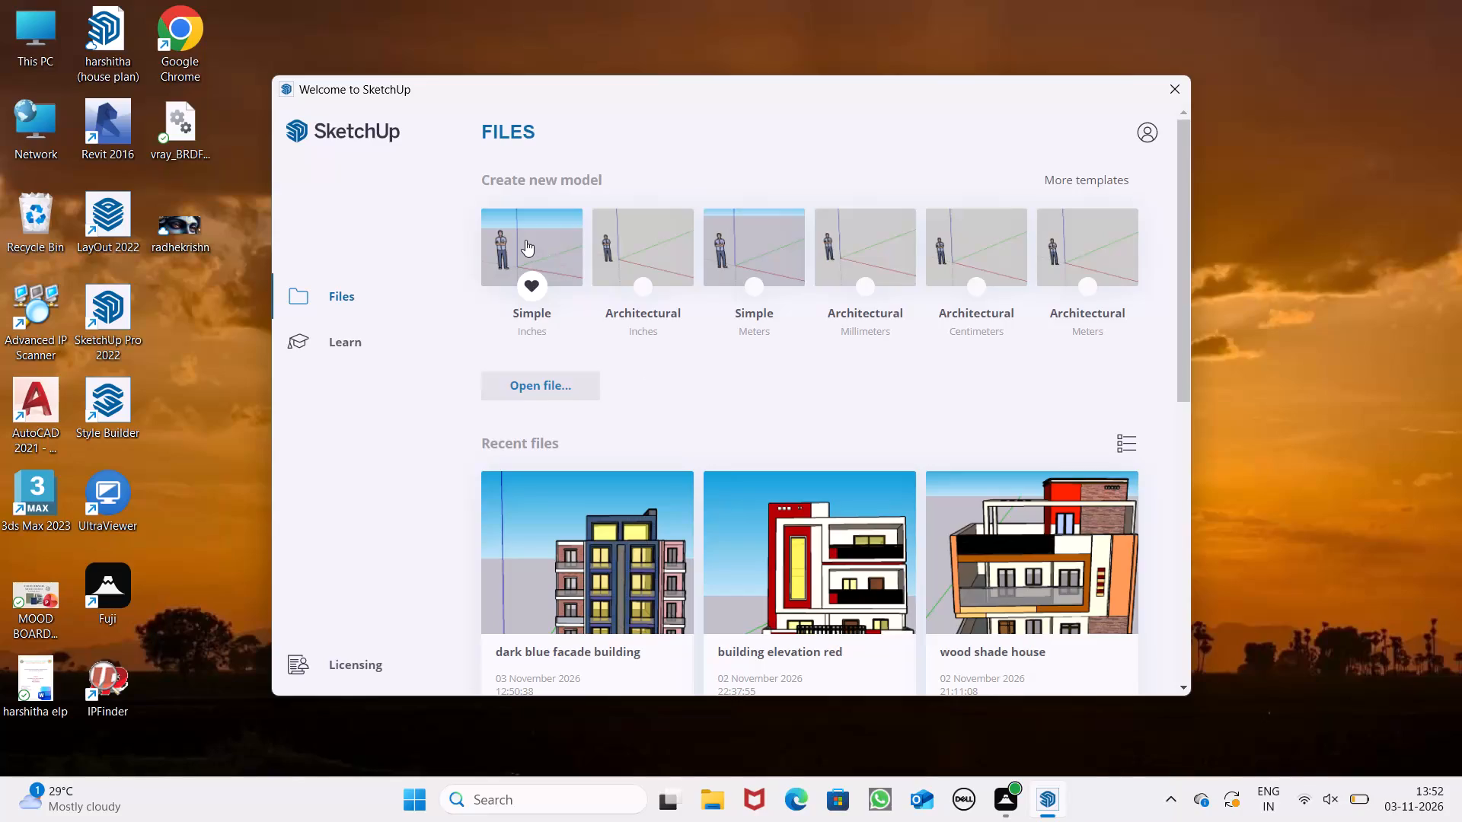
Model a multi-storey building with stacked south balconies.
Look through the recent model files and the new-model templates on the welcome screen.
{"action": "scroll", "coordinate": [755, 495], "scroll_direction": "down", "scroll_amount": 17}
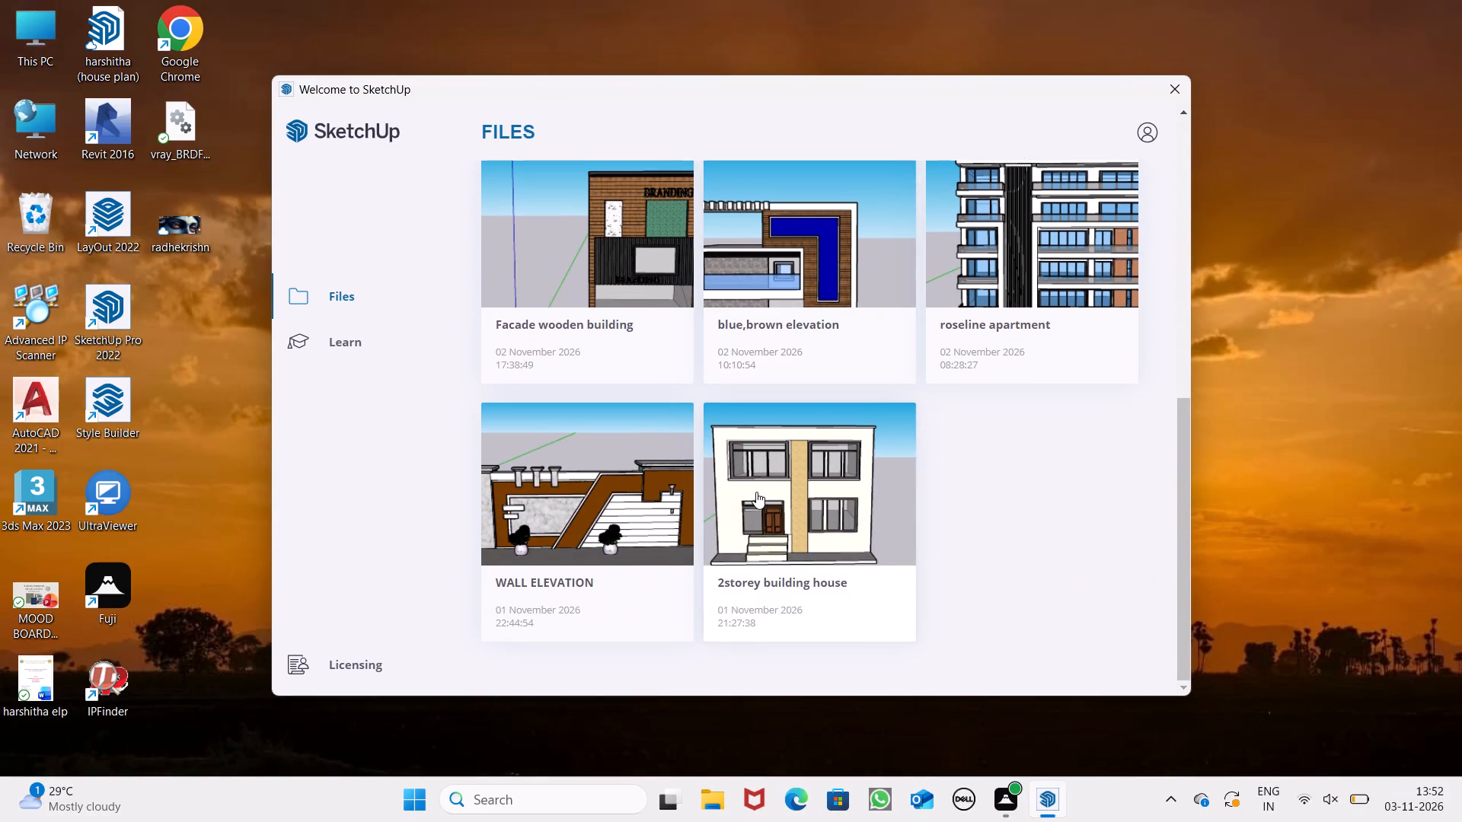
{"action": "scroll", "coordinate": [756, 492], "scroll_direction": "up", "scroll_amount": 15}
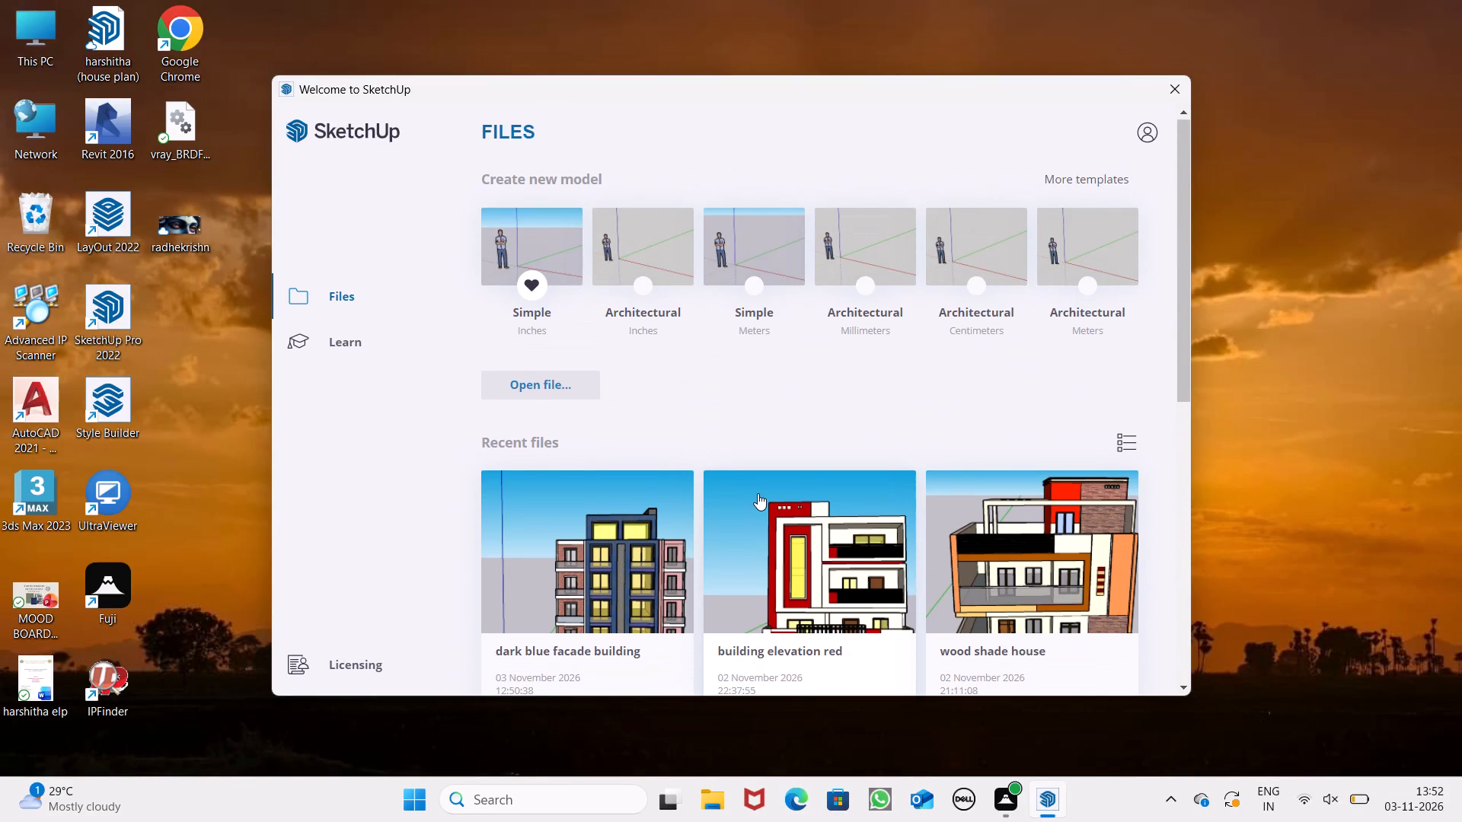
{"action": "scroll", "coordinate": [758, 493], "scroll_direction": "down", "scroll_amount": 3}
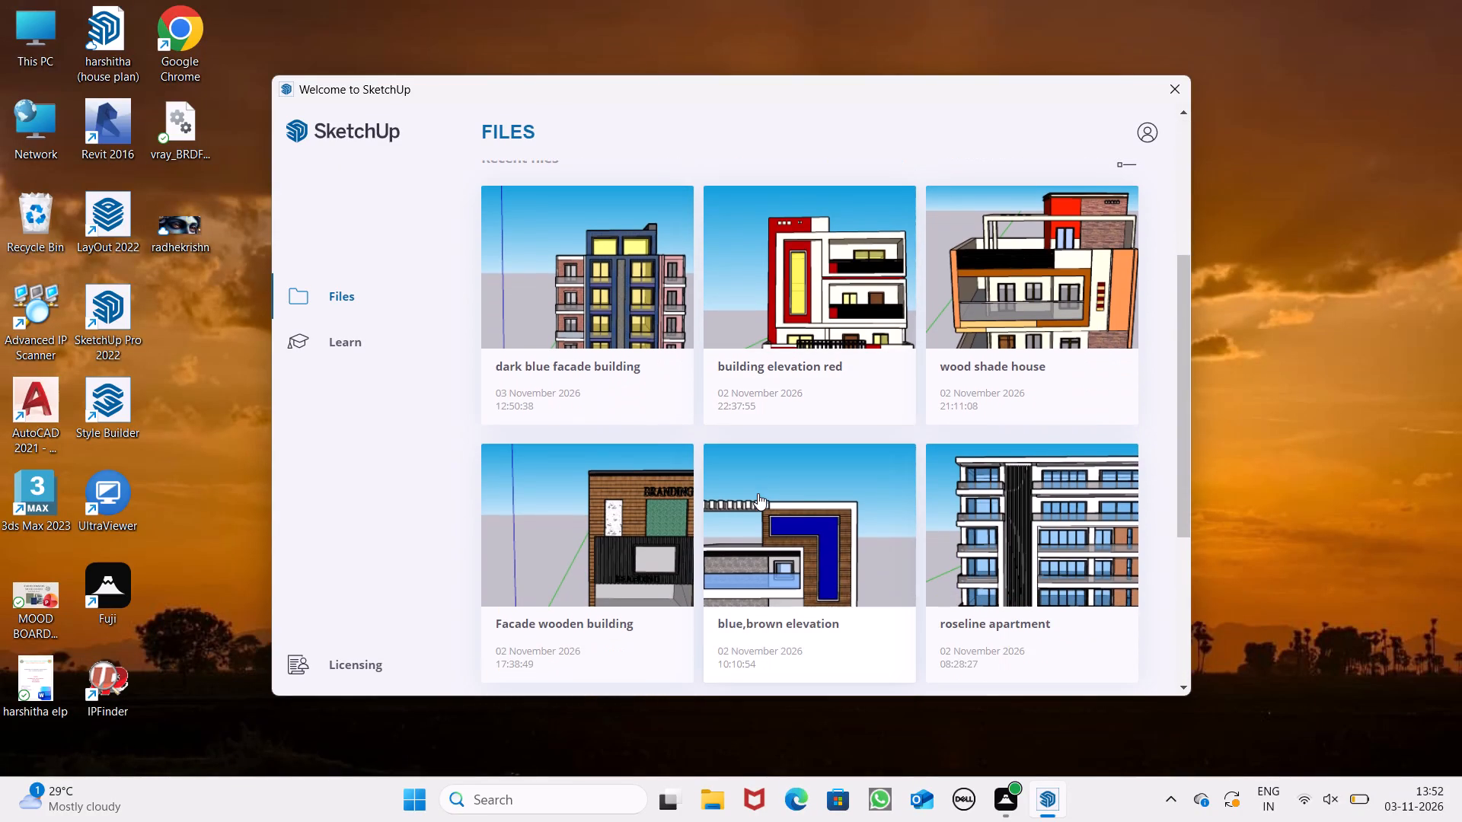
{"action": "scroll", "coordinate": [758, 493], "scroll_direction": "up", "scroll_amount": 7}
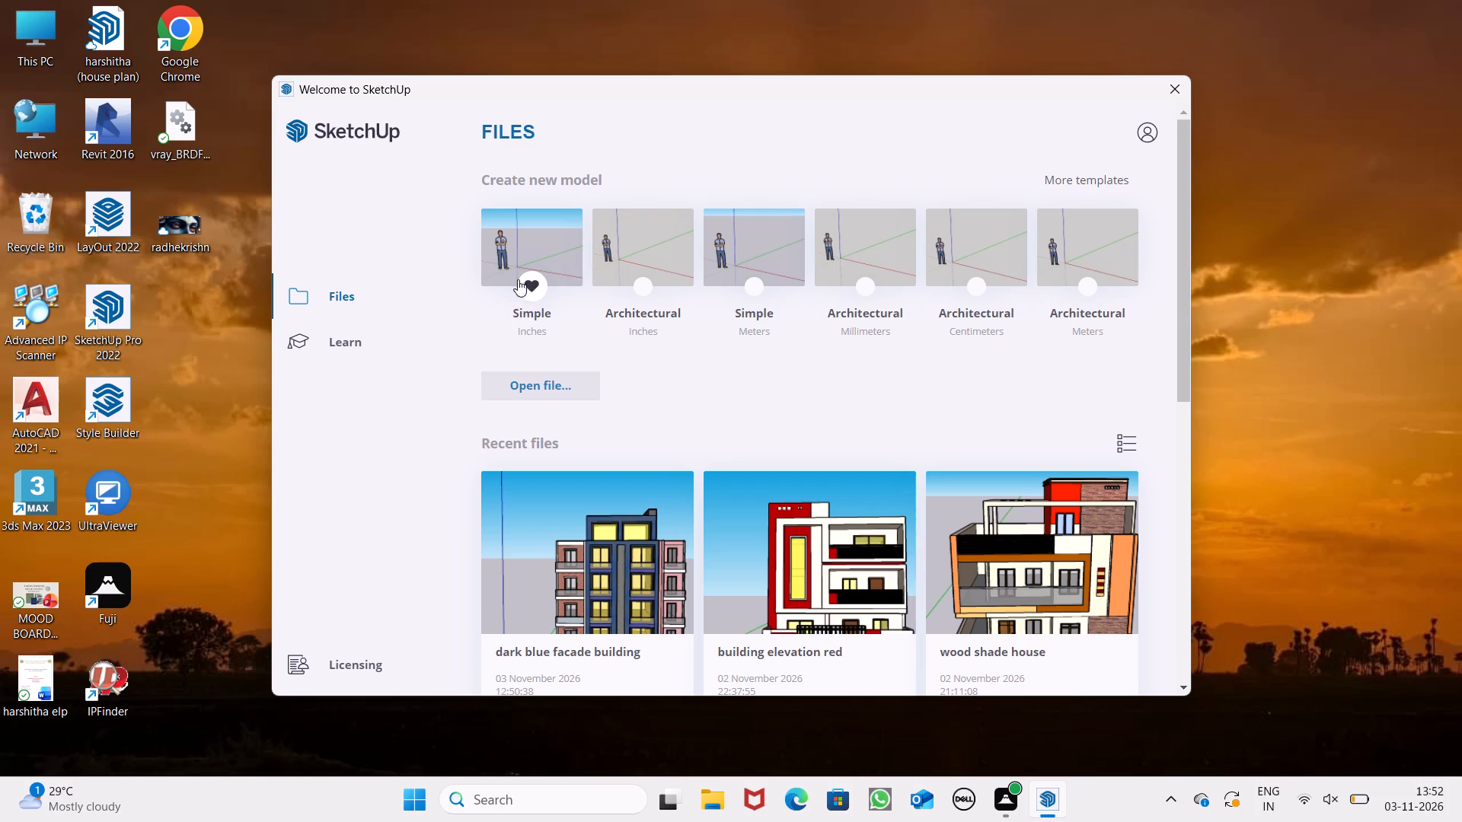
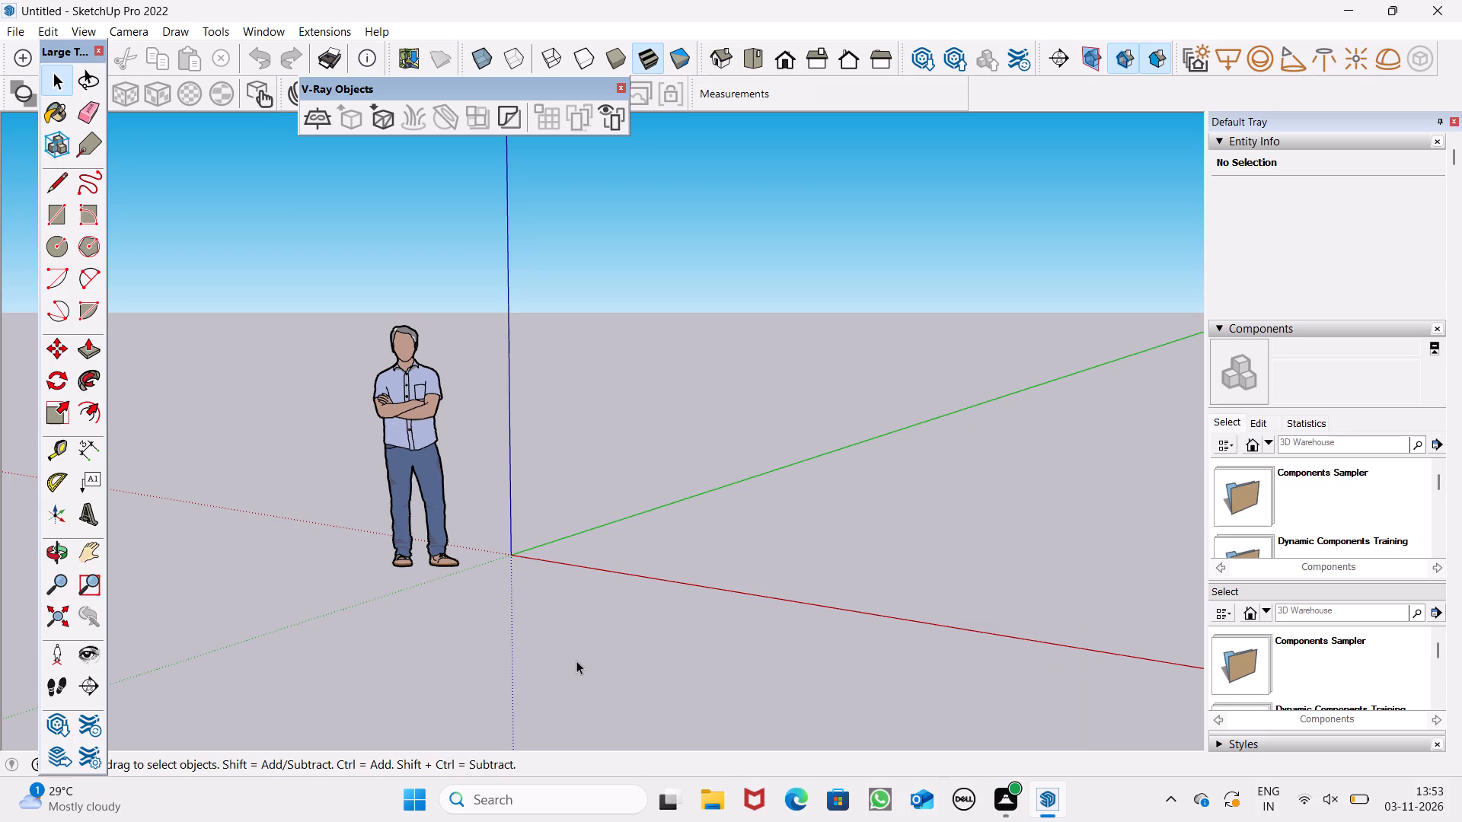
Switch the empty model to the standard top view.
{"action": "scroll", "coordinate": [633, 457], "scroll_direction": "down", "scroll_amount": 12}
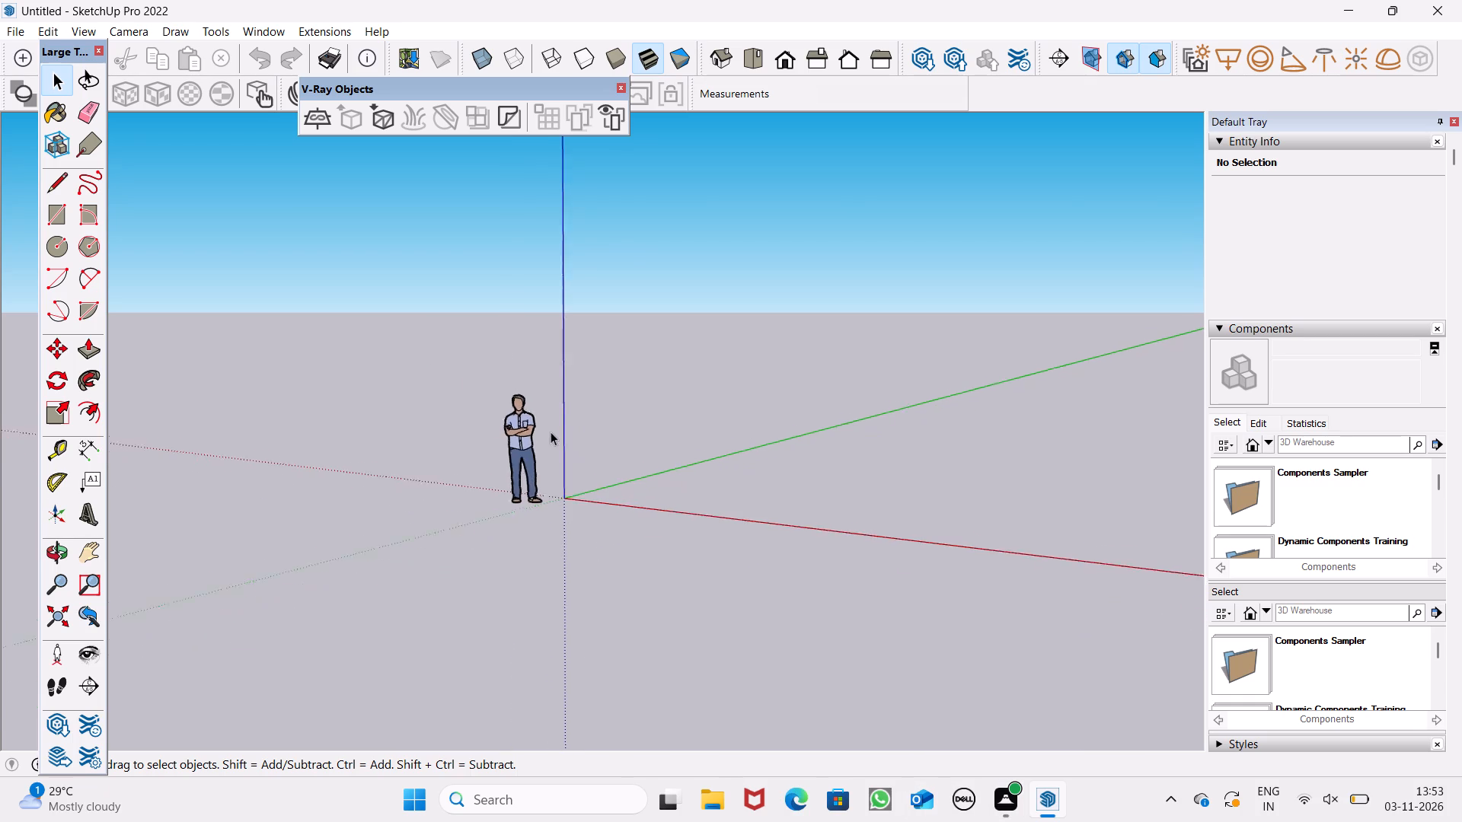
{"action": "scroll", "coordinate": [551, 432], "scroll_direction": "down", "scroll_amount": 2}
{"action": "middle_click_drag", "start_coordinate": [471, 483], "coordinate": [689, 650]}
{"action": "scroll", "coordinate": [500, 384], "scroll_direction": "down", "scroll_amount": 8}
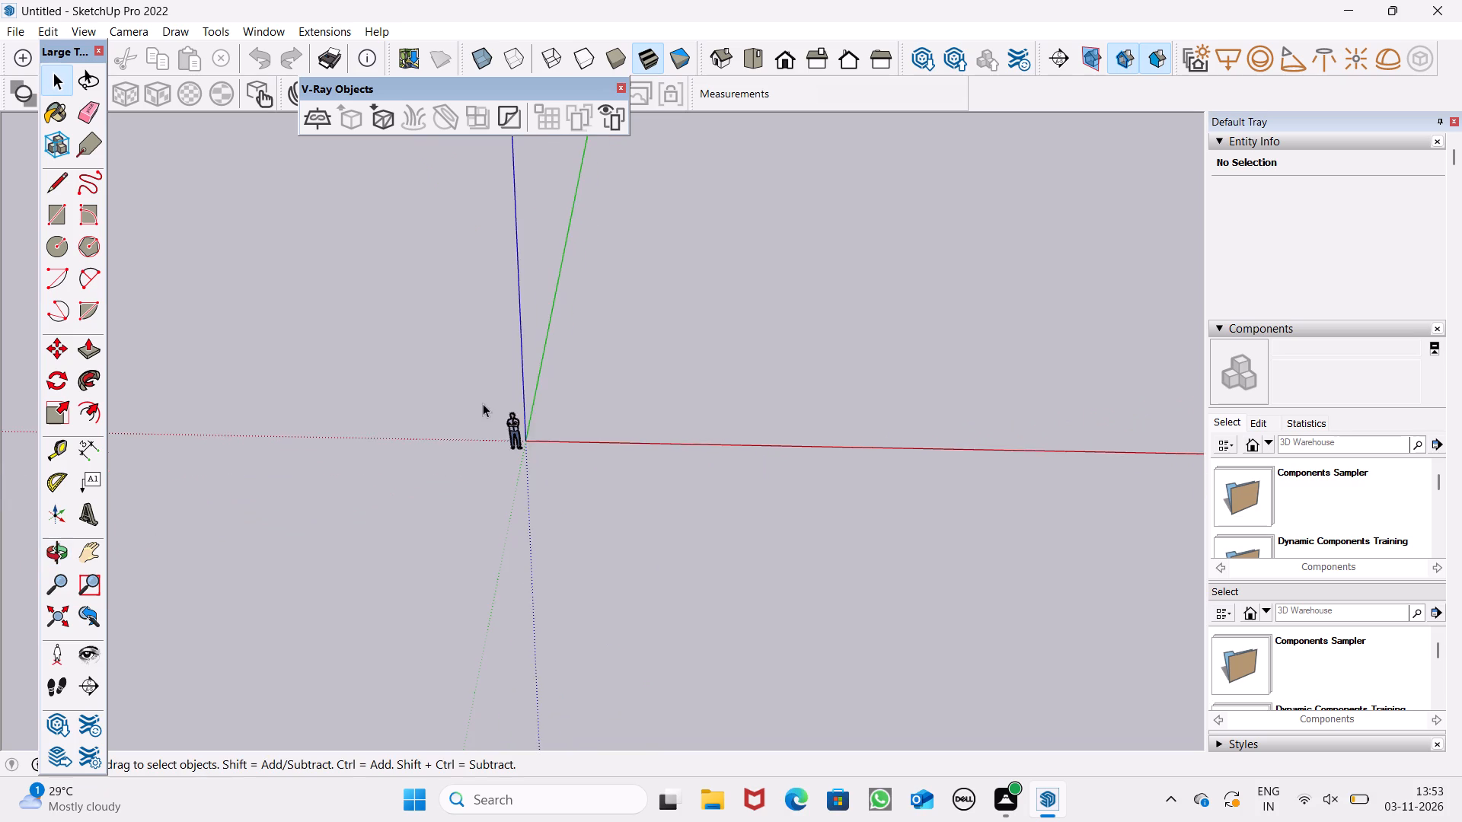
{"action": "scroll", "coordinate": [483, 403], "scroll_direction": "down", "scroll_amount": 1}
{"action": "scroll", "coordinate": [417, 369], "scroll_direction": "down", "scroll_amount": 15}
{"action": "scroll", "coordinate": [529, 524], "scroll_direction": "down", "scroll_amount": 9}
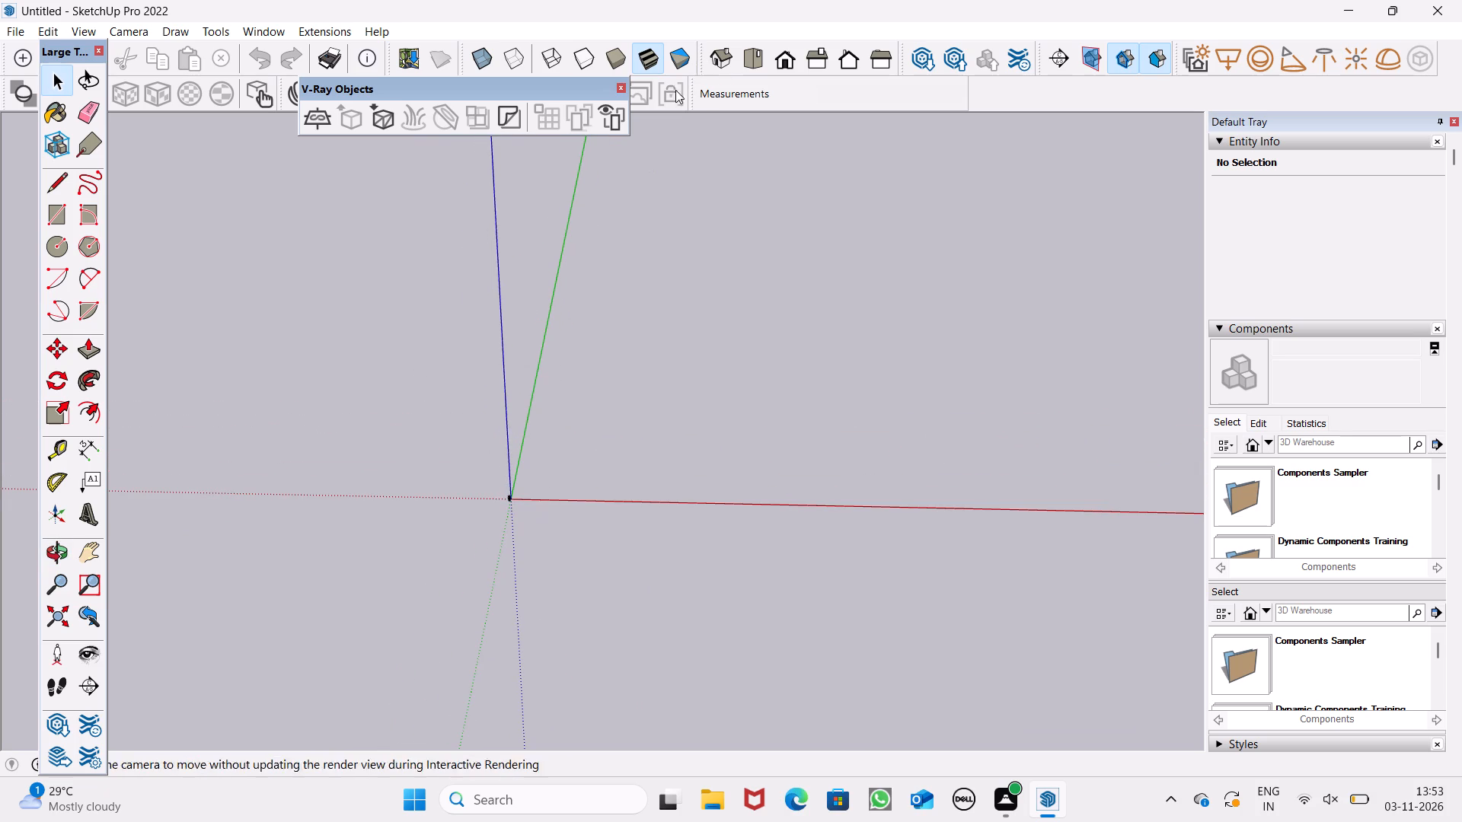
{"action": "left_click", "coordinate": [745, 65]}
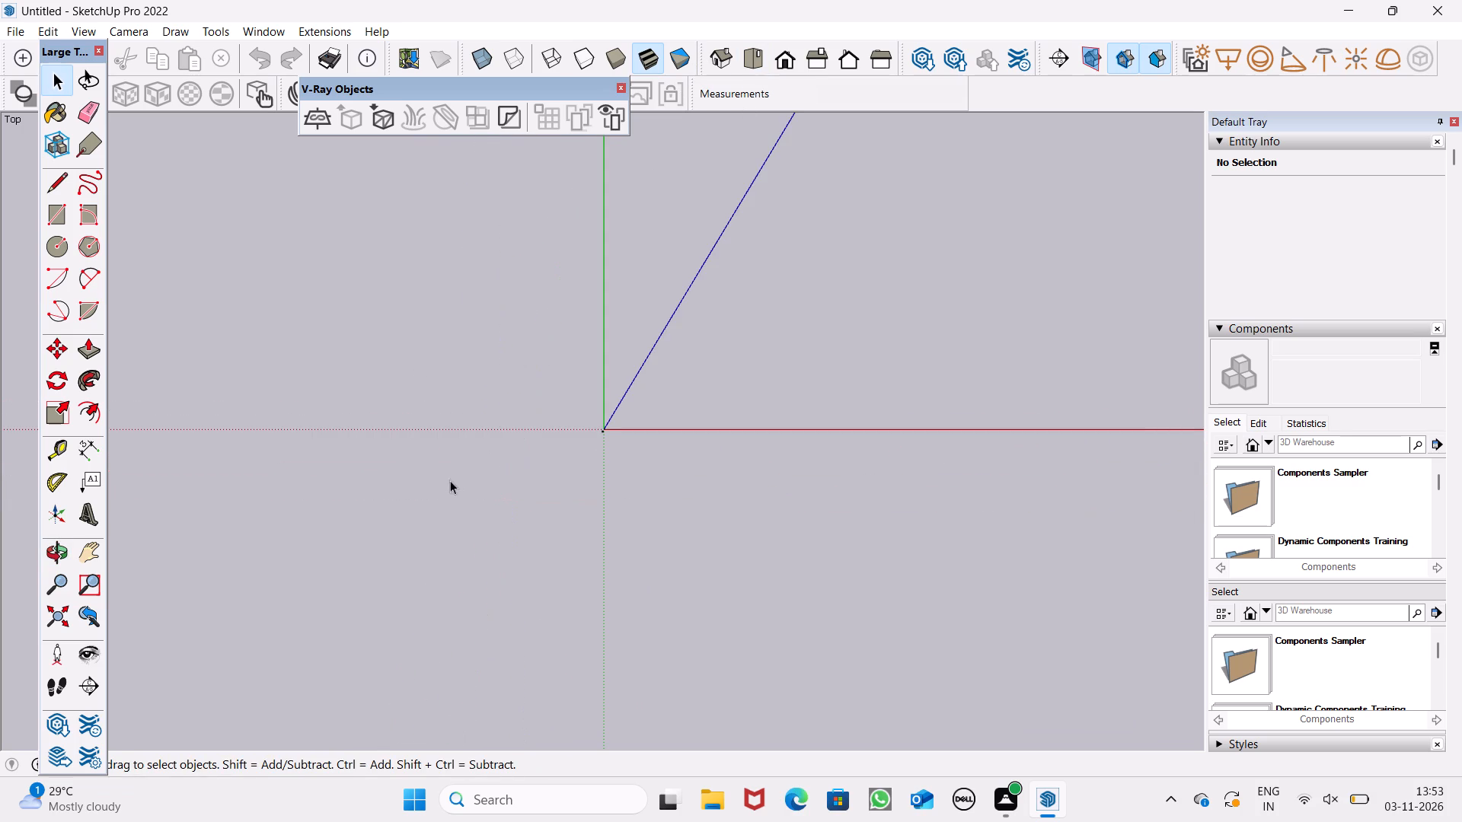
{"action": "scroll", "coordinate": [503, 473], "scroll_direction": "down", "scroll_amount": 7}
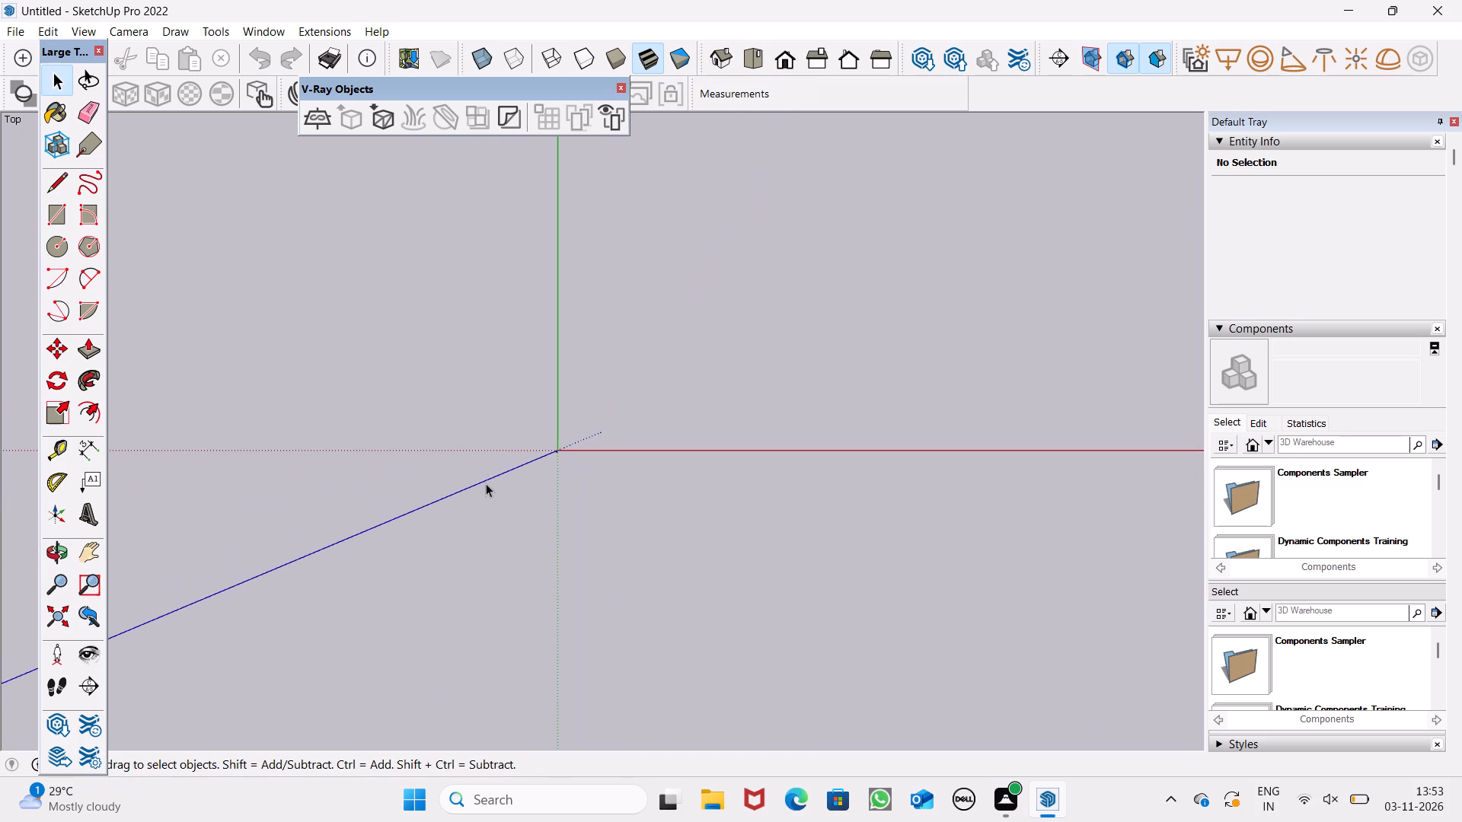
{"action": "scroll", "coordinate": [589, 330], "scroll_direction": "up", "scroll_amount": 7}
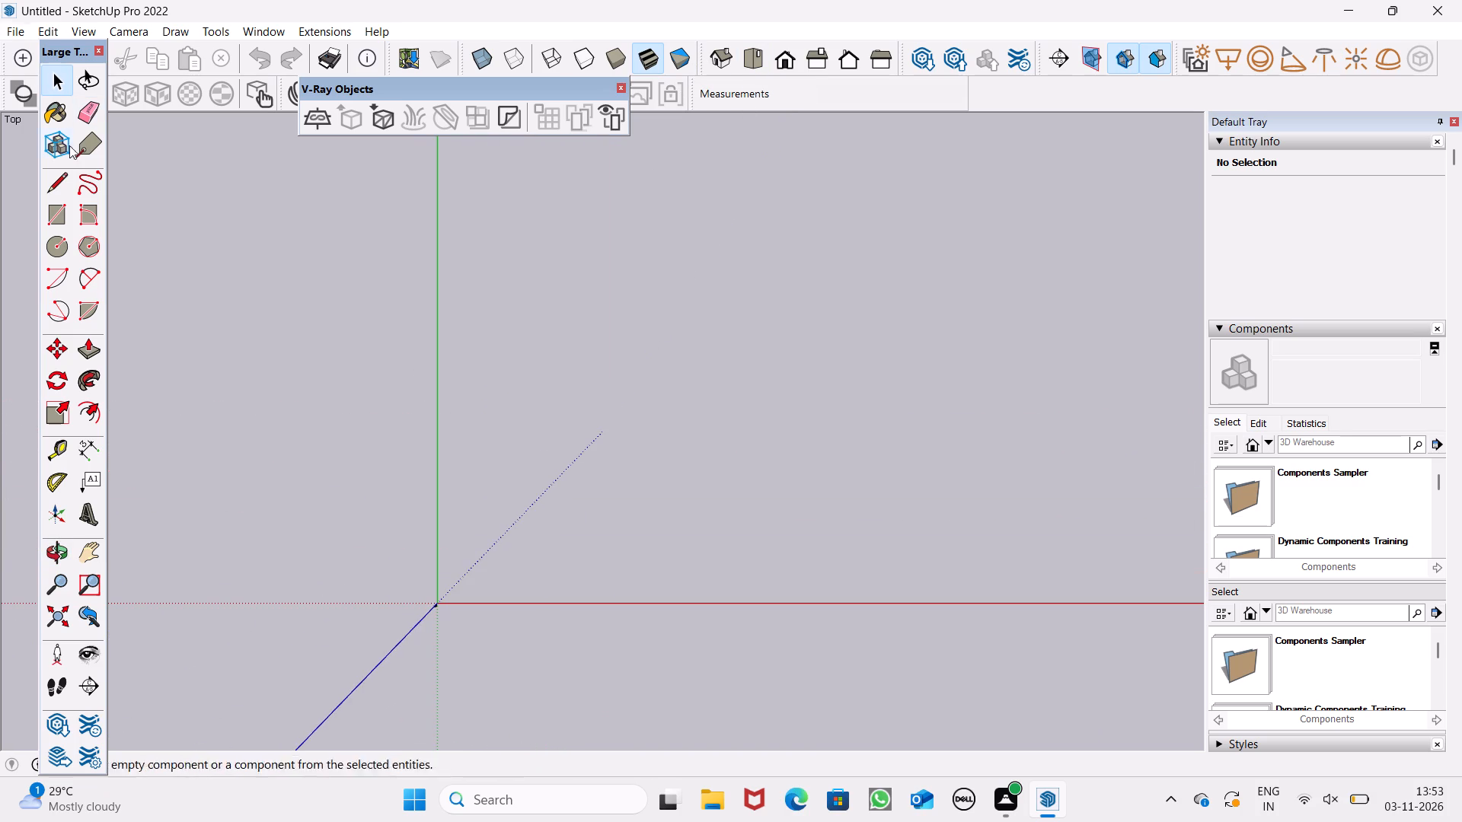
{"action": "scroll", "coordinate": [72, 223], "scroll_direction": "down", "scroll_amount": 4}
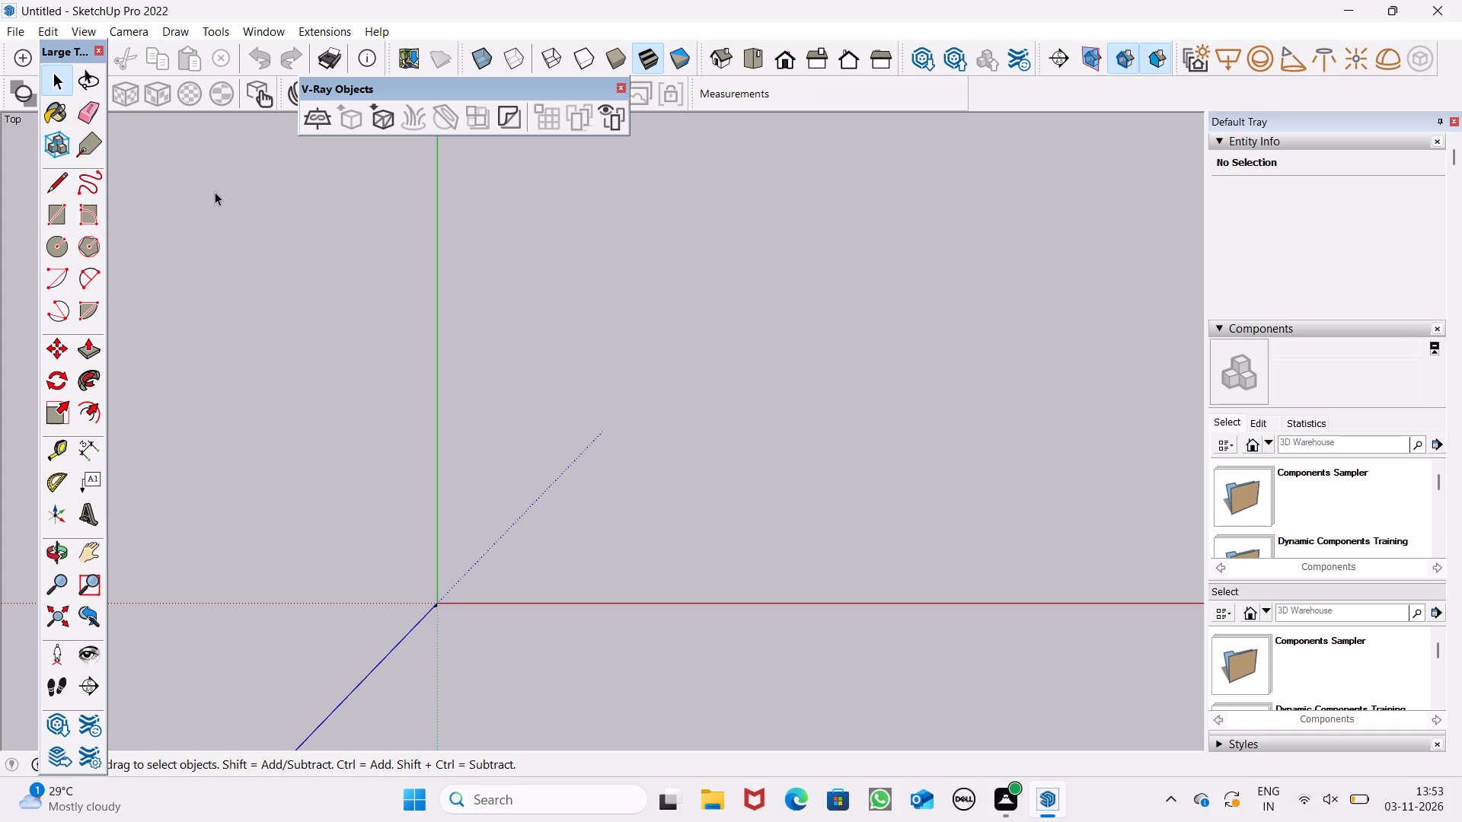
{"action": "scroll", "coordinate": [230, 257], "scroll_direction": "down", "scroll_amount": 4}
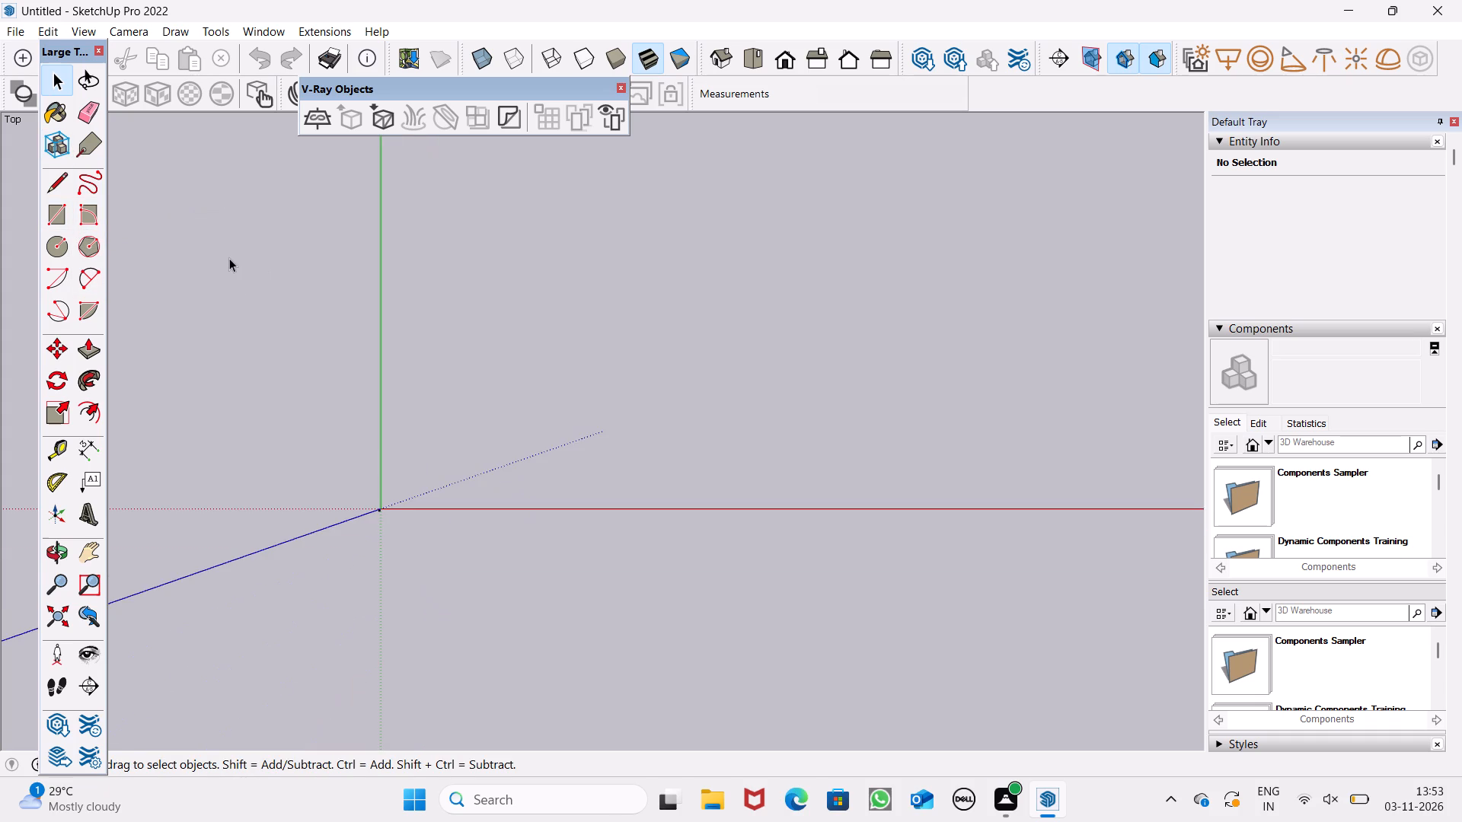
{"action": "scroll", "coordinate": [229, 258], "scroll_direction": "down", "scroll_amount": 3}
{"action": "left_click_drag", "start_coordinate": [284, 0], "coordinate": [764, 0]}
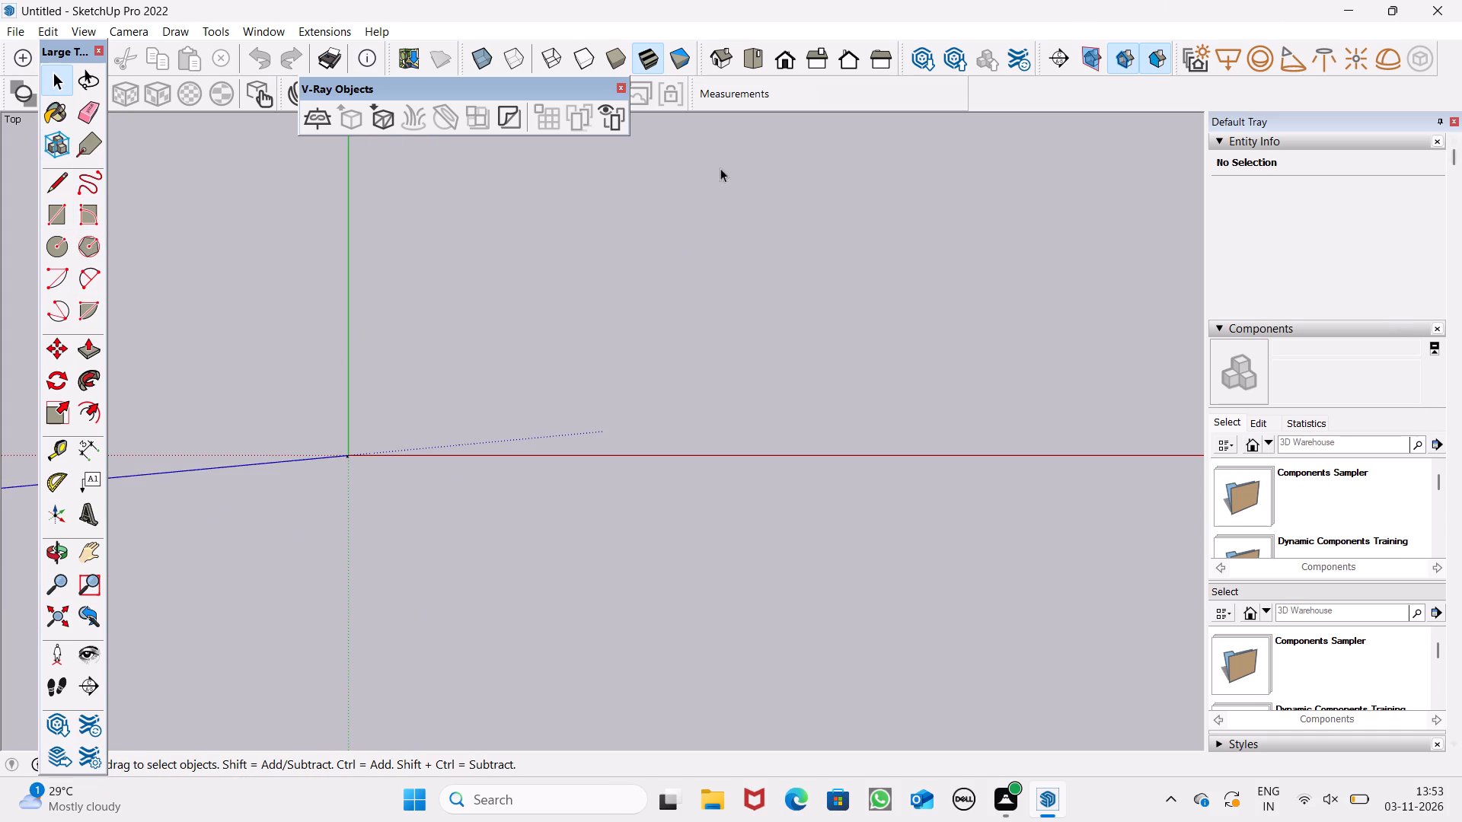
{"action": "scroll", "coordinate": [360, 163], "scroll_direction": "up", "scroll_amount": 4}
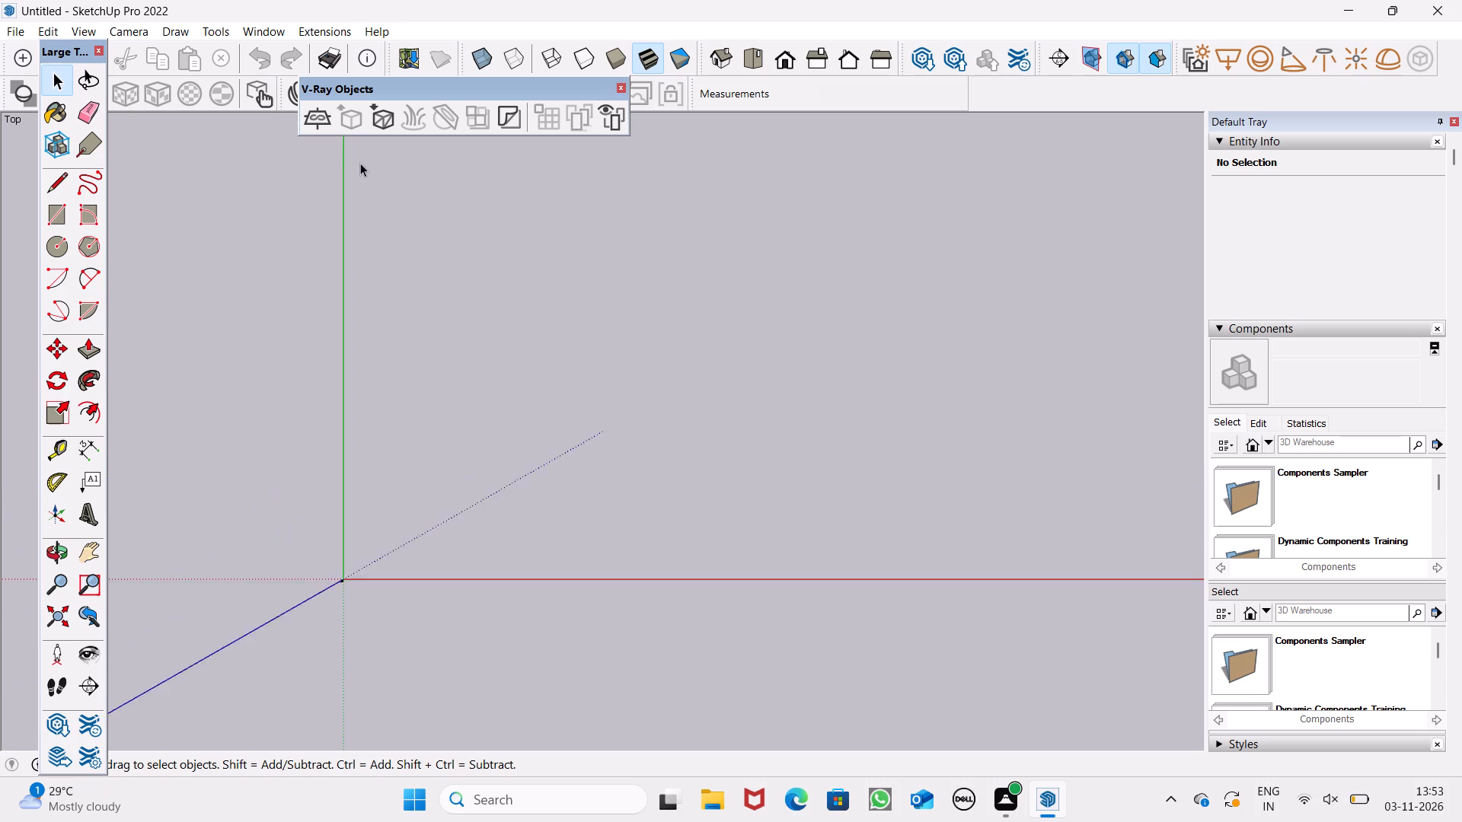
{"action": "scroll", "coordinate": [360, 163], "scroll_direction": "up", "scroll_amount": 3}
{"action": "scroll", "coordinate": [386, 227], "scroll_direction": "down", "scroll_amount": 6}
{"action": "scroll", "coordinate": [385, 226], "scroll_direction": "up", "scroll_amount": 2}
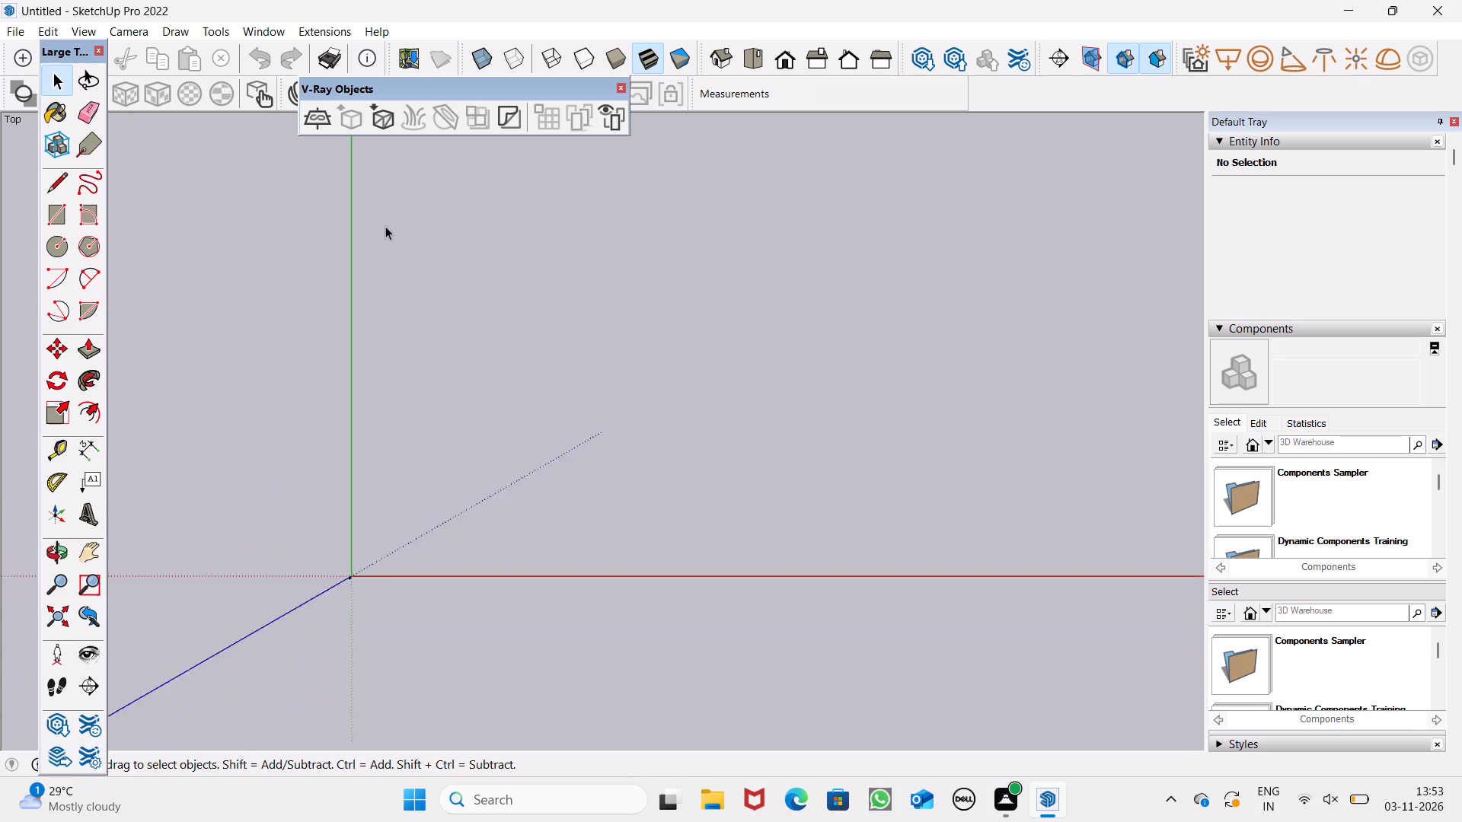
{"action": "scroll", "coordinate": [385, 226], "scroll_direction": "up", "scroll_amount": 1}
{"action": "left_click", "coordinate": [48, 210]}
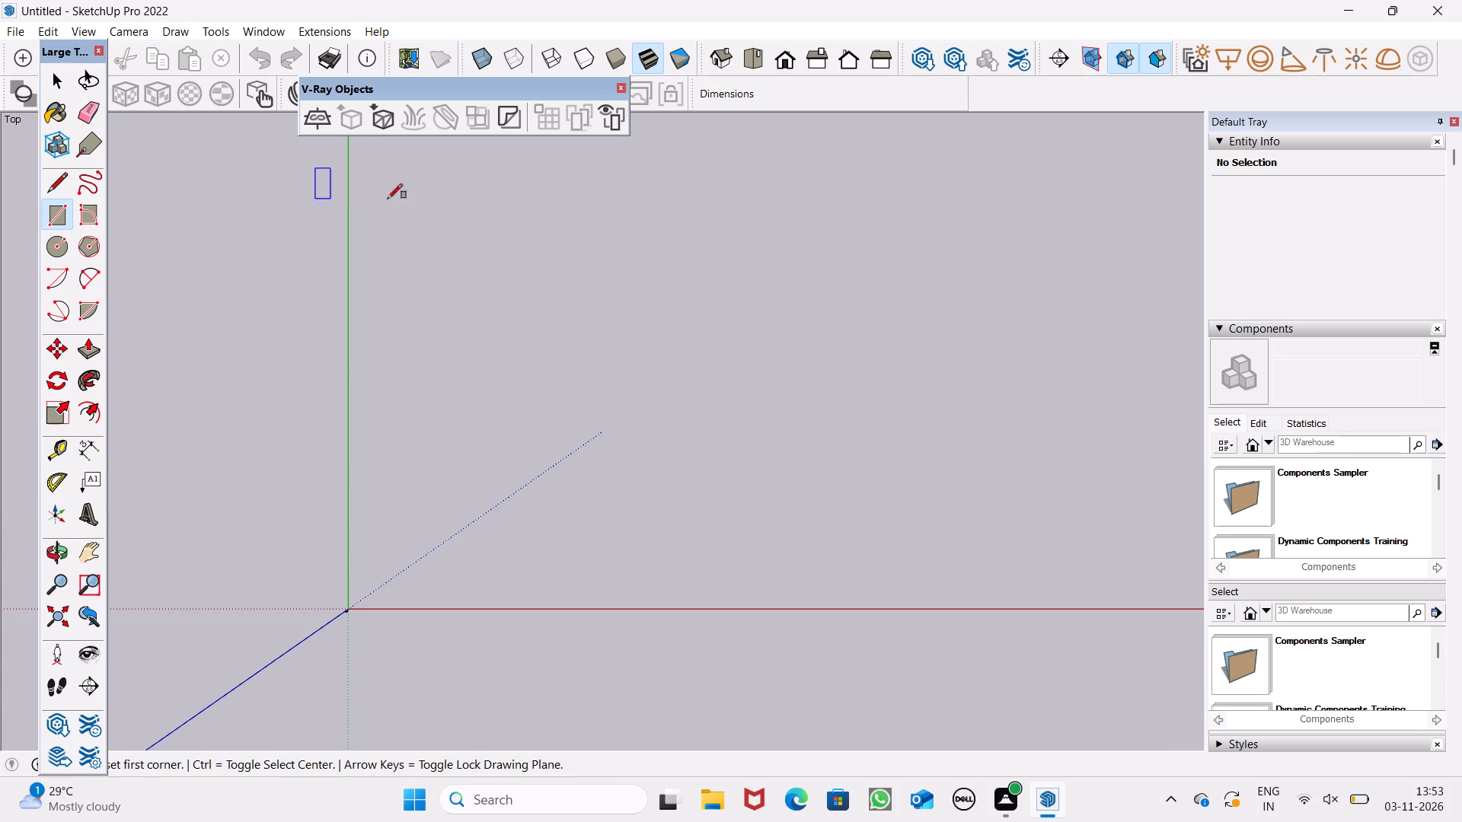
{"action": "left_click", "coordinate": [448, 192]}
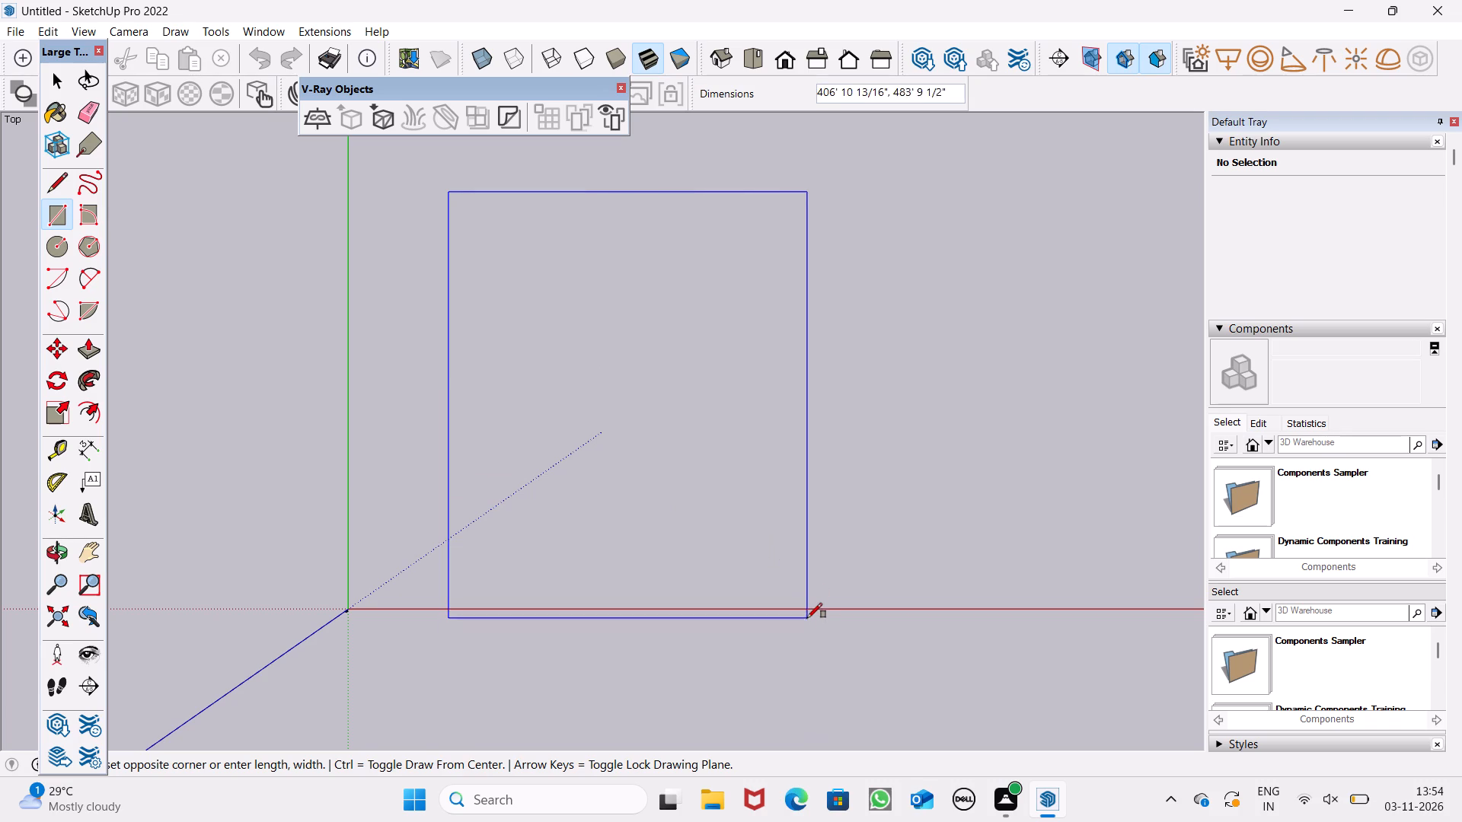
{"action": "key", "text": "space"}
Draw a 90' by 85' rectangle on the ground plane, beyond the origin between the red and green axes.
{"action": "scroll", "coordinate": [463, 621], "scroll_direction": "up", "scroll_amount": 7}
{"action": "scroll", "coordinate": [247, 600], "scroll_direction": "up", "scroll_amount": 8}
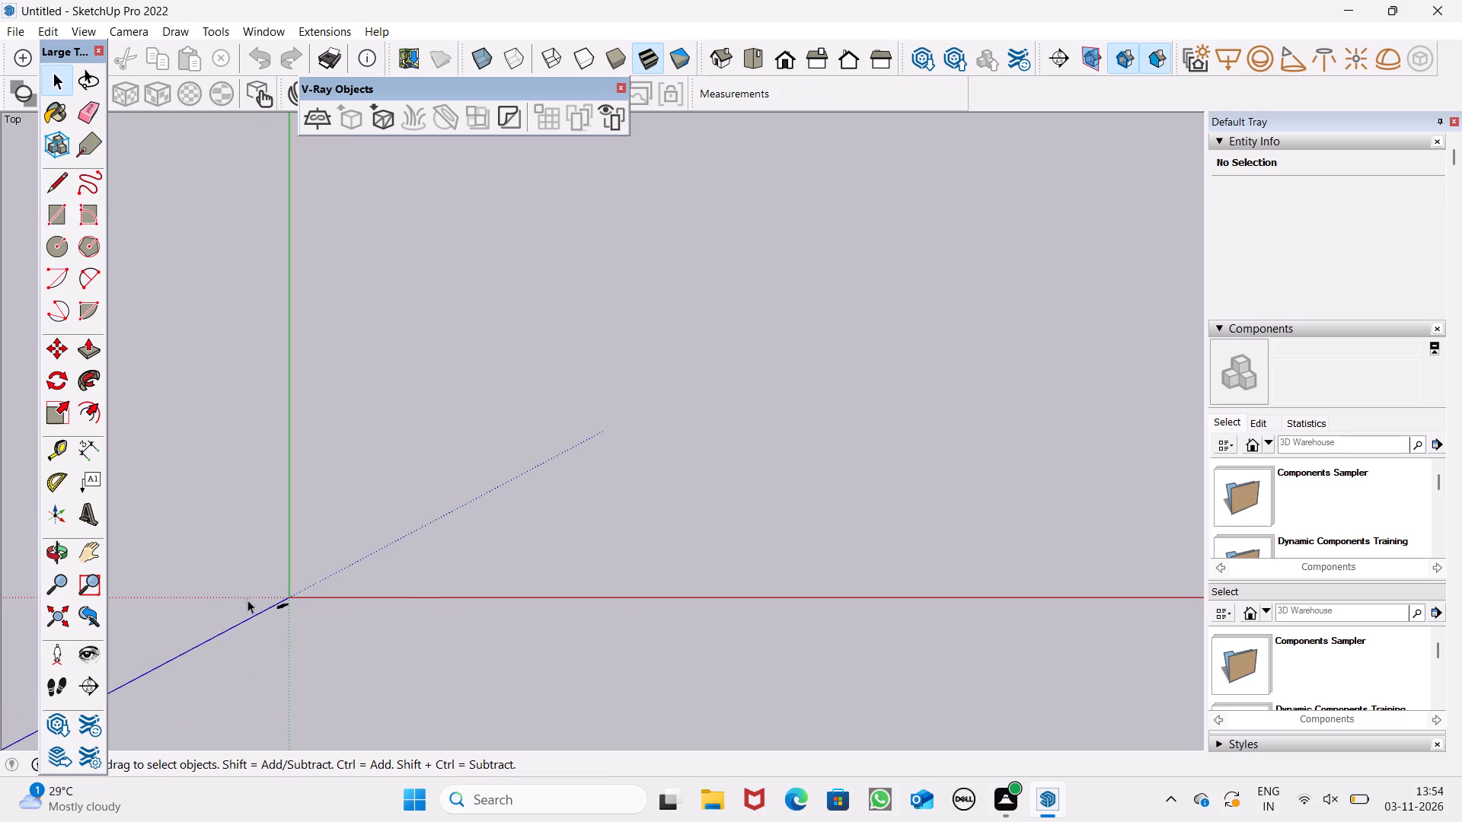
{"action": "left_click", "coordinate": [62, 223]}
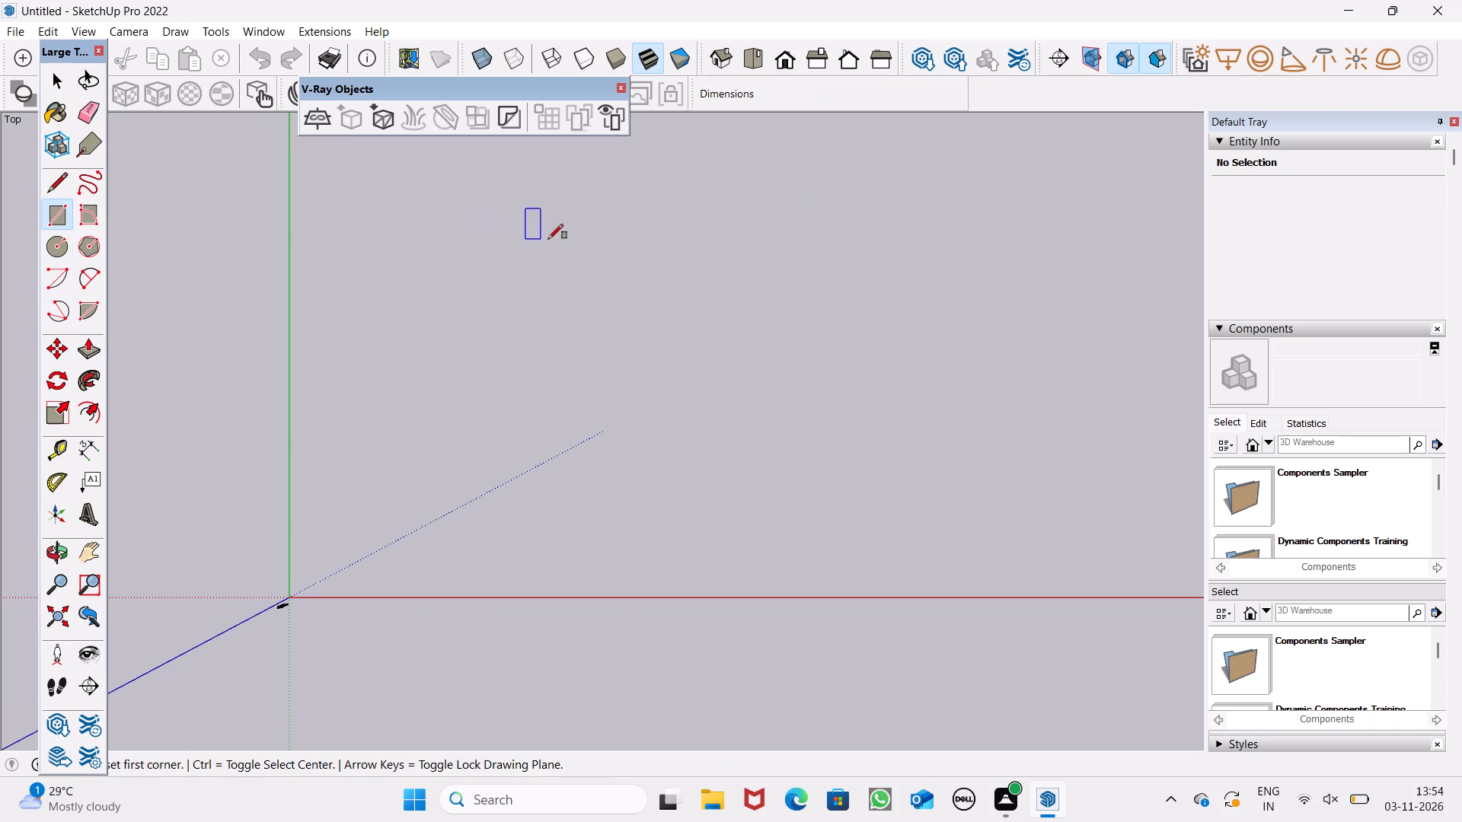
{"action": "left_click", "coordinate": [453, 228]}
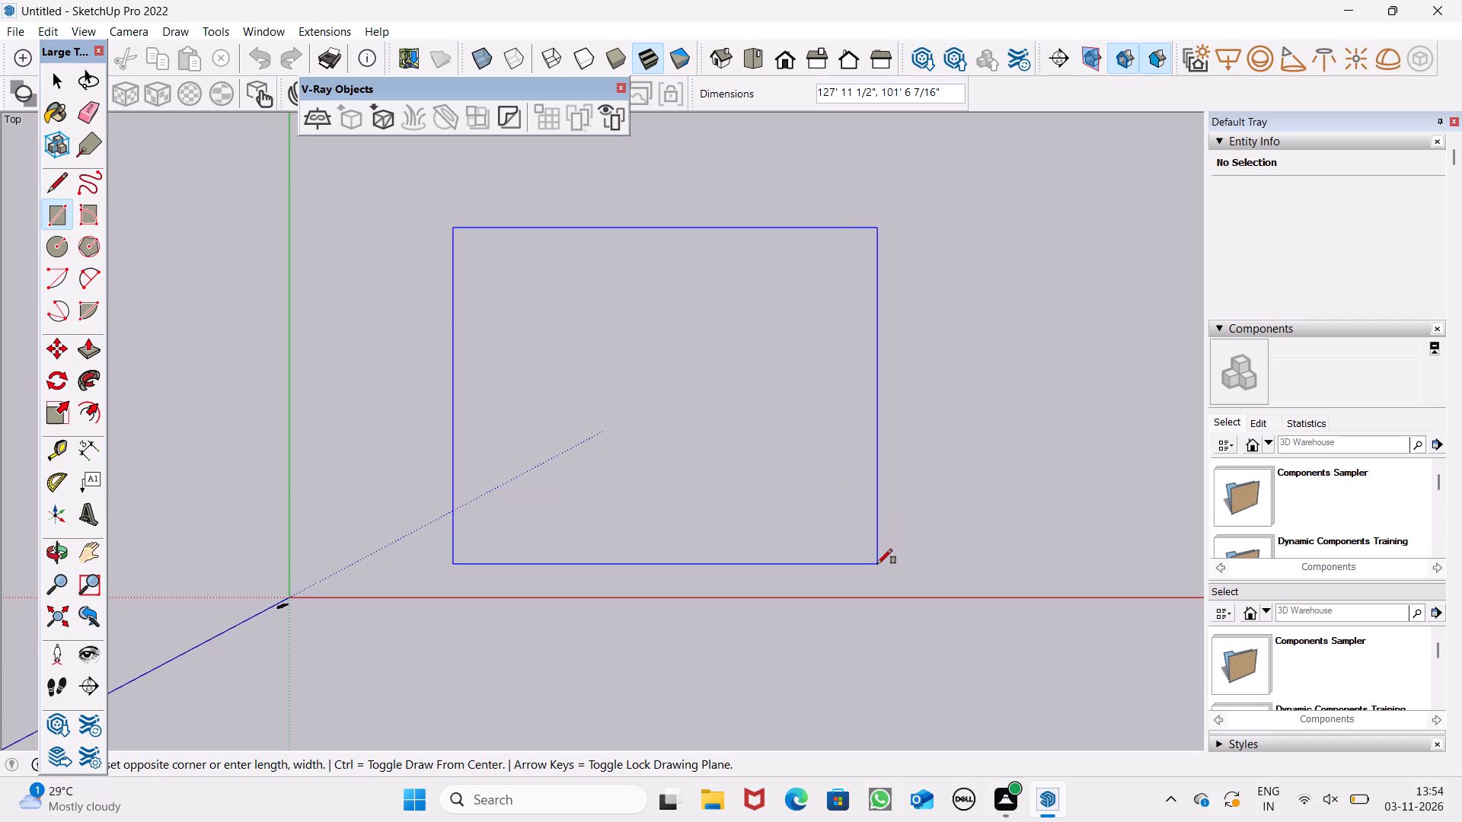
{"action": "key", "text": "0"}
{"action": "key", "text": "BackSpace"}
{"action": "type", "text": "90',"}
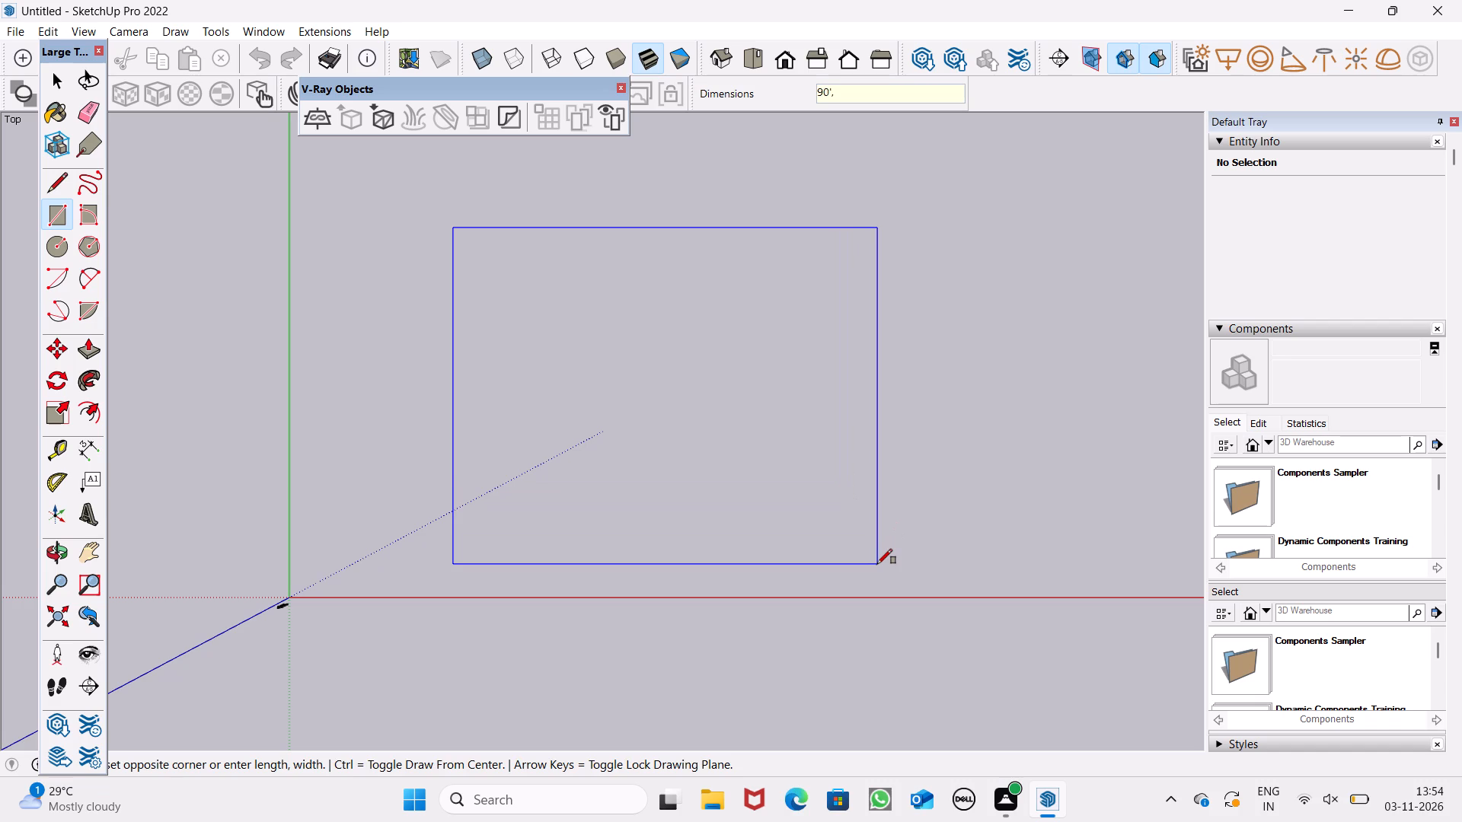
{"action": "key", "text": "8"}
{"action": "type", "text": "5'"}
{"action": "key", "text": "Return"}
{"action": "key", "text": "space"}
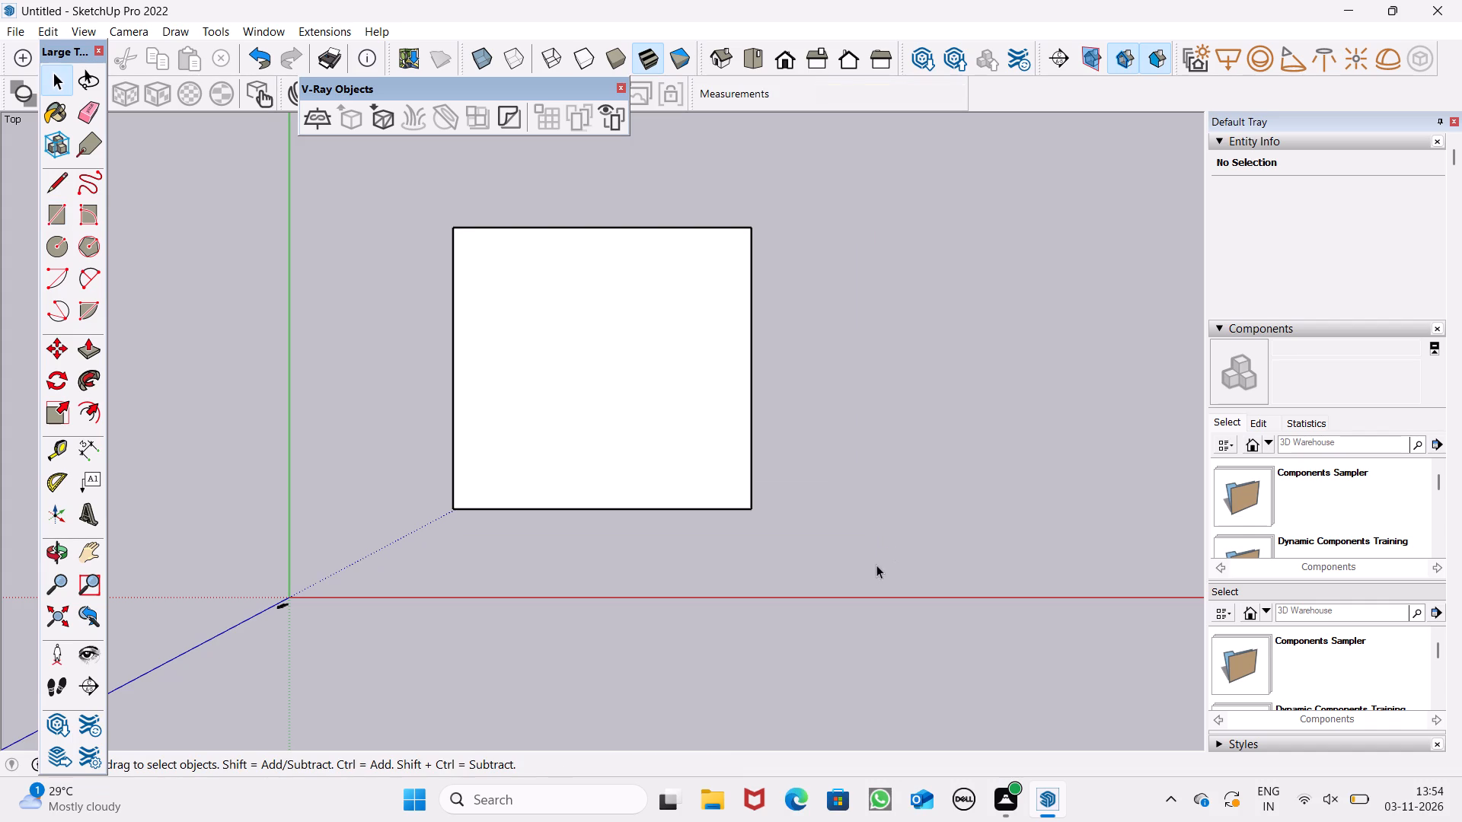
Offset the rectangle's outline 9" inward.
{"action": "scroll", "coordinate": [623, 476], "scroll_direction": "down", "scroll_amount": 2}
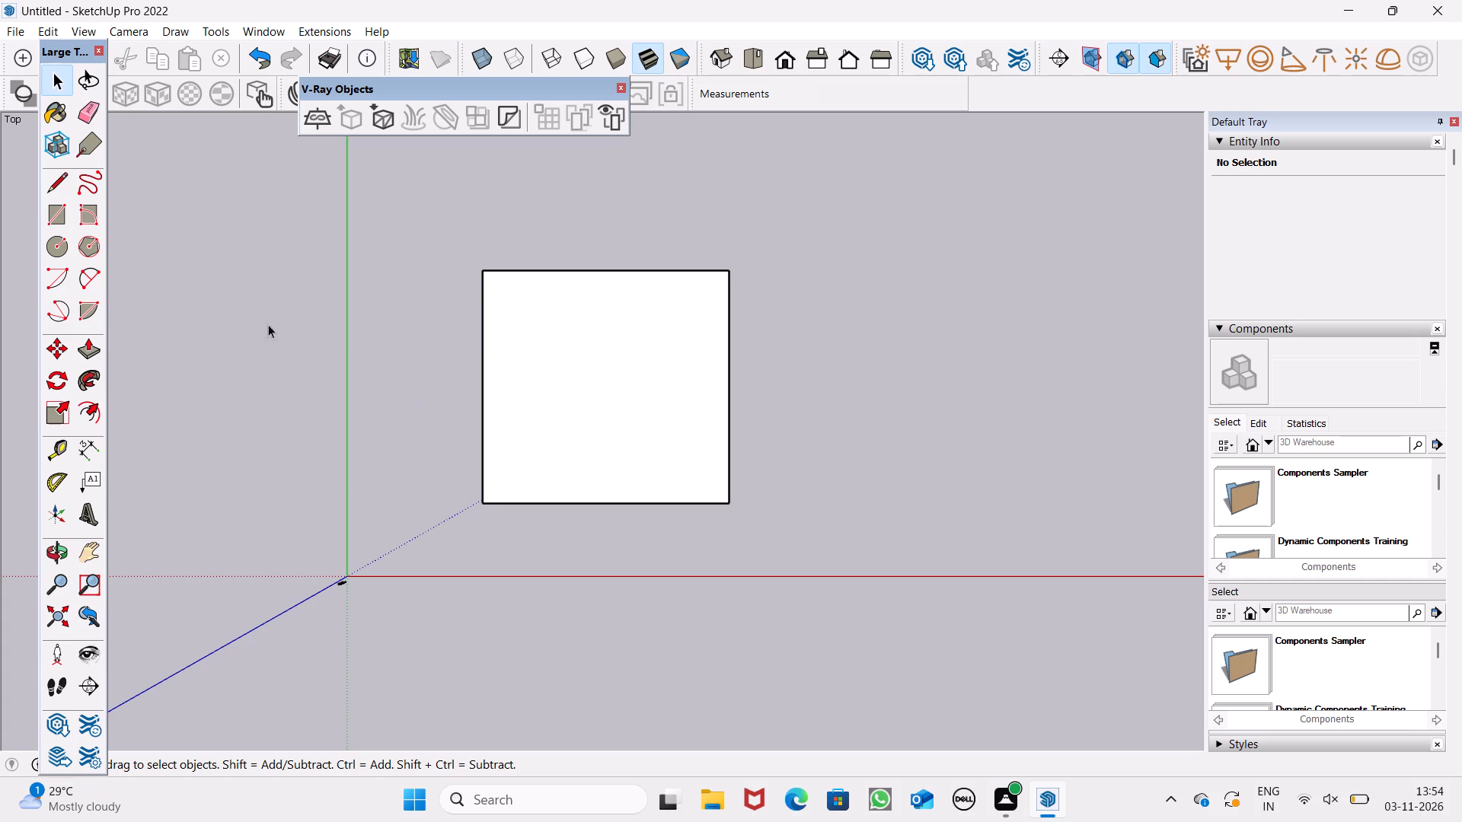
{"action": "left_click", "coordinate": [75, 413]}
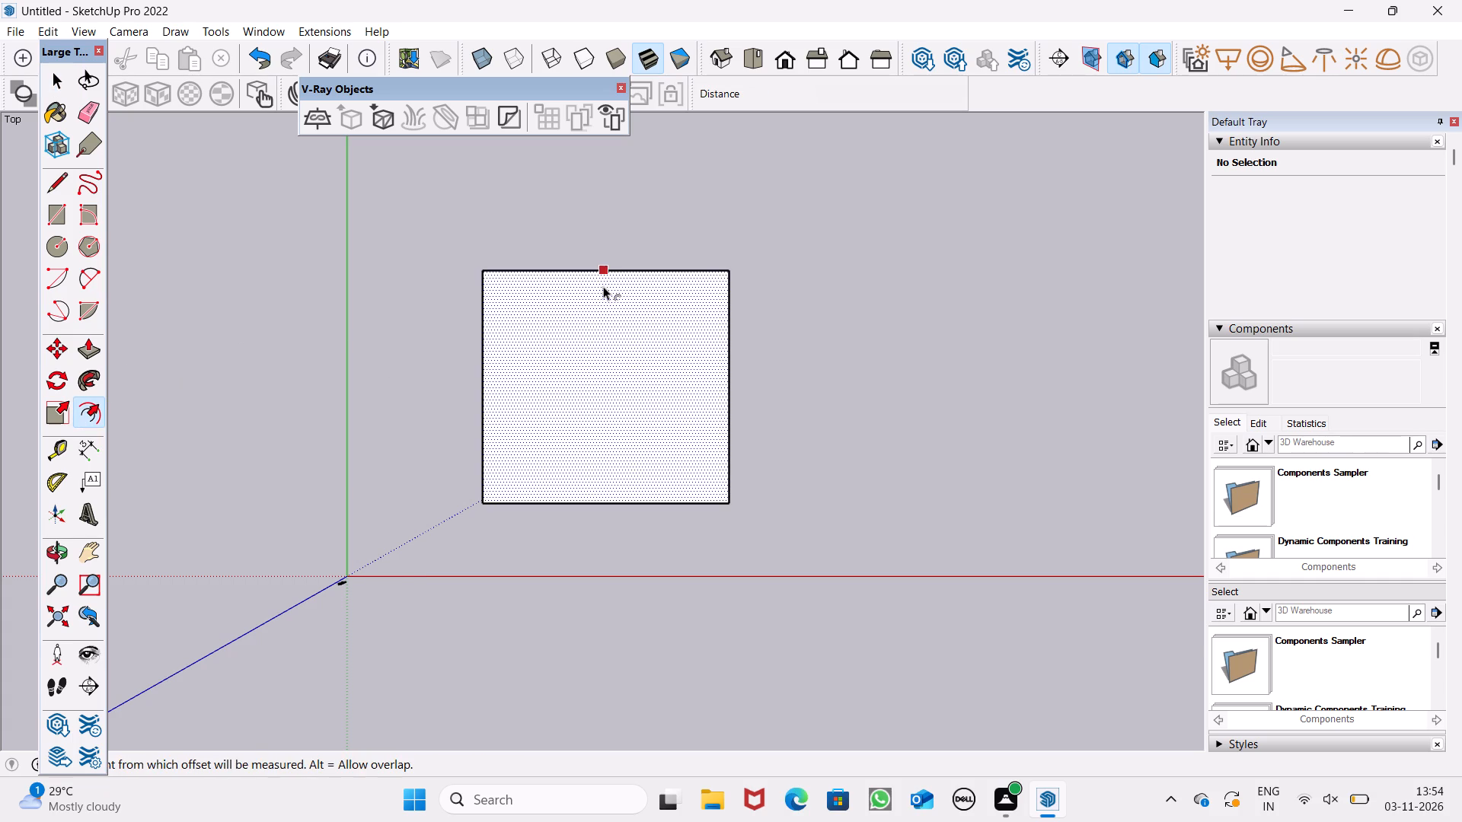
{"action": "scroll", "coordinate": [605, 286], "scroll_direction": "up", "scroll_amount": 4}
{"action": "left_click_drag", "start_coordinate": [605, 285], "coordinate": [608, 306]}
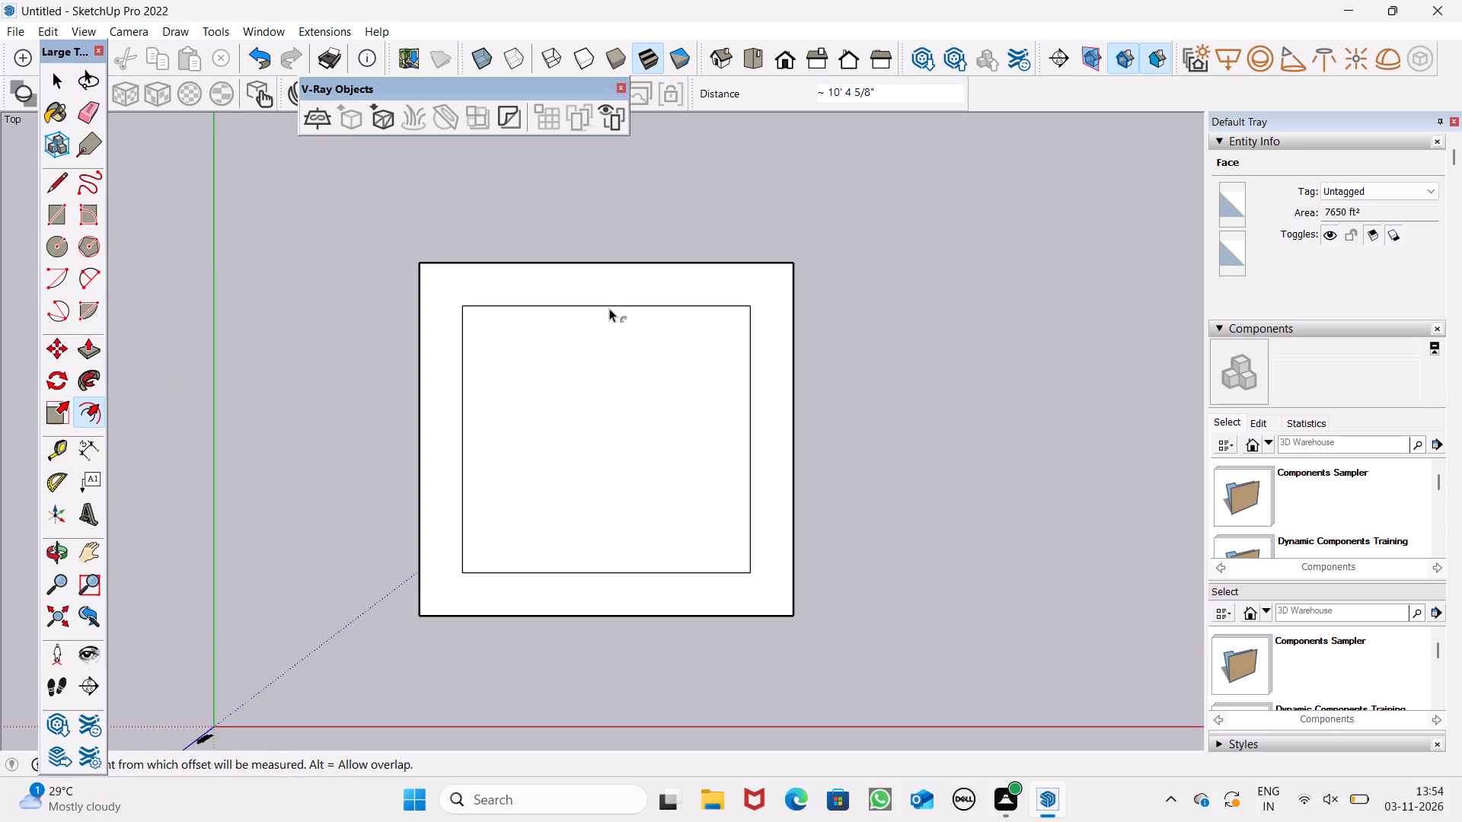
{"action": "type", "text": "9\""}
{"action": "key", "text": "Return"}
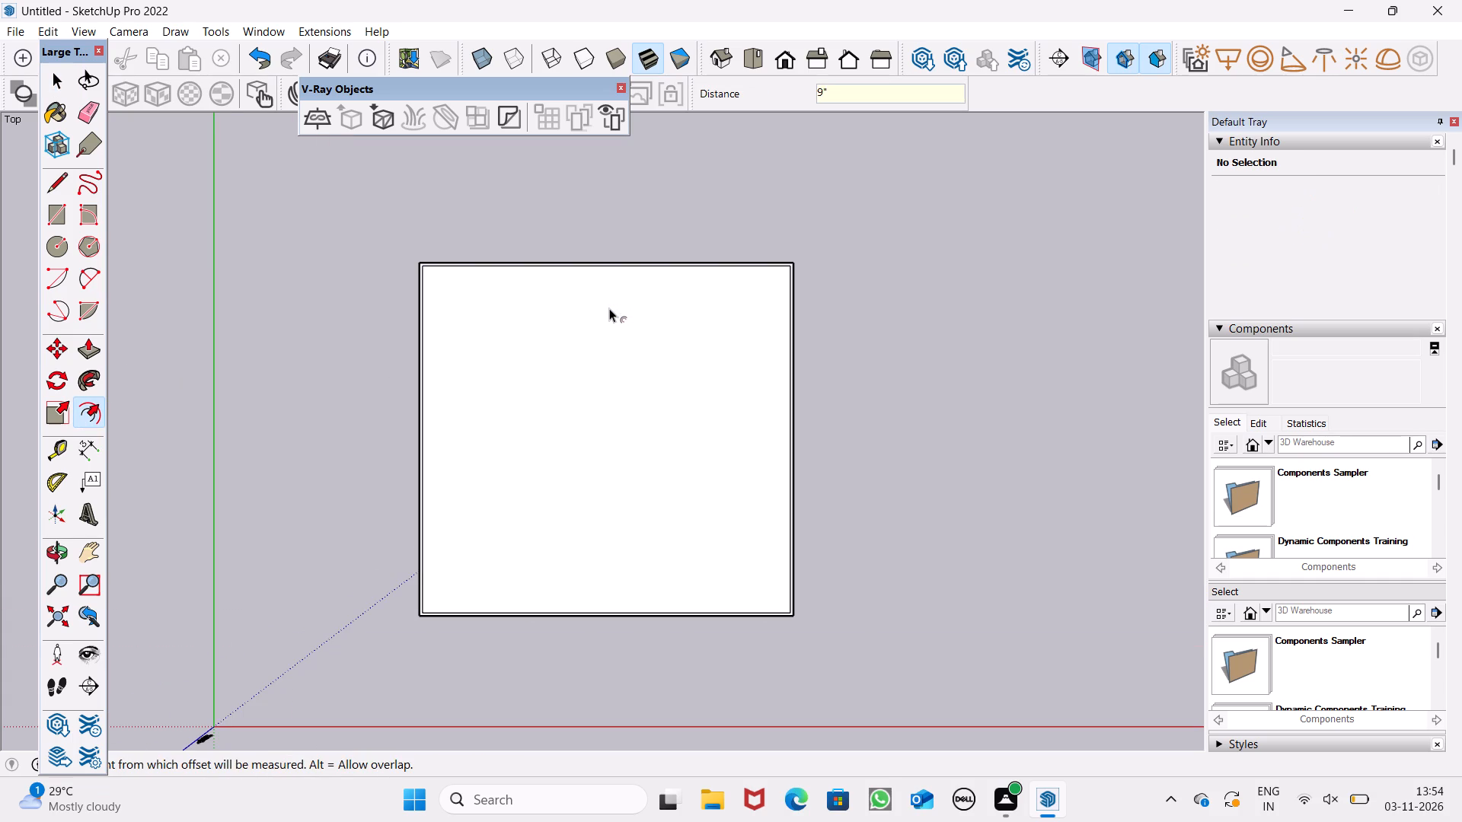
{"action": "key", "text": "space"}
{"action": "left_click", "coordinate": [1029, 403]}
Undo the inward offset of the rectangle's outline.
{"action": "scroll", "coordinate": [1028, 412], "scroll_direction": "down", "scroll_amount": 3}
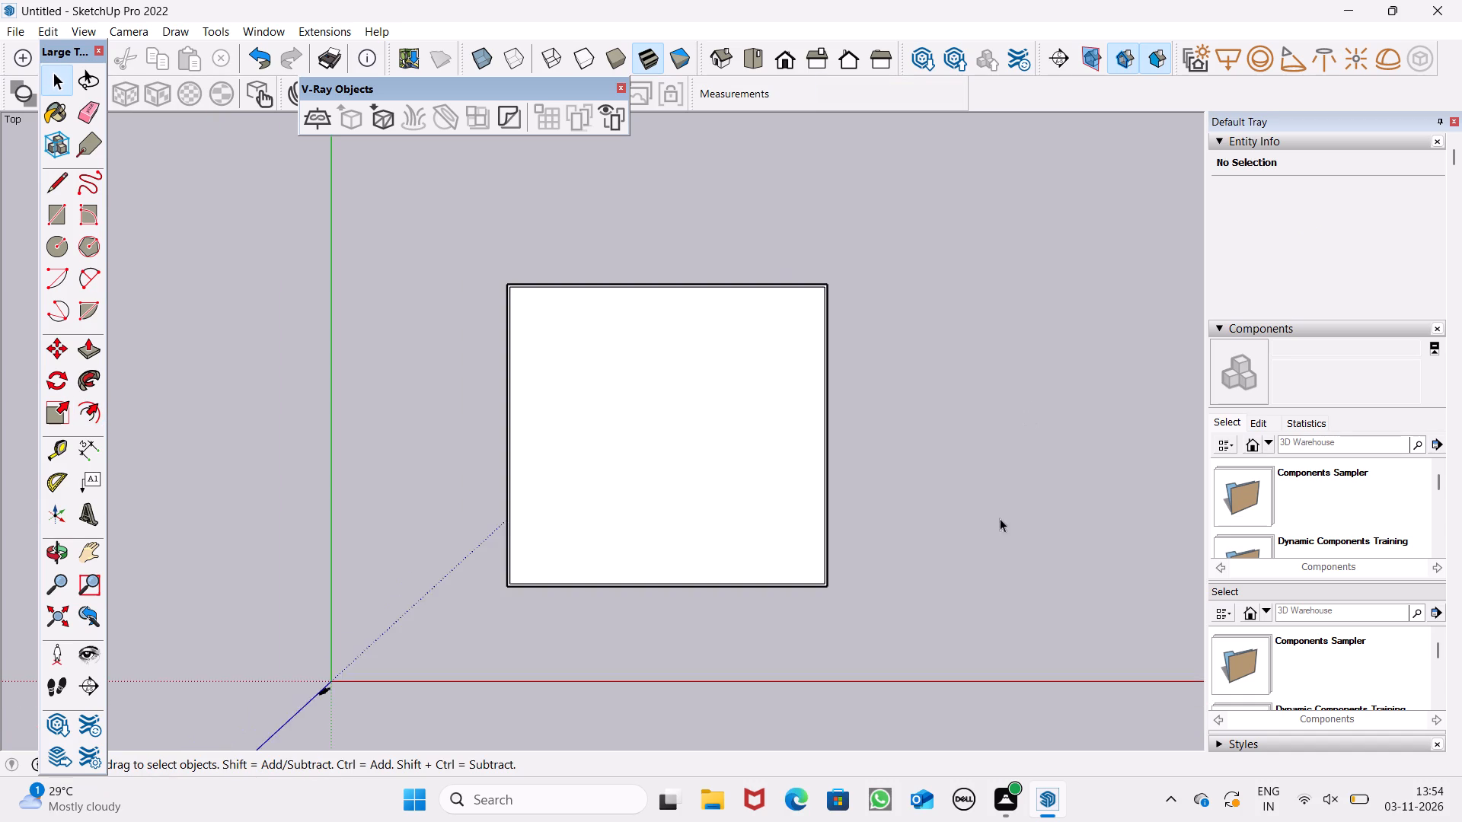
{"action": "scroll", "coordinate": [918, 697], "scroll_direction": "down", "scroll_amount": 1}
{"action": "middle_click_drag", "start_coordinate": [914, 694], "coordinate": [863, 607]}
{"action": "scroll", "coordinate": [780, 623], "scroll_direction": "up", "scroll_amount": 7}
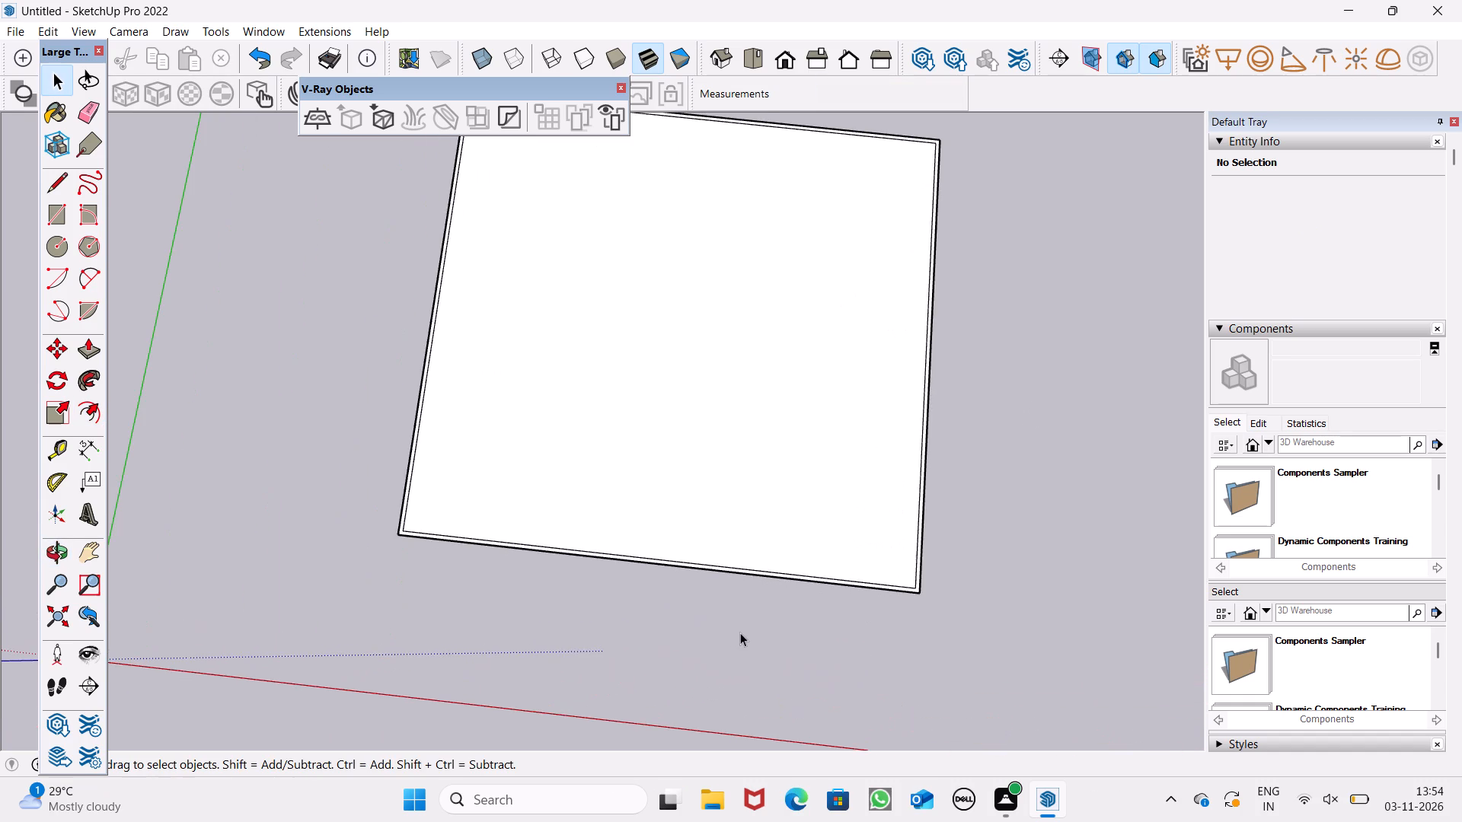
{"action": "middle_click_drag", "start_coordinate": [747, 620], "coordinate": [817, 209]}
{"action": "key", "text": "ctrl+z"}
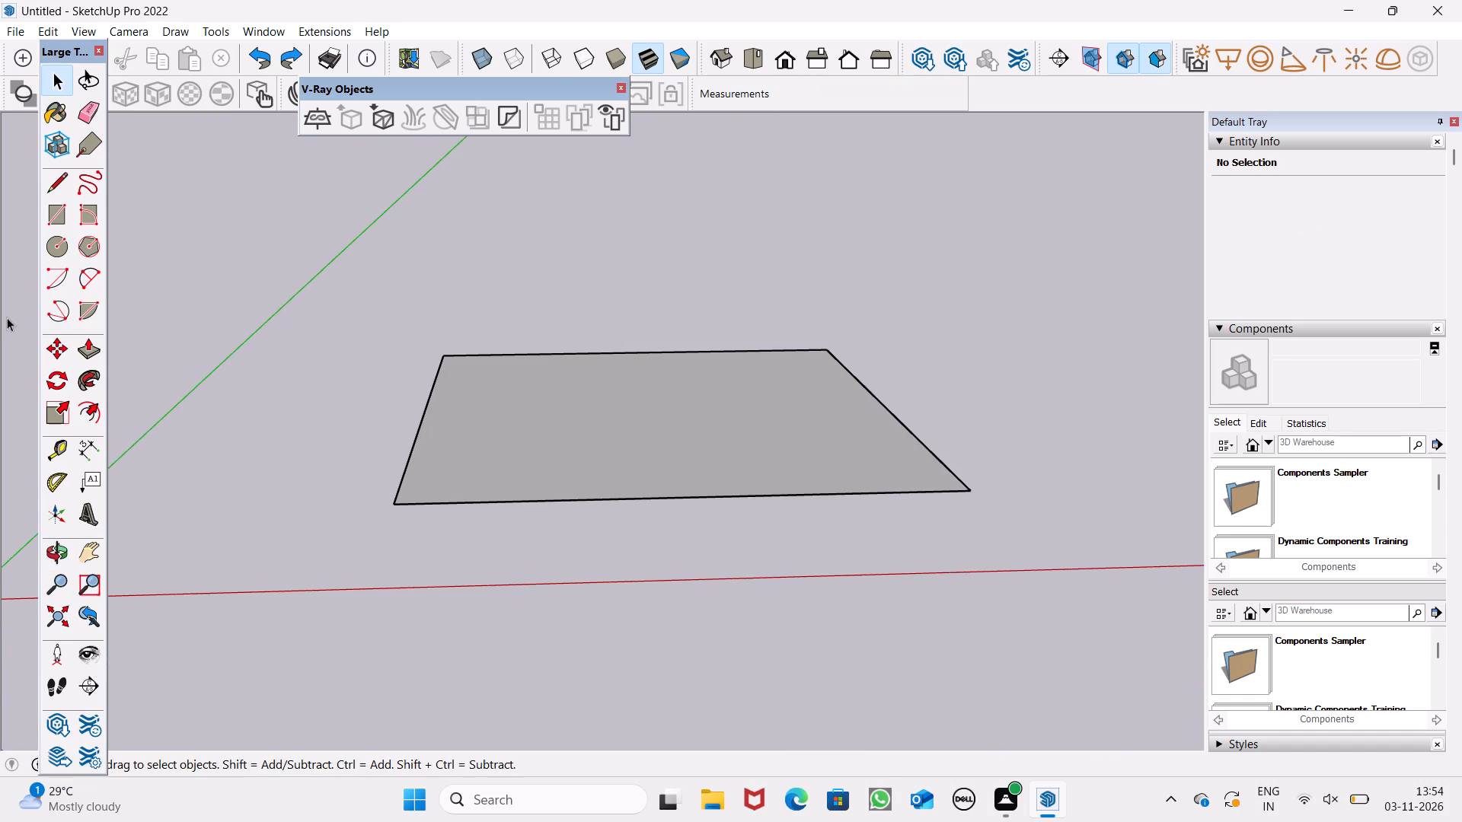
Push/Pull the rectangular face up by 1' to form a base slab.
{"action": "left_click", "coordinate": [81, 348]}
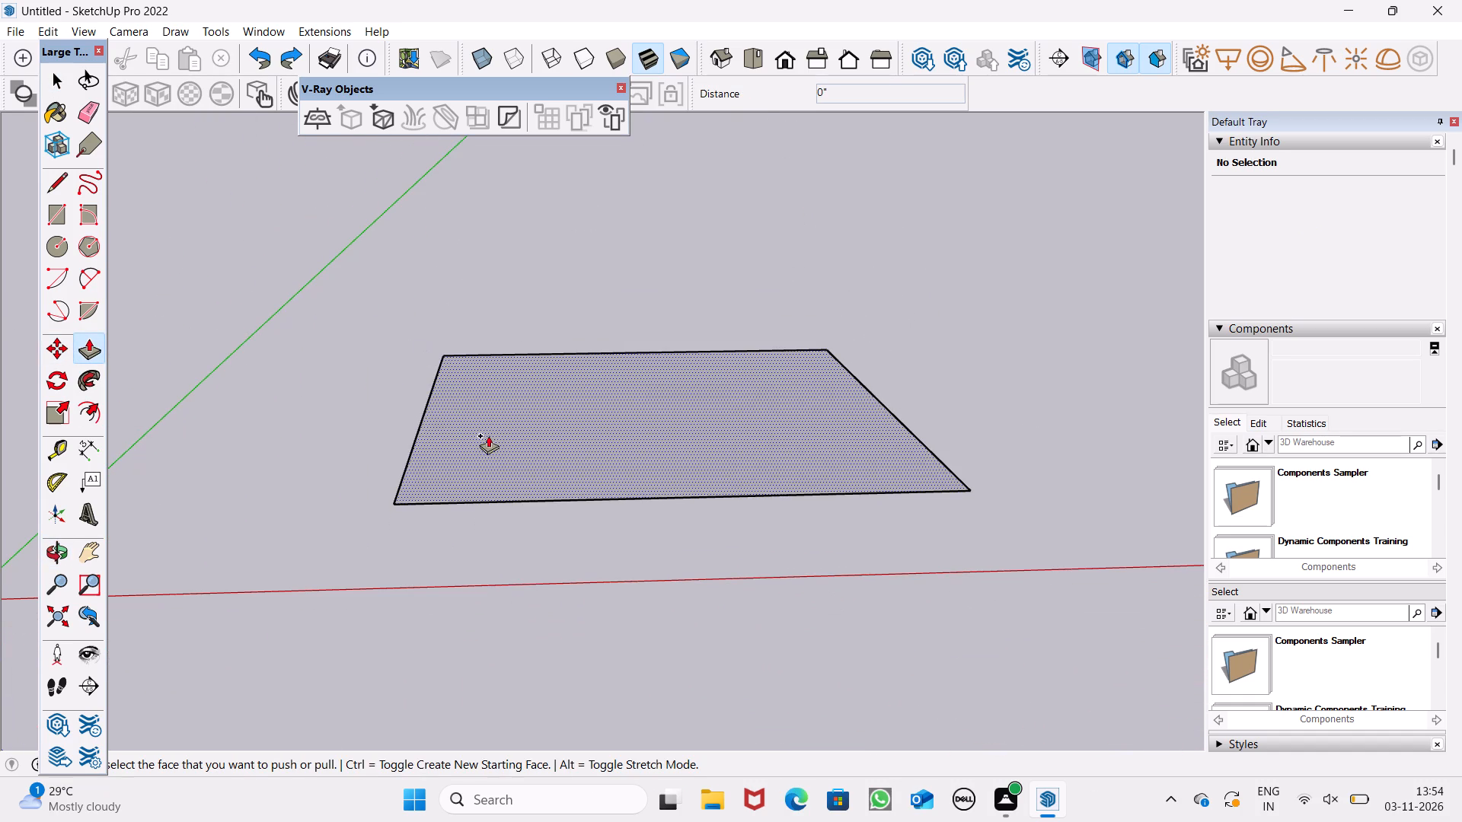
{"action": "left_click_drag", "start_coordinate": [488, 436], "coordinate": [487, 355]}
{"action": "type", "text": "1'"}
{"action": "key", "text": "Return"}
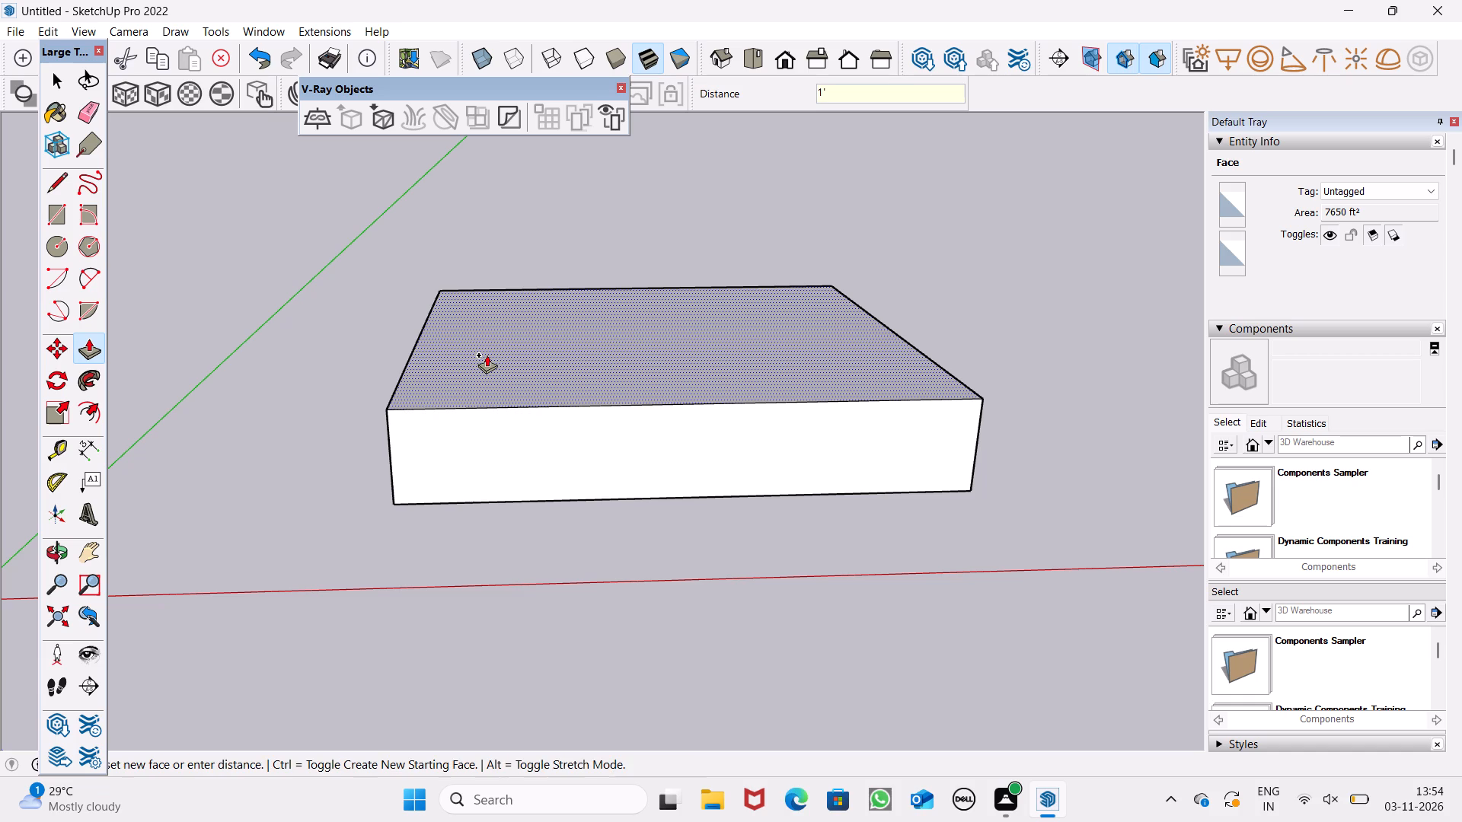
{"action": "key", "text": "space"}
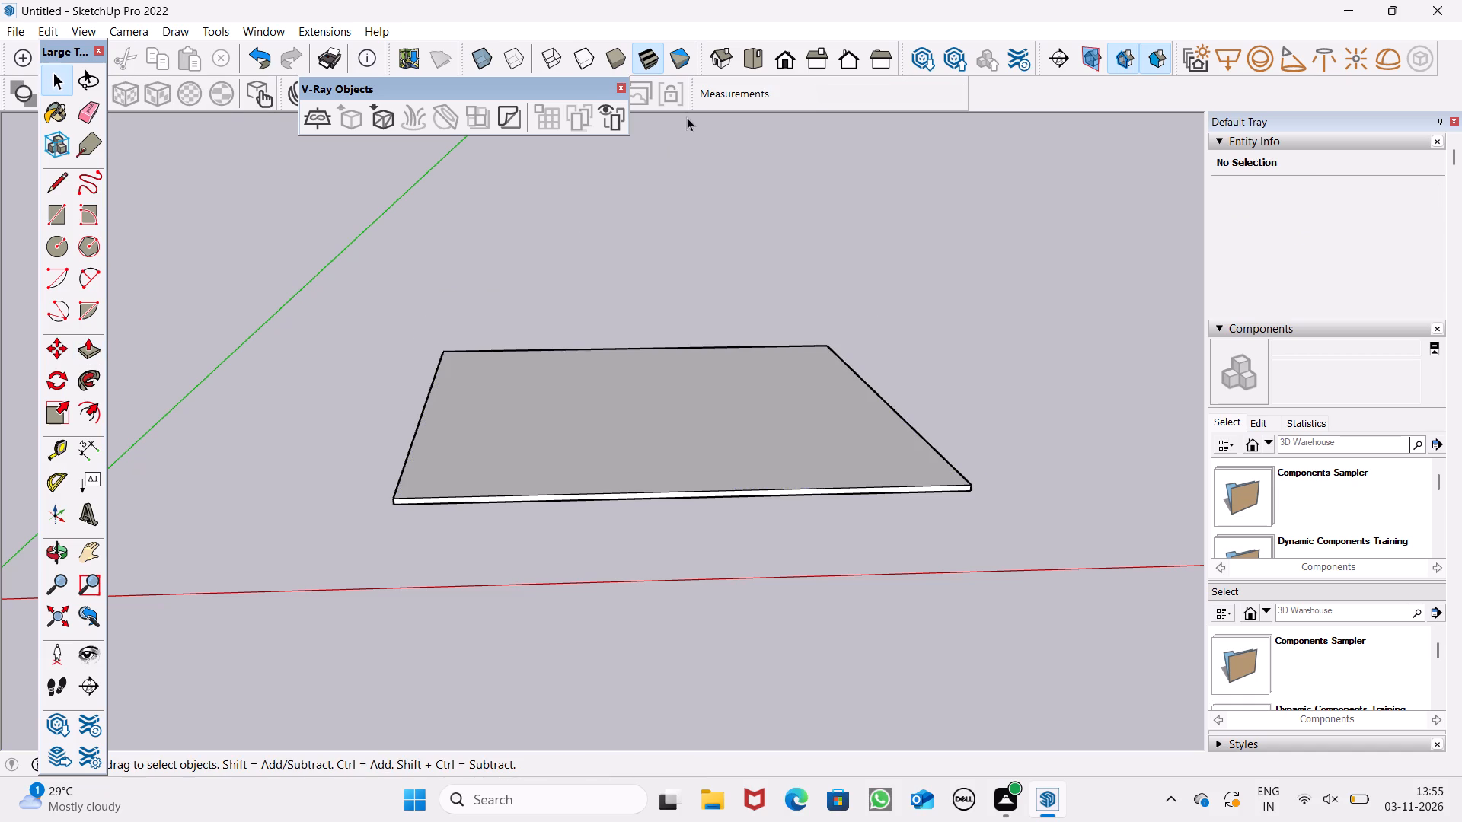
In the top view, offset the outline of the slab's top face 9" inward.
{"action": "left_click", "coordinate": [779, 56]}
{"action": "scroll", "coordinate": [516, 419], "scroll_direction": "down", "scroll_amount": 5}
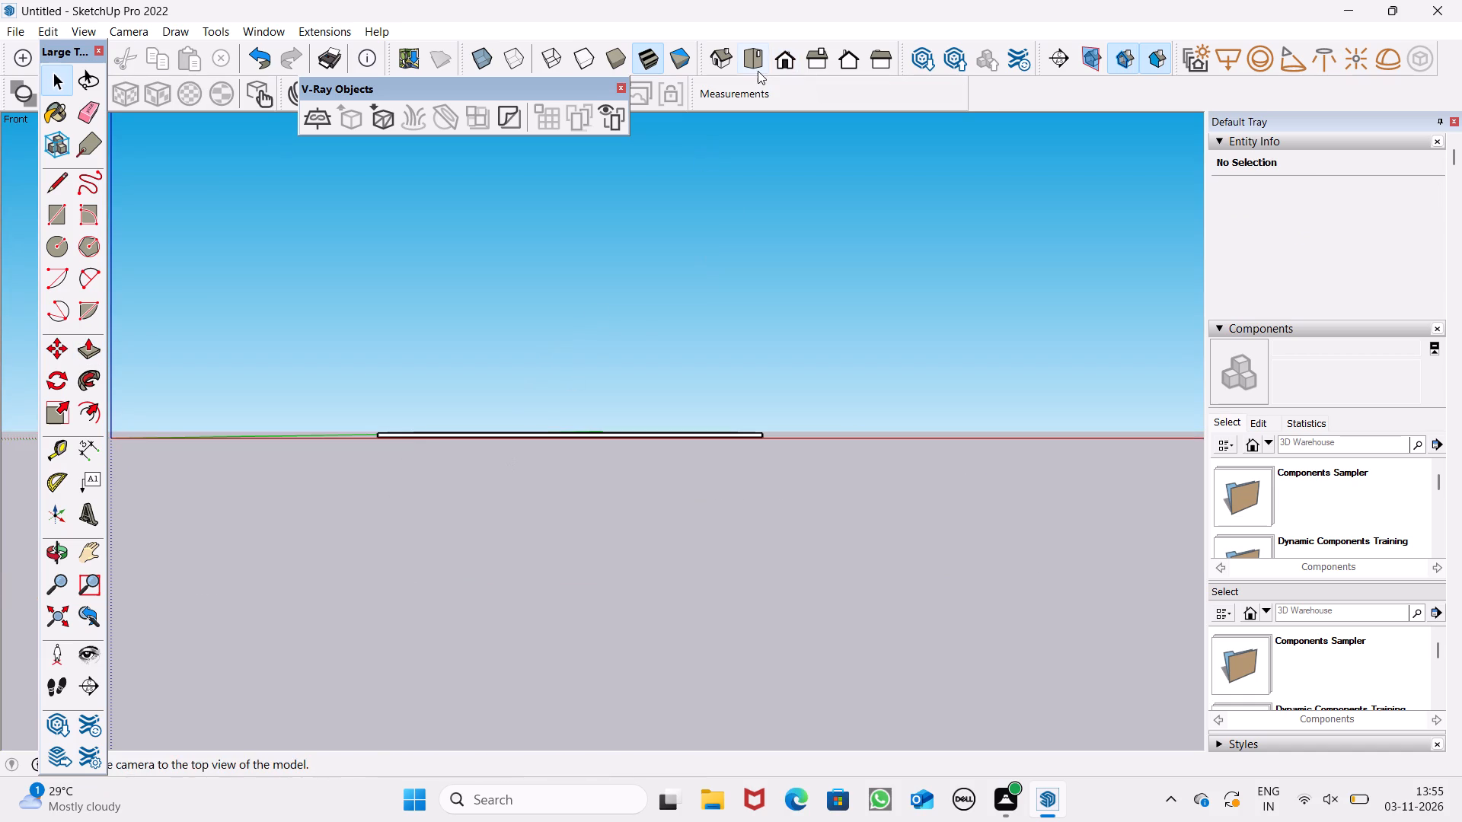
{"action": "left_click", "coordinate": [758, 60]}
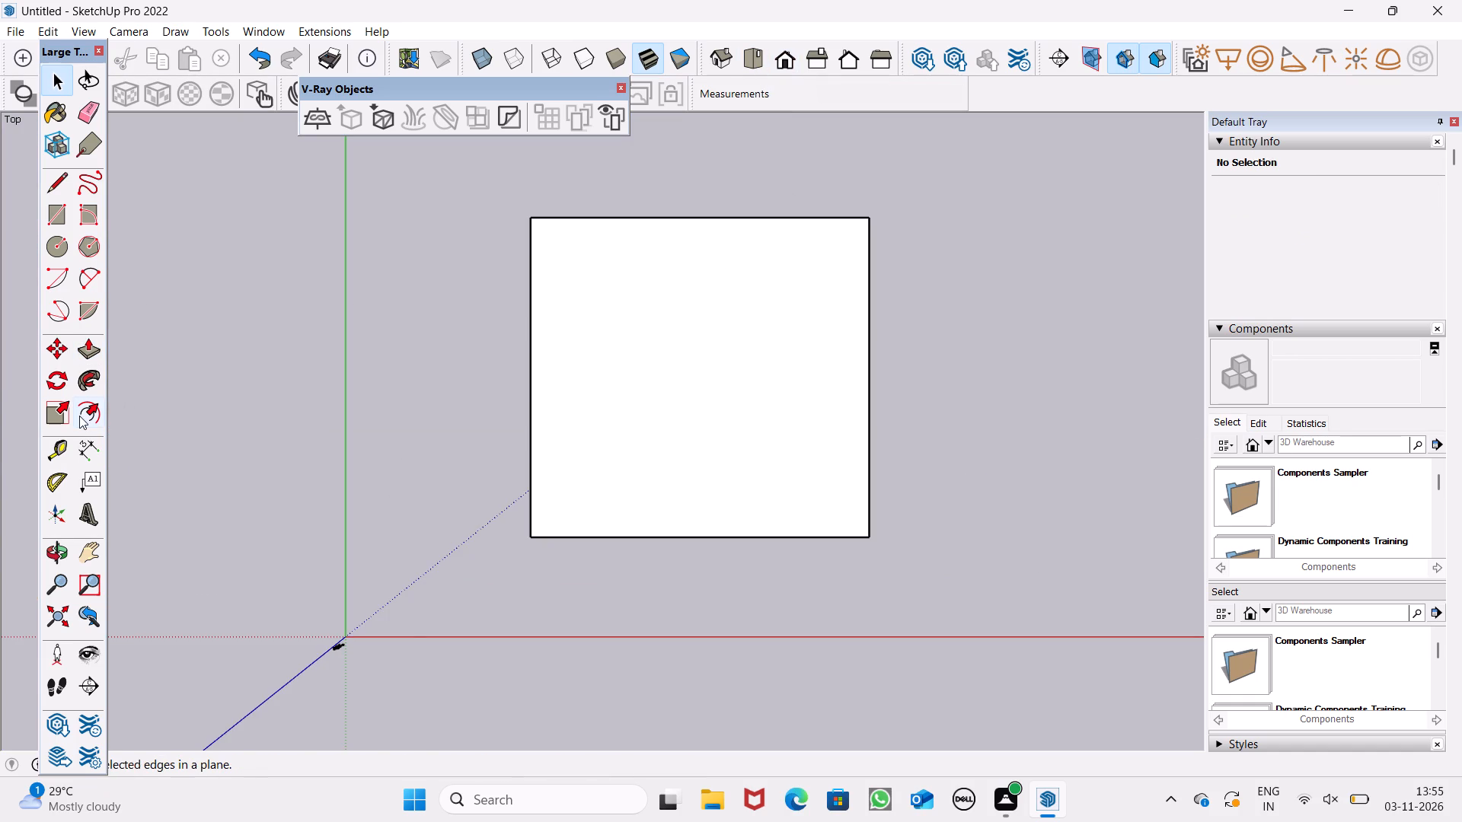
{"action": "left_click_drag", "start_coordinate": [79, 416], "coordinate": [90, 404]}
{"action": "left_click_drag", "start_coordinate": [551, 216], "coordinate": [559, 237]}
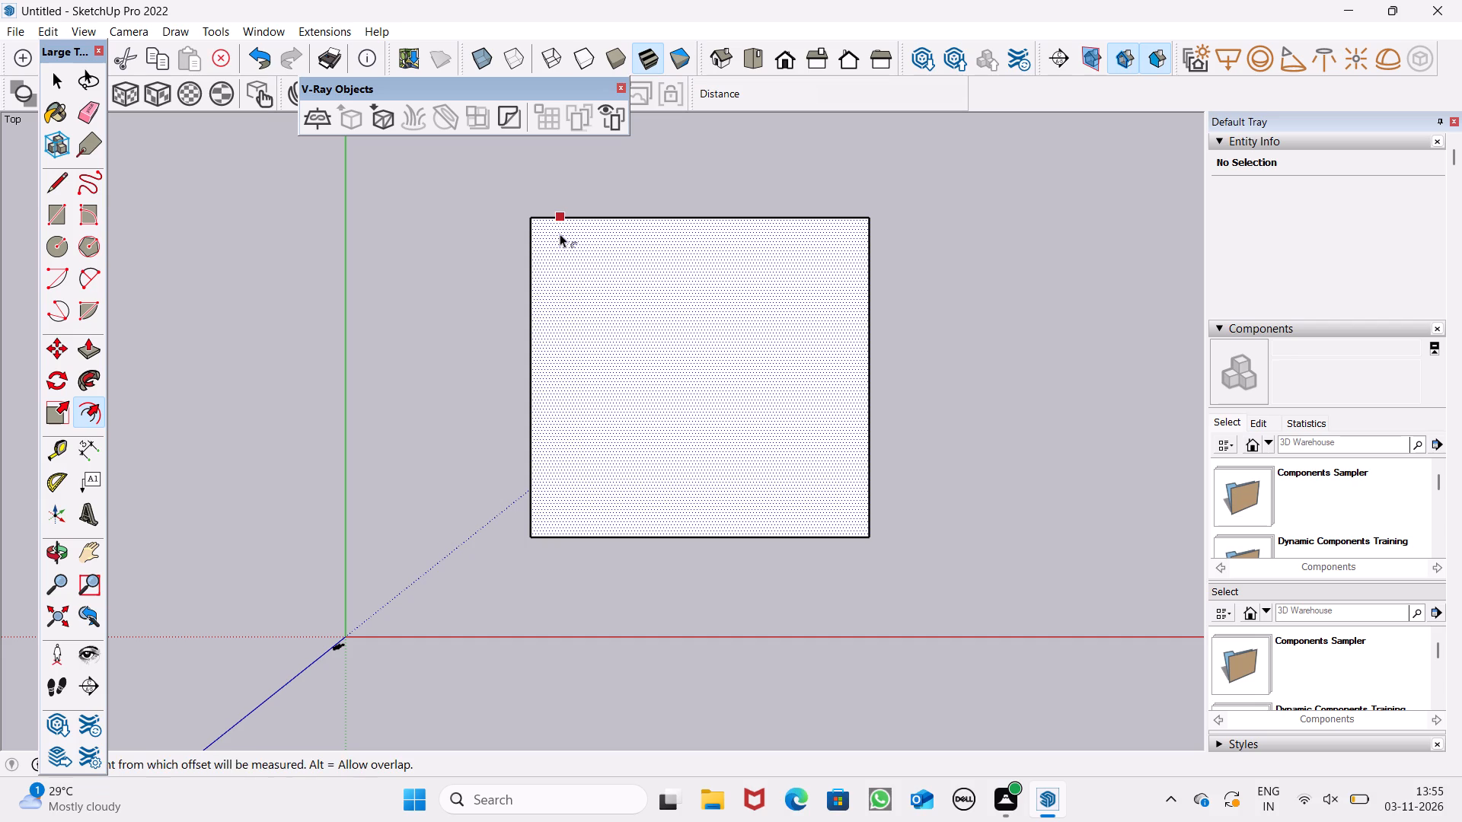
{"action": "left_click_drag", "start_coordinate": [560, 234], "coordinate": [563, 273]}
{"action": "type", "text": "9\""}
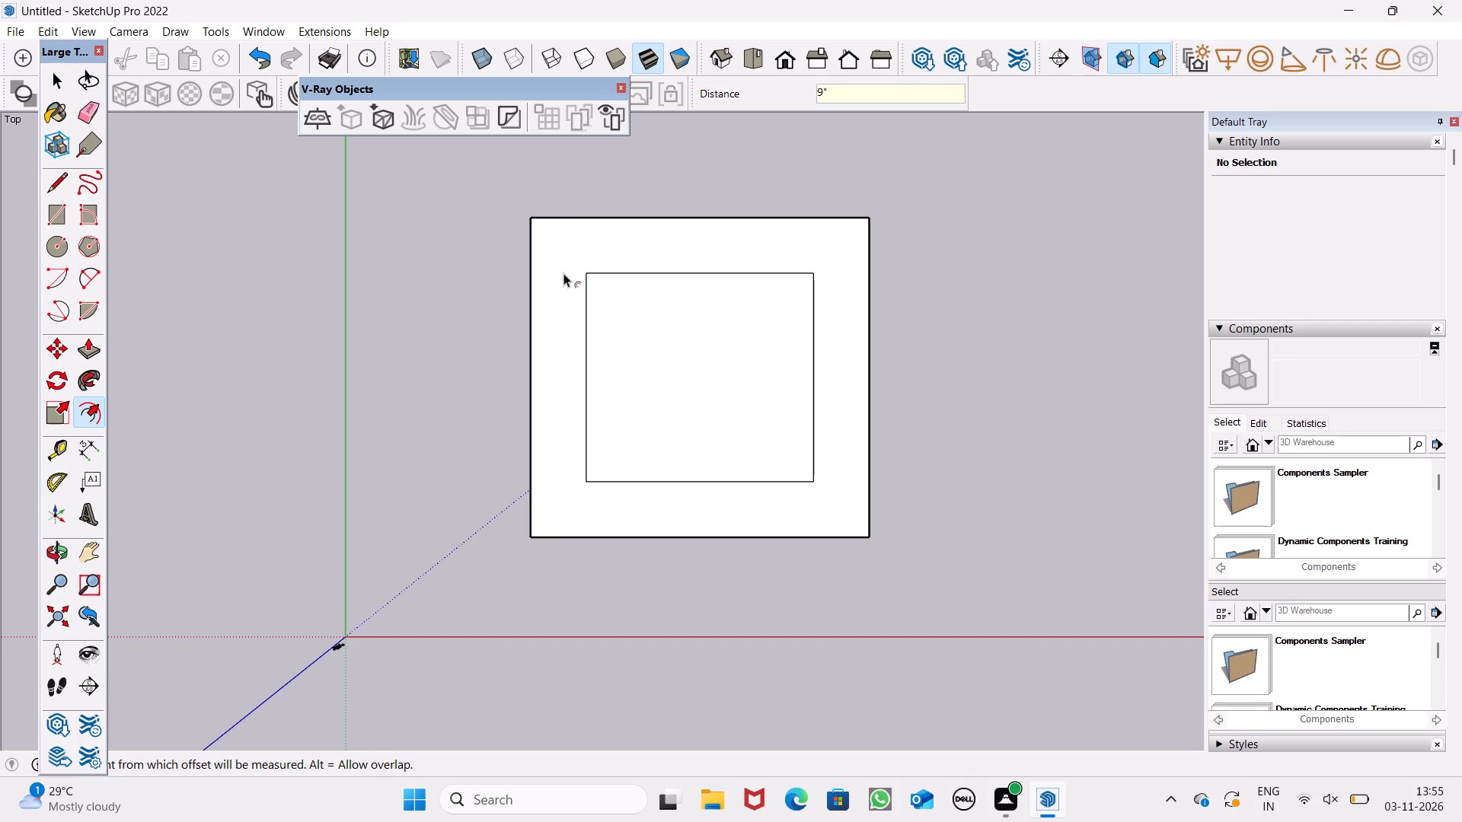
{"action": "key", "text": "Return"}
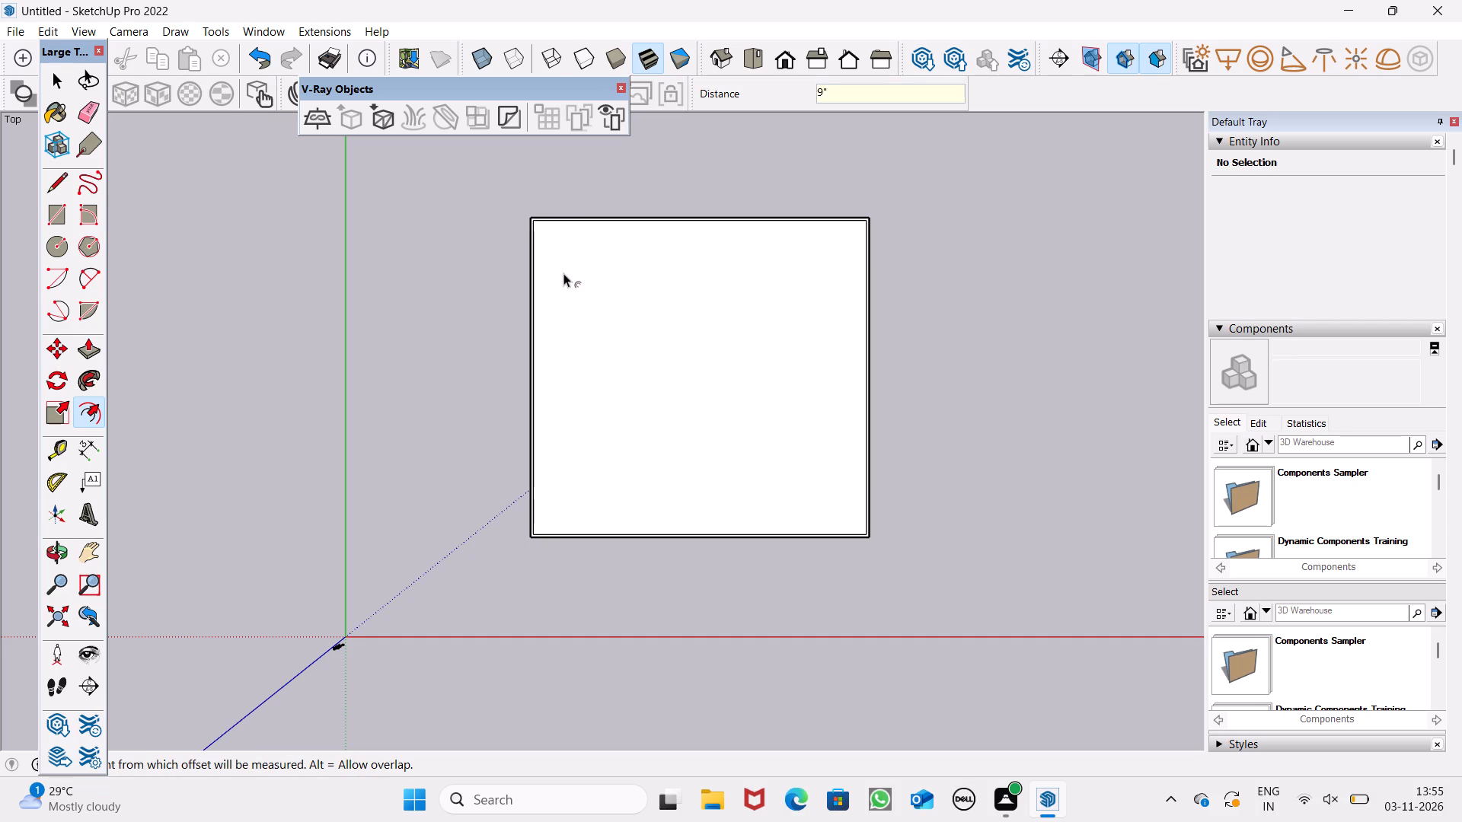
{"action": "key", "text": "space"}
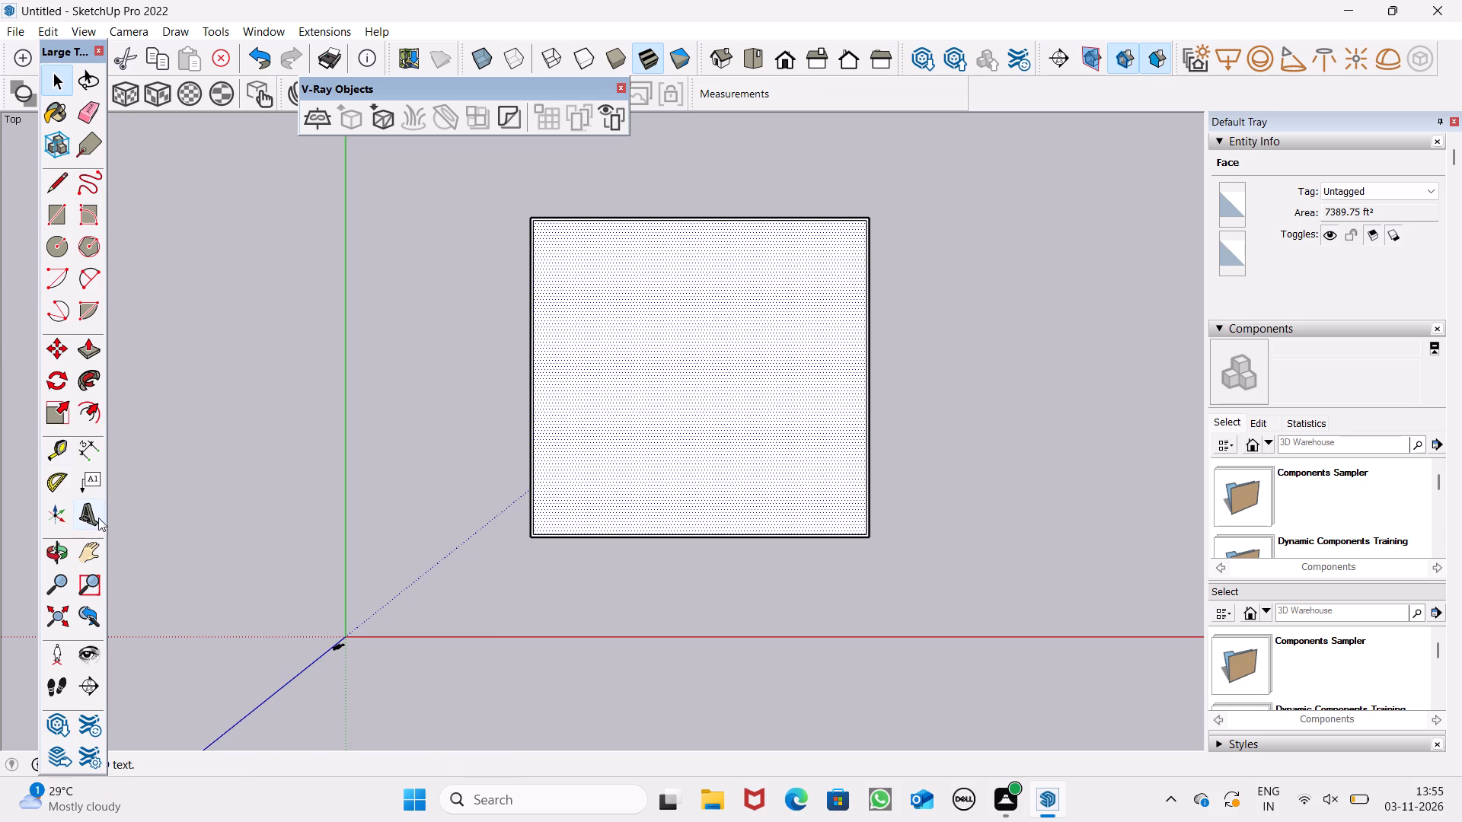
With the Tape Measure tool, place a guide line about 8' 1" inward from the inner outline's edge nearest the red axis.
{"action": "left_click", "coordinate": [56, 459]}
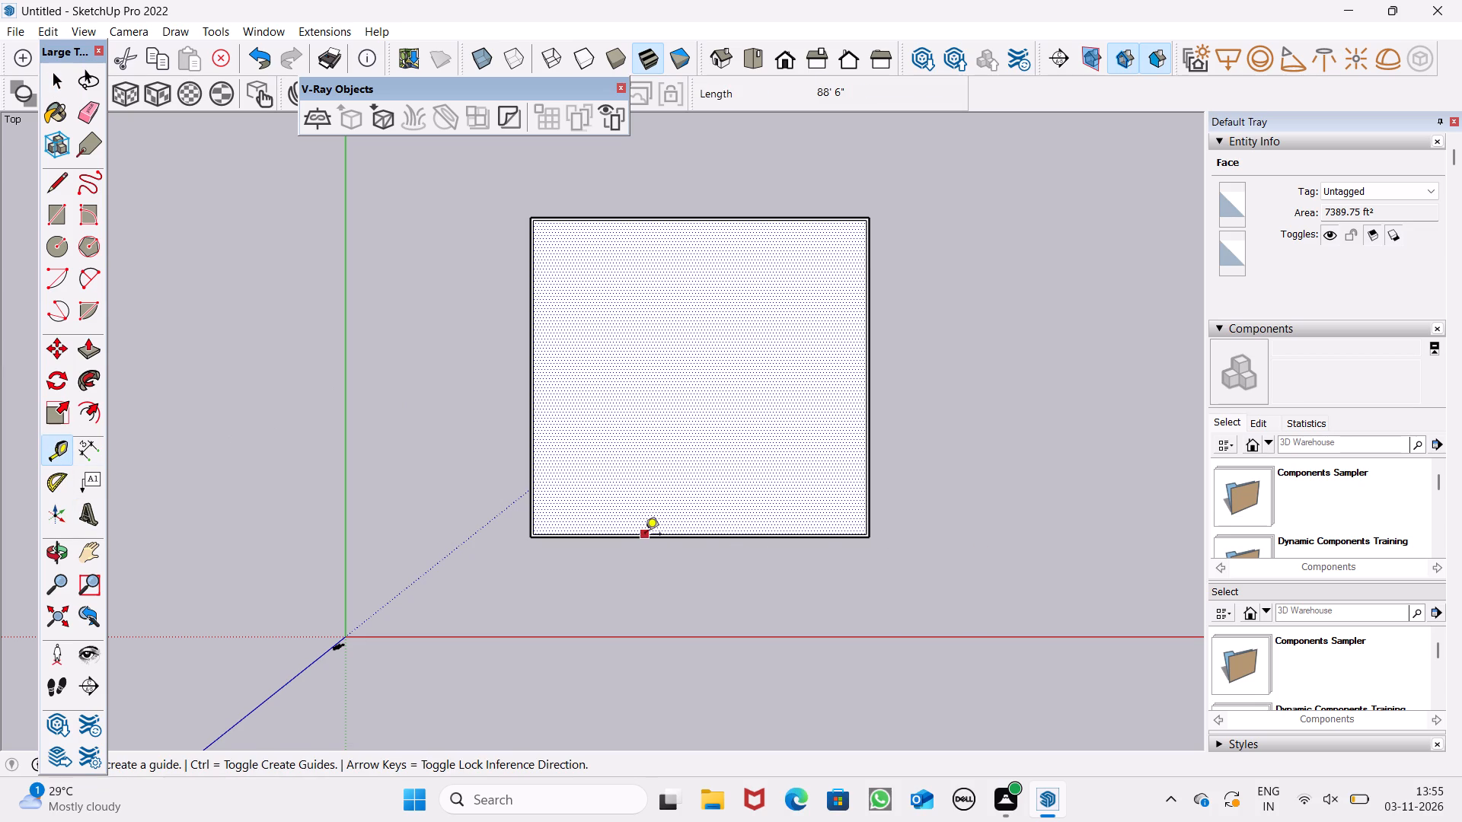
{"action": "scroll", "coordinate": [682, 524], "scroll_direction": "up", "scroll_amount": 7}
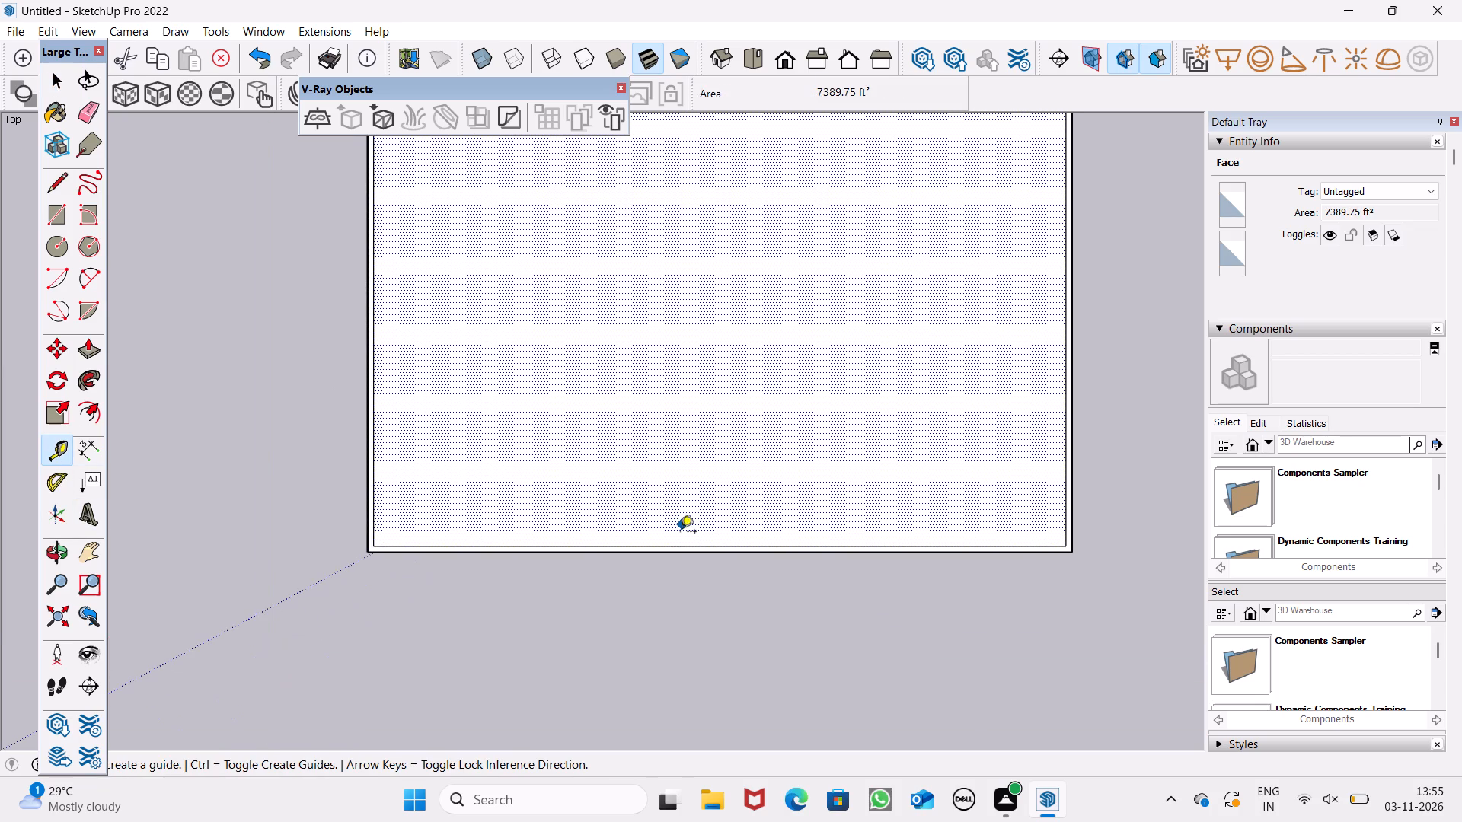
{"action": "left_click", "coordinate": [678, 548]}
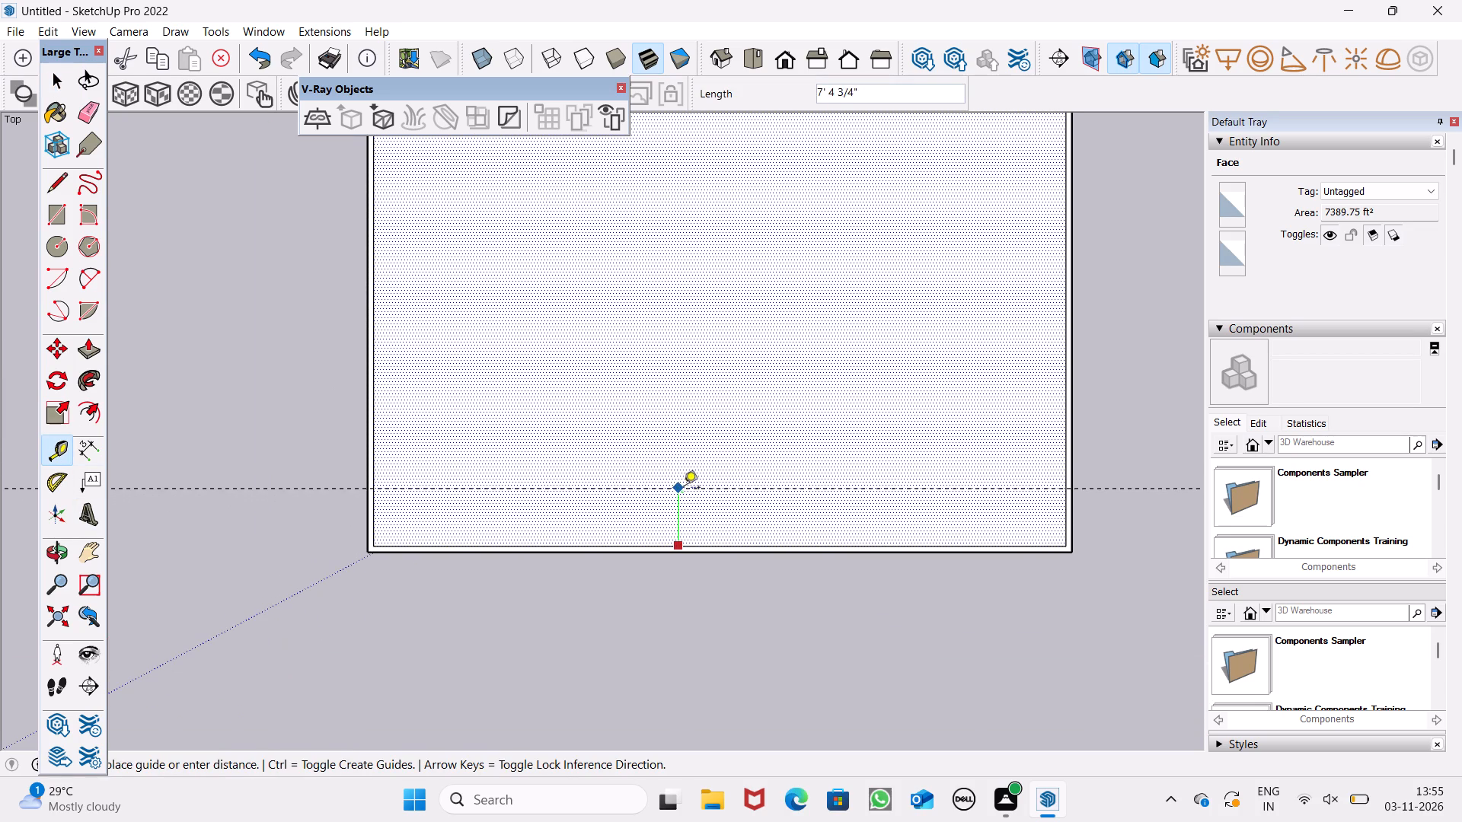
{"action": "scroll", "coordinate": [665, 461], "scroll_direction": "down", "scroll_amount": 1}
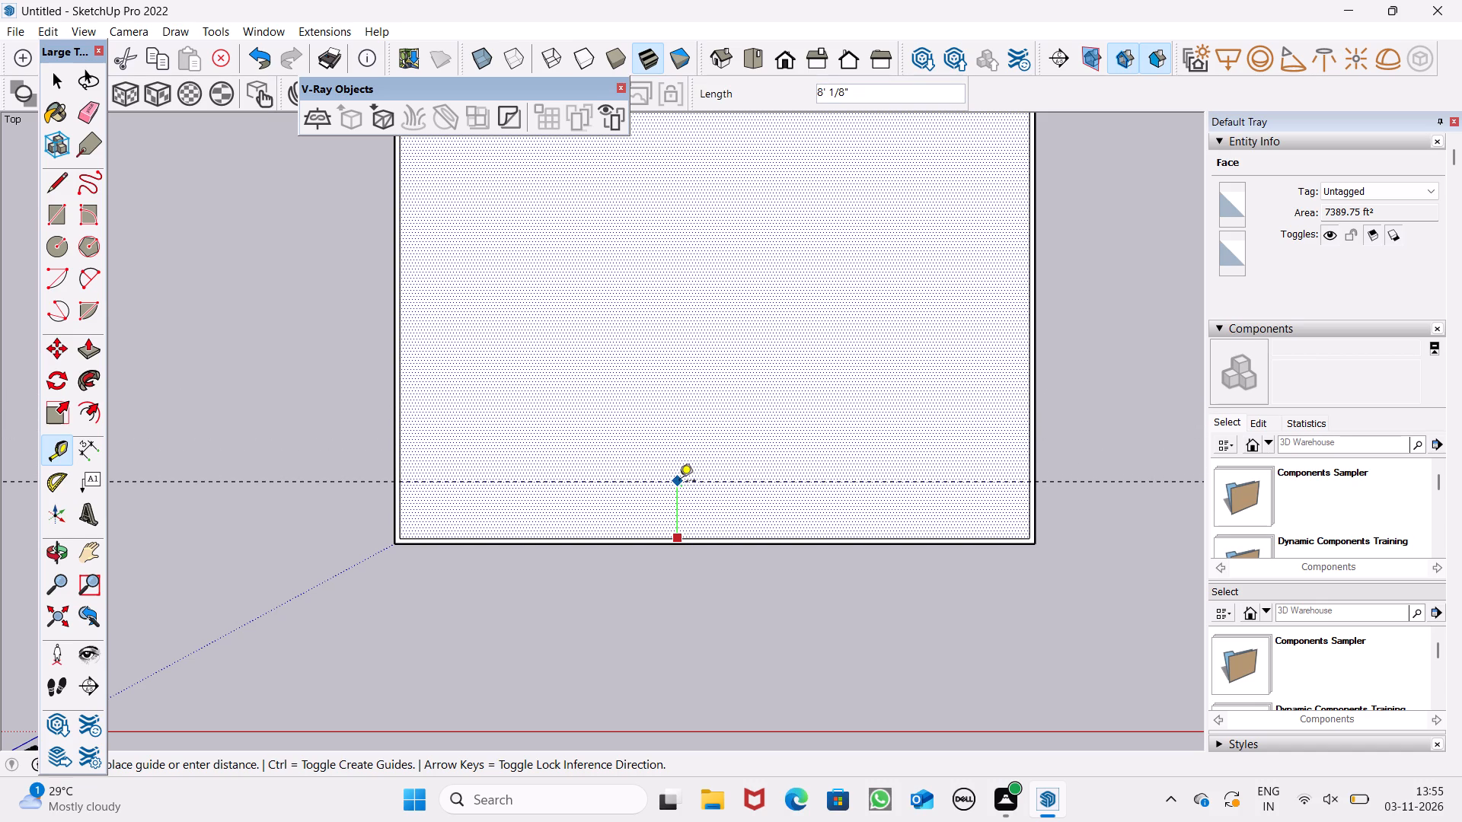
{"action": "left_click", "coordinate": [679, 481]}
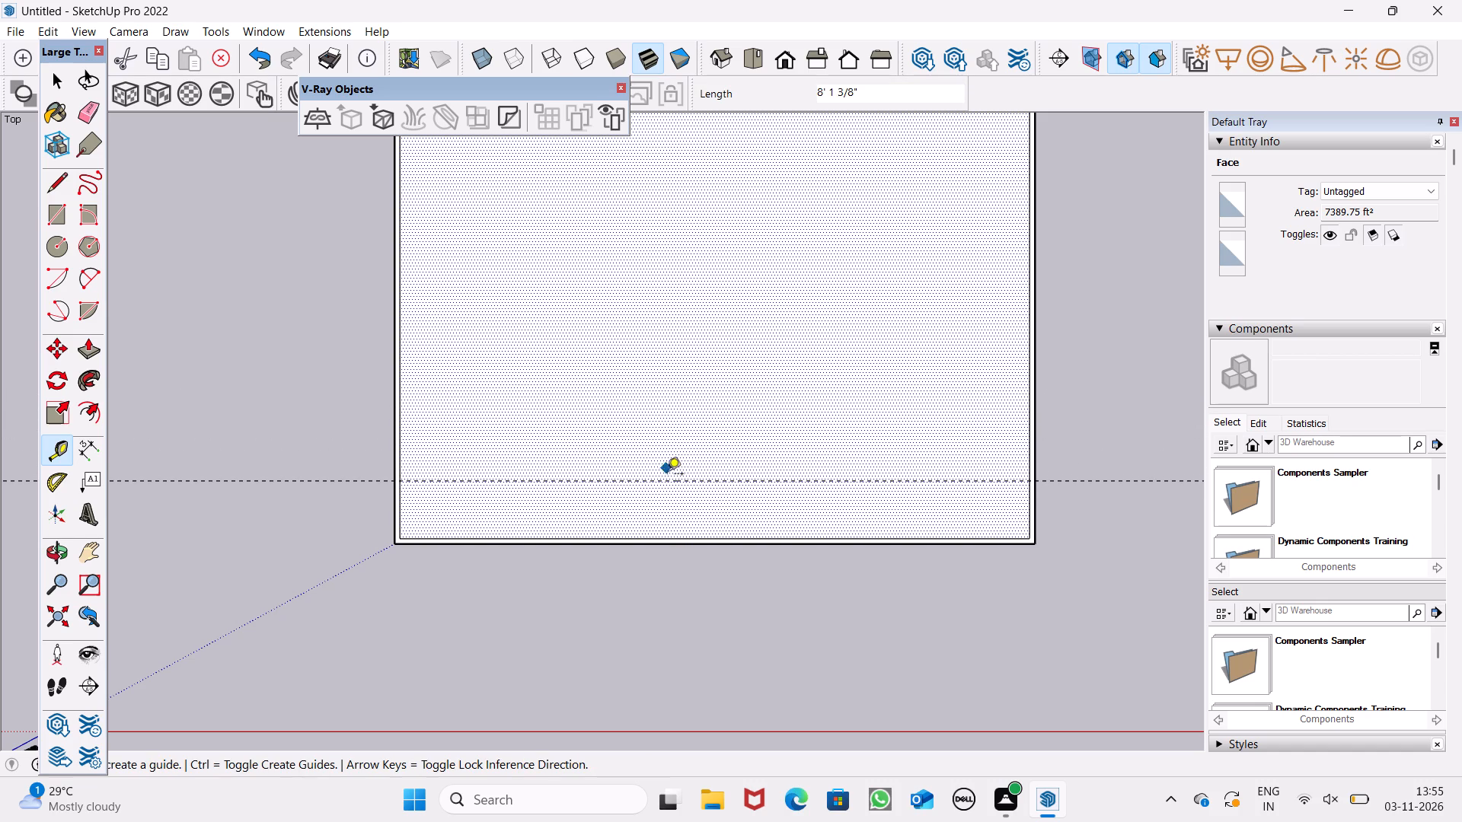
Start a second guide line parallel to the first, offset from it farther into the slab's top face.
{"action": "left_click", "coordinate": [668, 480]}
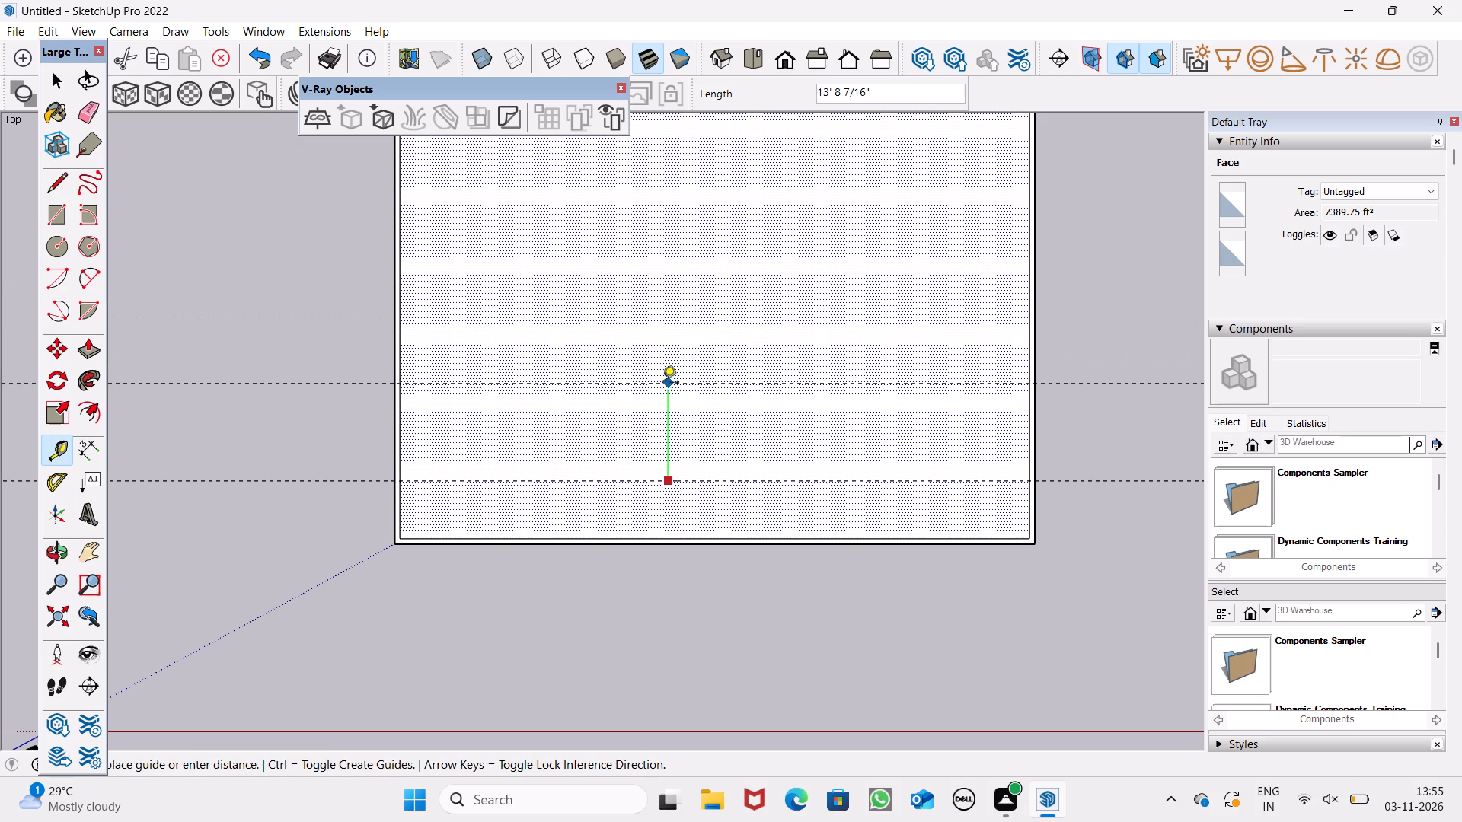
{"action": "scroll", "coordinate": [662, 384], "scroll_direction": "down", "scroll_amount": 2}
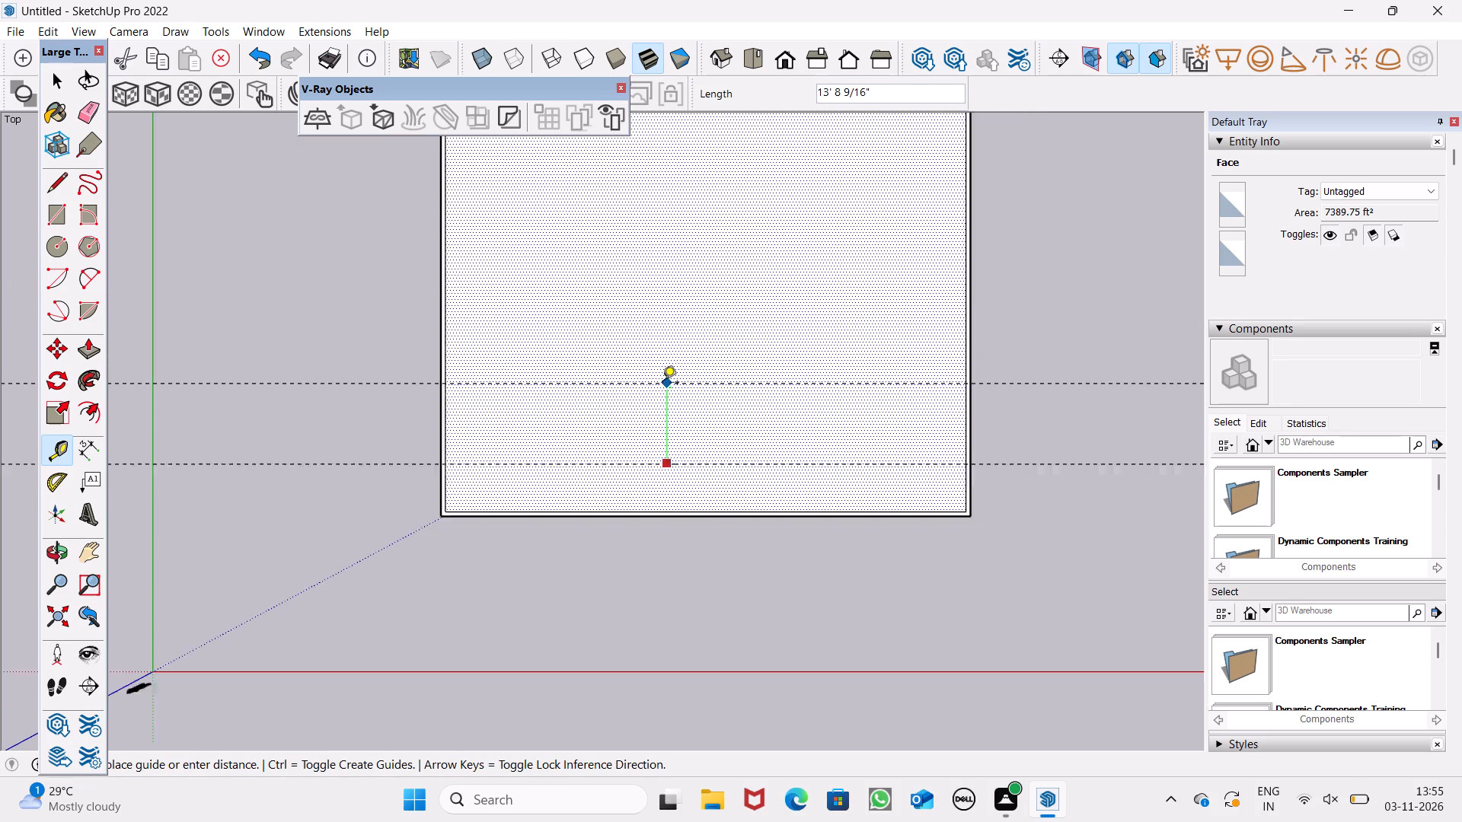
{"action": "scroll", "coordinate": [662, 384], "scroll_direction": "down", "scroll_amount": 2}
{"action": "scroll", "coordinate": [662, 384], "scroll_direction": "up", "scroll_amount": 5}
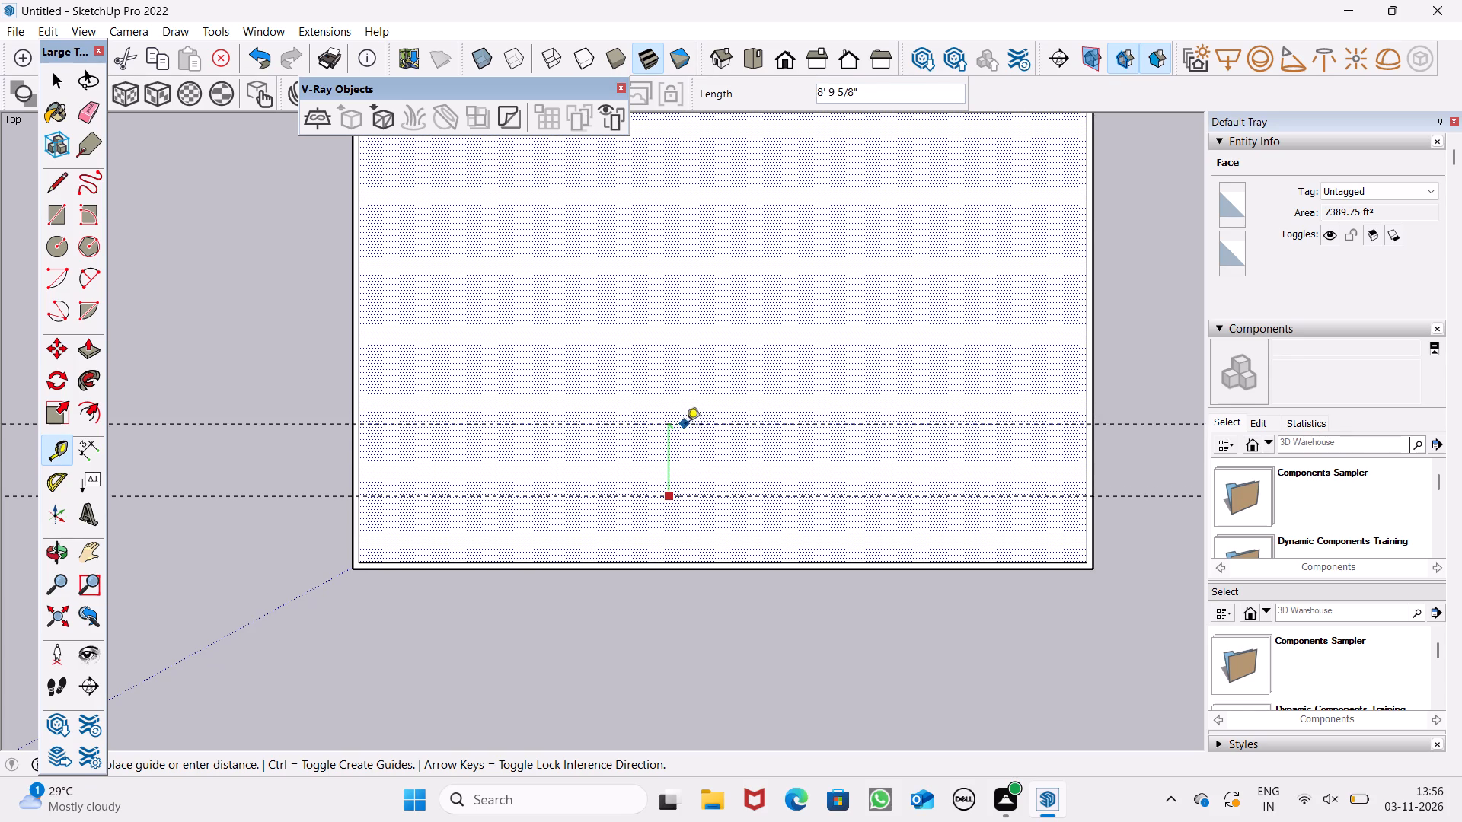
{"action": "key", "text": "8"}
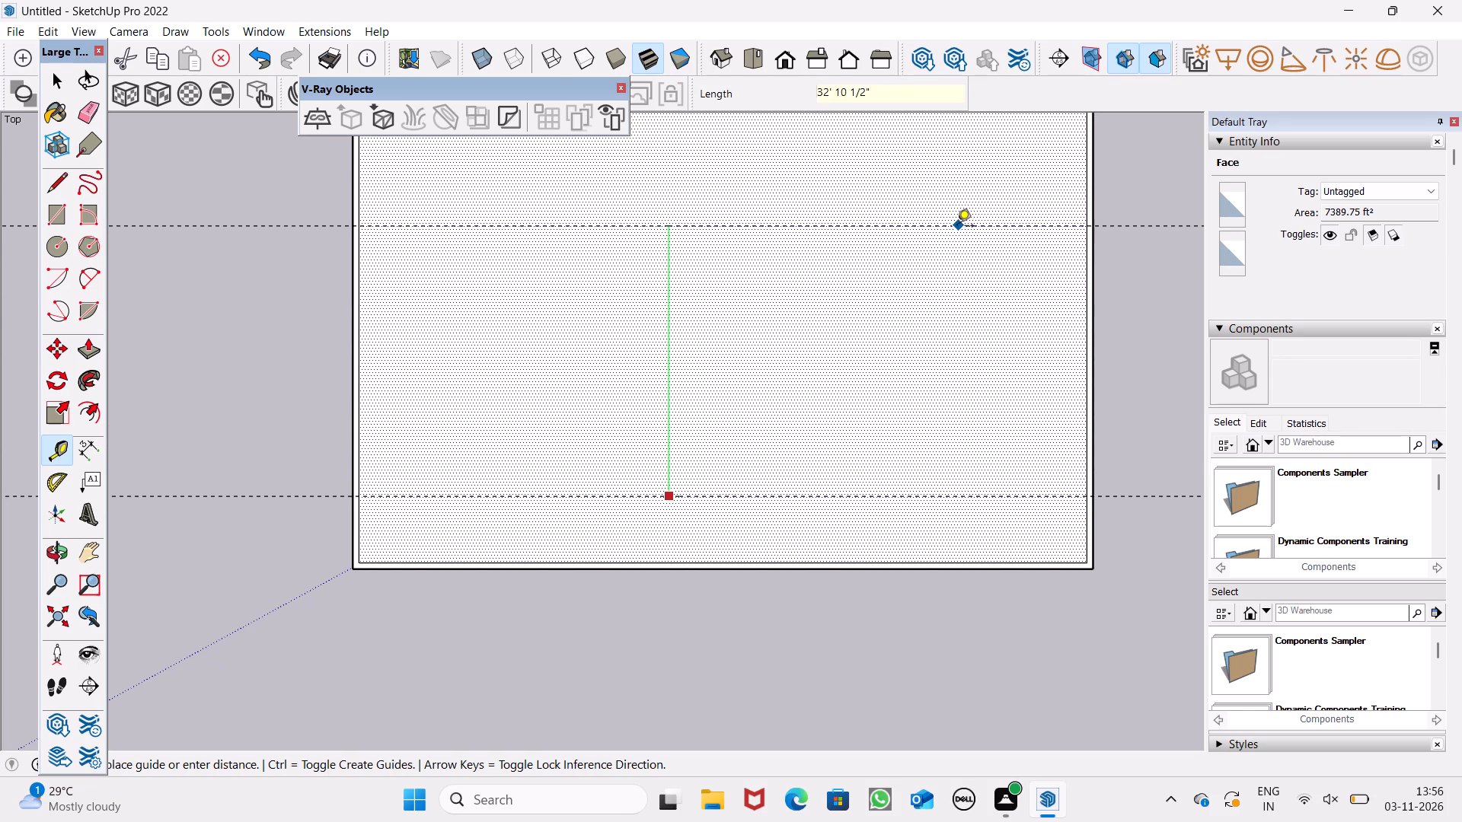
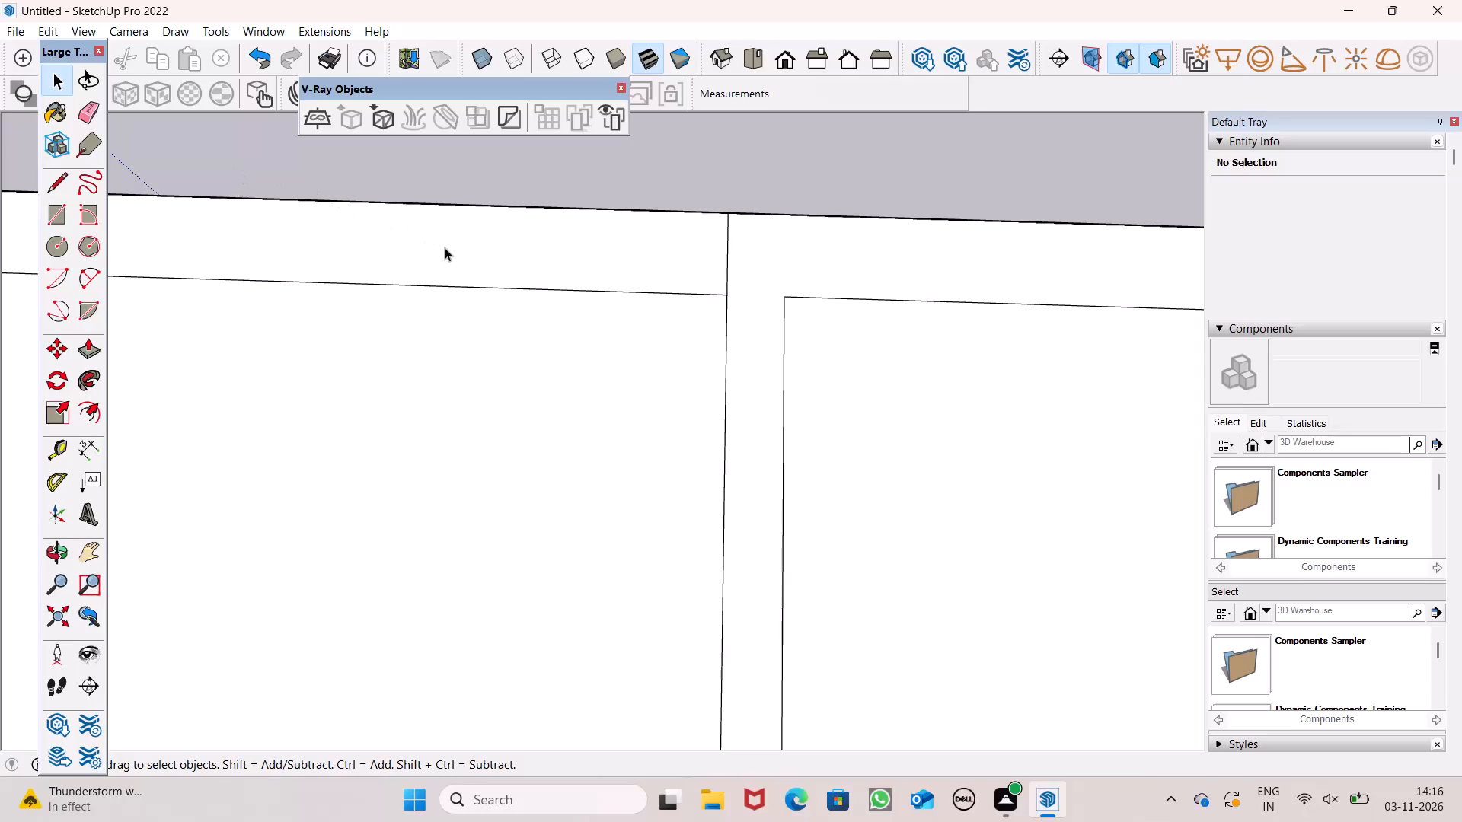
Examine the interior wall outlines on the slab's top face up close, from a low angle, and from above.
{"action": "scroll", "coordinate": [443, 295], "scroll_direction": "down", "scroll_amount": 6}
{"action": "scroll", "coordinate": [444, 168], "scroll_direction": "down", "scroll_amount": 6}
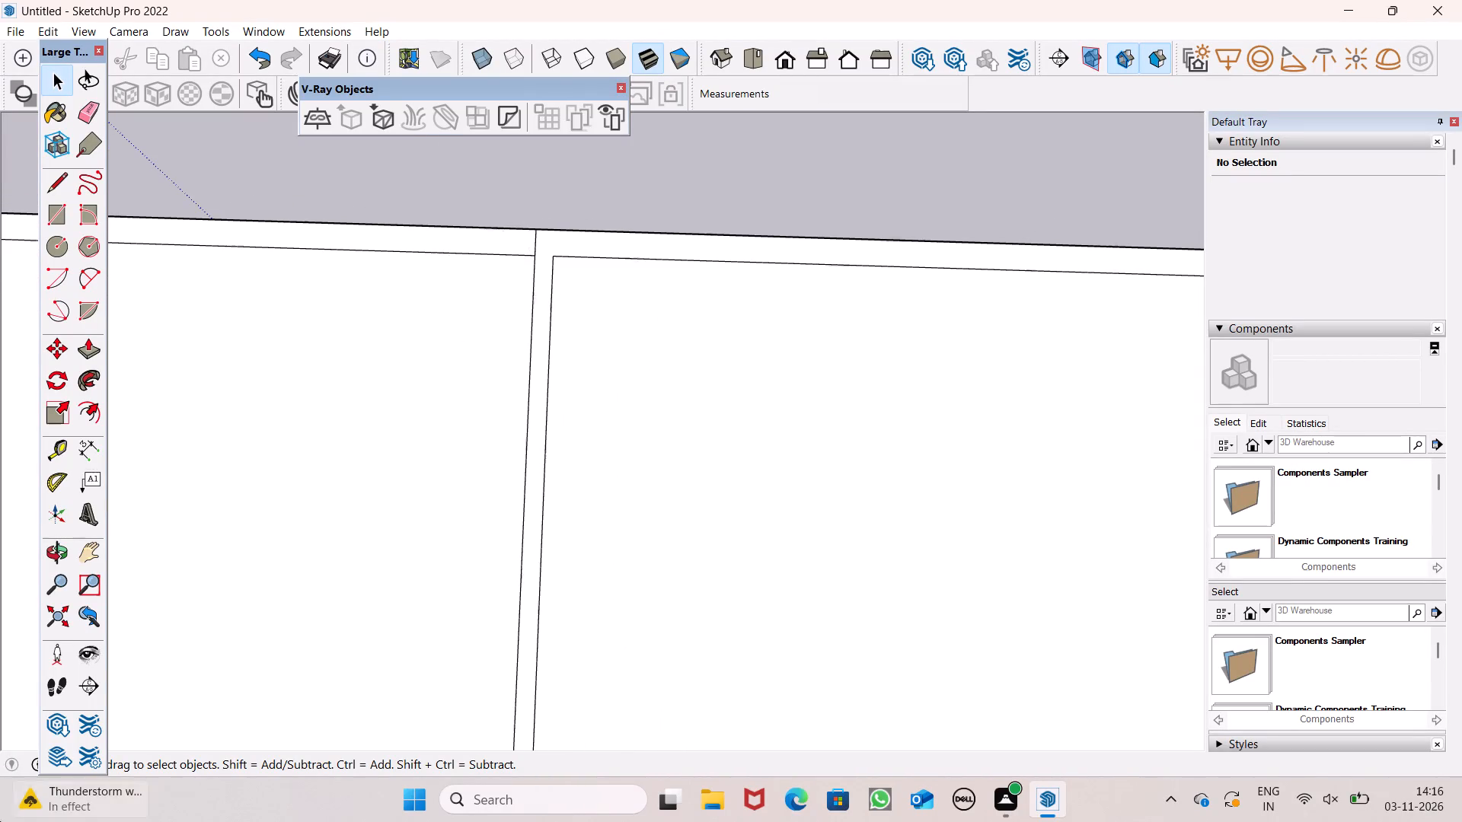
{"action": "scroll", "coordinate": [506, 251], "scroll_direction": "down", "scroll_amount": 6}
{"action": "scroll", "coordinate": [574, 308], "scroll_direction": "down", "scroll_amount": 5}
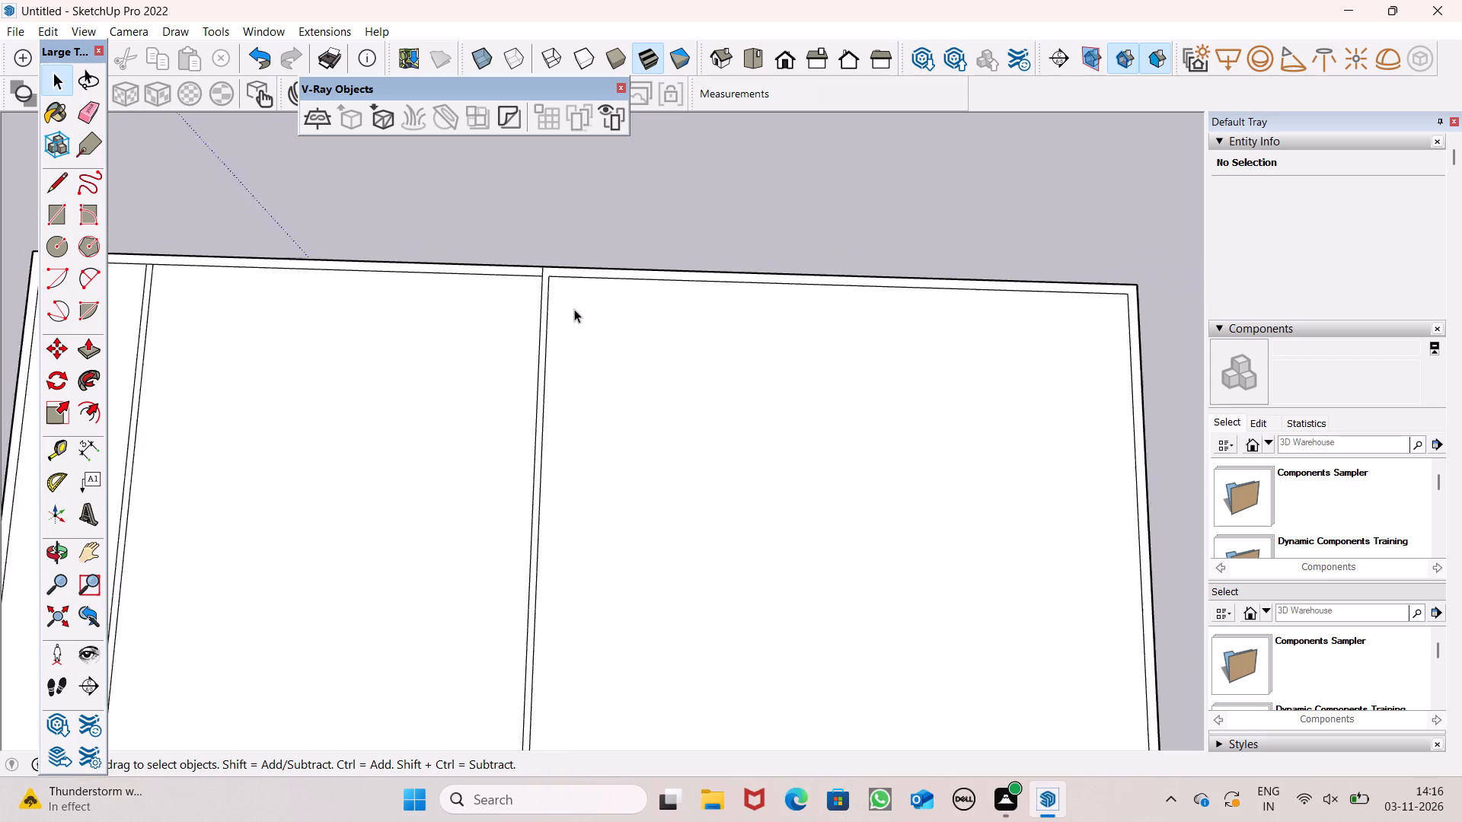
{"action": "scroll", "coordinate": [574, 309], "scroll_direction": "down", "scroll_amount": 3}
{"action": "scroll", "coordinate": [578, 190], "scroll_direction": "down", "scroll_amount": 7}
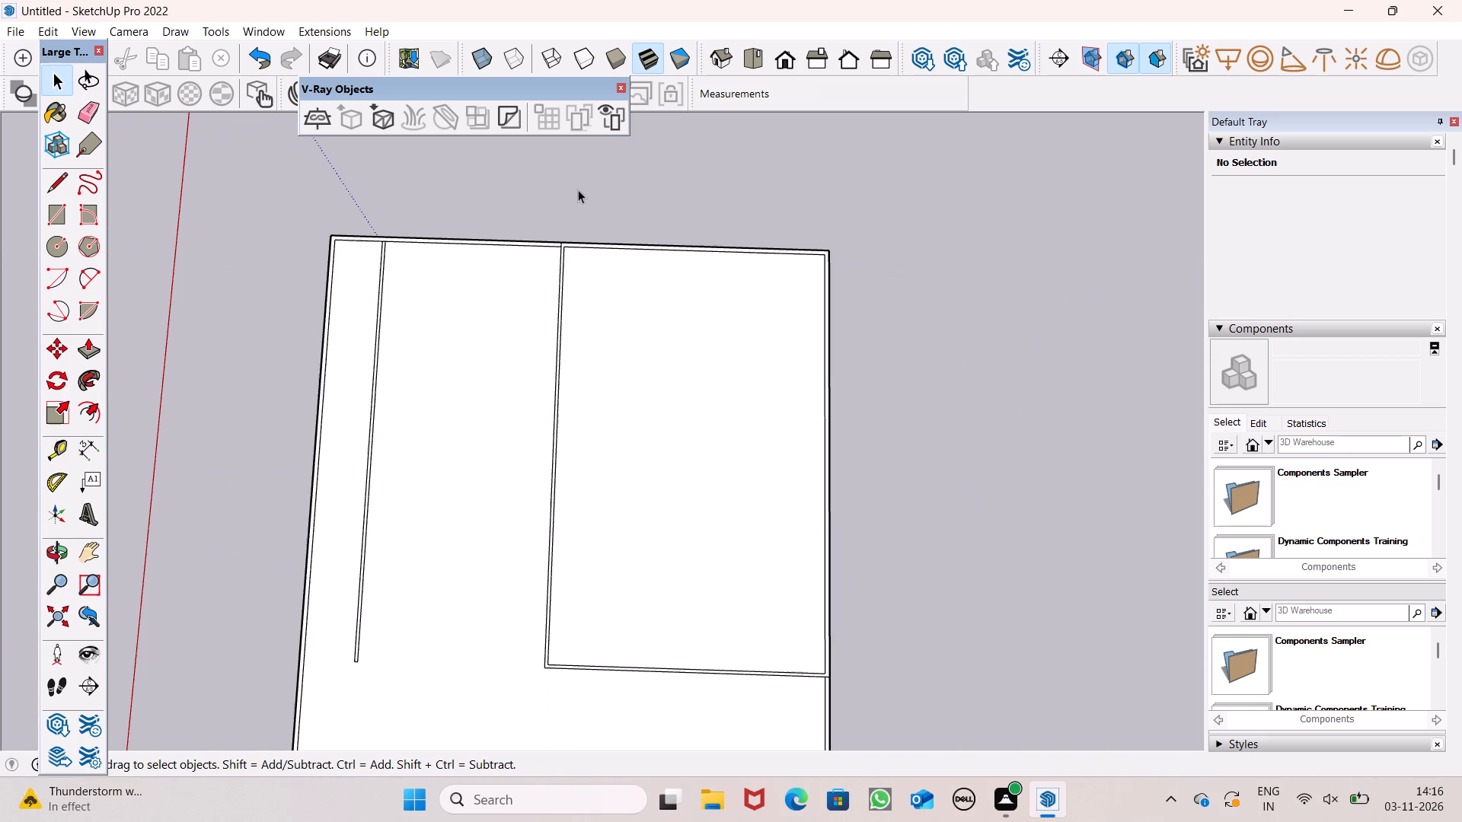
{"action": "scroll", "coordinate": [0, 619], "scroll_direction": "up", "scroll_amount": 1}
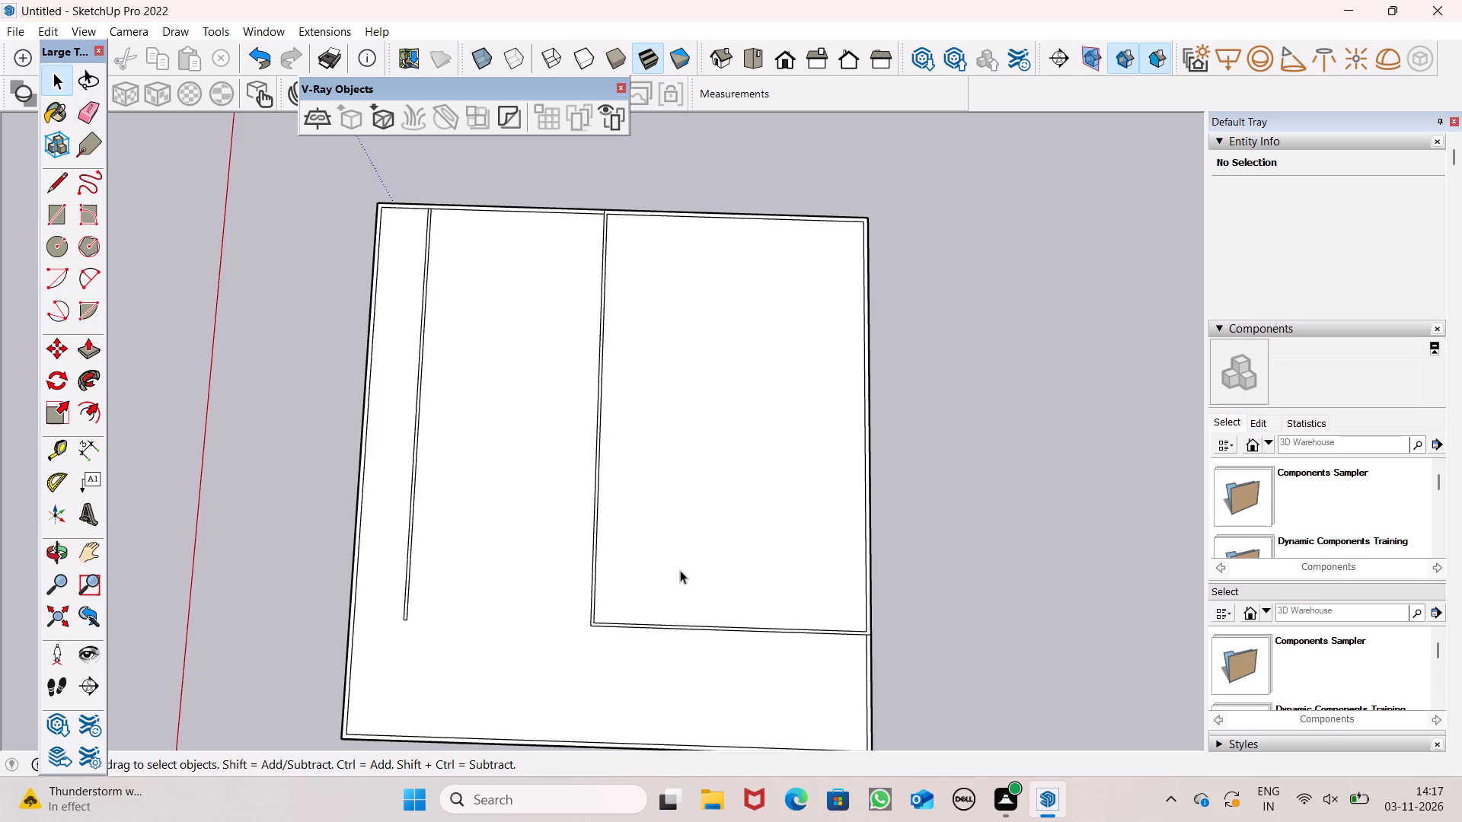
{"action": "scroll", "coordinate": [544, 475], "scroll_direction": "up", "scroll_amount": 3}
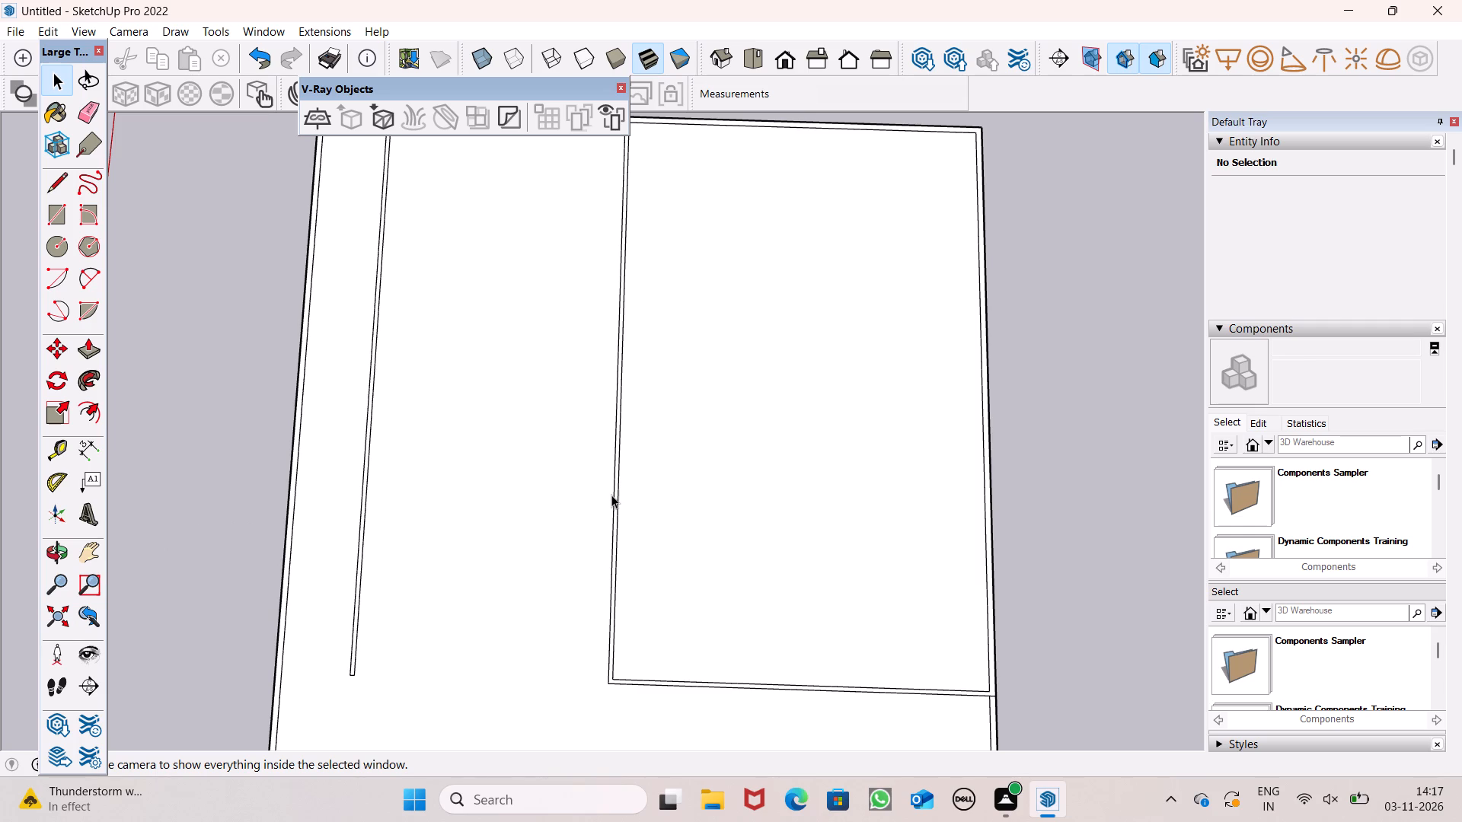
{"action": "scroll", "coordinate": [551, 547], "scroll_direction": "down", "scroll_amount": 6}
{"action": "scroll", "coordinate": [514, 480], "scroll_direction": "down", "scroll_amount": 3}
{"action": "middle_click_drag", "start_coordinate": [586, 604], "coordinate": [586, 111]}
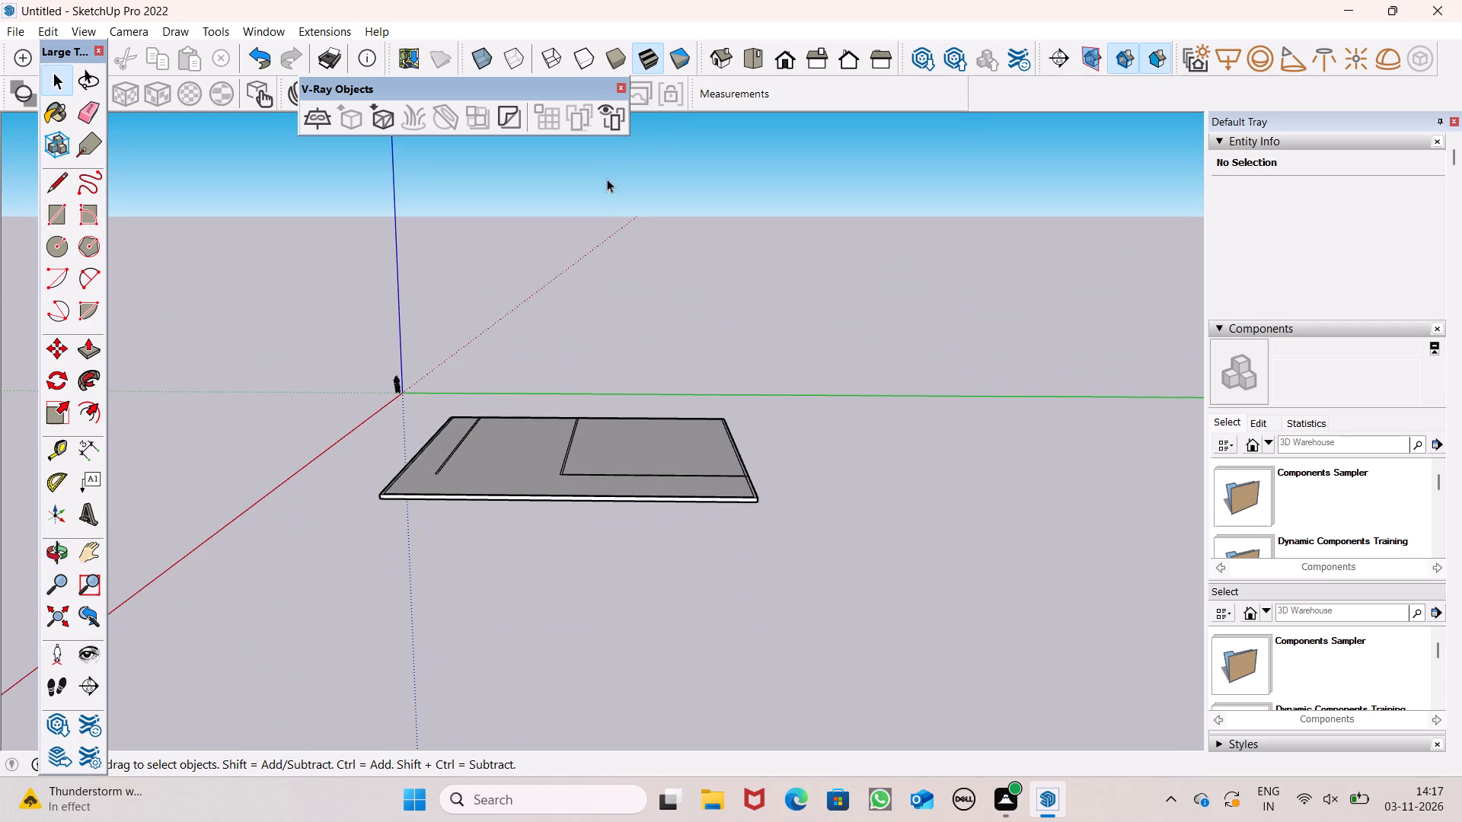
{"action": "scroll", "coordinate": [647, 354], "scroll_direction": "up", "scroll_amount": 8}
{"action": "scroll", "coordinate": [634, 425], "scroll_direction": "down", "scroll_amount": 5}
{"action": "scroll", "coordinate": [0, 821], "scroll_direction": "up", "scroll_amount": 1}
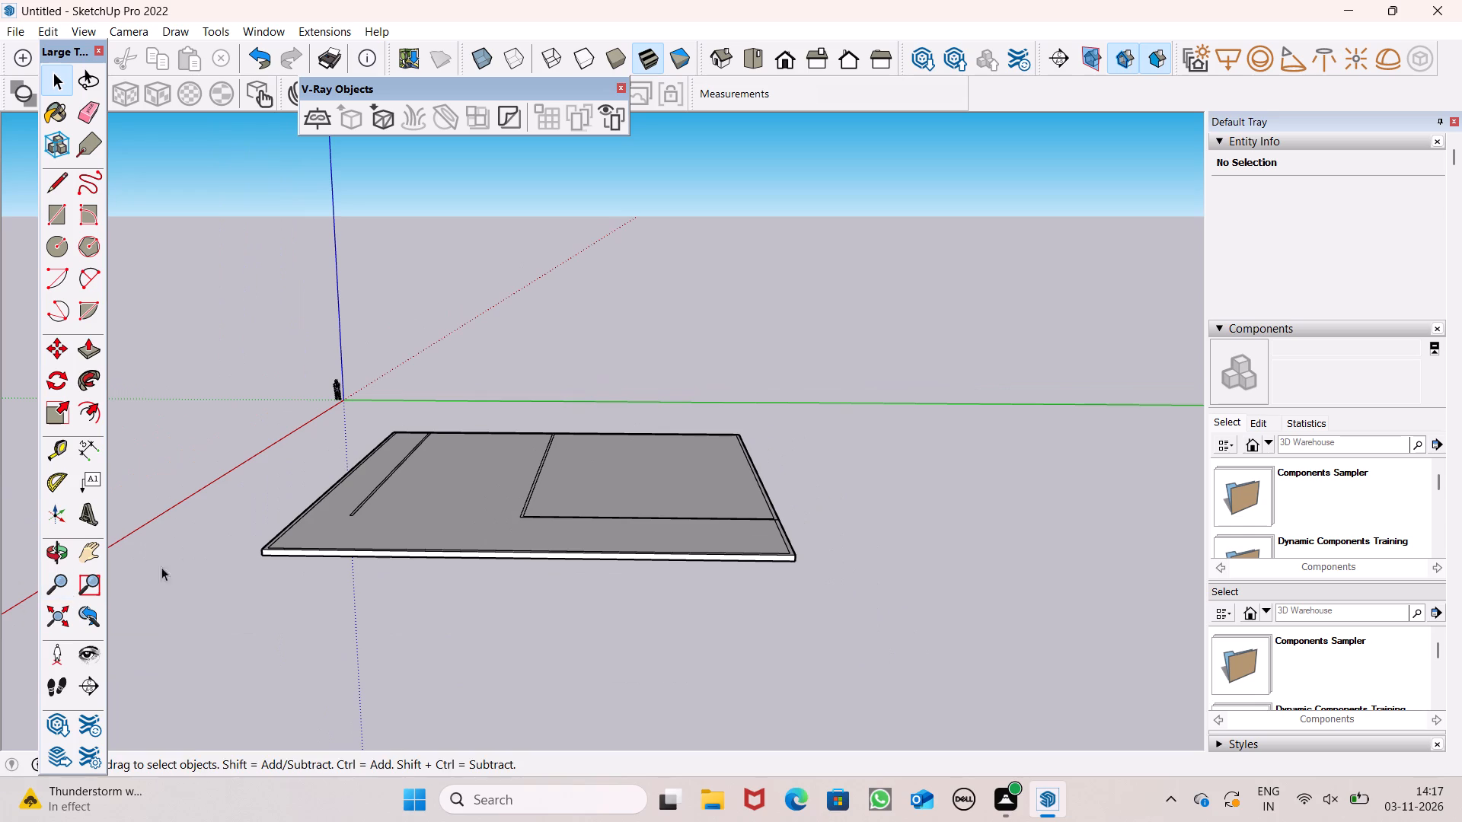
{"action": "scroll", "coordinate": [745, 463], "scroll_direction": "down", "scroll_amount": 3}
{"action": "middle_click_drag", "start_coordinate": [716, 457], "coordinate": [754, 644]}
{"action": "scroll", "coordinate": [753, 644], "scroll_direction": "up", "scroll_amount": 1}
{"action": "scroll", "coordinate": [682, 358], "scroll_direction": "down", "scroll_amount": 5}
{"action": "middle_click_drag", "start_coordinate": [698, 425], "coordinate": [707, 652]}
{"action": "scroll", "coordinate": [589, 316], "scroll_direction": "down", "scroll_amount": 4}
{"action": "middle_click_drag", "start_coordinate": [627, 393], "coordinate": [575, 567]}
{"action": "scroll", "coordinate": [602, 425], "scroll_direction": "up", "scroll_amount": 1}
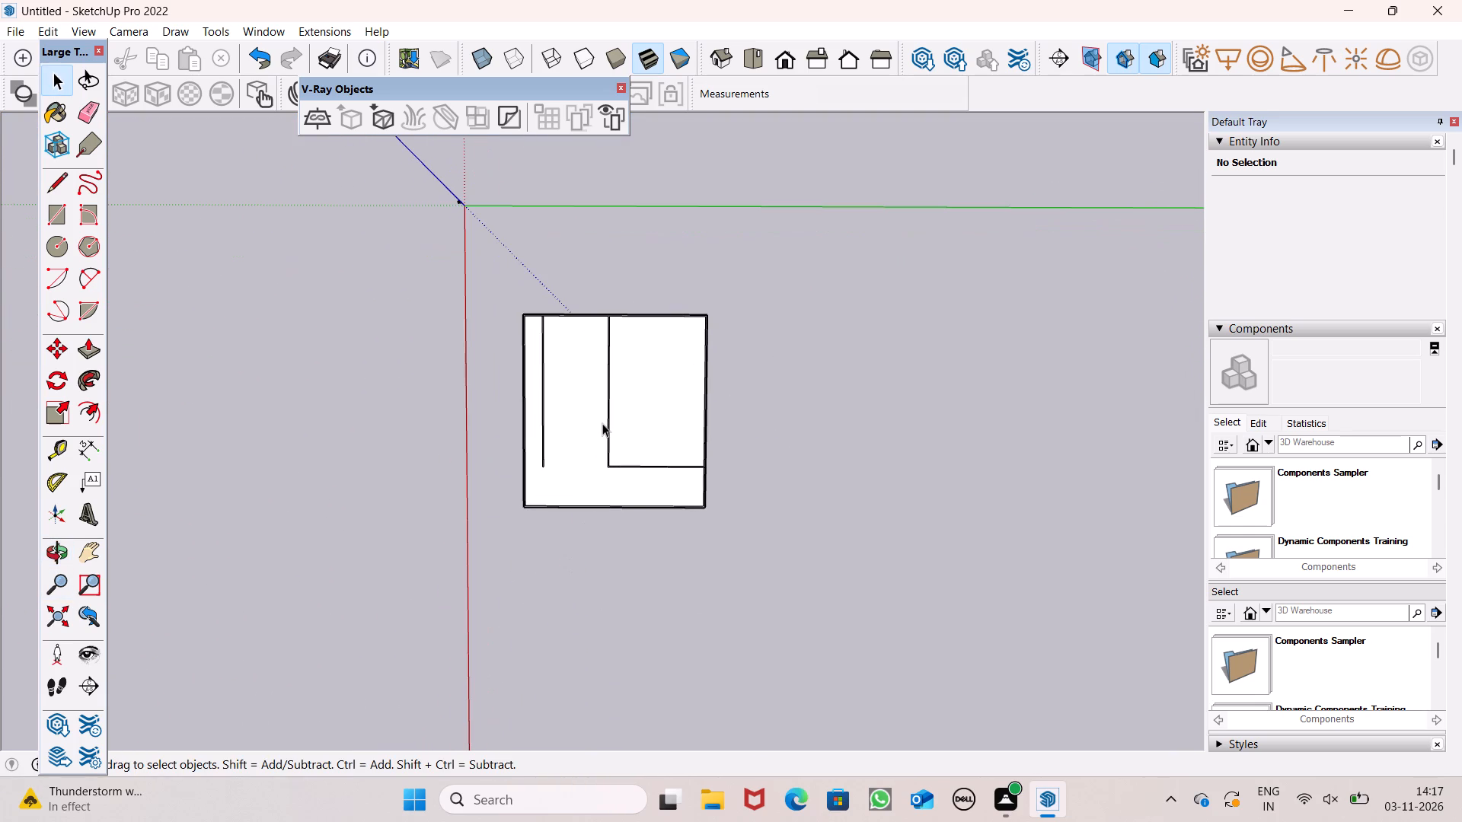
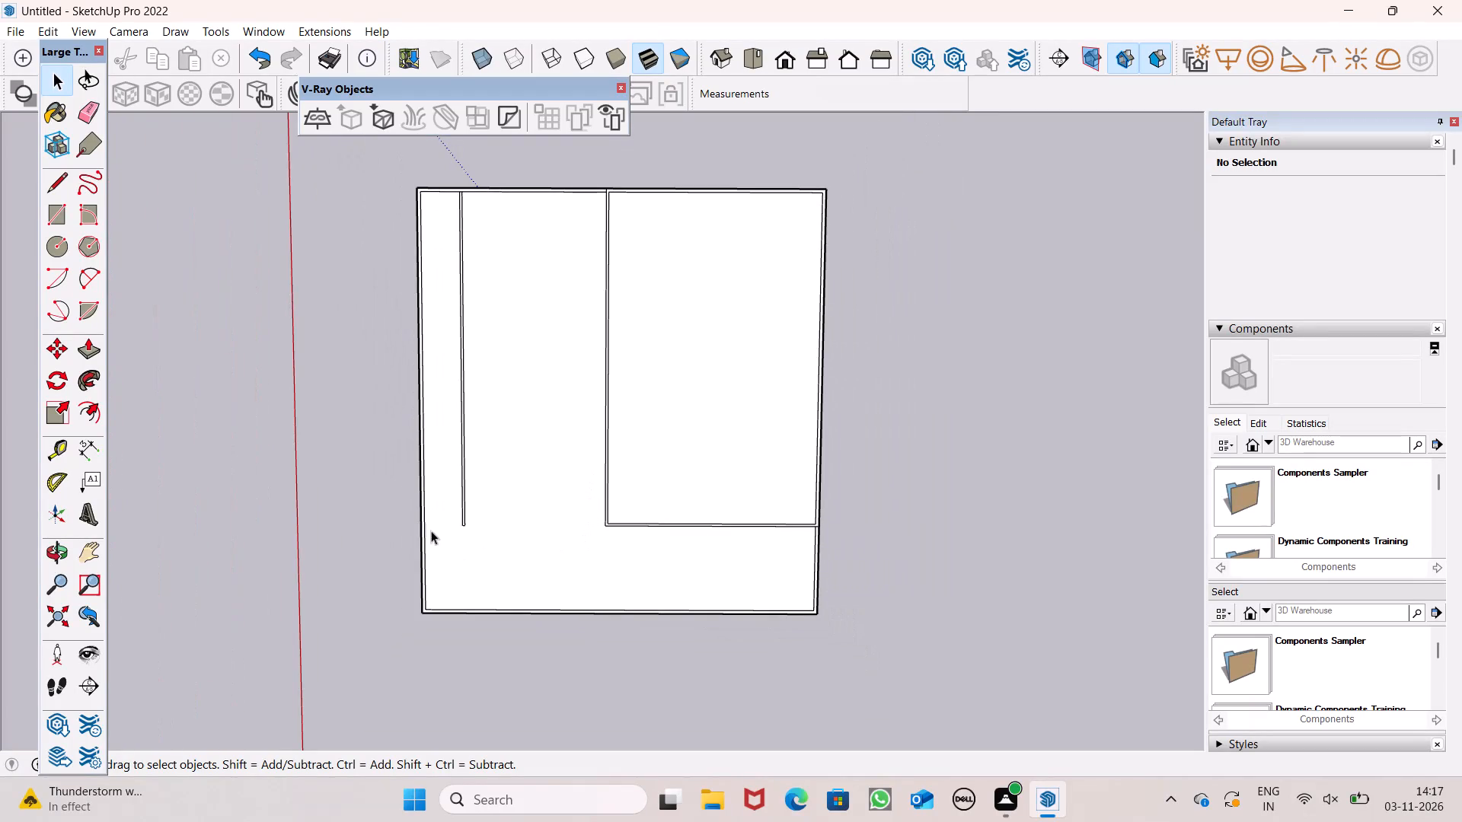
Push/Pull the wall outline around the large enclosed room on the slab up by 10'.
{"action": "left_click", "coordinate": [91, 348]}
{"action": "scroll", "coordinate": [704, 575], "scroll_direction": "up", "scroll_amount": 5}
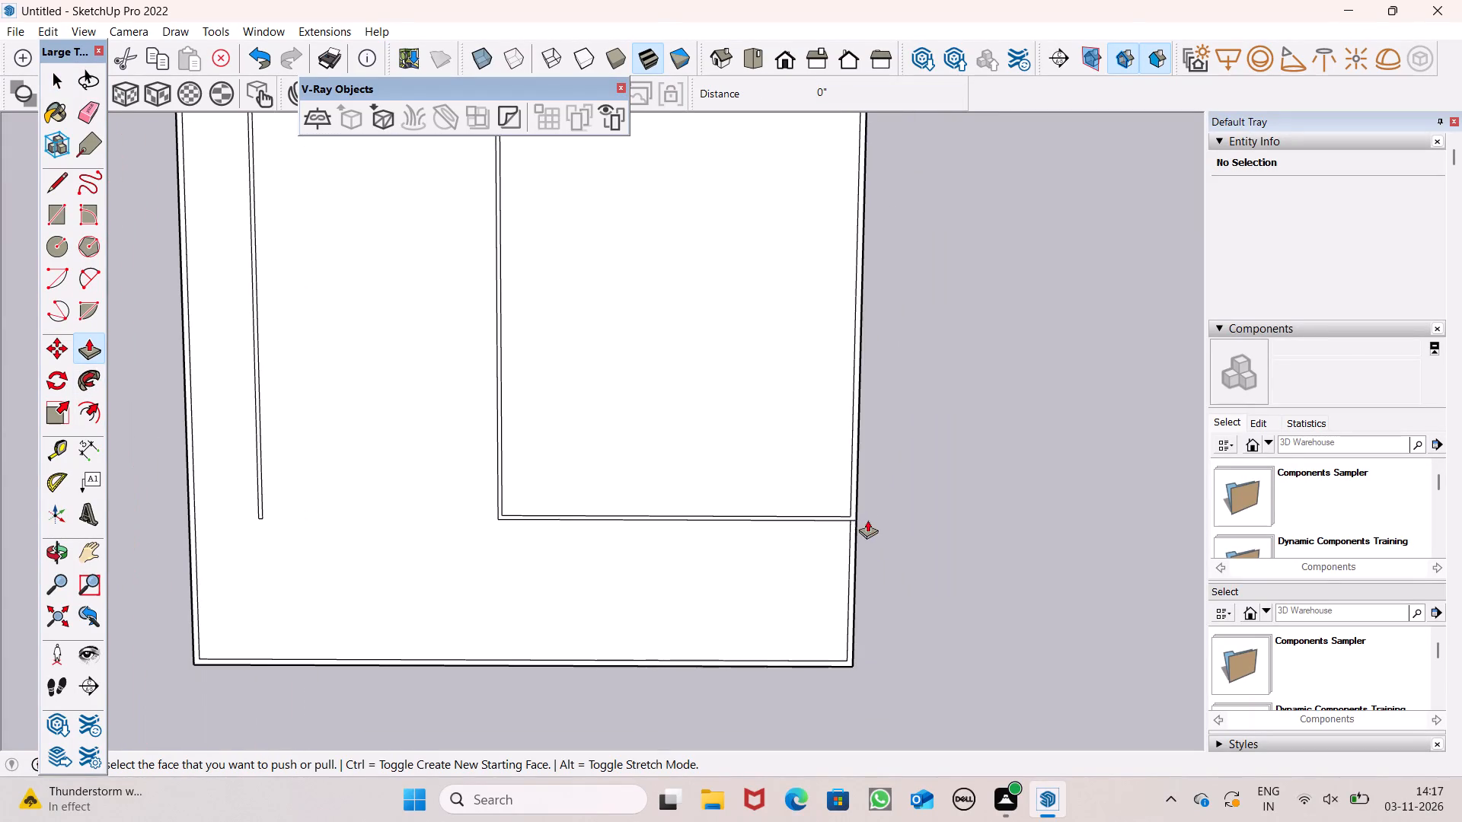
{"action": "left_click_drag", "start_coordinate": [852, 514], "coordinate": [848, 513]}
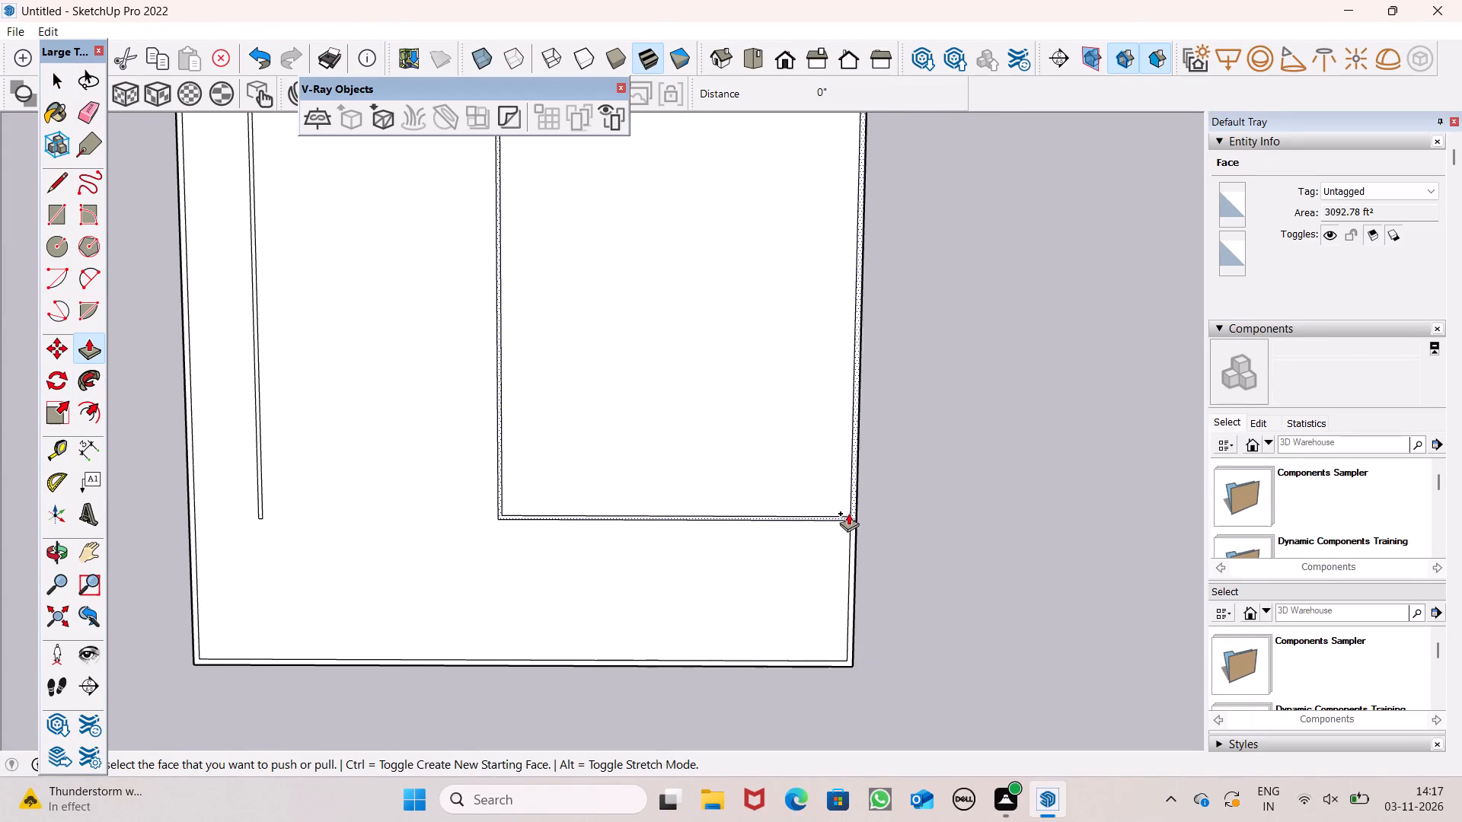
{"action": "left_click_drag", "start_coordinate": [848, 513], "coordinate": [915, 536]}
{"action": "type", "text": "10'"}
{"action": "key", "text": "Return"}
{"action": "scroll", "coordinate": [915, 536], "scroll_direction": "down", "scroll_amount": 2}
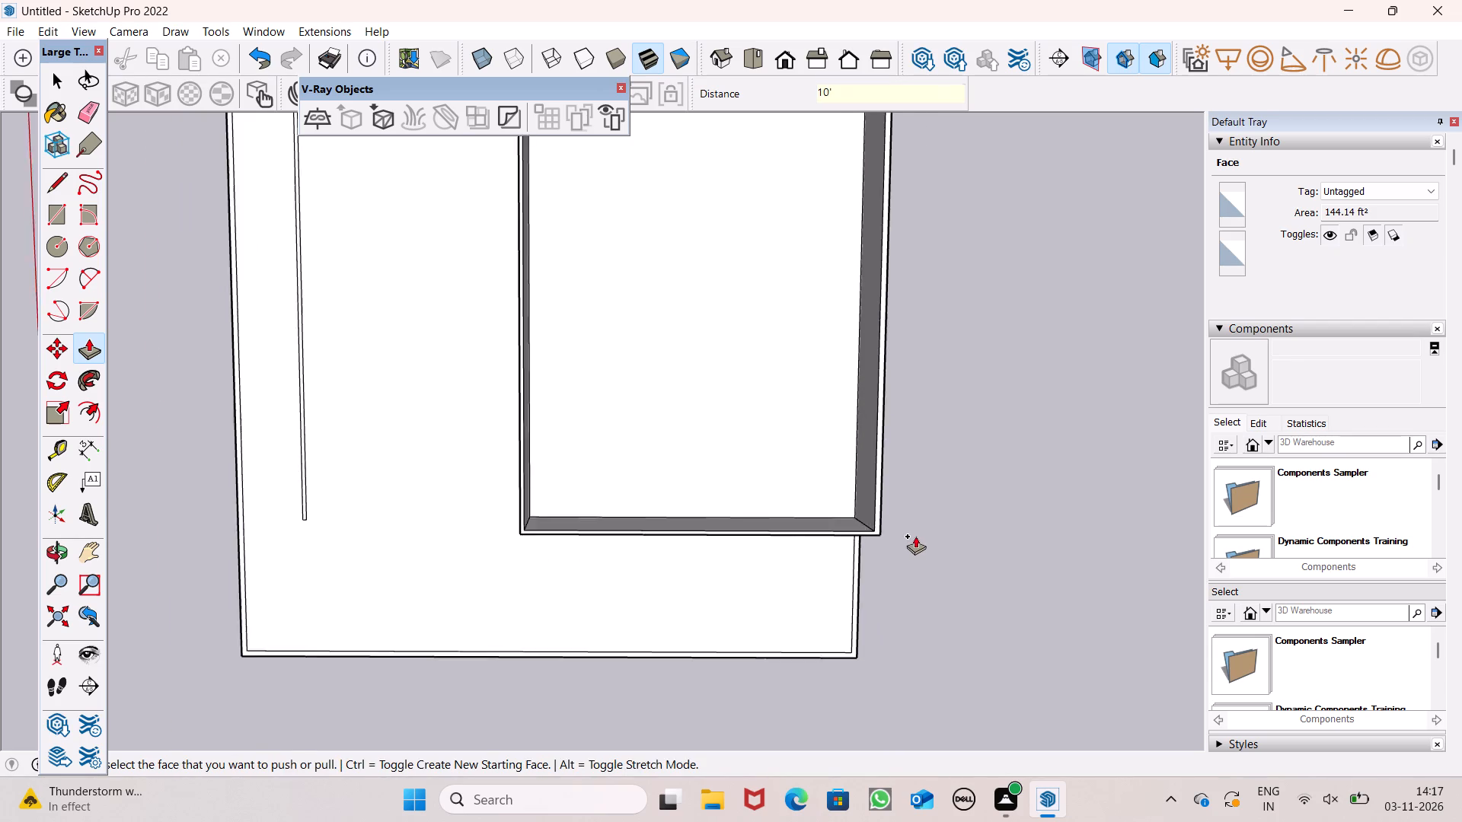
{"action": "scroll", "coordinate": [915, 536], "scroll_direction": "down", "scroll_amount": 1}
Measure the raised wall's height at its front corner with the Dimension tool, without placing a dimension.
{"action": "middle_click_drag", "start_coordinate": [930, 616], "coordinate": [865, 82]}
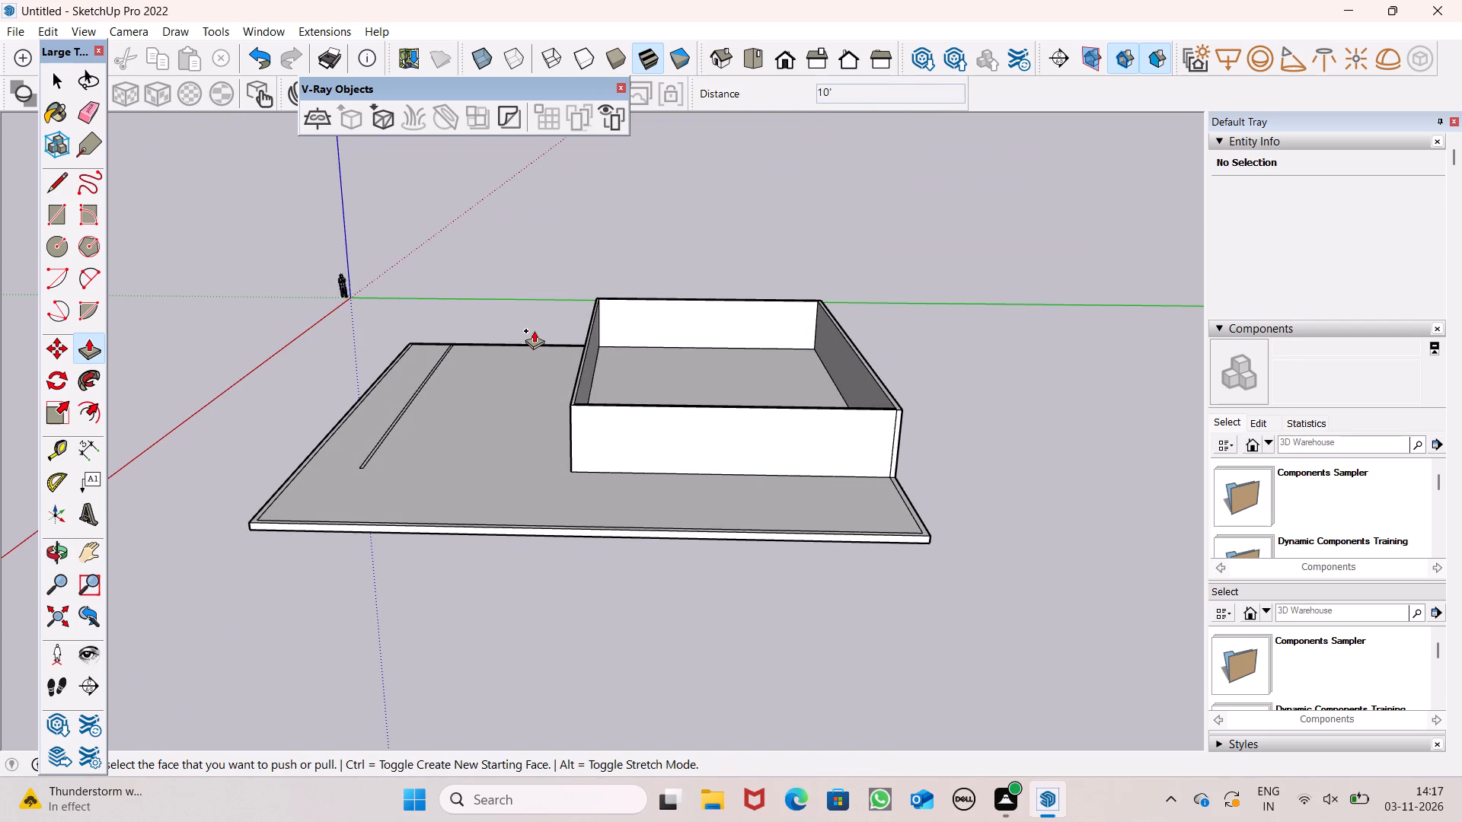
{"action": "left_click", "coordinate": [101, 446]}
{"action": "scroll", "coordinate": [608, 349], "scroll_direction": "up", "scroll_amount": 6}
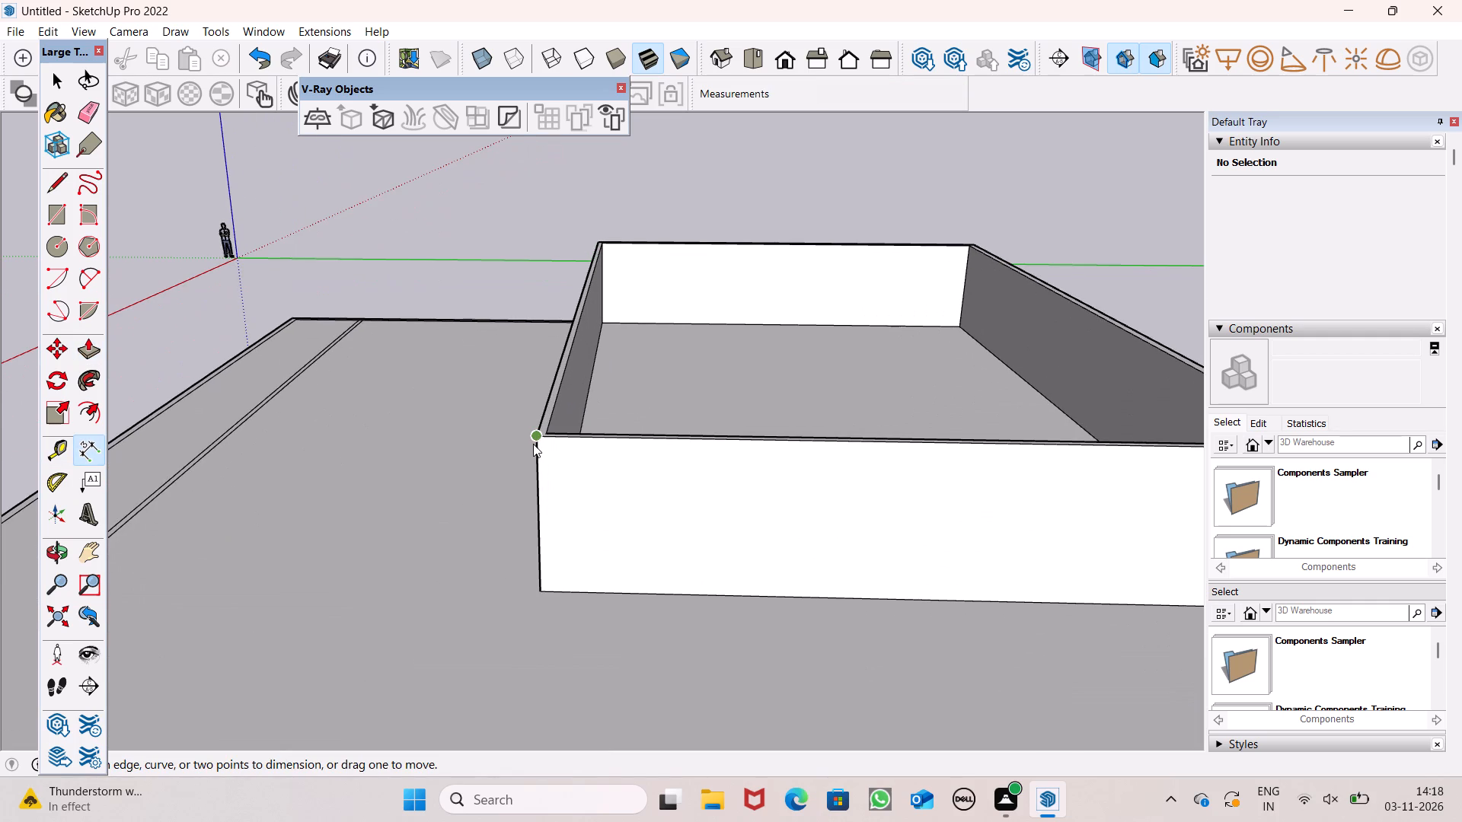
{"action": "left_click", "coordinate": [533, 444]}
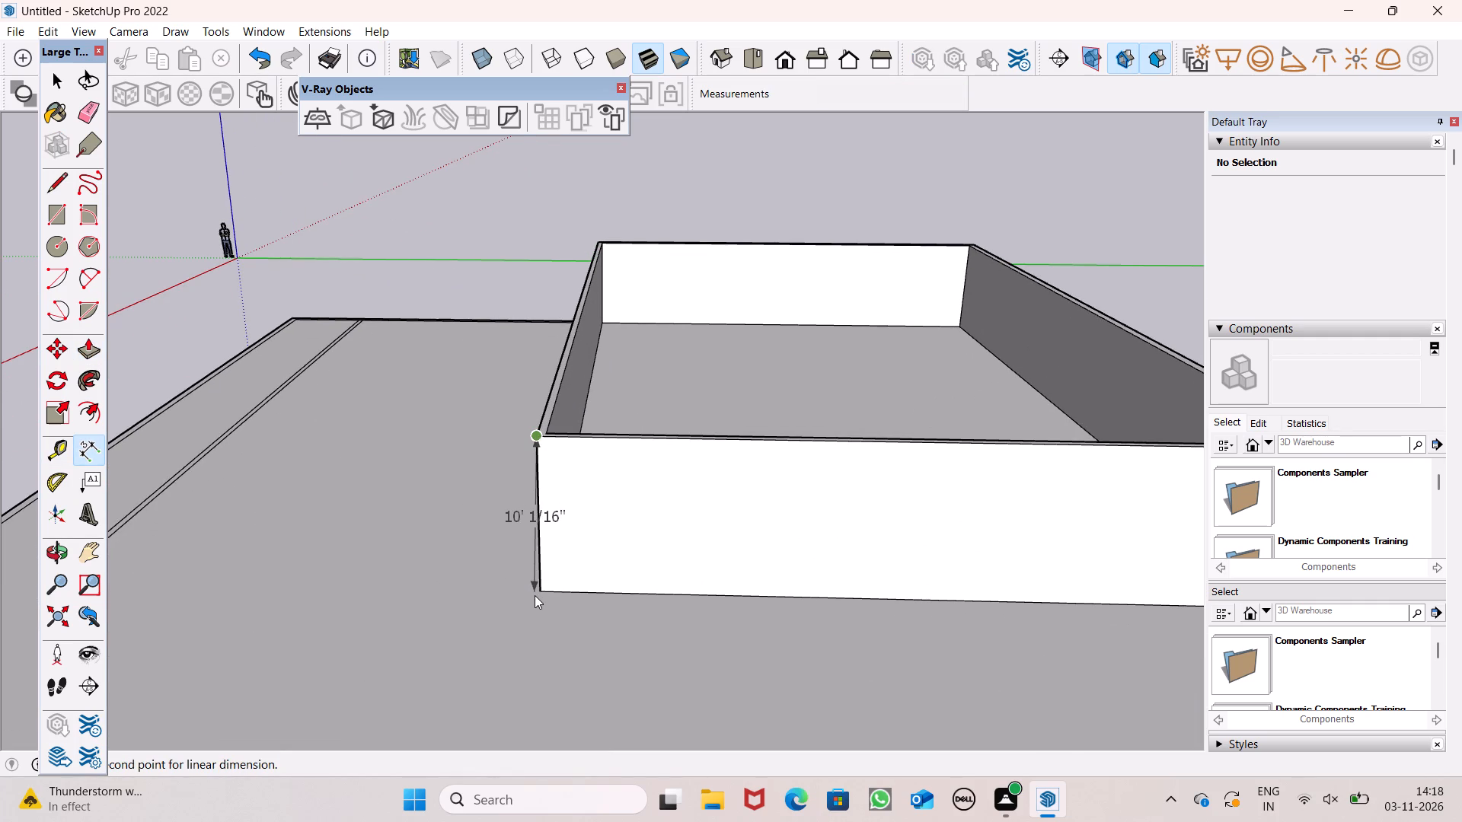
{"action": "key", "text": "space"}
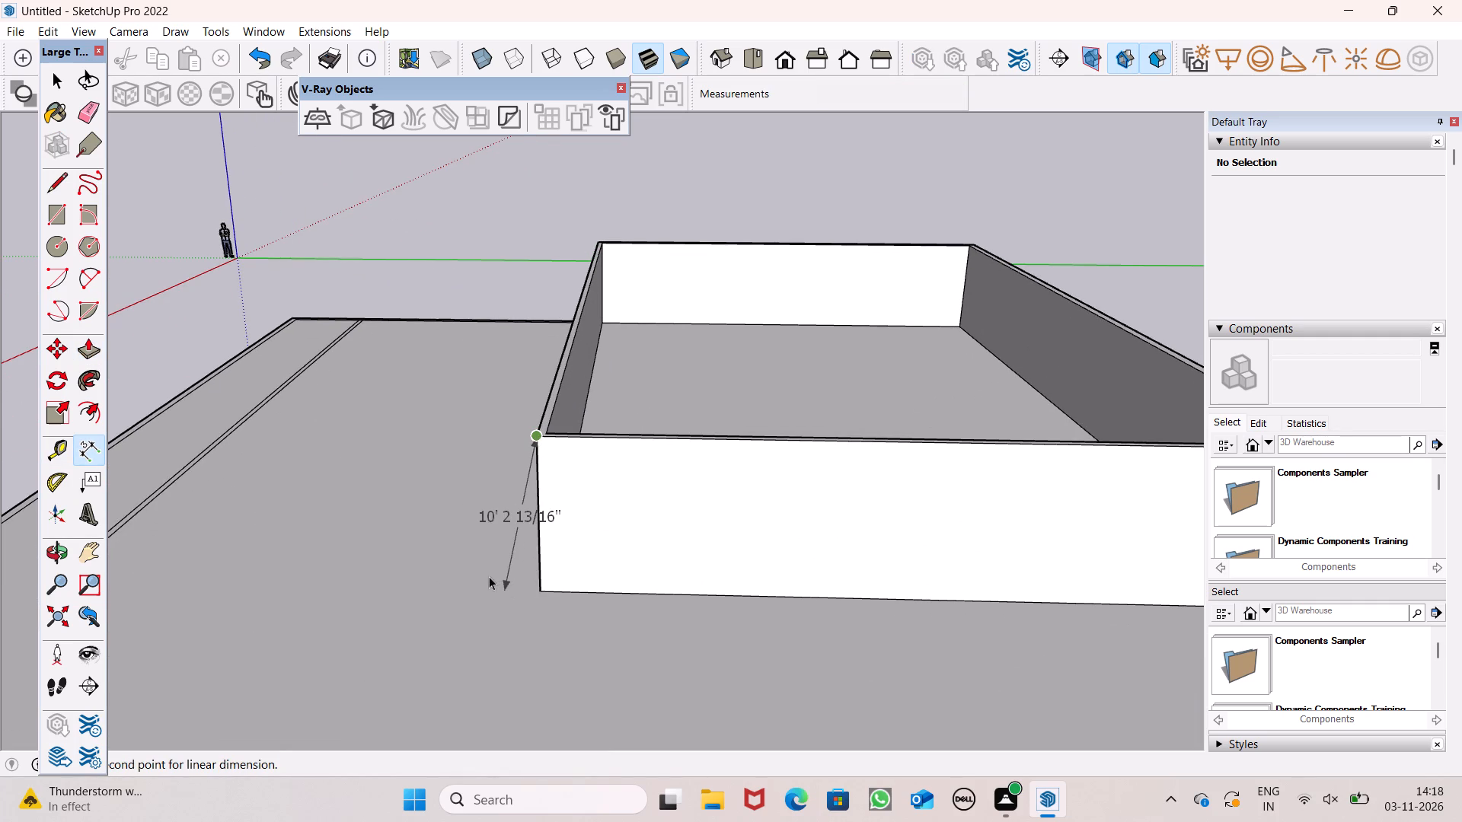
Examine the raised room walls and the remaining flat wall outlines from low and high angles.
{"action": "scroll", "coordinate": [721, 491], "scroll_direction": "down", "scroll_amount": 7}
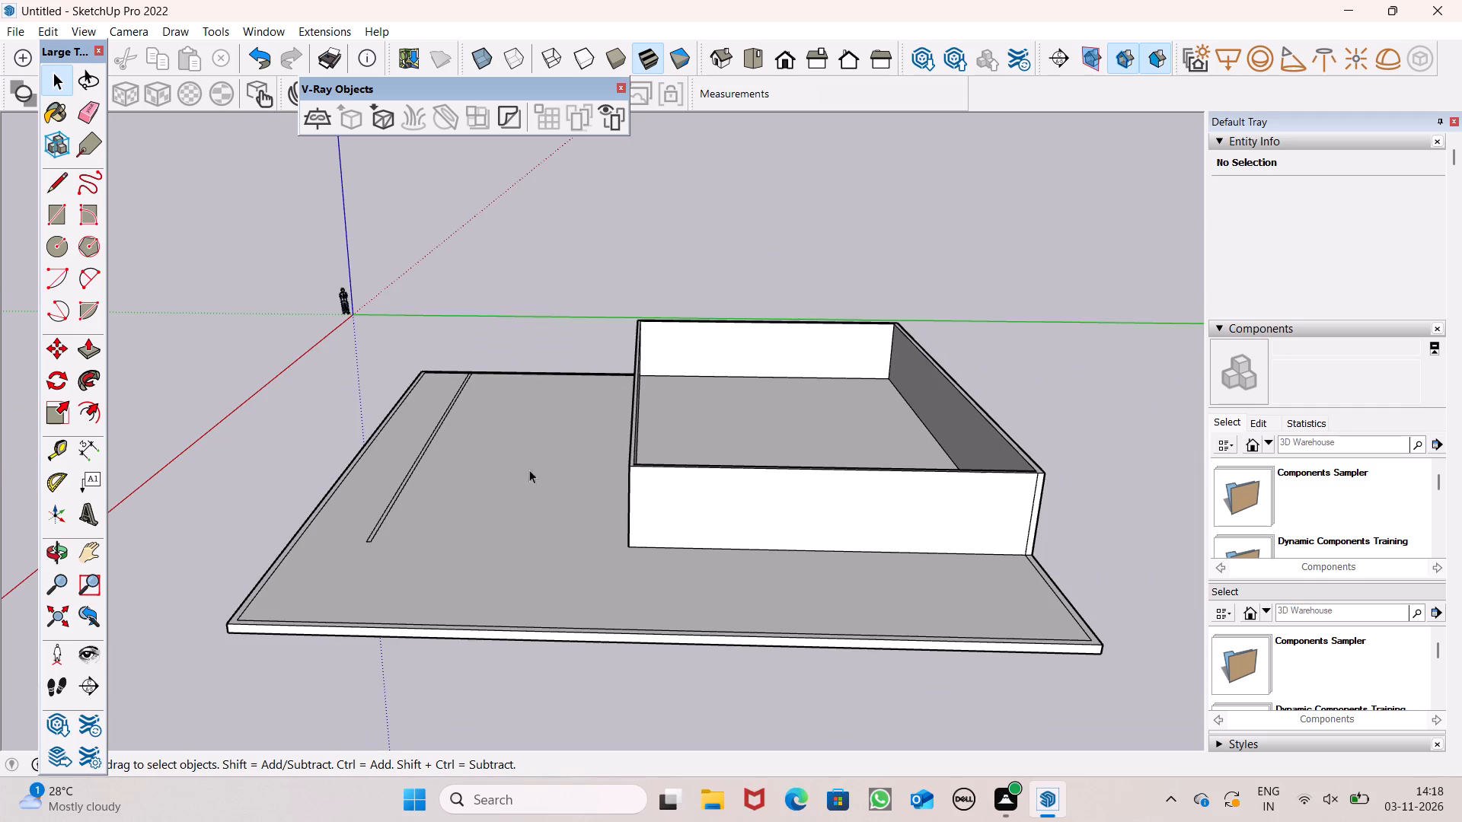
{"action": "scroll", "coordinate": [476, 436], "scroll_direction": "down", "scroll_amount": 2}
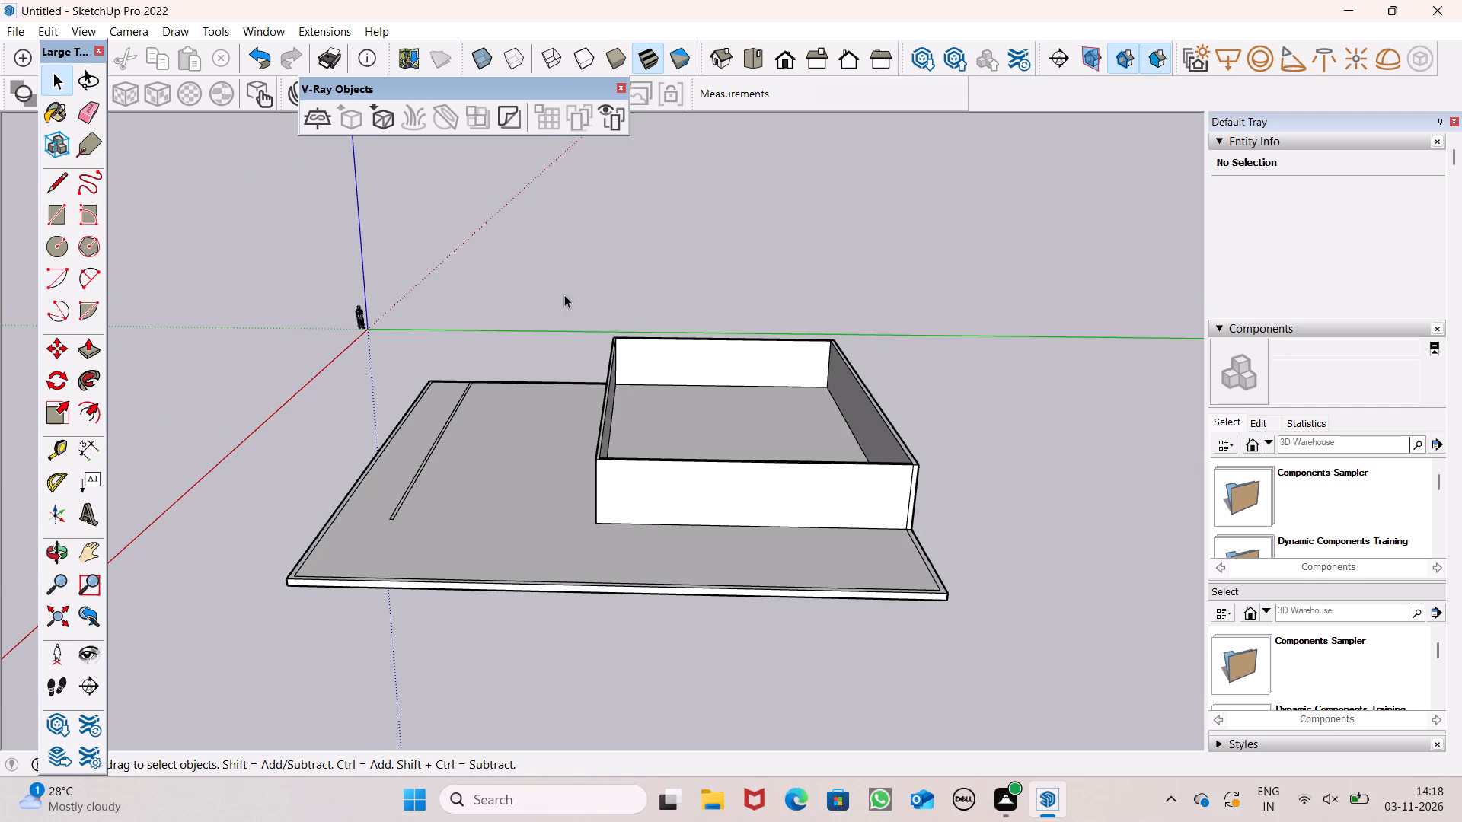
{"action": "scroll", "coordinate": [584, 365], "scroll_direction": "down", "scroll_amount": 2}
{"action": "middle_click_drag", "start_coordinate": [588, 388], "coordinate": [626, 457]}
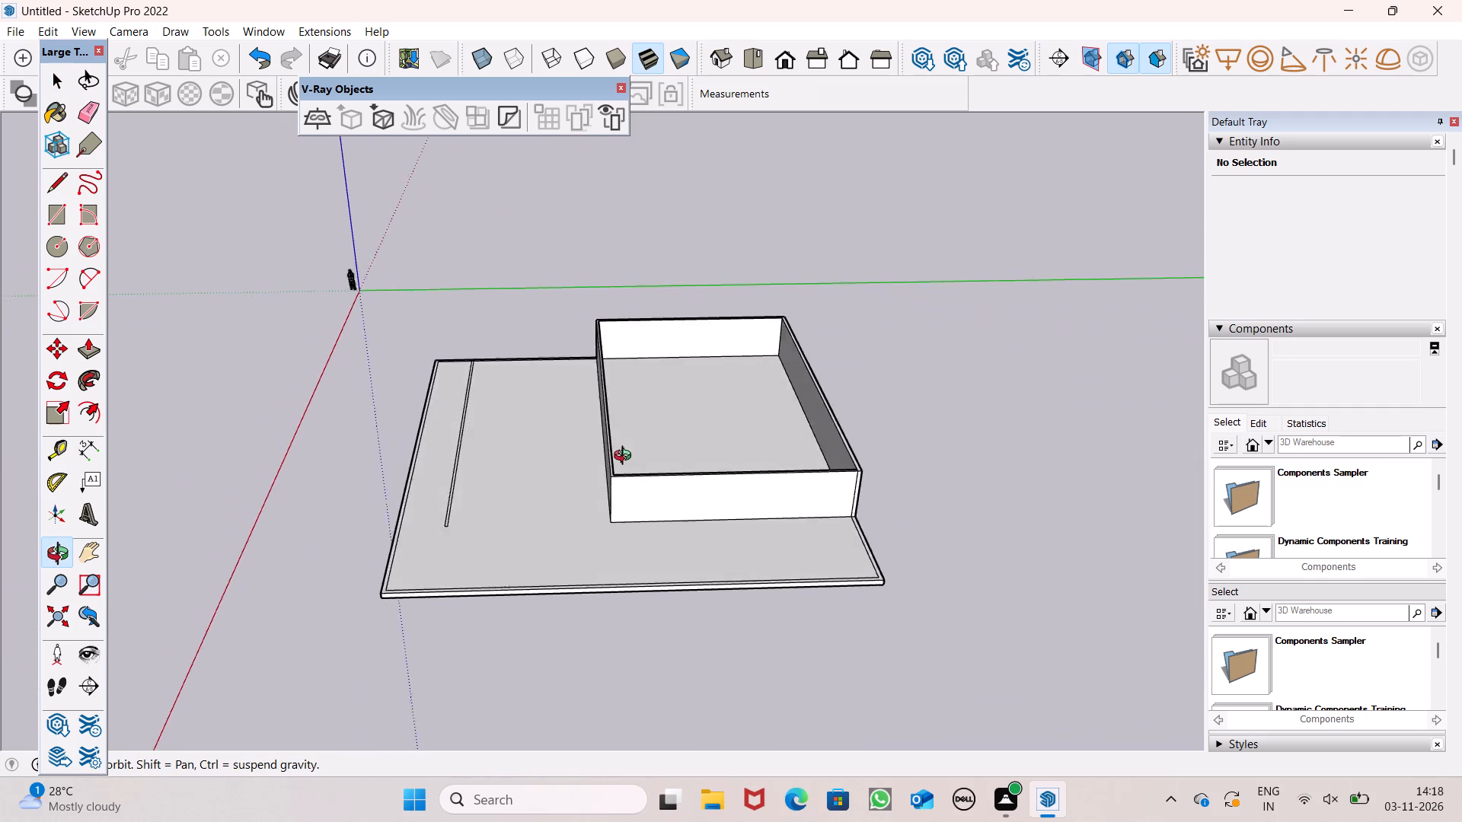
{"action": "middle_click_drag", "start_coordinate": [626, 457], "coordinate": [653, 336]}
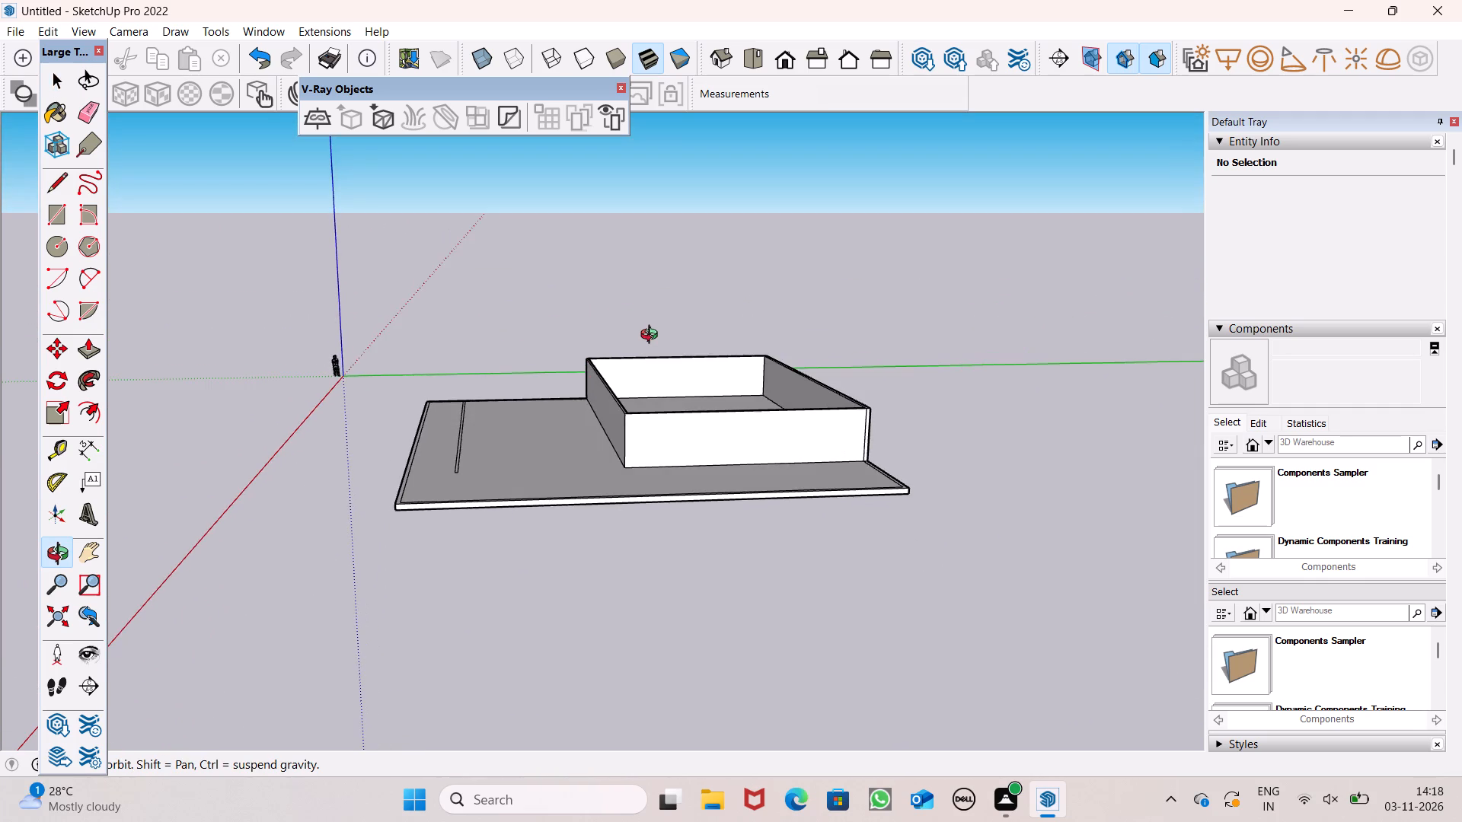
{"action": "middle_click_drag", "start_coordinate": [653, 336], "coordinate": [614, 445]}
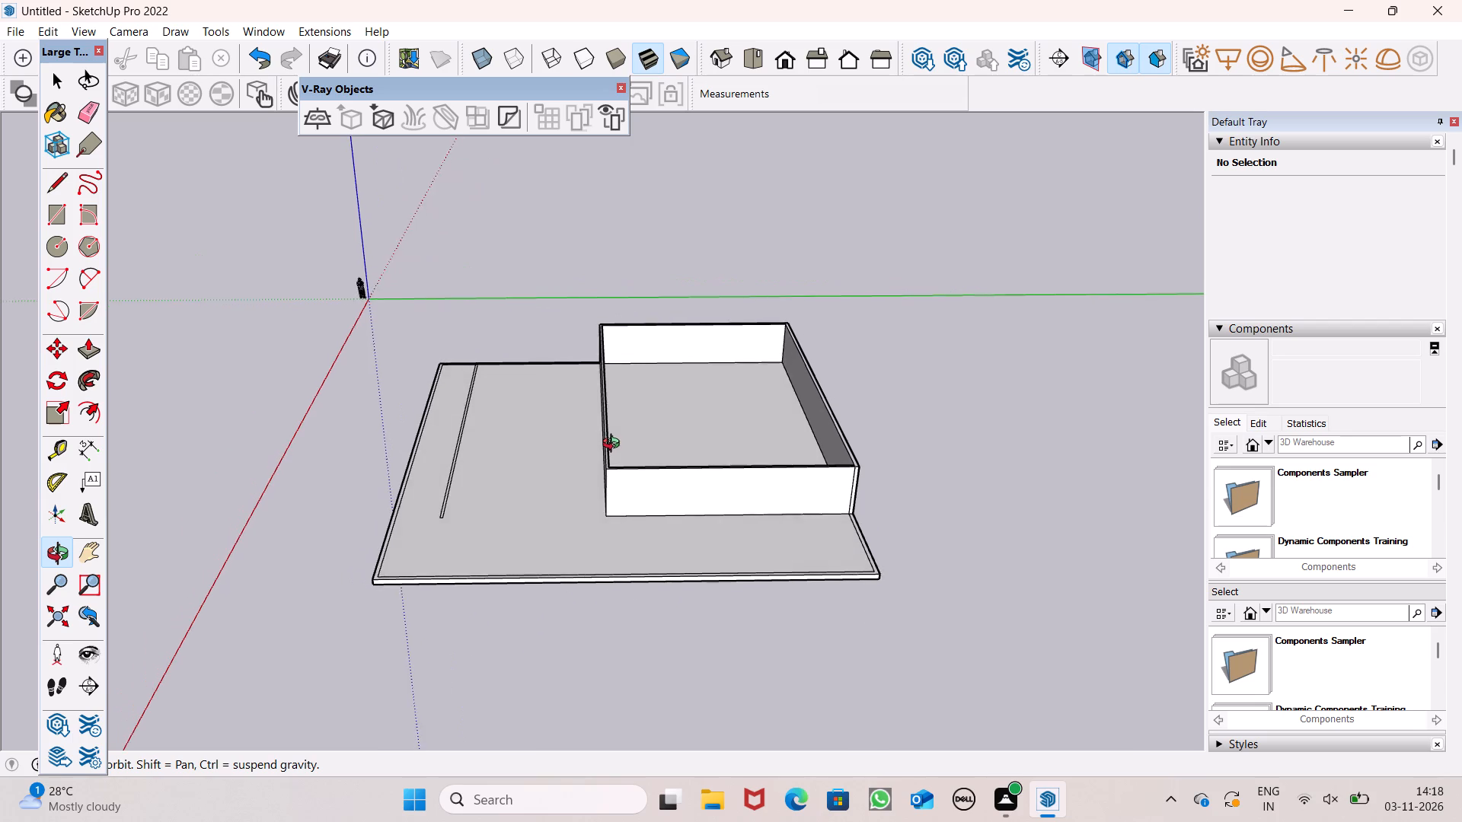
{"action": "middle_click_drag", "start_coordinate": [614, 445], "coordinate": [602, 491]}
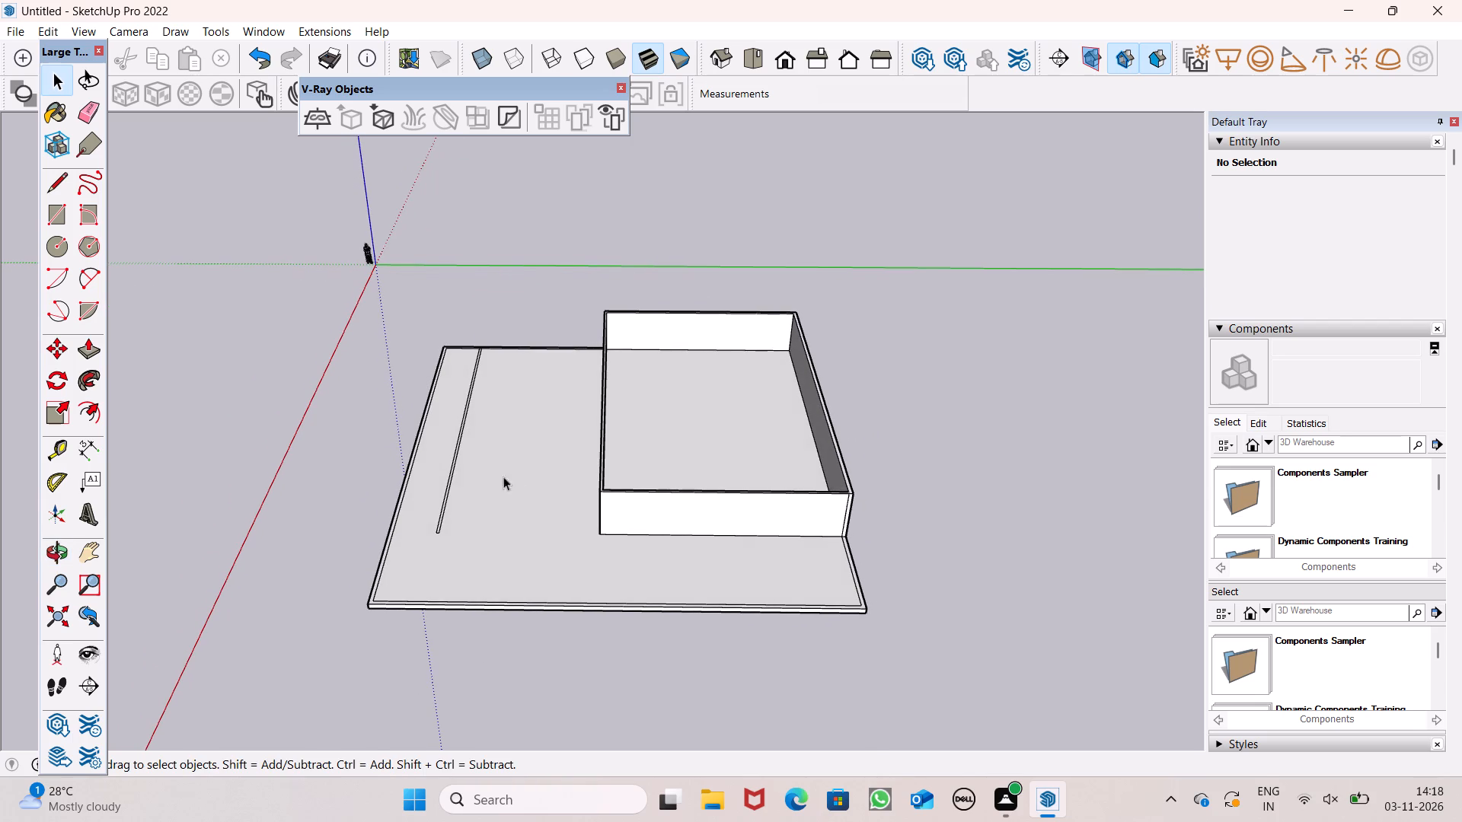
{"action": "scroll", "coordinate": [441, 375], "scroll_direction": "up", "scroll_amount": 8}
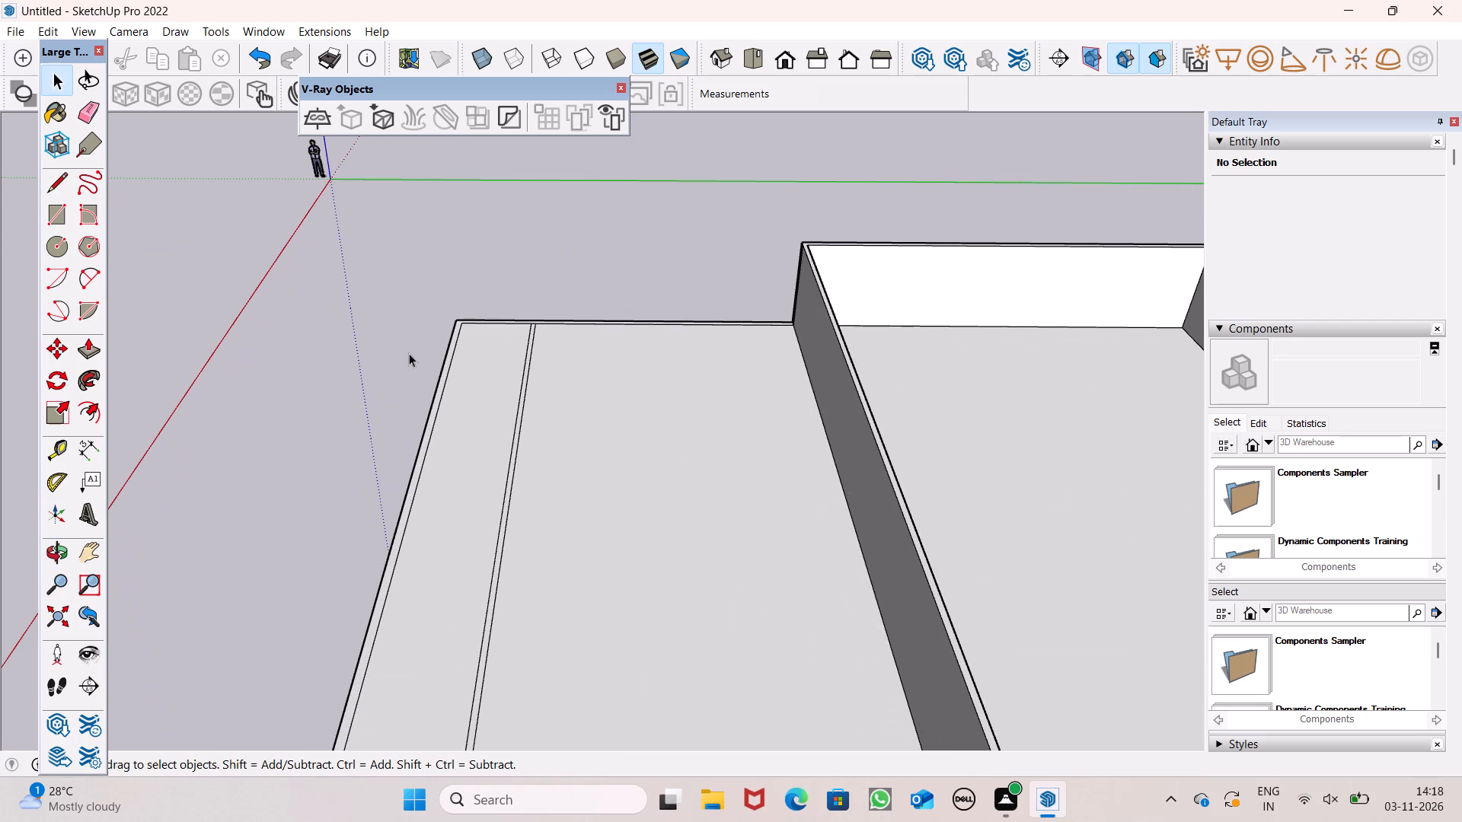
{"action": "scroll", "coordinate": [638, 337], "scroll_direction": "down", "scroll_amount": 5}
{"action": "scroll", "coordinate": [743, 284], "scroll_direction": "down", "scroll_amount": 4}
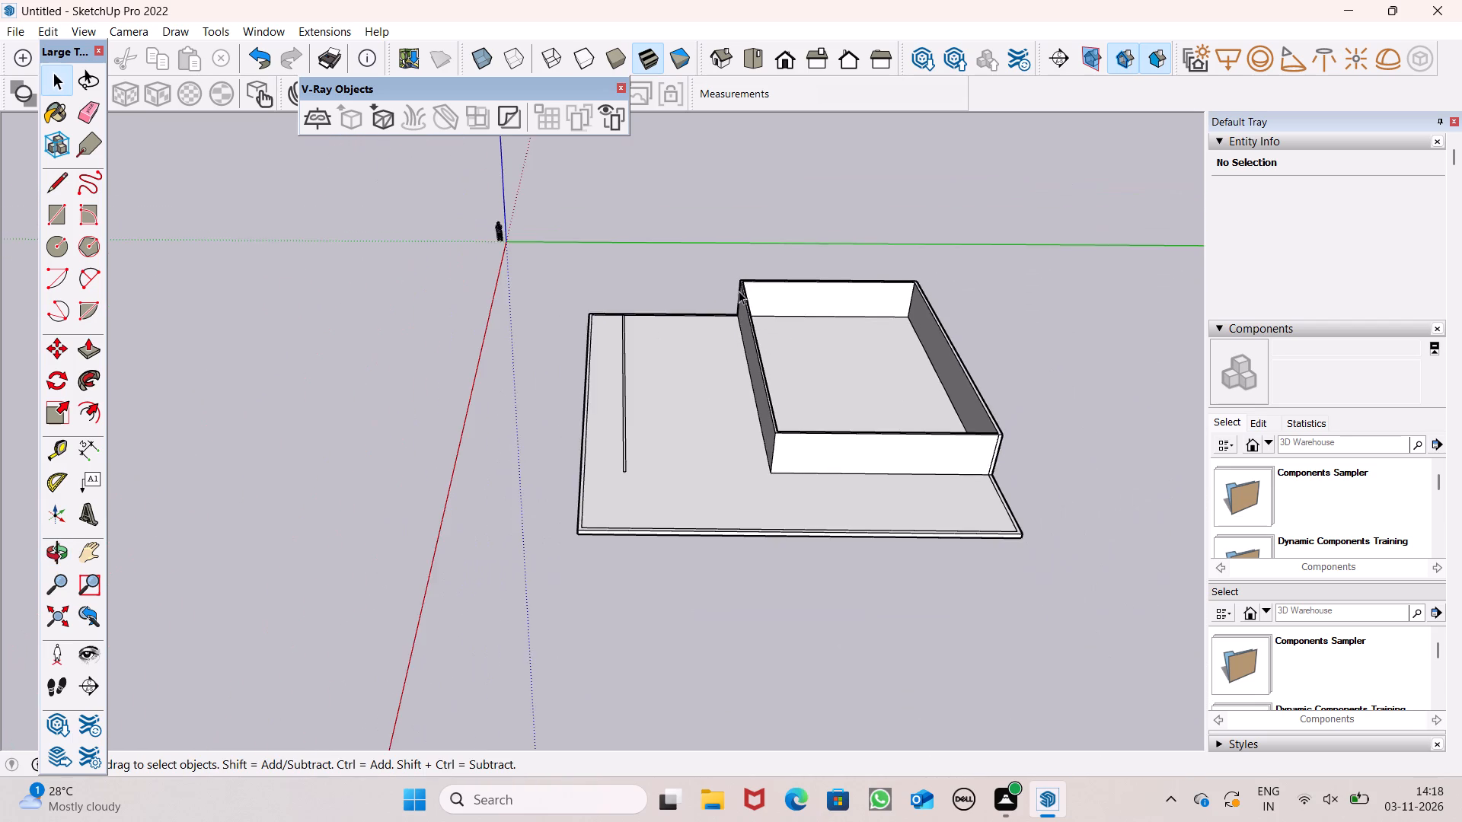
{"action": "middle_click_drag", "start_coordinate": [746, 307], "coordinate": [752, 529]}
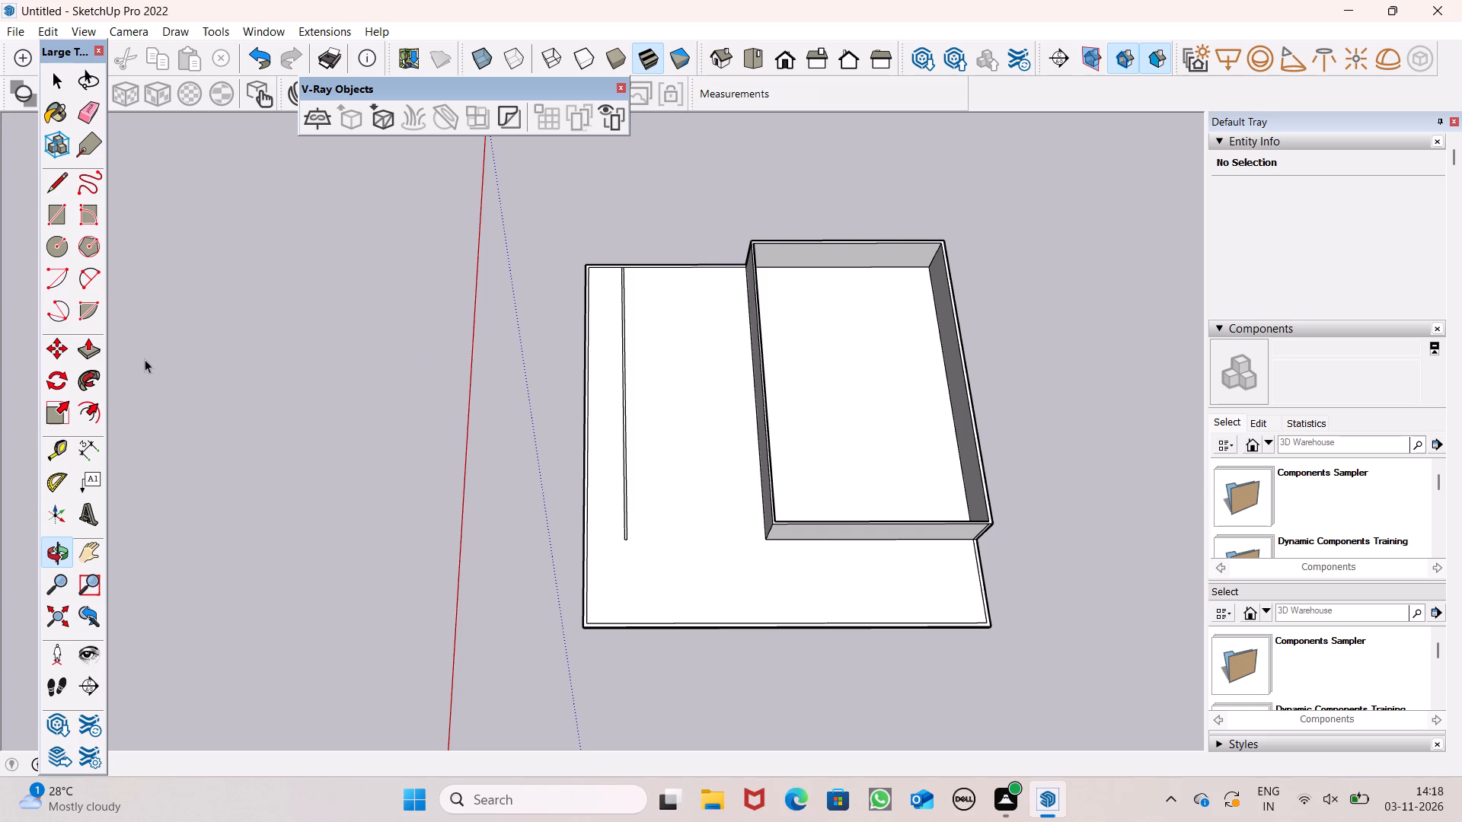
{"action": "left_click_drag", "start_coordinate": [136, 407], "coordinate": [107, 459]}
{"action": "left_click_drag", "start_coordinate": [107, 471], "coordinate": [53, 518]}
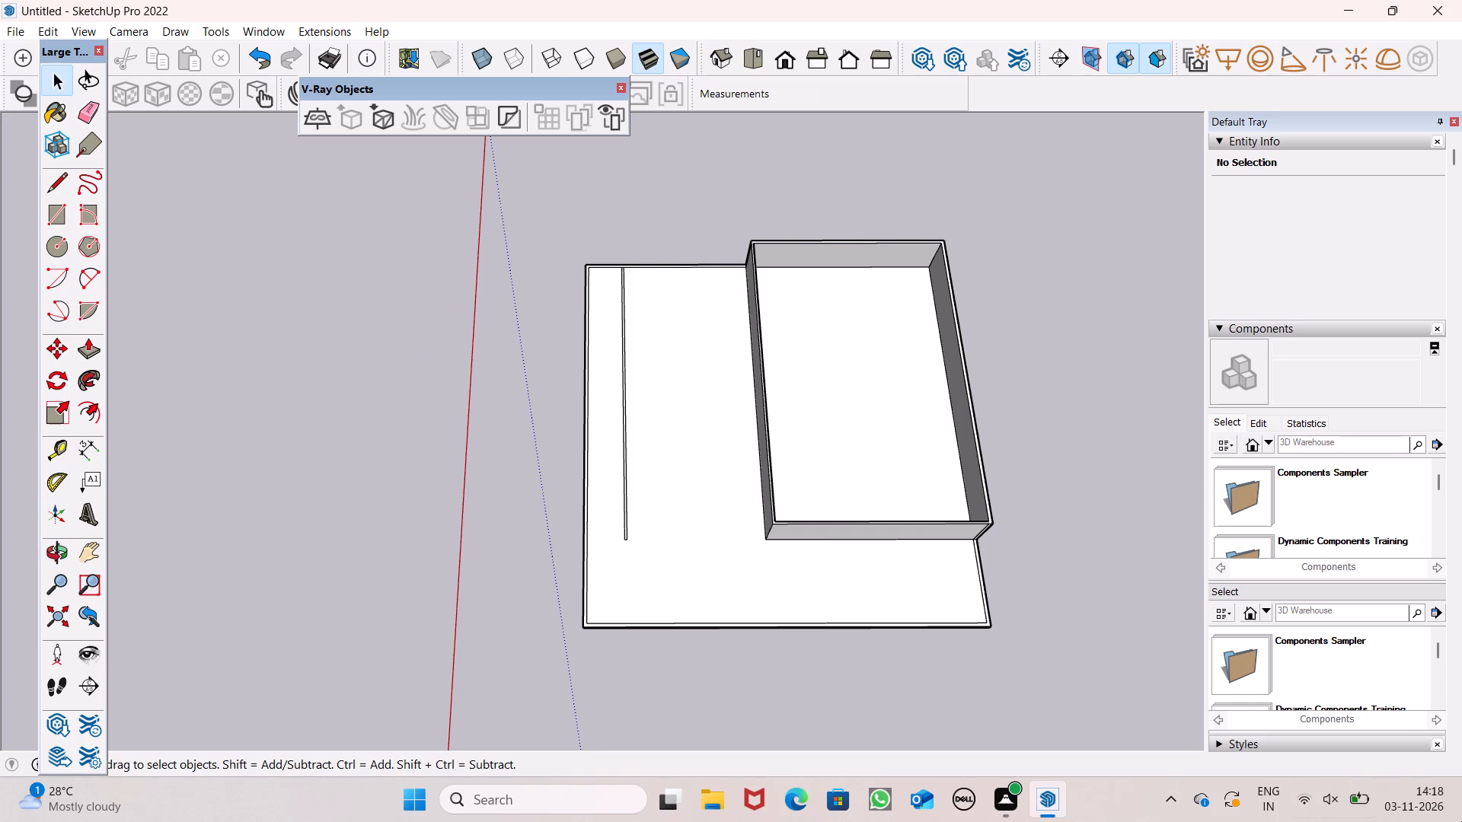
Place a guide about 8' 8" from the long interior wall strip toward the raised room, and a second guide 6" beyond it.
{"action": "left_click", "coordinate": [51, 454]}
{"action": "scroll", "coordinate": [634, 292], "scroll_direction": "up", "scroll_amount": 3}
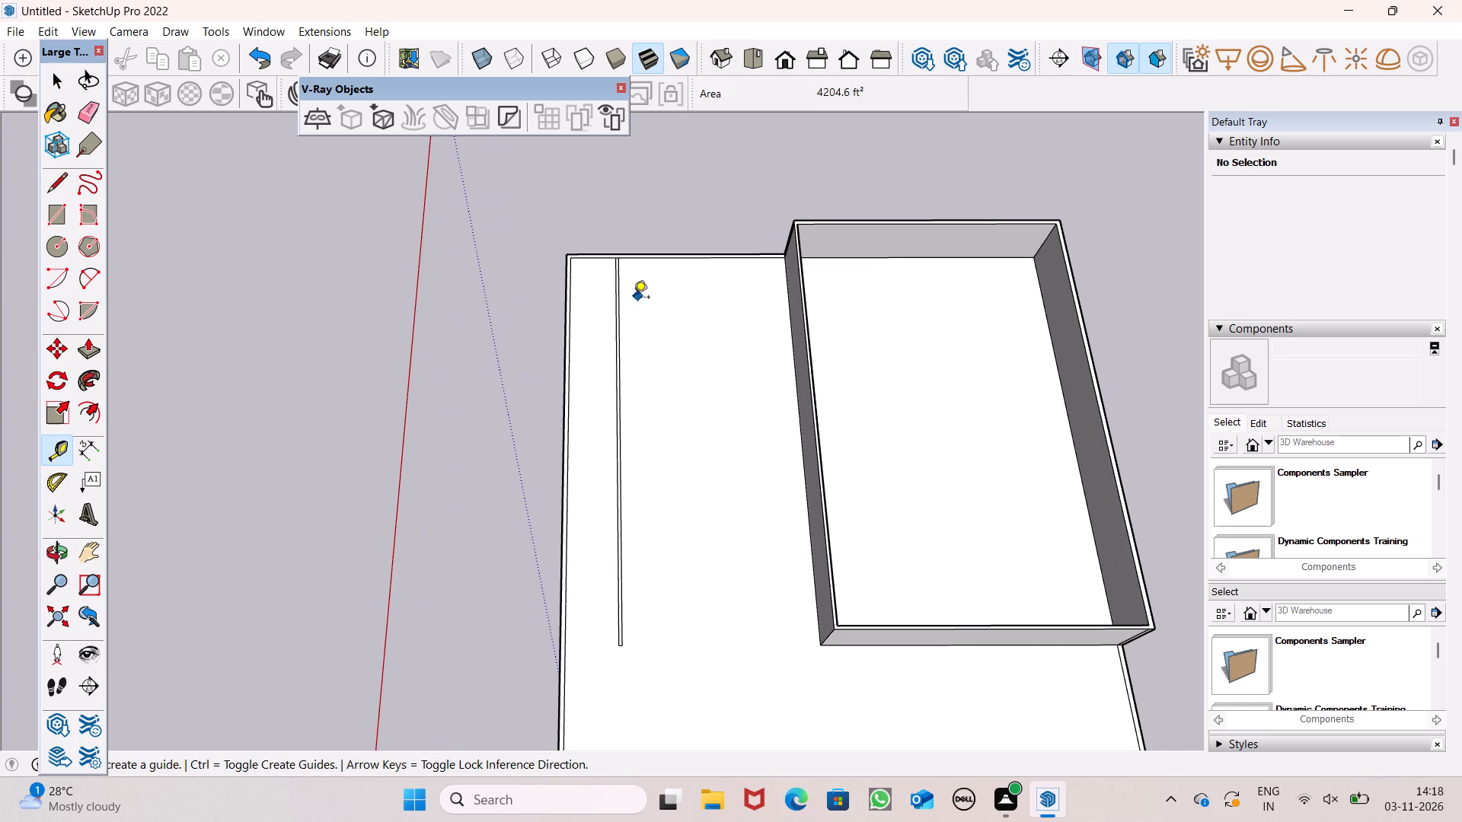
{"action": "scroll", "coordinate": [592, 398], "scroll_direction": "up", "scroll_amount": 3}
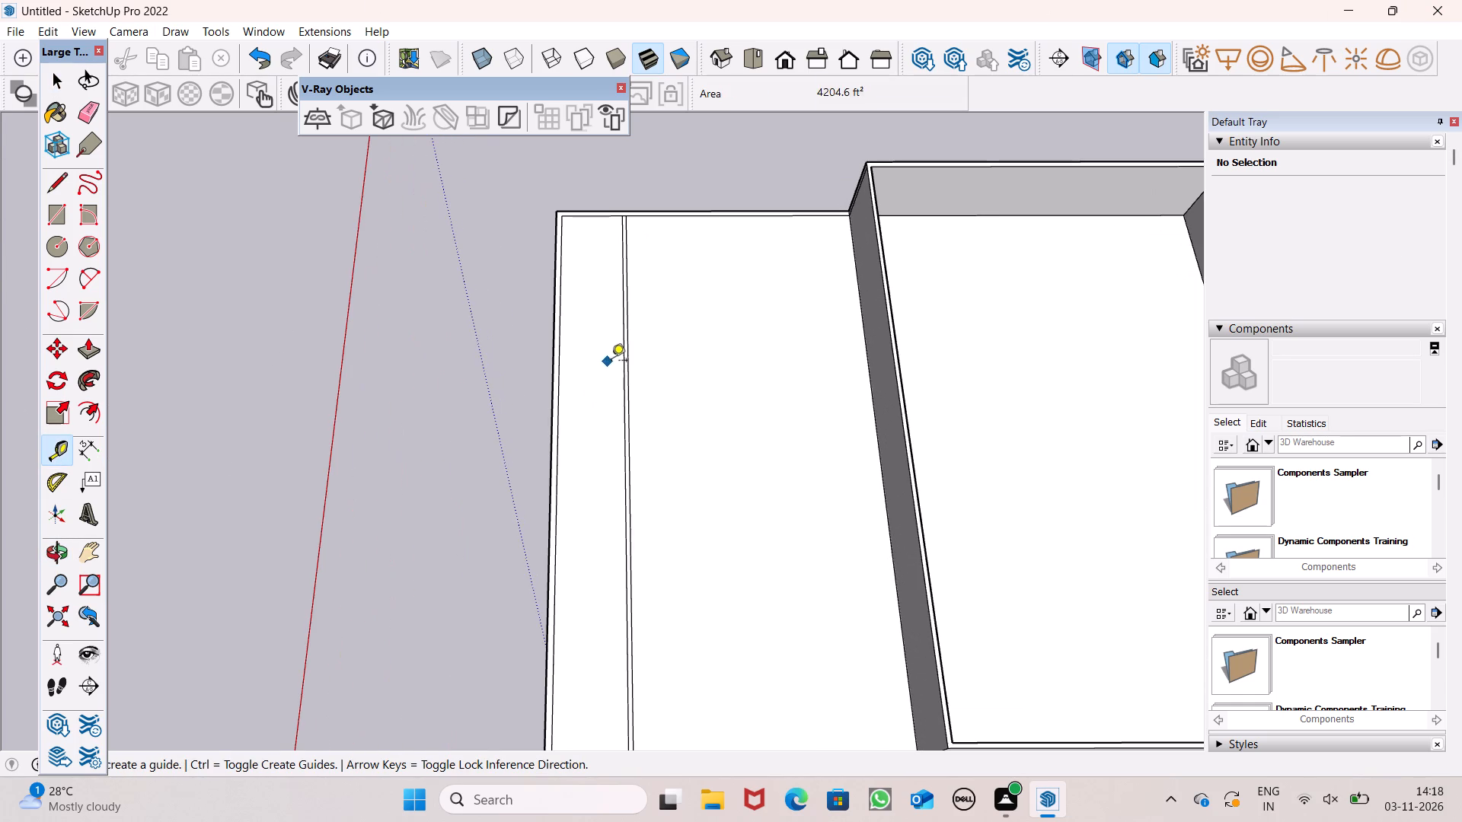
{"action": "left_click", "coordinate": [630, 369]}
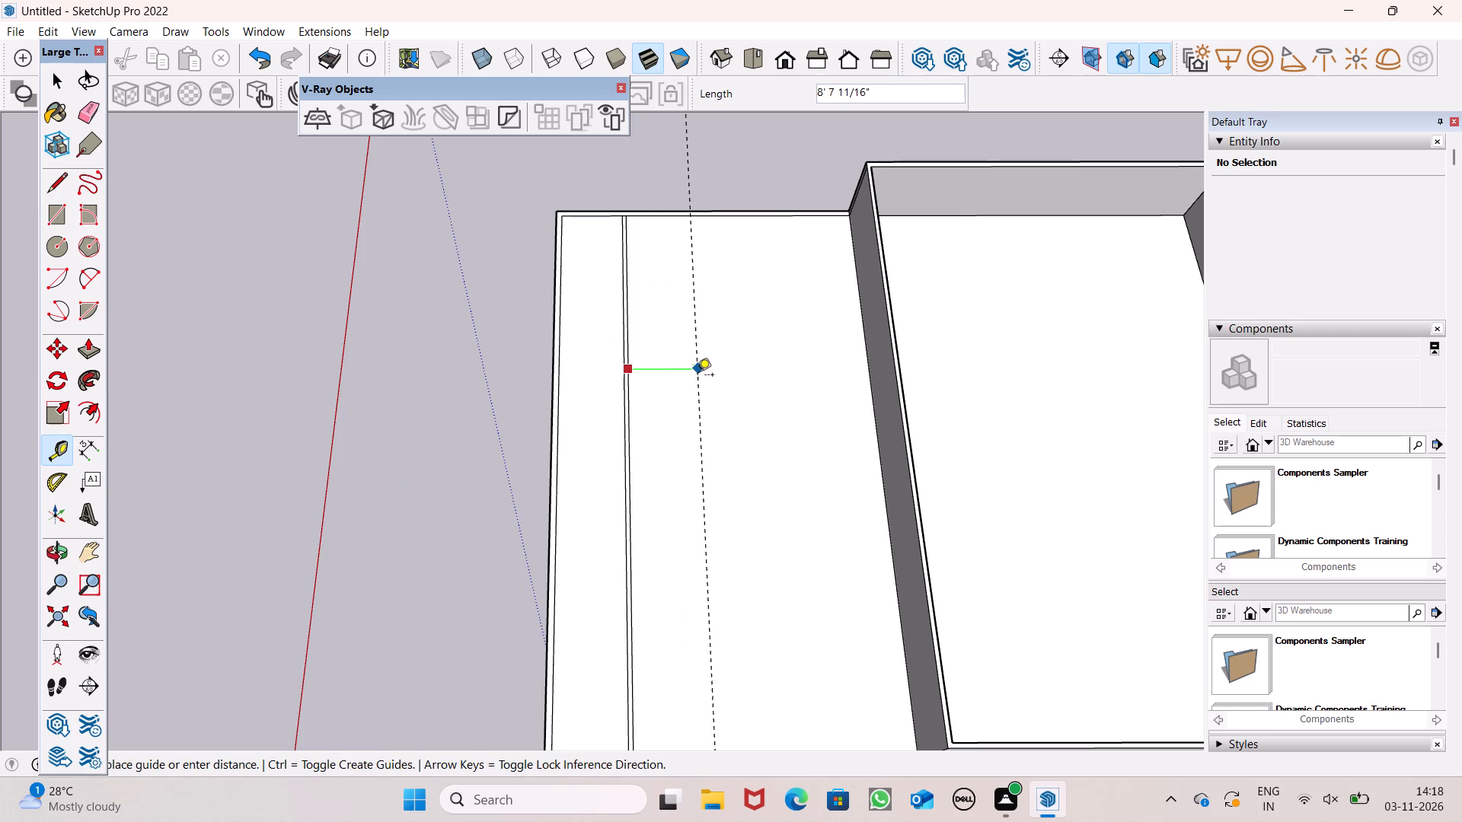
{"action": "left_click", "coordinate": [697, 376]}
{"action": "left_click", "coordinate": [697, 378]}
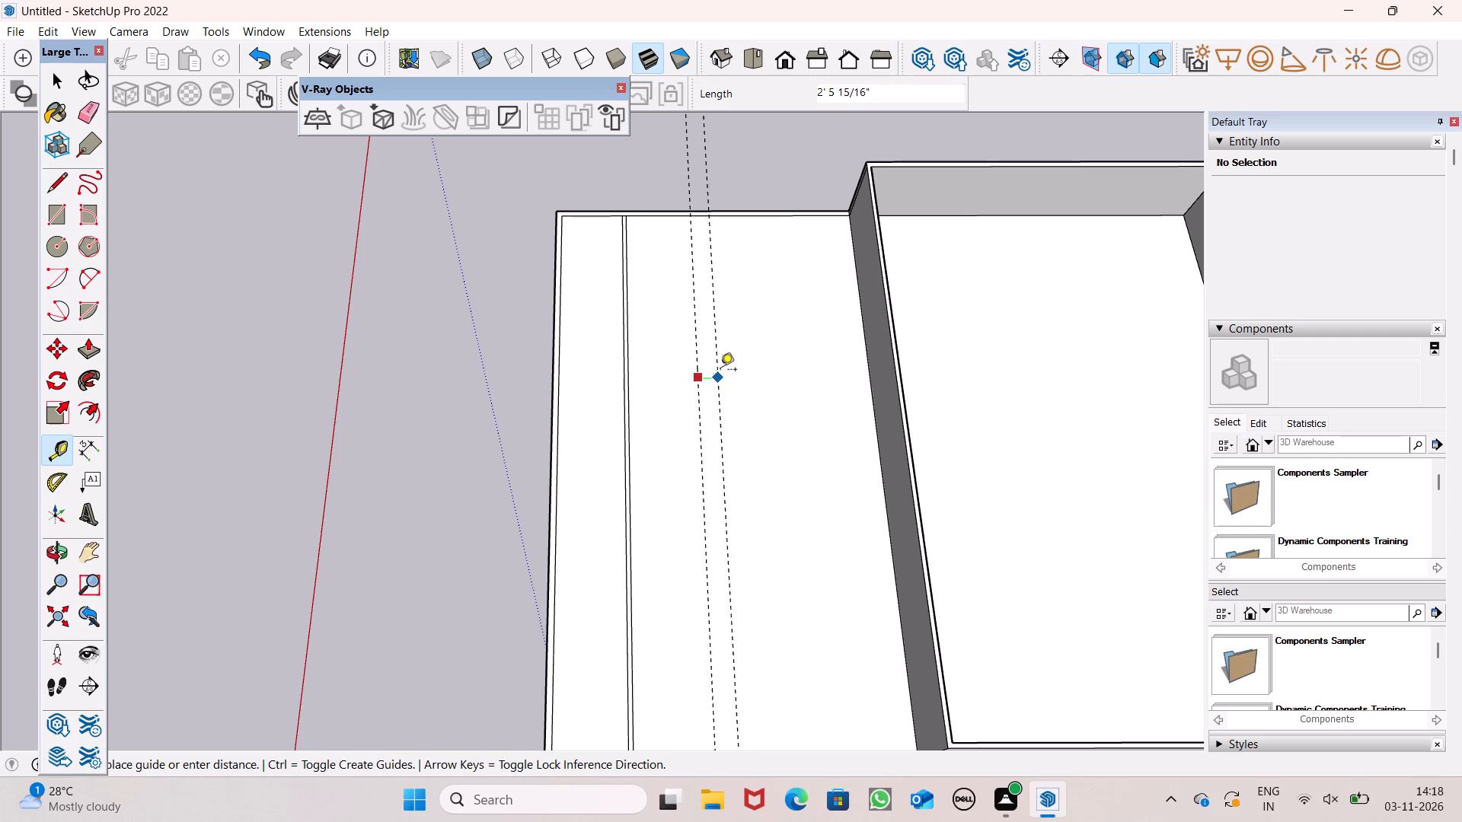
{"action": "type", "text": "56"}
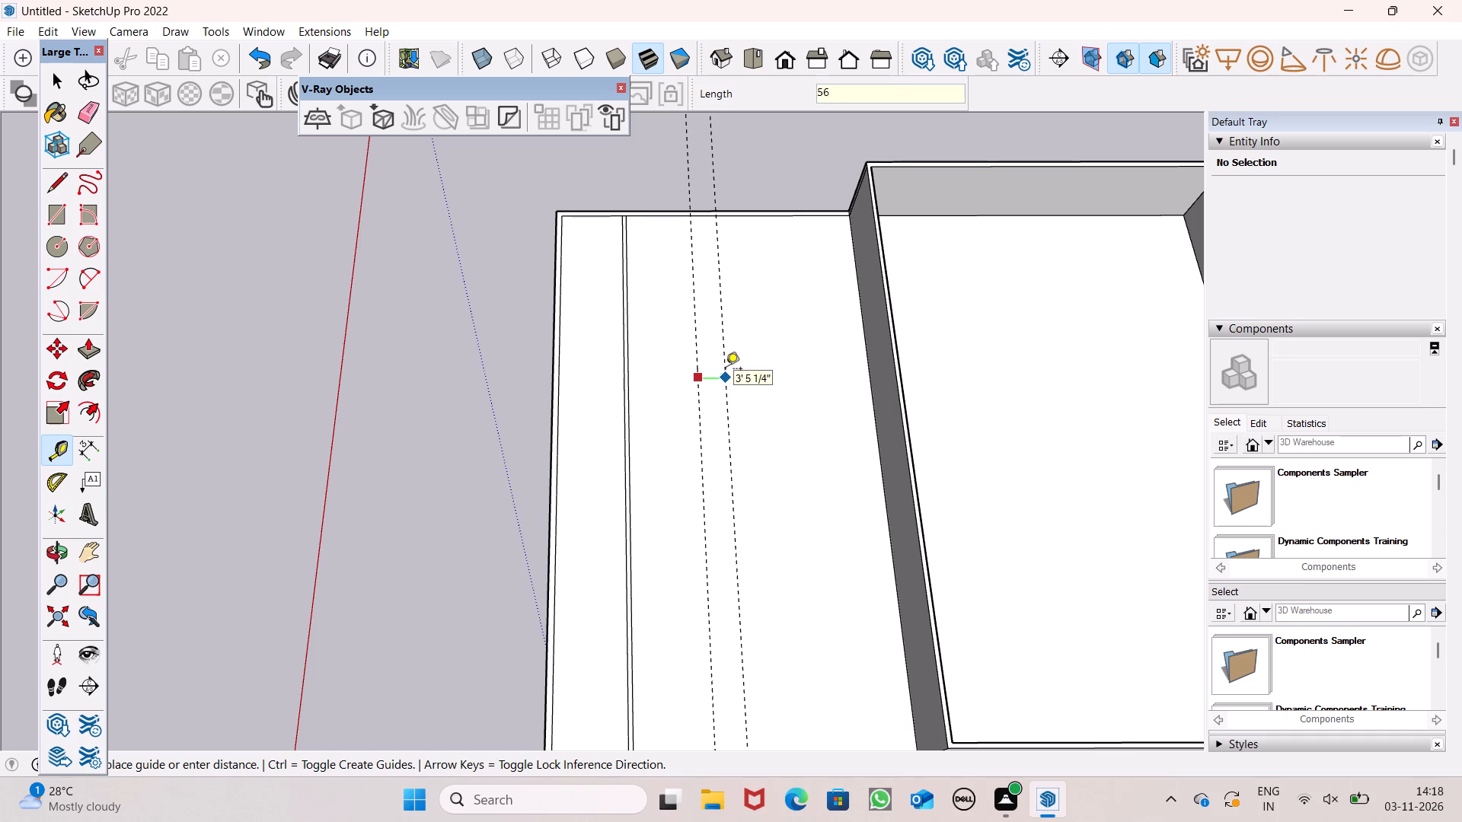
{"action": "key", "text": "BackSpace"}
{"action": "key", "text": "BackSpace"}
{"action": "type", "text": "6\""}
{"action": "key", "text": "Return"}
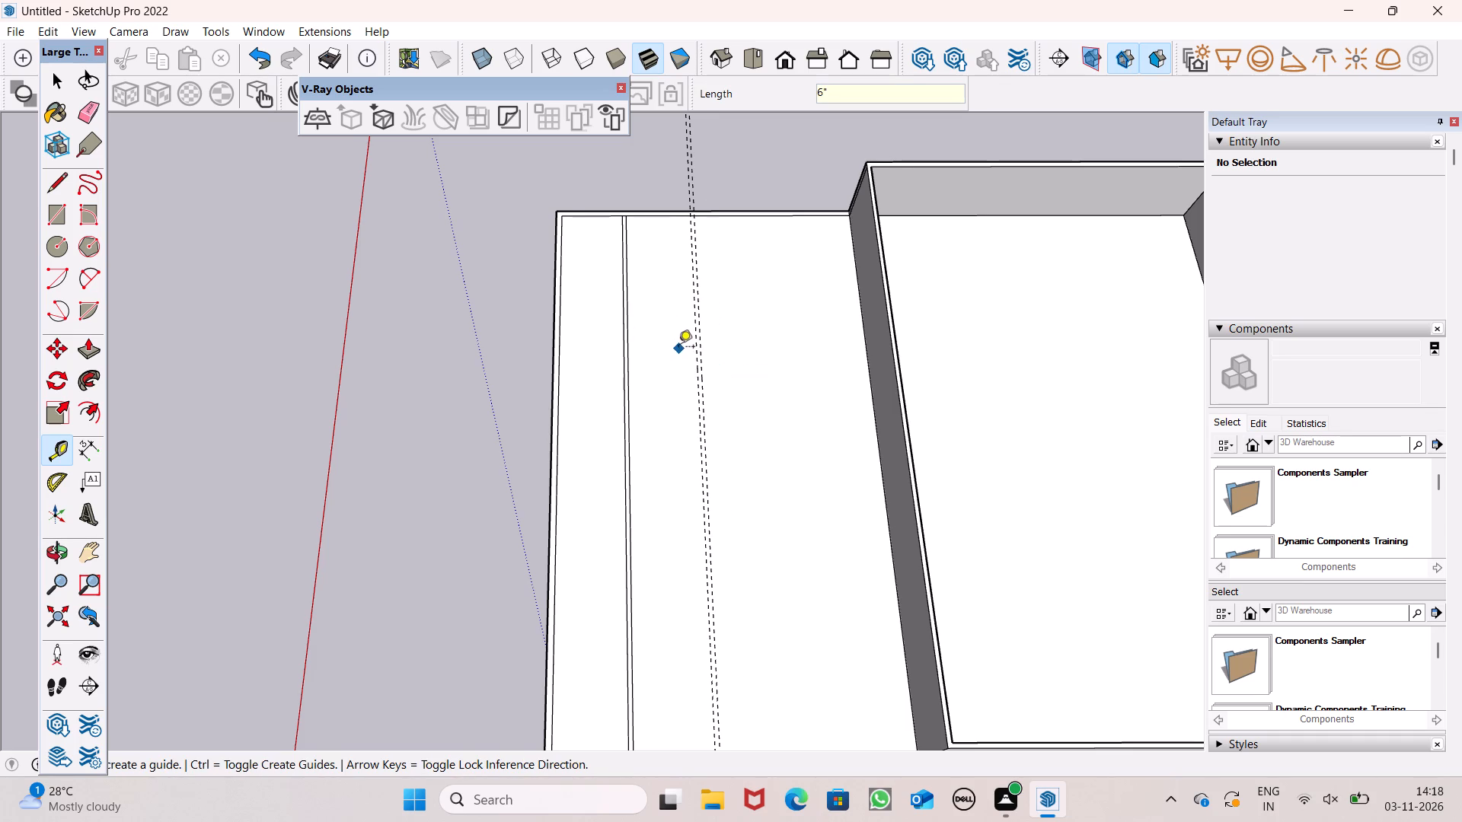
Place a cross guide 34' 10" from the back perimeter wall's inner edge, and a second one 6" beyond it.
{"action": "left_click", "coordinate": [671, 220]}
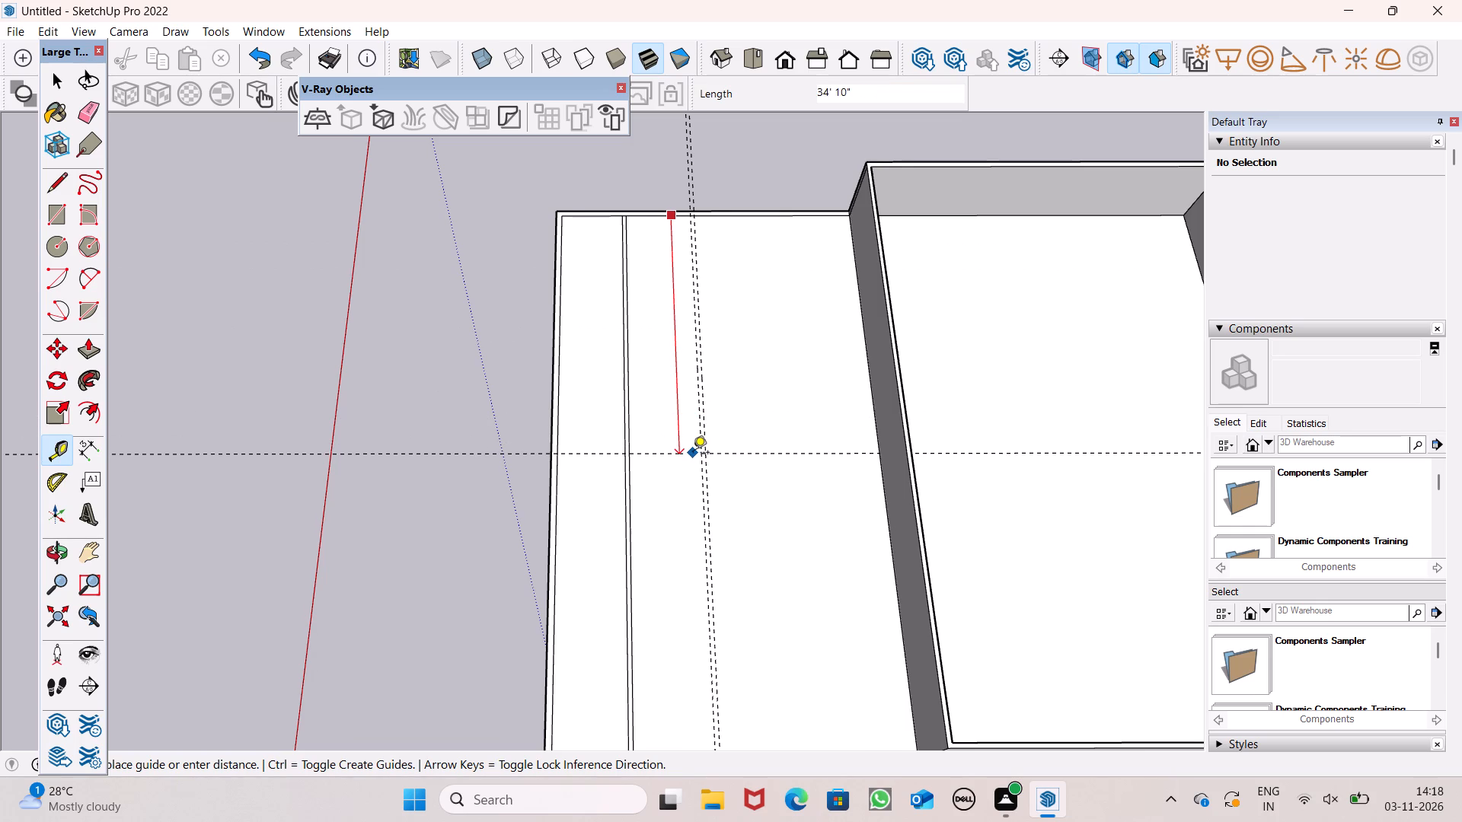
{"action": "left_click", "coordinate": [693, 454]}
{"action": "left_click", "coordinate": [679, 455]}
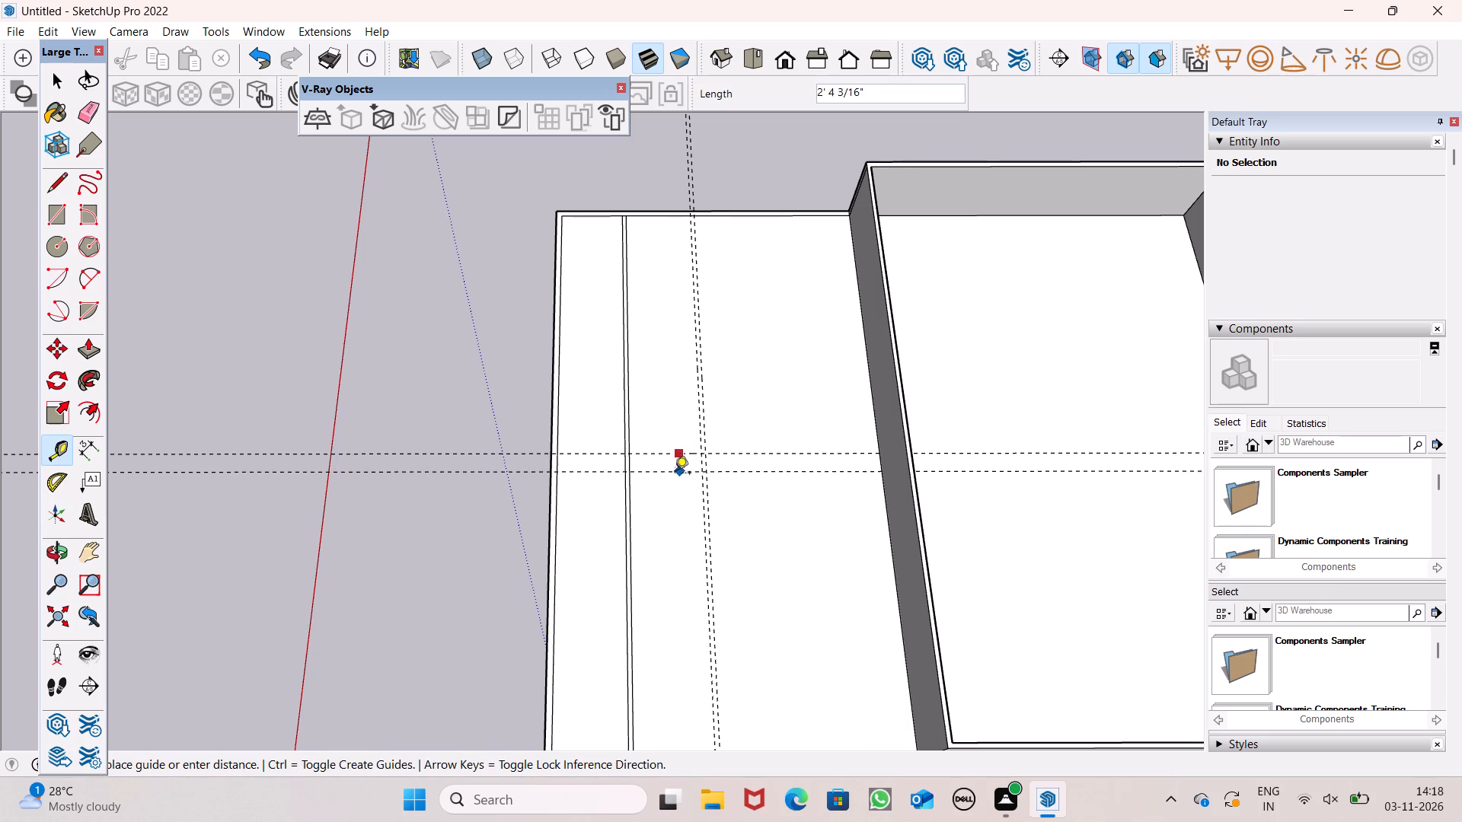
{"action": "type", "text": "6\""}
{"action": "key", "text": "Return"}
Draw a 6" by 35' 4" wall rectangle between the lengthwise guides, from the back wall's inner edge to the farther cross guide.
{"action": "left_click", "coordinate": [51, 217]}
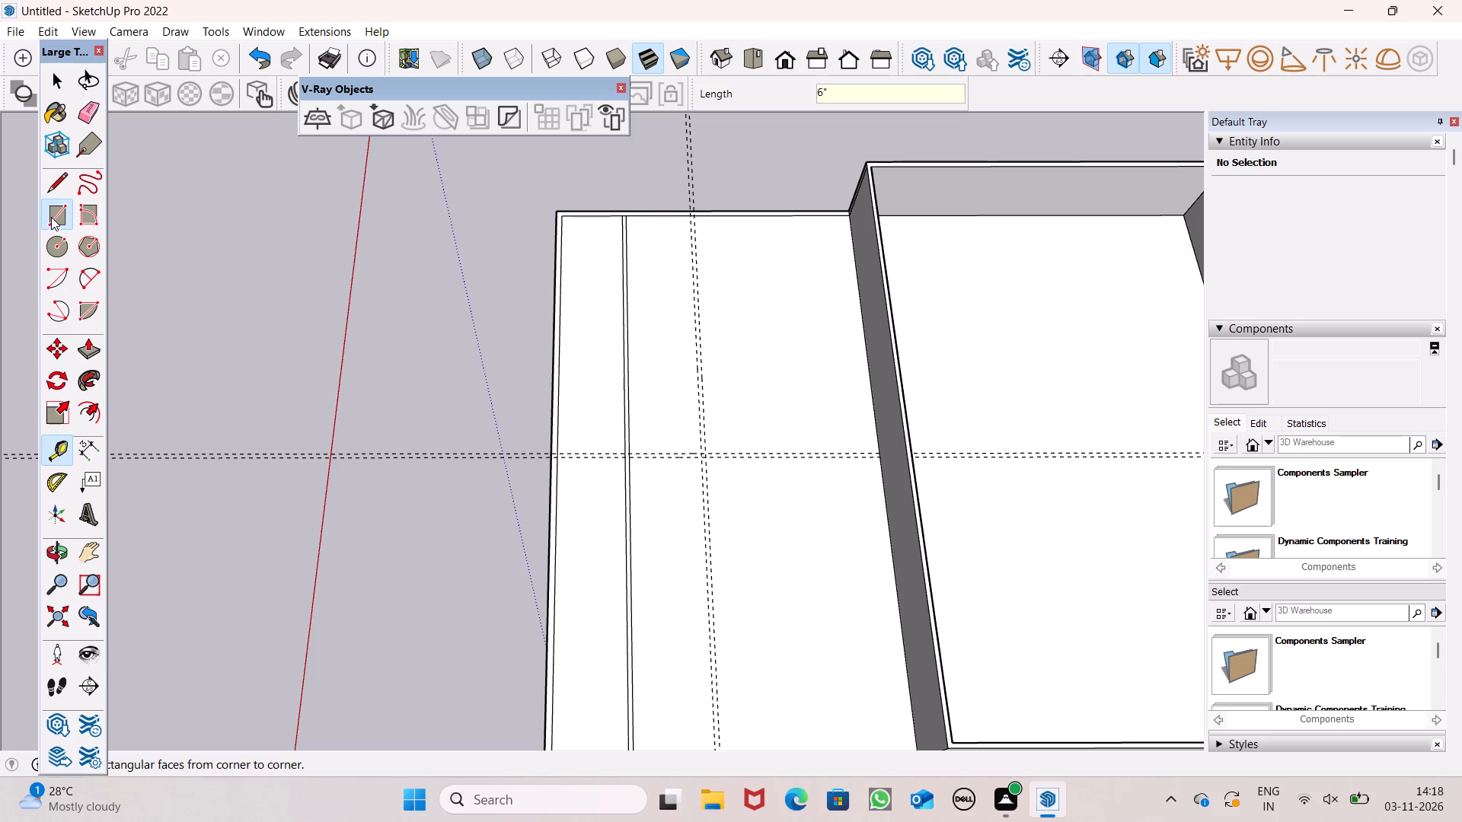
{"action": "scroll", "coordinate": [707, 249], "scroll_direction": "up", "scroll_amount": 8}
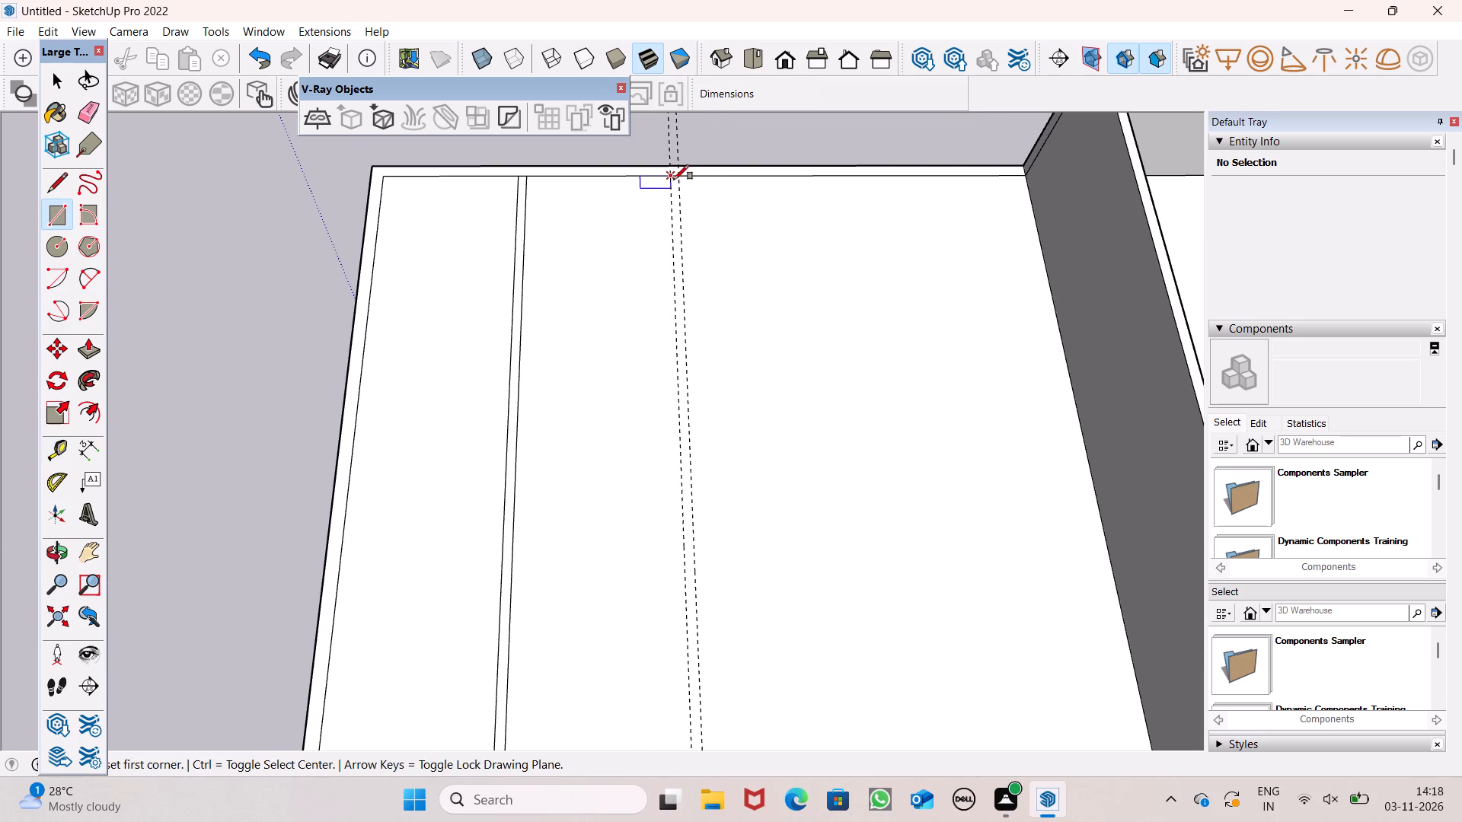
{"action": "left_click_drag", "start_coordinate": [674, 177], "coordinate": [674, 186]}
{"action": "scroll", "coordinate": [755, 263], "scroll_direction": "down", "scroll_amount": 7}
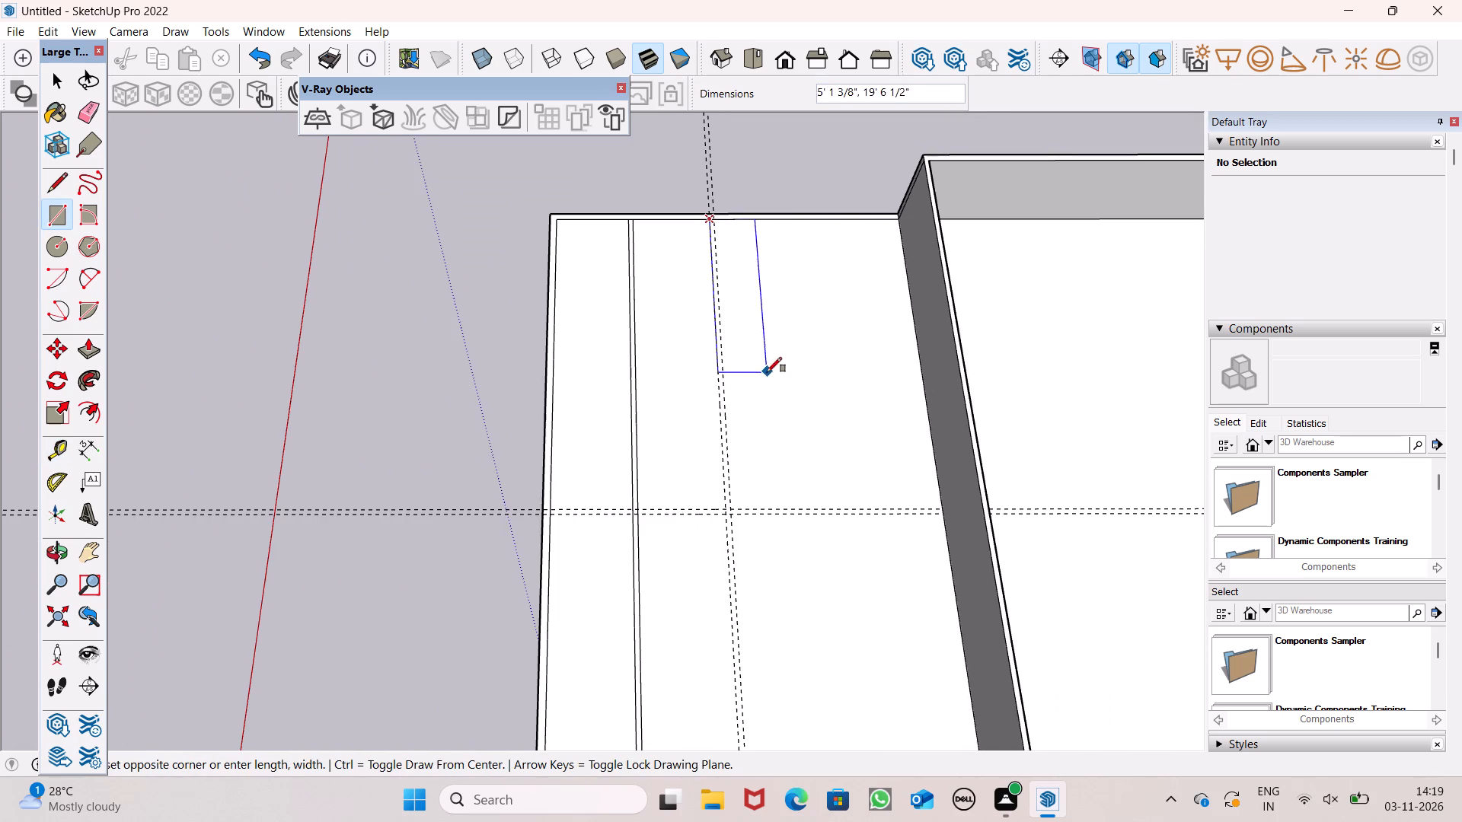
{"action": "scroll", "coordinate": [727, 534], "scroll_direction": "up", "scroll_amount": 8}
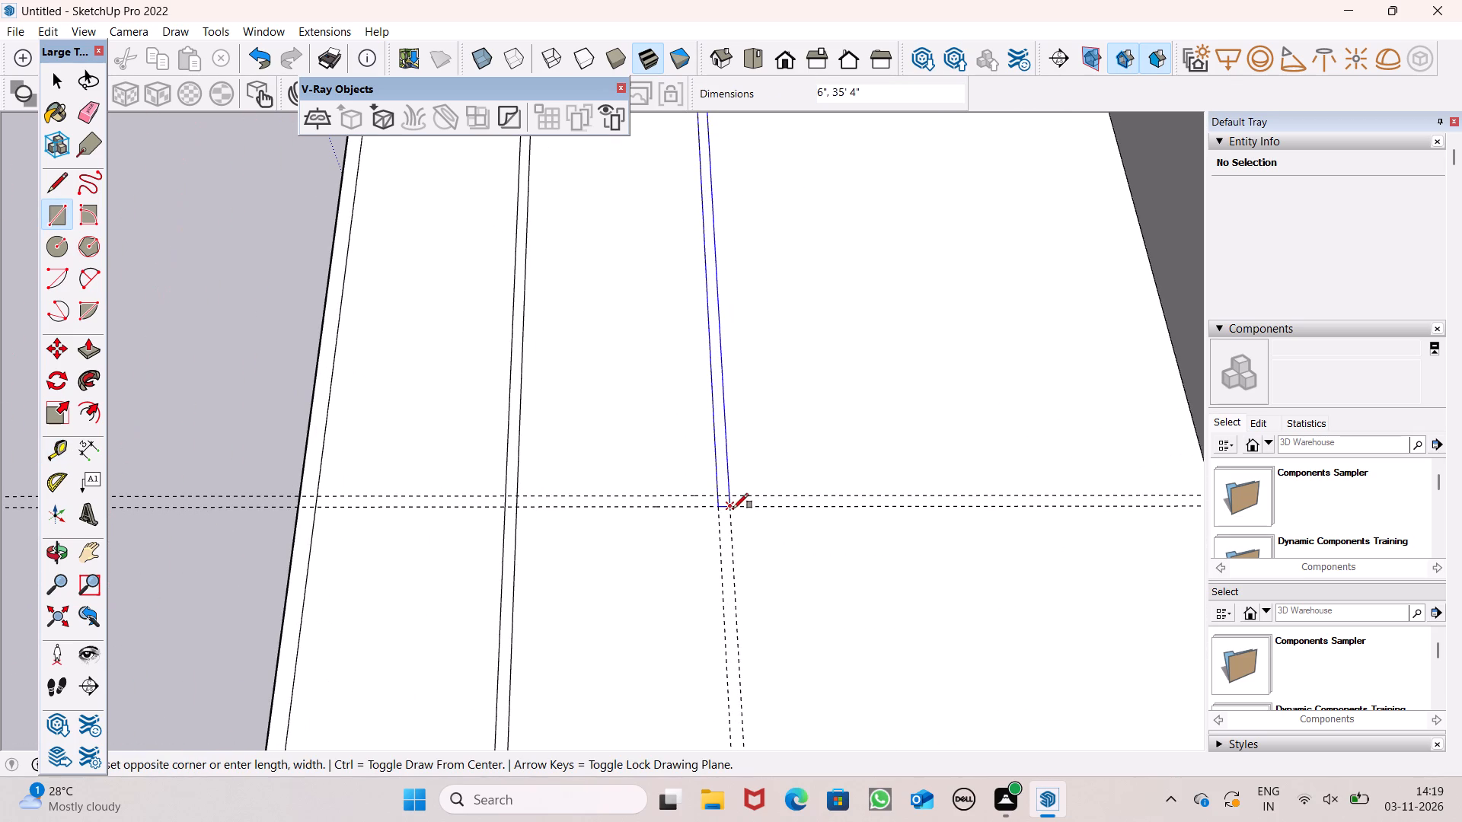
{"action": "left_click", "coordinate": [733, 508]}
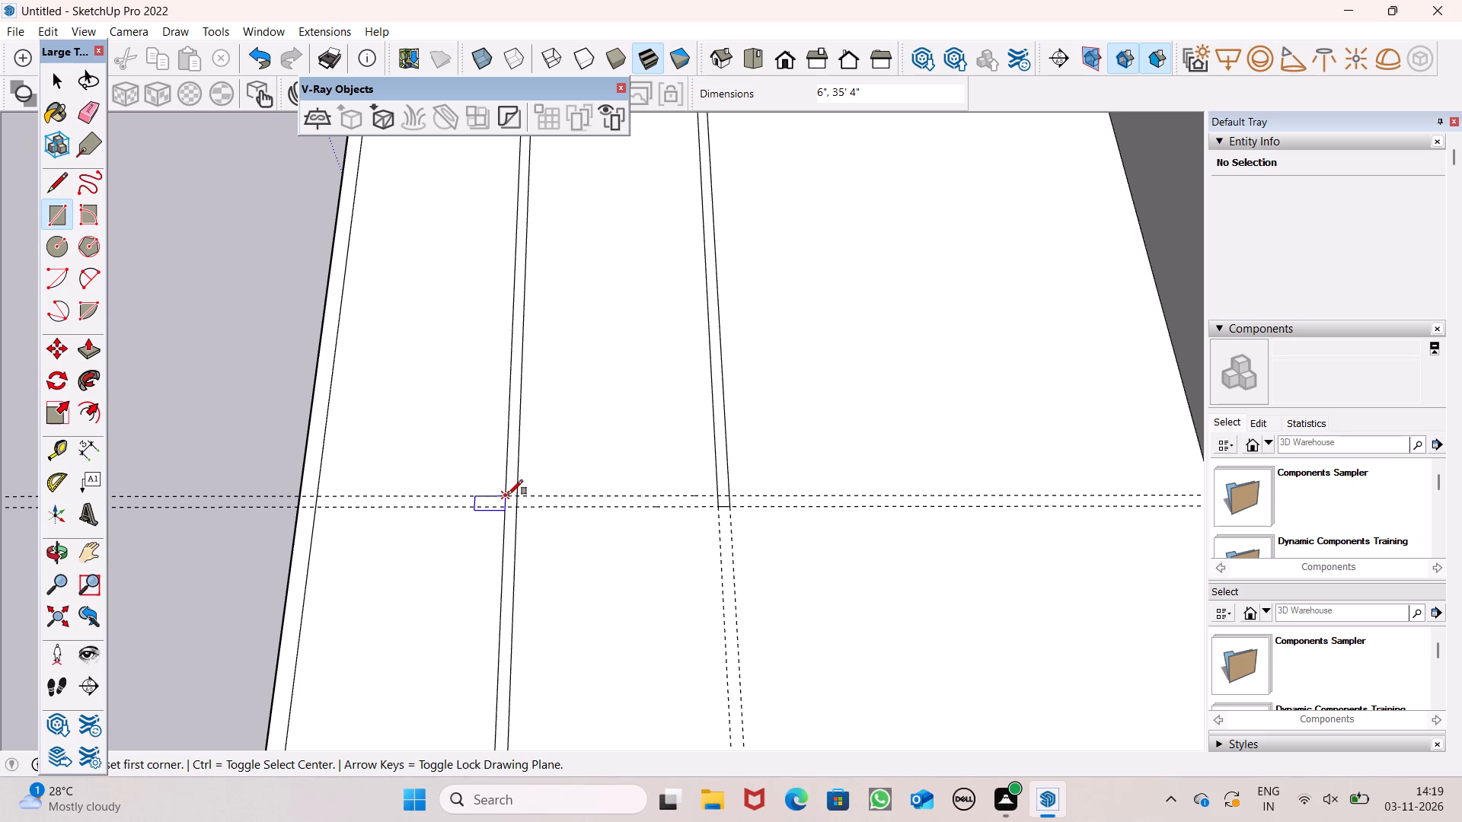
Draw a 6" by about 9' 8" rectangle between the cross guides, joining the long interior wall strip to the new one.
{"action": "left_click", "coordinate": [509, 495]}
{"action": "left_click", "coordinate": [728, 508]}
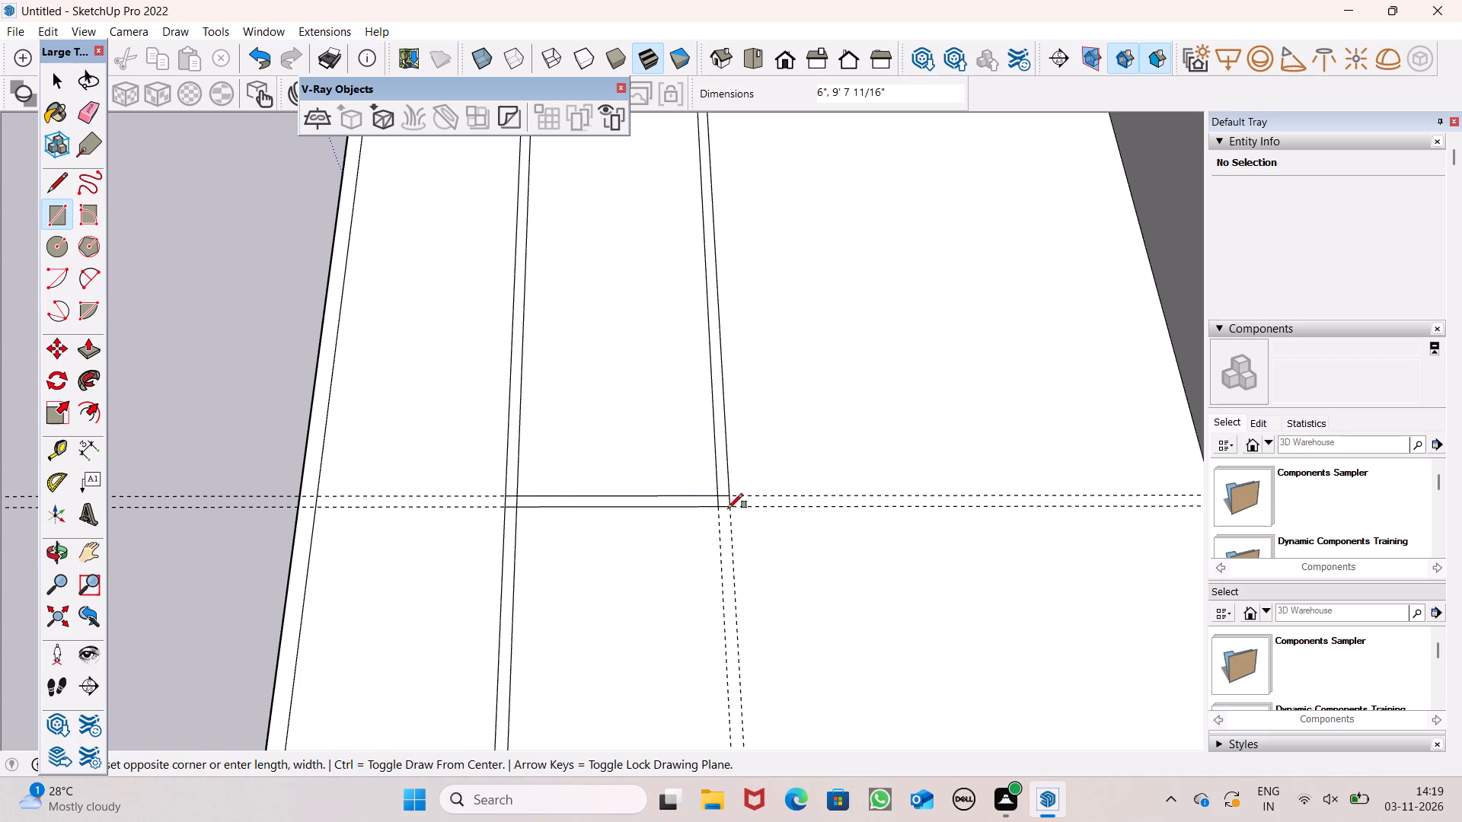
Erase the four guides and the overlapping edges where the cross wall meets the two lengthwise wall strips.
{"action": "left_click", "coordinate": [82, 109]}
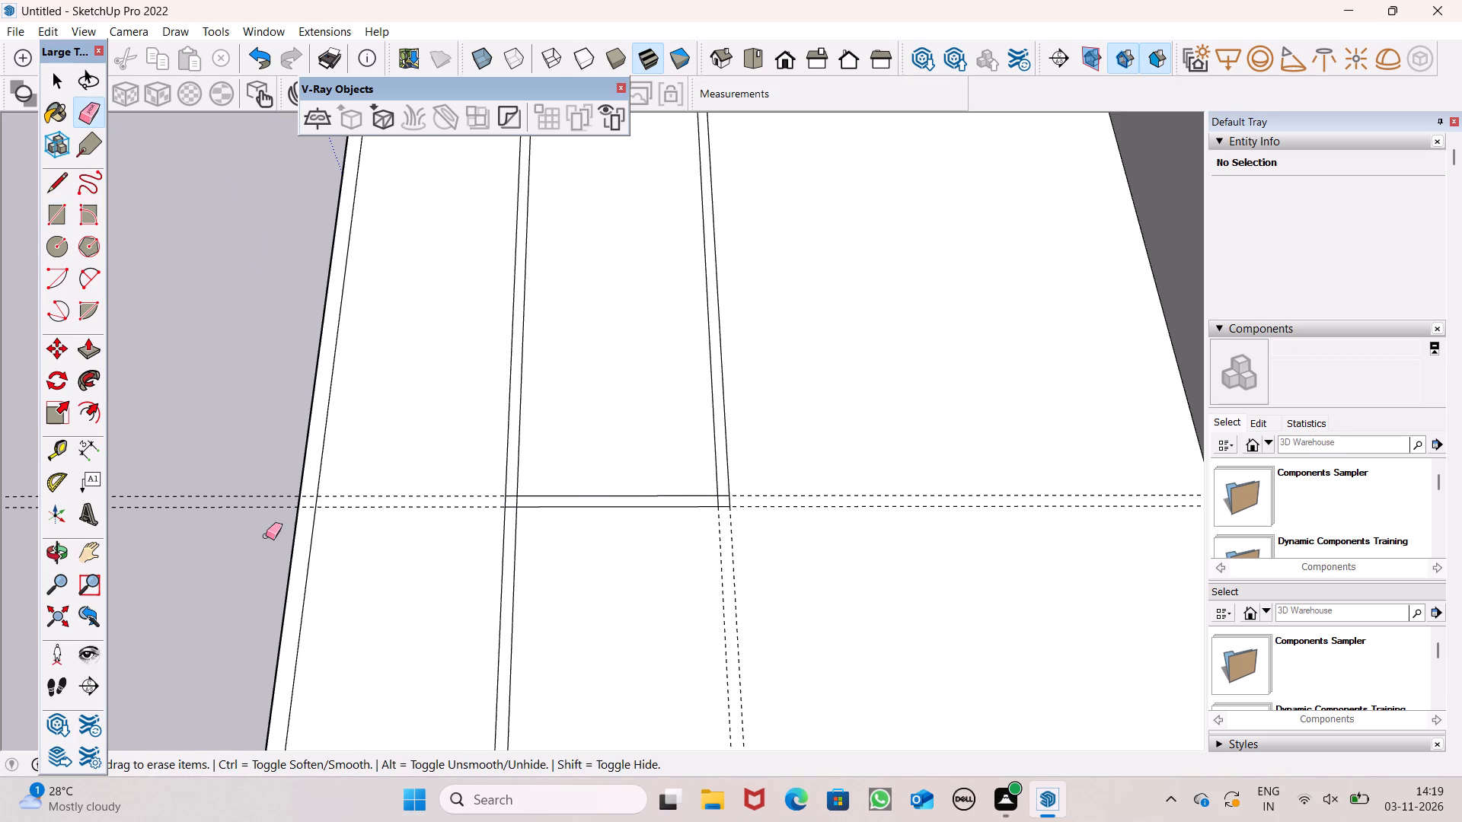
{"action": "left_click_drag", "start_coordinate": [200, 491], "coordinate": [206, 518]}
{"action": "scroll", "coordinate": [537, 537], "scroll_direction": "up", "scroll_amount": 5}
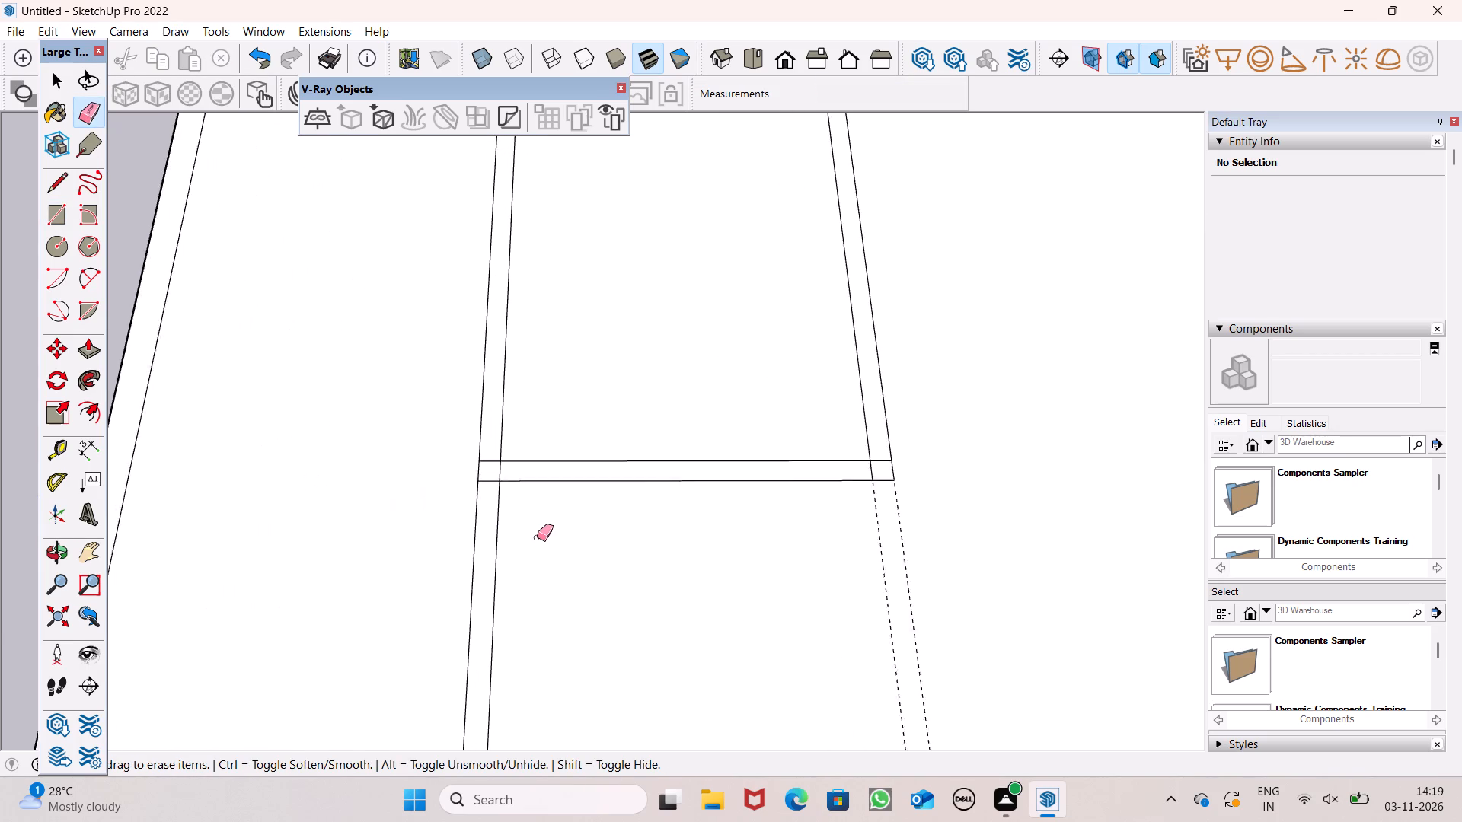
{"action": "scroll", "coordinate": [537, 537], "scroll_direction": "up", "scroll_amount": 2}
{"action": "scroll", "coordinate": [476, 467], "scroll_direction": "up", "scroll_amount": 6}
{"action": "left_click_drag", "start_coordinate": [490, 441], "coordinate": [525, 473]}
{"action": "scroll", "coordinate": [472, 405], "scroll_direction": "down", "scroll_amount": 6}
{"action": "left_click_drag", "start_coordinate": [989, 566], "coordinate": [927, 569]}
{"action": "left_click_drag", "start_coordinate": [922, 443], "coordinate": [930, 436]}
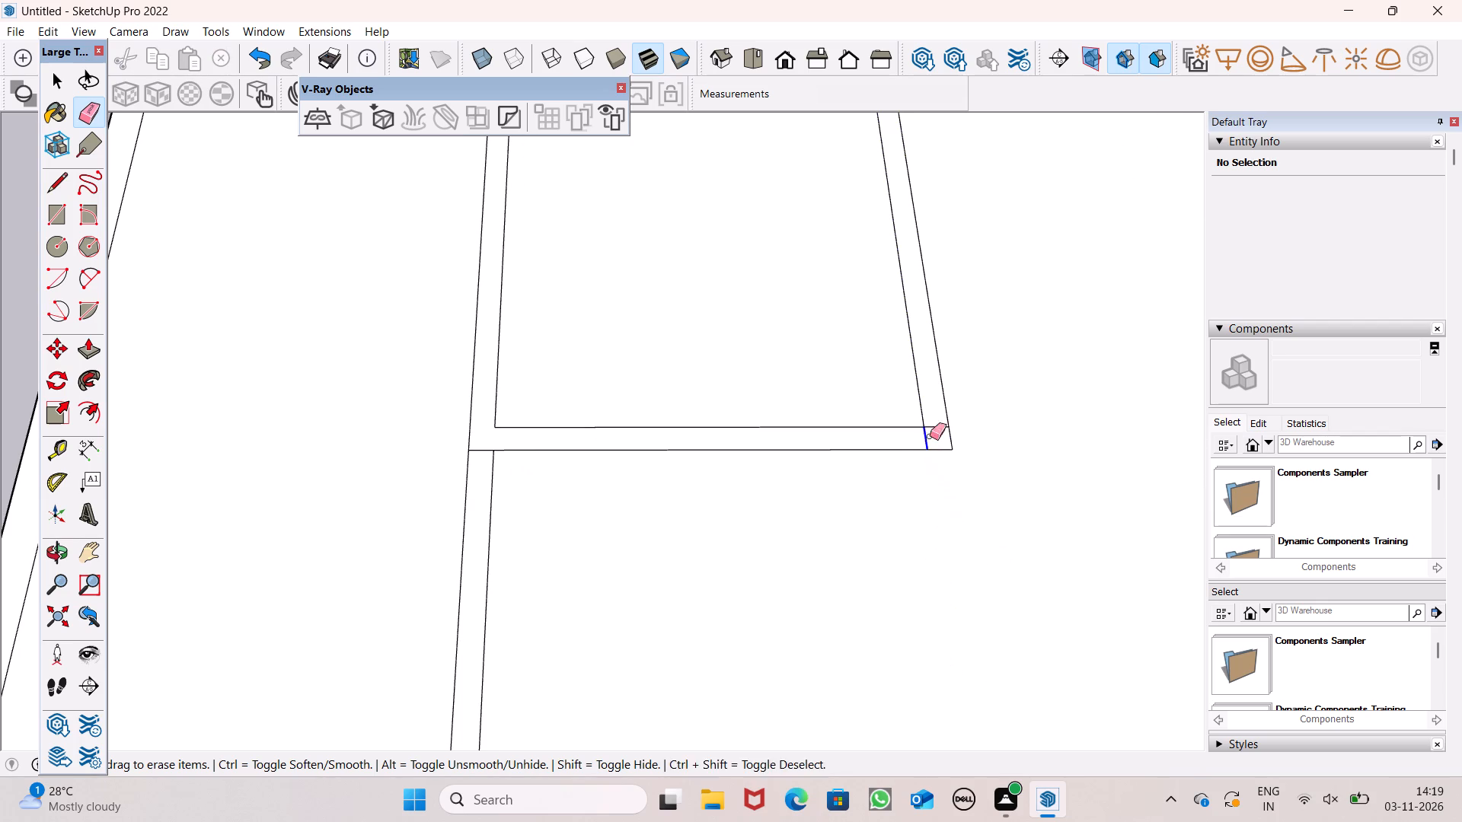
{"action": "left_click_drag", "start_coordinate": [930, 436], "coordinate": [940, 429]}
{"action": "left_click", "coordinate": [940, 424]}
{"action": "scroll", "coordinate": [740, 479], "scroll_direction": "down", "scroll_amount": 7}
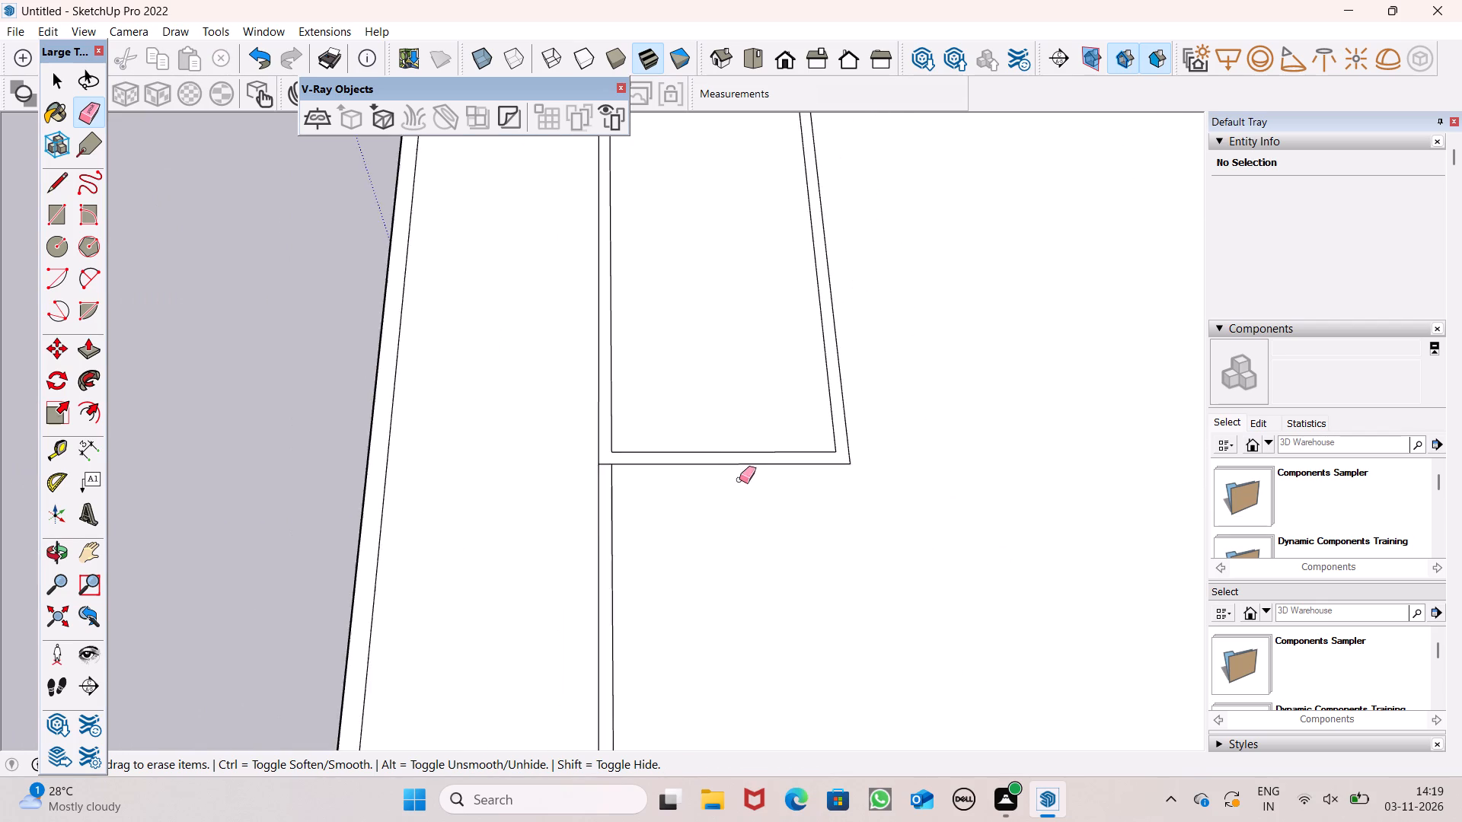
Draw a 9" line across the back perimeter wall, continuing the outer edge of the long interior wall strip.
{"action": "scroll", "coordinate": [699, 479], "scroll_direction": "down", "scroll_amount": 6}
{"action": "scroll", "coordinate": [697, 292], "scroll_direction": "down", "scroll_amount": 3}
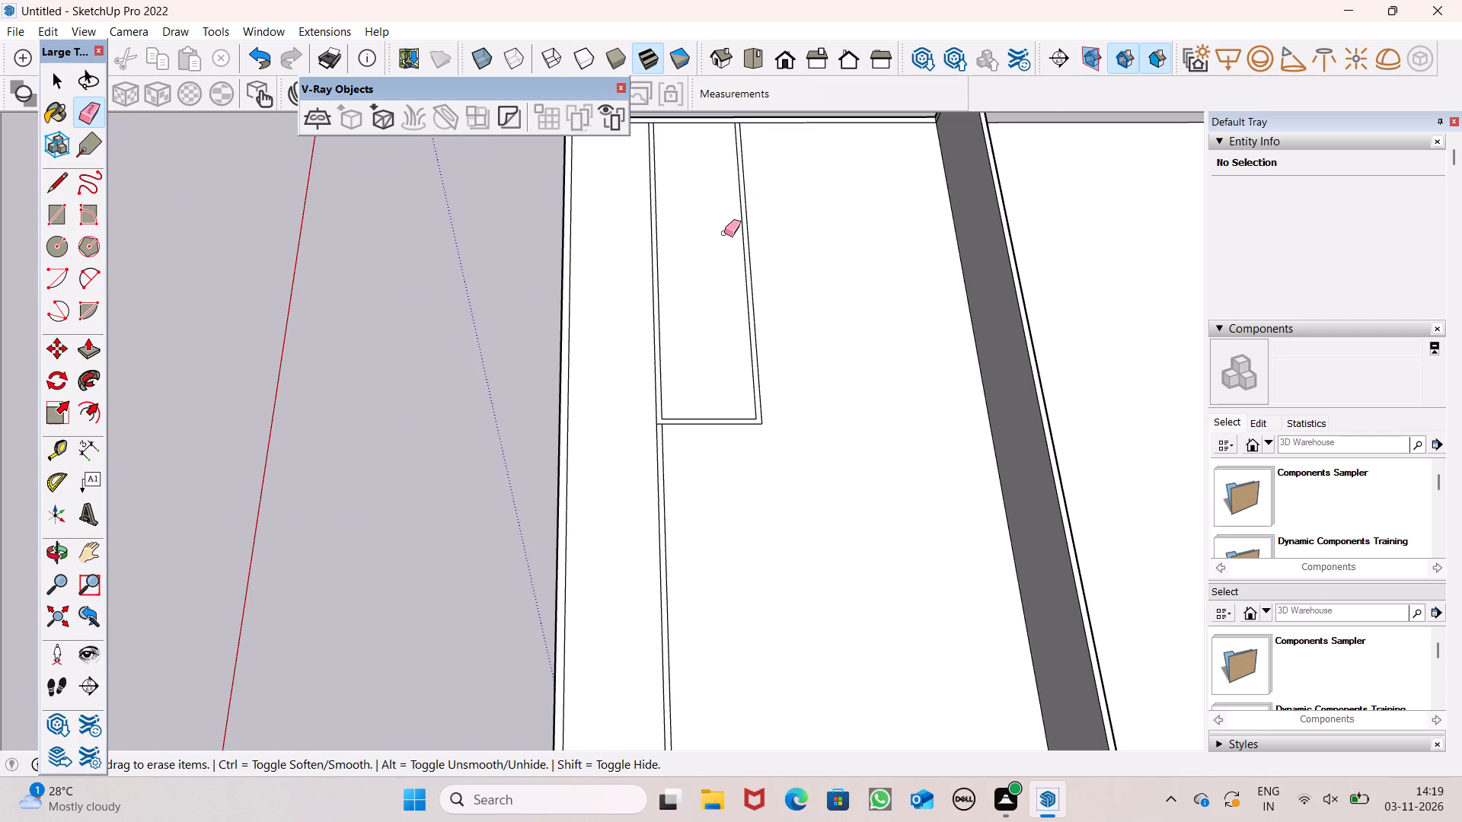
{"action": "scroll", "coordinate": [701, 262], "scroll_direction": "down", "scroll_amount": 5}
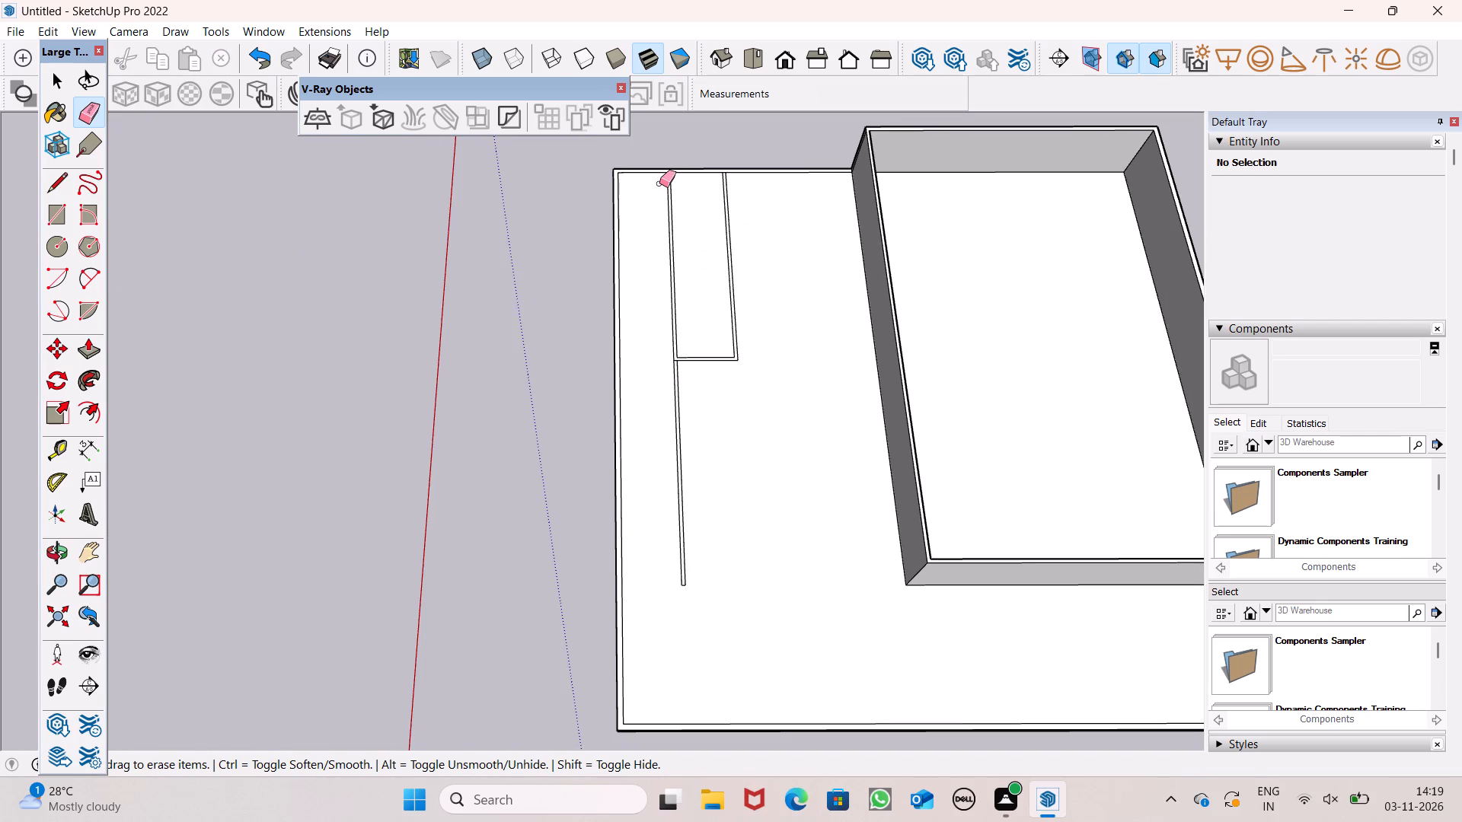
{"action": "scroll", "coordinate": [730, 180], "scroll_direction": "up", "scroll_amount": 5}
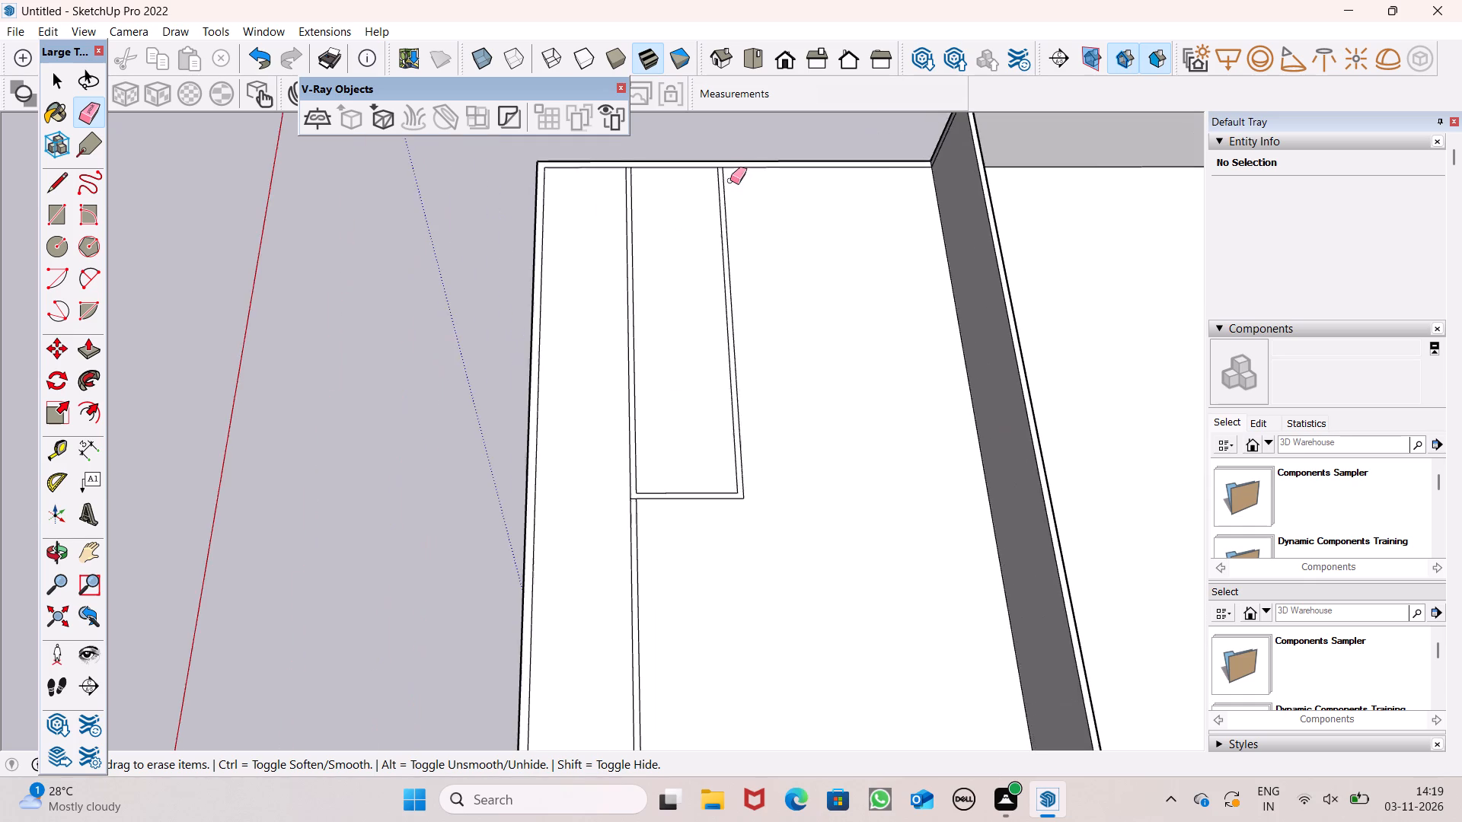
{"action": "scroll", "coordinate": [730, 180], "scroll_direction": "up", "scroll_amount": 9}
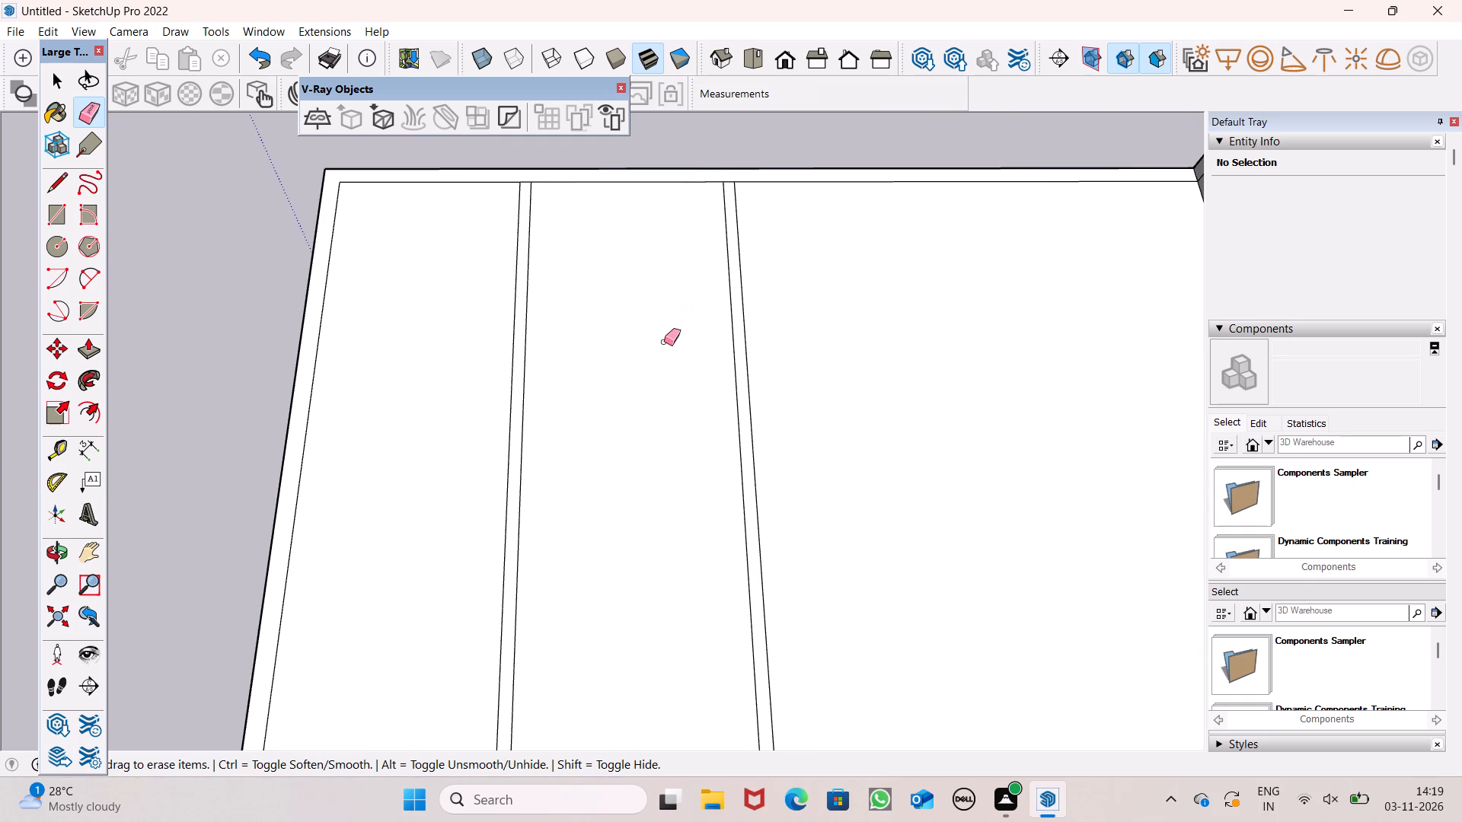
{"action": "scroll", "coordinate": [663, 342], "scroll_direction": "down", "scroll_amount": 3}
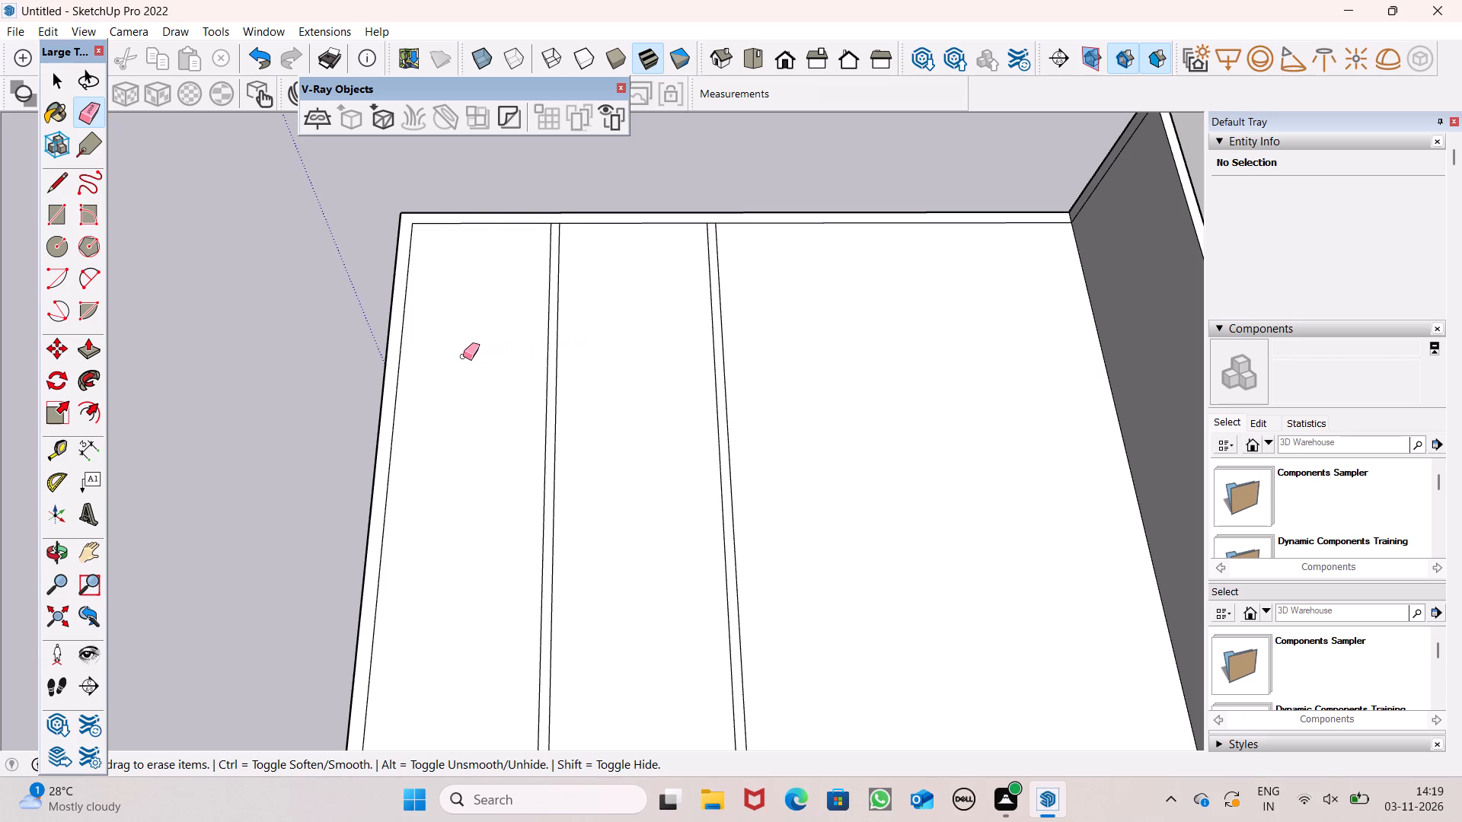
{"action": "scroll", "coordinate": [589, 261], "scroll_direction": "up", "scroll_amount": 3}
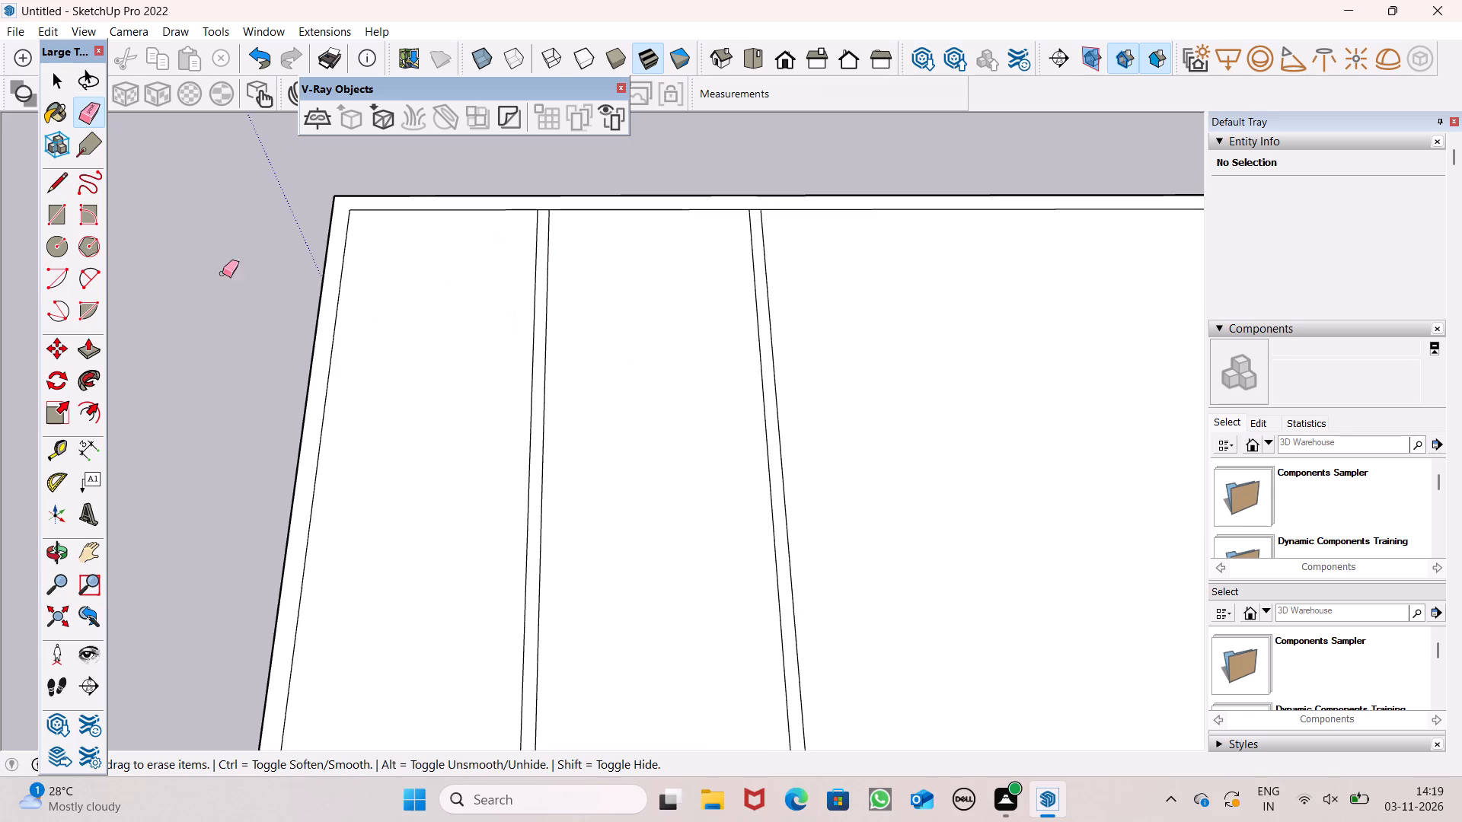
{"action": "left_click", "coordinate": [44, 179]}
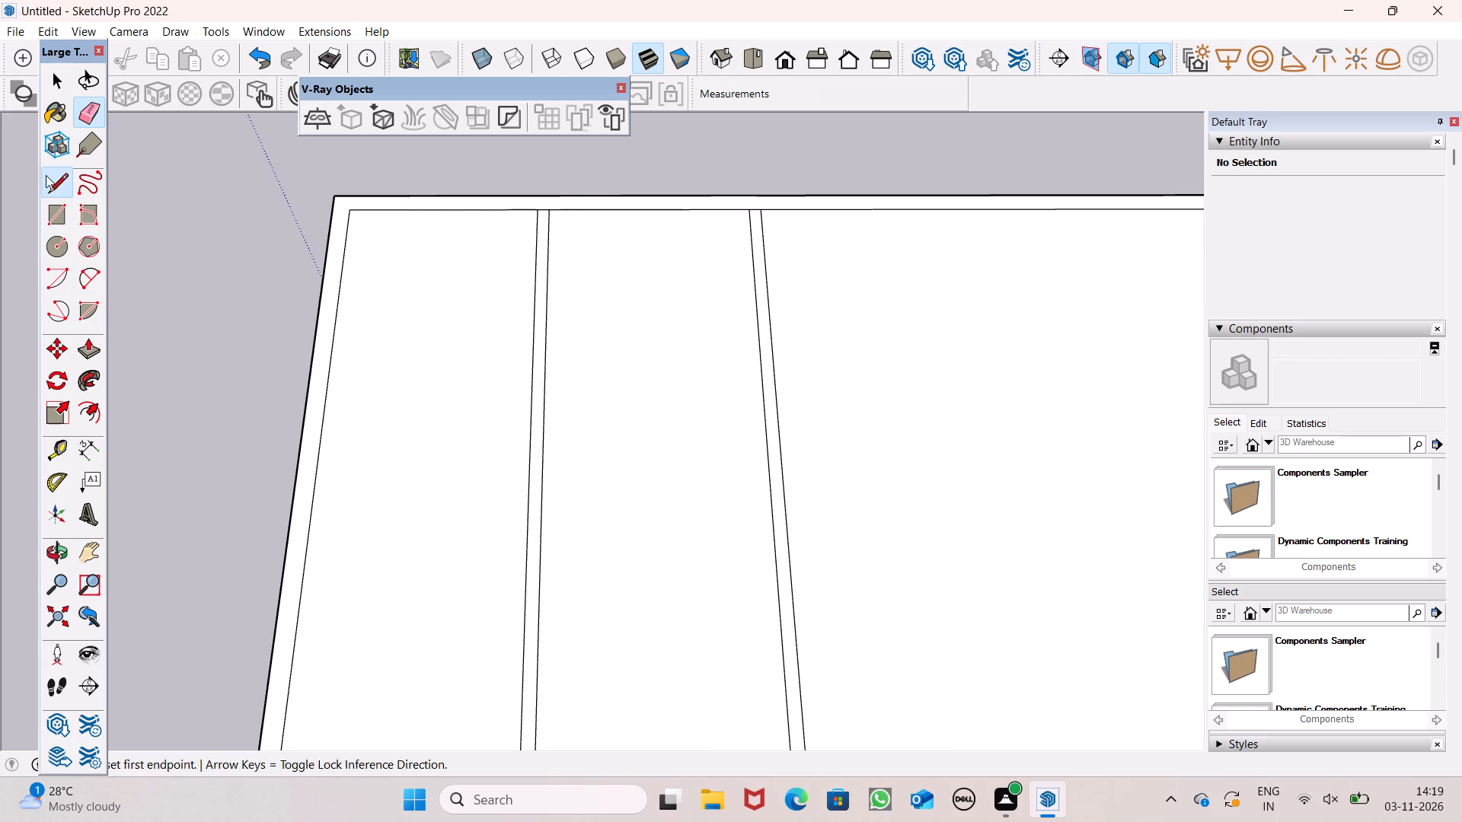
{"action": "scroll", "coordinate": [549, 214], "scroll_direction": "up", "scroll_amount": 5}
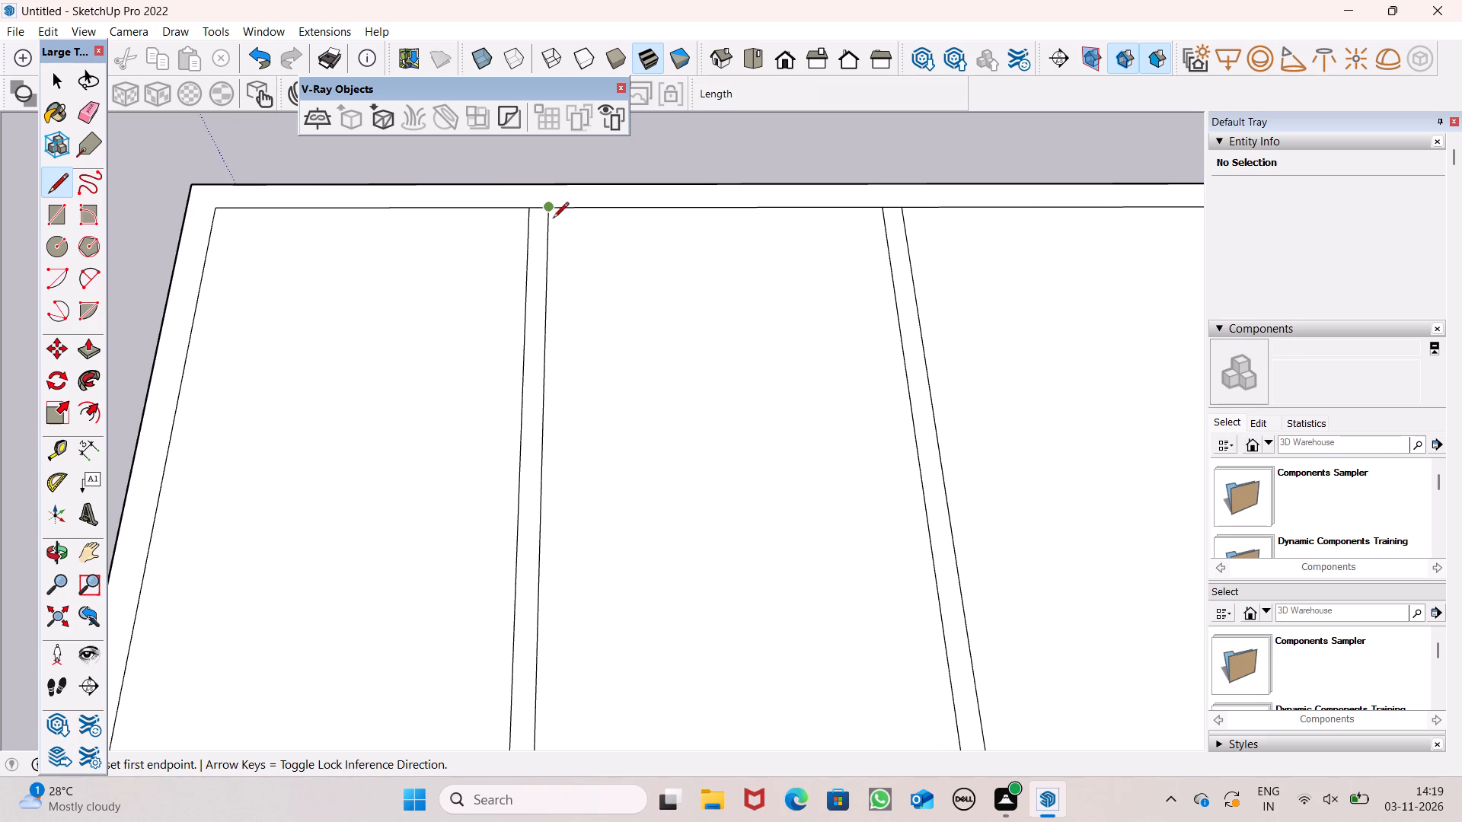
{"action": "left_click", "coordinate": [528, 205]}
{"action": "left_click", "coordinate": [532, 187]}
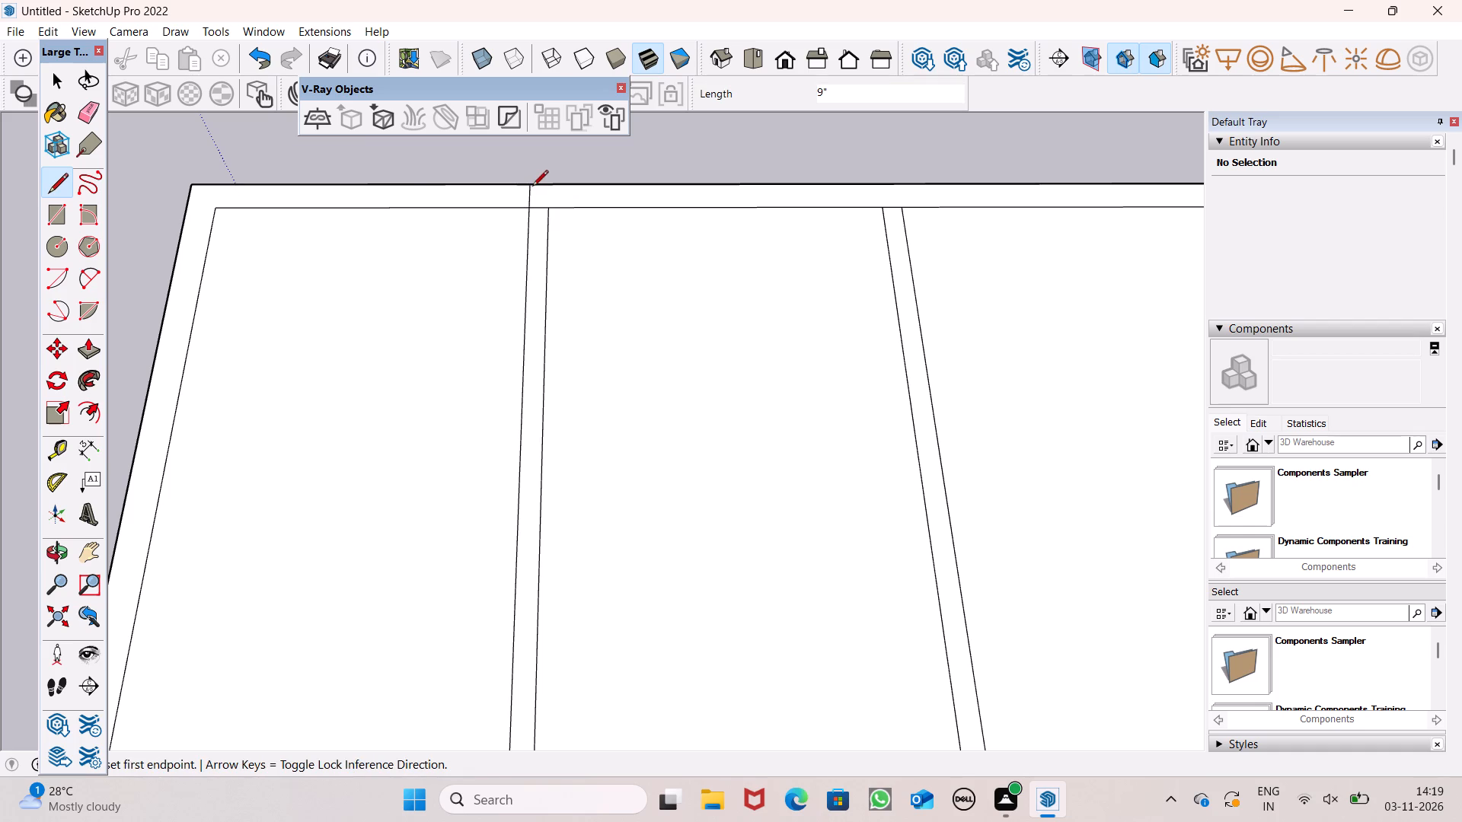
Erase the short dividing edges where the two lengthwise interior wall strips meet the back perimeter wall.
{"action": "scroll", "coordinate": [271, 196], "scroll_direction": "down", "scroll_amount": 5}
{"action": "scroll", "coordinate": [352, 232], "scroll_direction": "down", "scroll_amount": 1}
{"action": "left_click", "coordinate": [92, 120]}
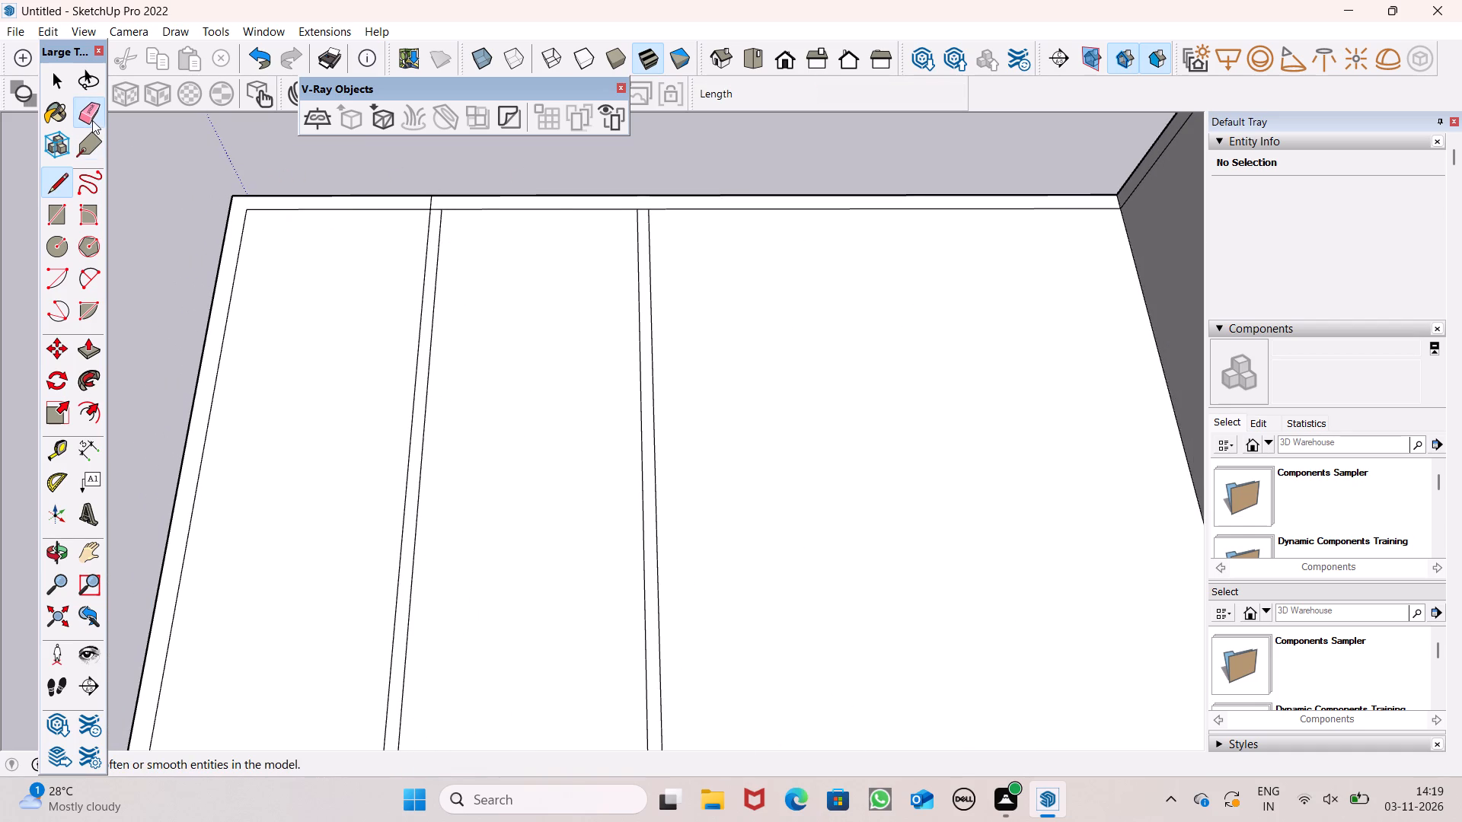
{"action": "scroll", "coordinate": [439, 212], "scroll_direction": "up", "scroll_amount": 6}
{"action": "left_click", "coordinate": [438, 210]}
{"action": "left_click", "coordinate": [433, 208]}
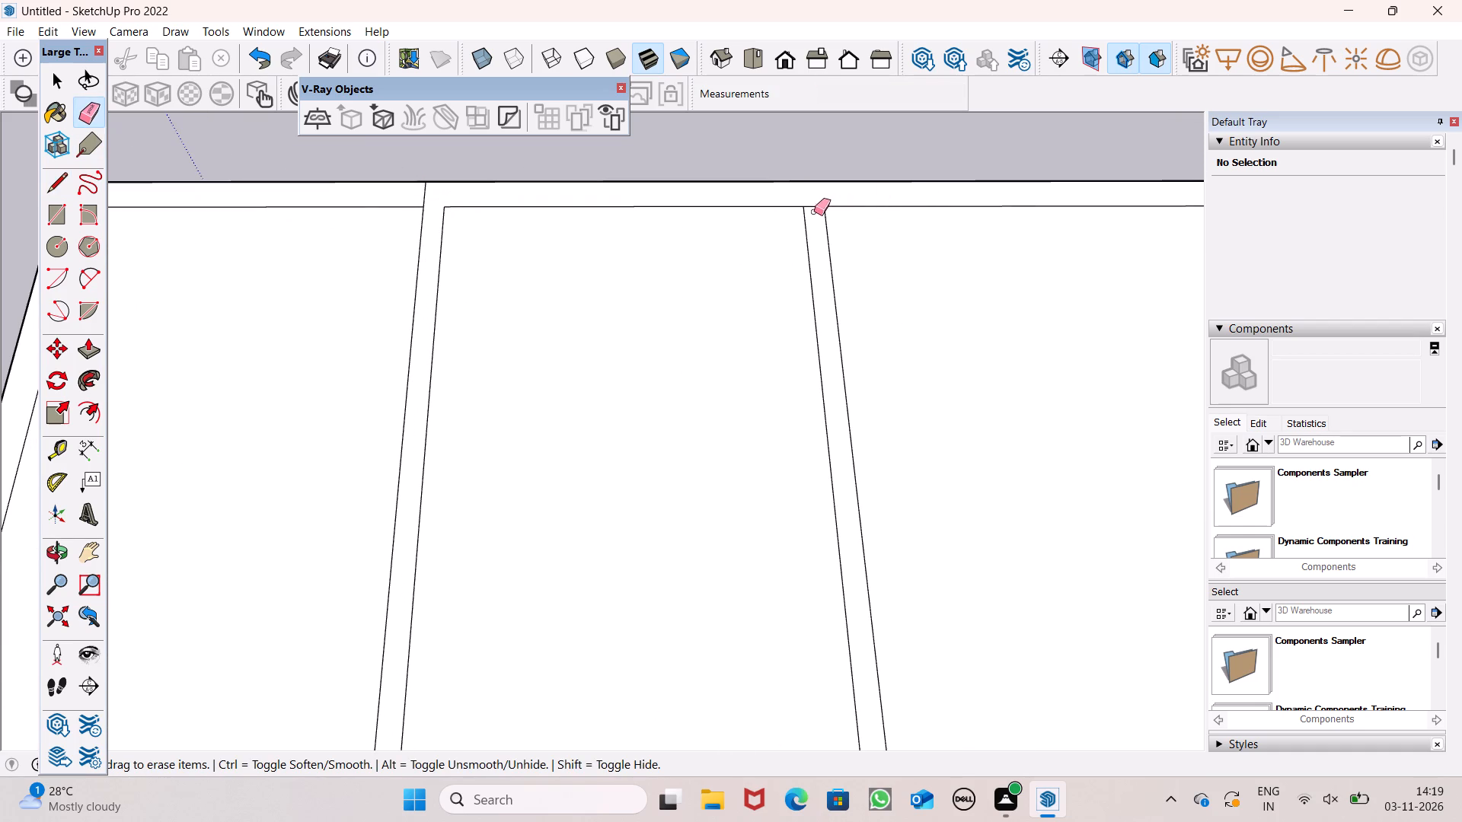
{"action": "left_click", "coordinate": [807, 204]}
Push/Pull the connected wall face around the narrow back room and along the adjoining back wall up 10'.
{"action": "scroll", "coordinate": [626, 191], "scroll_direction": "down", "scroll_amount": 12}
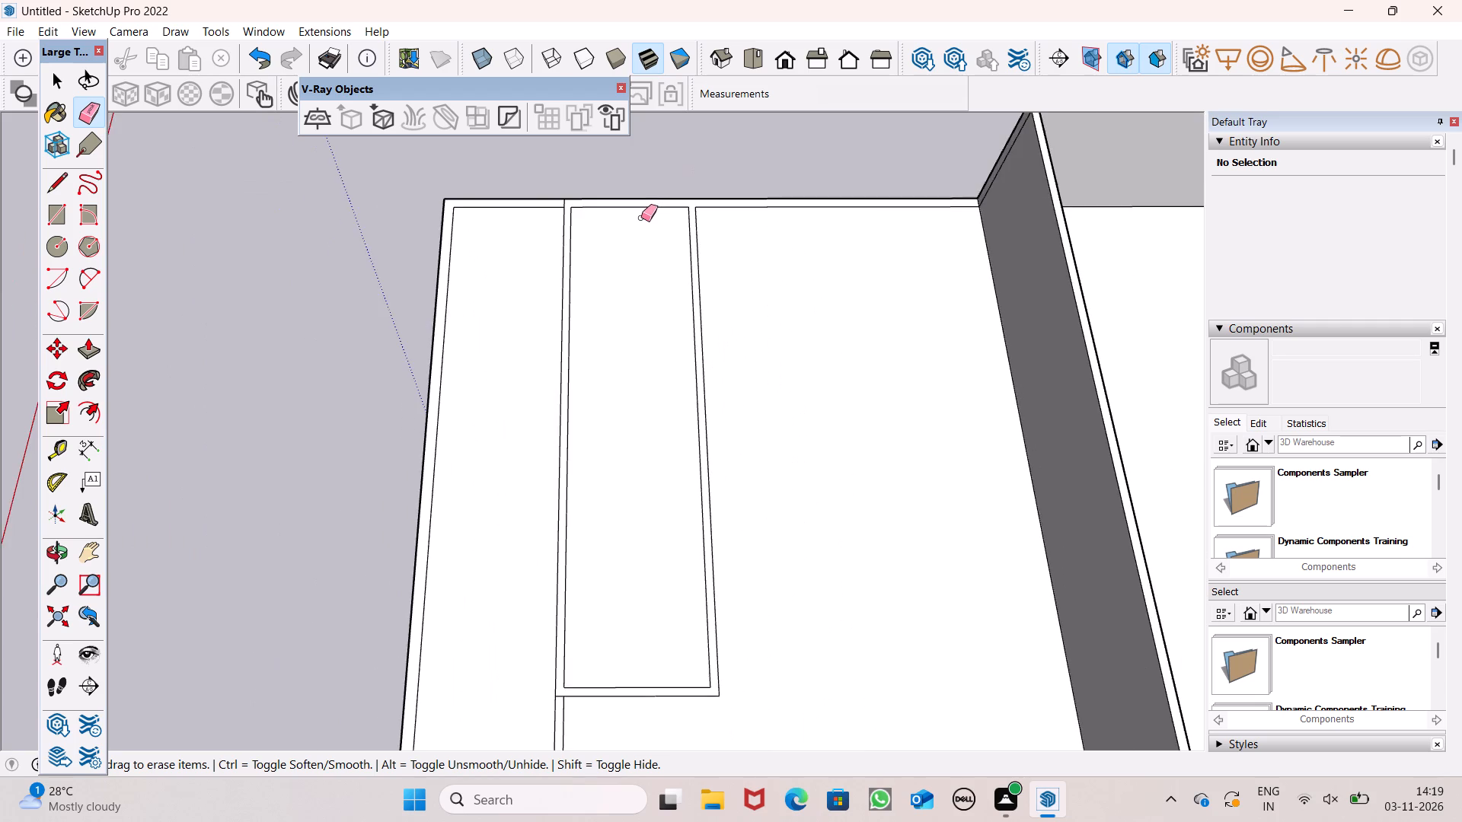
{"action": "scroll", "coordinate": [641, 218], "scroll_direction": "down", "scroll_amount": 6}
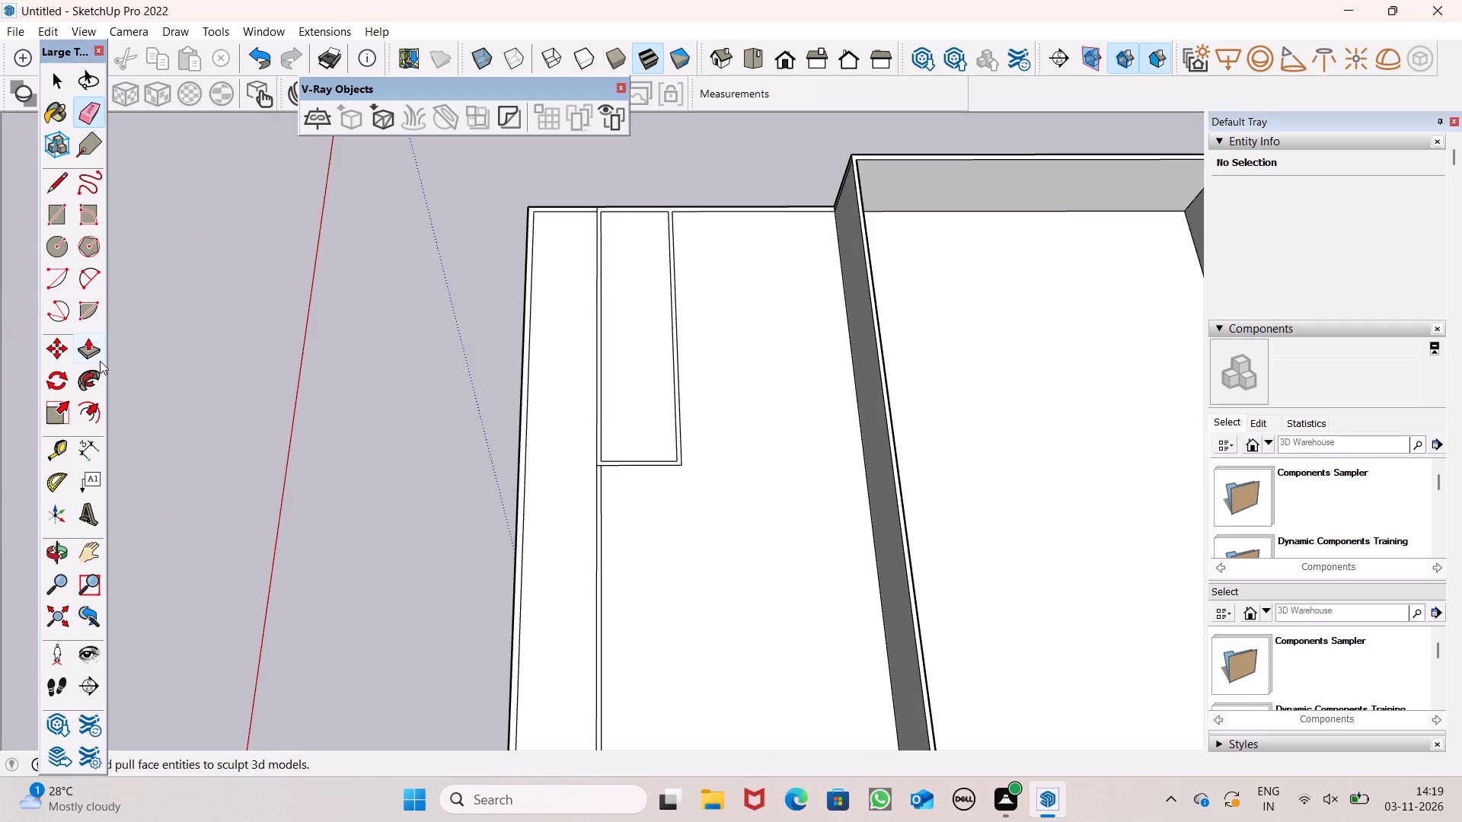
{"action": "left_click", "coordinate": [97, 356]}
{"action": "scroll", "coordinate": [669, 422], "scroll_direction": "up", "scroll_amount": 4}
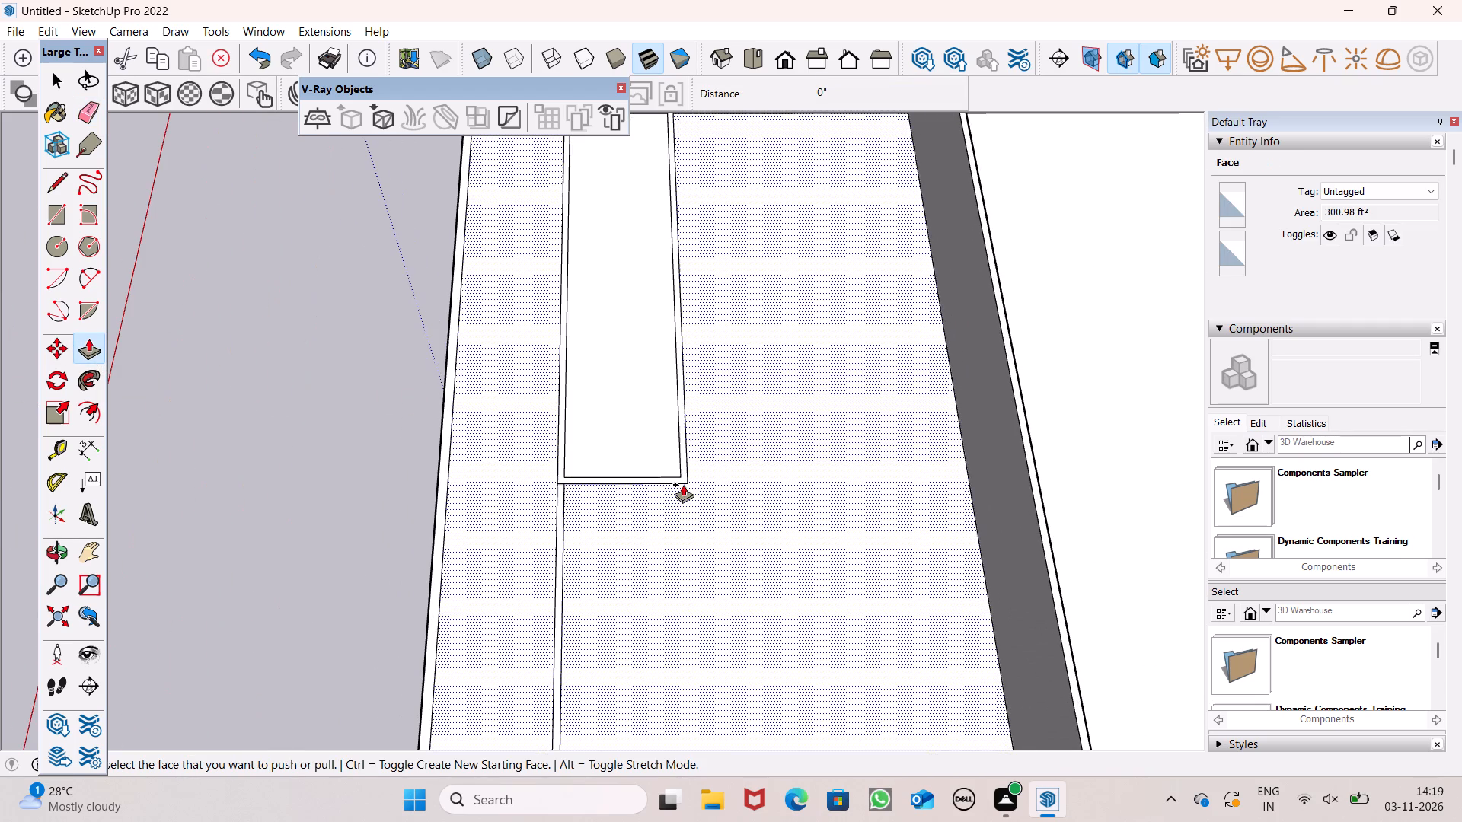
{"action": "left_click", "coordinate": [677, 475]}
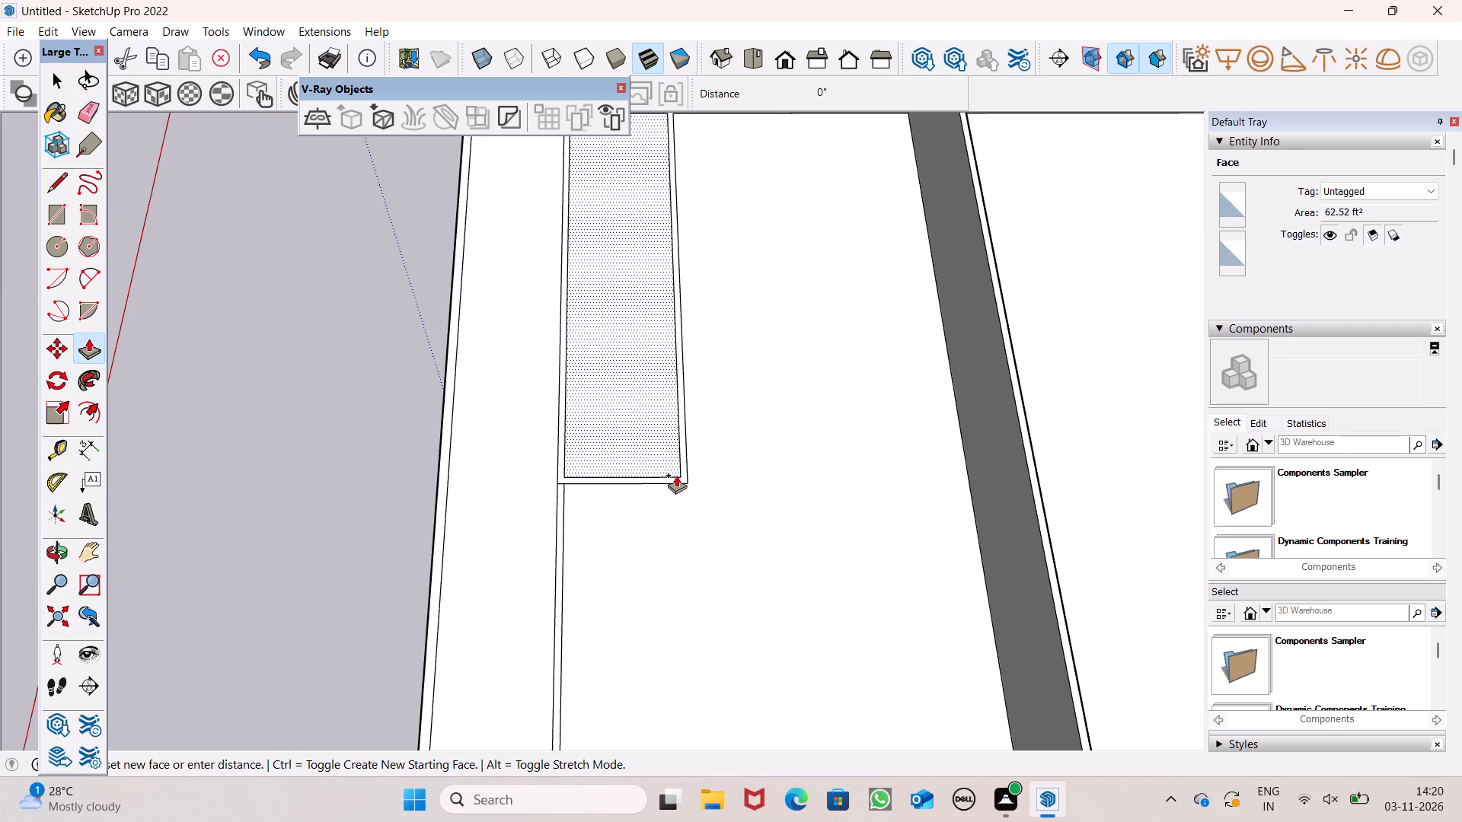
{"action": "key", "text": "space"}
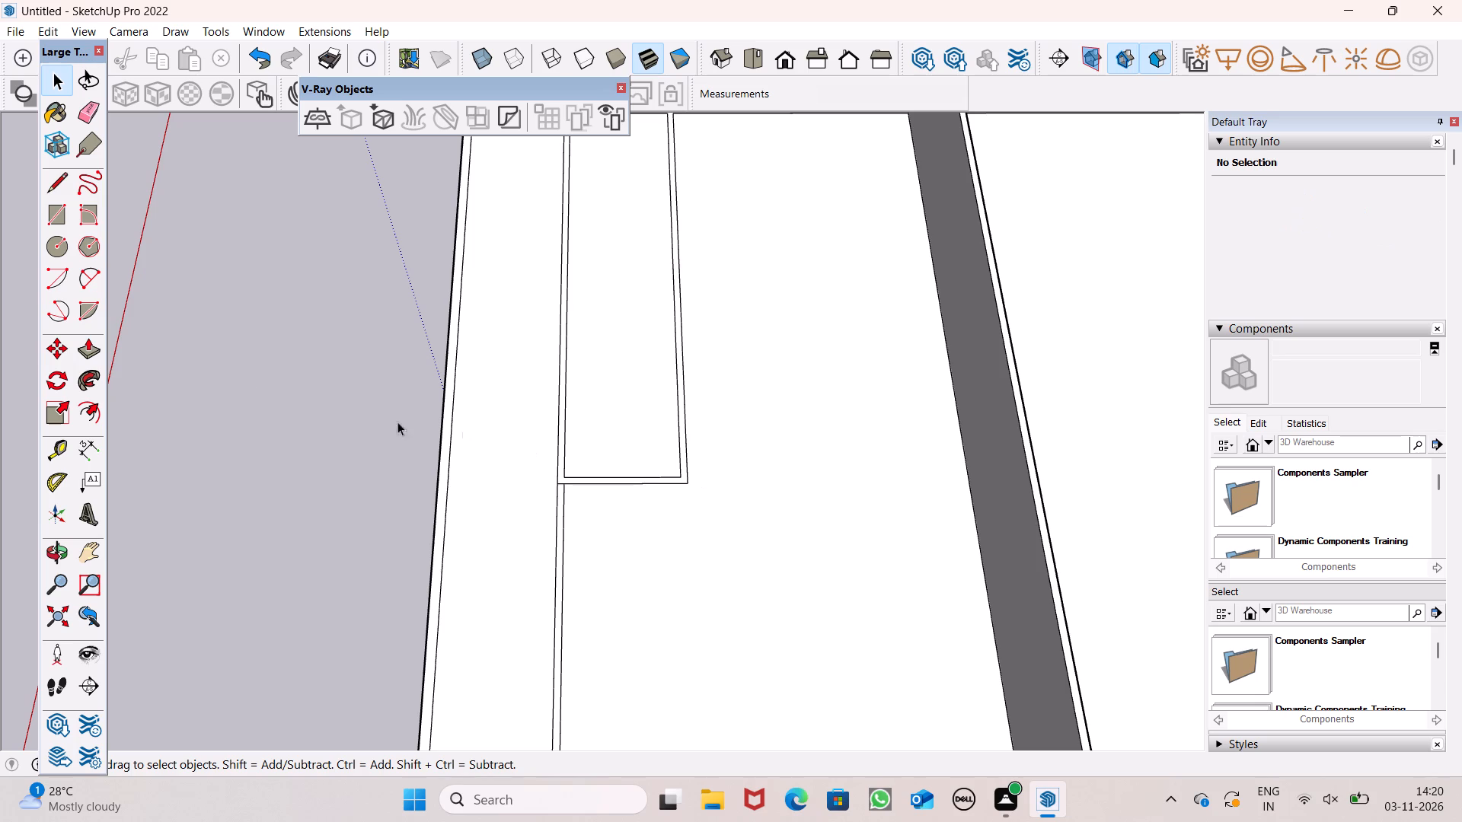
{"action": "left_click", "coordinate": [77, 346]}
{"action": "scroll", "coordinate": [669, 454], "scroll_direction": "up", "scroll_amount": 3}
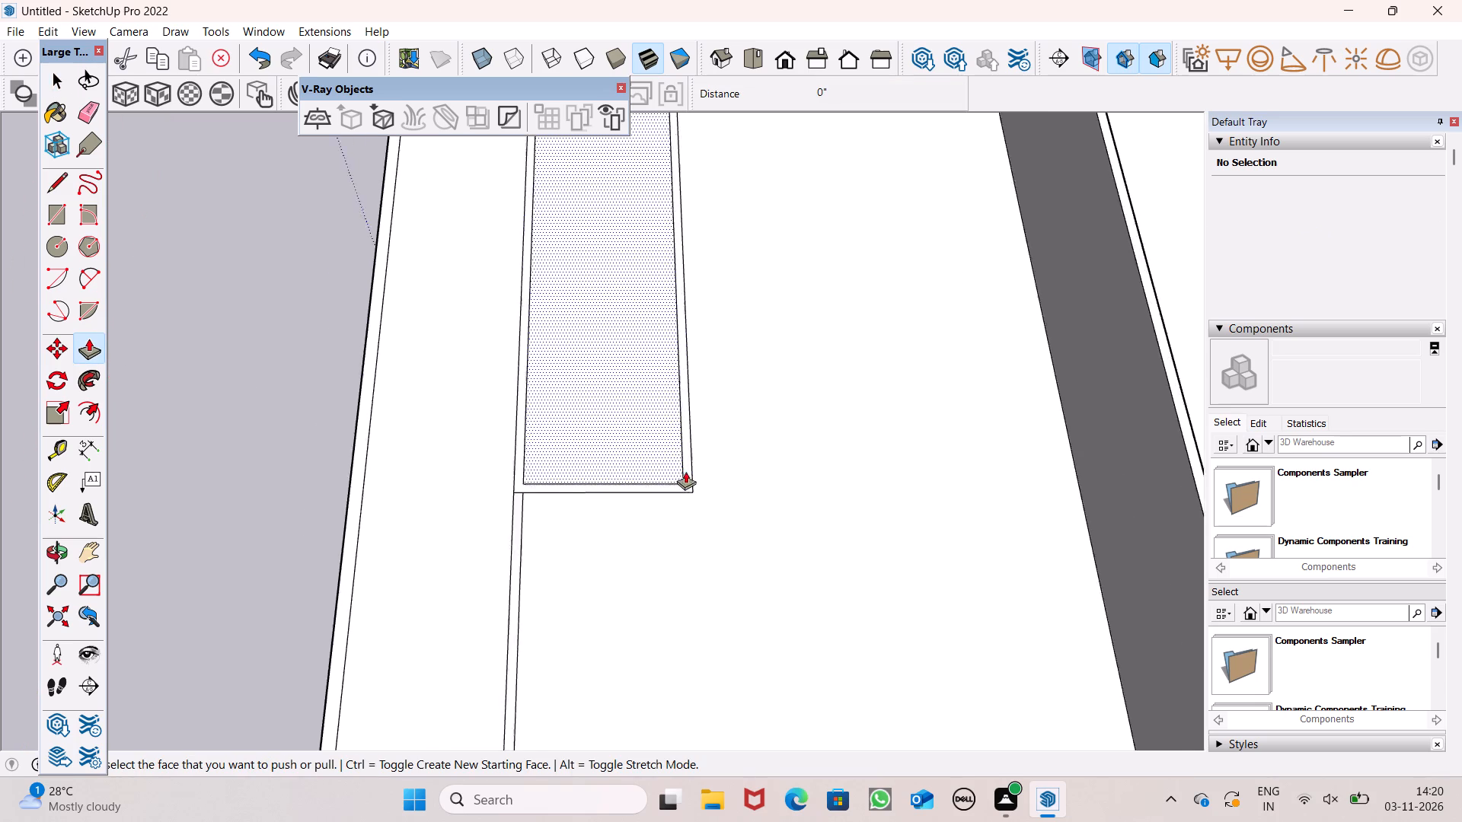
{"action": "scroll", "coordinate": [685, 471], "scroll_direction": "up", "scroll_amount": 2}
{"action": "left_click", "coordinate": [685, 488]}
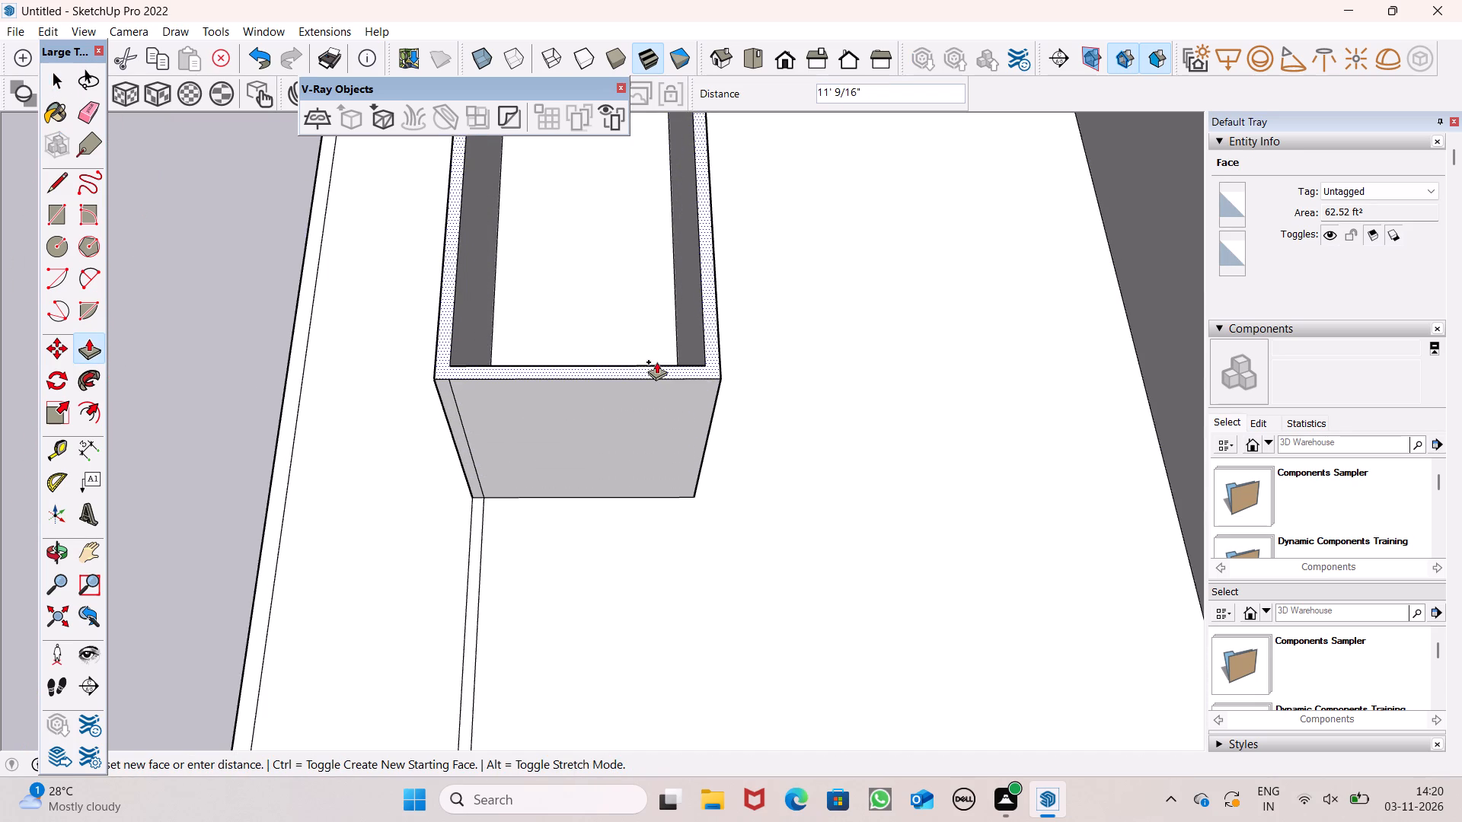
{"action": "type", "text": "10'"}
{"action": "key", "text": "Return"}
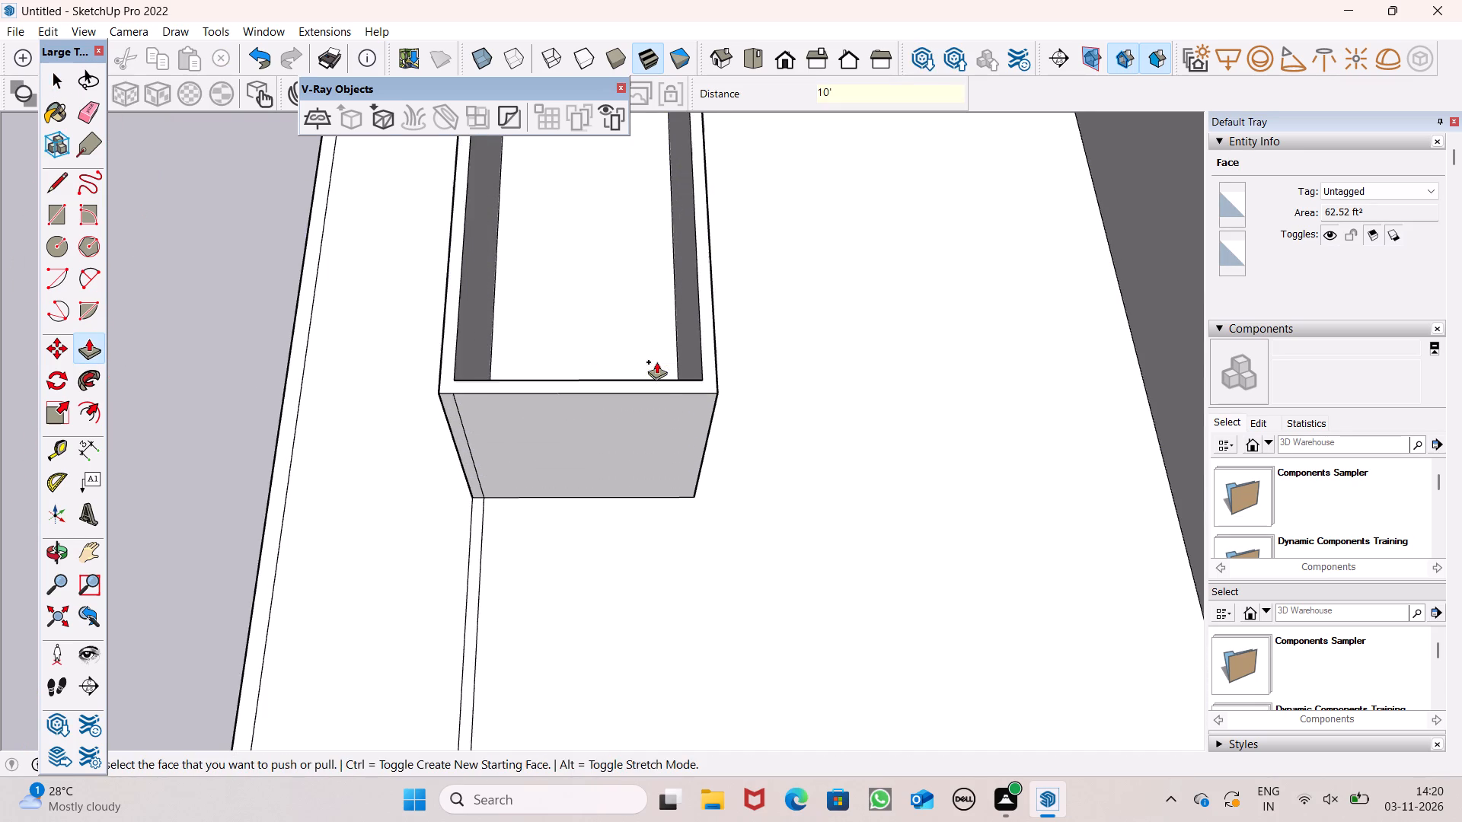
Measure the height of the newly raised narrow room's front corner with the Dimension tool.
{"action": "scroll", "coordinate": [656, 362], "scroll_direction": "down", "scroll_amount": 5}
{"action": "middle_click_drag", "start_coordinate": [633, 455], "coordinate": [685, 163]}
{"action": "scroll", "coordinate": [599, 345], "scroll_direction": "down", "scroll_amount": 2}
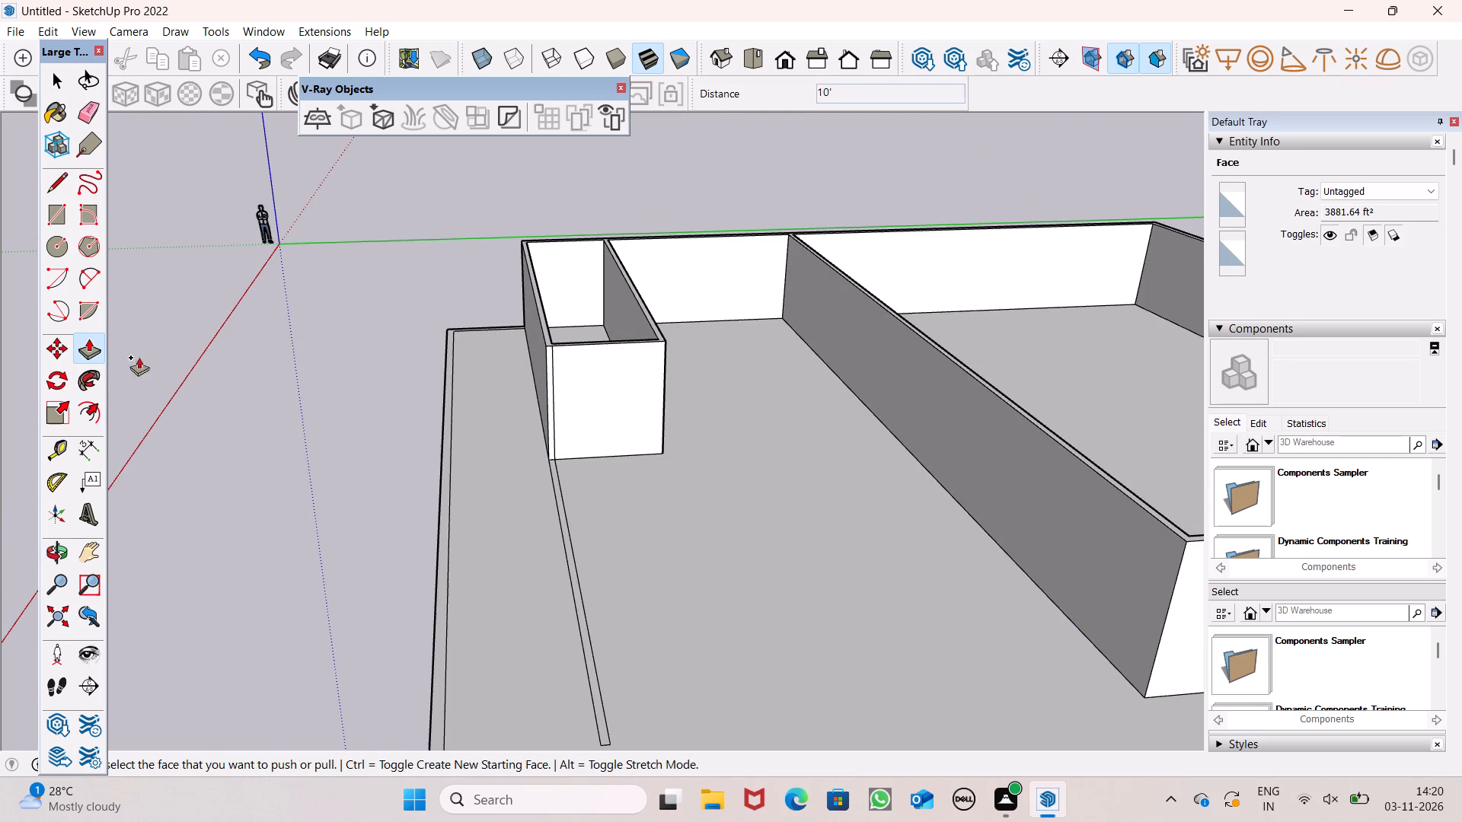
{"action": "left_click", "coordinate": [90, 457]}
{"action": "scroll", "coordinate": [551, 404], "scroll_direction": "up", "scroll_amount": 1}
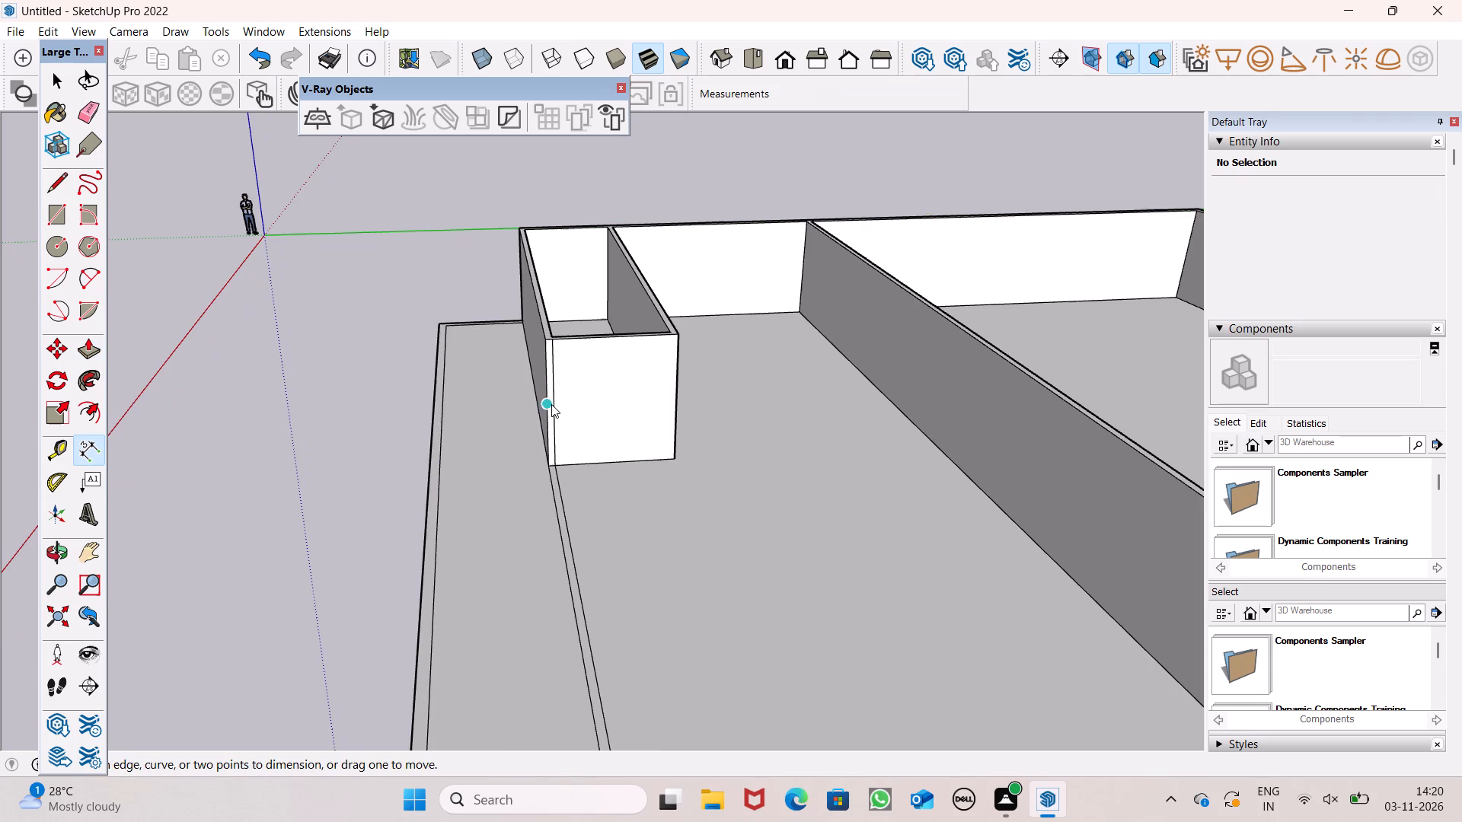
{"action": "left_click", "coordinate": [680, 342]}
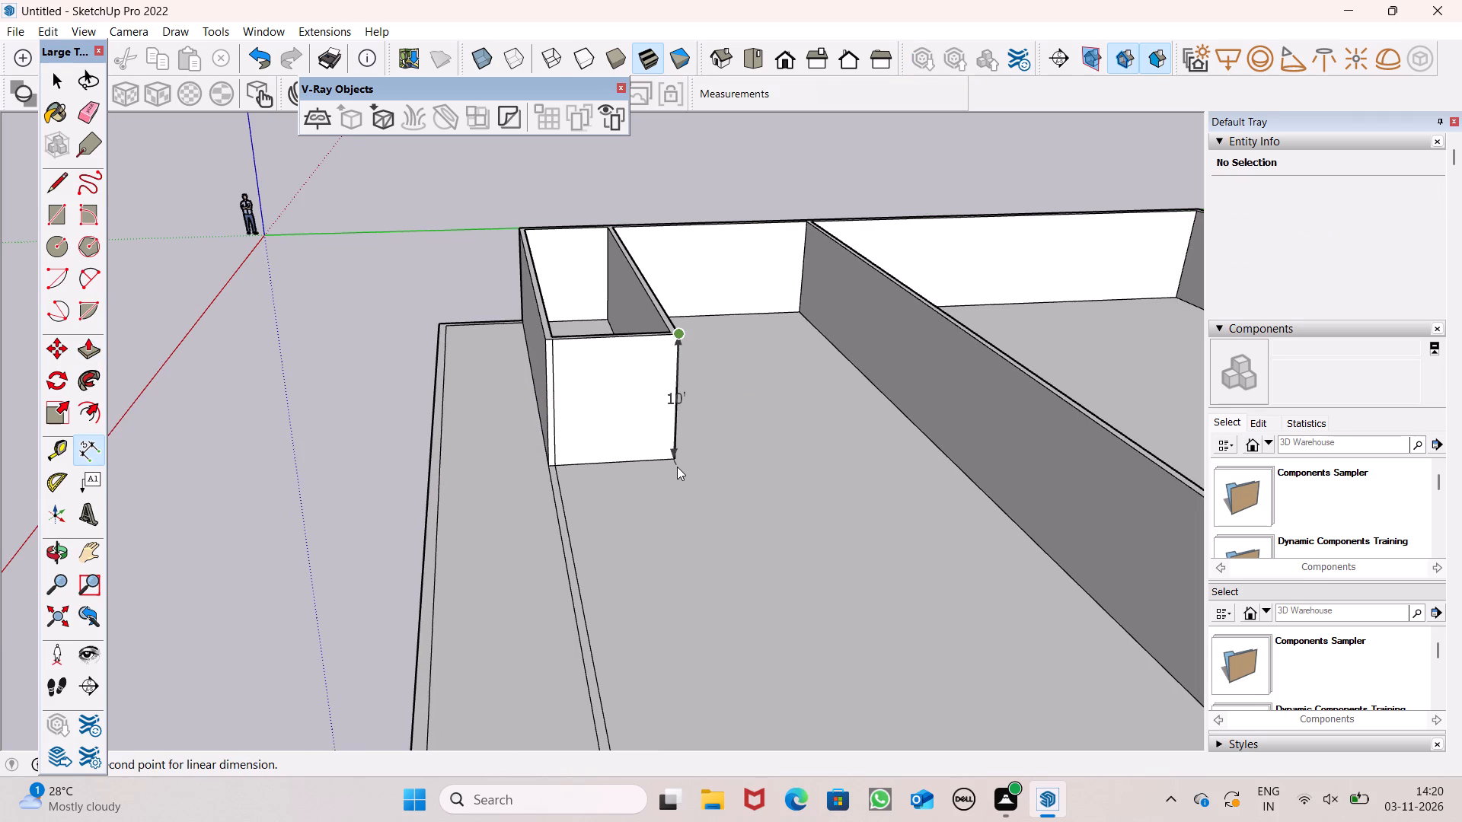
{"action": "key", "text": "space"}
Place a lengthwise guide about 4' from the long interior strip's inner edge, and a second one 6" back toward the strip.
{"action": "scroll", "coordinate": [535, 421], "scroll_direction": "down", "scroll_amount": 9}
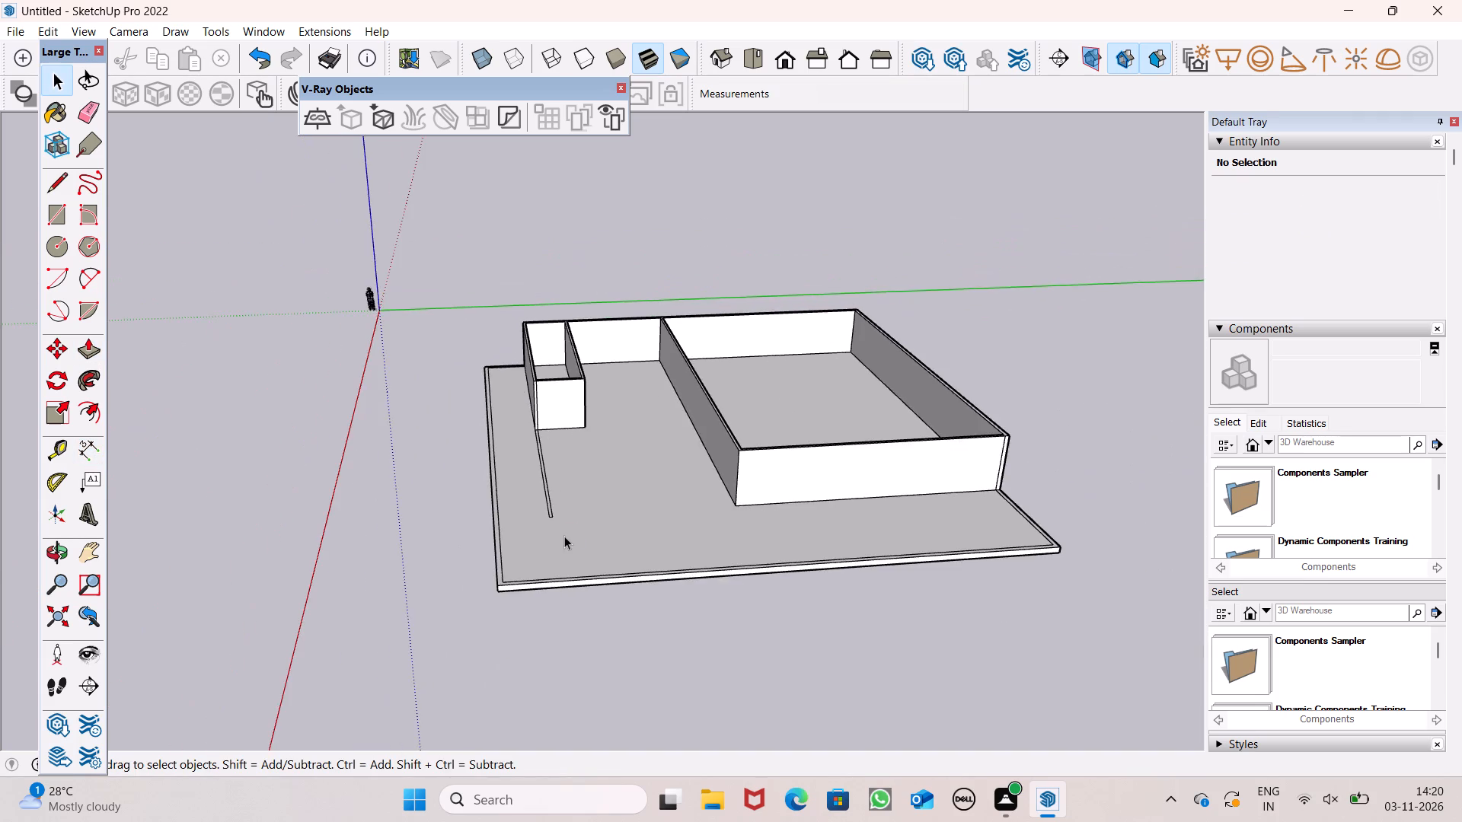
{"action": "middle_click_drag", "start_coordinate": [564, 536], "coordinate": [505, 585]}
{"action": "scroll", "coordinate": [520, 571], "scroll_direction": "up", "scroll_amount": 1}
{"action": "scroll", "coordinate": [366, 702], "scroll_direction": "down", "scroll_amount": 2}
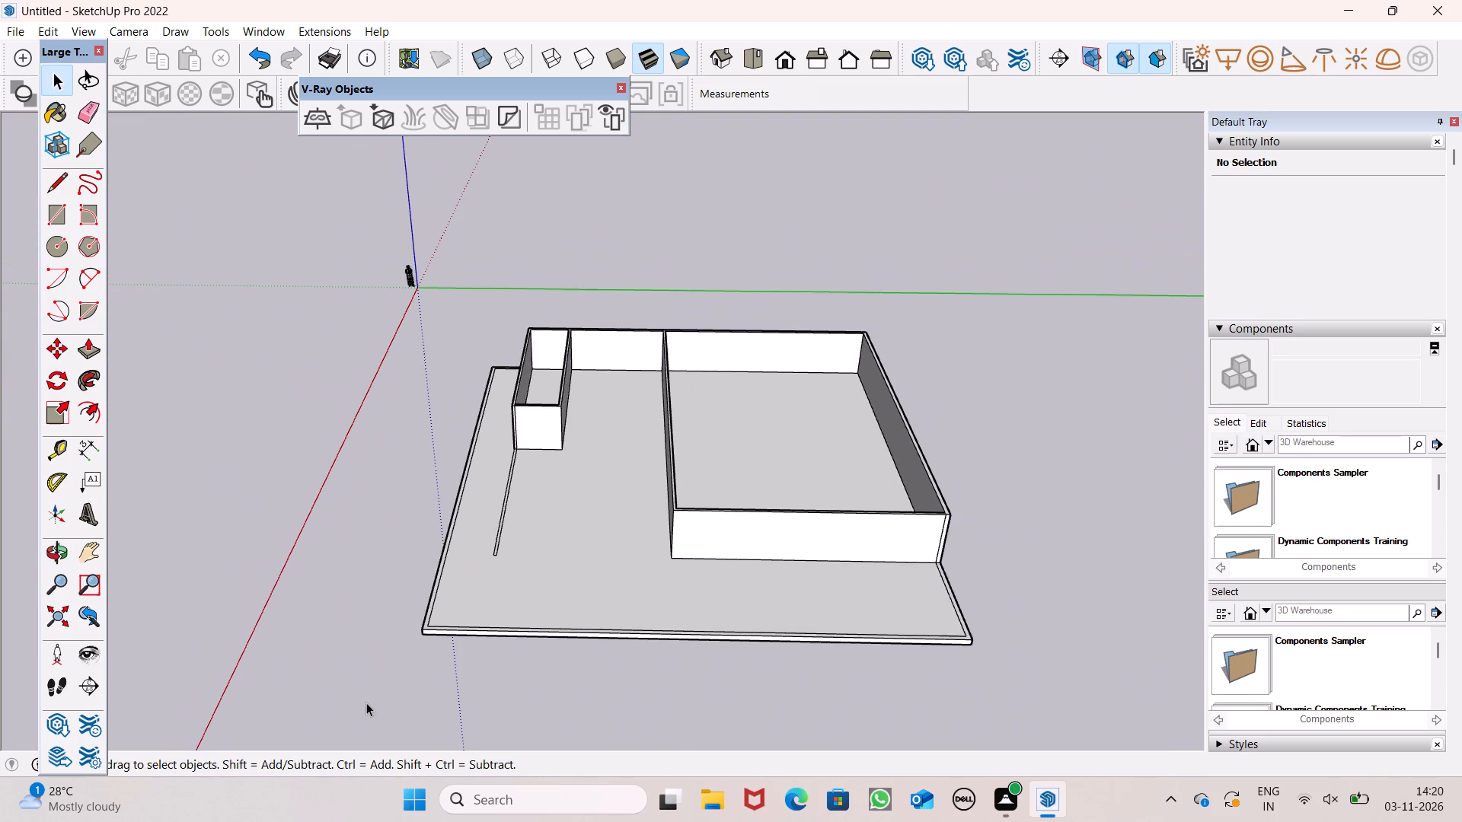
{"action": "scroll", "coordinate": [332, 679], "scroll_direction": "up", "scroll_amount": 5}
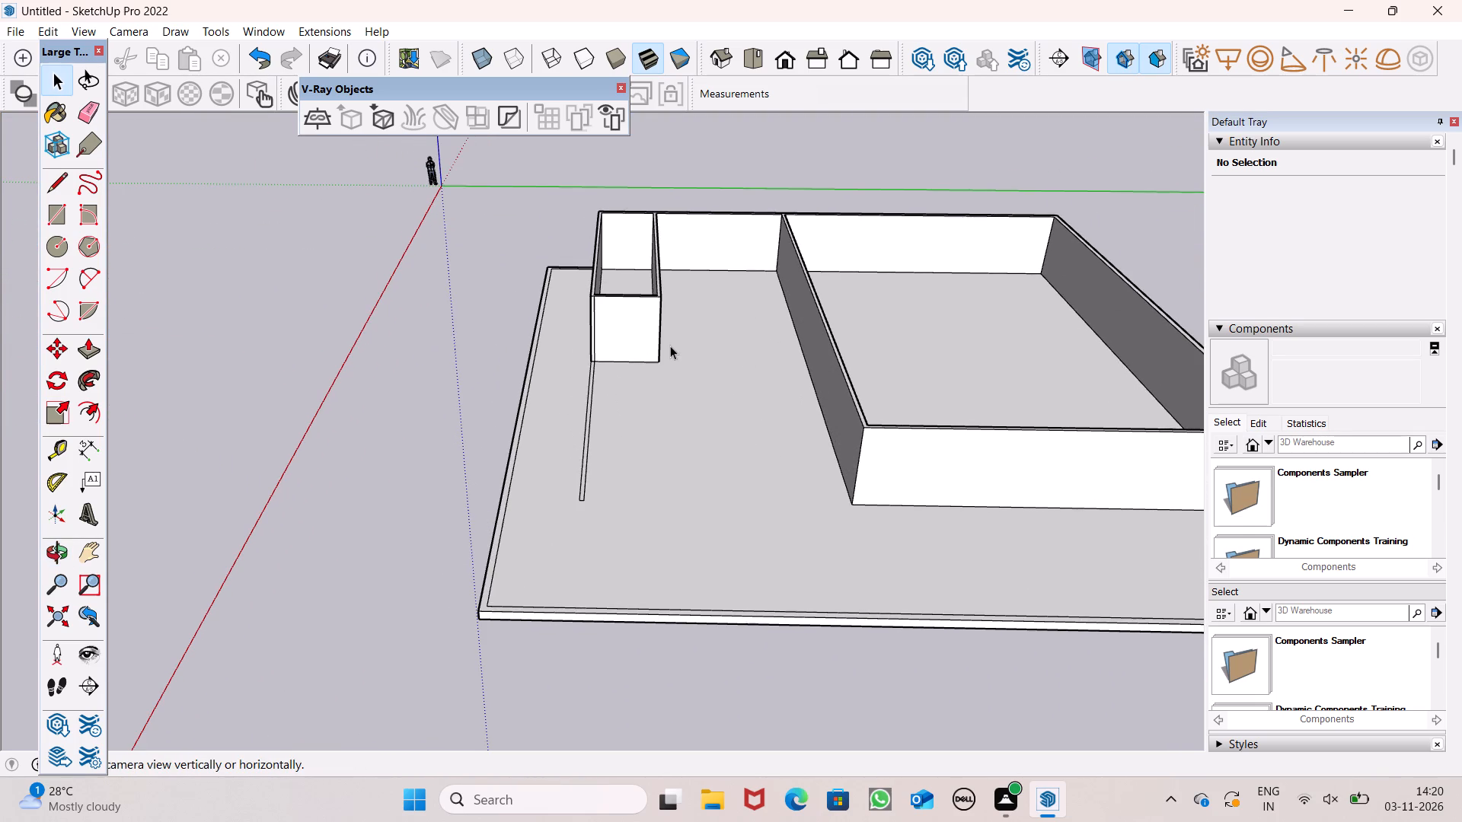
{"action": "scroll", "coordinate": [678, 347], "scroll_direction": "down", "scroll_amount": 2}
{"action": "middle_click_drag", "start_coordinate": [704, 356], "coordinate": [717, 544]}
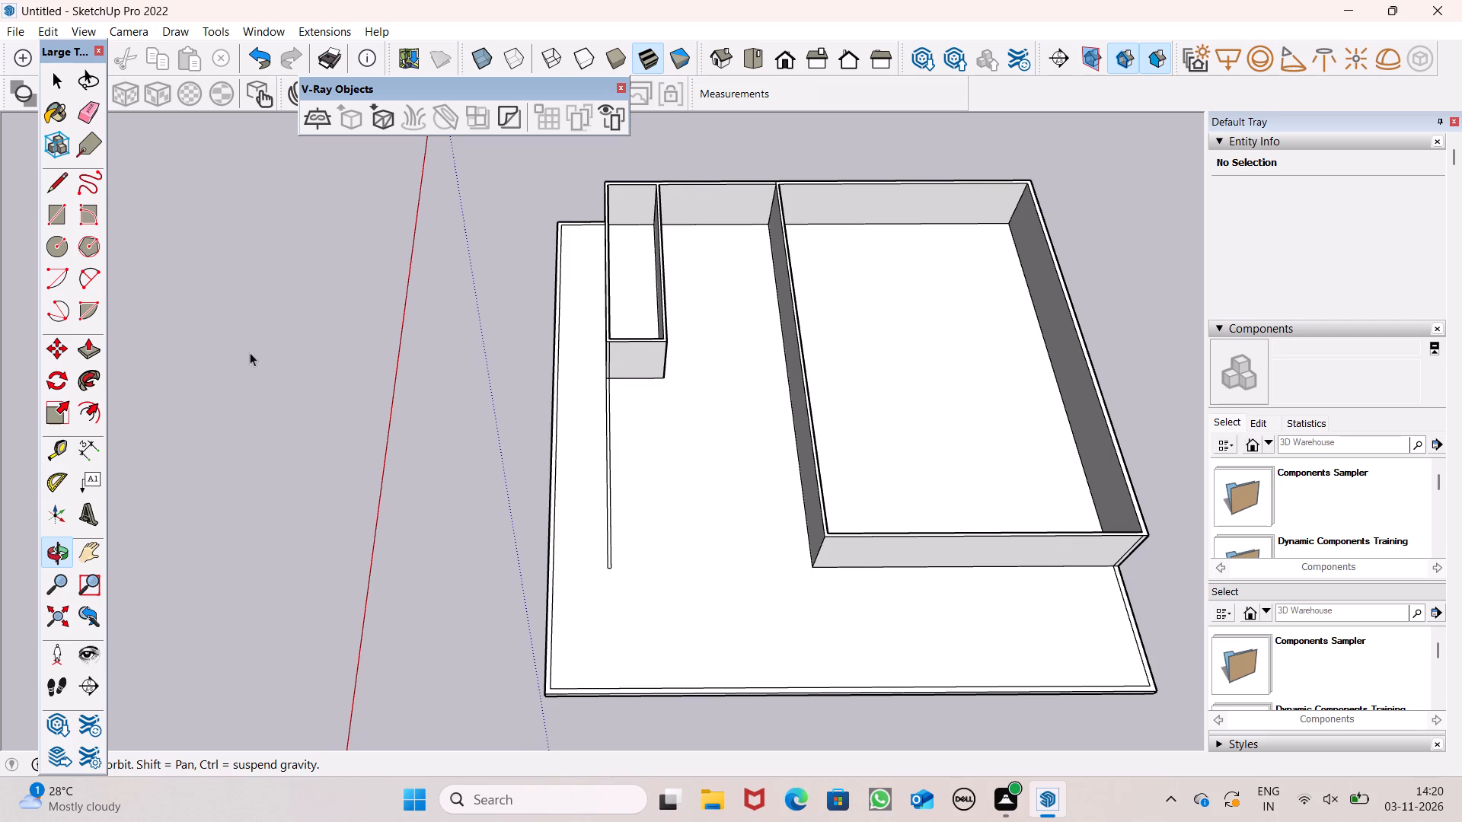
{"action": "left_click", "coordinate": [58, 454]}
{"action": "scroll", "coordinate": [687, 400], "scroll_direction": "up", "scroll_amount": 3}
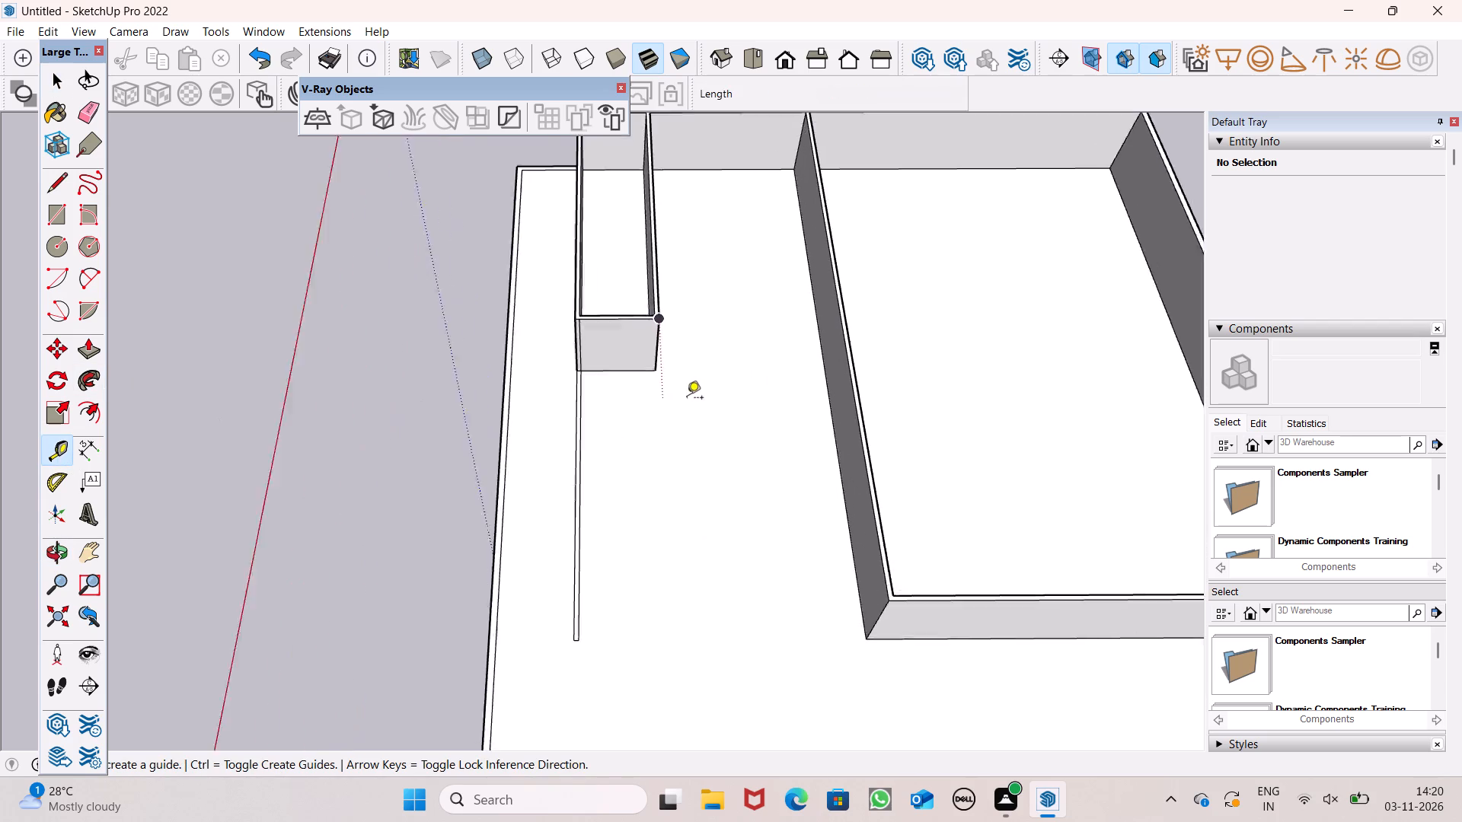
{"action": "scroll", "coordinate": [687, 399], "scroll_direction": "up", "scroll_amount": 4}
{"action": "left_click", "coordinate": [525, 432]}
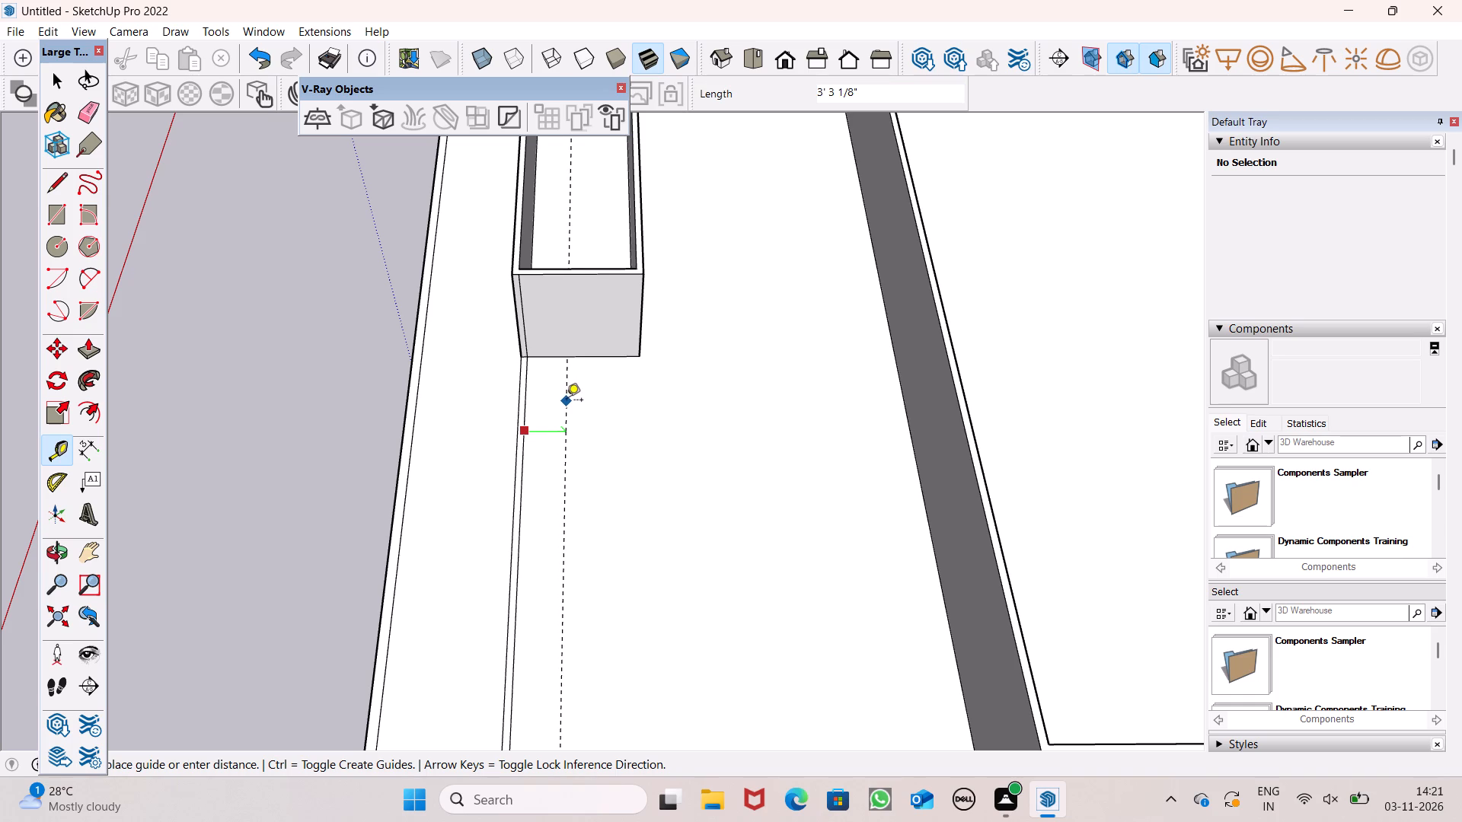
{"action": "left_click", "coordinate": [576, 400]}
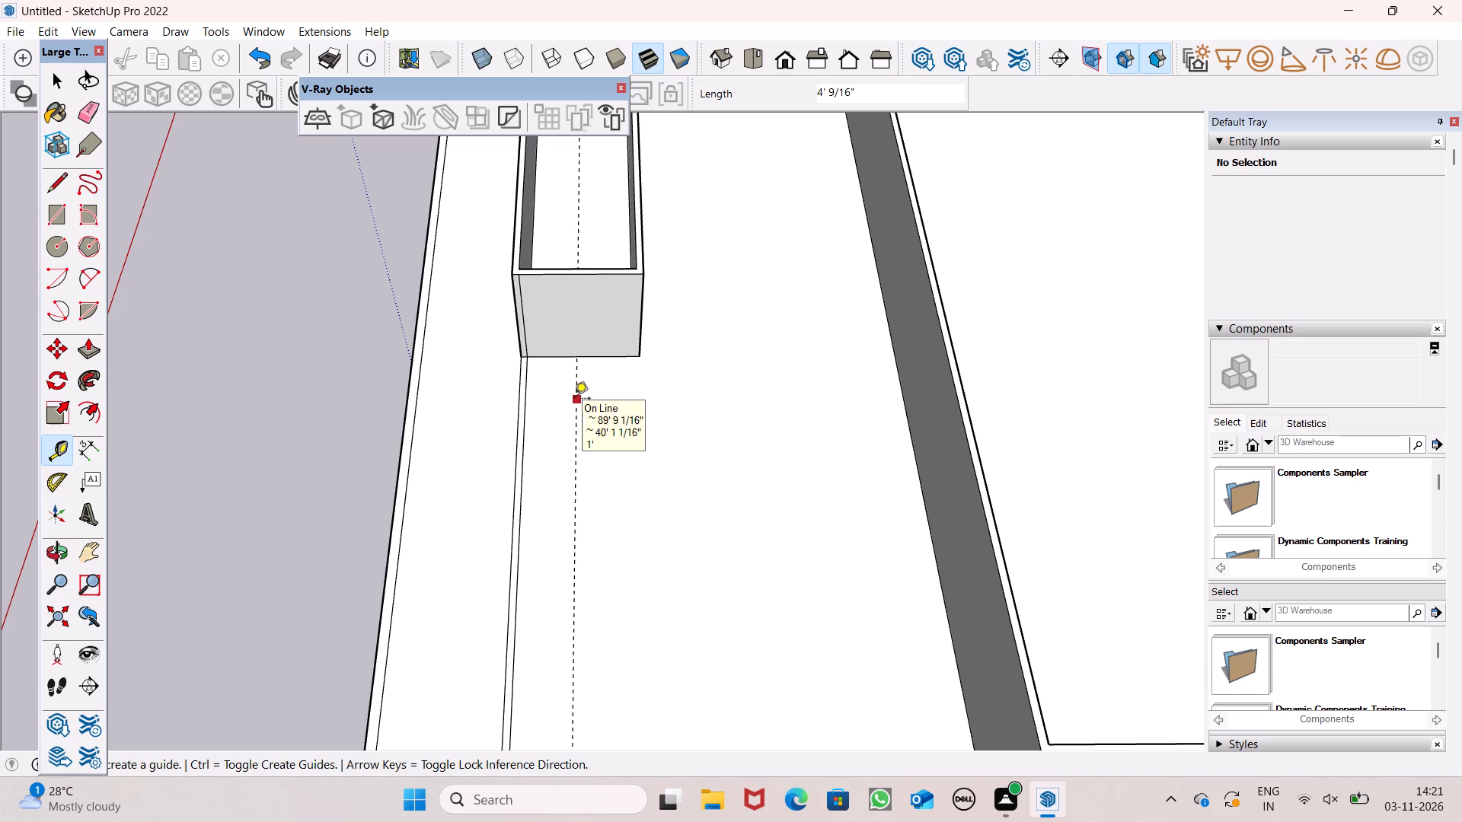
{"action": "left_click", "coordinate": [573, 400]}
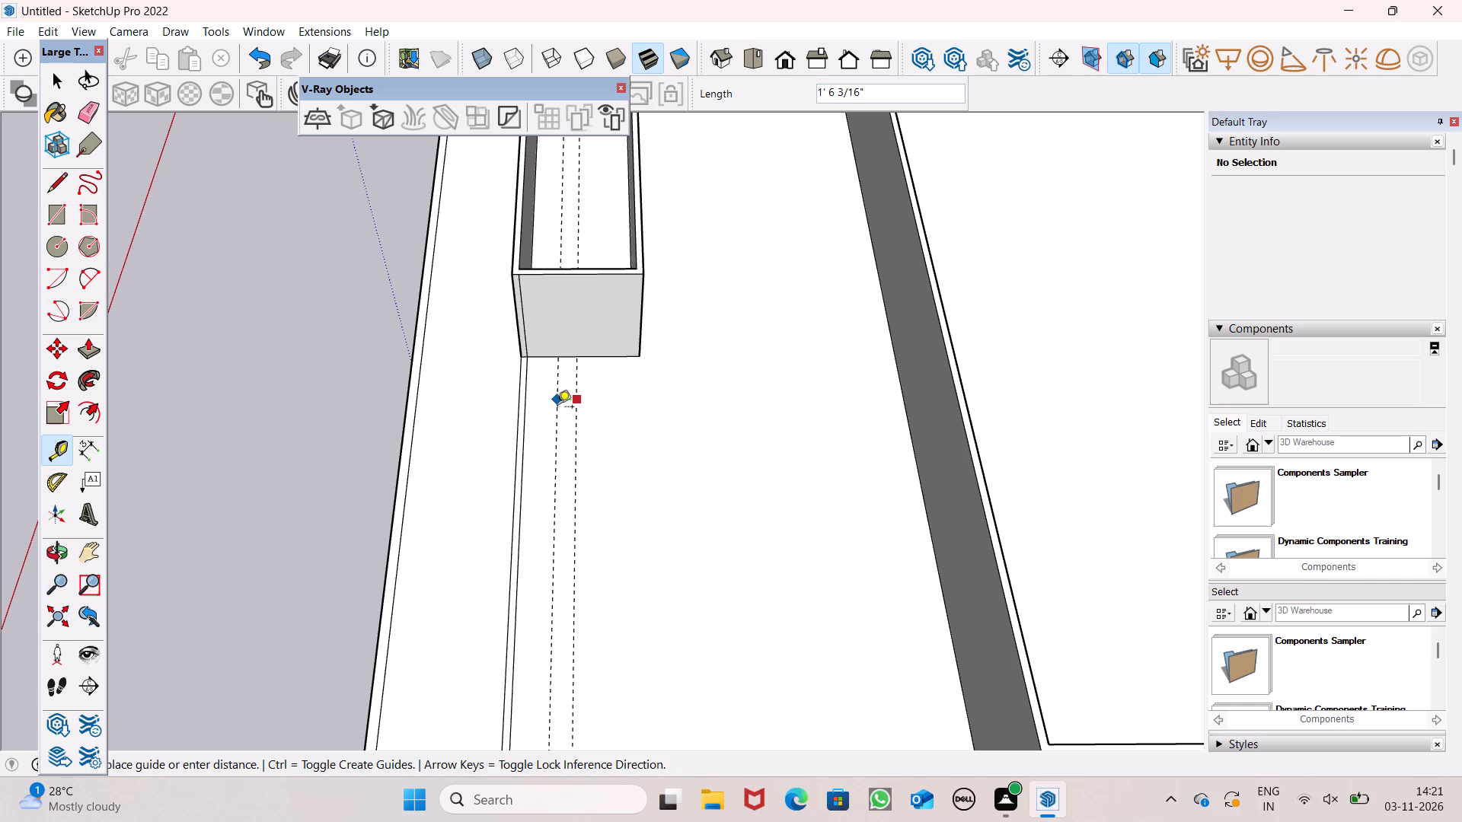
{"action": "type", "text": "6\""}
{"action": "key", "text": "Return"}
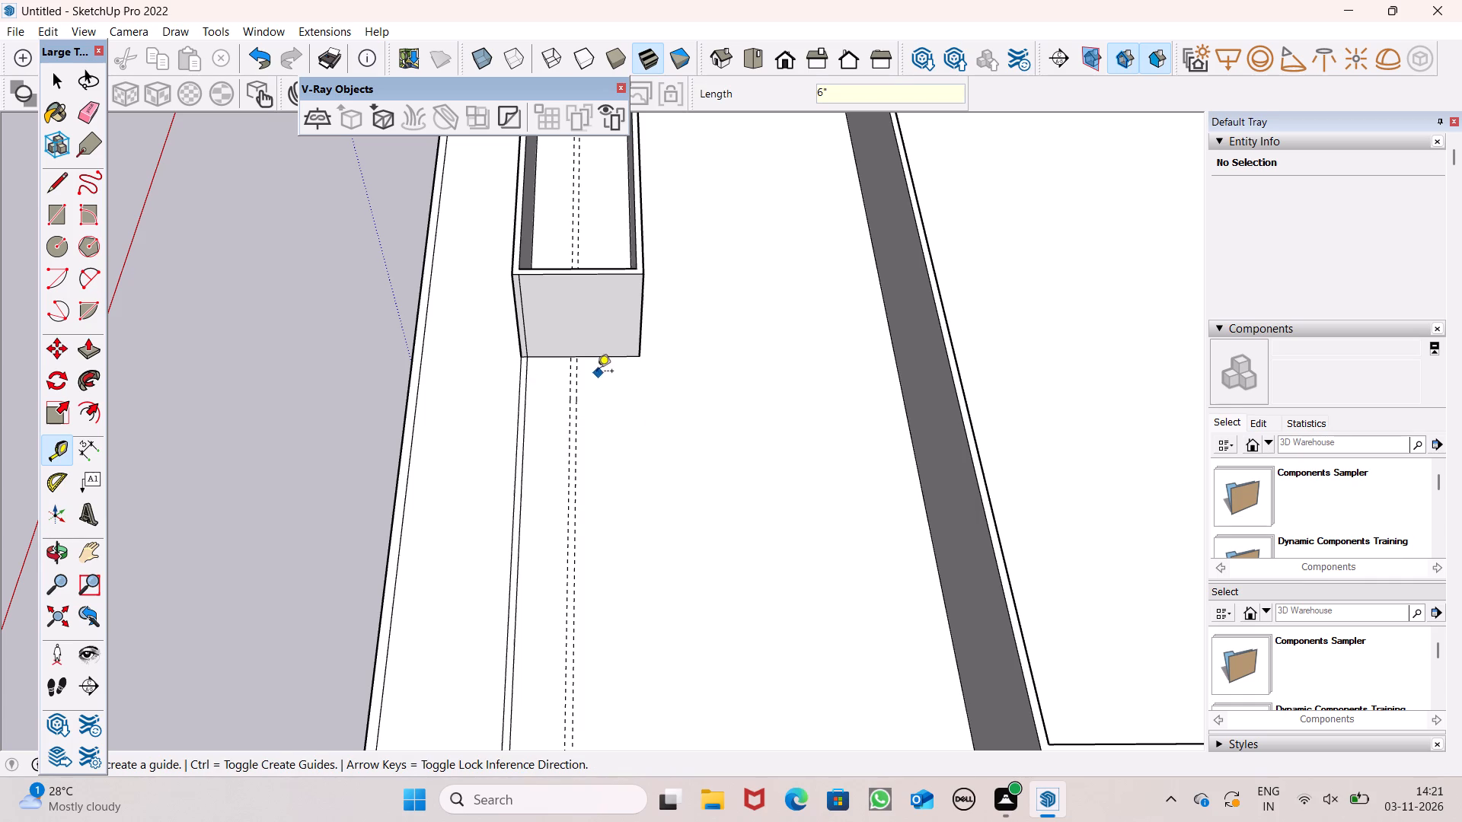
Place a crosswise guide about 15' in front of the narrow room's front wall base.
{"action": "left_click", "coordinate": [591, 358]}
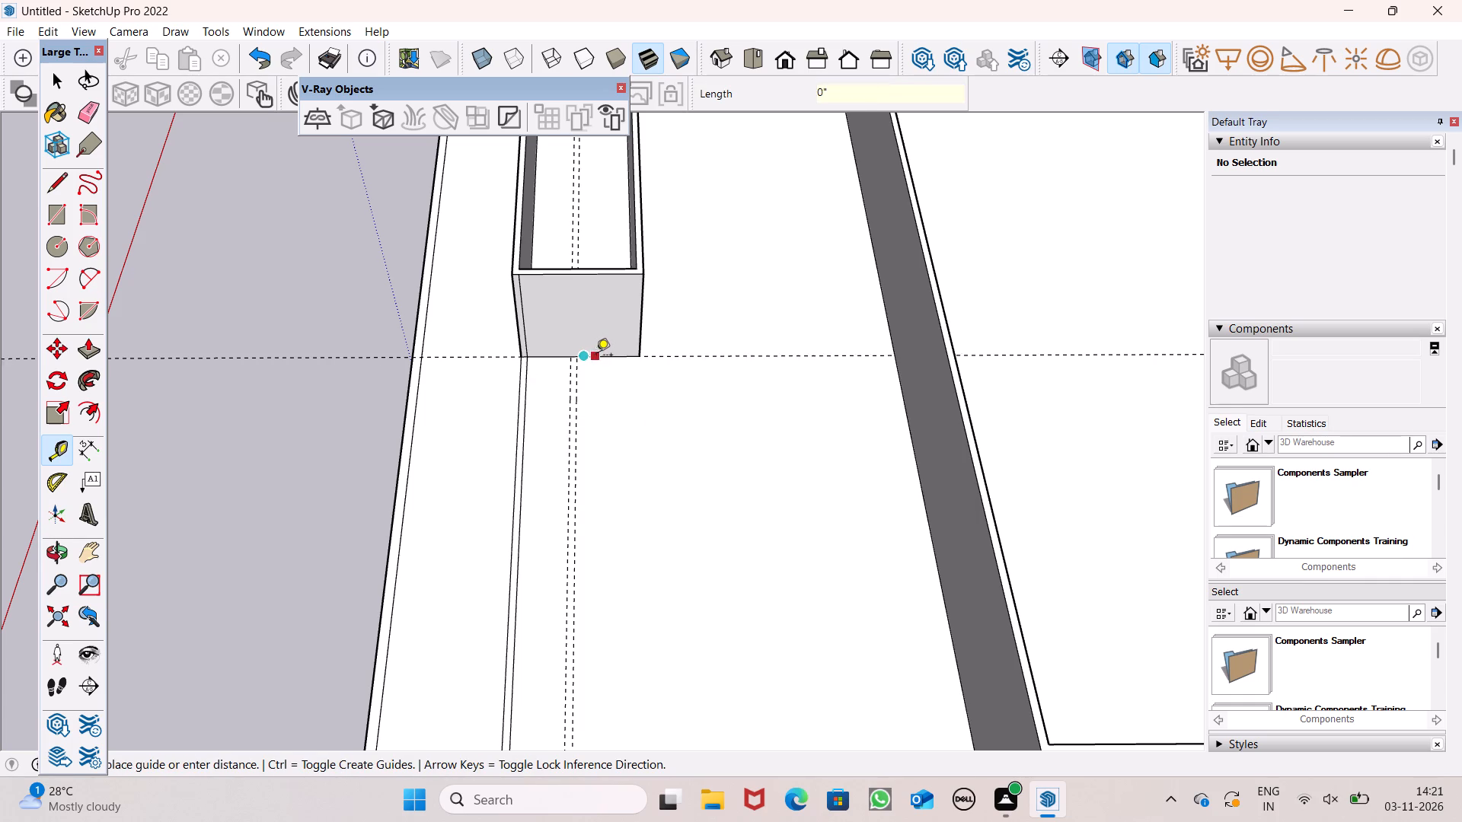
{"action": "scroll", "coordinate": [596, 355], "scroll_direction": "down", "scroll_amount": 5}
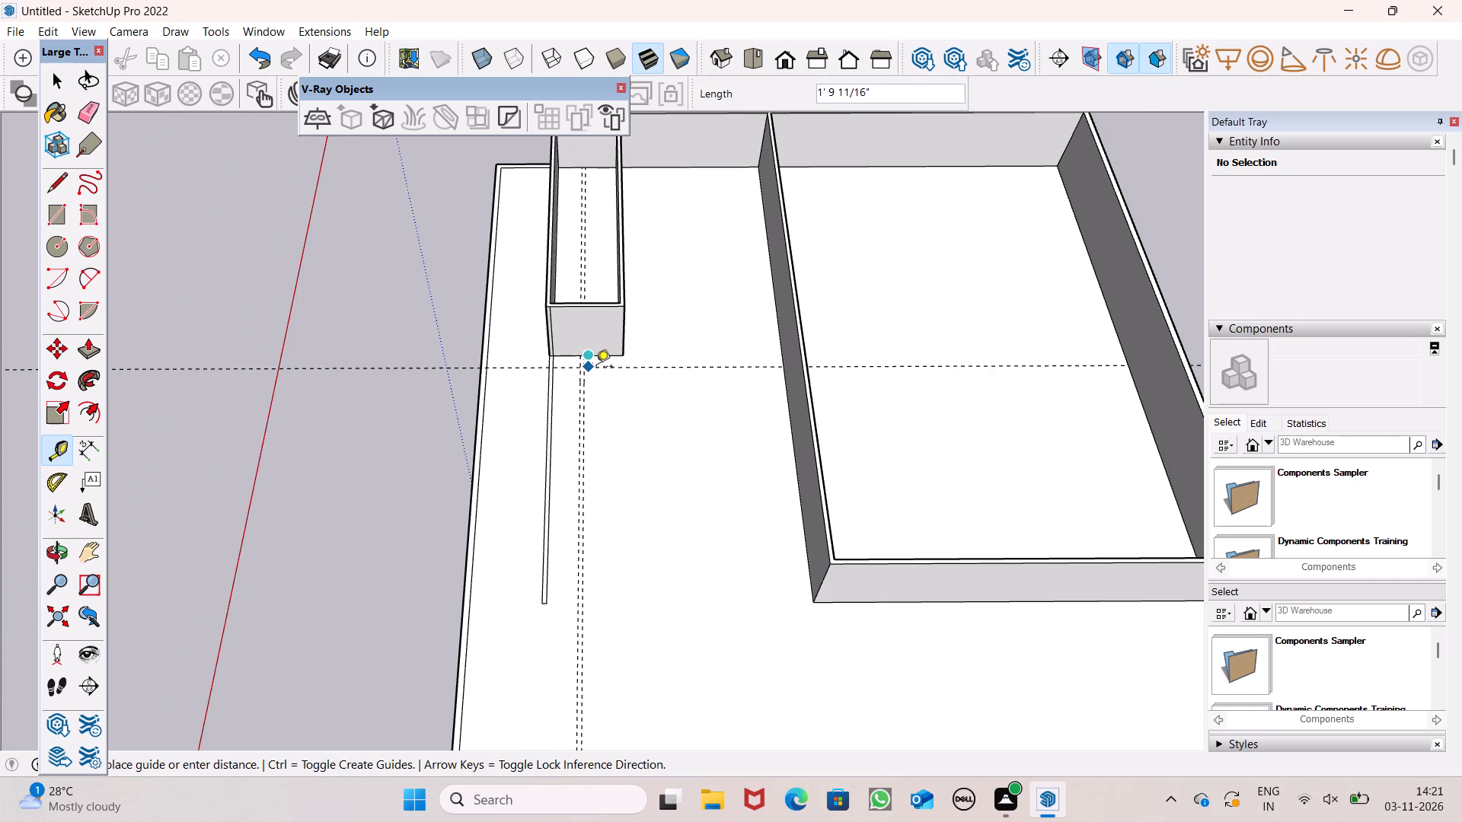
{"action": "scroll", "coordinate": [602, 390], "scroll_direction": "up", "scroll_amount": 3}
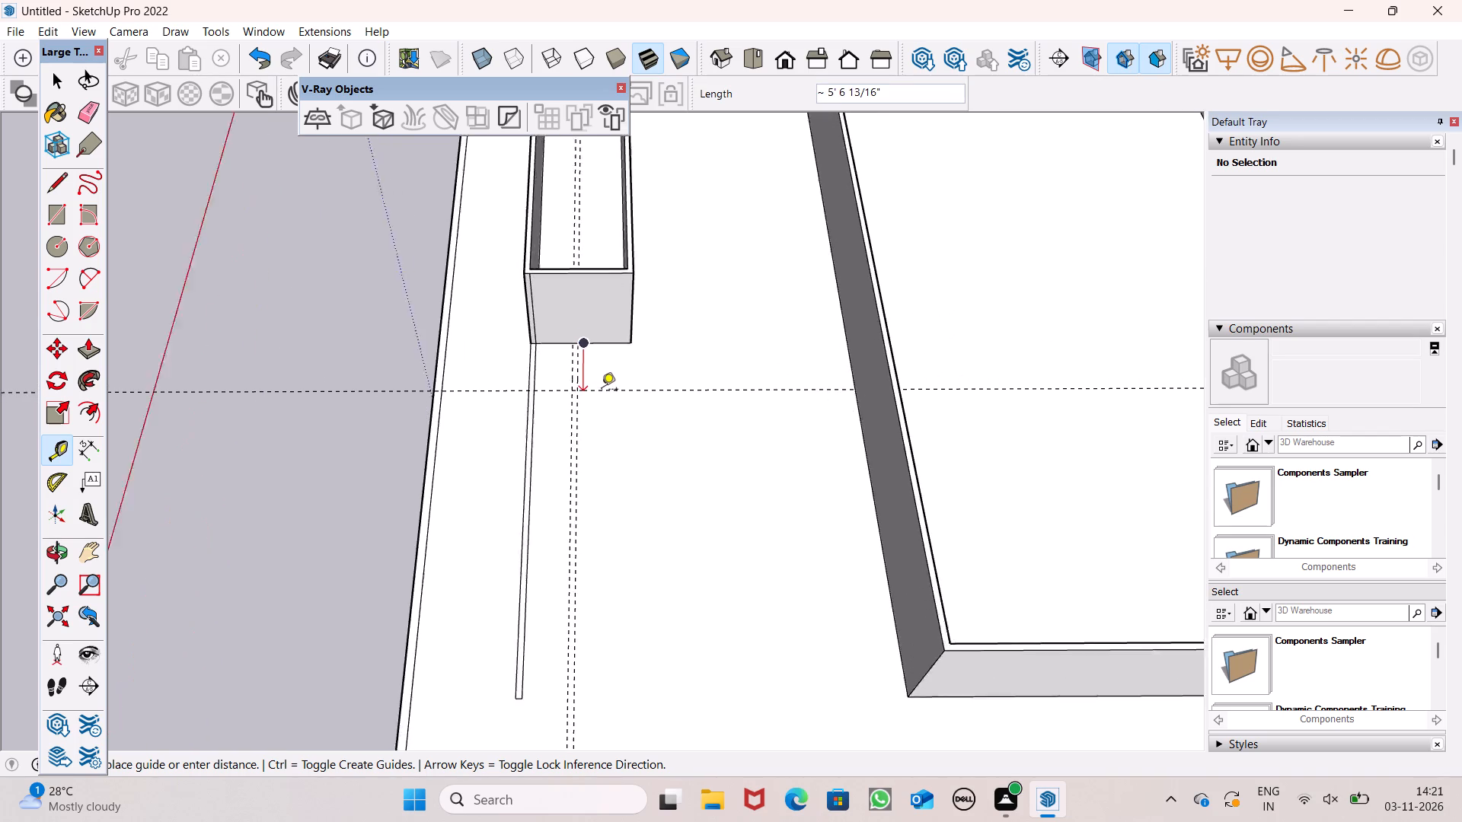
{"action": "scroll", "coordinate": [602, 390], "scroll_direction": "up", "scroll_amount": 3}
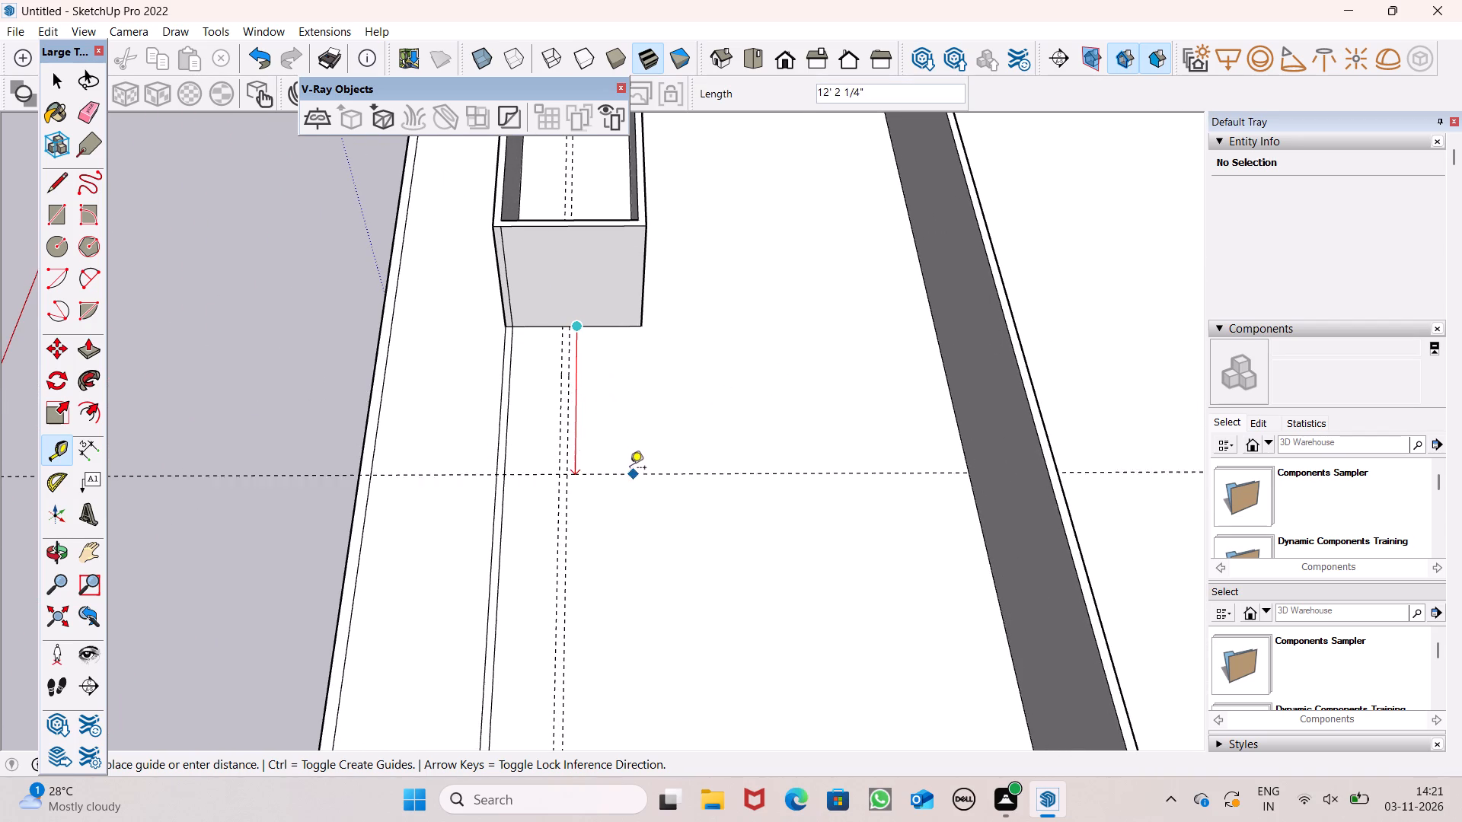
{"action": "scroll", "coordinate": [609, 421], "scroll_direction": "down", "scroll_amount": 6}
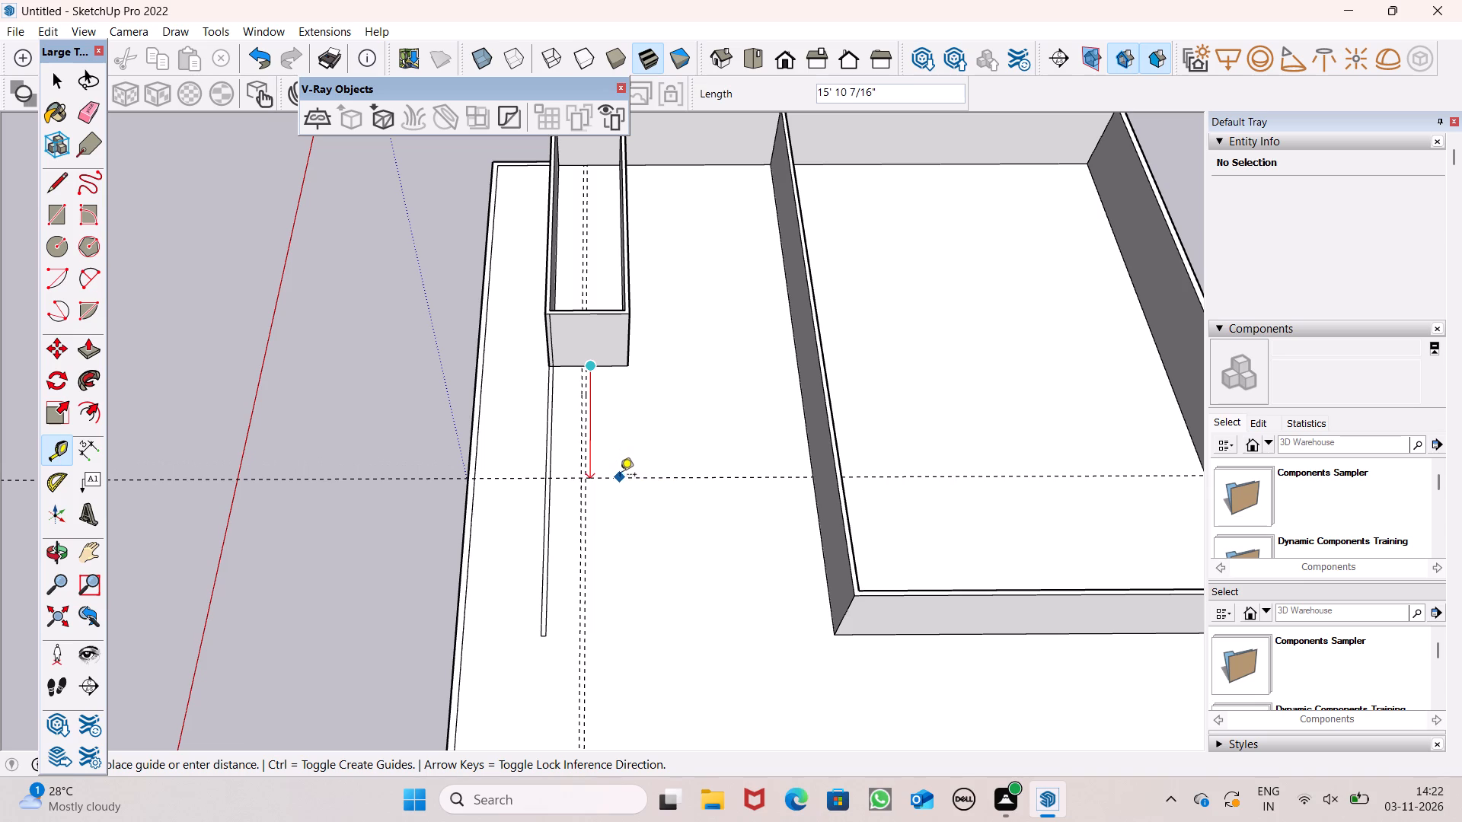
{"action": "left_click", "coordinate": [620, 472]}
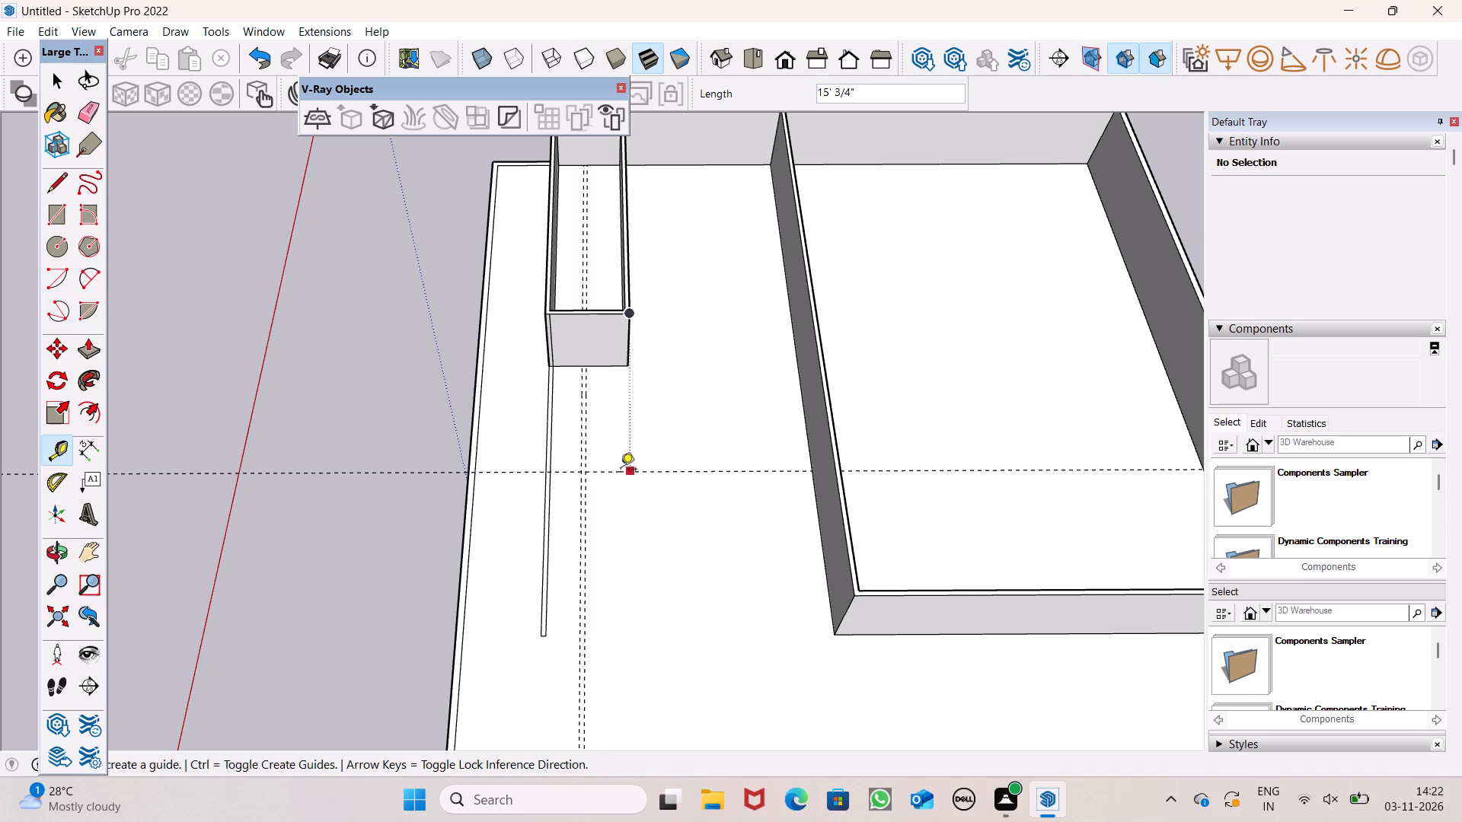
Place a second crosswise guide 6" from the first, on the side away from the narrow room.
{"action": "left_click", "coordinate": [593, 476]}
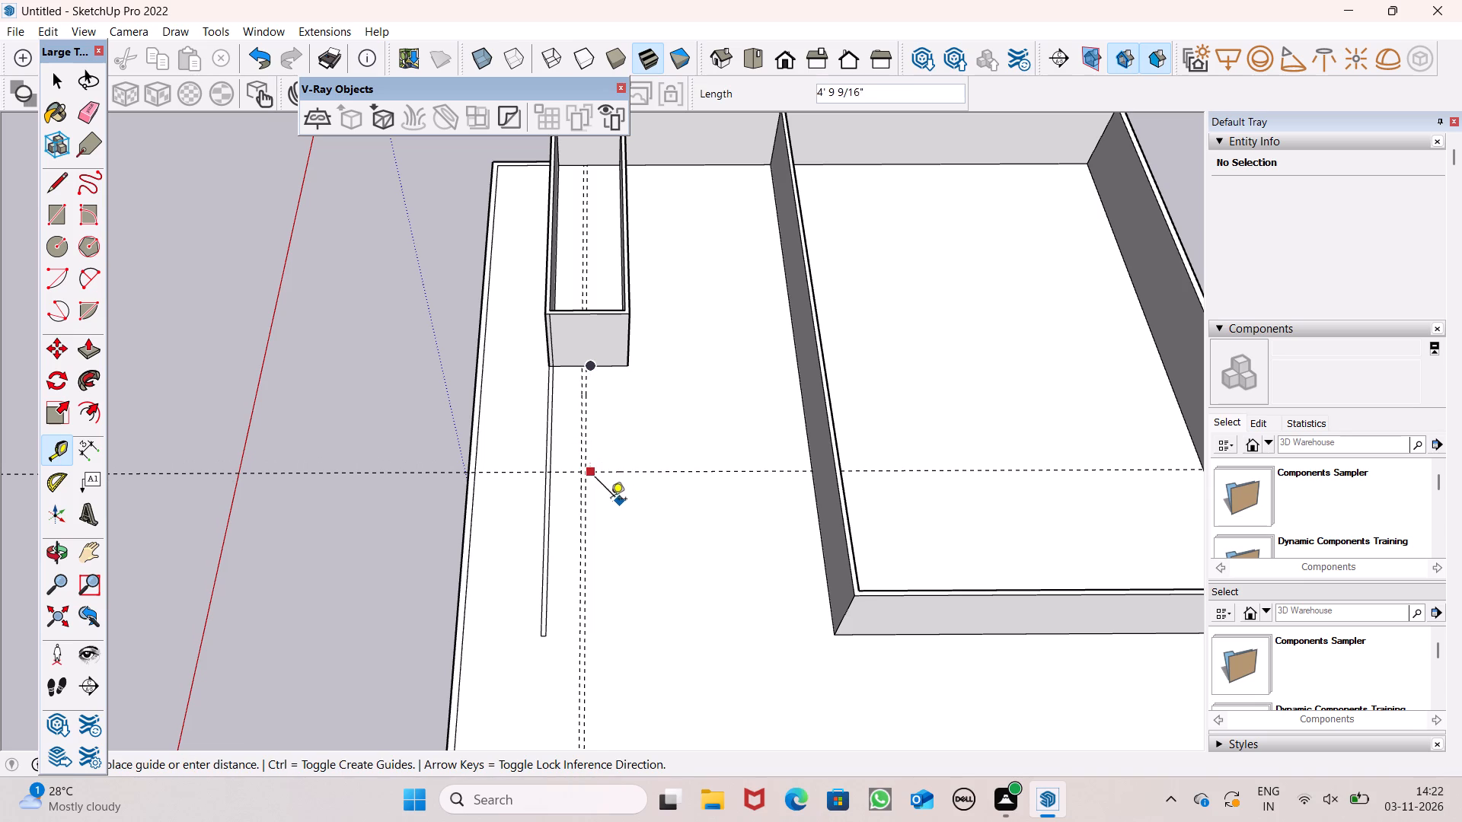
{"action": "key", "text": "m"}
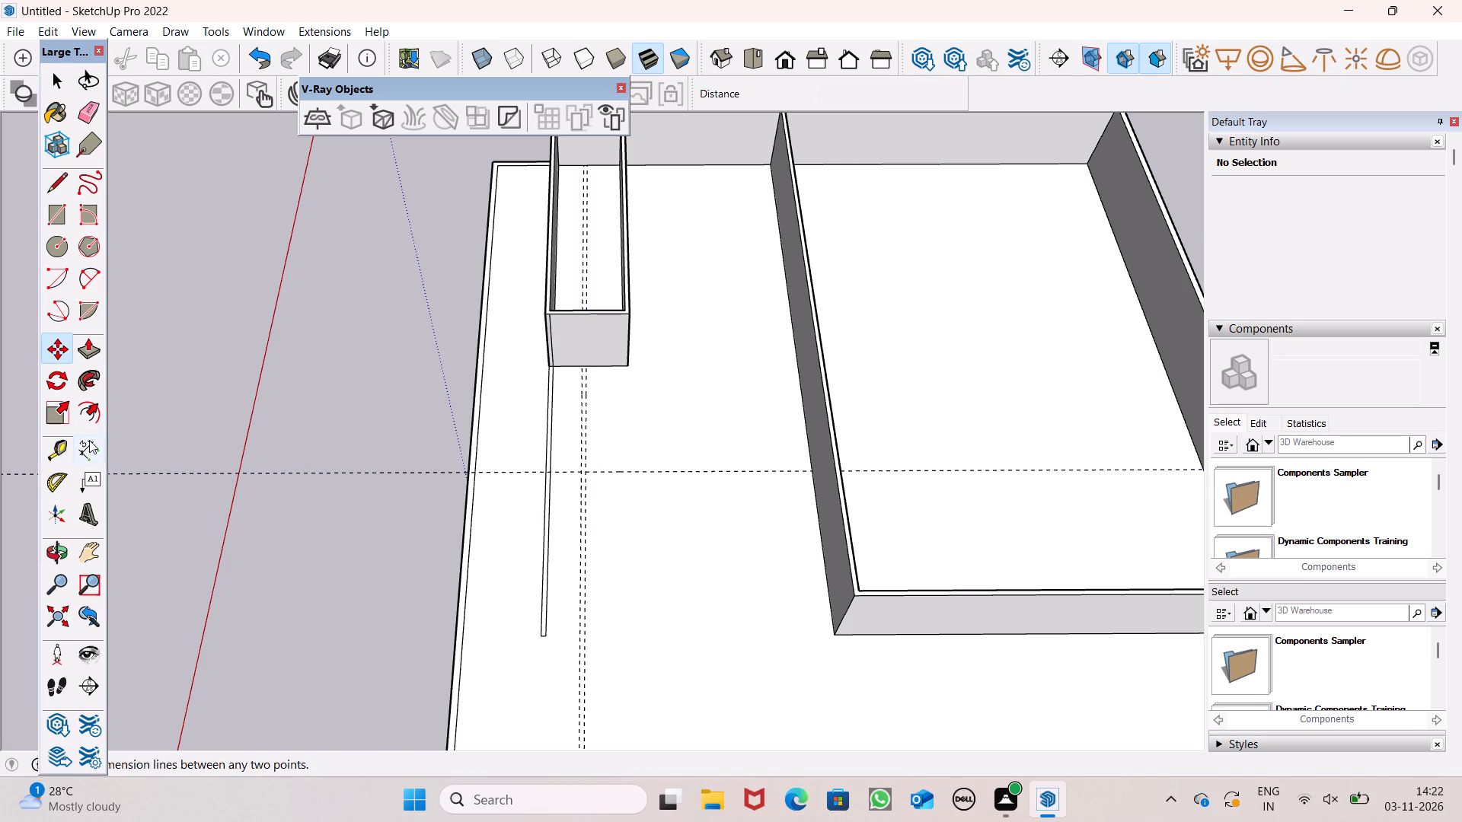
{"action": "left_click", "coordinate": [64, 448]}
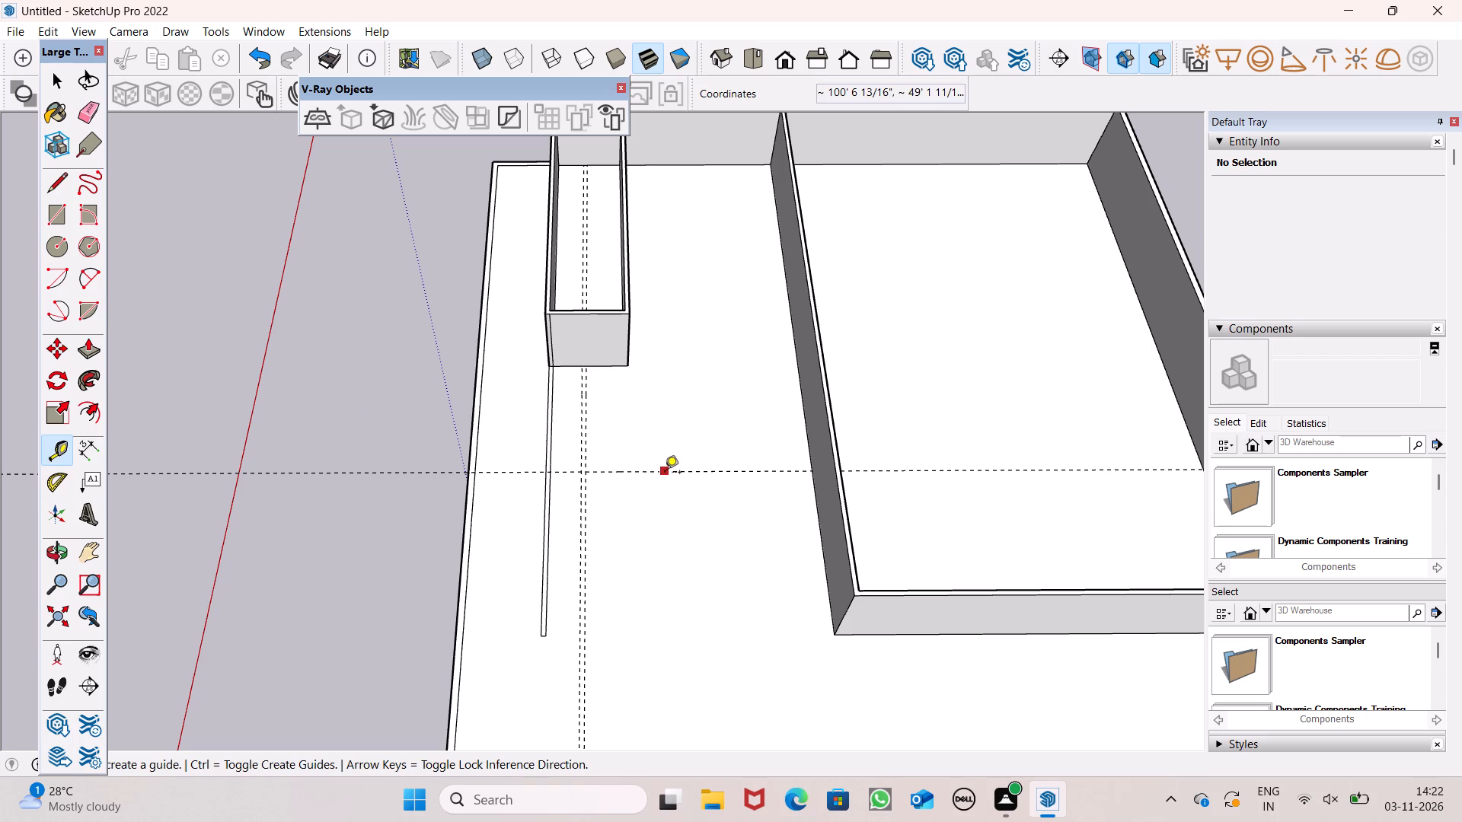
{"action": "left_click", "coordinate": [665, 472]}
{"action": "type", "text": "6\""}
{"action": "key", "text": "Return"}
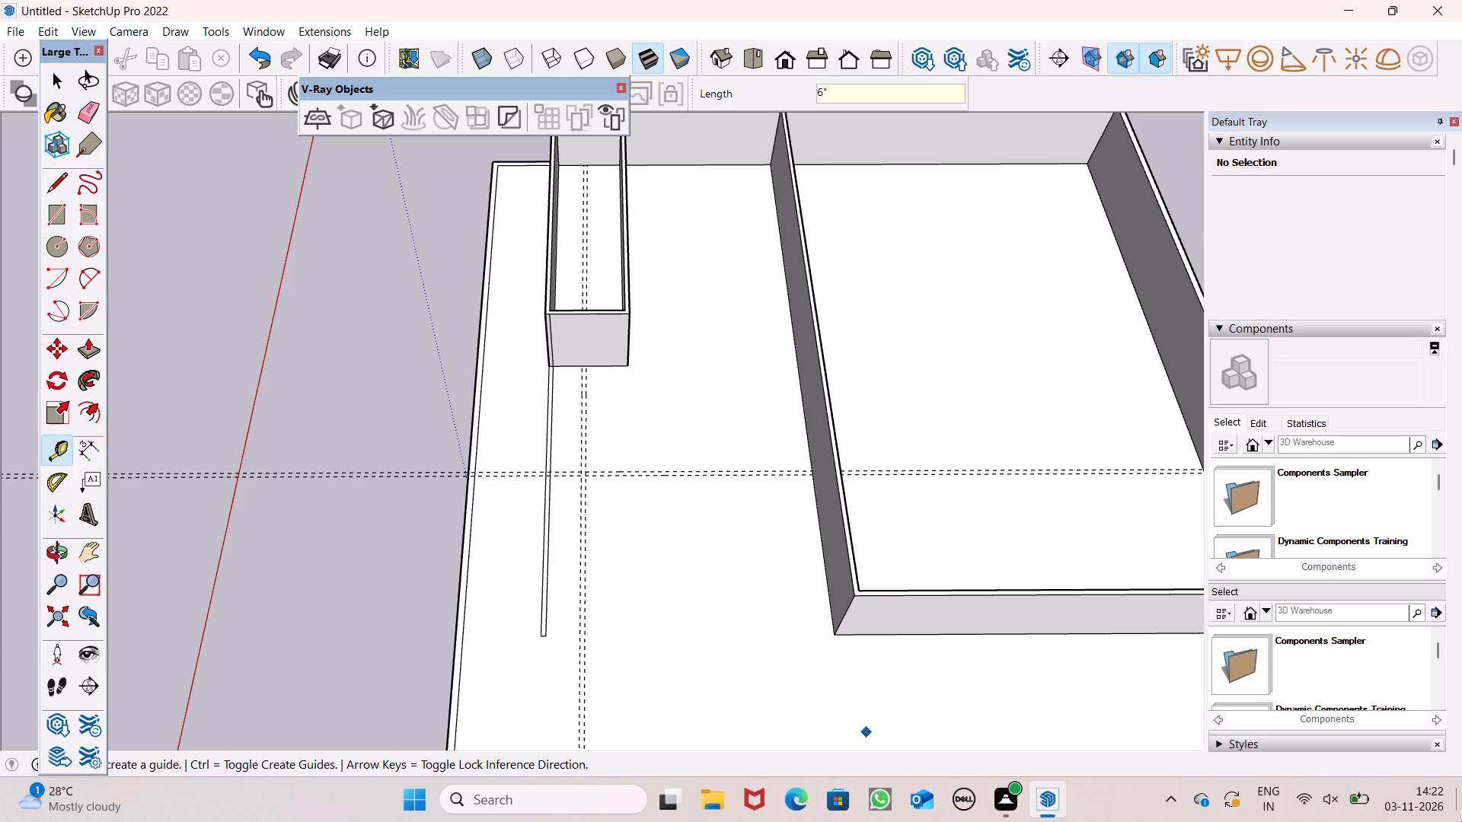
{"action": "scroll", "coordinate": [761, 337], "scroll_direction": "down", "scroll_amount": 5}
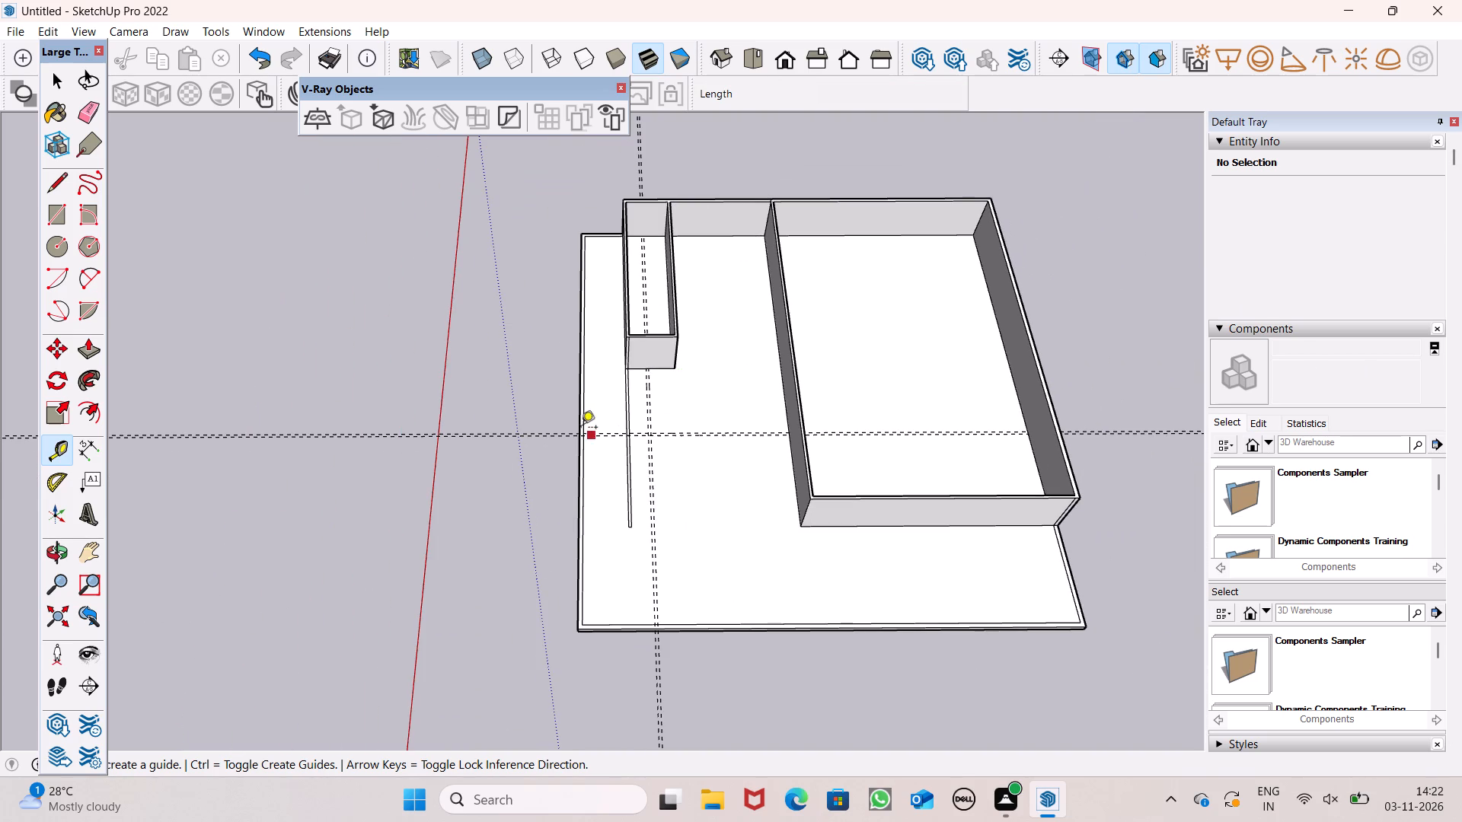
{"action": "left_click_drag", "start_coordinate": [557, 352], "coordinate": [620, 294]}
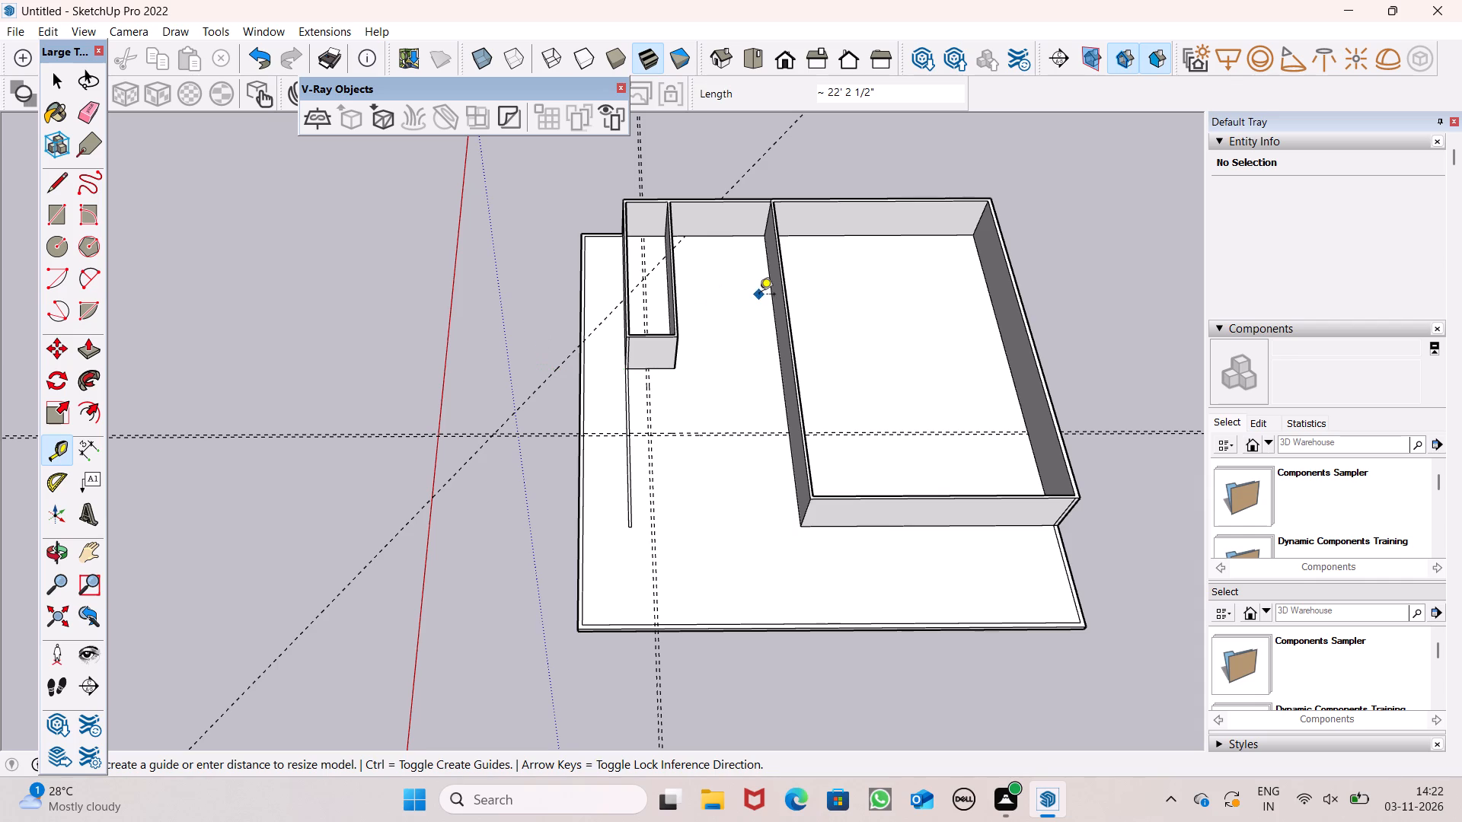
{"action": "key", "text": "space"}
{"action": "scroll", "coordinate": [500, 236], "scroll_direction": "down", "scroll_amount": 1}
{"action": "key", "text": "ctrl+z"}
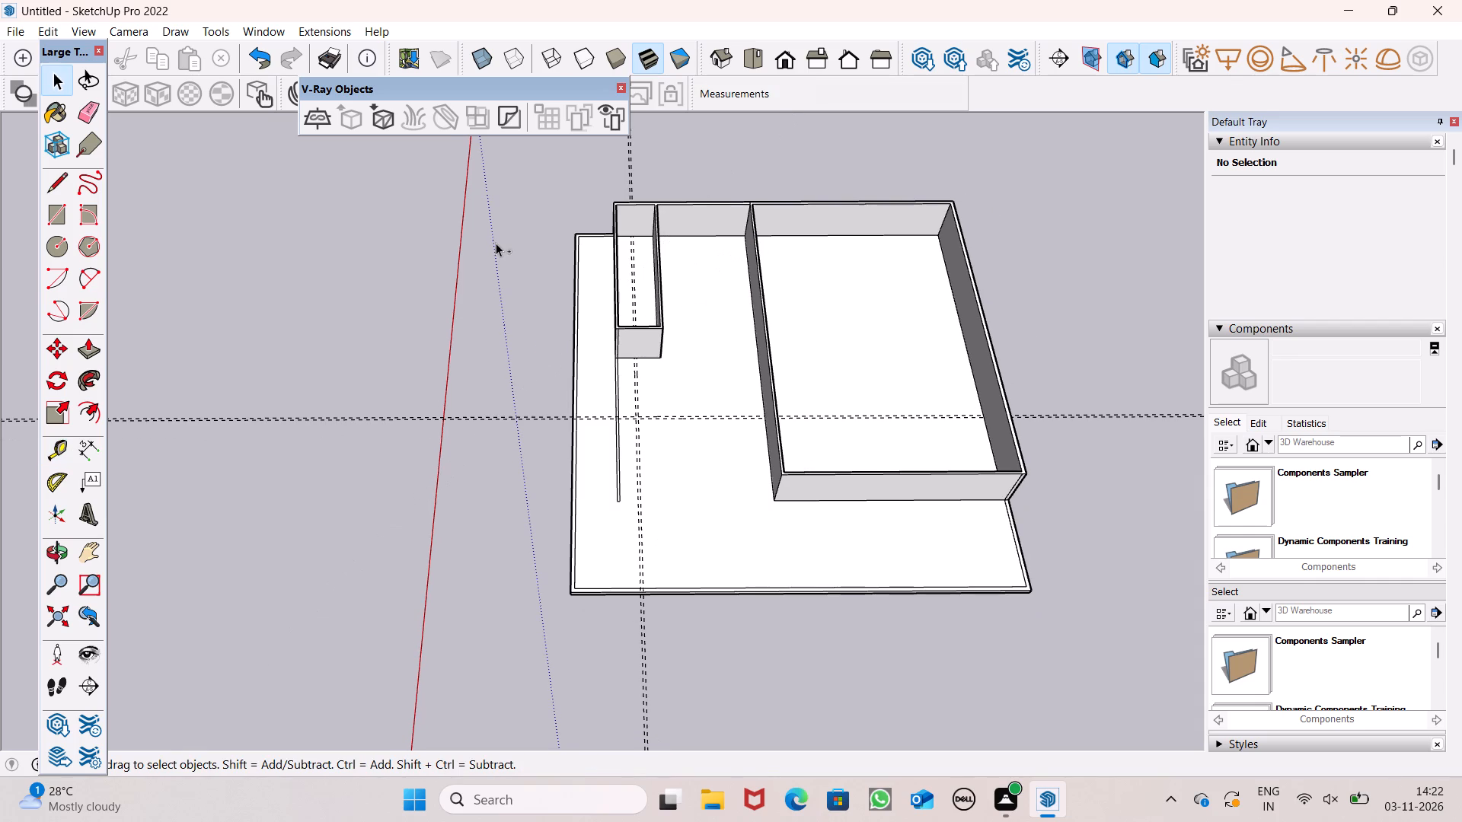
Draw a 6" wide crosswise rectangle between the two crosswise guides, from the long interior strip's outer edge to the farther lengthwise guide.
{"action": "scroll", "coordinate": [660, 393], "scroll_direction": "up", "scroll_amount": 6}
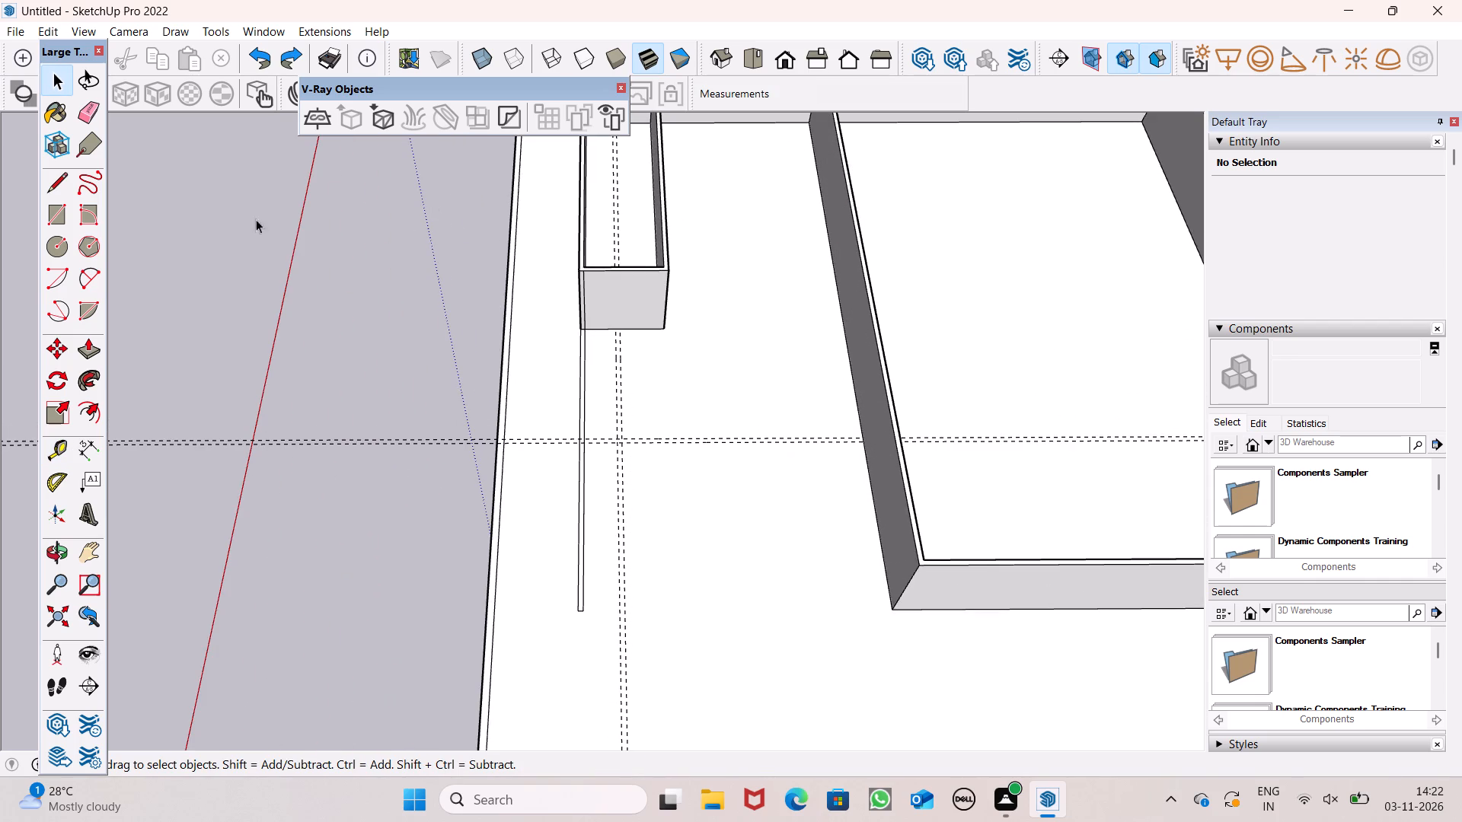
{"action": "left_click", "coordinate": [56, 211]}
{"action": "scroll", "coordinate": [622, 464], "scroll_direction": "up", "scroll_amount": 4}
{"action": "scroll", "coordinate": [614, 454], "scroll_direction": "down", "scroll_amount": 1}
{"action": "scroll", "coordinate": [614, 454], "scroll_direction": "up", "scroll_amount": 1}
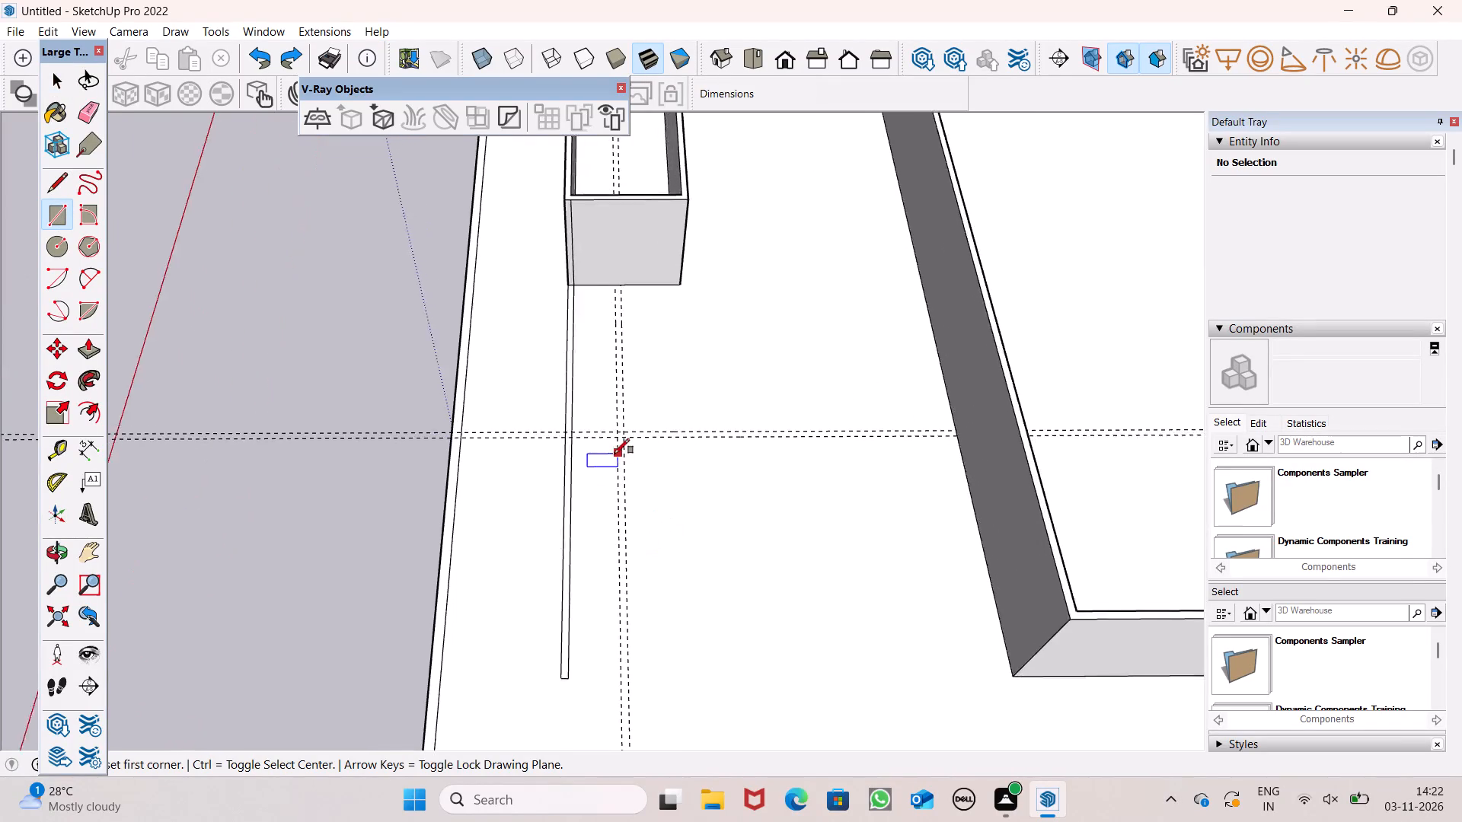
{"action": "scroll", "coordinate": [614, 454], "scroll_direction": "up", "scroll_amount": 8}
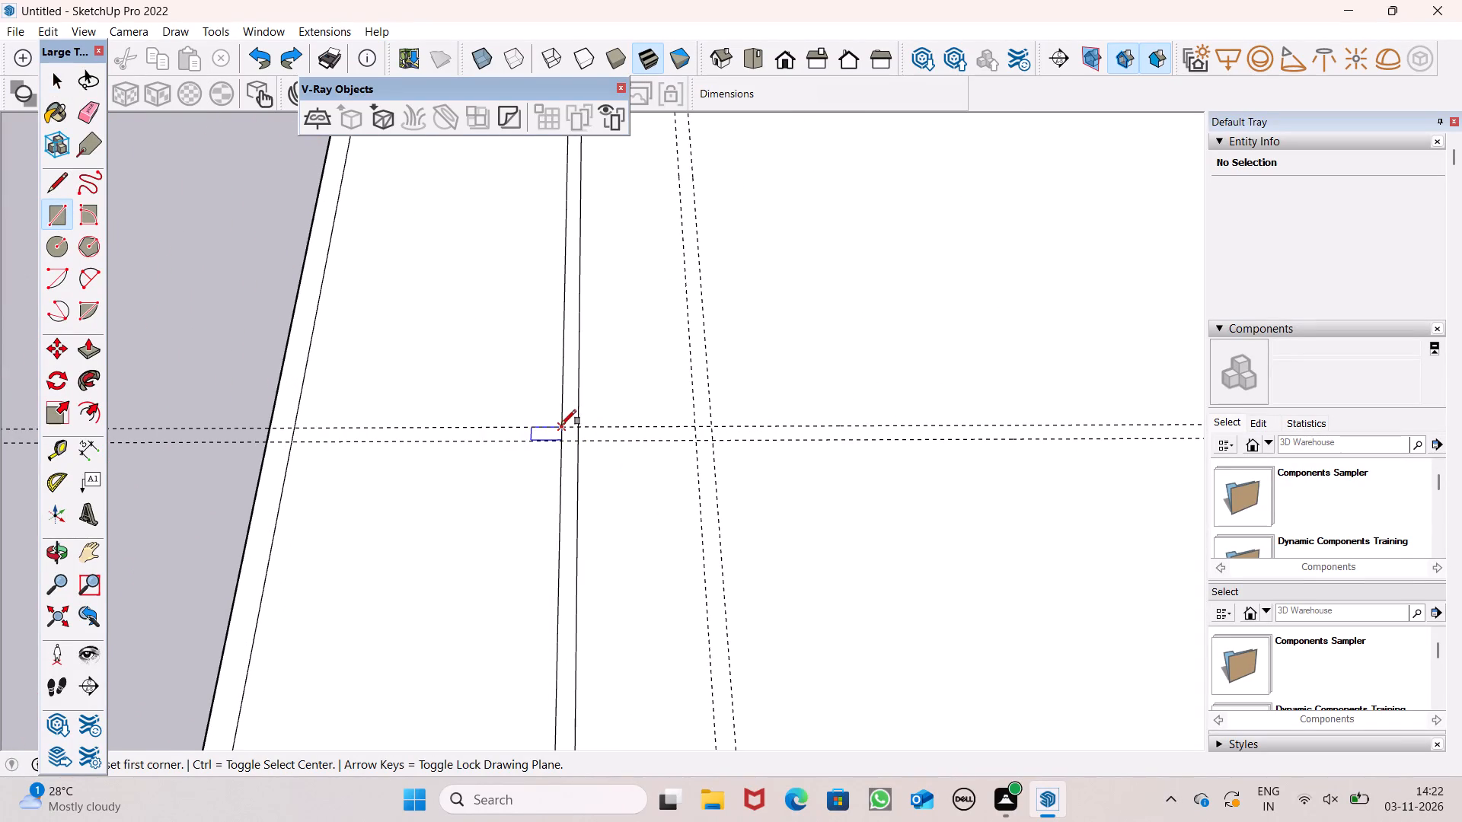
{"action": "left_click", "coordinate": [561, 425]}
{"action": "left_click", "coordinate": [709, 435]}
Draw a 6" wide lengthwise rectangle between the lengthwise guides, from the narrow room's front wall to the crosswise strip.
{"action": "scroll", "coordinate": [705, 330], "scroll_direction": "down", "scroll_amount": 2}
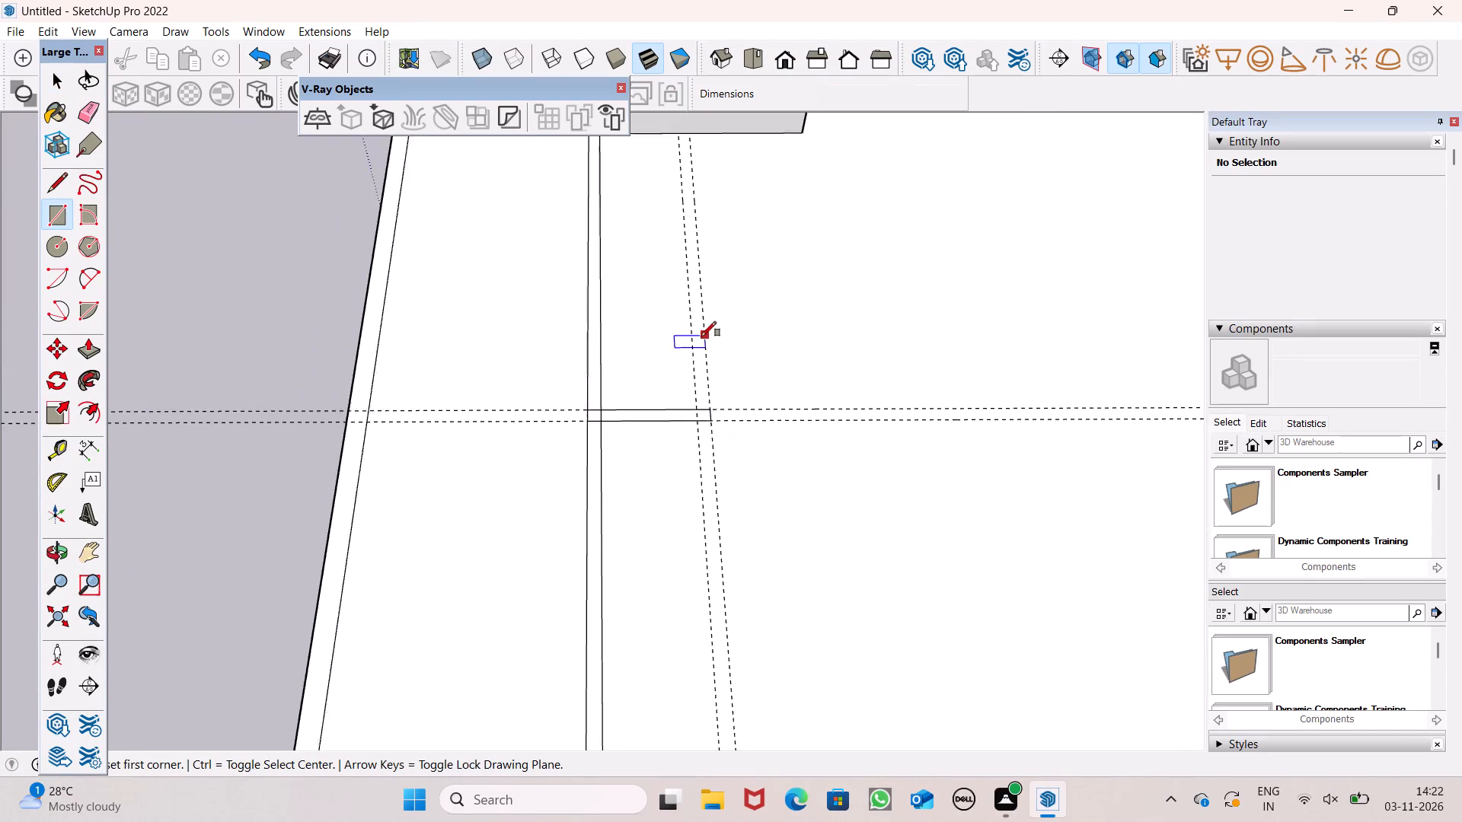
{"action": "scroll", "coordinate": [701, 336], "scroll_direction": "down", "scroll_amount": 3}
{"action": "scroll", "coordinate": [675, 153], "scroll_direction": "up", "scroll_amount": 5}
{"action": "left_click", "coordinate": [682, 175]}
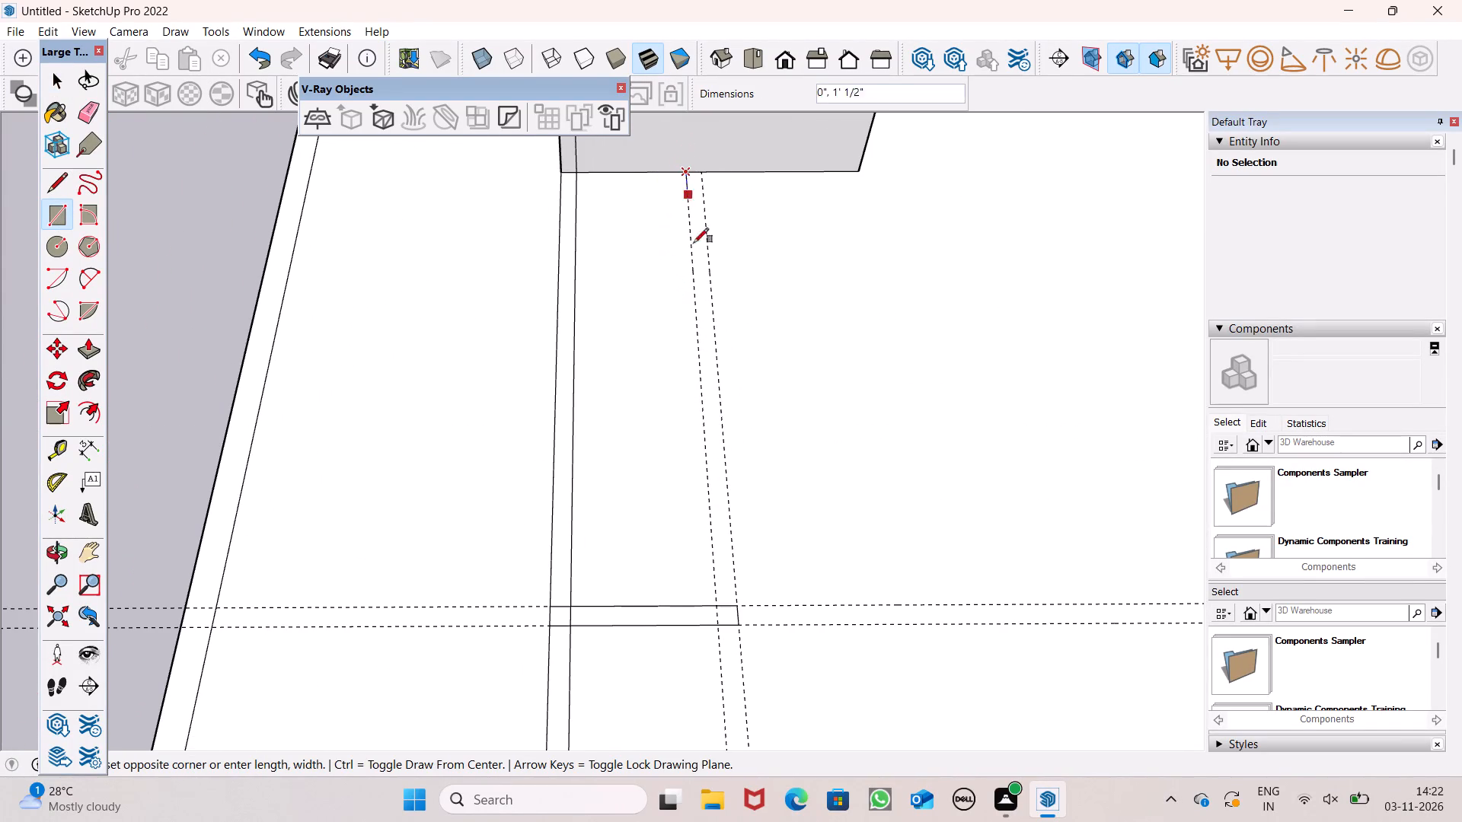
{"action": "left_click_drag", "start_coordinate": [735, 625], "coordinate": [735, 616]}
Erase the two crosswise guides and the two lengthwise guides around the new wall strips.
{"action": "scroll", "coordinate": [729, 459], "scroll_direction": "down", "scroll_amount": 5}
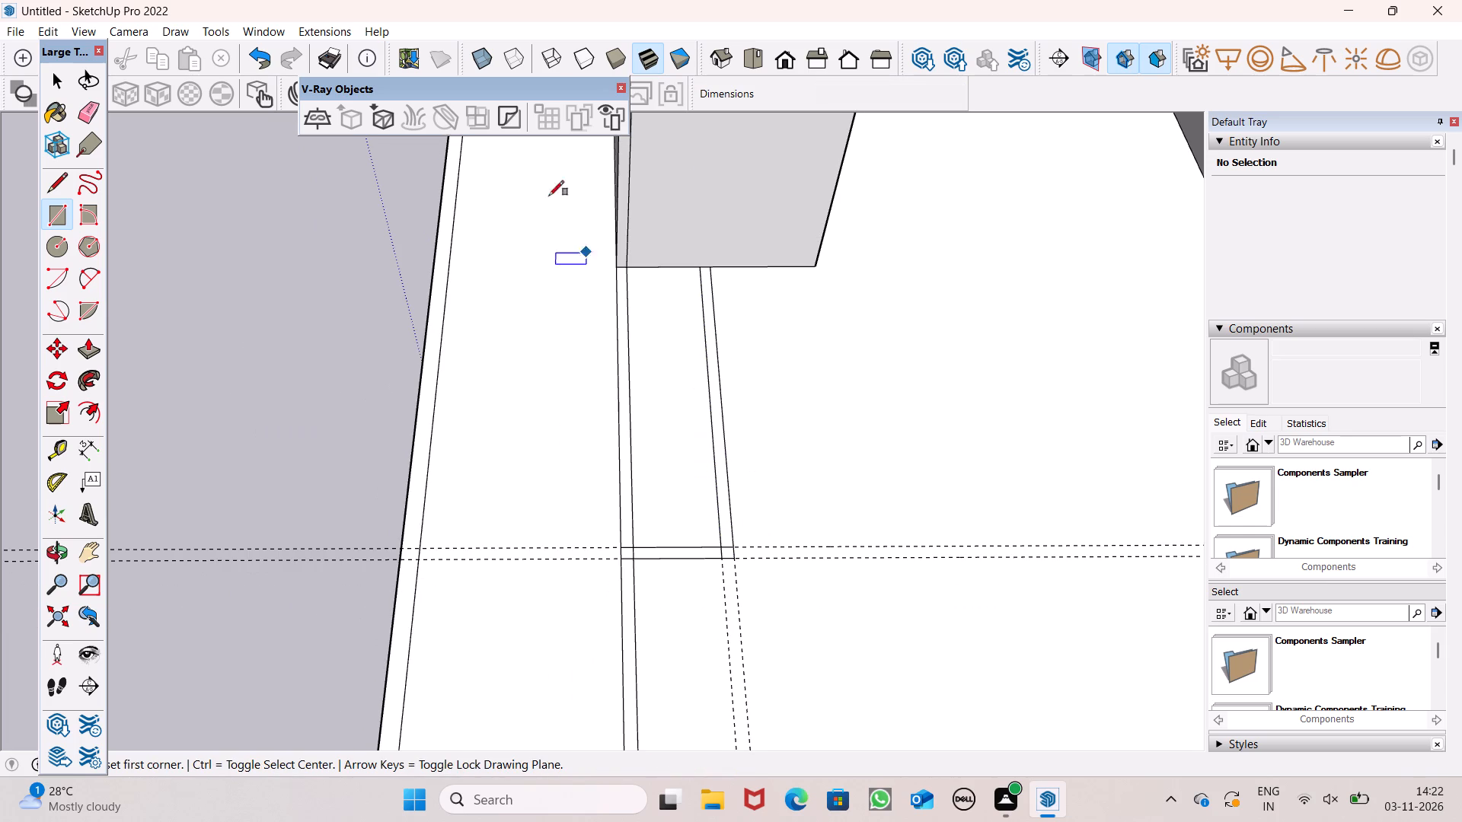
{"action": "left_click", "coordinate": [82, 123]}
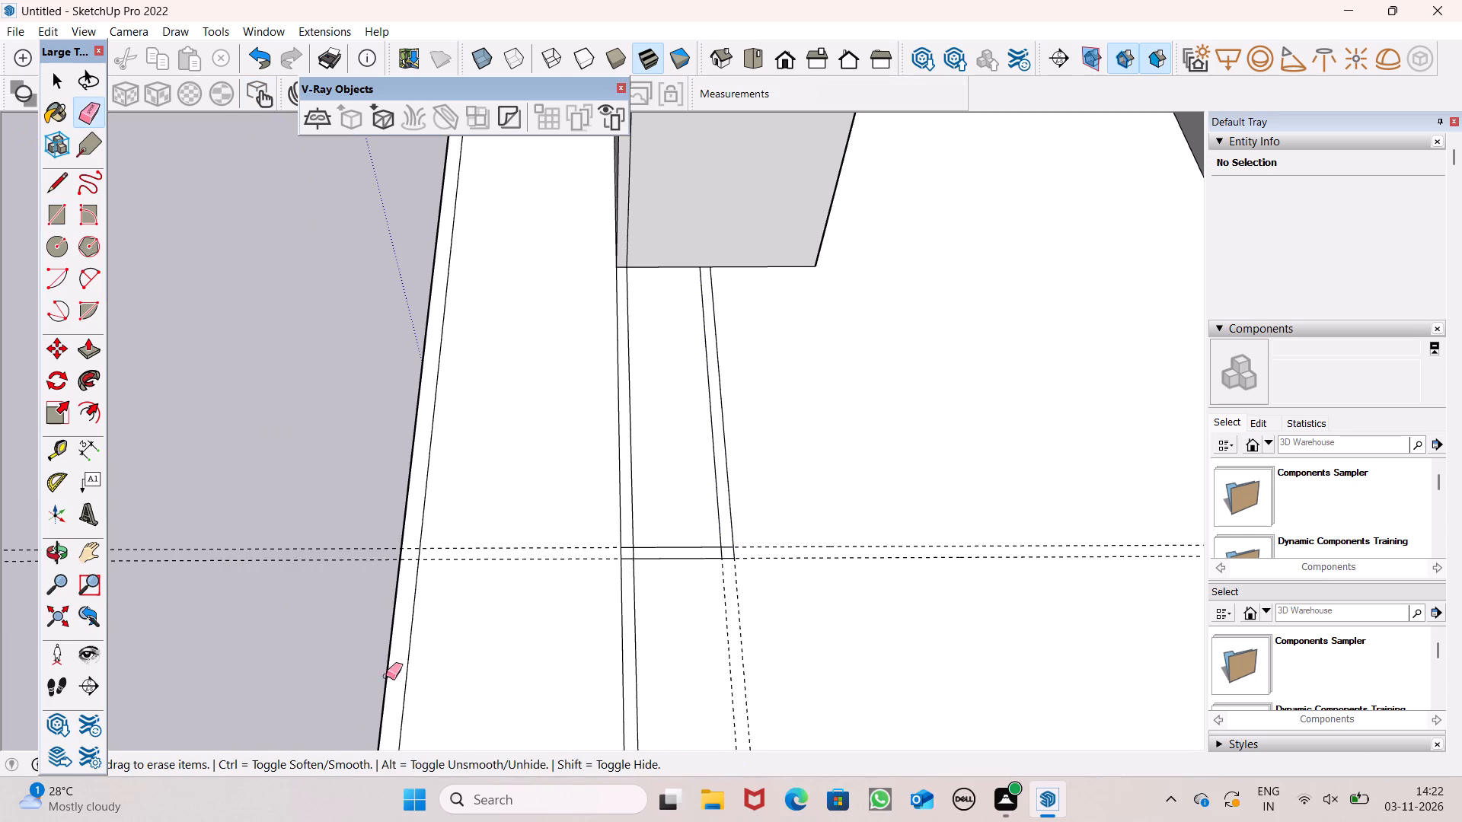
{"action": "left_click_drag", "start_coordinate": [362, 499], "coordinate": [355, 556]}
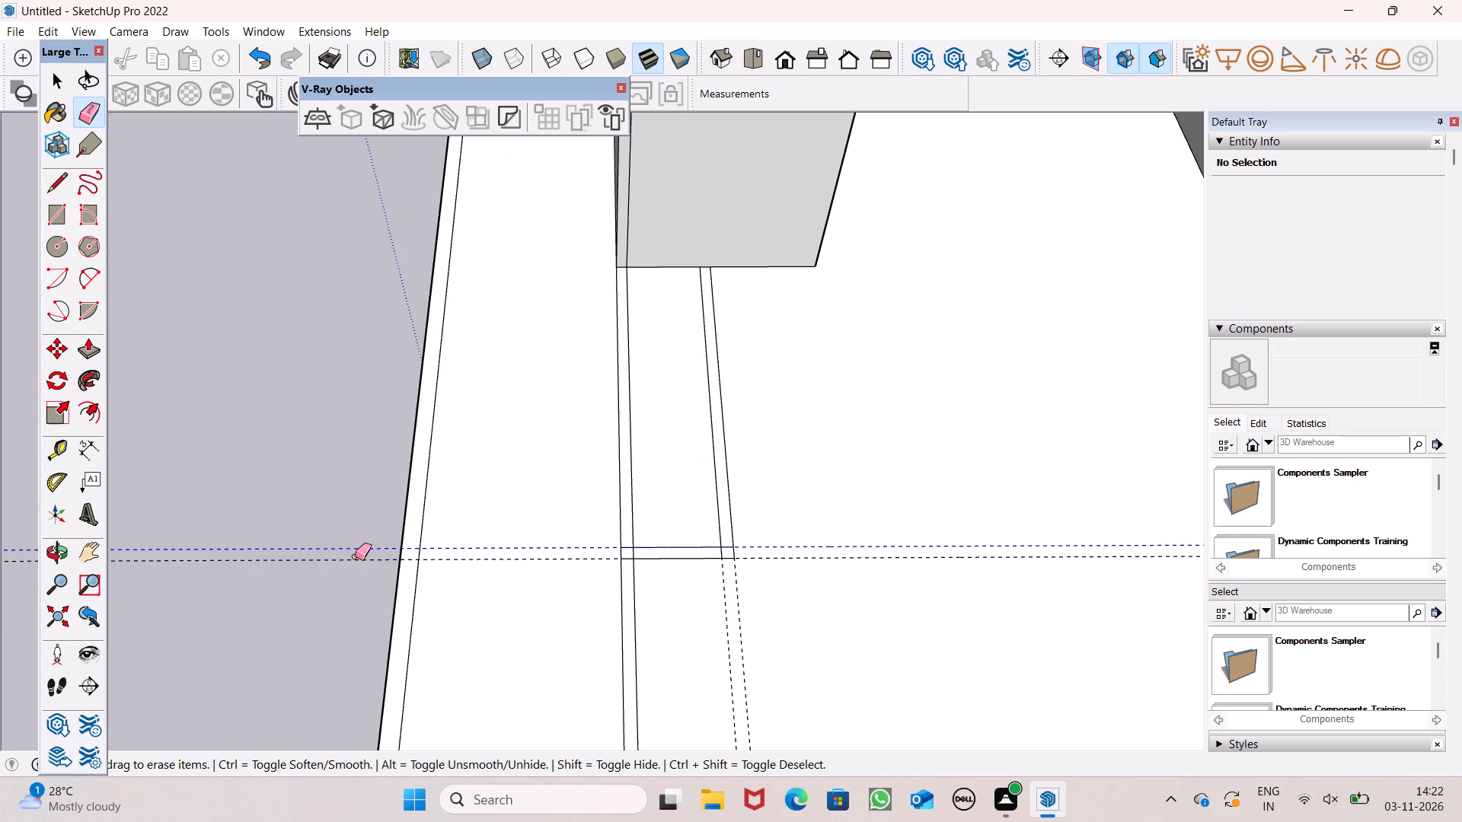
{"action": "left_click_drag", "start_coordinate": [355, 556], "coordinate": [356, 569]}
{"action": "scroll", "coordinate": [727, 608], "scroll_direction": "up", "scroll_amount": 5}
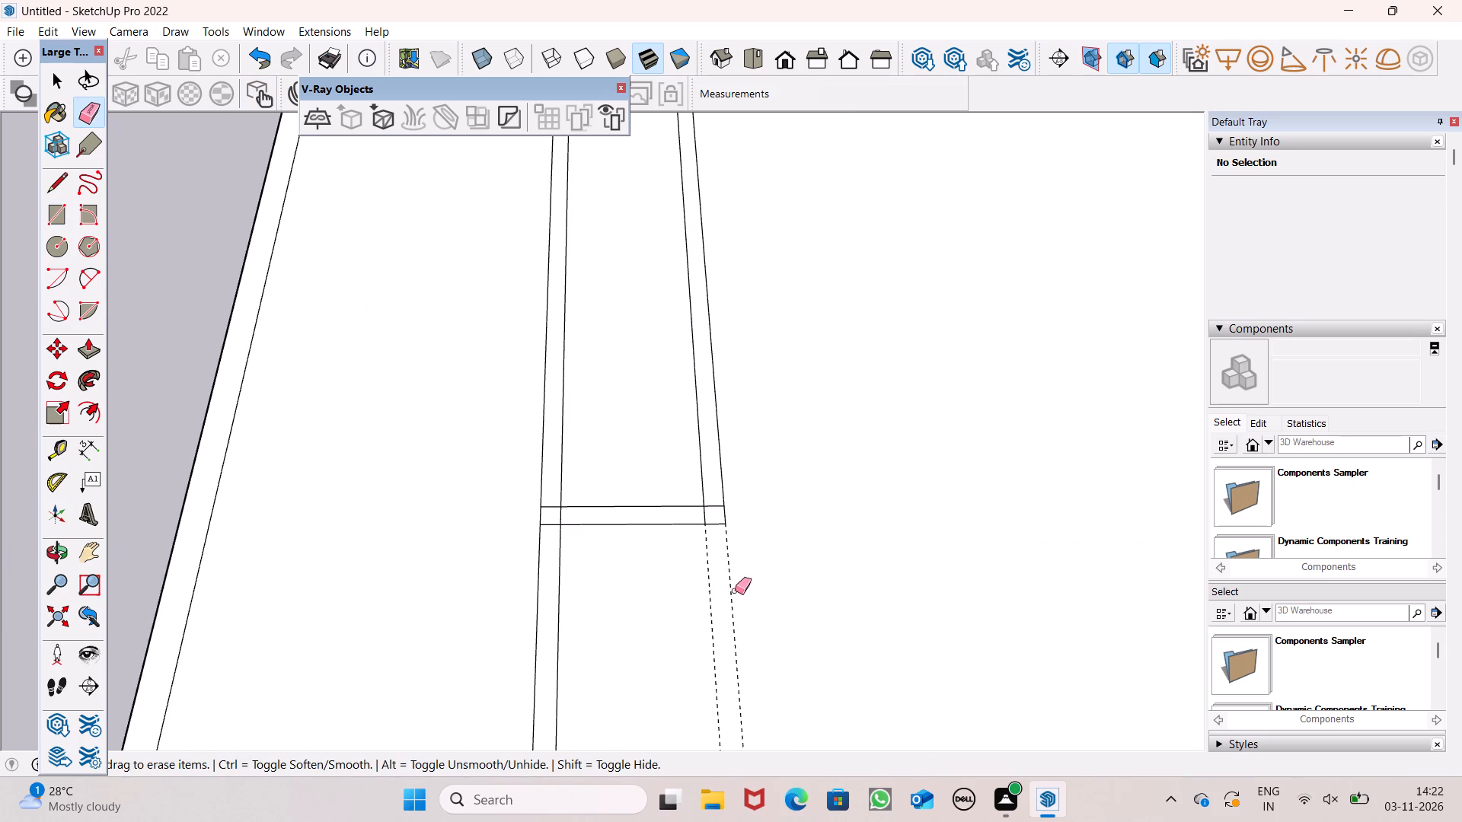
{"action": "left_click_drag", "start_coordinate": [731, 553], "coordinate": [748, 556]}
Erase the overlapping edges inside both corners where the crosswise strip meets the lengthwise strips.
{"action": "scroll", "coordinate": [694, 520], "scroll_direction": "up", "scroll_amount": 6}
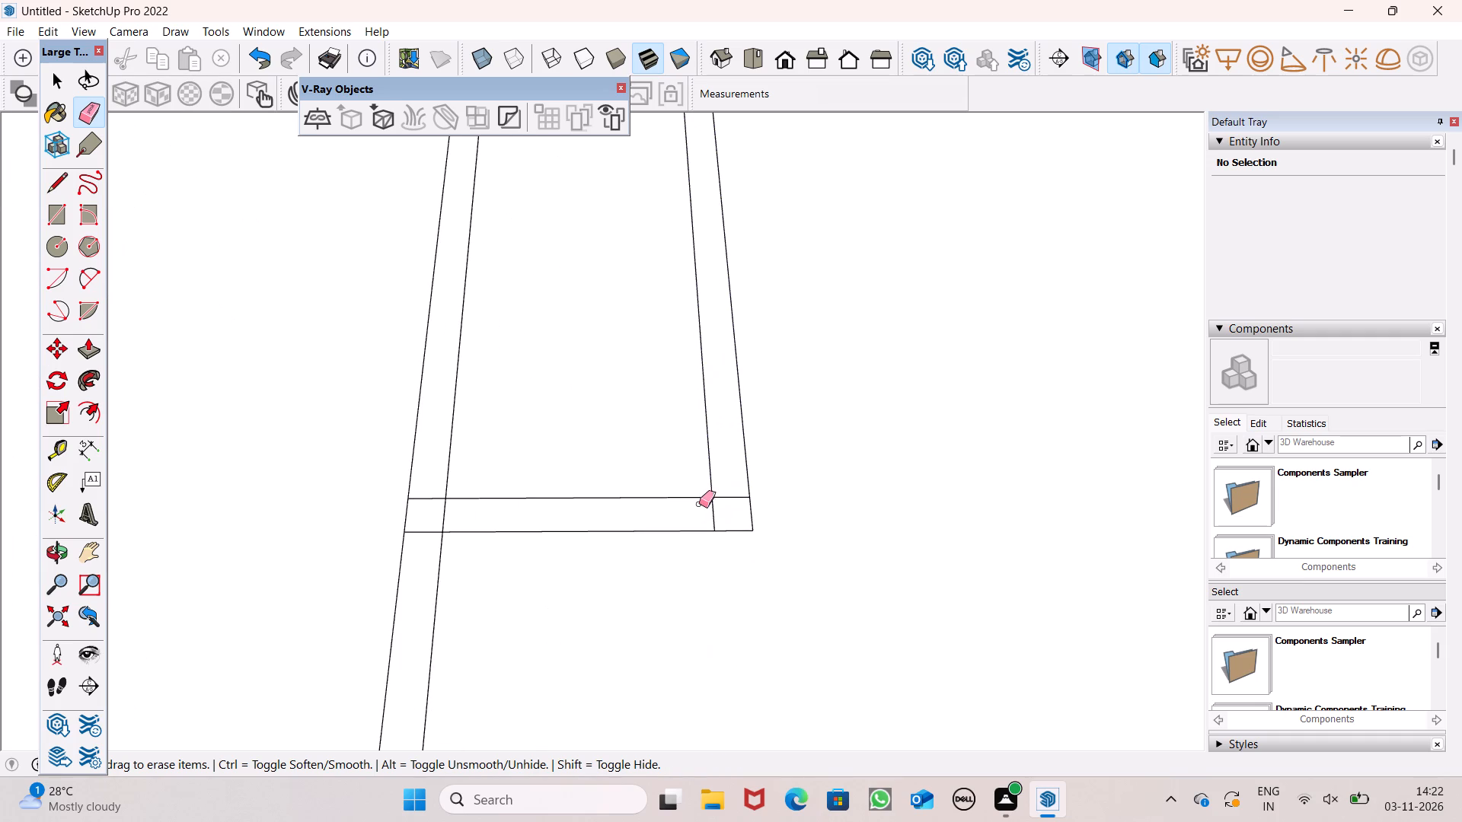
{"action": "left_click_drag", "start_coordinate": [704, 507], "coordinate": [729, 491]}
{"action": "left_click_drag", "start_coordinate": [434, 495], "coordinate": [449, 505]}
Draw 6" lines extending the crosswise strip's inner edge across both lengthwise strips to separate it as its own face.
{"action": "scroll", "coordinate": [506, 400], "scroll_direction": "down", "scroll_amount": 8}
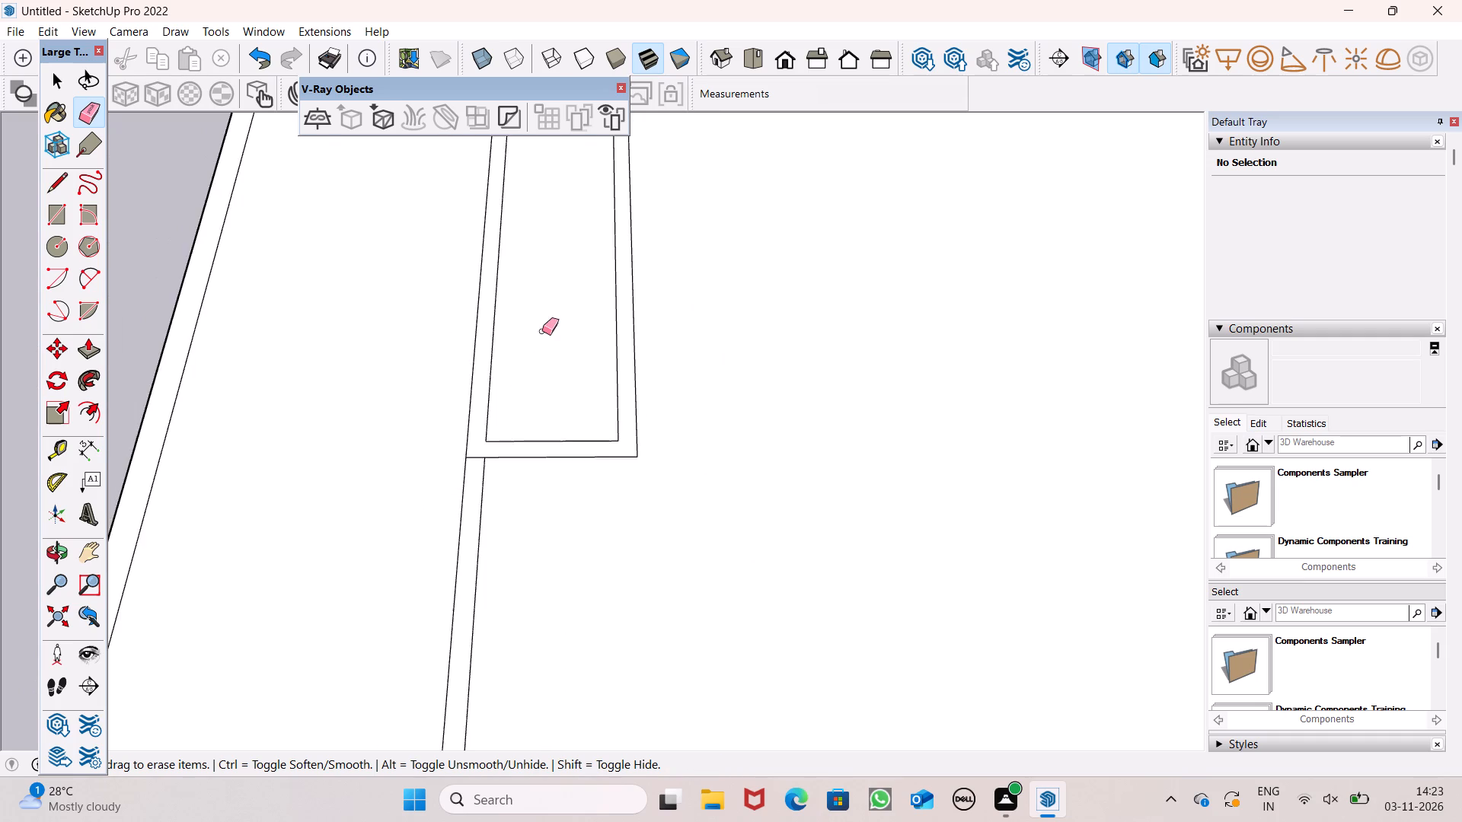
{"action": "scroll", "coordinate": [558, 304], "scroll_direction": "down", "scroll_amount": 13}
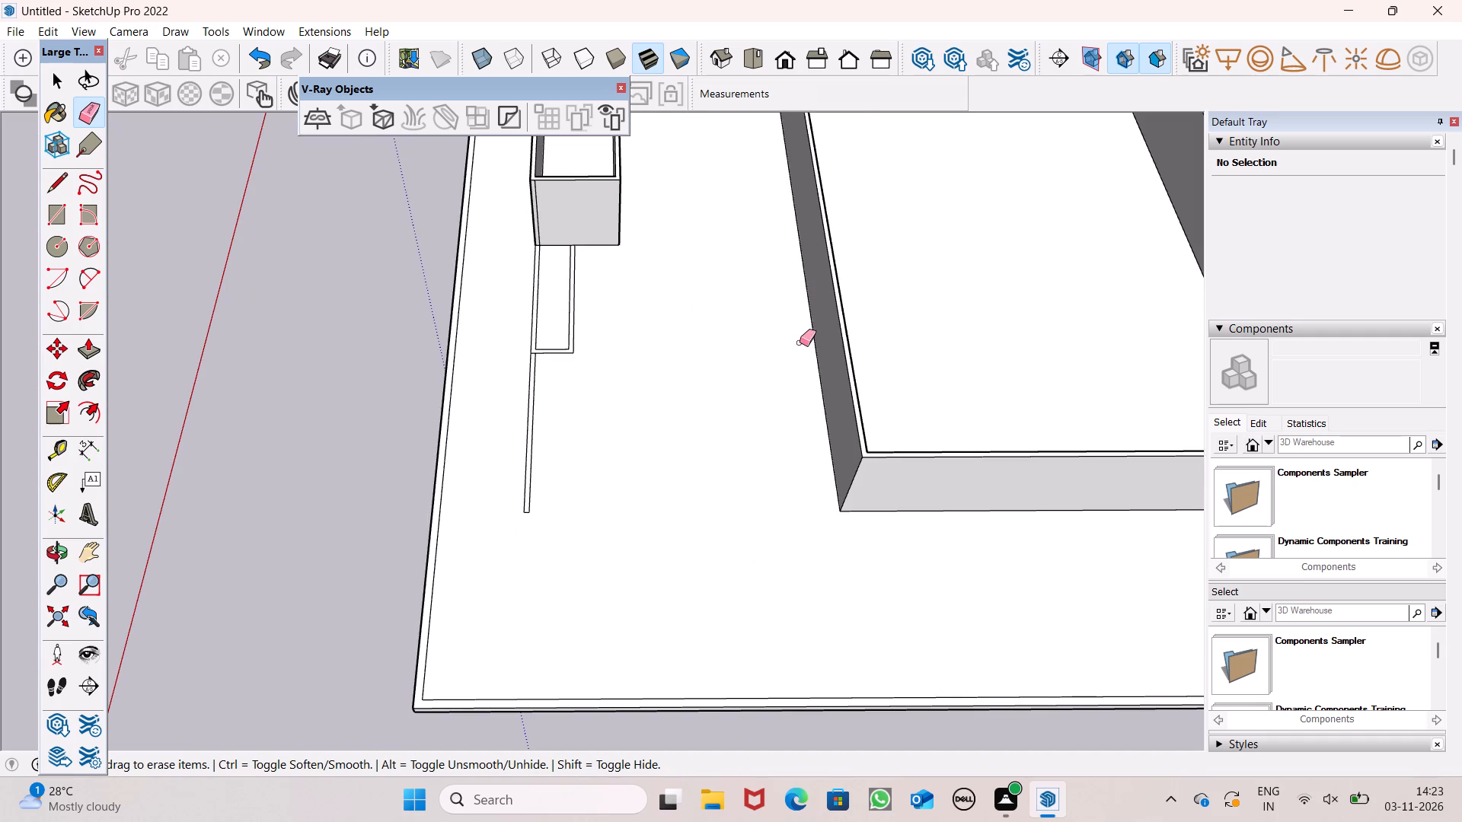
{"action": "scroll", "coordinate": [567, 400], "scroll_direction": "up", "scroll_amount": 3}
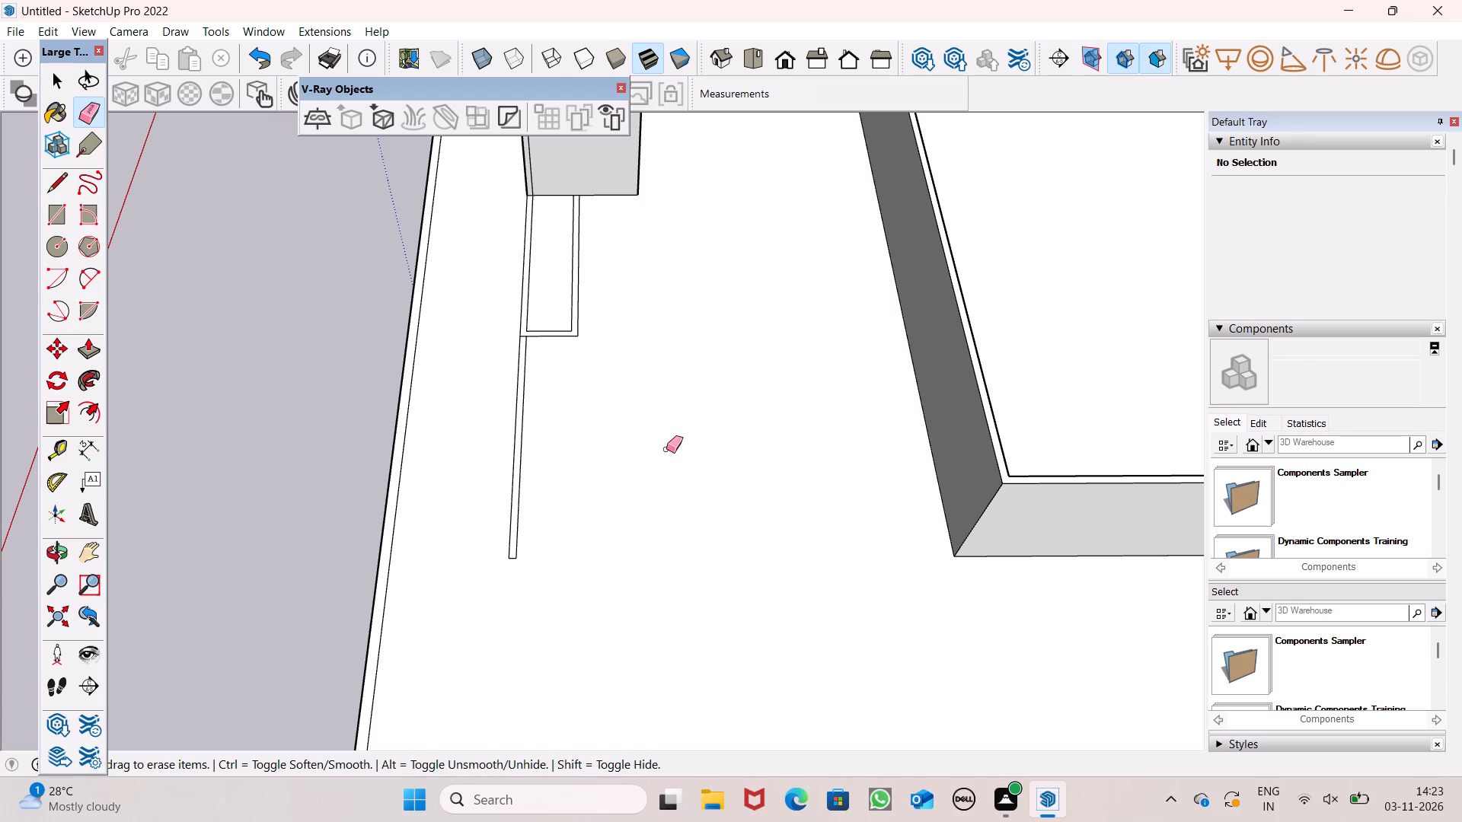
{"action": "left_click_drag", "start_coordinate": [58, 183], "coordinate": [81, 192]}
{"action": "left_click", "coordinate": [57, 184]}
{"action": "scroll", "coordinate": [483, 374], "scroll_direction": "up", "scroll_amount": 3}
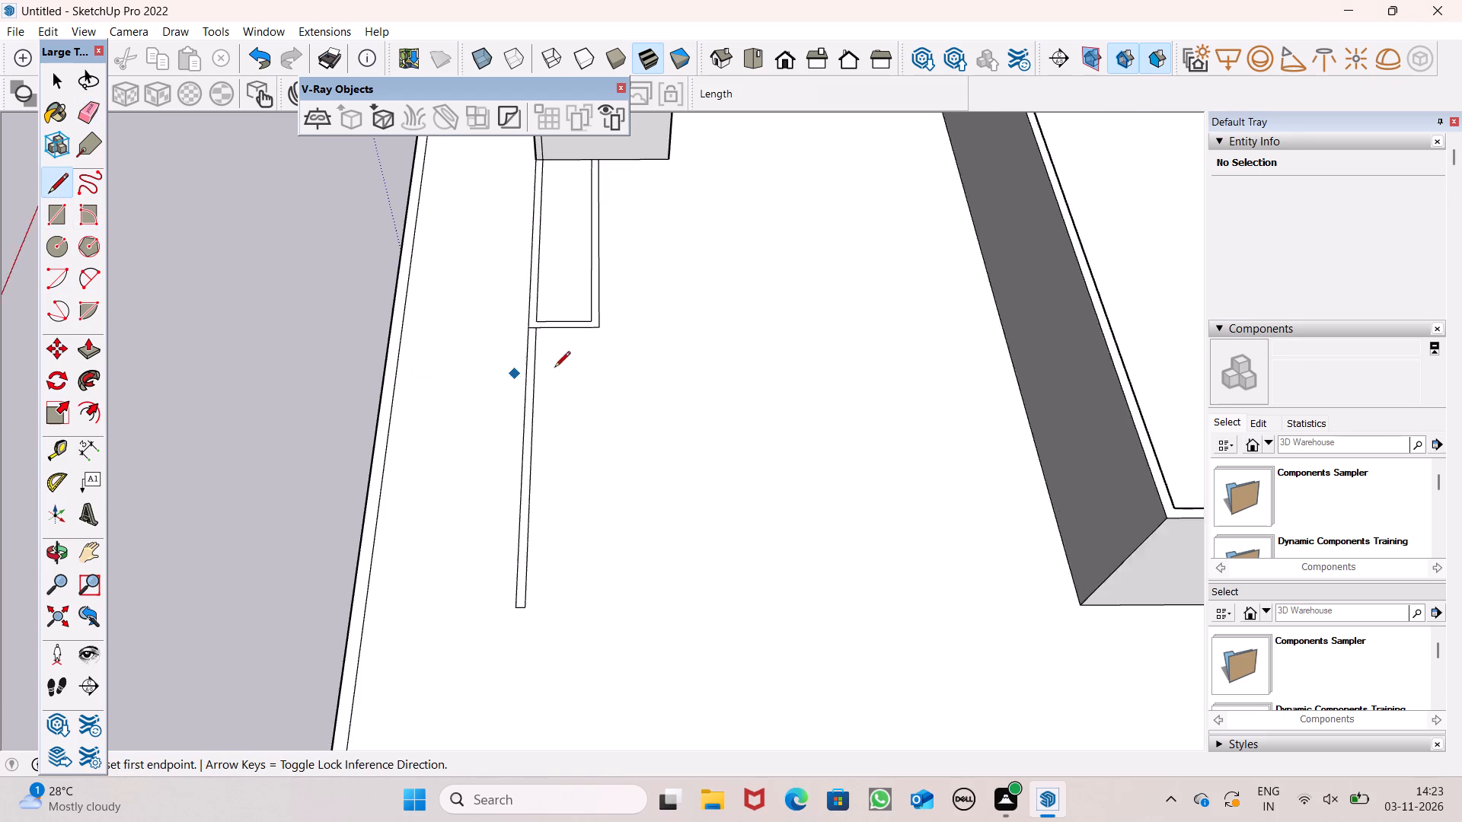
{"action": "scroll", "coordinate": [554, 368], "scroll_direction": "up", "scroll_amount": 3}
{"action": "scroll", "coordinate": [613, 306], "scroll_direction": "up", "scroll_amount": 3}
{"action": "left_click", "coordinate": [611, 301]}
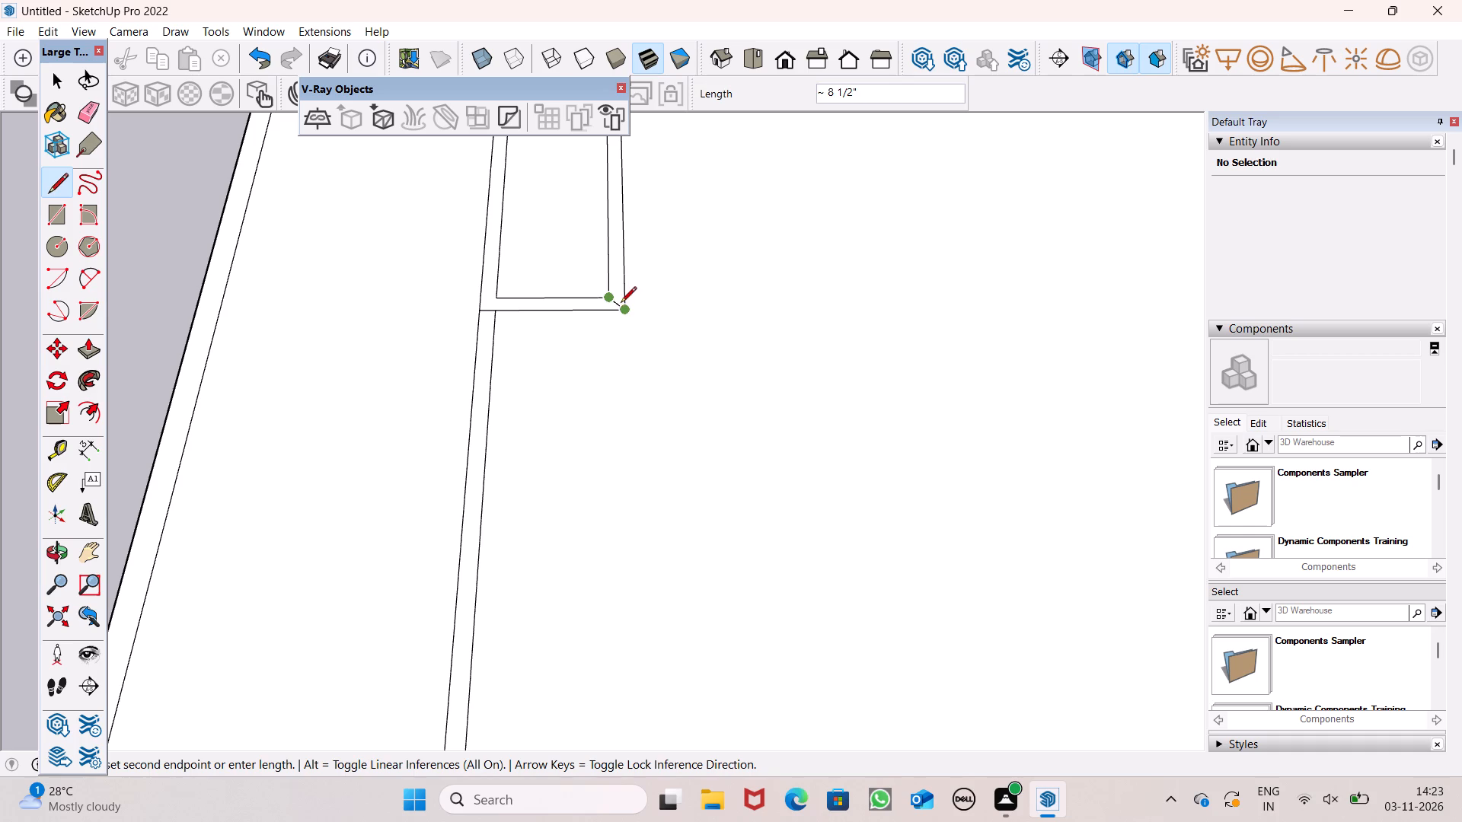
{"action": "left_click", "coordinate": [623, 293]}
{"action": "left_click", "coordinate": [503, 301]}
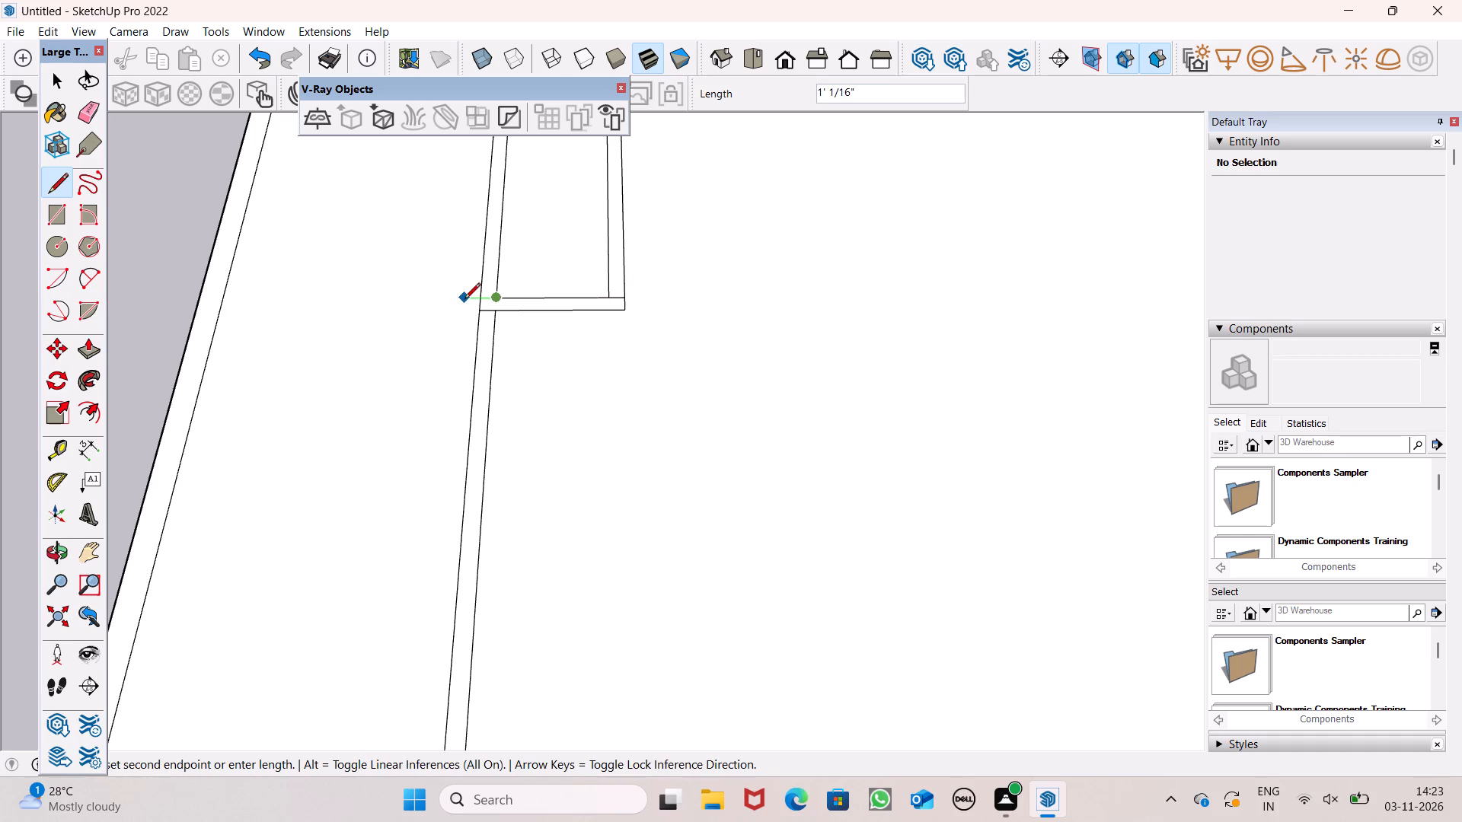
{"action": "left_click", "coordinate": [478, 299]}
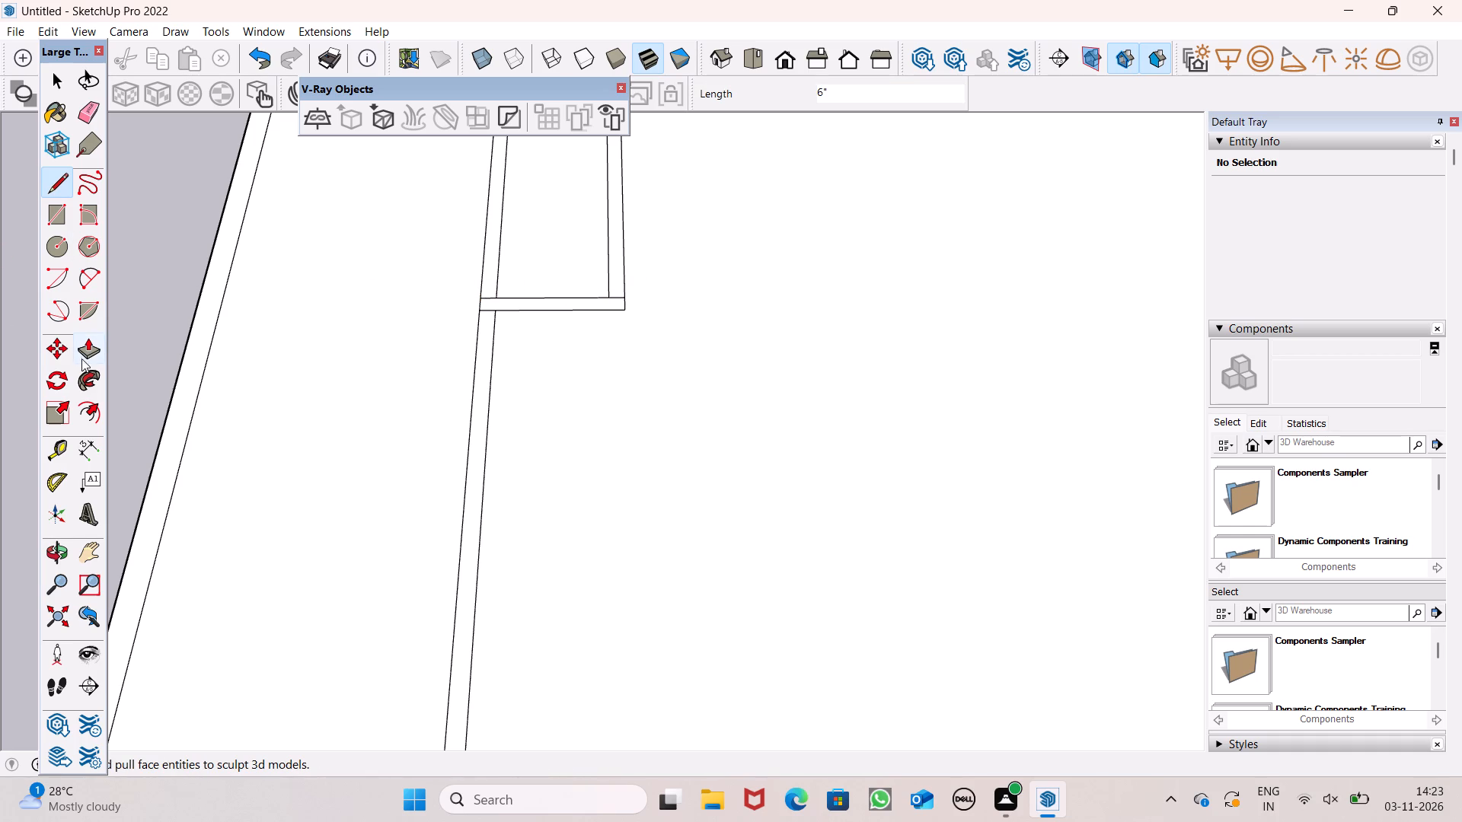
Push/Pull the 6" crosswise strip beyond the narrow room up 10', level with the existing walls.
{"action": "left_click", "coordinate": [89, 351]}
{"action": "scroll", "coordinate": [355, 550], "scroll_direction": "down", "scroll_amount": 8}
{"action": "middle_click_drag", "start_coordinate": [401, 532], "coordinate": [446, 518]}
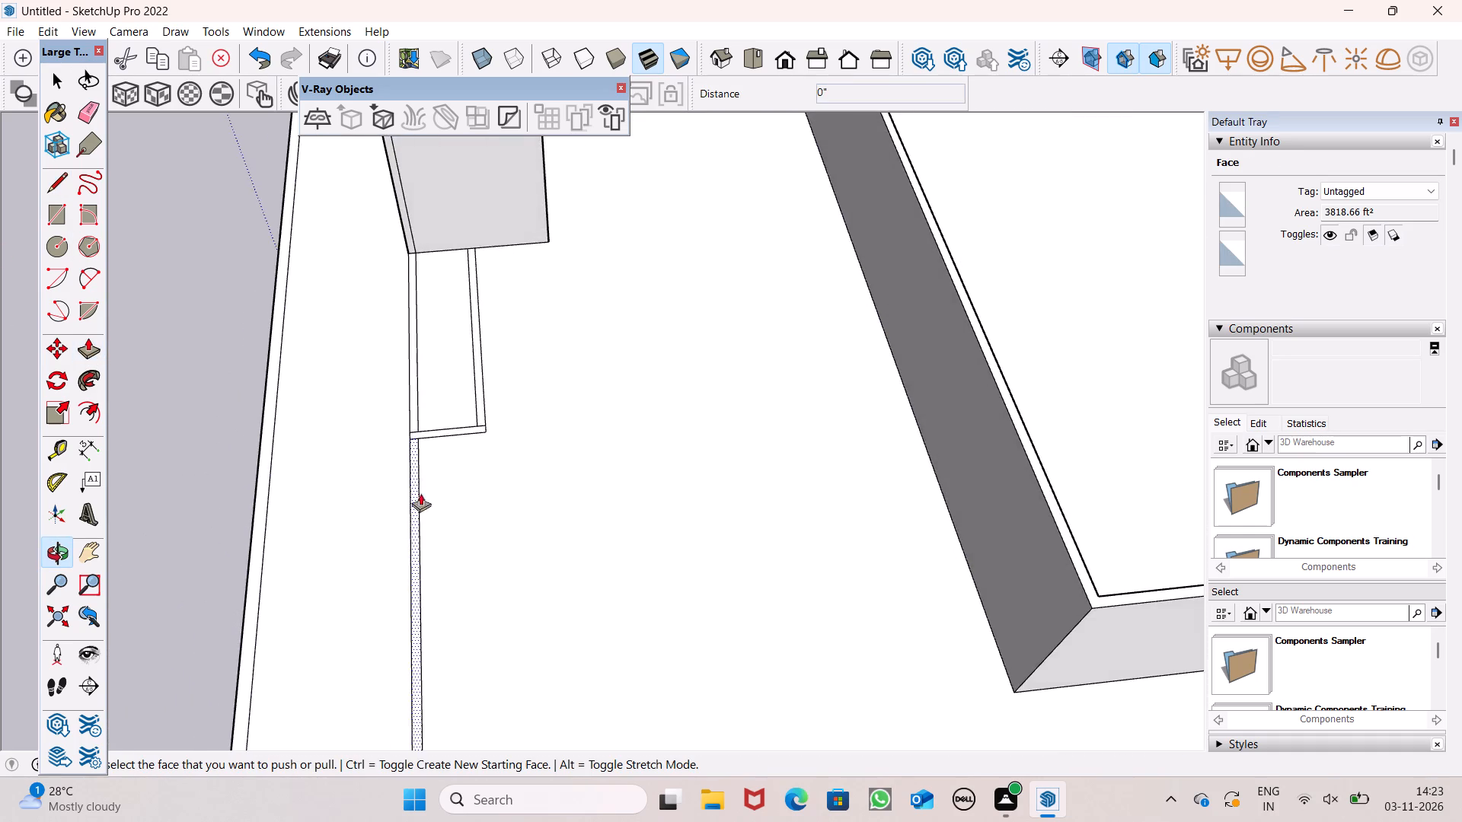
{"action": "scroll", "coordinate": [442, 427], "scroll_direction": "up", "scroll_amount": 4}
{"action": "scroll", "coordinate": [457, 495], "scroll_direction": "down", "scroll_amount": 7}
{"action": "scroll", "coordinate": [529, 455], "scroll_direction": "up", "scroll_amount": 2}
{"action": "scroll", "coordinate": [476, 537], "scroll_direction": "down", "scroll_amount": 4}
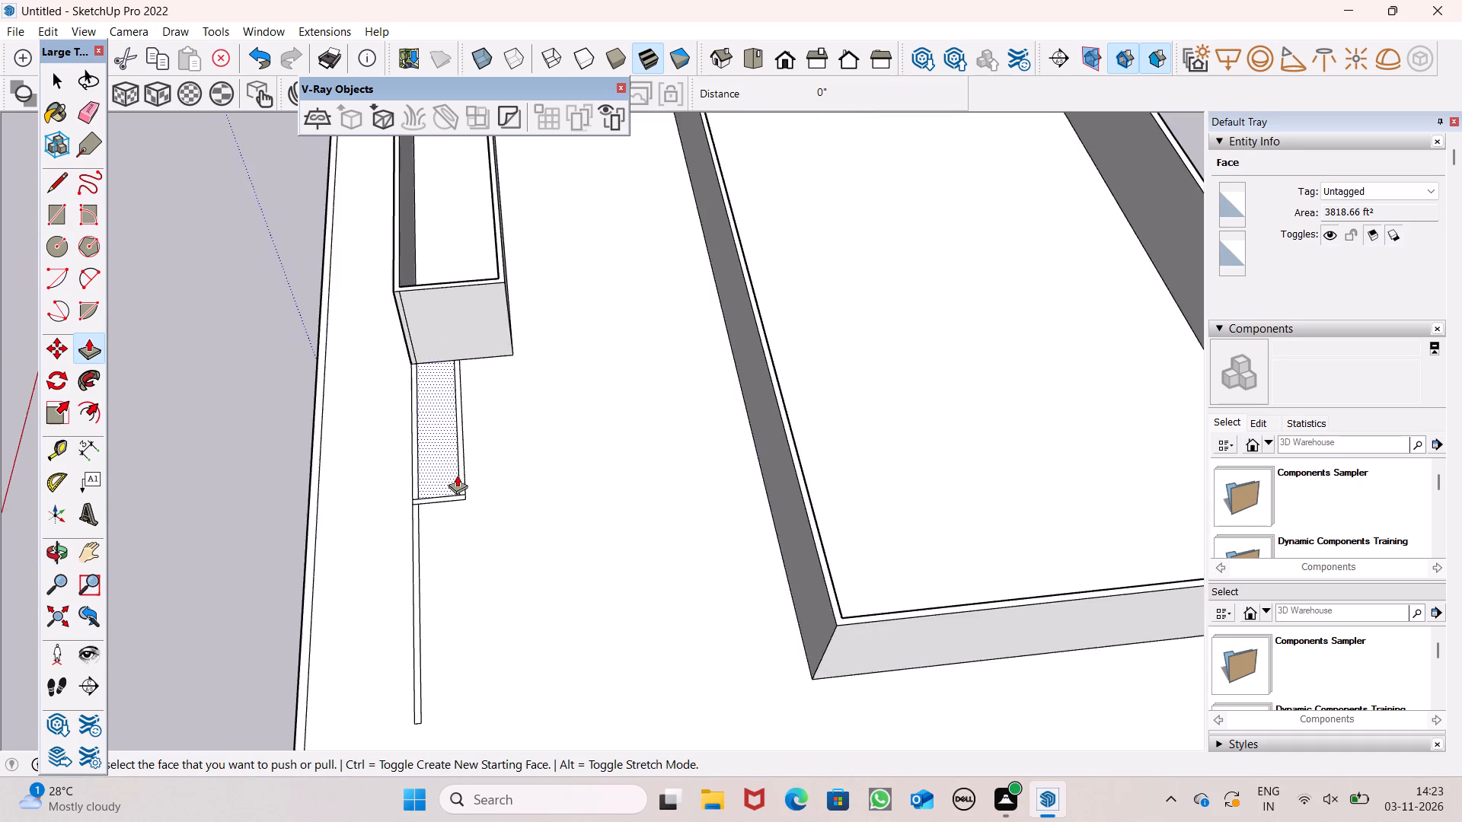
{"action": "scroll", "coordinate": [457, 473], "scroll_direction": "up", "scroll_amount": 5}
{"action": "left_click_drag", "start_coordinate": [467, 514], "coordinate": [509, 301]}
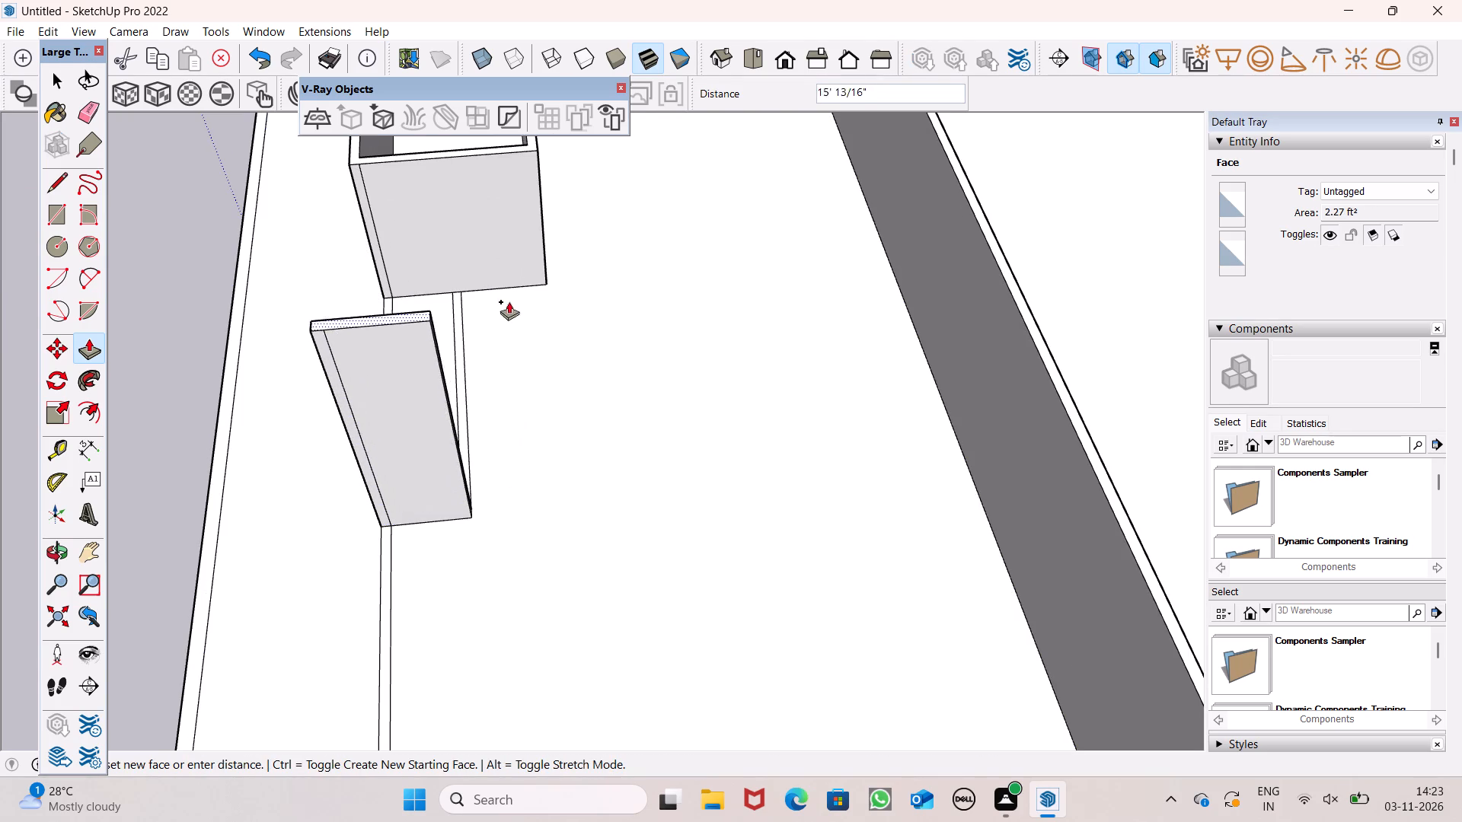
{"action": "left_click_drag", "start_coordinate": [509, 301], "coordinate": [1049, 382]}
{"action": "scroll", "coordinate": [428, 421], "scroll_direction": "down", "scroll_amount": 3}
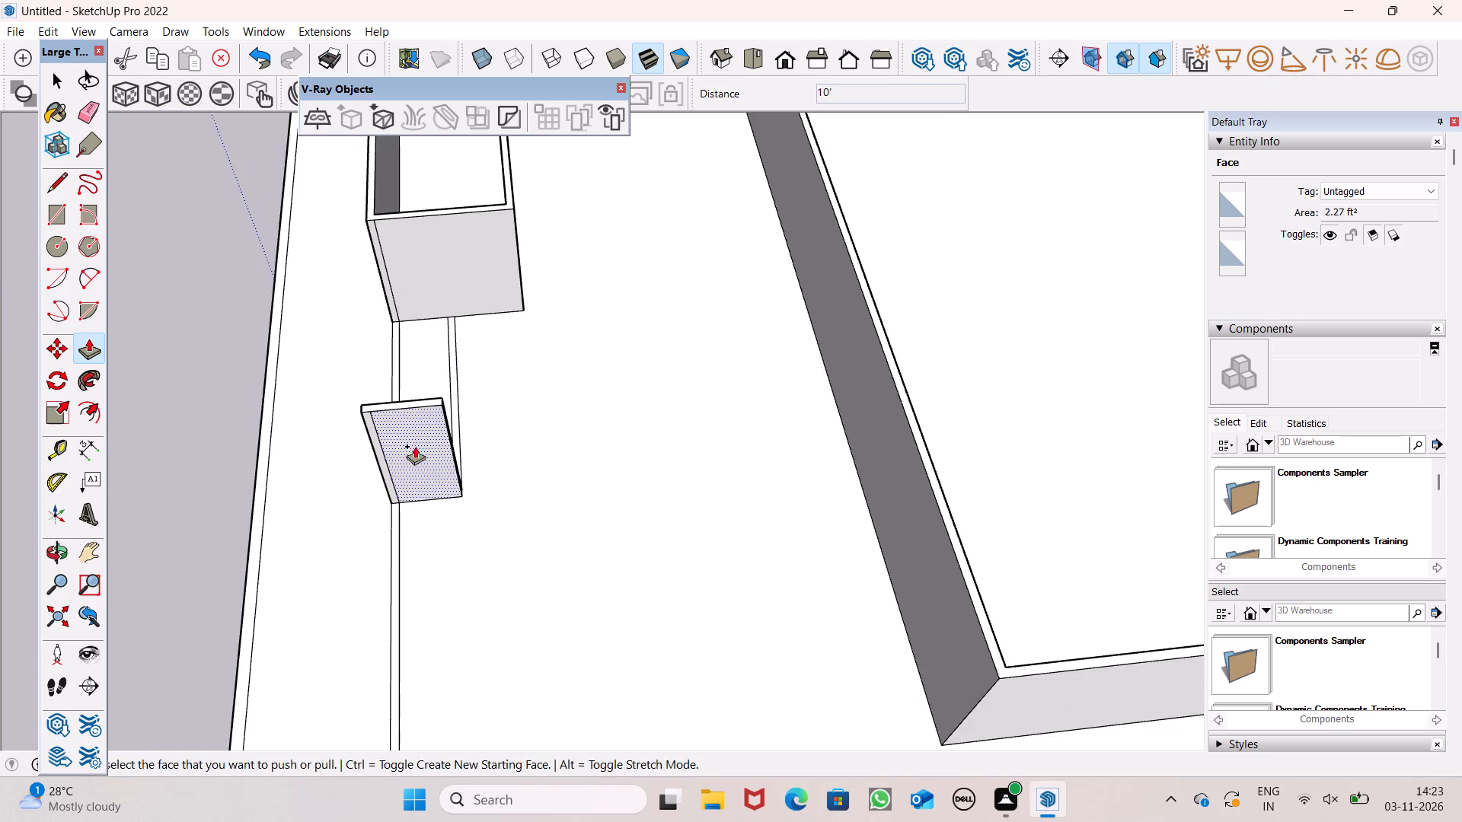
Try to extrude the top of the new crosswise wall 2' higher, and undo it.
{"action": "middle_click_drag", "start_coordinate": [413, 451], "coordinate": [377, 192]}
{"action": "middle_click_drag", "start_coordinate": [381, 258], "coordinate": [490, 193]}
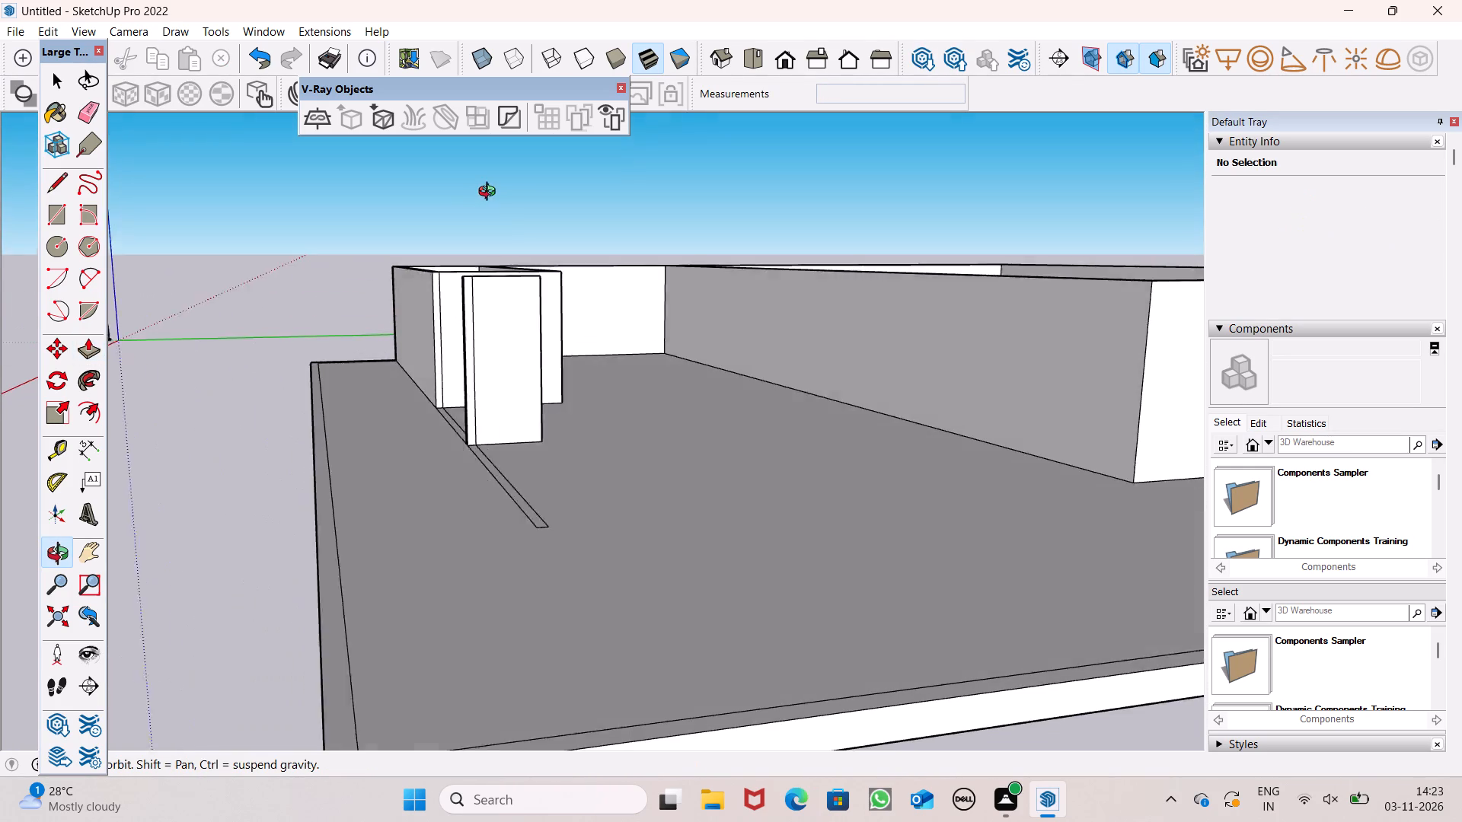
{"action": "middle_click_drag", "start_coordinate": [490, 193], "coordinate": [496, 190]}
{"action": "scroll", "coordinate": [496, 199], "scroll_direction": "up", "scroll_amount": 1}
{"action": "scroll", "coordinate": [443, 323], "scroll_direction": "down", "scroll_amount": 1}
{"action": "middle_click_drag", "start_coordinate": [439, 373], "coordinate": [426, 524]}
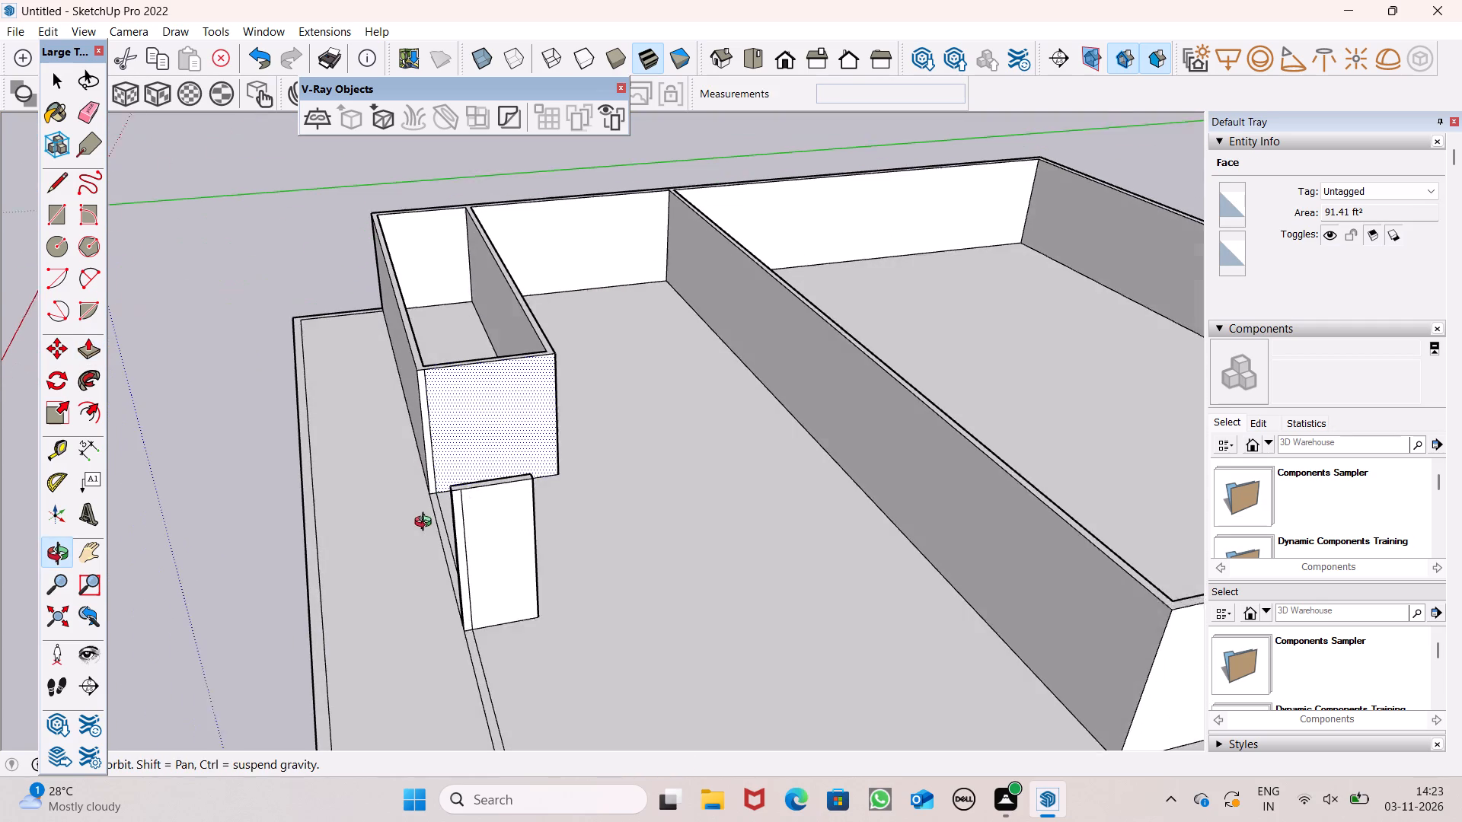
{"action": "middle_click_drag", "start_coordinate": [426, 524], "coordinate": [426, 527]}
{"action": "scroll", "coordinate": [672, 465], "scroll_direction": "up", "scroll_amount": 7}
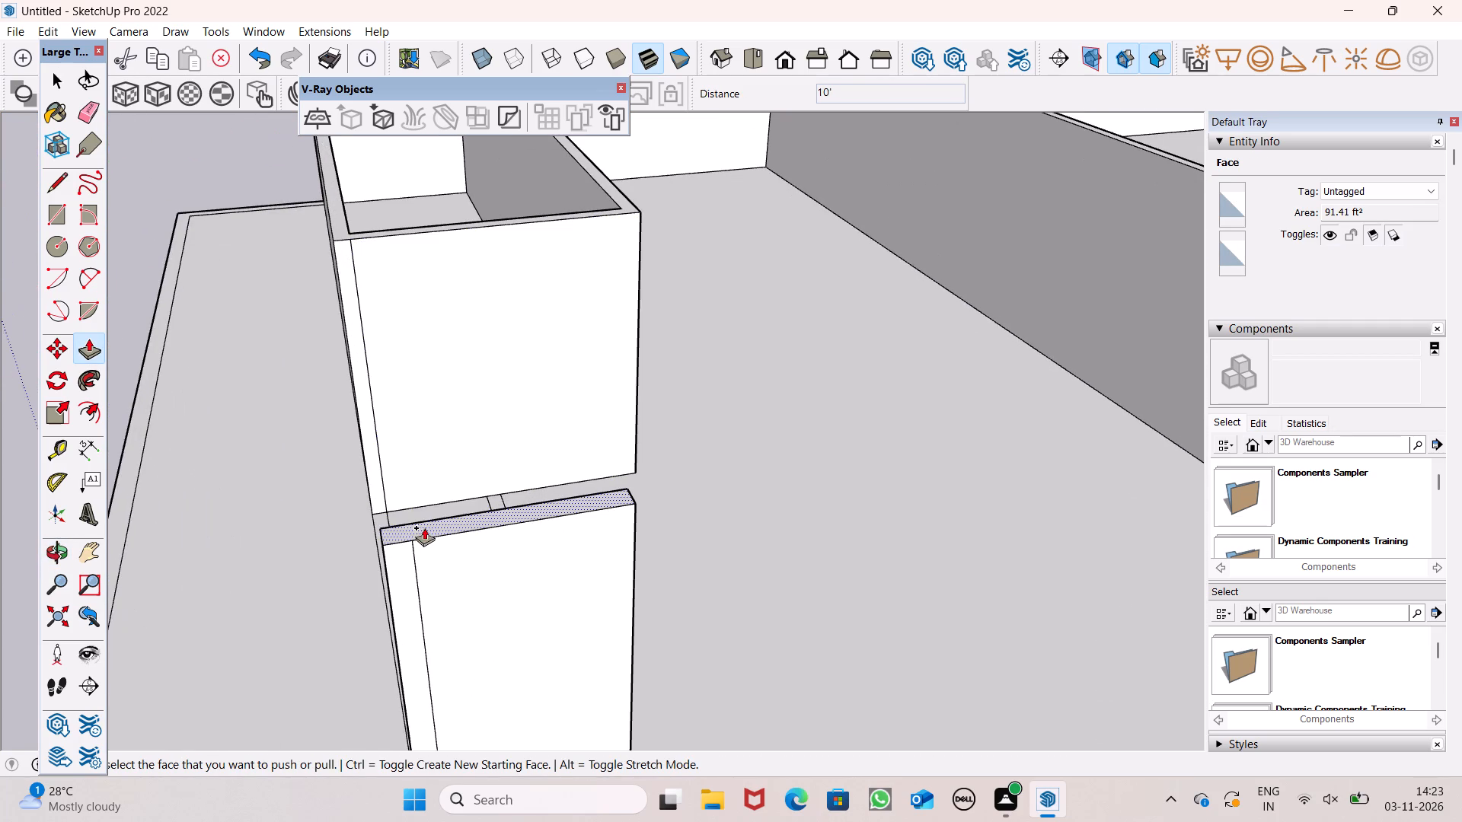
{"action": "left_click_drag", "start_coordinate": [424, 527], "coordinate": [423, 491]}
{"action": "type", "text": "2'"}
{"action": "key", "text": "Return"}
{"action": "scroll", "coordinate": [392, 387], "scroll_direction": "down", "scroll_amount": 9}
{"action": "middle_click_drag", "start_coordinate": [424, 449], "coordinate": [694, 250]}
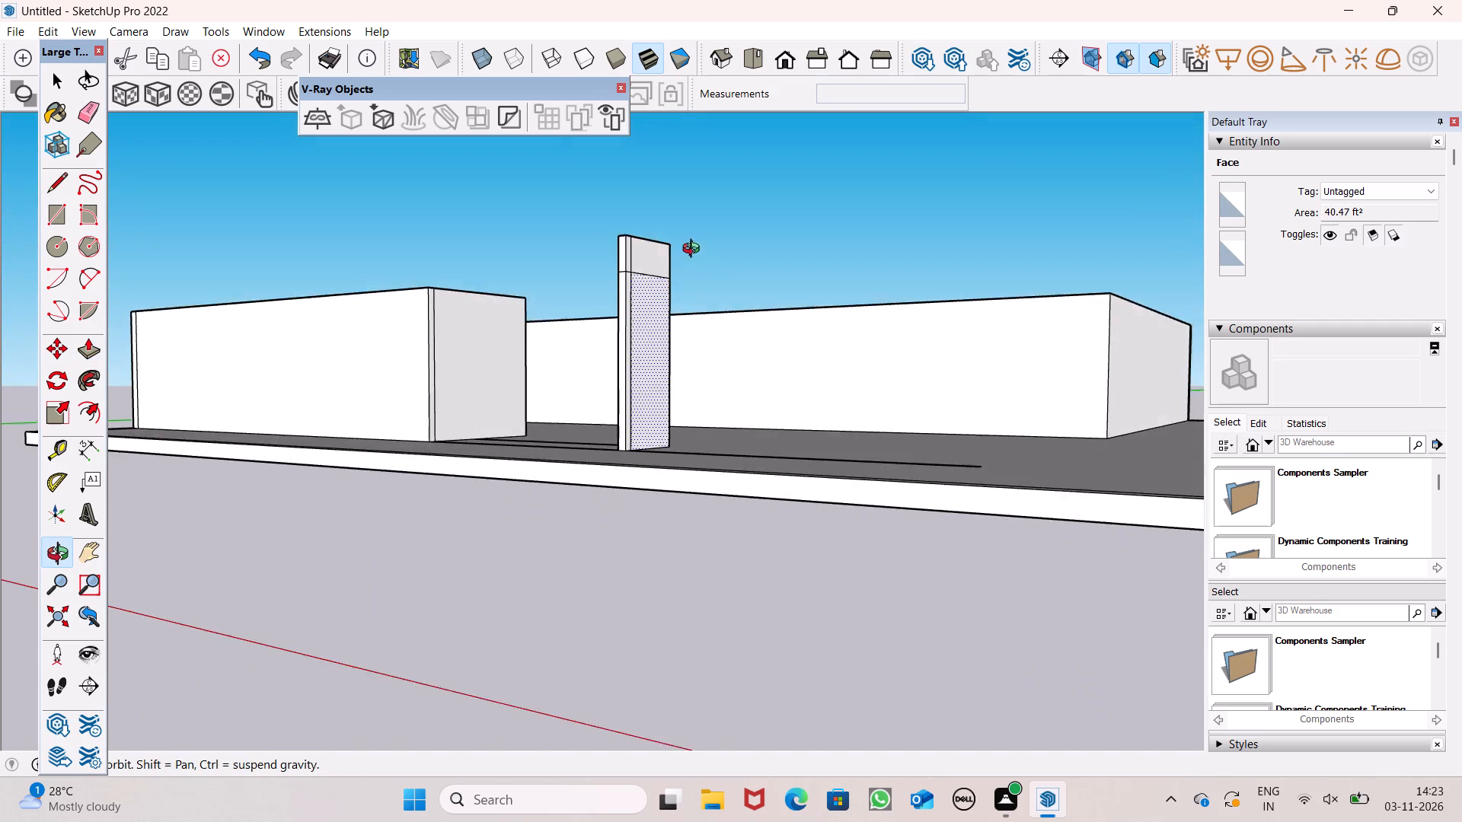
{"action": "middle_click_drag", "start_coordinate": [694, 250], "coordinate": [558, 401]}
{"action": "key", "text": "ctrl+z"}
Extrude the top face of the new crosswise wall 1' higher.
{"action": "middle_click_drag", "start_coordinate": [525, 458], "coordinate": [482, 550], "text": "ctrl"}
{"action": "scroll", "coordinate": [472, 519], "scroll_direction": "up", "scroll_amount": 2}
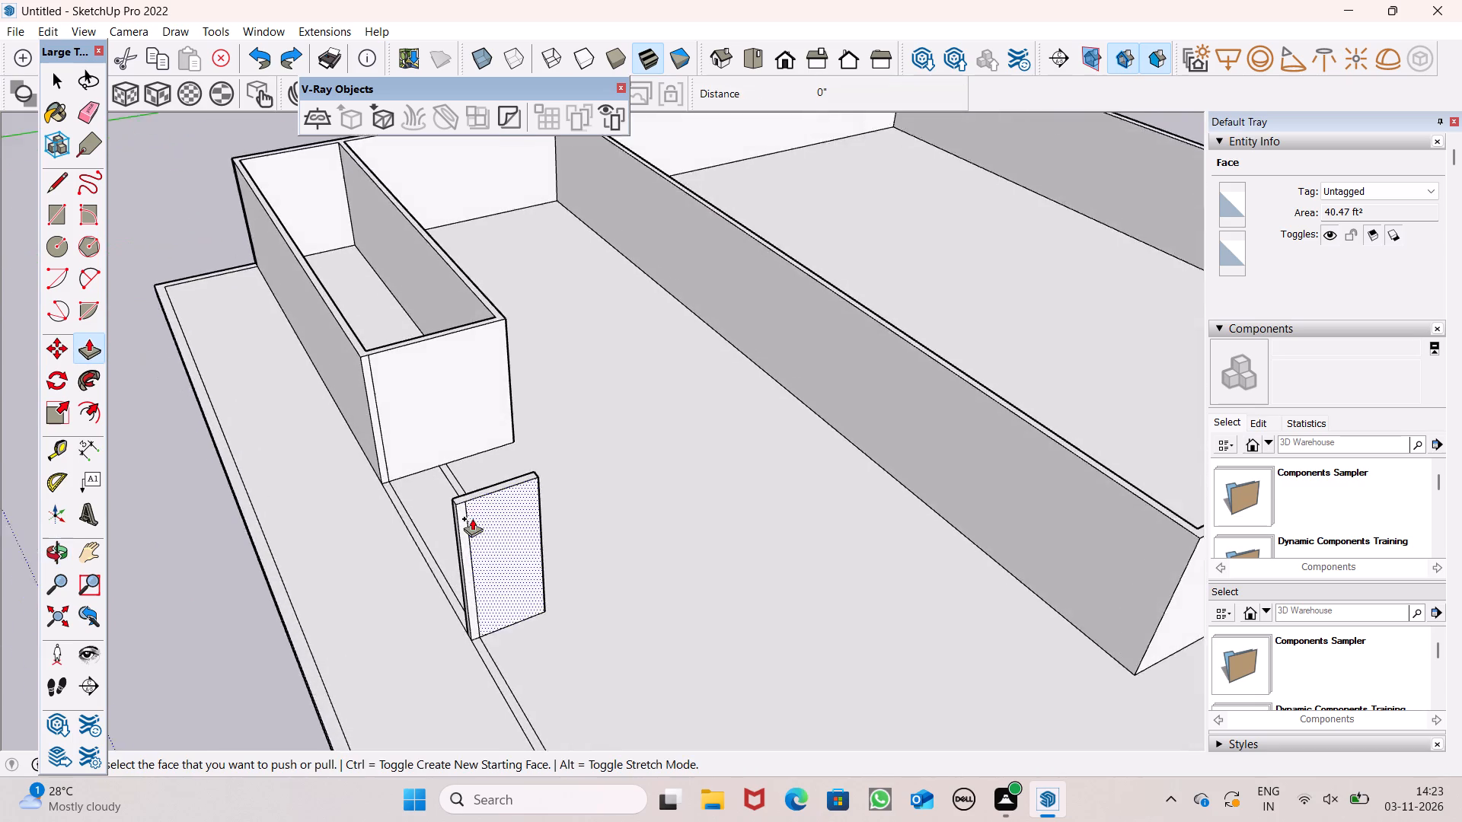
{"action": "scroll", "coordinate": [472, 518], "scroll_direction": "up", "scroll_amount": 5}
{"action": "left_click_drag", "start_coordinate": [465, 484], "coordinate": [465, 451]}
{"action": "type", "text": "1'"}
{"action": "key", "text": "Return"}
Pull the front face of the wall's 1' top band out 19' 3 5/16", flush with the large room's front wall.
{"action": "scroll", "coordinate": [437, 385], "scroll_direction": "down", "scroll_amount": 6}
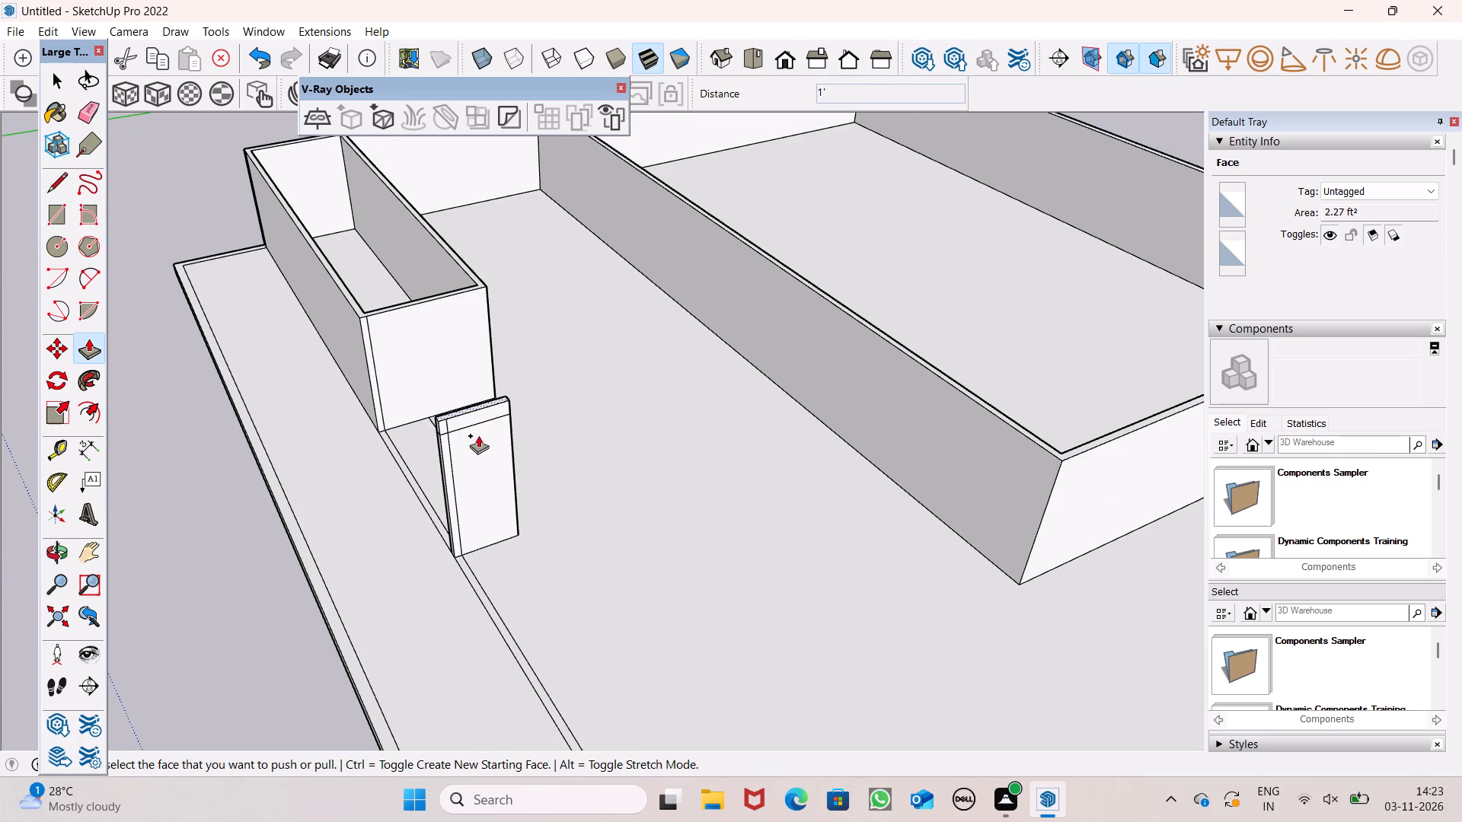
{"action": "left_click_drag", "start_coordinate": [459, 425], "coordinate": [512, 527]}
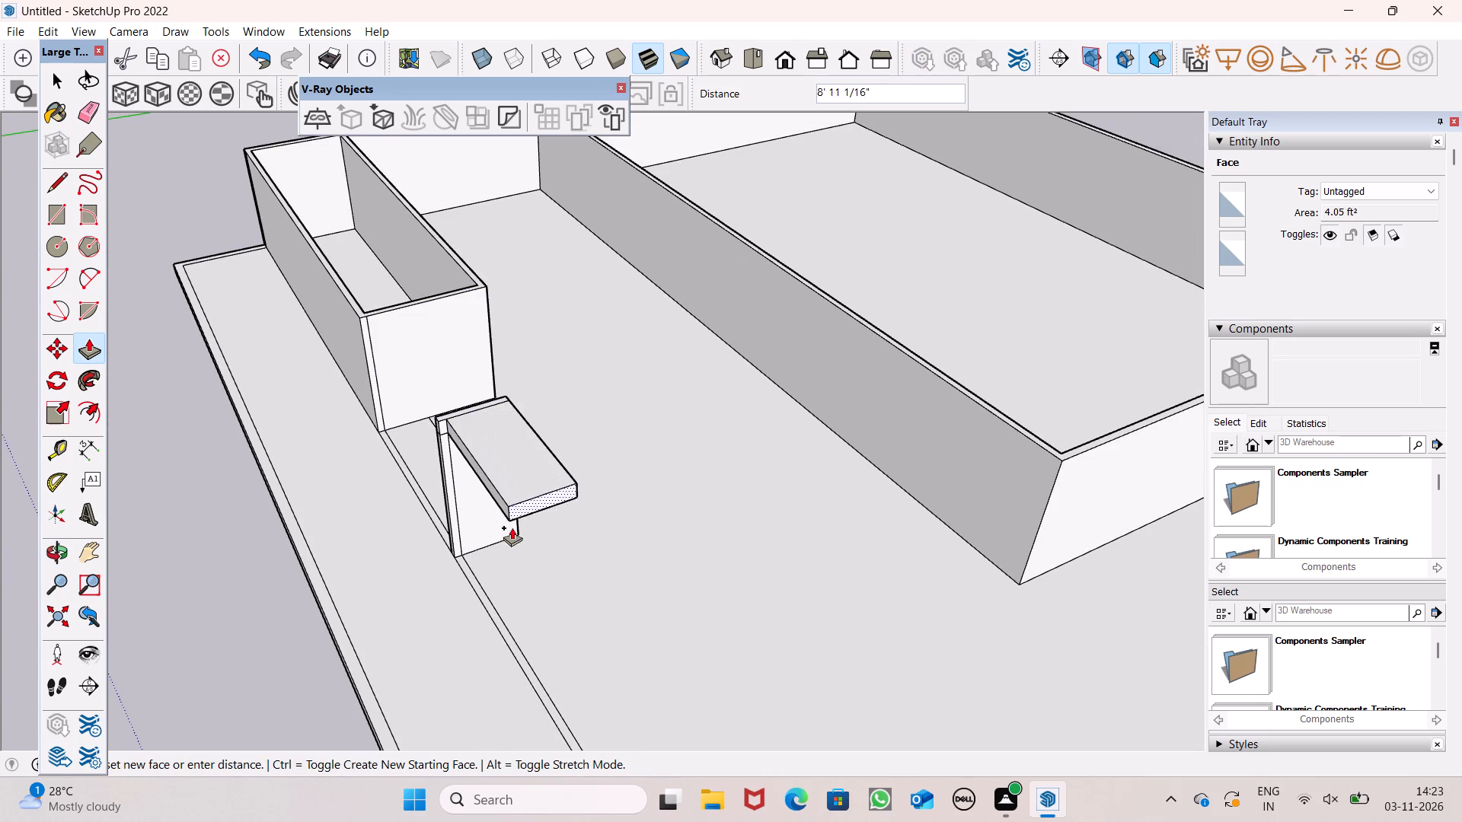
{"action": "left_click_drag", "start_coordinate": [512, 527], "coordinate": [1083, 520]}
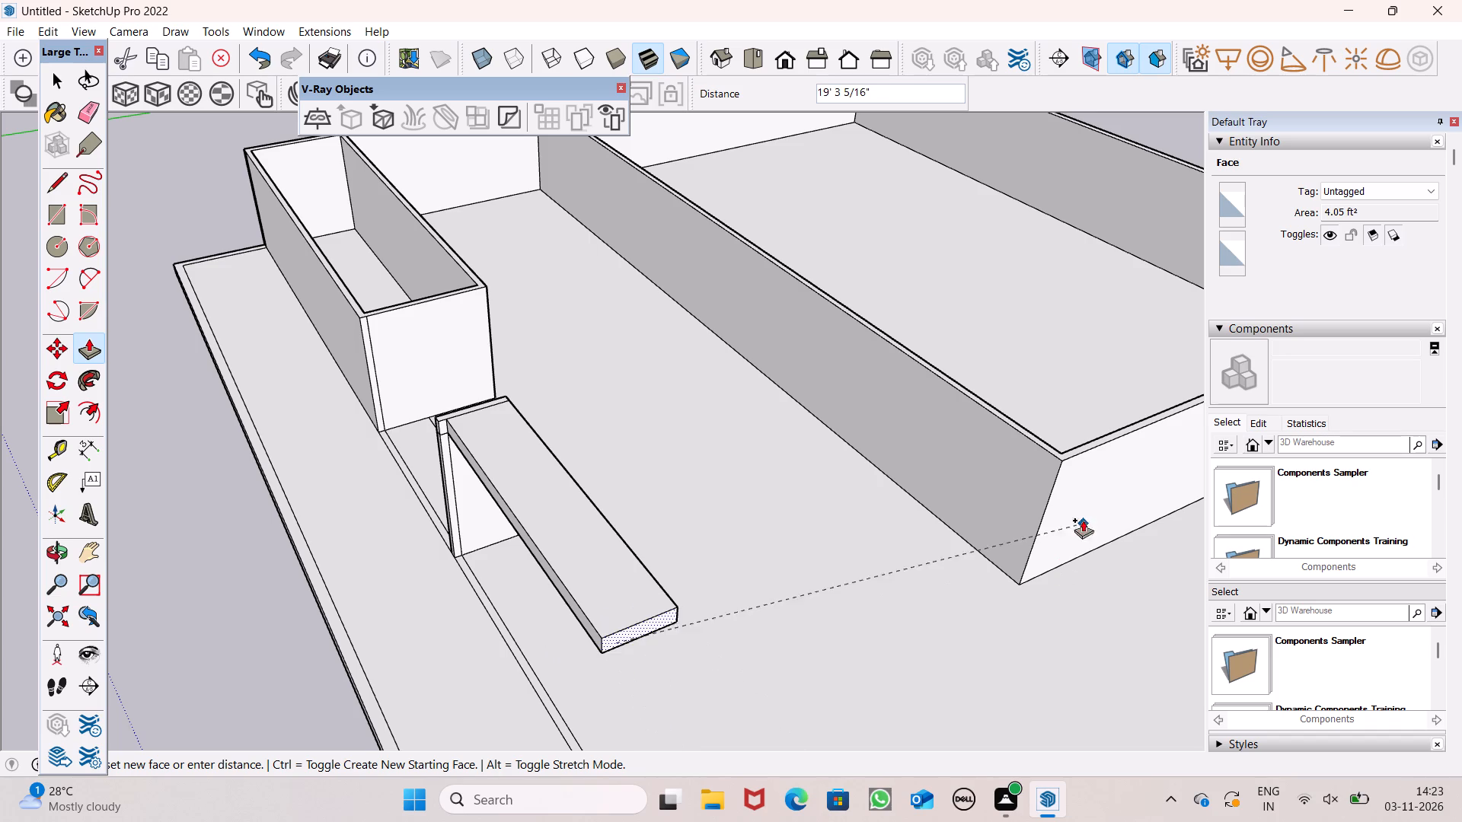
{"action": "left_click_drag", "start_coordinate": [1083, 520], "coordinate": [1051, 478]}
Pull the long side face of the 1' canopy slab 25' 11 3/8" across to meet the large room's wall.
{"action": "scroll", "coordinate": [592, 370], "scroll_direction": "down", "scroll_amount": 4}
{"action": "middle_click_drag", "start_coordinate": [801, 517], "coordinate": [341, 392]}
{"action": "scroll", "coordinate": [359, 339], "scroll_direction": "up", "scroll_amount": 6}
{"action": "left_click_drag", "start_coordinate": [361, 336], "coordinate": [635, 401]}
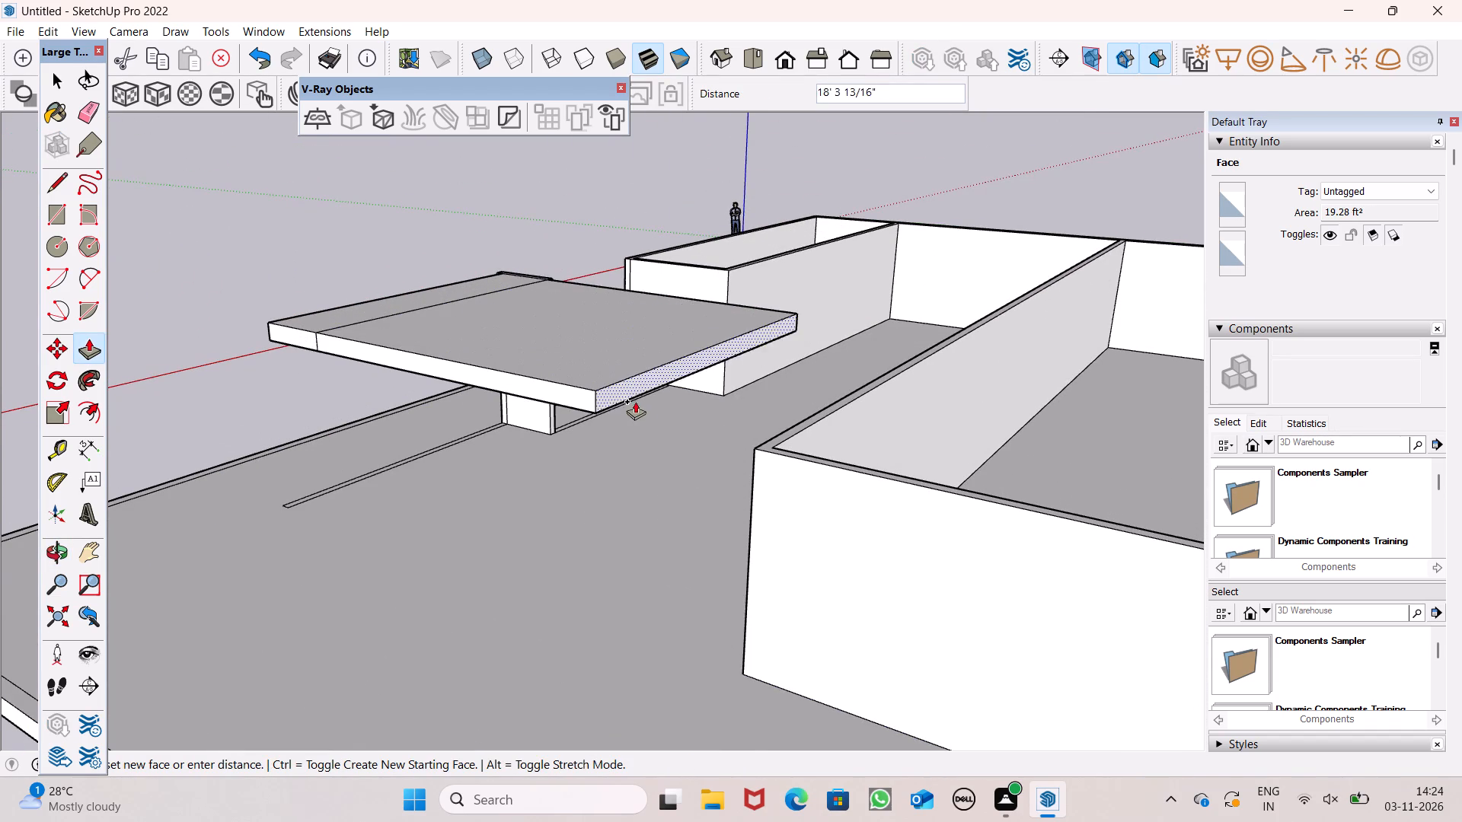
{"action": "left_click_drag", "start_coordinate": [635, 401], "coordinate": [763, 442]}
Draw a line along the large room's inner top edge near its front corner to close the roof face.
{"action": "scroll", "coordinate": [397, 402], "scroll_direction": "down", "scroll_amount": 4}
{"action": "middle_click_drag", "start_coordinate": [443, 433], "coordinate": [680, 301]}
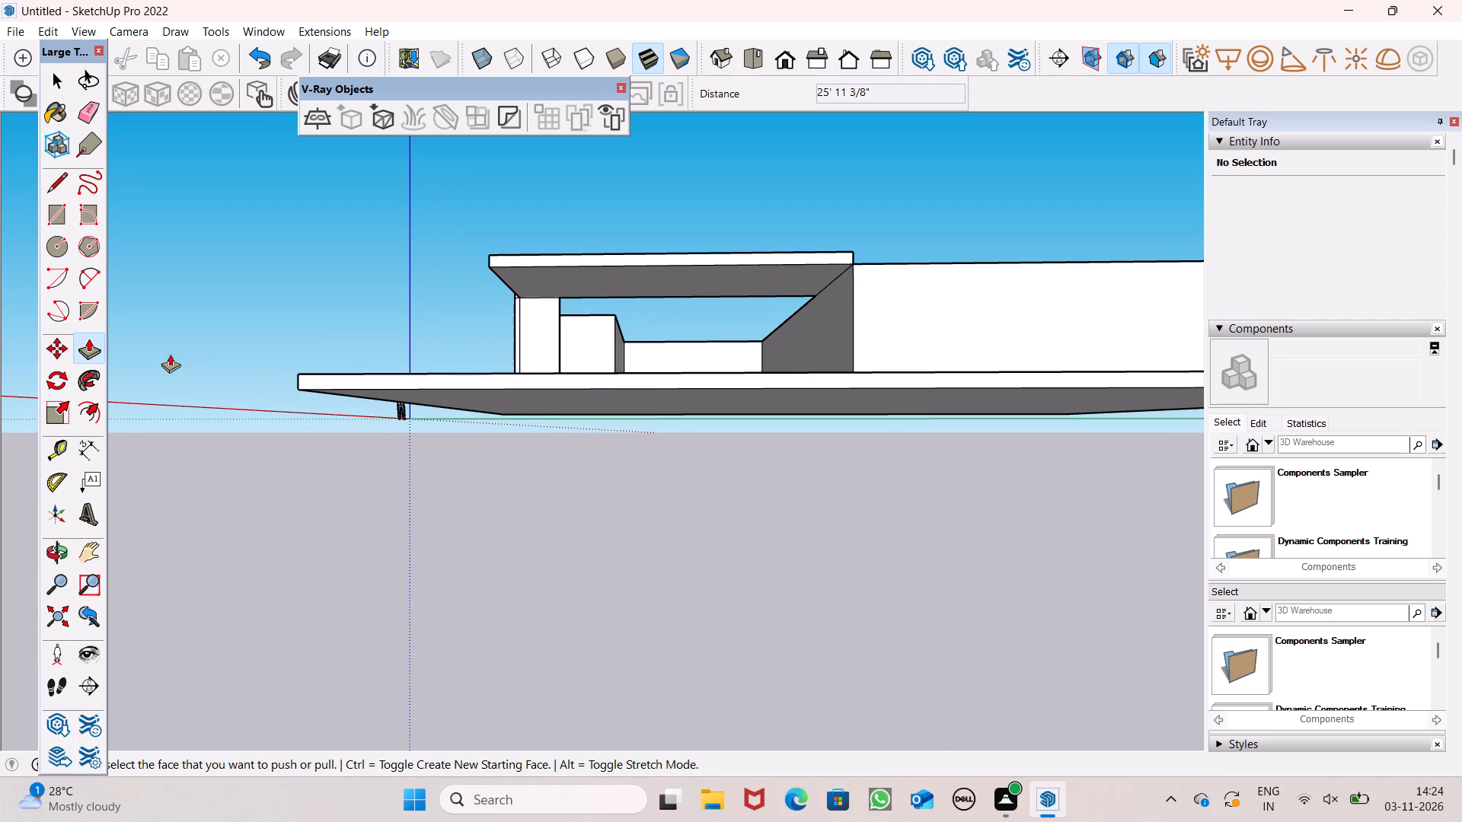
{"action": "scroll", "coordinate": [130, 304], "scroll_direction": "down", "scroll_amount": 3}
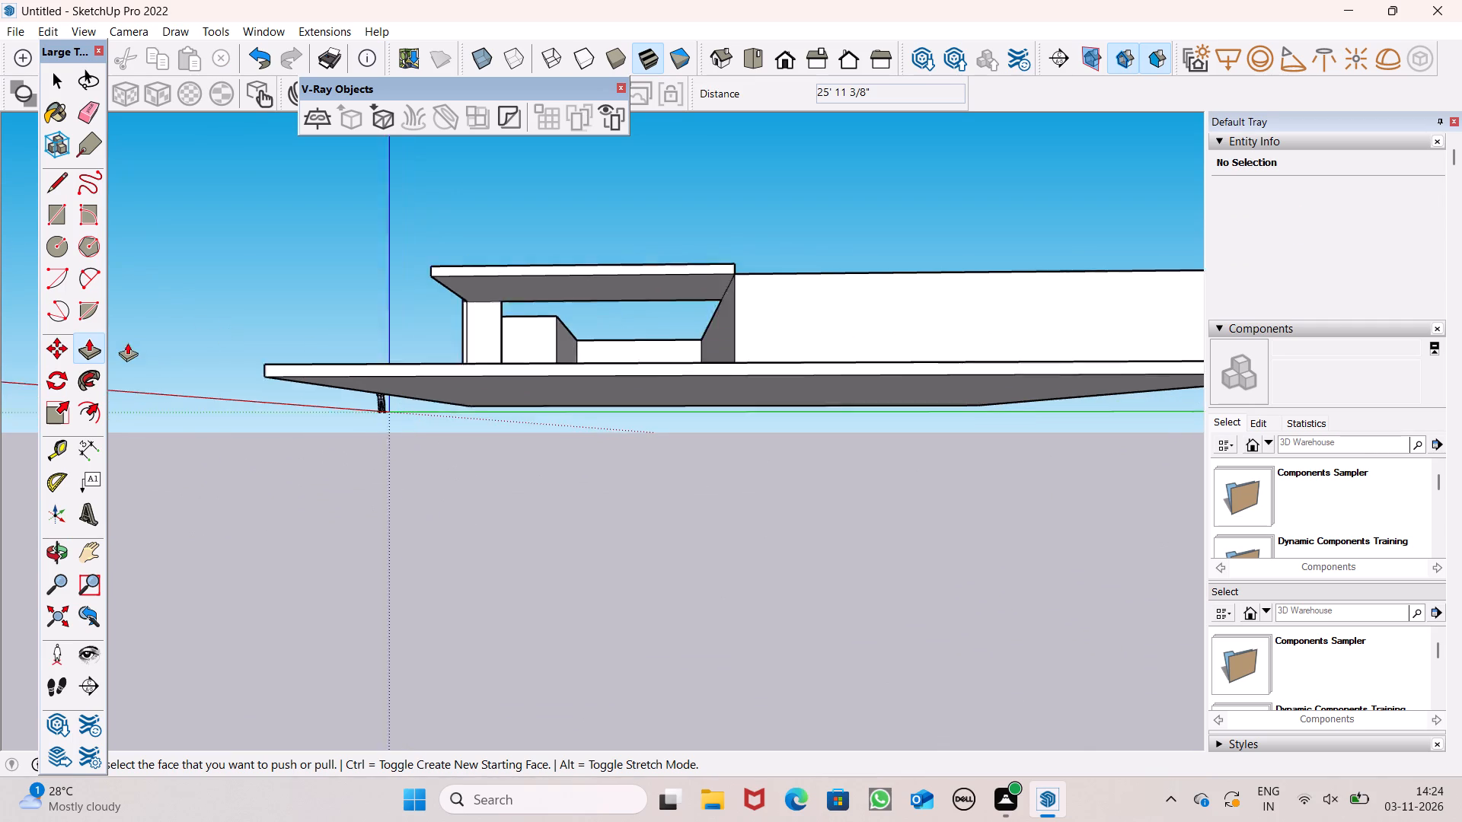
{"action": "scroll", "coordinate": [127, 342], "scroll_direction": "down", "scroll_amount": 2}
{"action": "scroll", "coordinate": [298, 285], "scroll_direction": "down", "scroll_amount": 2}
{"action": "middle_click_drag", "start_coordinate": [305, 294], "coordinate": [164, 521]}
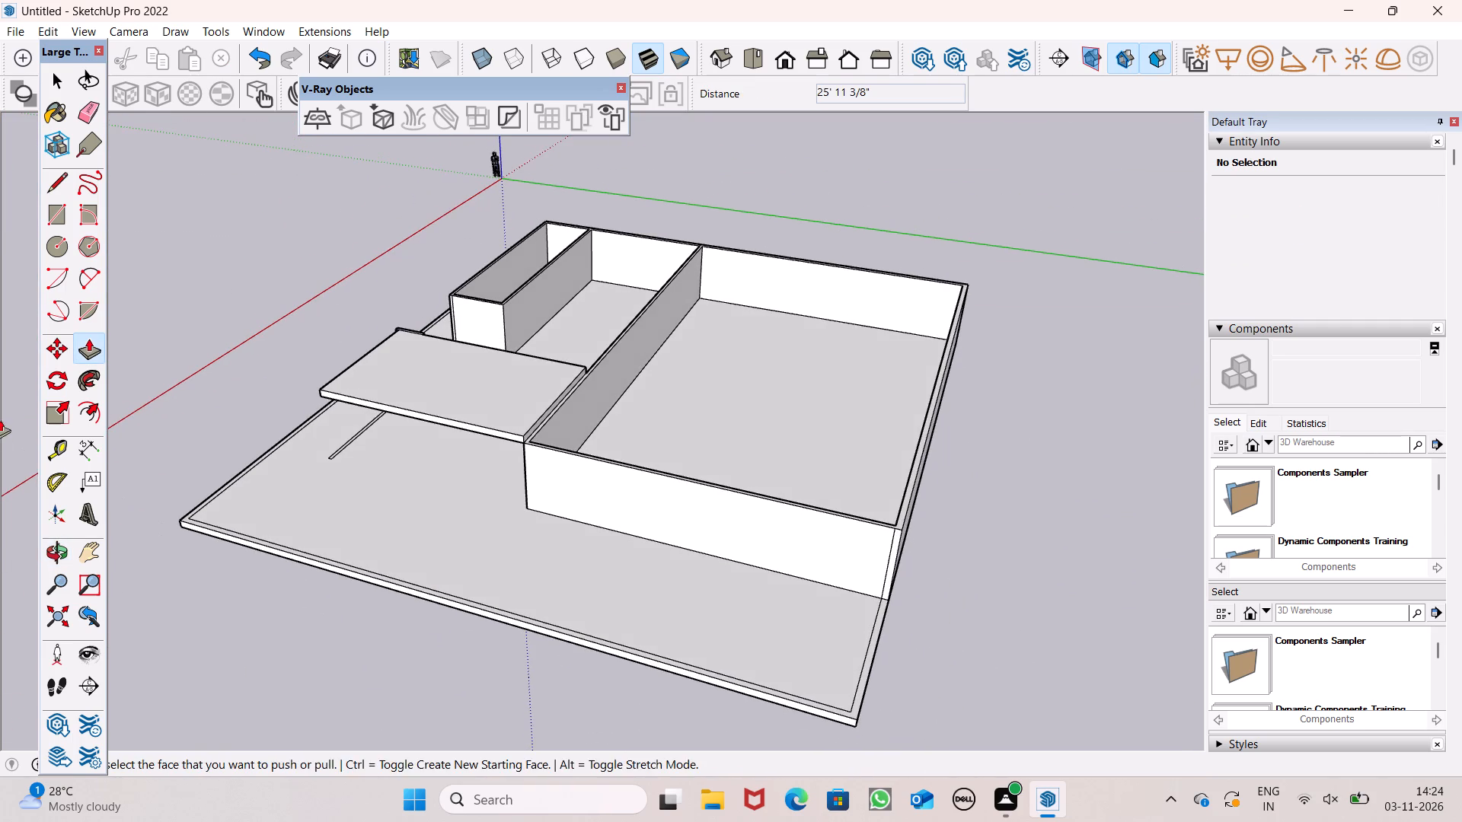
{"action": "left_click", "coordinate": [58, 180]}
{"action": "scroll", "coordinate": [677, 495], "scroll_direction": "up", "scroll_amount": 6}
{"action": "scroll", "coordinate": [494, 427], "scroll_direction": "up", "scroll_amount": 6}
{"action": "left_click", "coordinate": [458, 424]}
{"action": "left_click", "coordinate": [489, 430]}
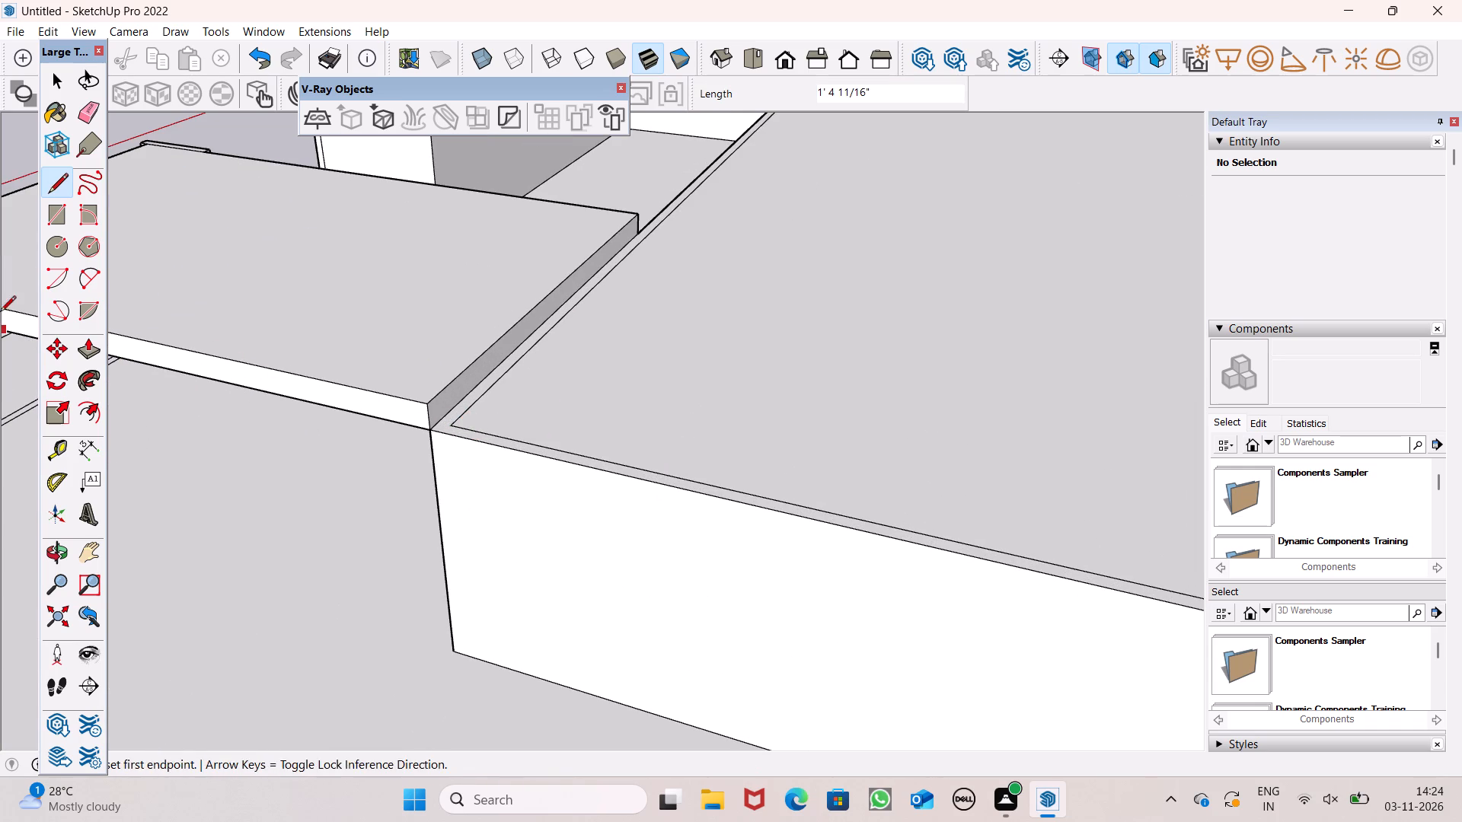
Push/Pull the top rim of the large room's walls up 1', level with the top of the canopy slab.
{"action": "left_click", "coordinate": [81, 351]}
{"action": "scroll", "coordinate": [478, 386], "scroll_direction": "up", "scroll_amount": 4}
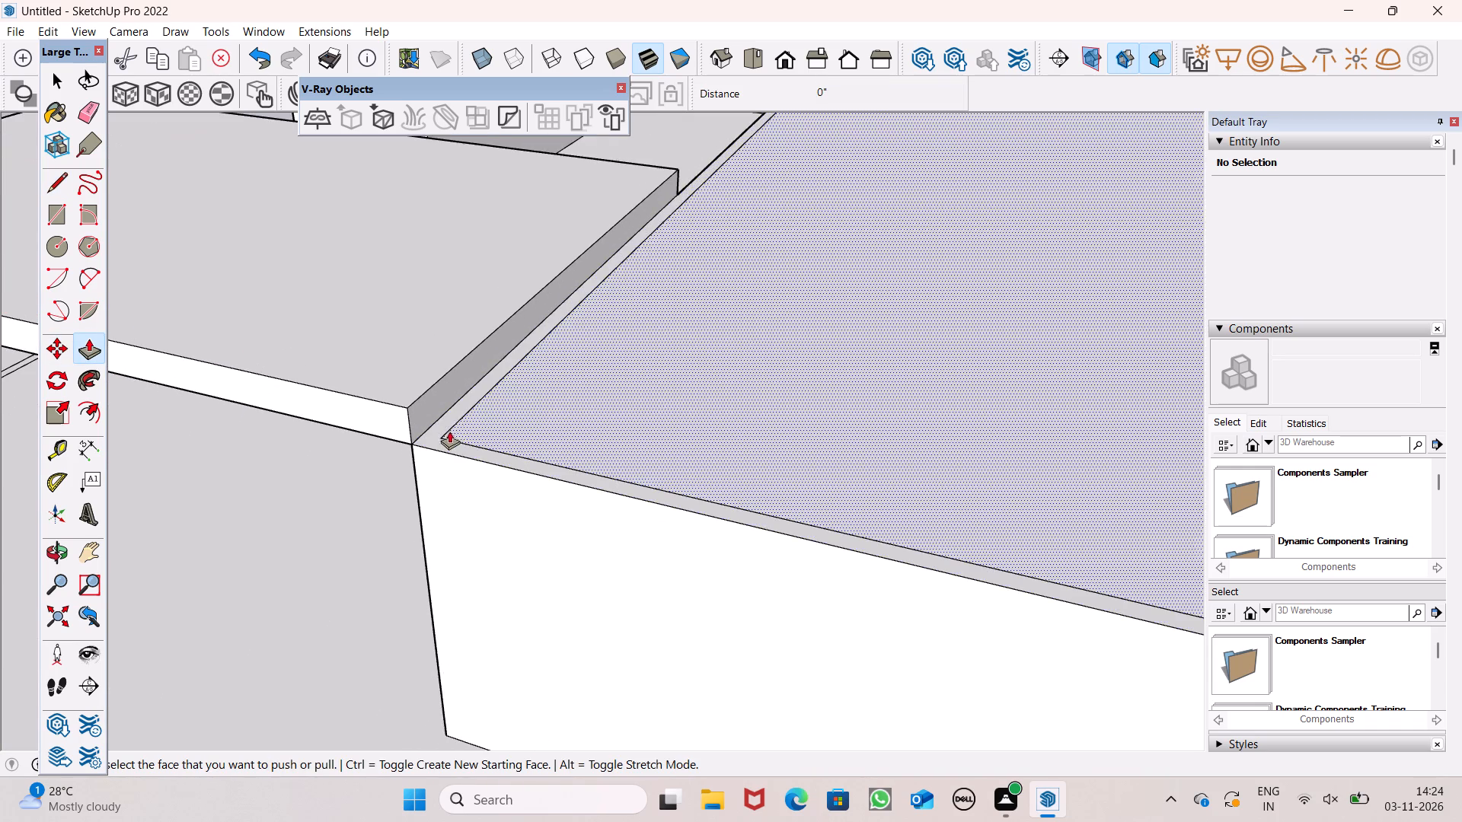
{"action": "left_click_drag", "start_coordinate": [437, 432], "coordinate": [402, 402]}
Pull the canopy slab's outer long side face out 6", flush with the outer end of the crosswise wall.
{"action": "scroll", "coordinate": [420, 328], "scroll_direction": "down", "scroll_amount": 8}
{"action": "middle_click_drag", "start_coordinate": [309, 503], "coordinate": [469, 378]}
{"action": "scroll", "coordinate": [448, 360], "scroll_direction": "down", "scroll_amount": 6}
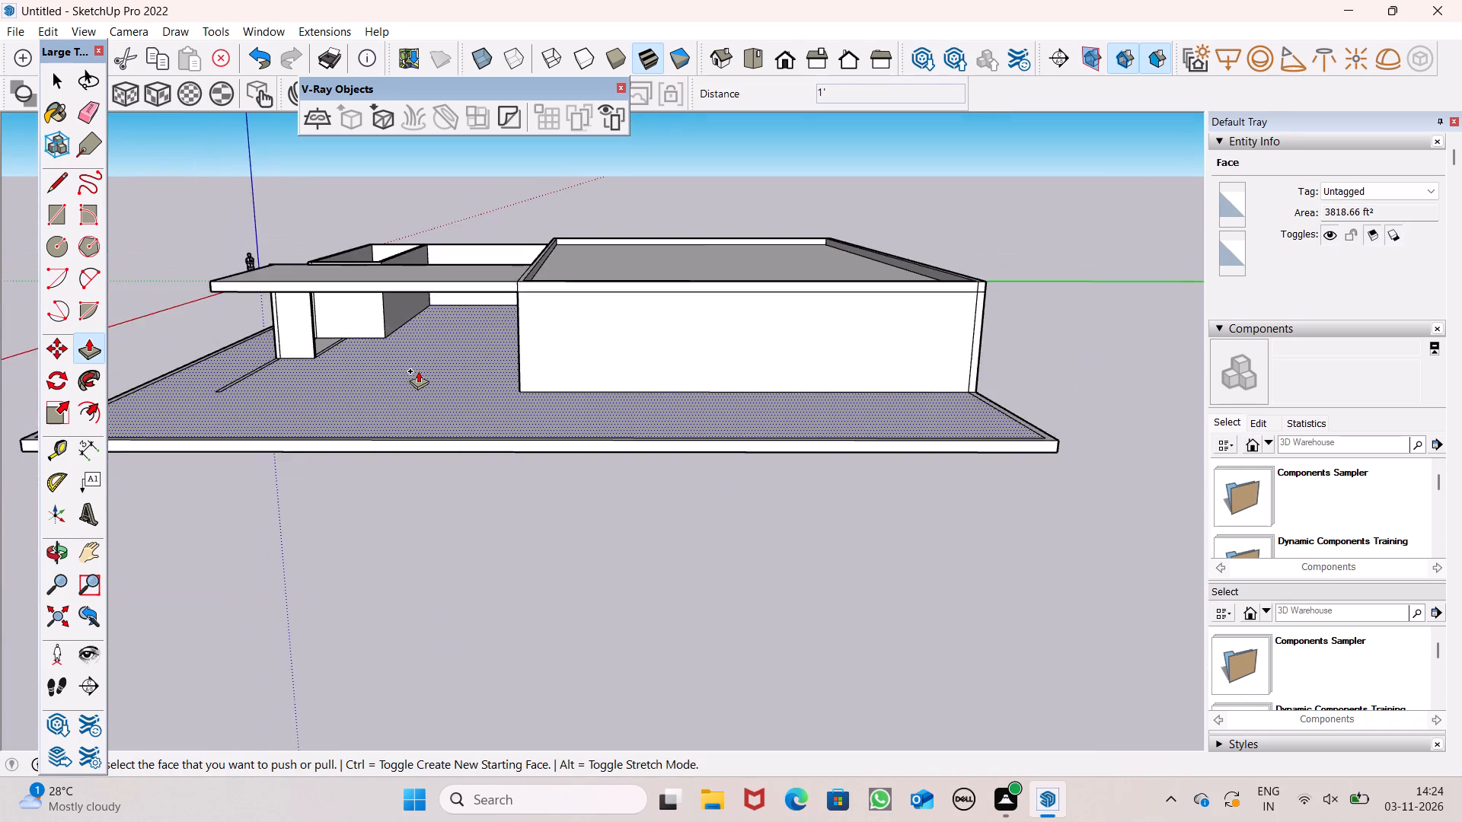
{"action": "scroll", "coordinate": [418, 371], "scroll_direction": "down", "scroll_amount": 8}
{"action": "middle_click_drag", "start_coordinate": [391, 446], "coordinate": [516, 347]}
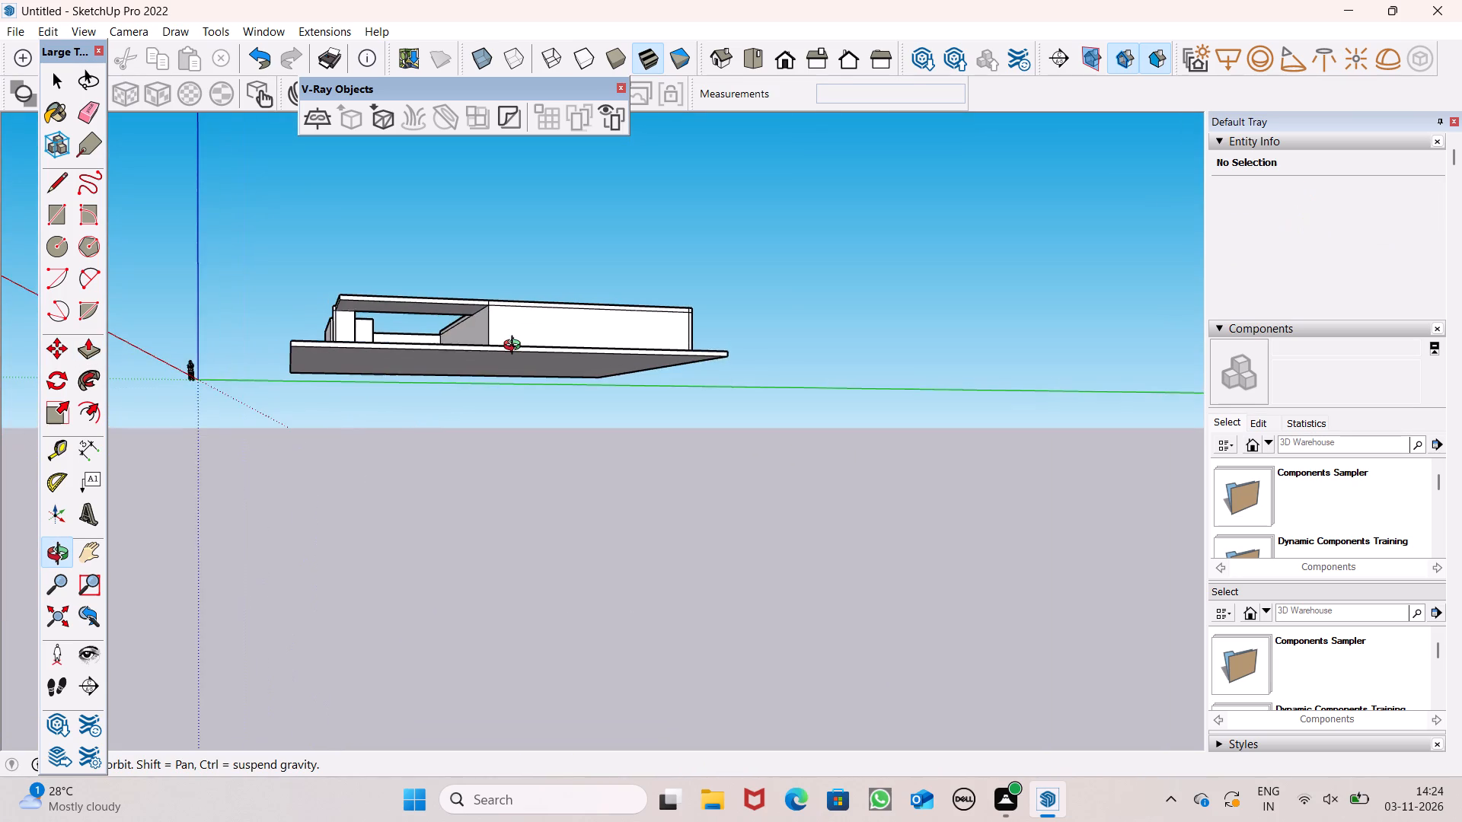
{"action": "middle_click_drag", "start_coordinate": [516, 347], "coordinate": [563, 471]}
{"action": "scroll", "coordinate": [244, 372], "scroll_direction": "up", "scroll_amount": 9}
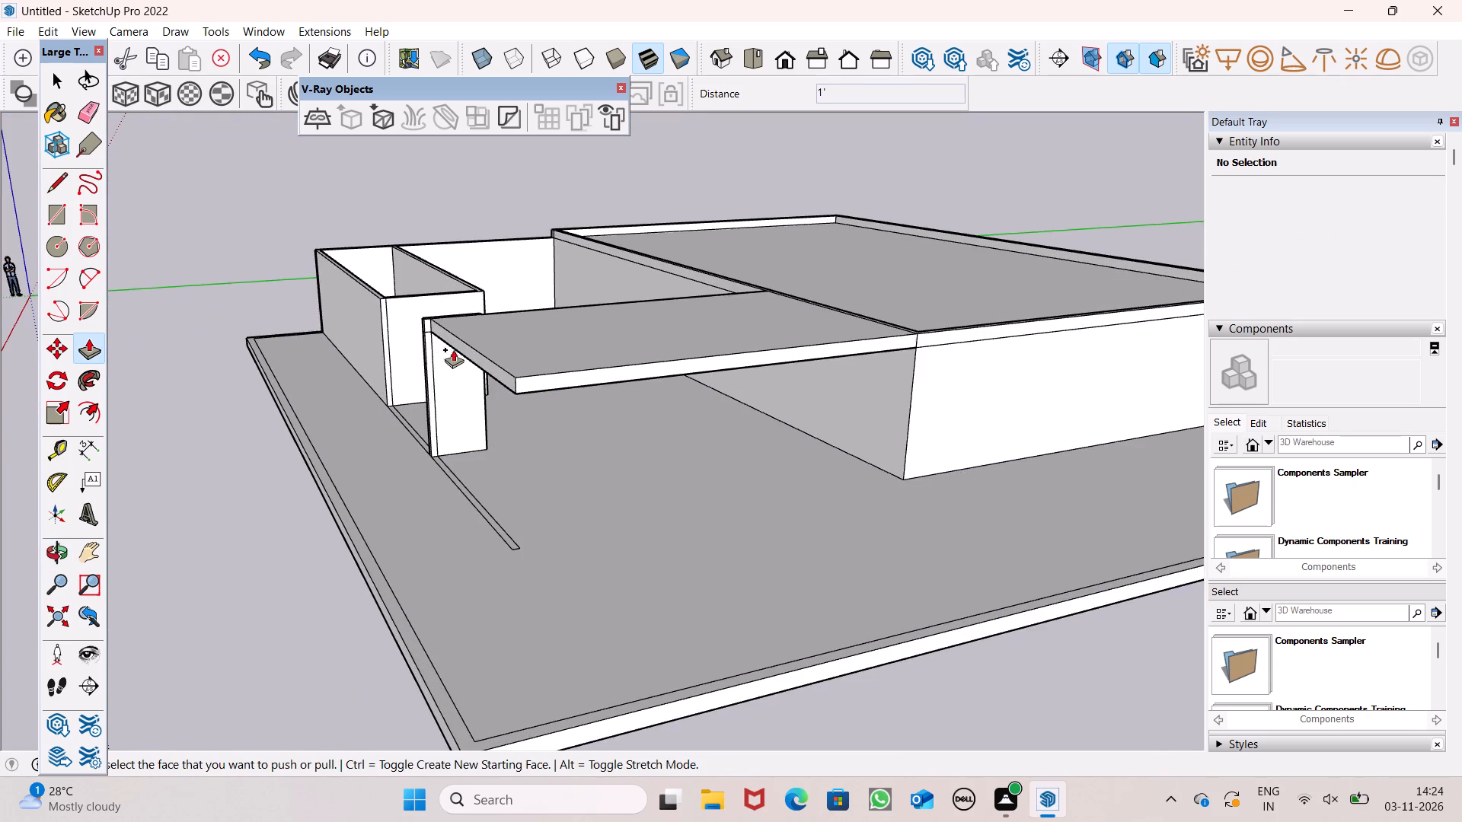
{"action": "scroll", "coordinate": [452, 346], "scroll_direction": "up", "scroll_amount": 7}
{"action": "scroll", "coordinate": [506, 307], "scroll_direction": "up", "scroll_amount": 9}
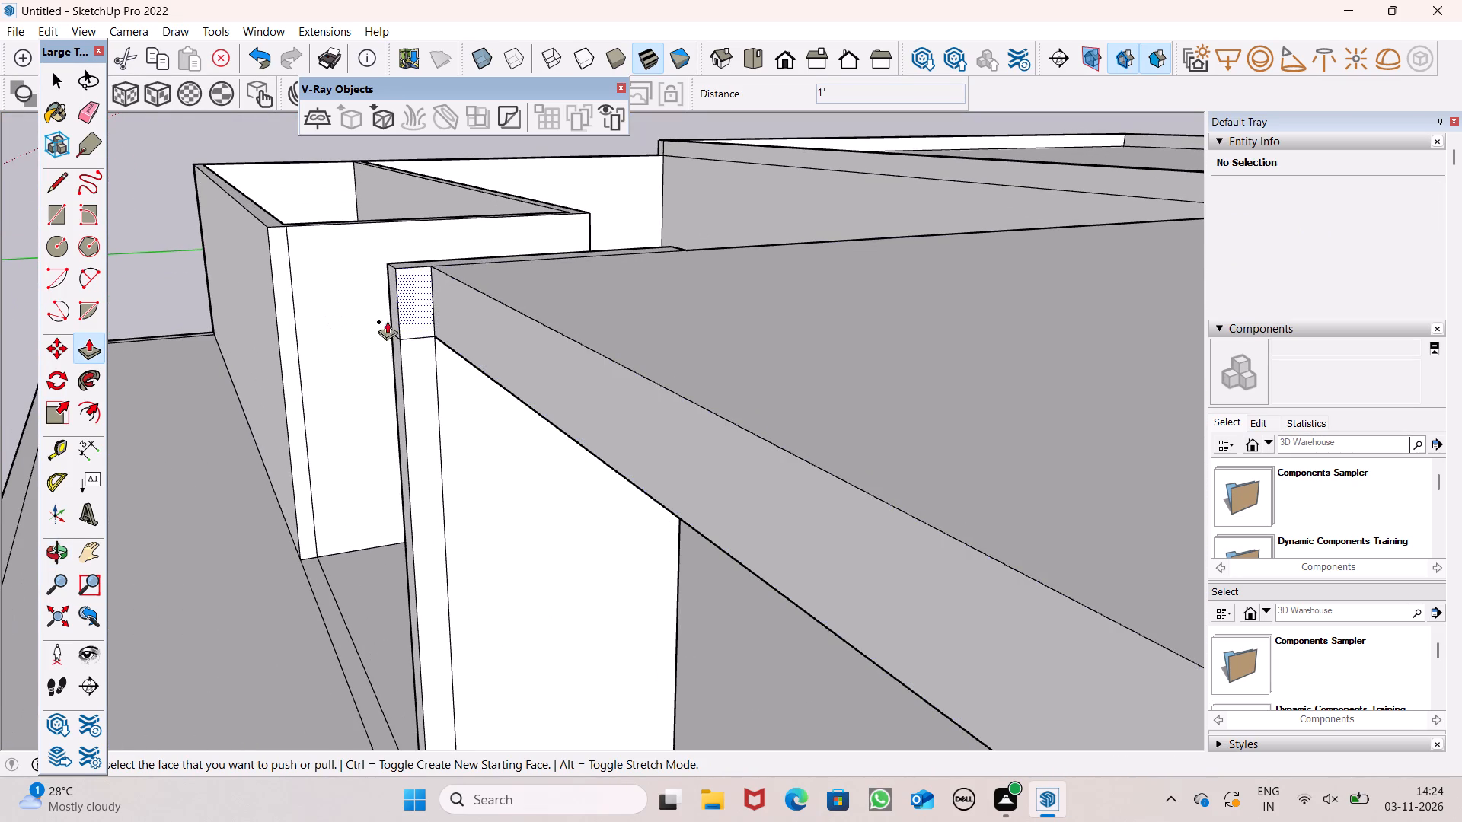
{"action": "left_click_drag", "start_coordinate": [438, 314], "coordinate": [404, 361]}
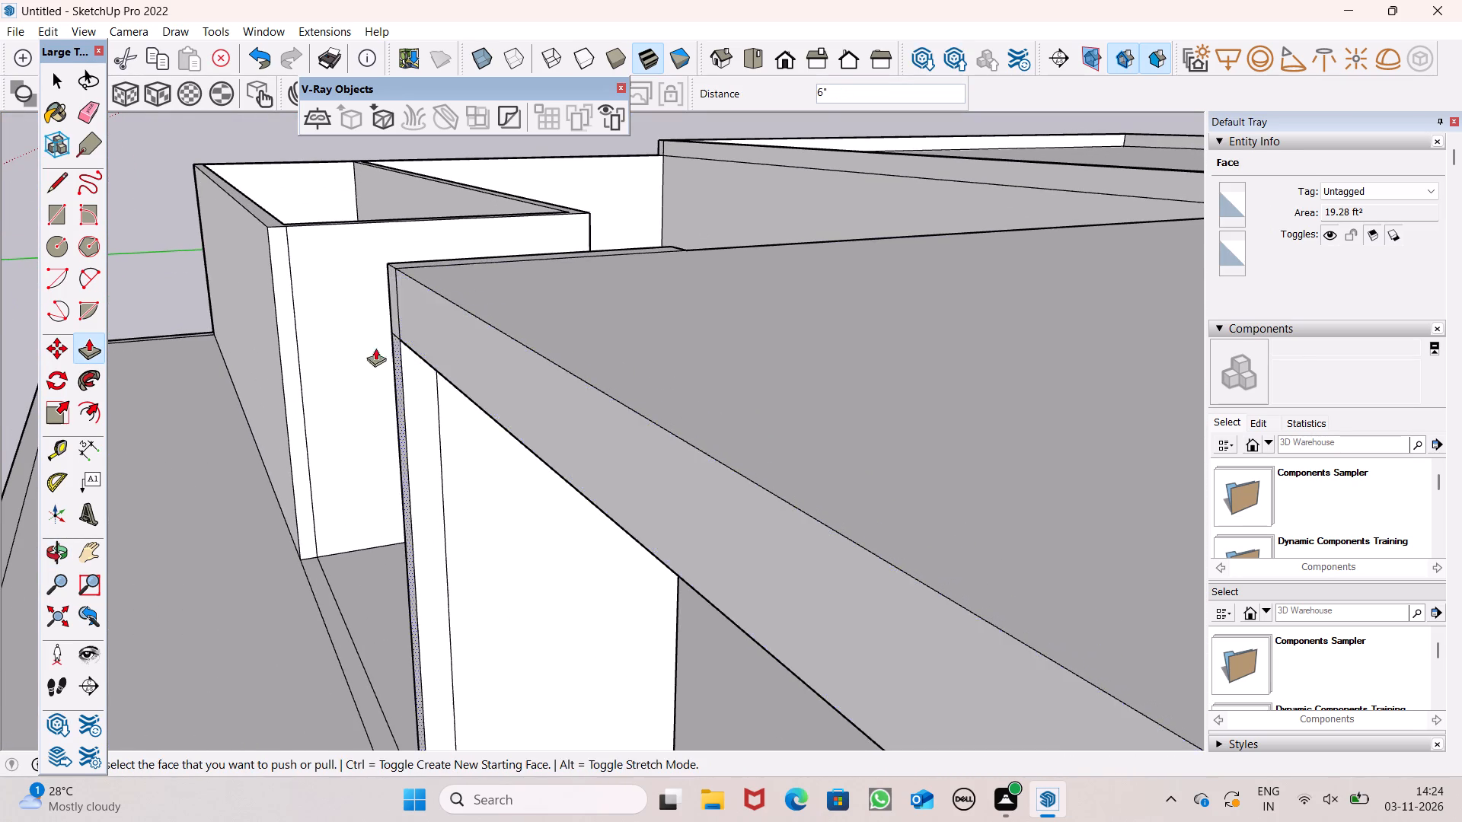
Push/Pull the perimeter strip around the slab's edge up 5' 7 5/8" to form the boundary wall.
{"action": "scroll", "coordinate": [358, 324], "scroll_direction": "down", "scroll_amount": 5}
{"action": "middle_click_drag", "start_coordinate": [355, 419], "coordinate": [368, 348]}
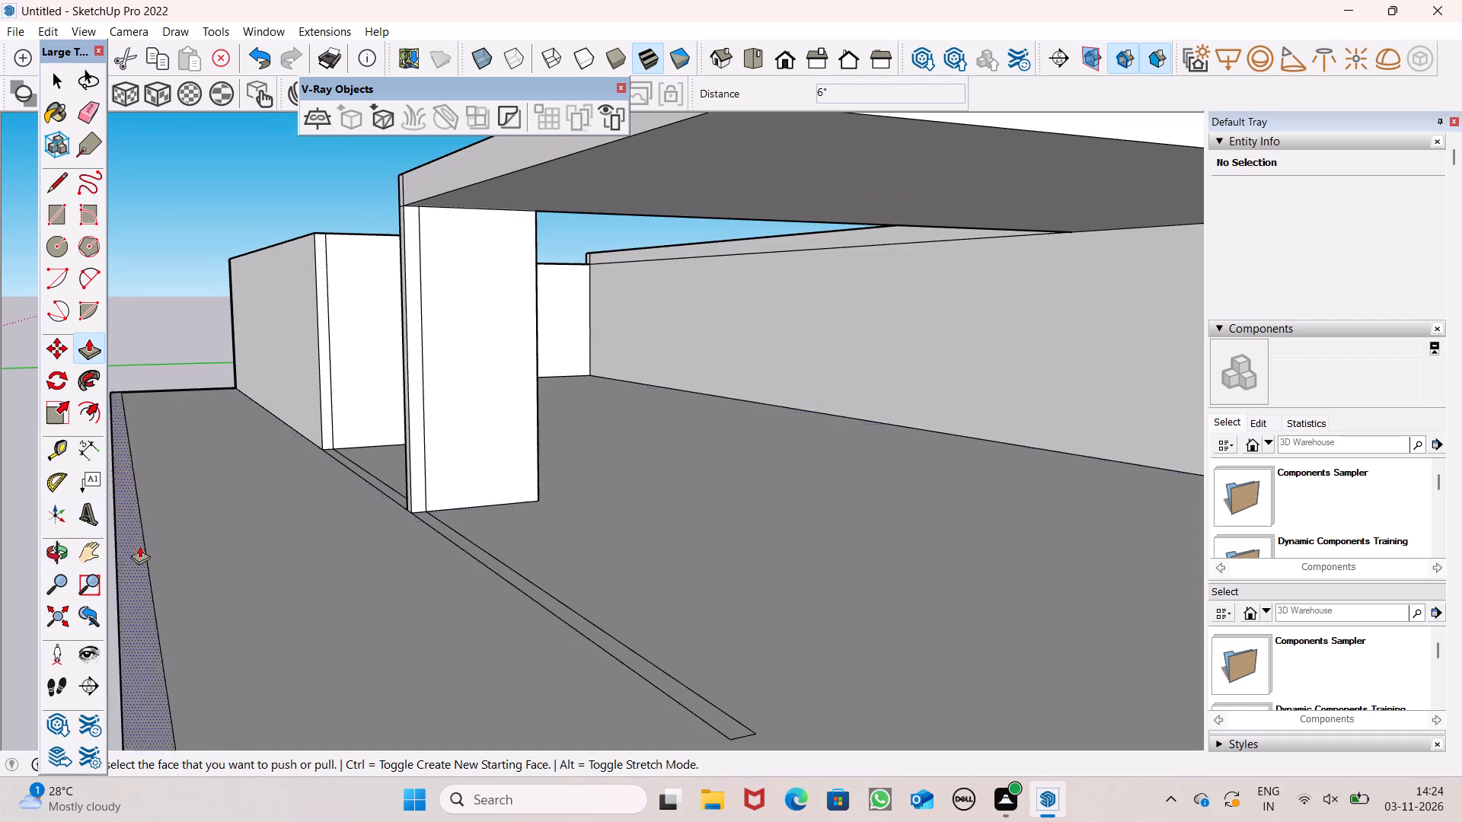
{"action": "left_click_drag", "start_coordinate": [139, 515], "coordinate": [256, 332]}
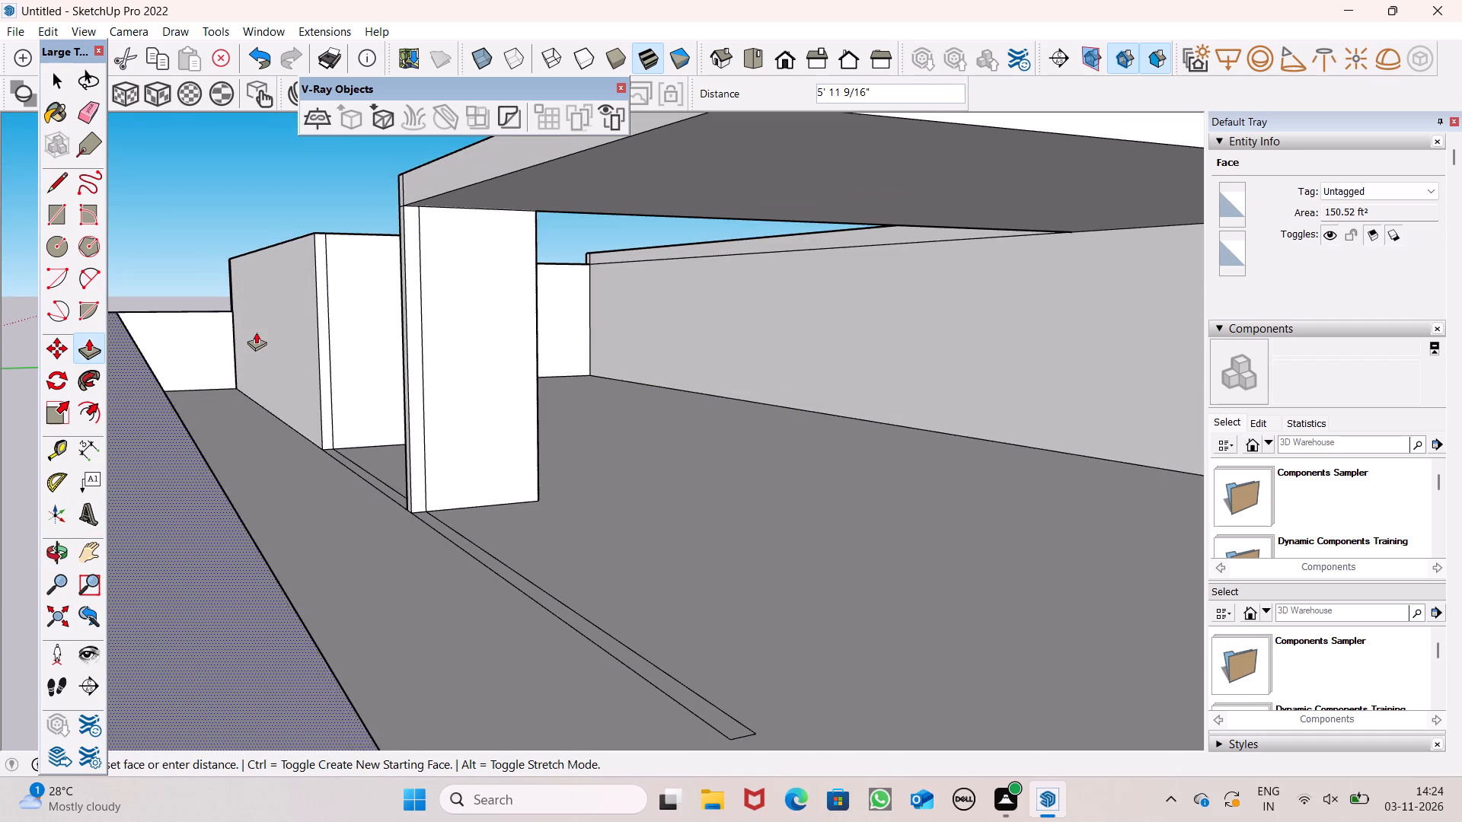
{"action": "left_click_drag", "start_coordinate": [256, 332], "coordinate": [255, 342]}
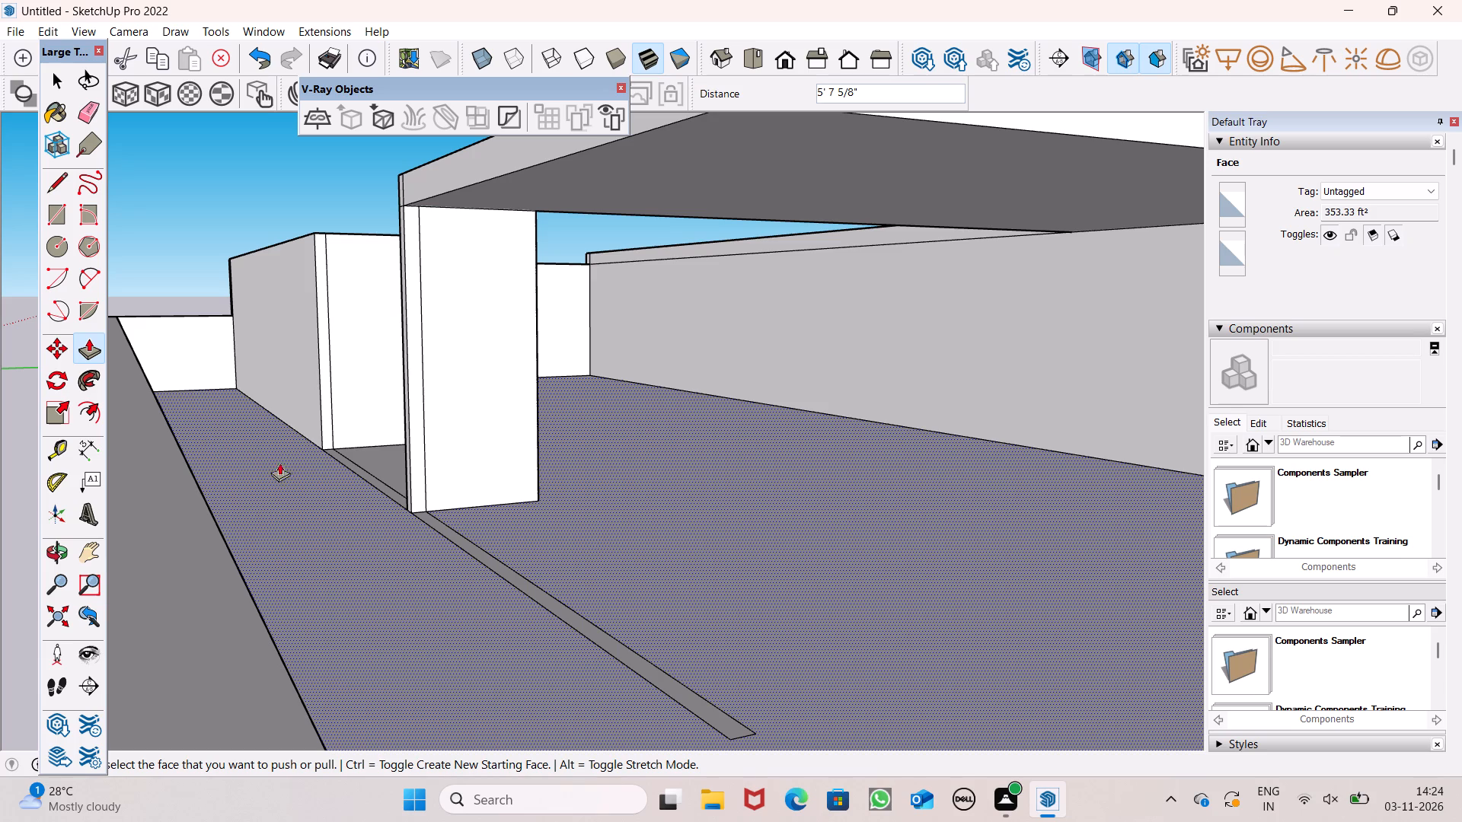
Examine the rooms, canopy and boundary wall of the building from all sides.
{"action": "scroll", "coordinate": [308, 468], "scroll_direction": "down", "scroll_amount": 5}
{"action": "middle_click_drag", "start_coordinate": [435, 413], "coordinate": [299, 438]}
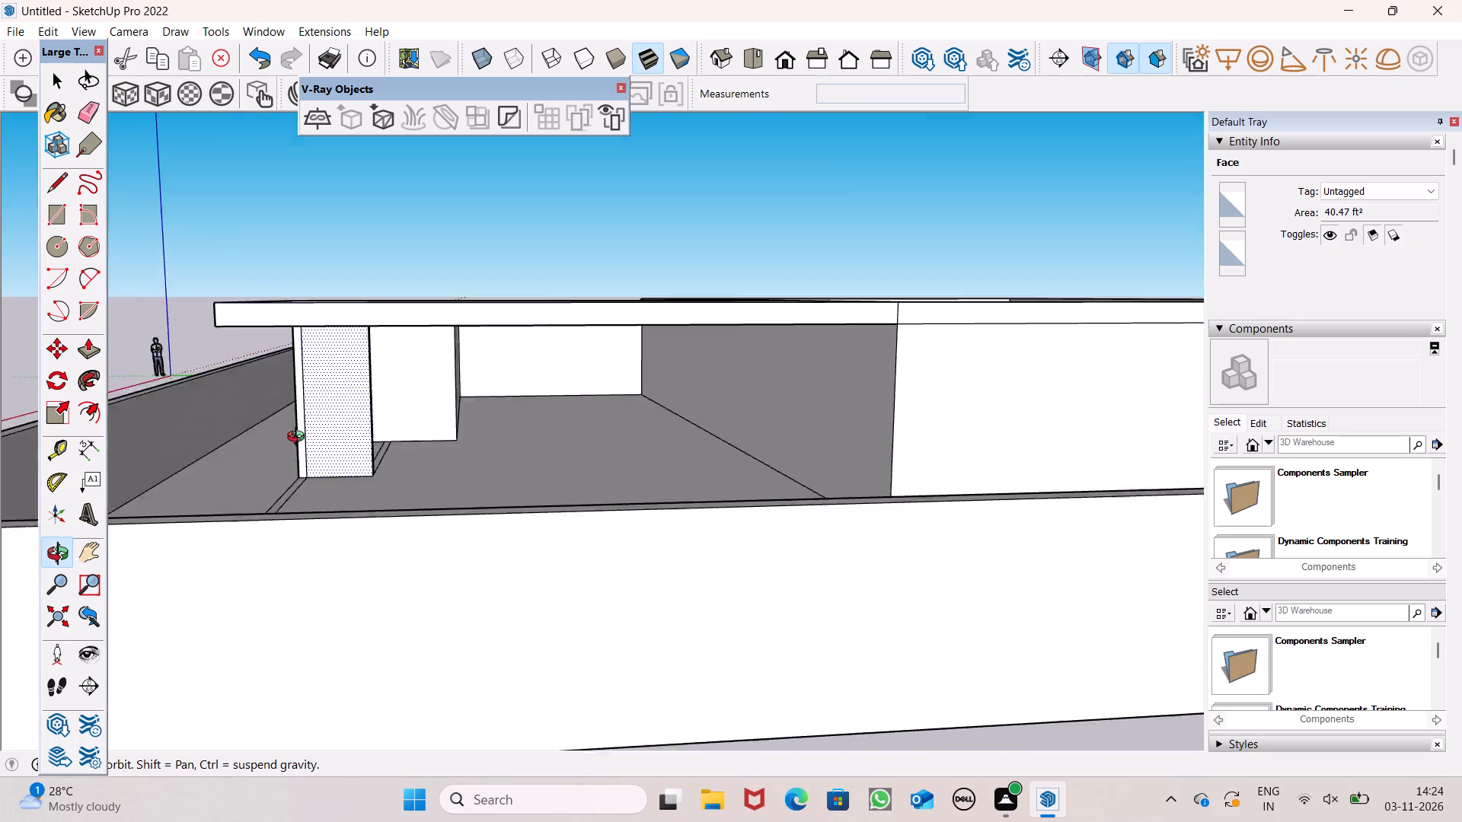
{"action": "middle_click_drag", "start_coordinate": [299, 438], "coordinate": [339, 417]}
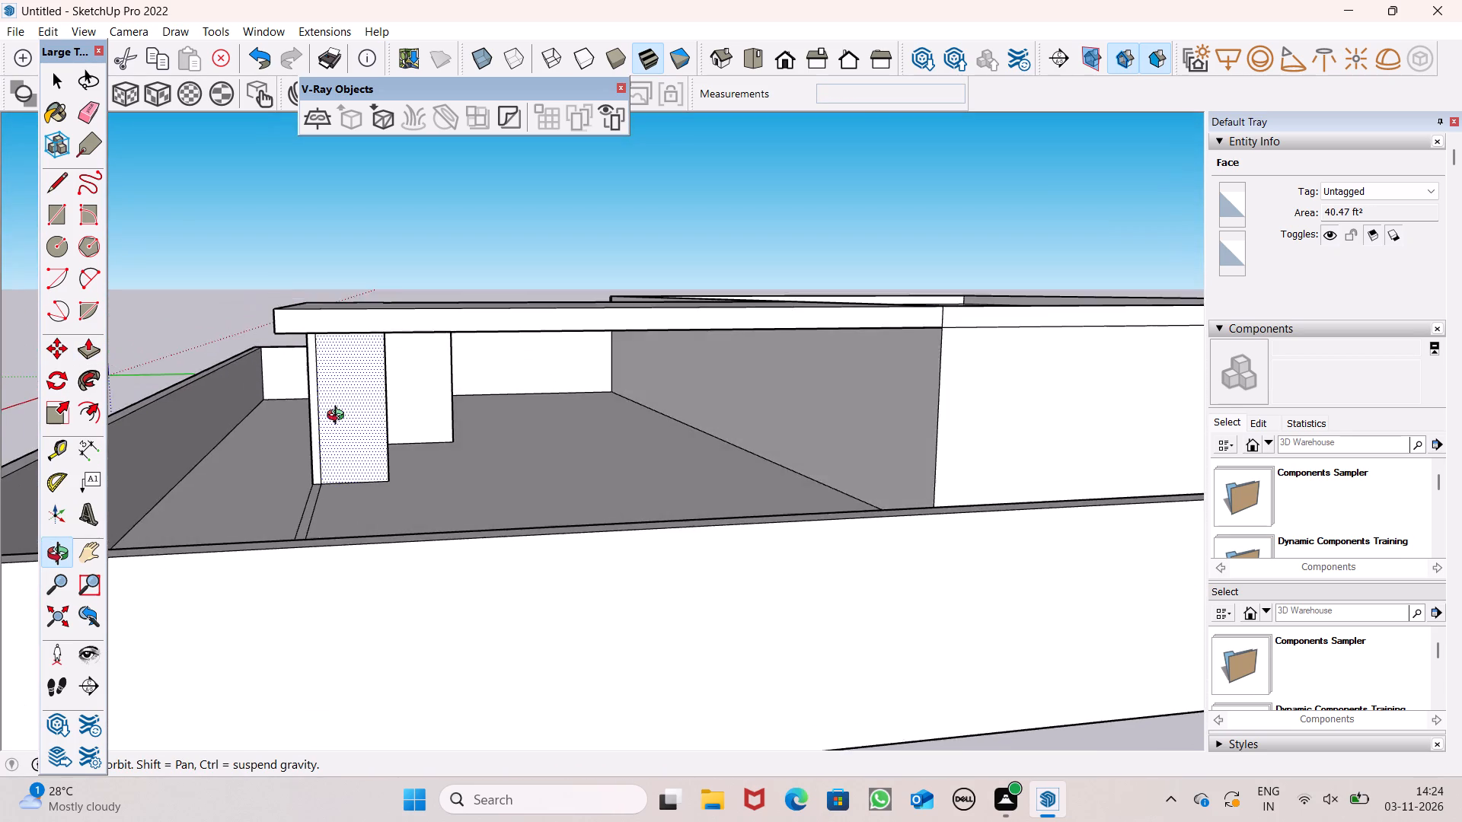
{"action": "middle_click_drag", "start_coordinate": [339, 417], "coordinate": [300, 447]}
{"action": "scroll", "coordinate": [326, 385], "scroll_direction": "down", "scroll_amount": 4}
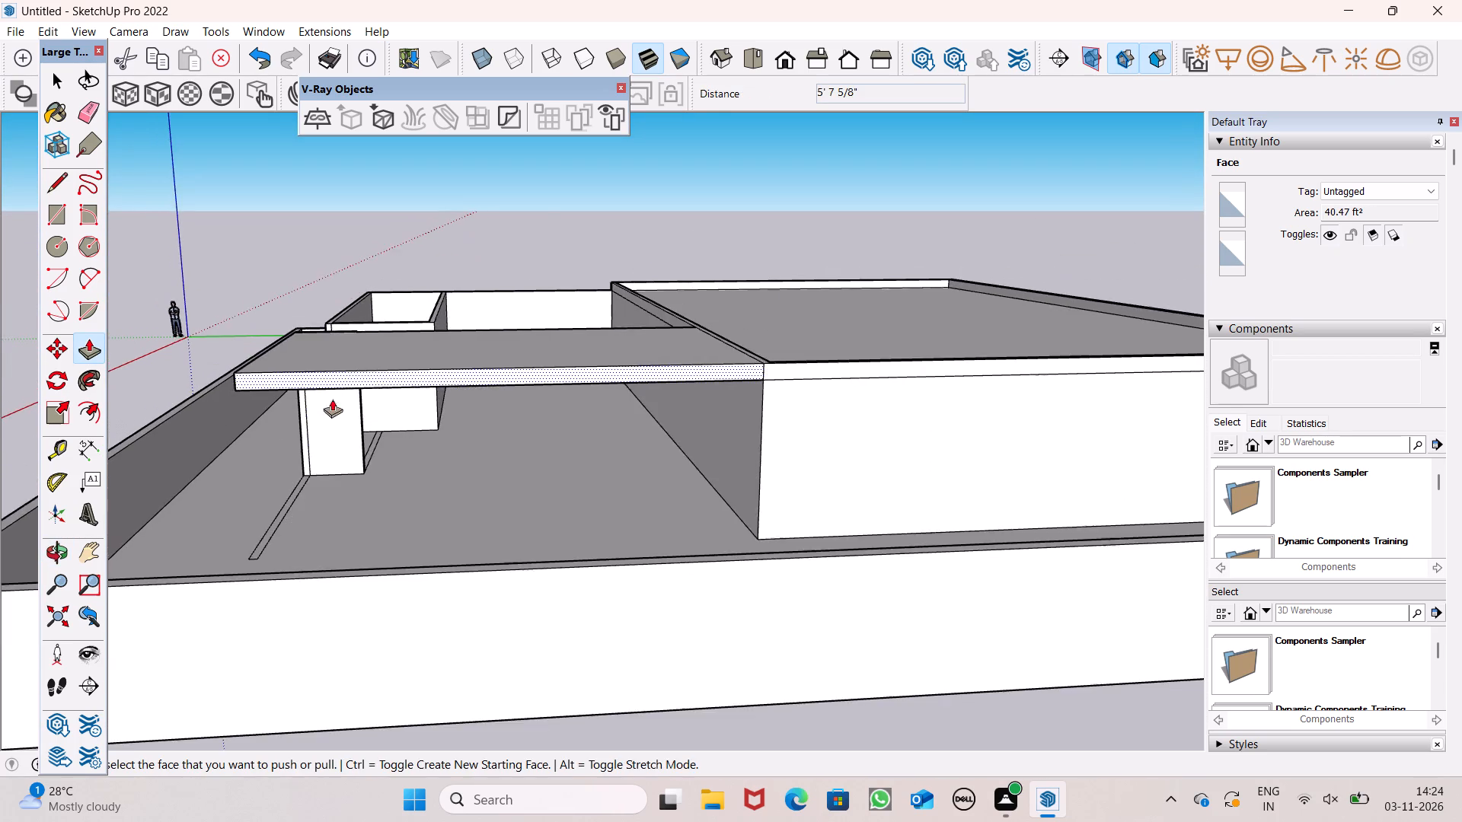
{"action": "middle_click_drag", "start_coordinate": [423, 441], "coordinate": [422, 505]}
{"action": "scroll", "coordinate": [321, 324], "scroll_direction": "down", "scroll_amount": 8}
{"action": "scroll", "coordinate": [449, 390], "scroll_direction": "up", "scroll_amount": 1}
{"action": "middle_click_drag", "start_coordinate": [449, 390], "coordinate": [429, 421]}
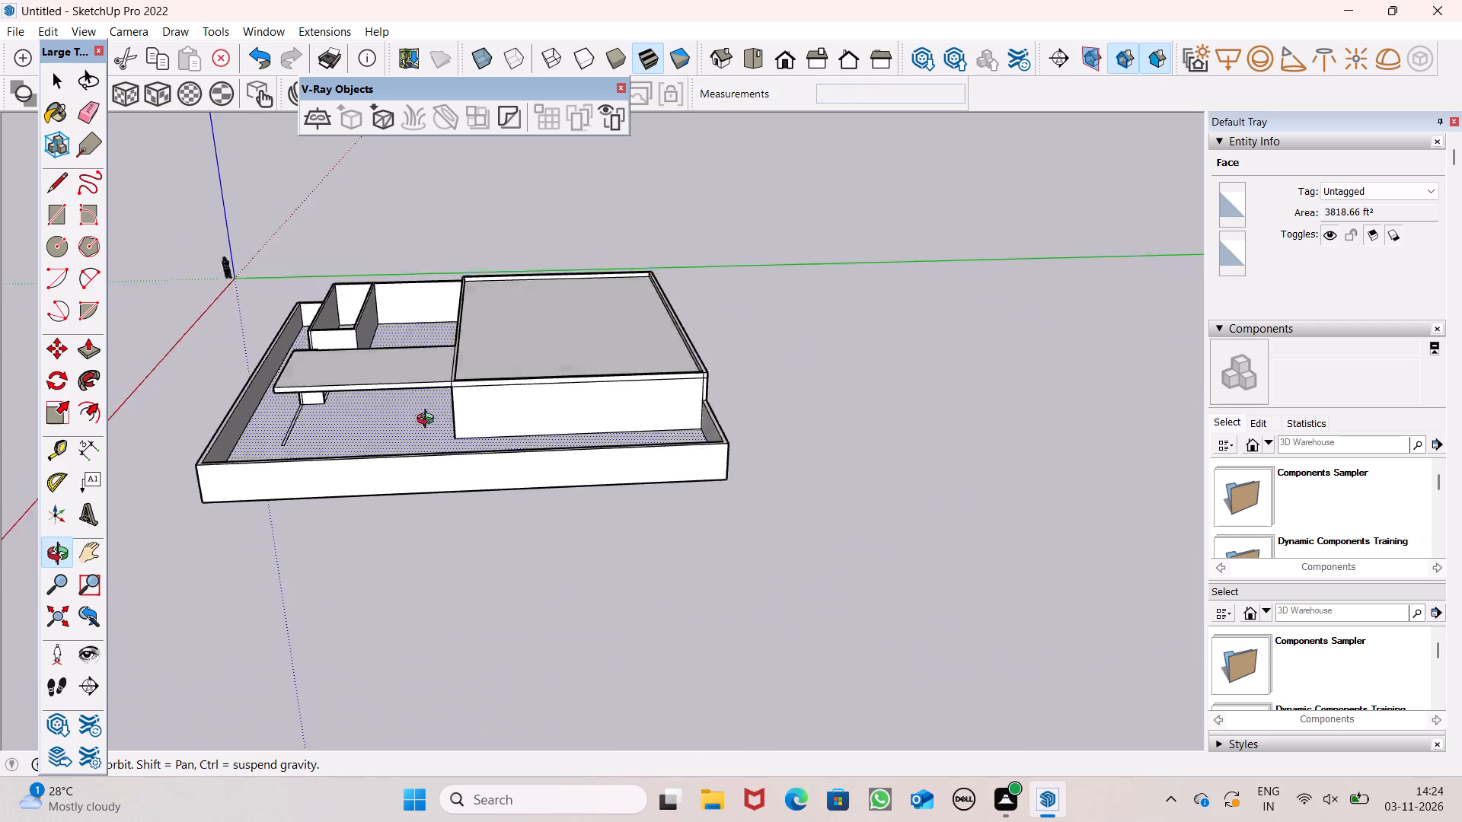
{"action": "middle_click_drag", "start_coordinate": [429, 421], "coordinate": [571, 486]}
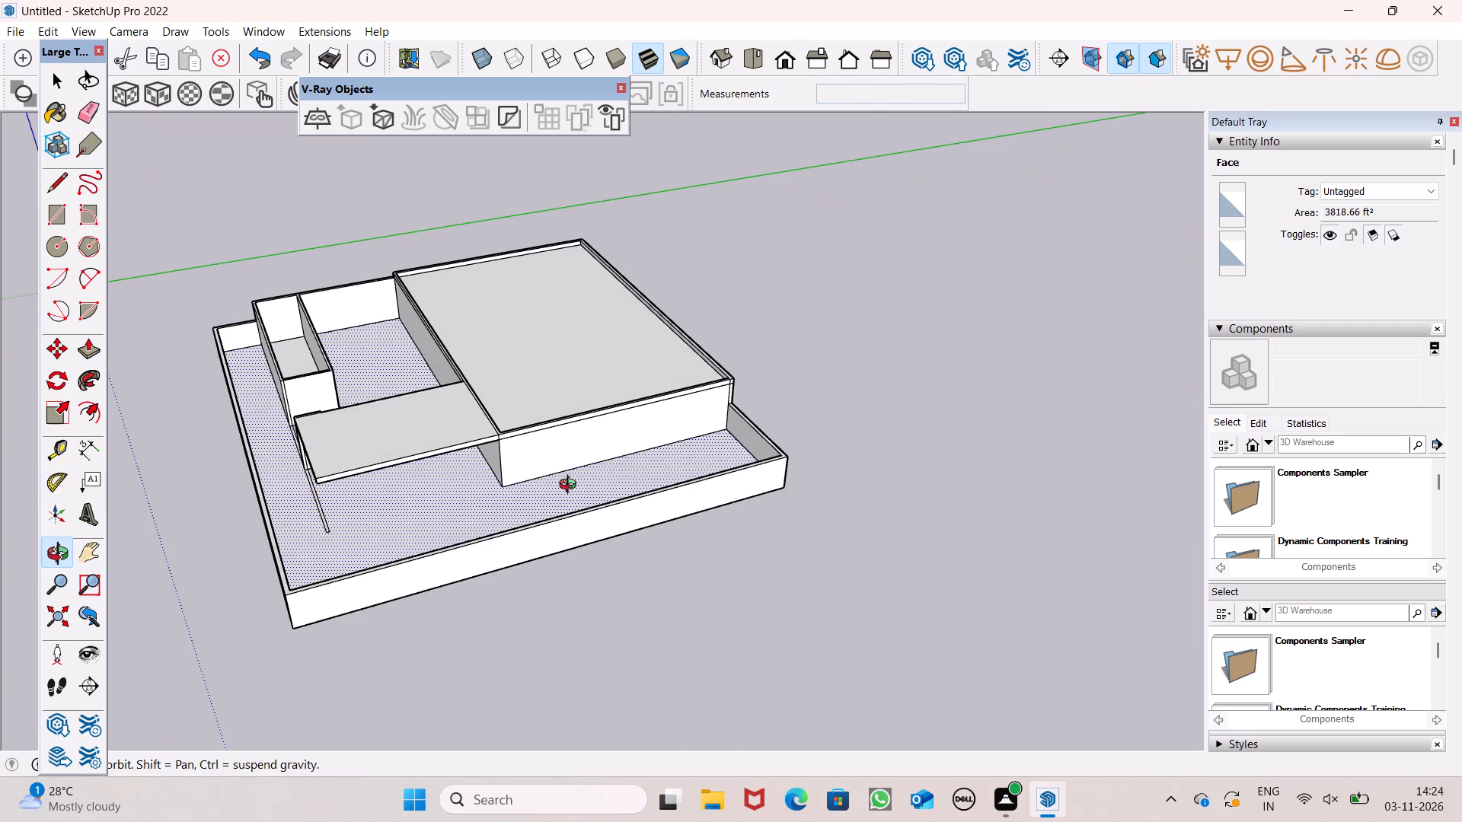
{"action": "middle_click_drag", "start_coordinate": [571, 486], "coordinate": [572, 486]}
{"action": "left_click", "coordinate": [59, 180]}
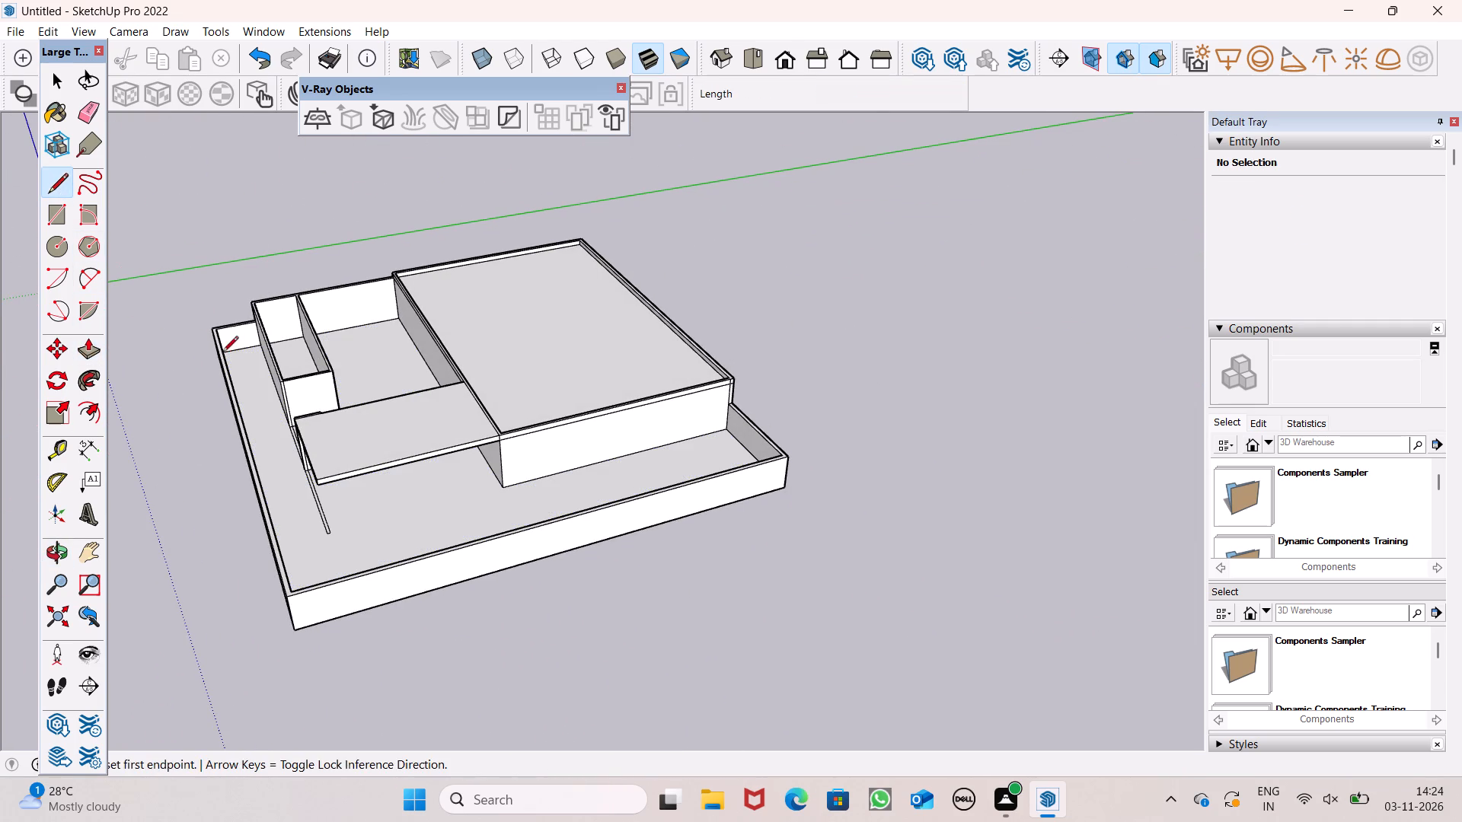
{"action": "middle_click_drag", "start_coordinate": [228, 351], "coordinate": [549, 325]}
{"action": "scroll", "coordinate": [228, 351], "scroll_direction": "up", "scroll_amount": 1}
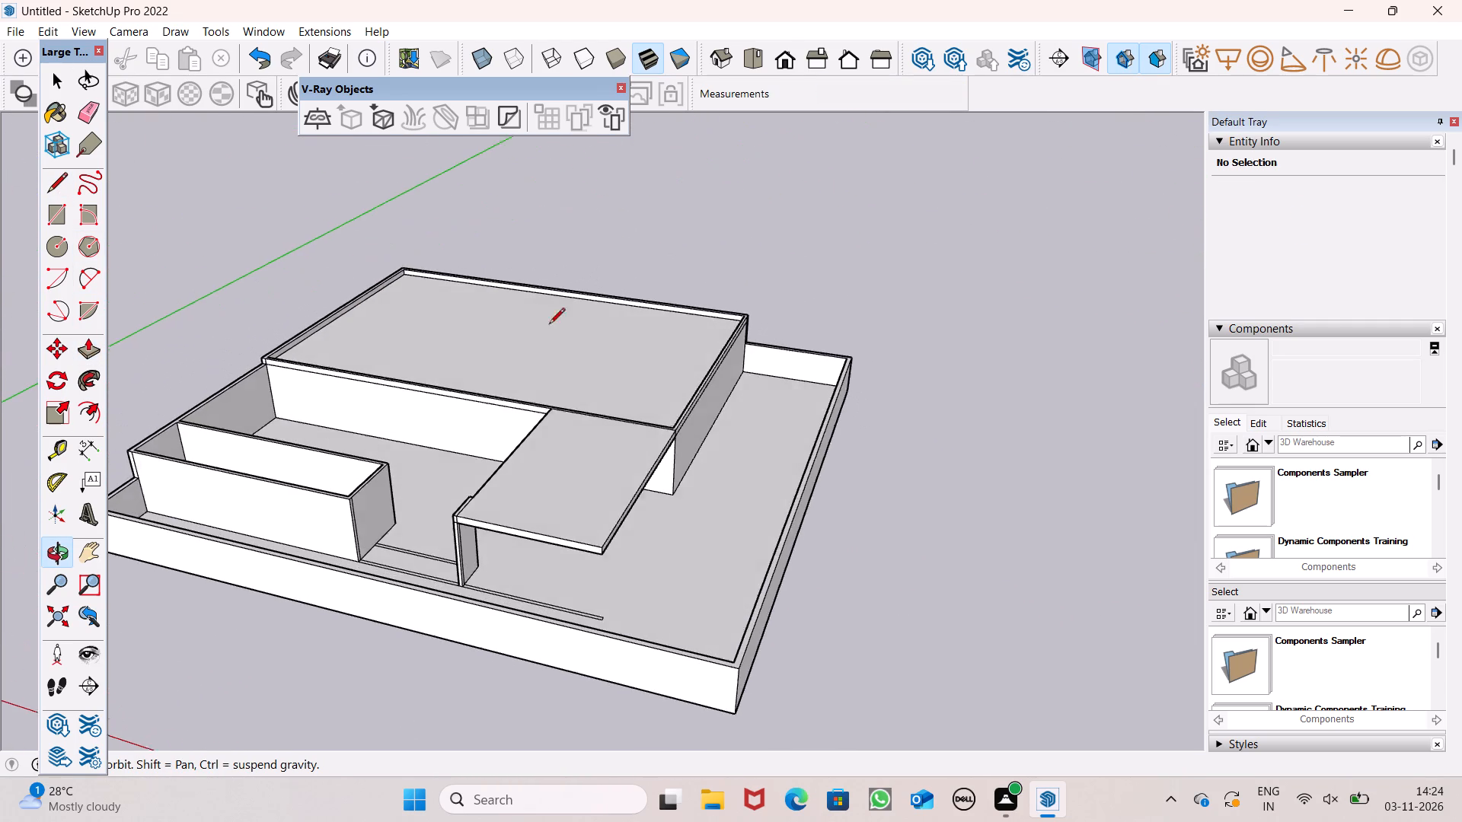
{"action": "middle_click_drag", "start_coordinate": [549, 325], "coordinate": [548, 321]}
{"action": "scroll", "coordinate": [134, 575], "scroll_direction": "up", "scroll_amount": 6}
{"action": "scroll", "coordinate": [267, 375], "scroll_direction": "down", "scroll_amount": 6}
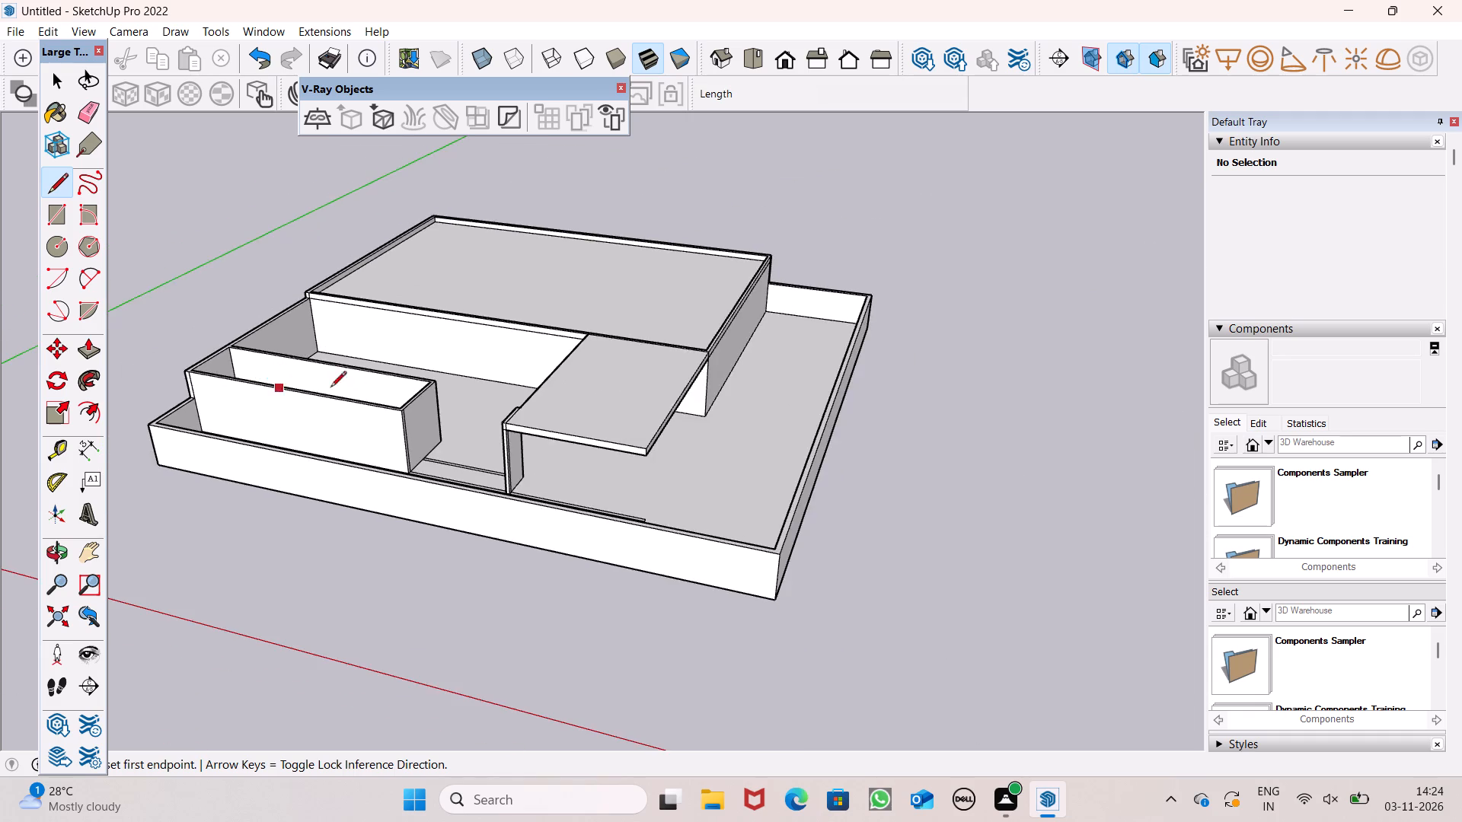
{"action": "scroll", "coordinate": [358, 374], "scroll_direction": "down", "scroll_amount": 4}
{"action": "middle_click_drag", "start_coordinate": [515, 406], "coordinate": [0, 406]}
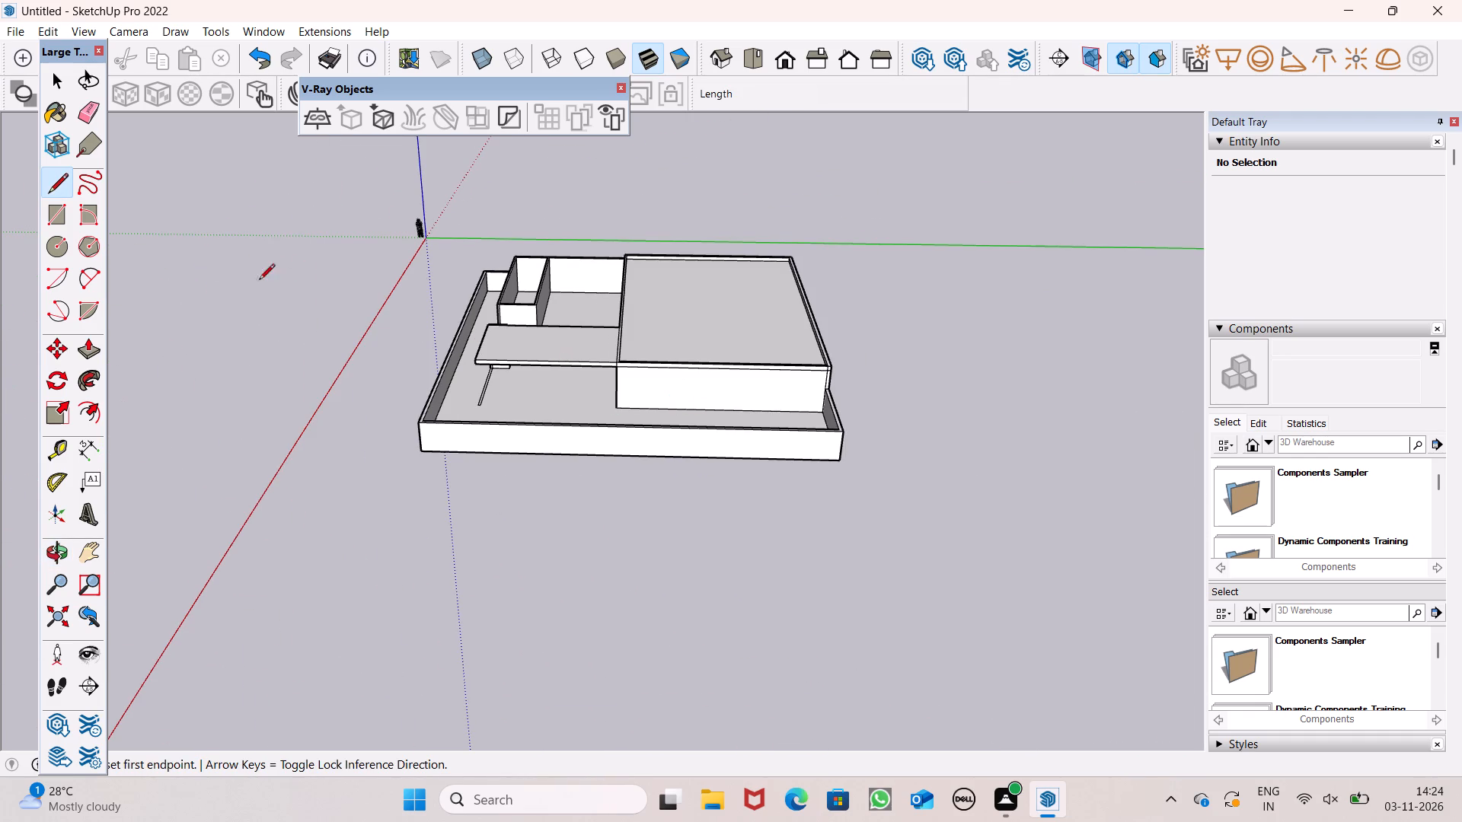
Push/Pull the top of the boundary wall down 5' 7 5/8", back to the slab's surface.
{"action": "left_click", "coordinate": [81, 356]}
{"action": "scroll", "coordinate": [258, 365], "scroll_direction": "up", "scroll_amount": 2}
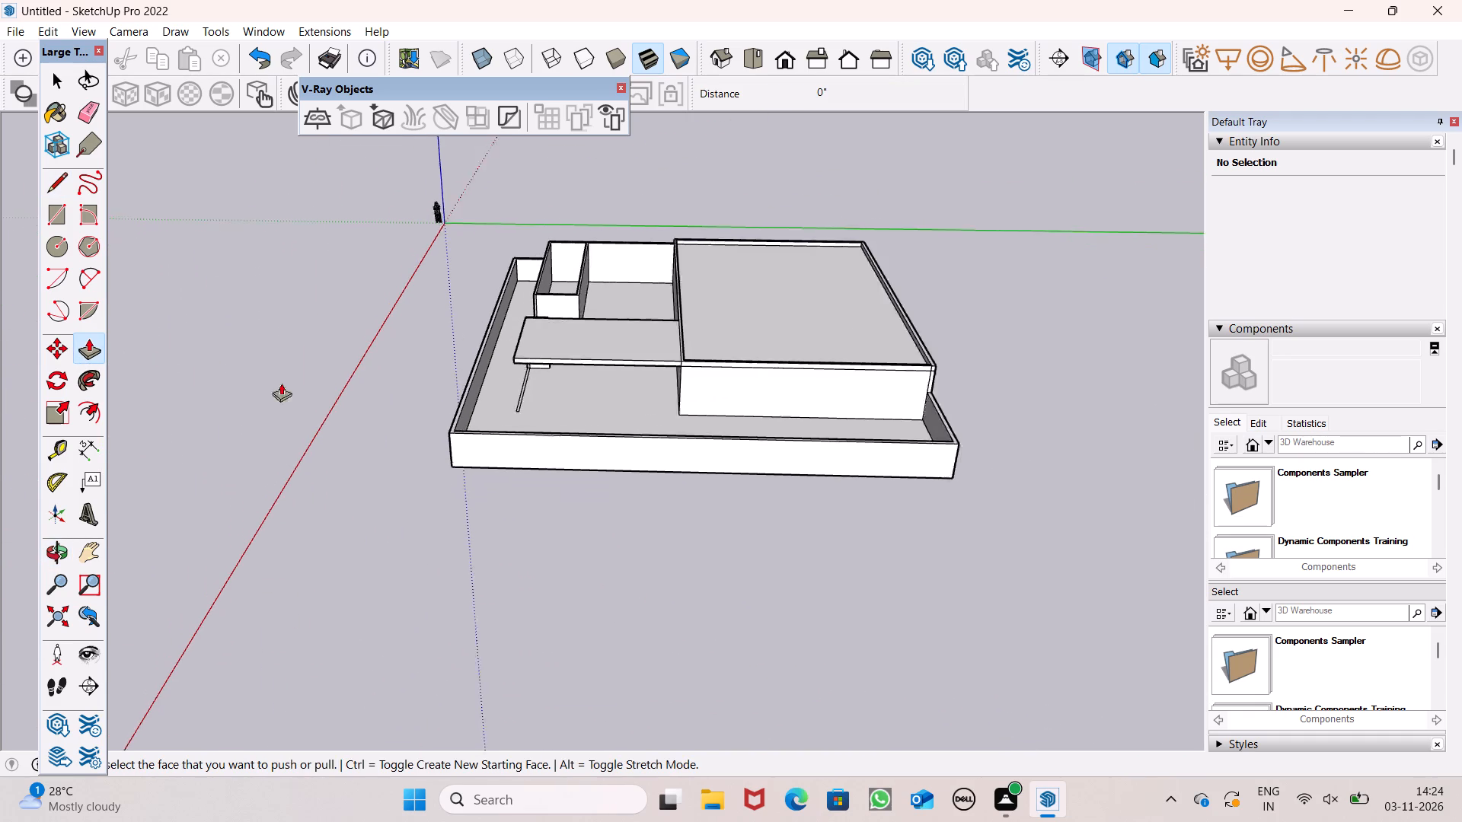
{"action": "scroll", "coordinate": [281, 383], "scroll_direction": "up", "scroll_amount": 2}
{"action": "left_click_drag", "start_coordinate": [484, 440], "coordinate": [575, 449]}
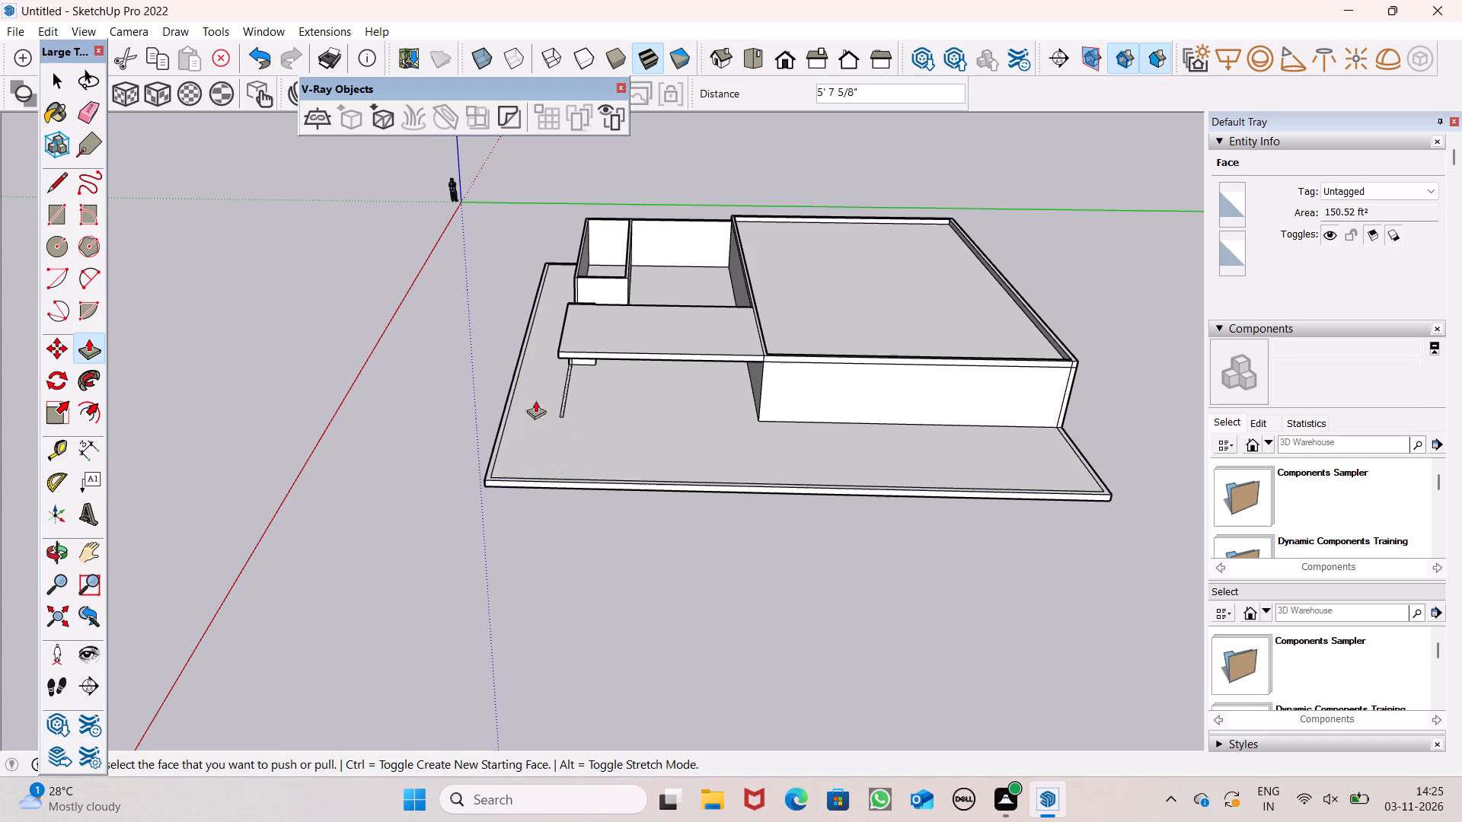
Push/Pull the large room's recessed roof face up 1', flush with the top rim of its walls.
{"action": "middle_click_drag", "start_coordinate": [506, 400], "coordinate": [138, 579]}
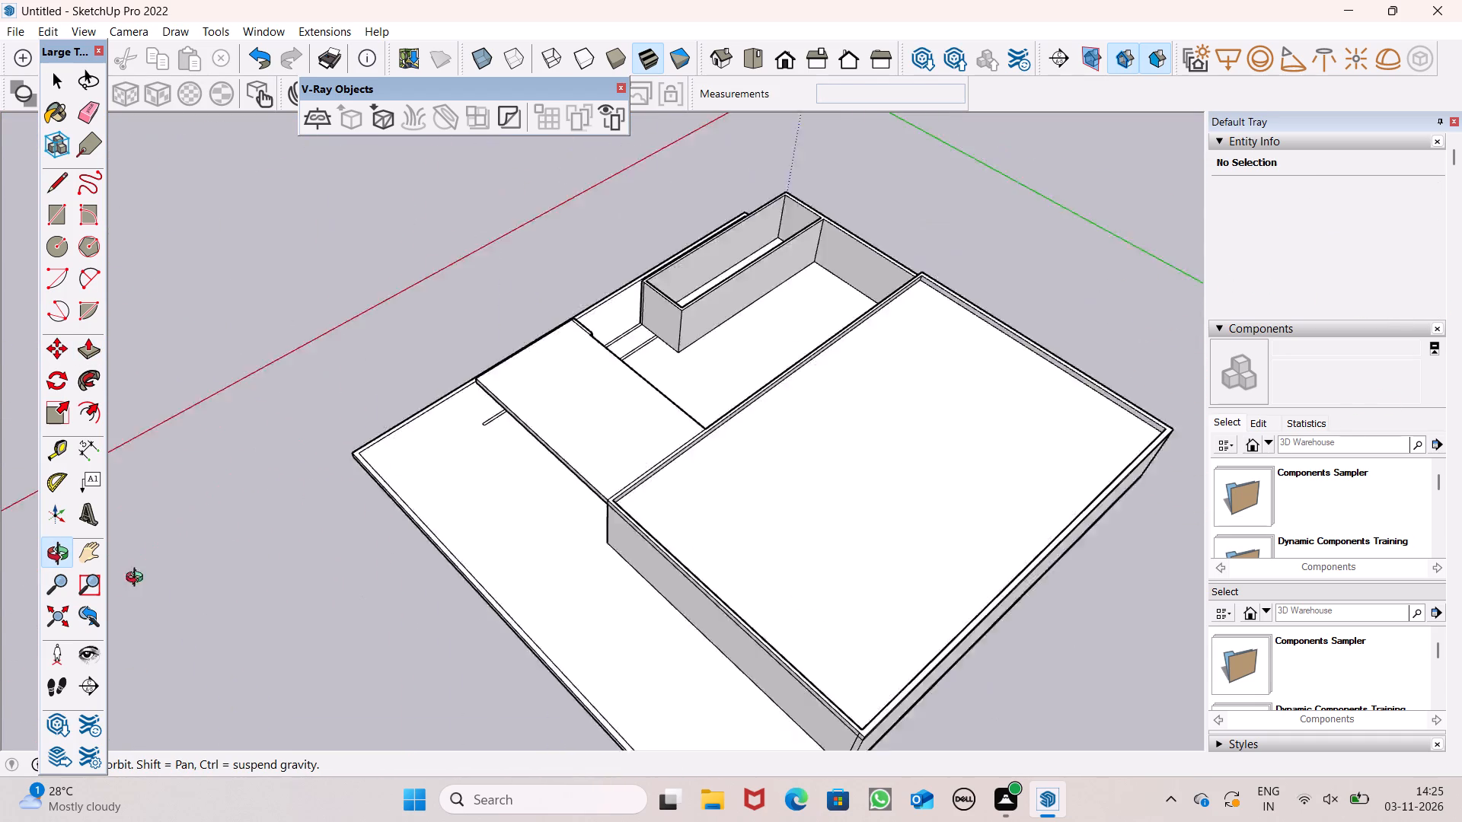
{"action": "middle_click_drag", "start_coordinate": [138, 579], "coordinate": [89, 497]}
{"action": "scroll", "coordinate": [87, 515], "scroll_direction": "up", "scroll_amount": 1}
{"action": "scroll", "coordinate": [502, 330], "scroll_direction": "down", "scroll_amount": 4}
{"action": "middle_click_drag", "start_coordinate": [158, 415], "coordinate": [601, 244]}
{"action": "scroll", "coordinate": [601, 244], "scroll_direction": "up", "scroll_amount": 1}
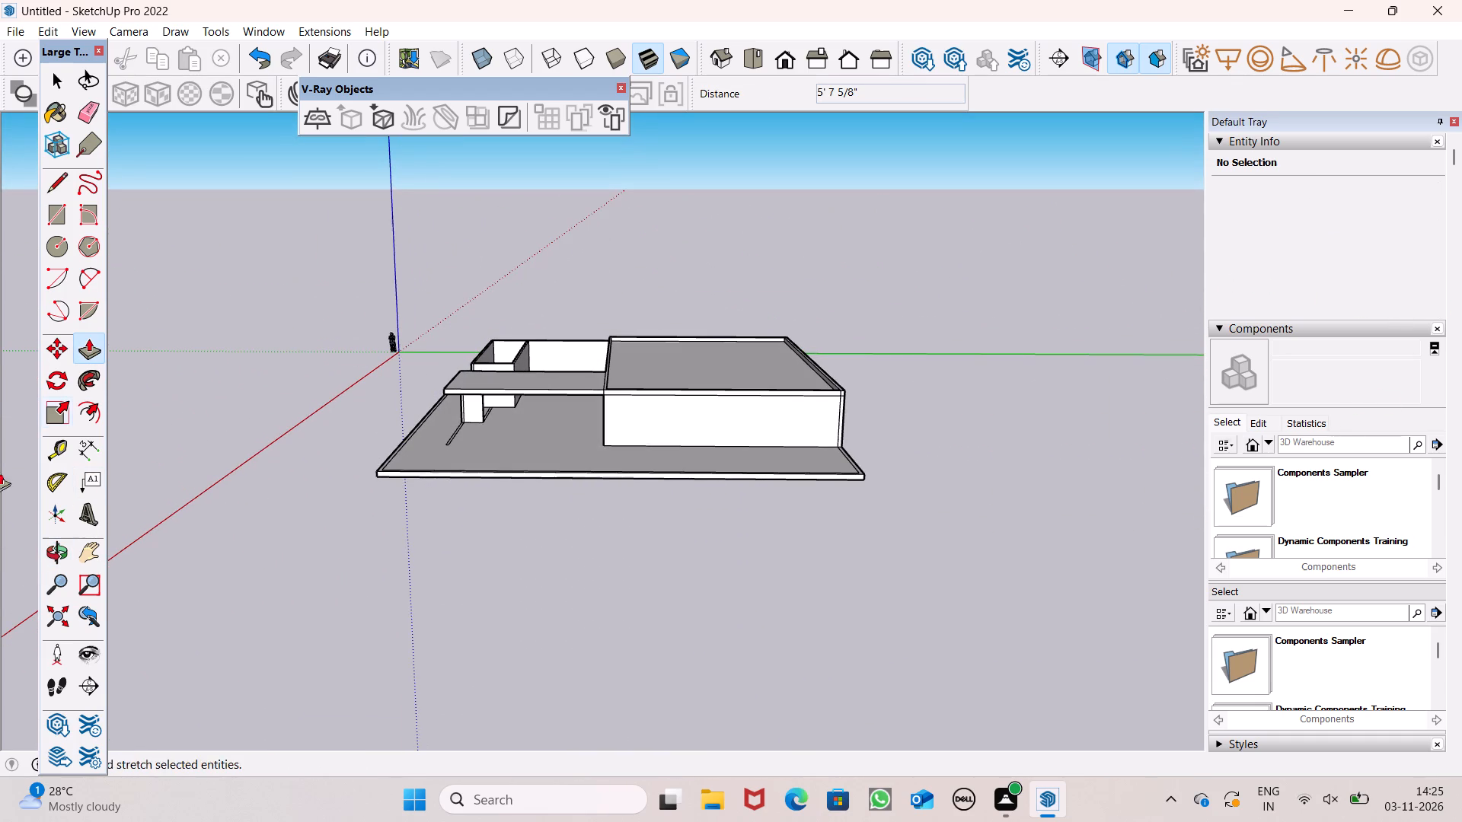
{"action": "scroll", "coordinate": [567, 448], "scroll_direction": "up", "scroll_amount": 9}
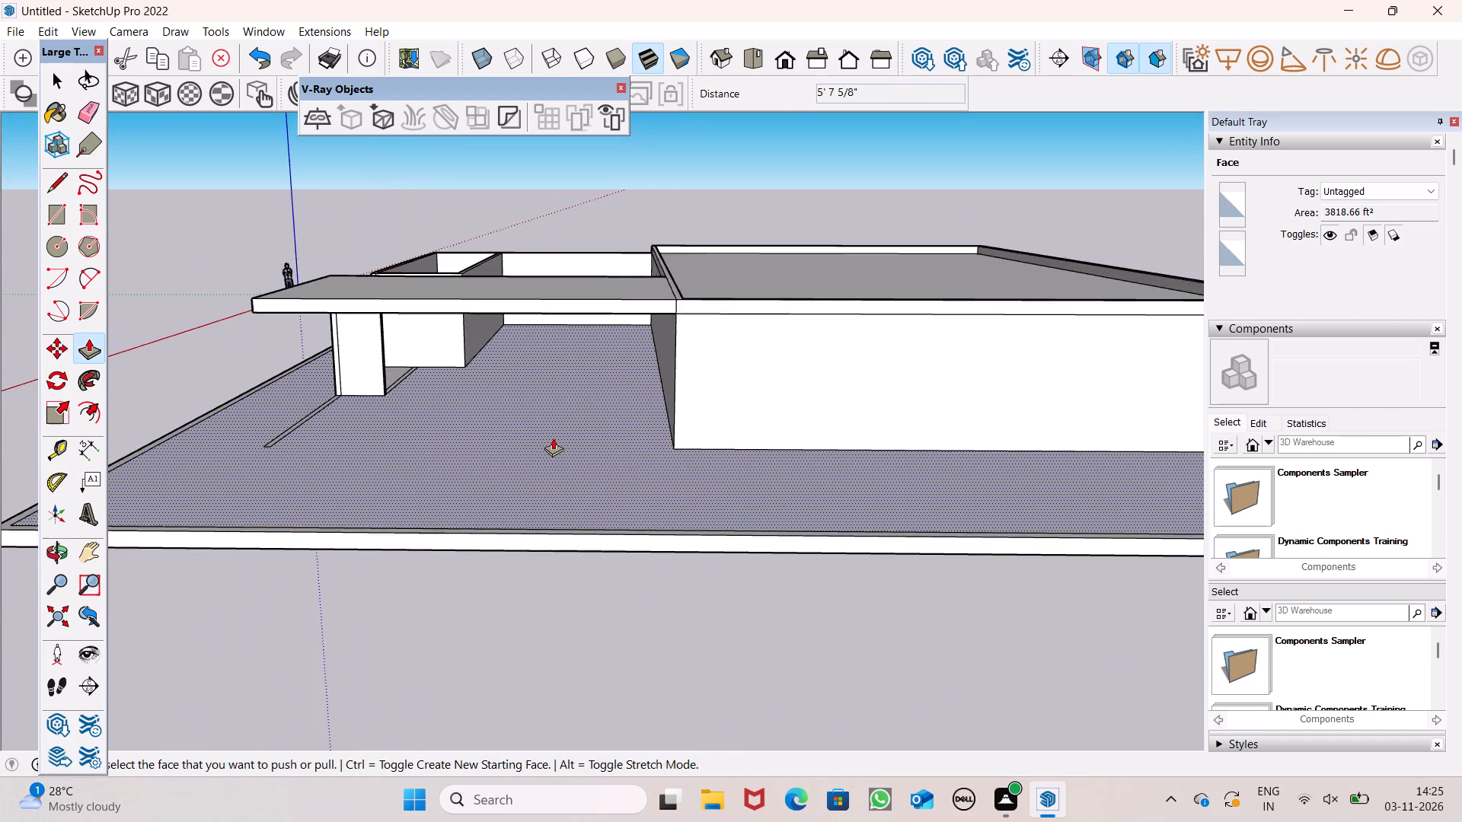
{"action": "scroll", "coordinate": [541, 463], "scroll_direction": "down", "scroll_amount": 2}
{"action": "middle_click_drag", "start_coordinate": [600, 475], "coordinate": [607, 702]}
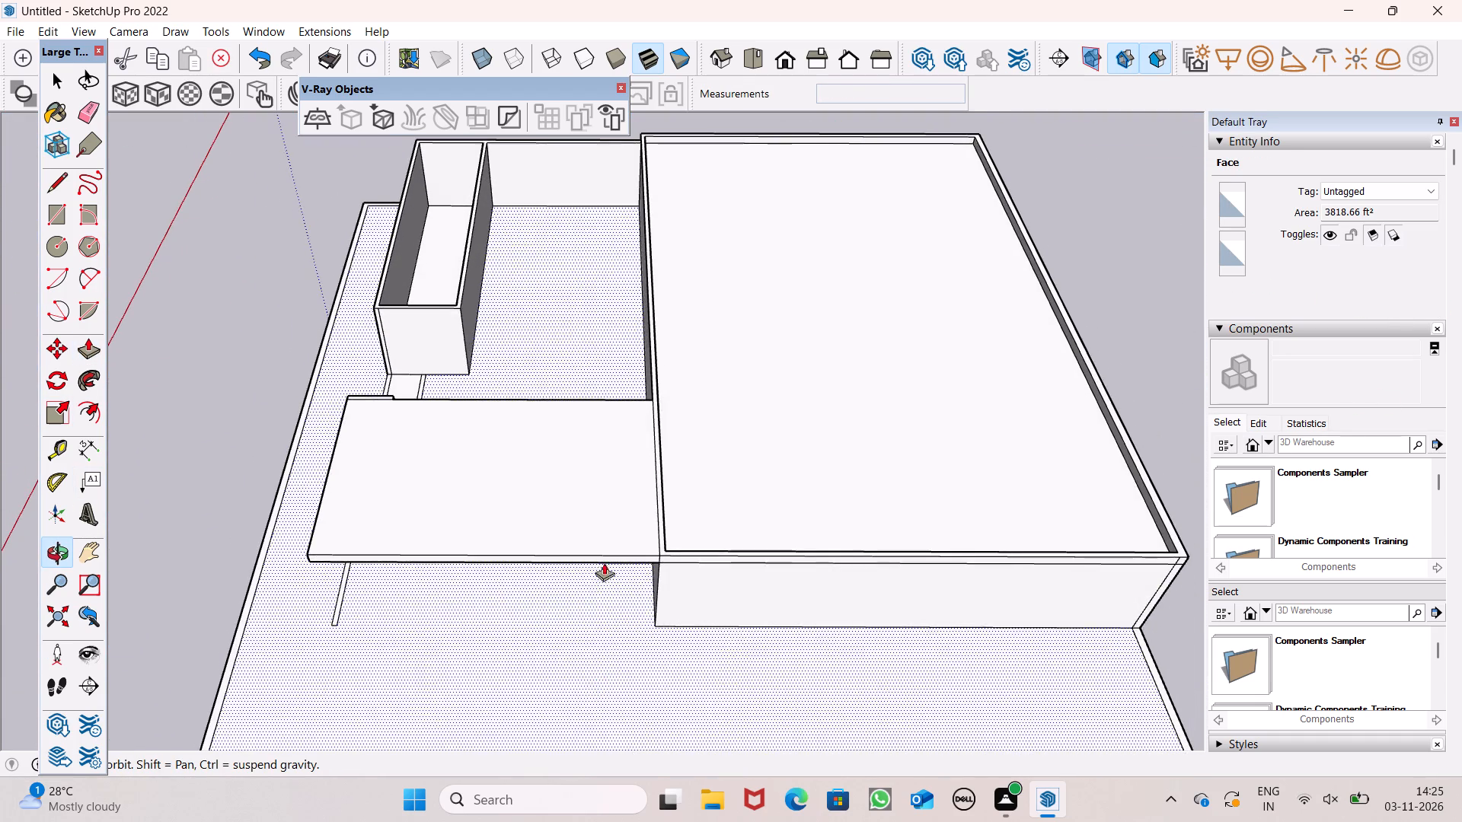
{"action": "scroll", "coordinate": [801, 528], "scroll_direction": "up", "scroll_amount": 1}
{"action": "middle_click_drag", "start_coordinate": [802, 527], "coordinate": [682, 504]}
{"action": "scroll", "coordinate": [592, 534], "scroll_direction": "up", "scroll_amount": 7}
{"action": "left_click_drag", "start_coordinate": [532, 520], "coordinate": [533, 519]}
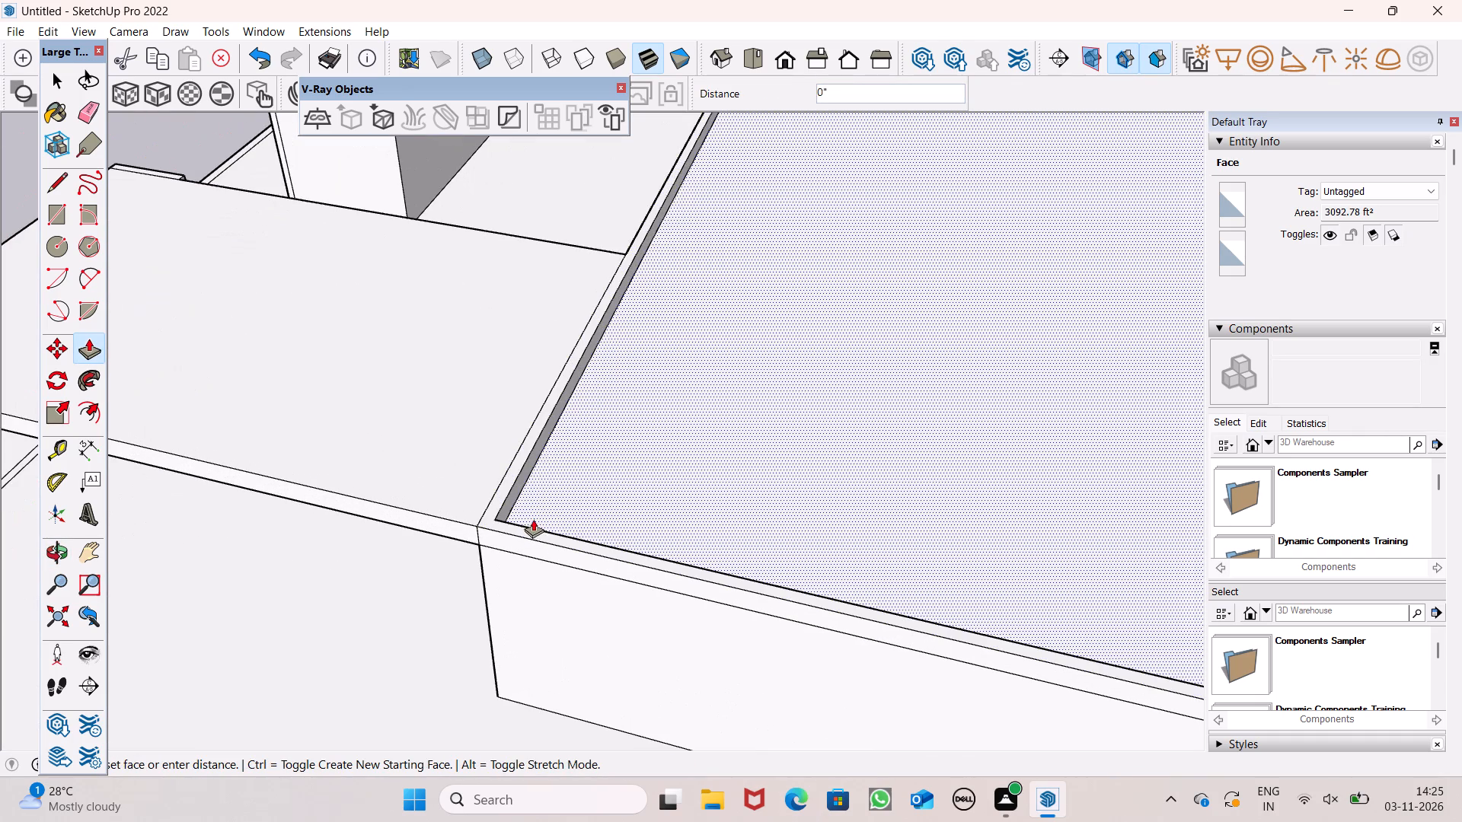
{"action": "left_click_drag", "start_coordinate": [533, 519], "coordinate": [505, 518]}
{"action": "scroll", "coordinate": [496, 508], "scroll_direction": "down", "scroll_amount": 5}
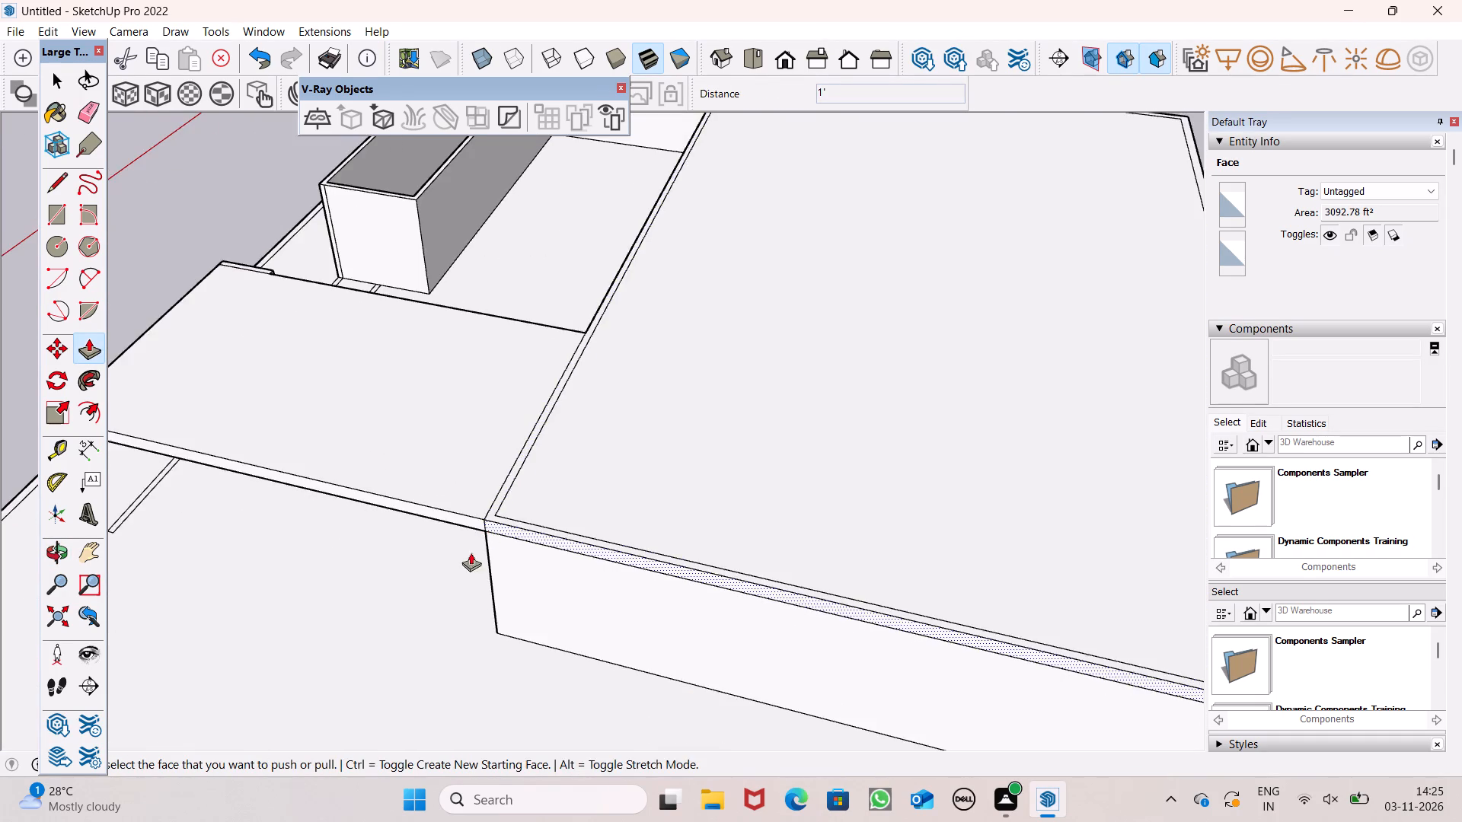
Pull the canopy slab's long side face toward the small rooms out 6", flush with the face of its supporting wall.
{"action": "middle_click_drag", "start_coordinate": [470, 553], "coordinate": [570, 506]}
{"action": "scroll", "coordinate": [538, 500], "scroll_direction": "down", "scroll_amount": 4}
{"action": "middle_click_drag", "start_coordinate": [569, 553], "coordinate": [681, 403]}
{"action": "scroll", "coordinate": [682, 403], "scroll_direction": "up", "scroll_amount": 1}
{"action": "scroll", "coordinate": [680, 412], "scroll_direction": "down", "scroll_amount": 2}
{"action": "middle_click_drag", "start_coordinate": [697, 420], "coordinate": [658, 410]}
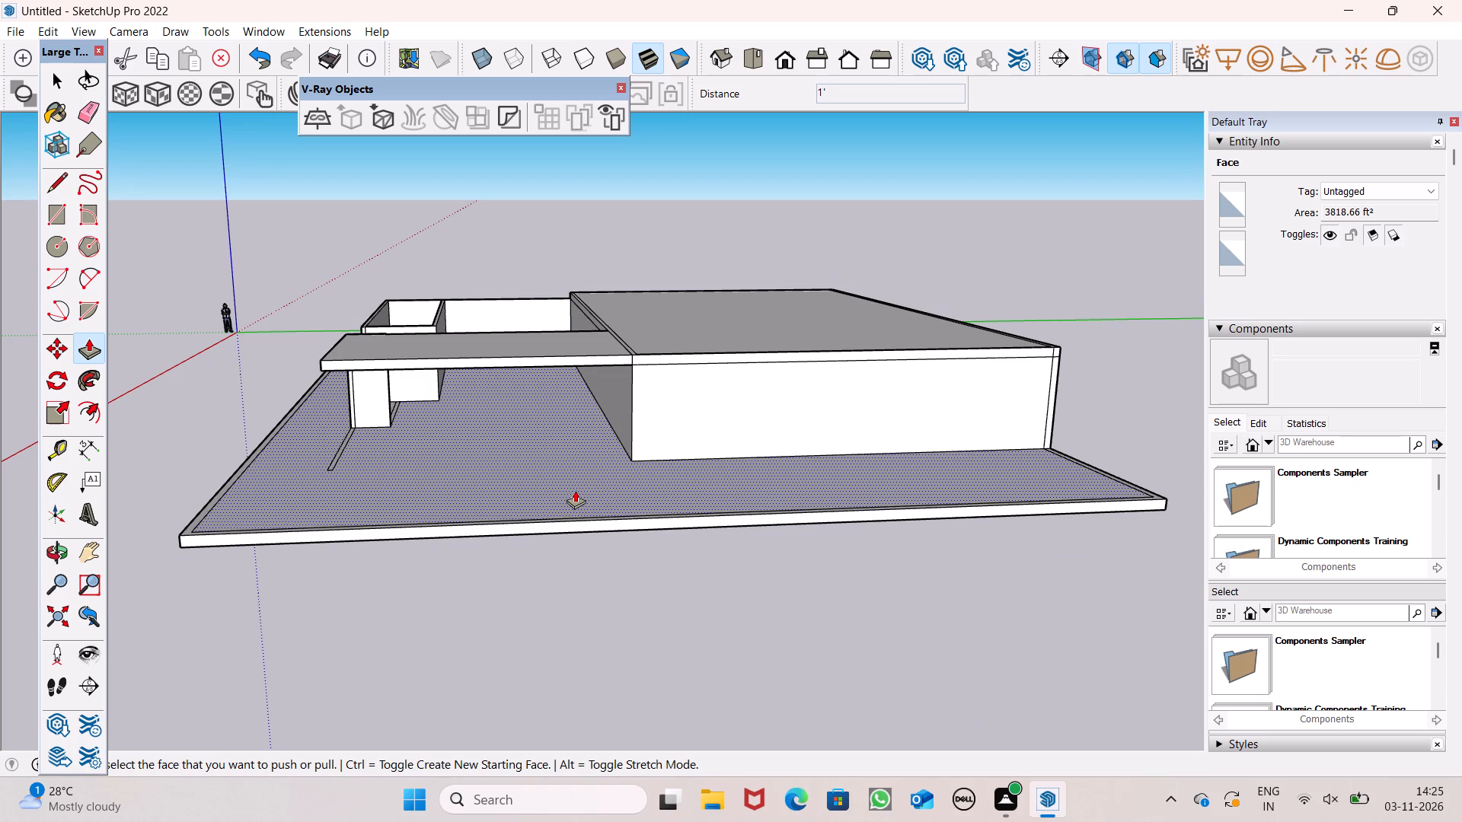
{"action": "scroll", "coordinate": [570, 437], "scroll_direction": "up", "scroll_amount": 1}
{"action": "middle_click_drag", "start_coordinate": [570, 437], "coordinate": [914, 567]}
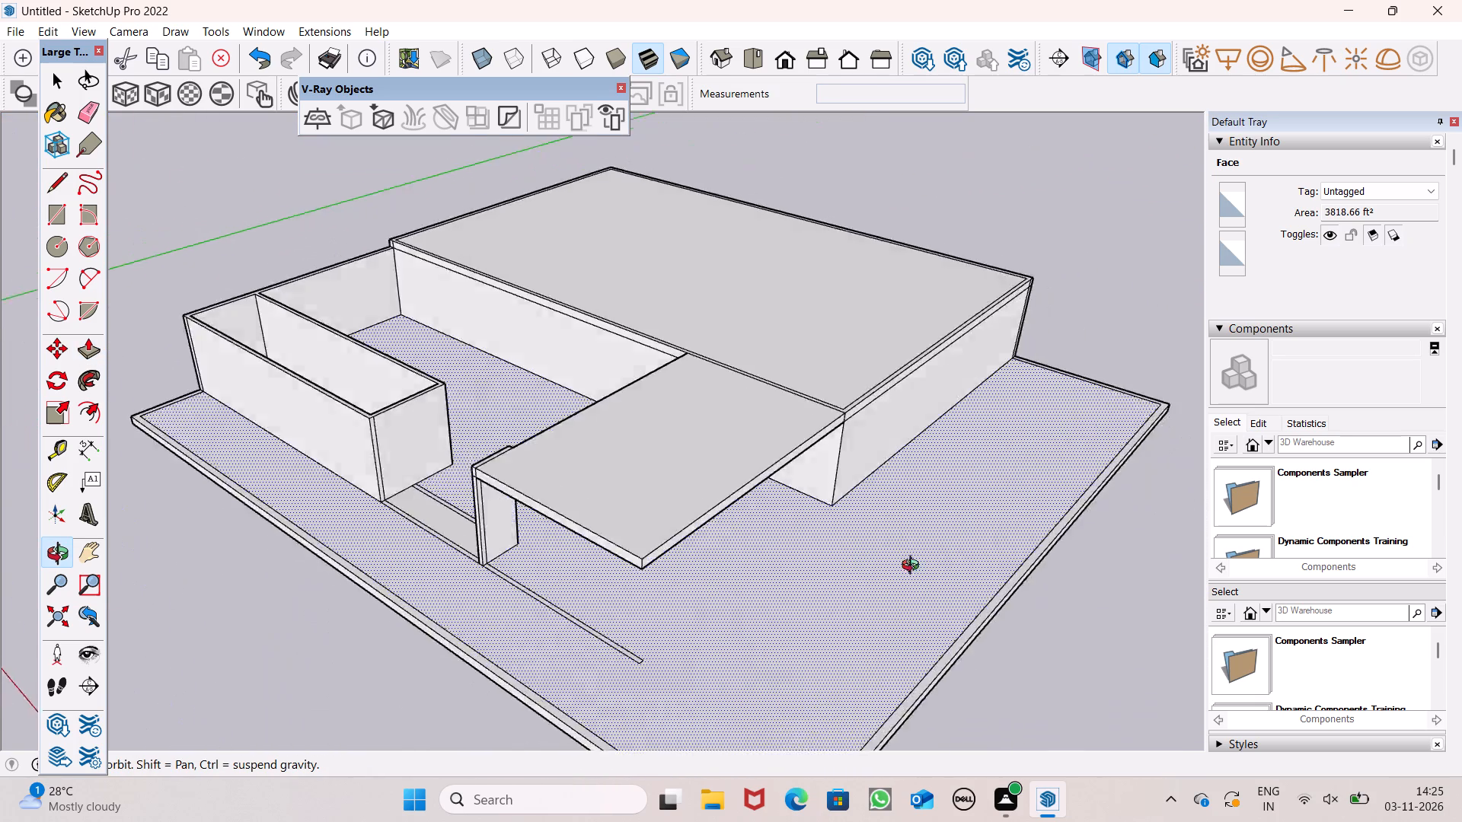
{"action": "middle_click_drag", "start_coordinate": [914, 567], "coordinate": [985, 545]}
{"action": "scroll", "coordinate": [623, 404], "scroll_direction": "down", "scroll_amount": 1}
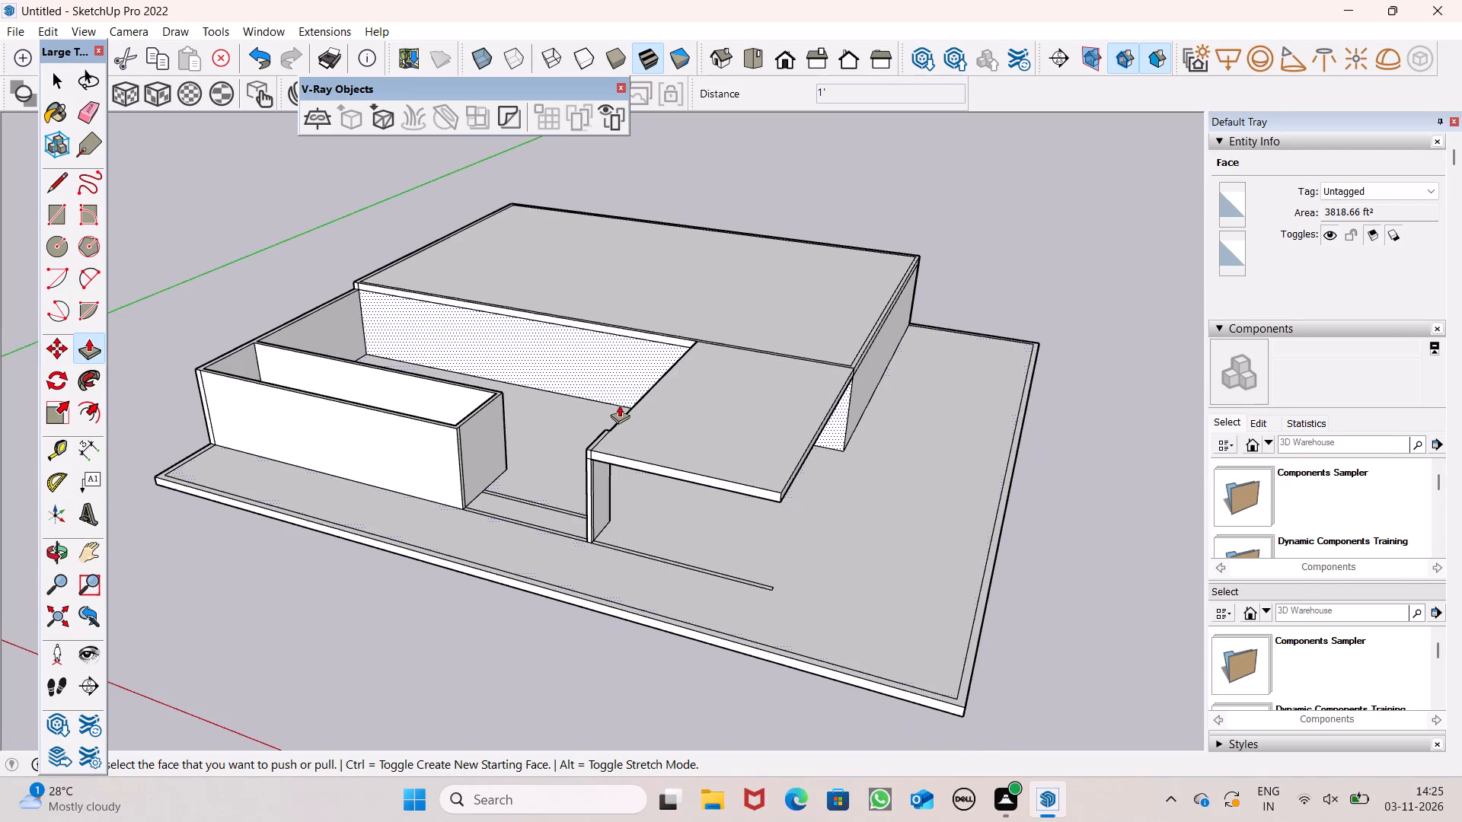
{"action": "middle_click_drag", "start_coordinate": [584, 416], "coordinate": [863, 400]}
{"action": "scroll", "coordinate": [759, 417], "scroll_direction": "up", "scroll_amount": 7}
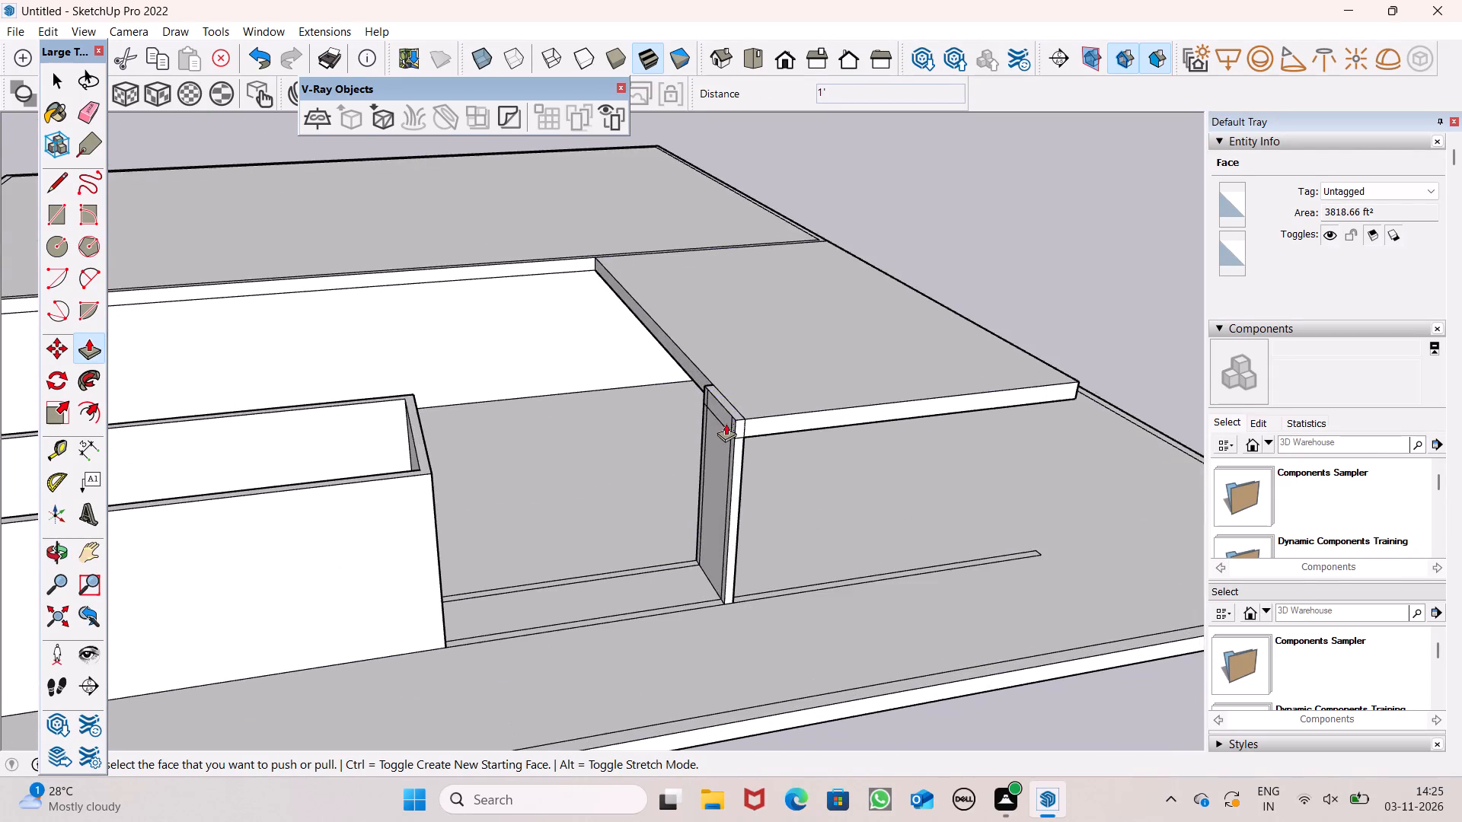
{"action": "middle_click_drag", "start_coordinate": [726, 424], "coordinate": [892, 397]}
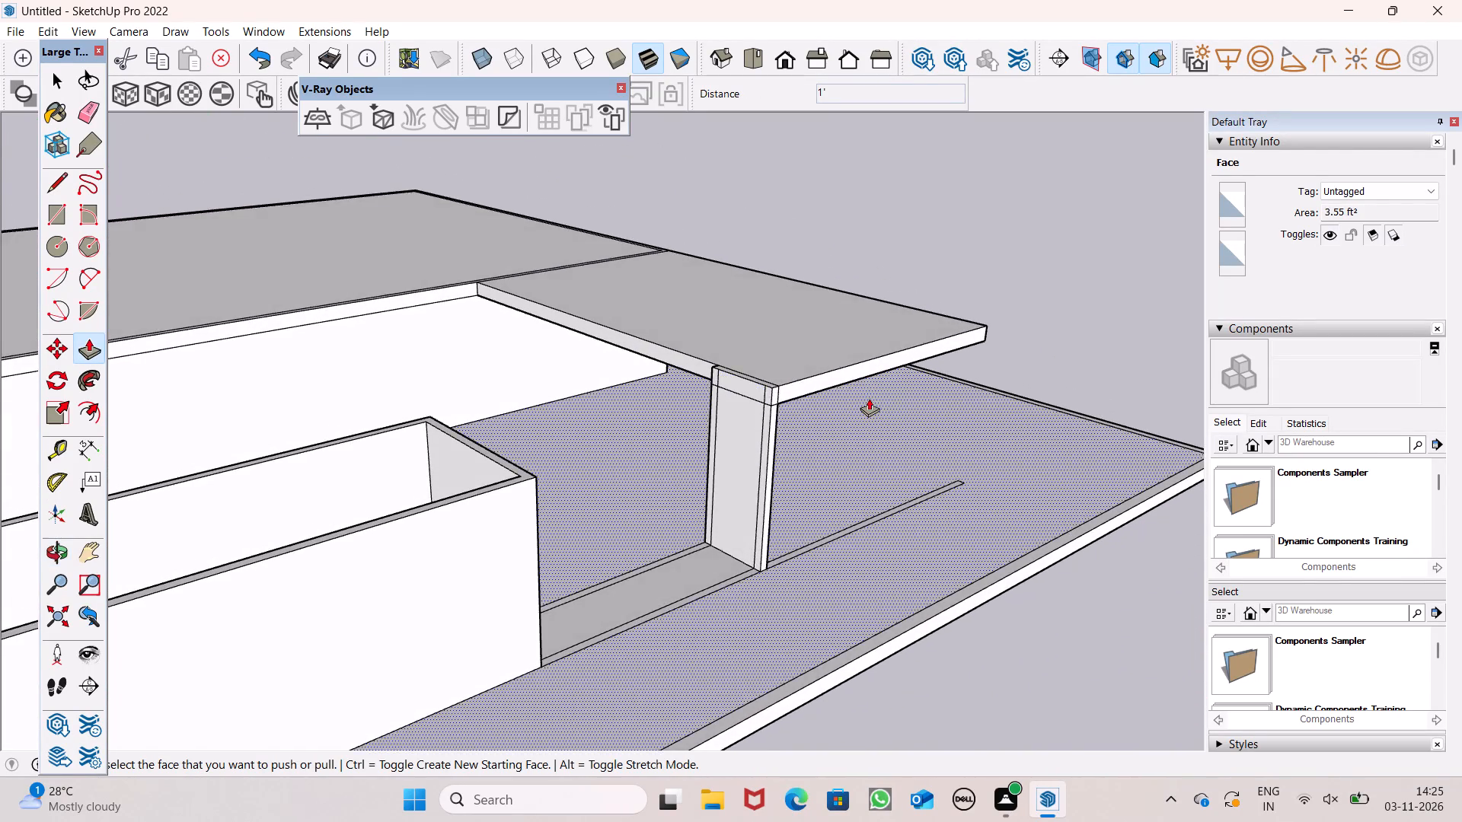
{"action": "scroll", "coordinate": [863, 395], "scroll_direction": "up", "scroll_amount": 6}
{"action": "scroll", "coordinate": [644, 359], "scroll_direction": "up", "scroll_amount": 6}
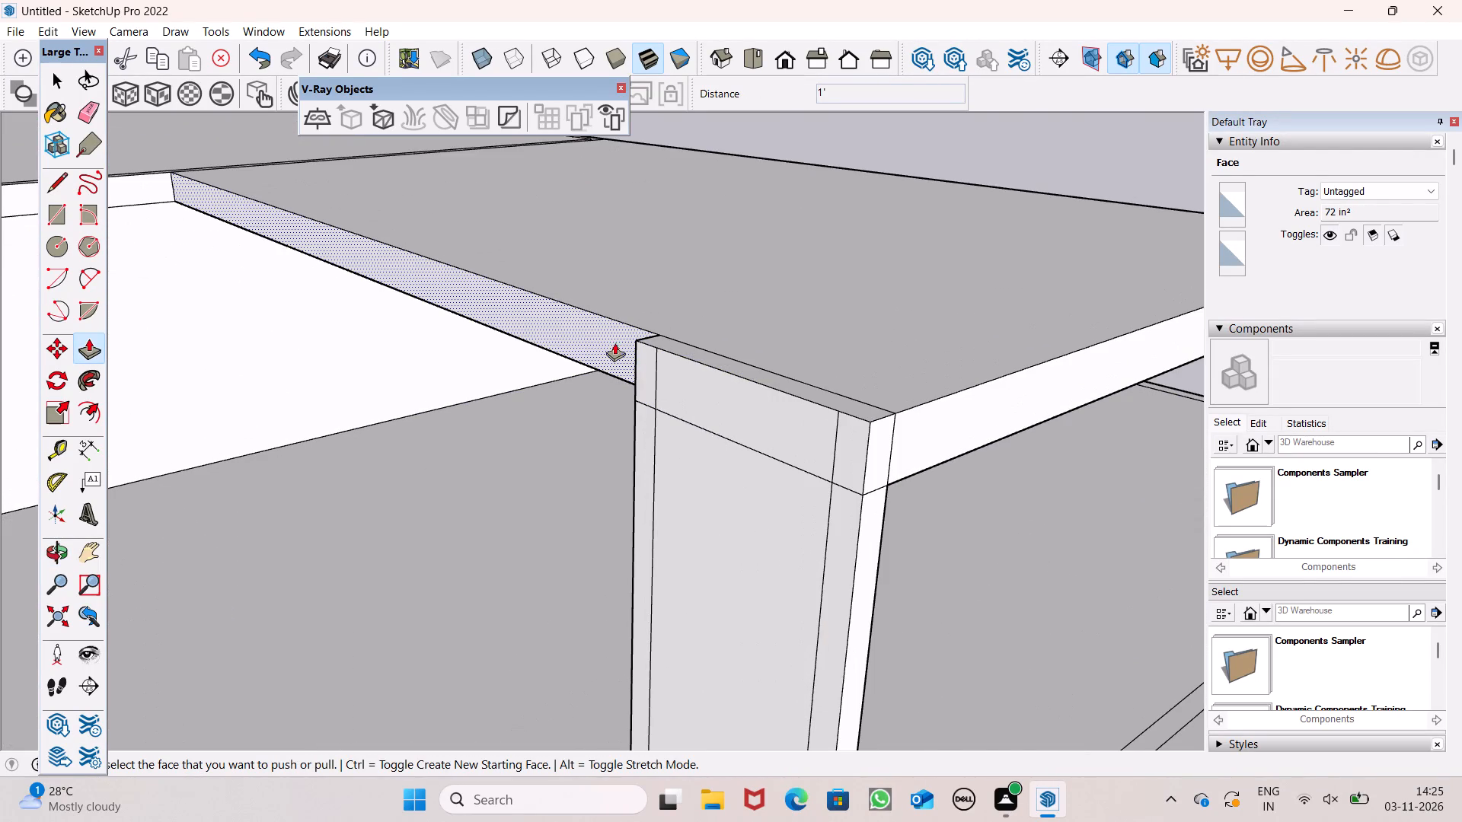
{"action": "left_click_drag", "start_coordinate": [602, 330], "coordinate": [642, 365]}
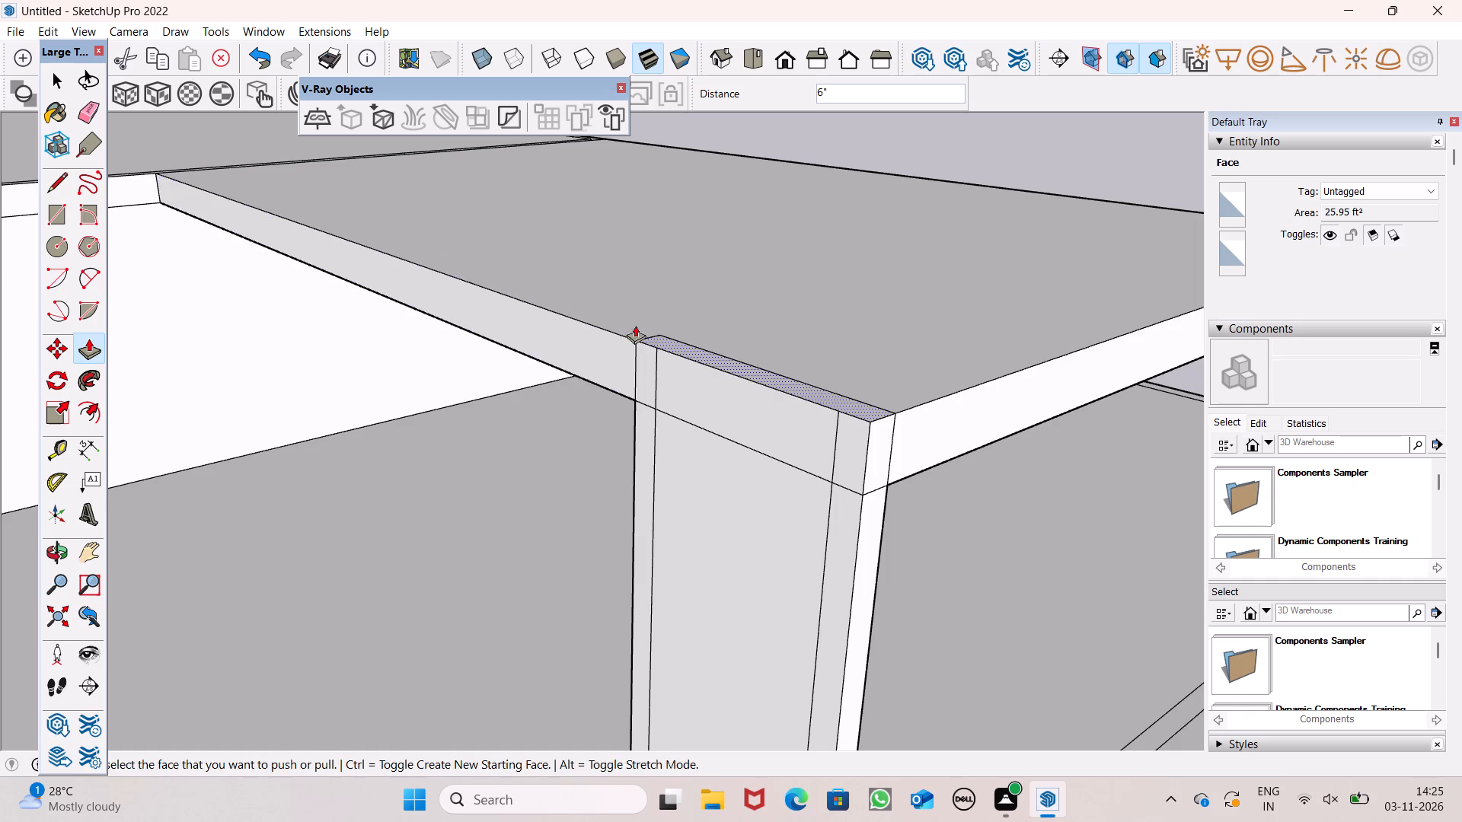
Erase the leftover vertical edges on the canopy's edge band and on the supporting wall's face beneath it.
{"action": "scroll", "coordinate": [665, 285], "scroll_direction": "down", "scroll_amount": 3}
{"action": "left_click", "coordinate": [88, 109]}
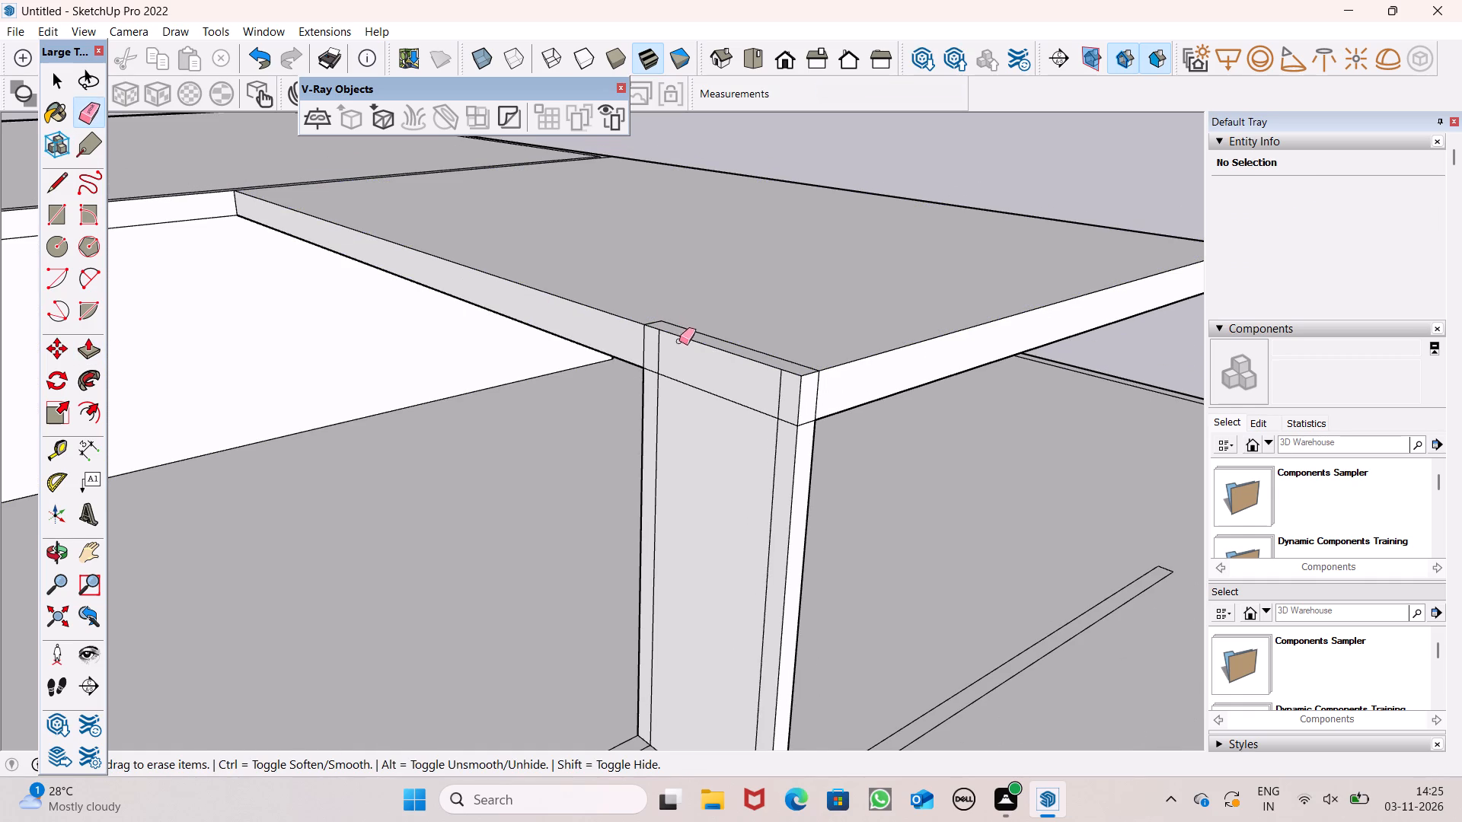
{"action": "middle_click_drag", "start_coordinate": [736, 375], "coordinate": [695, 435]}
{"action": "scroll", "coordinate": [704, 406], "scroll_direction": "up", "scroll_amount": 5}
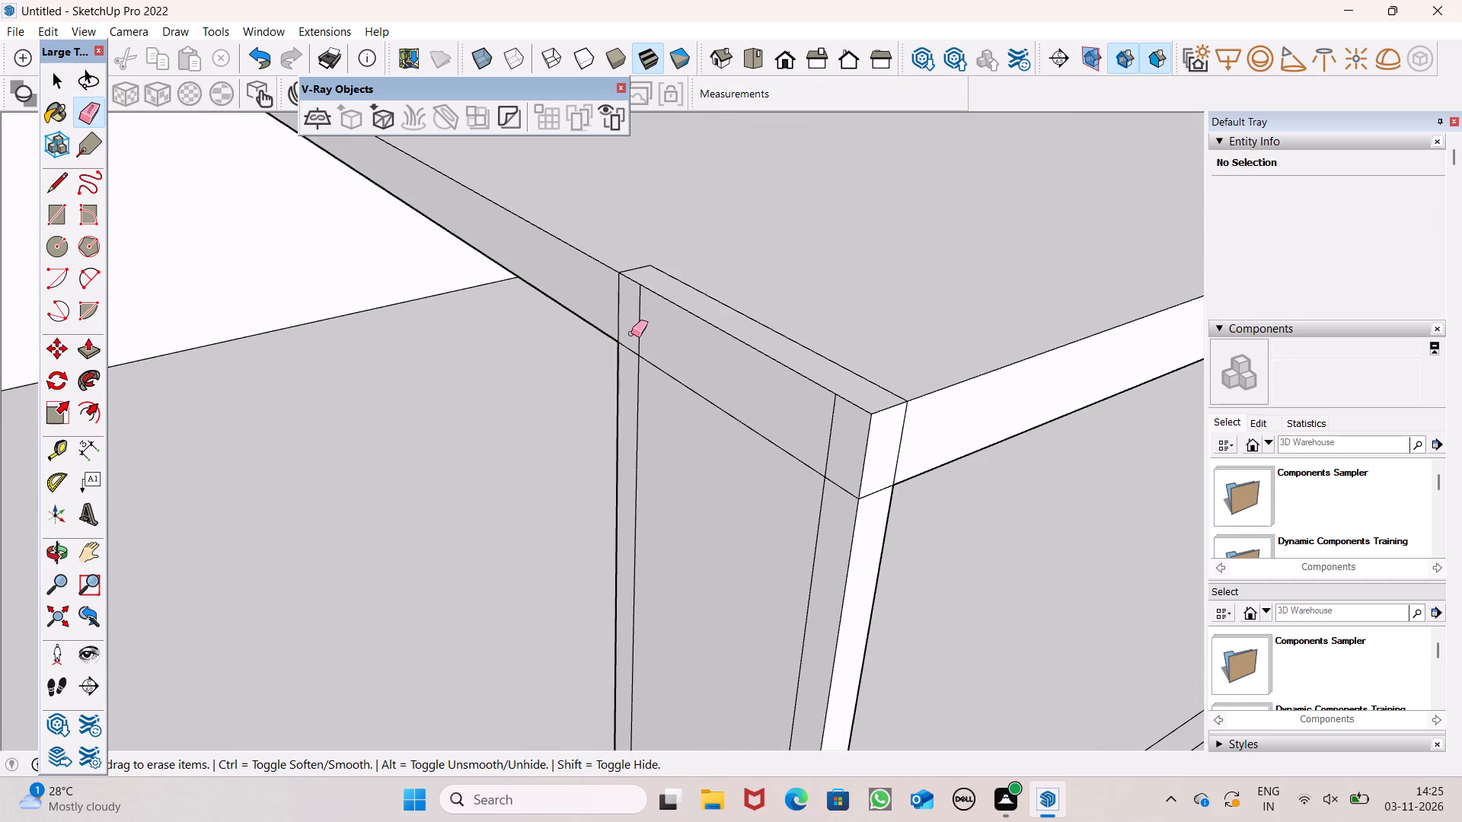
{"action": "left_click_drag", "start_coordinate": [631, 333], "coordinate": [620, 324]}
{"action": "left_click_drag", "start_coordinate": [620, 324], "coordinate": [639, 329]}
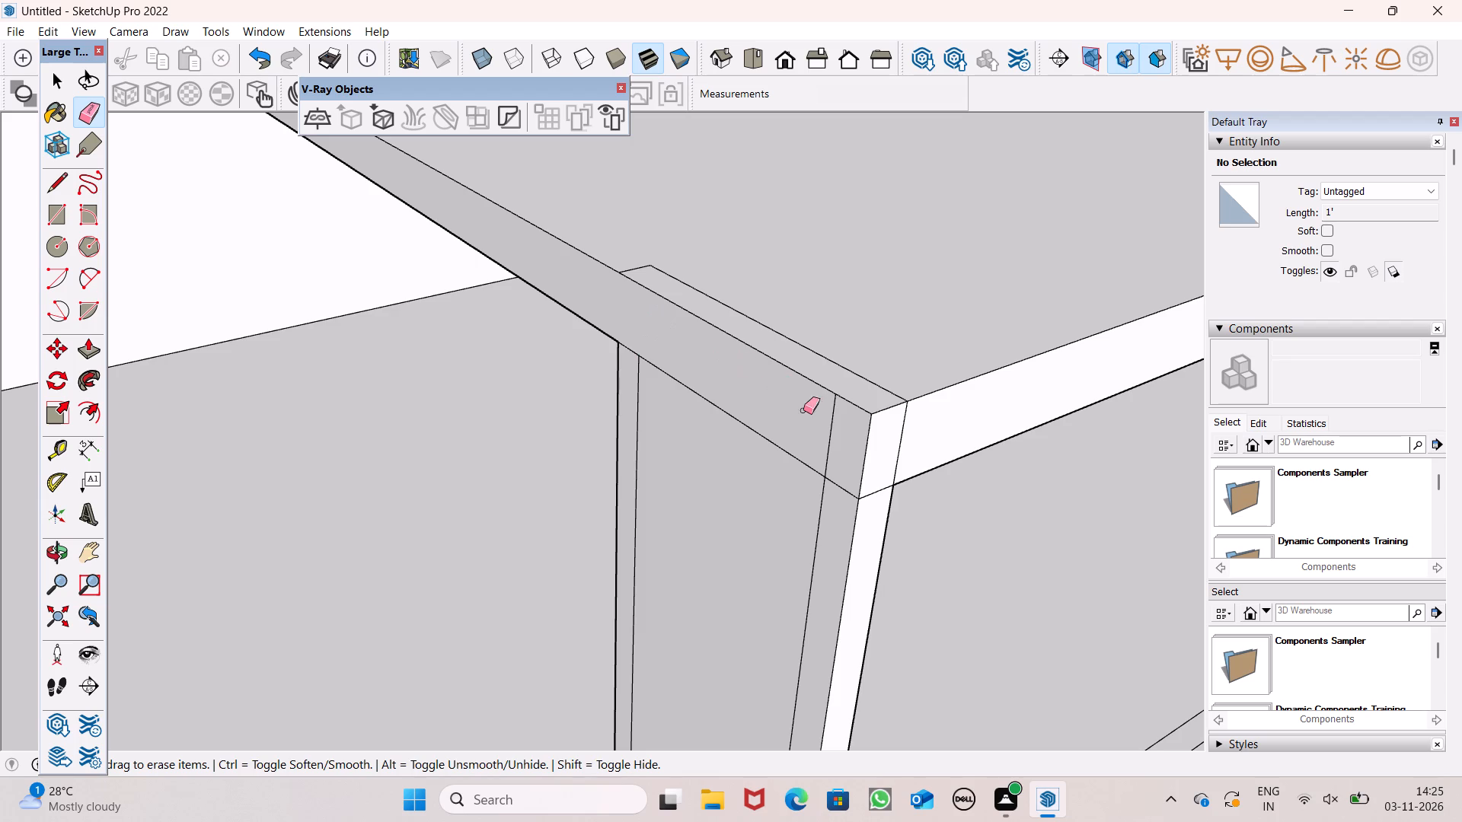
{"action": "left_click_drag", "start_coordinate": [833, 430], "coordinate": [832, 416]}
{"action": "scroll", "coordinate": [854, 322], "scroll_direction": "down", "scroll_amount": 6}
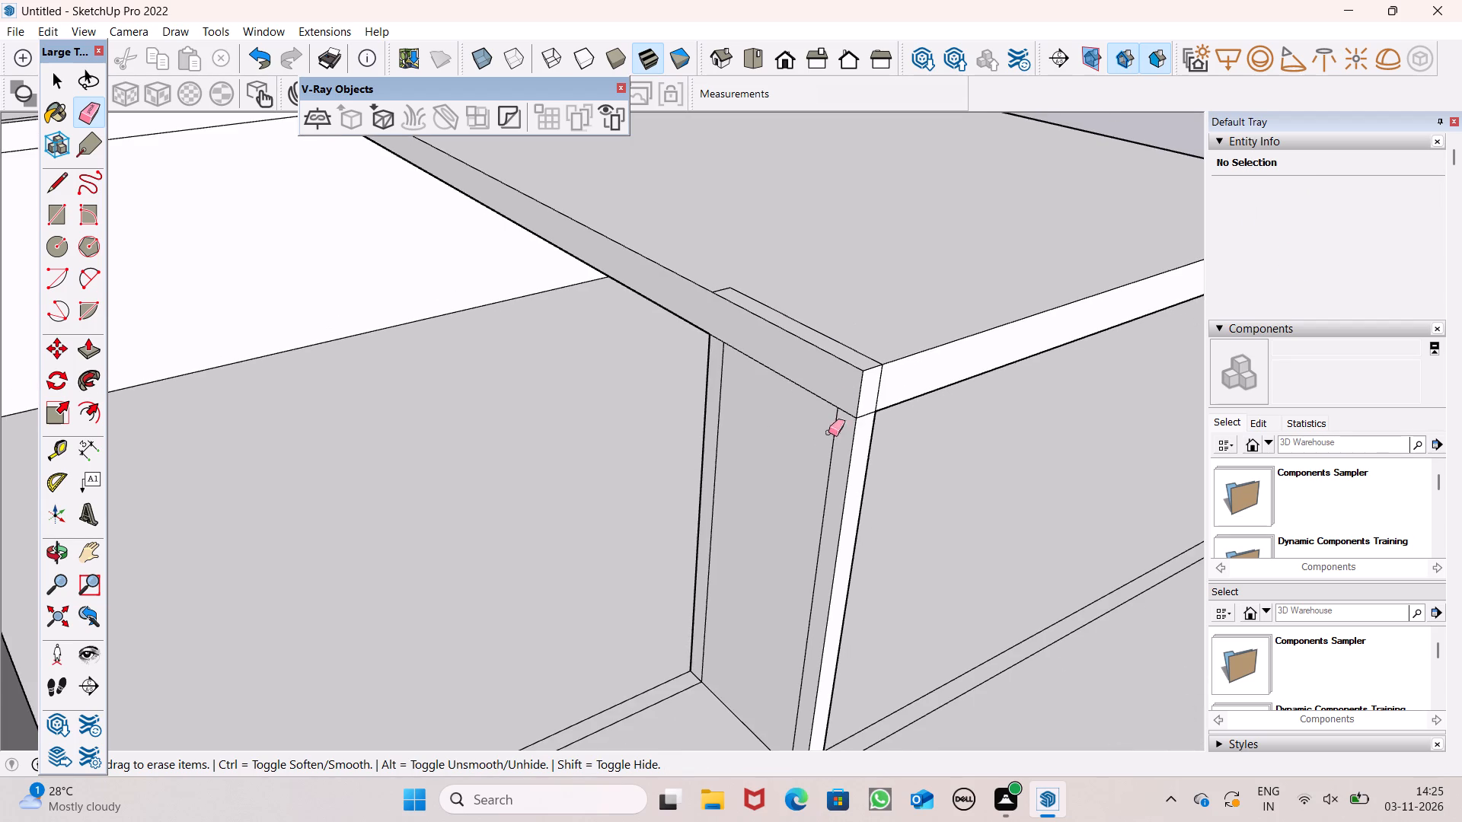
{"action": "scroll", "coordinate": [862, 450], "scroll_direction": "up", "scroll_amount": 3}
{"action": "left_click_drag", "start_coordinate": [824, 449], "coordinate": [820, 458]}
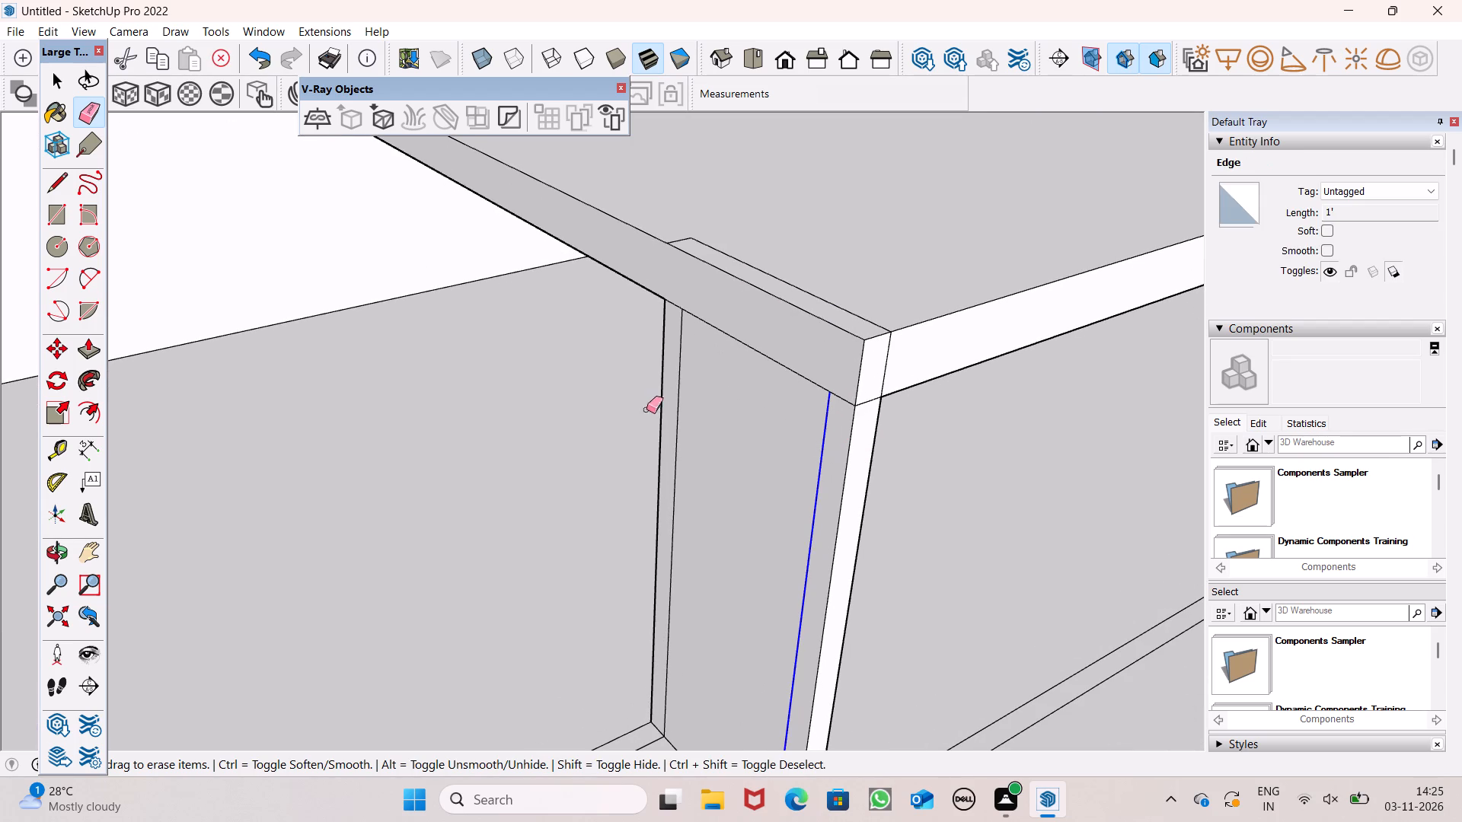
{"action": "left_click_drag", "start_coordinate": [675, 378], "coordinate": [675, 370]}
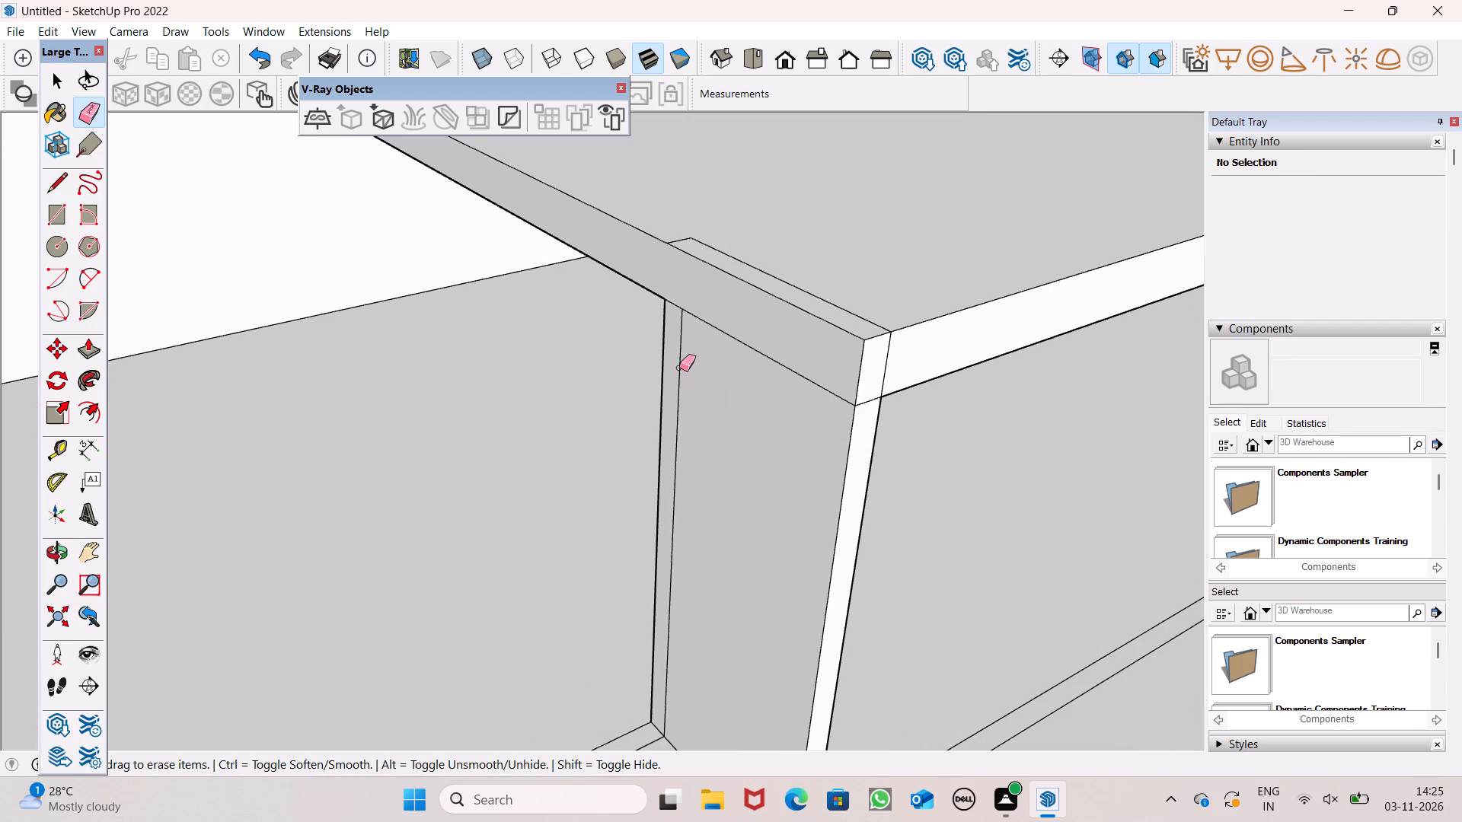
{"action": "left_click_drag", "start_coordinate": [679, 366], "coordinate": [679, 359]}
Examine the narrow room, the canopy's supporting wall and the floor strips between them from several angles.
{"action": "scroll", "coordinate": [778, 208], "scroll_direction": "down", "scroll_amount": 11}
{"action": "middle_click_drag", "start_coordinate": [884, 332], "coordinate": [800, 406]}
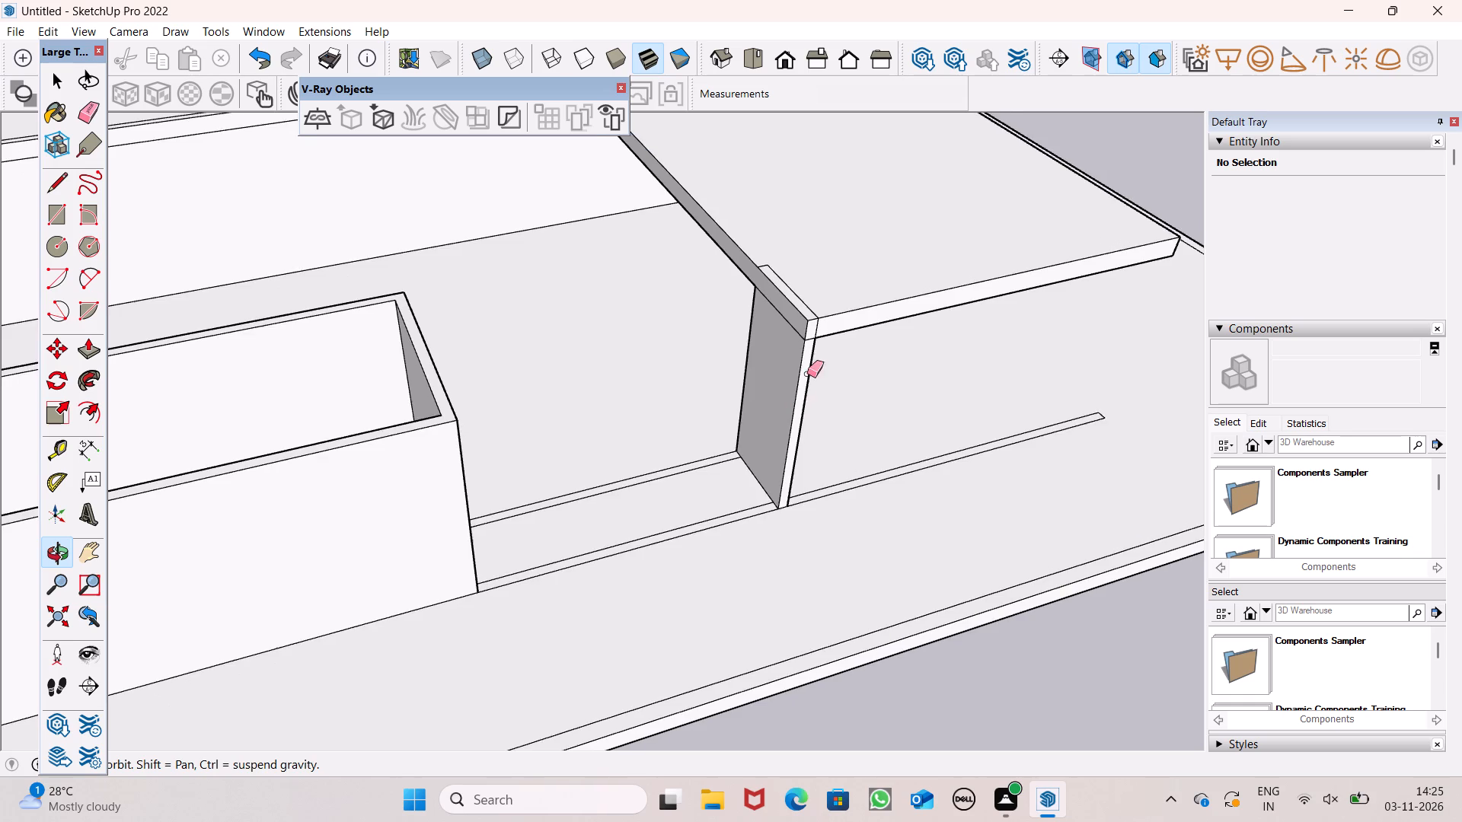
{"action": "scroll", "coordinate": [841, 329], "scroll_direction": "down", "scroll_amount": 10}
{"action": "middle_click_drag", "start_coordinate": [806, 437], "coordinate": [722, 333]}
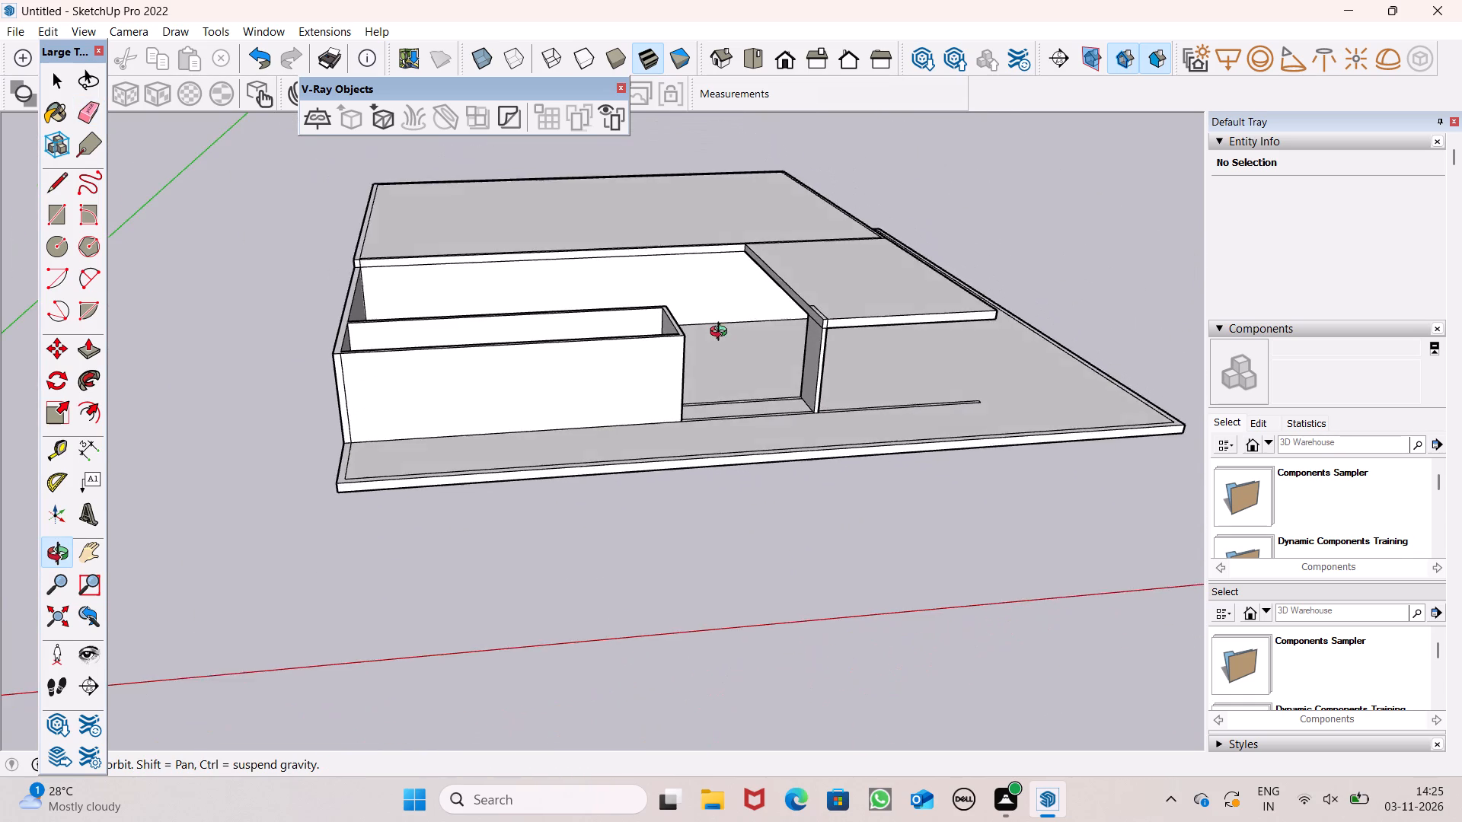
{"action": "middle_click_drag", "start_coordinate": [722, 333], "coordinate": [644, 377]}
{"action": "scroll", "coordinate": [538, 364], "scroll_direction": "up", "scroll_amount": 7}
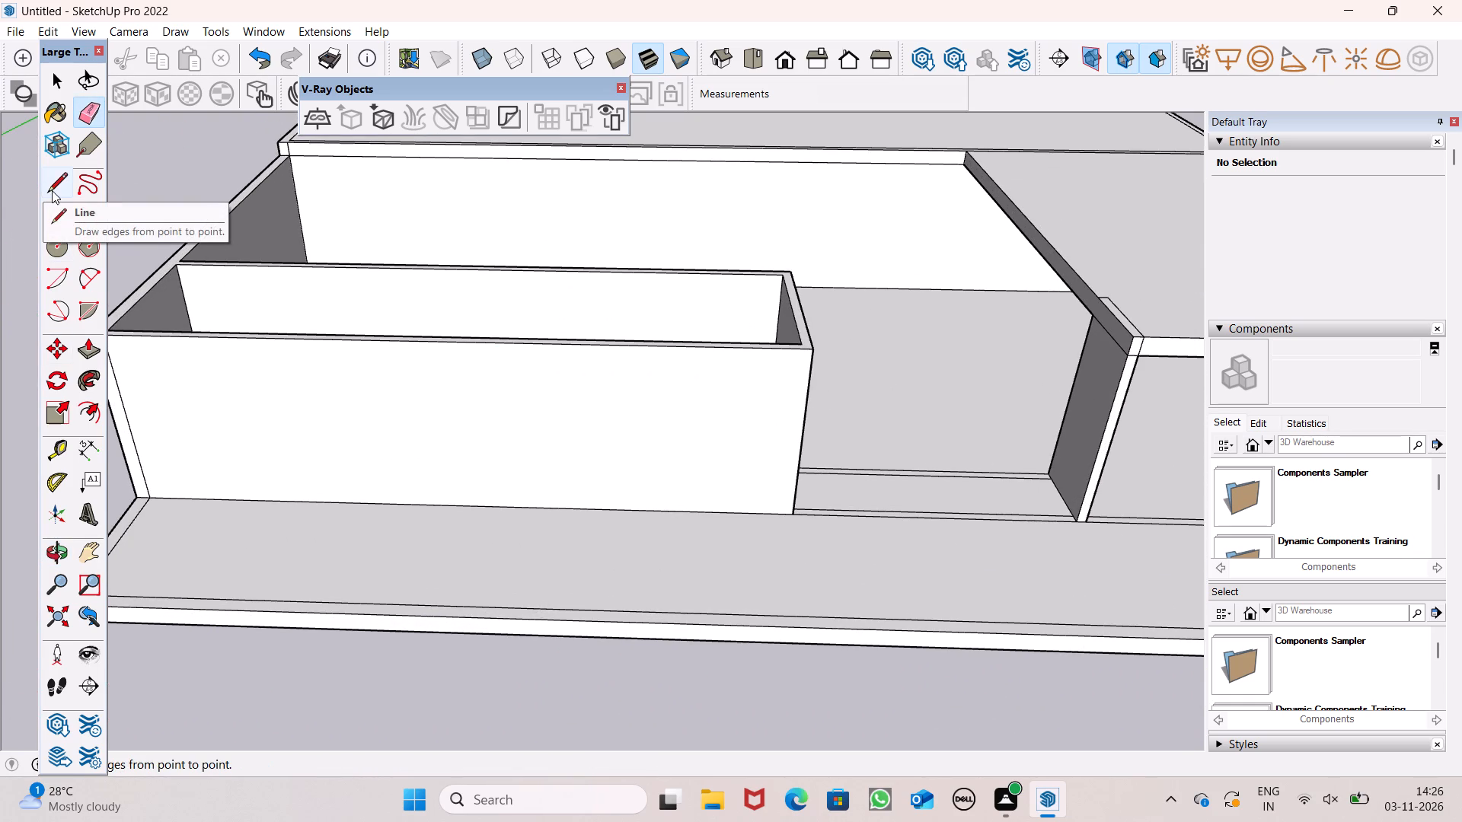
{"action": "middle_click_drag", "start_coordinate": [593, 327], "coordinate": [527, 244]}
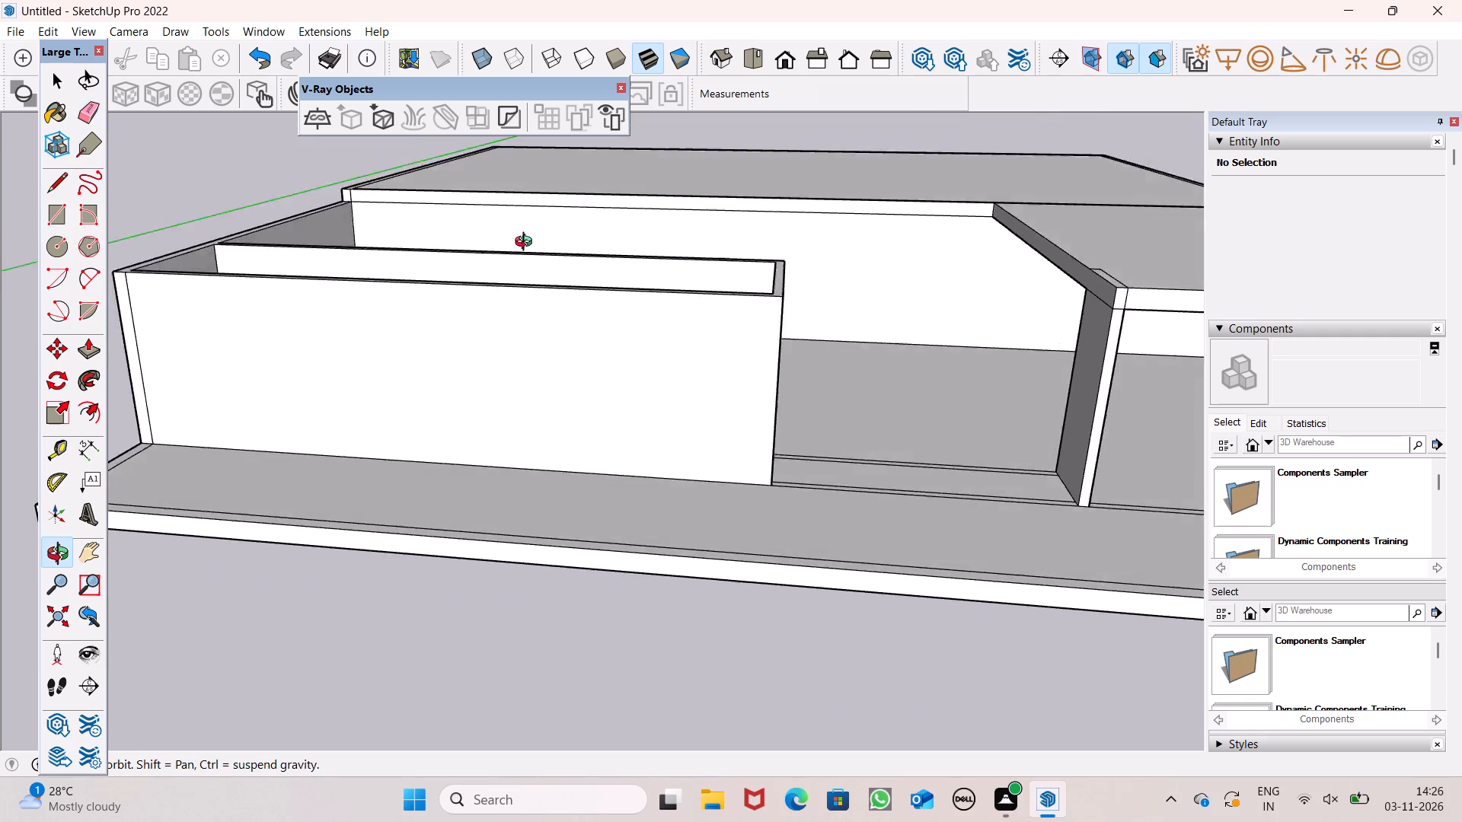
{"action": "middle_click_drag", "start_coordinate": [527, 244], "coordinate": [259, 177]}
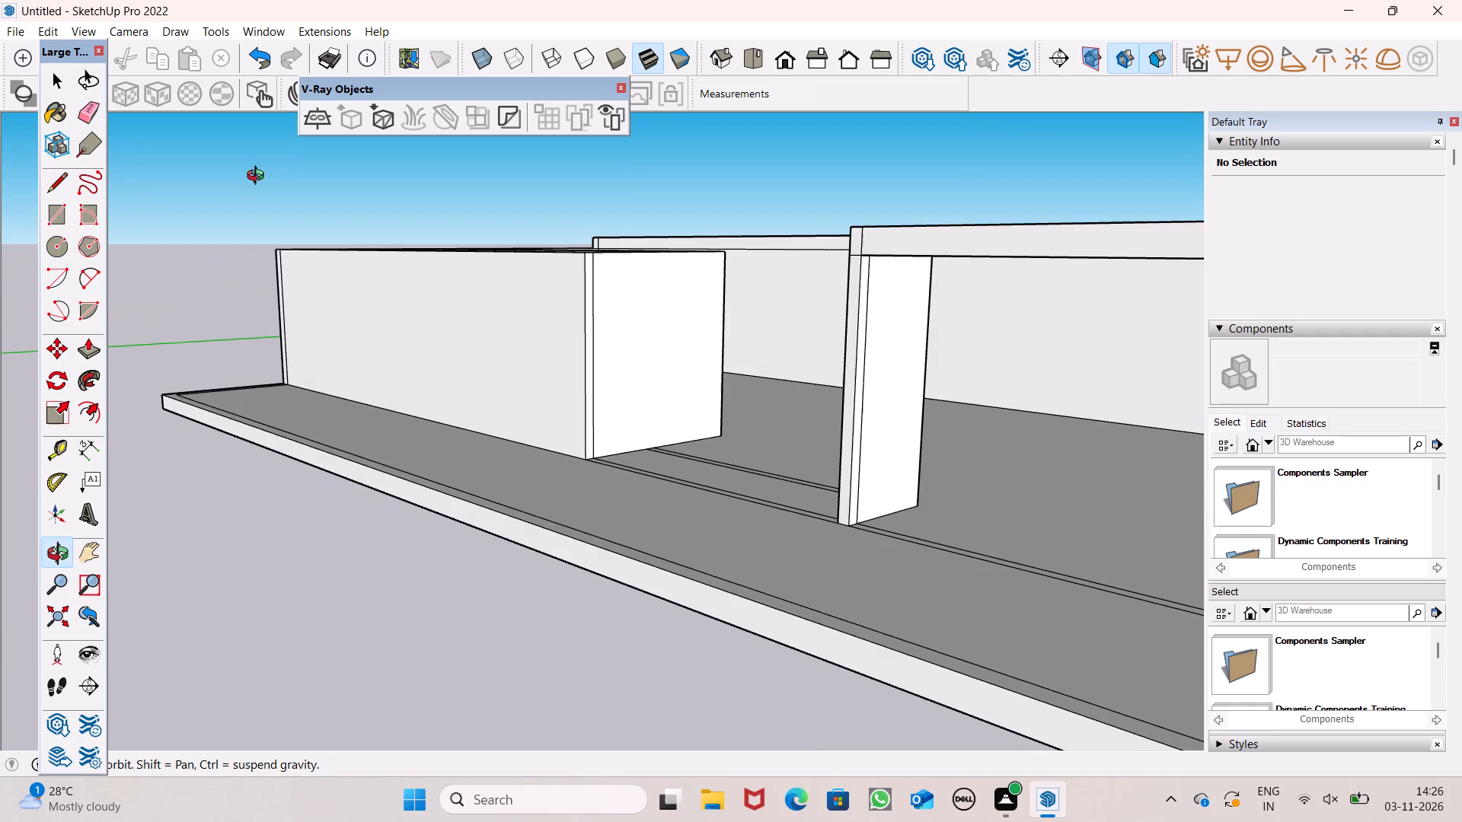
{"action": "middle_click_drag", "start_coordinate": [259, 177], "coordinate": [577, 412]}
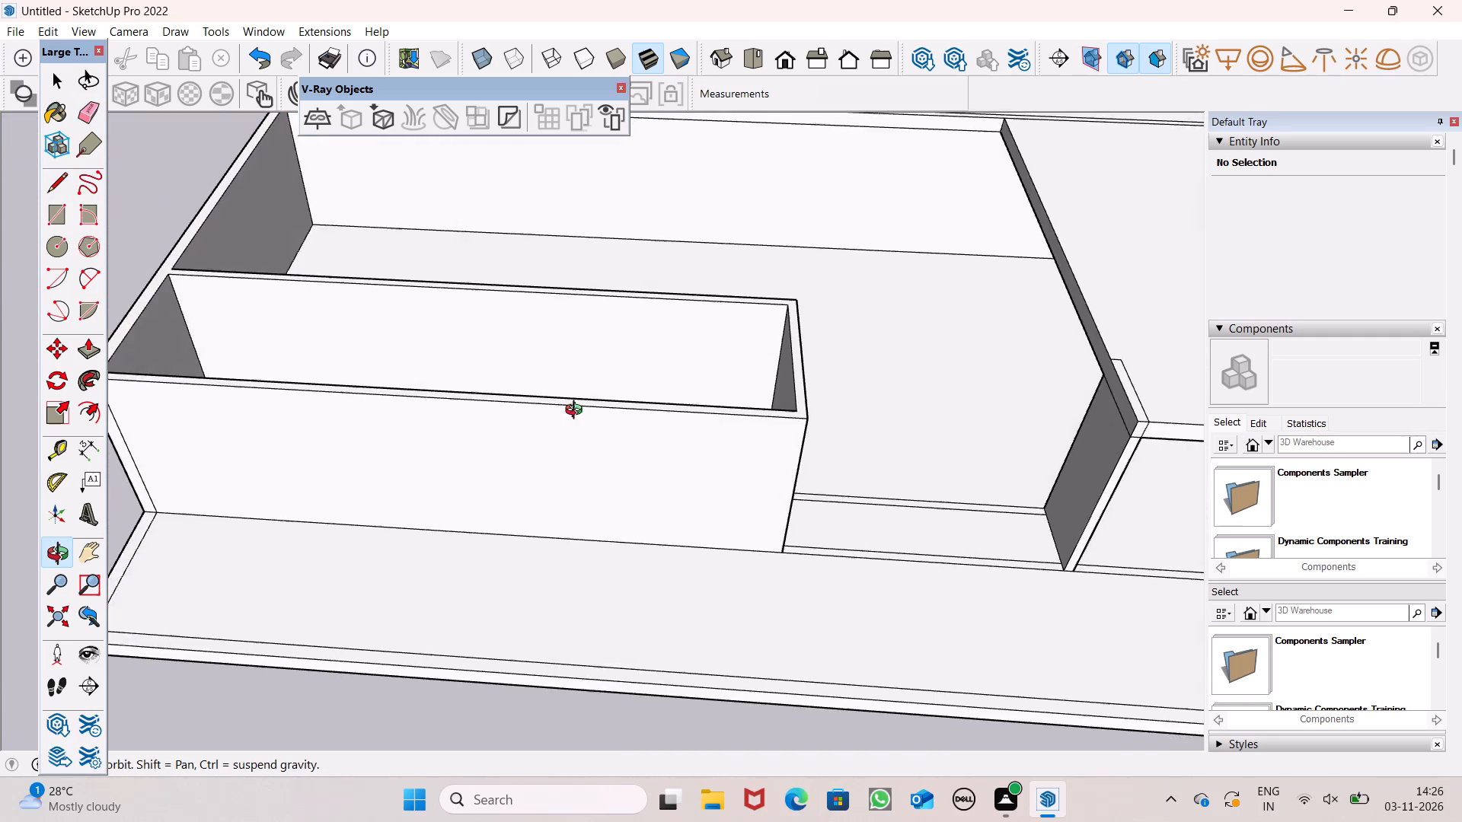
{"action": "middle_click_drag", "start_coordinate": [577, 412], "coordinate": [579, 410]}
{"action": "scroll", "coordinate": [579, 402], "scroll_direction": "up", "scroll_amount": 1}
{"action": "scroll", "coordinate": [522, 371], "scroll_direction": "down", "scroll_amount": 4}
{"action": "scroll", "coordinate": [565, 418], "scroll_direction": "down", "scroll_amount": 1}
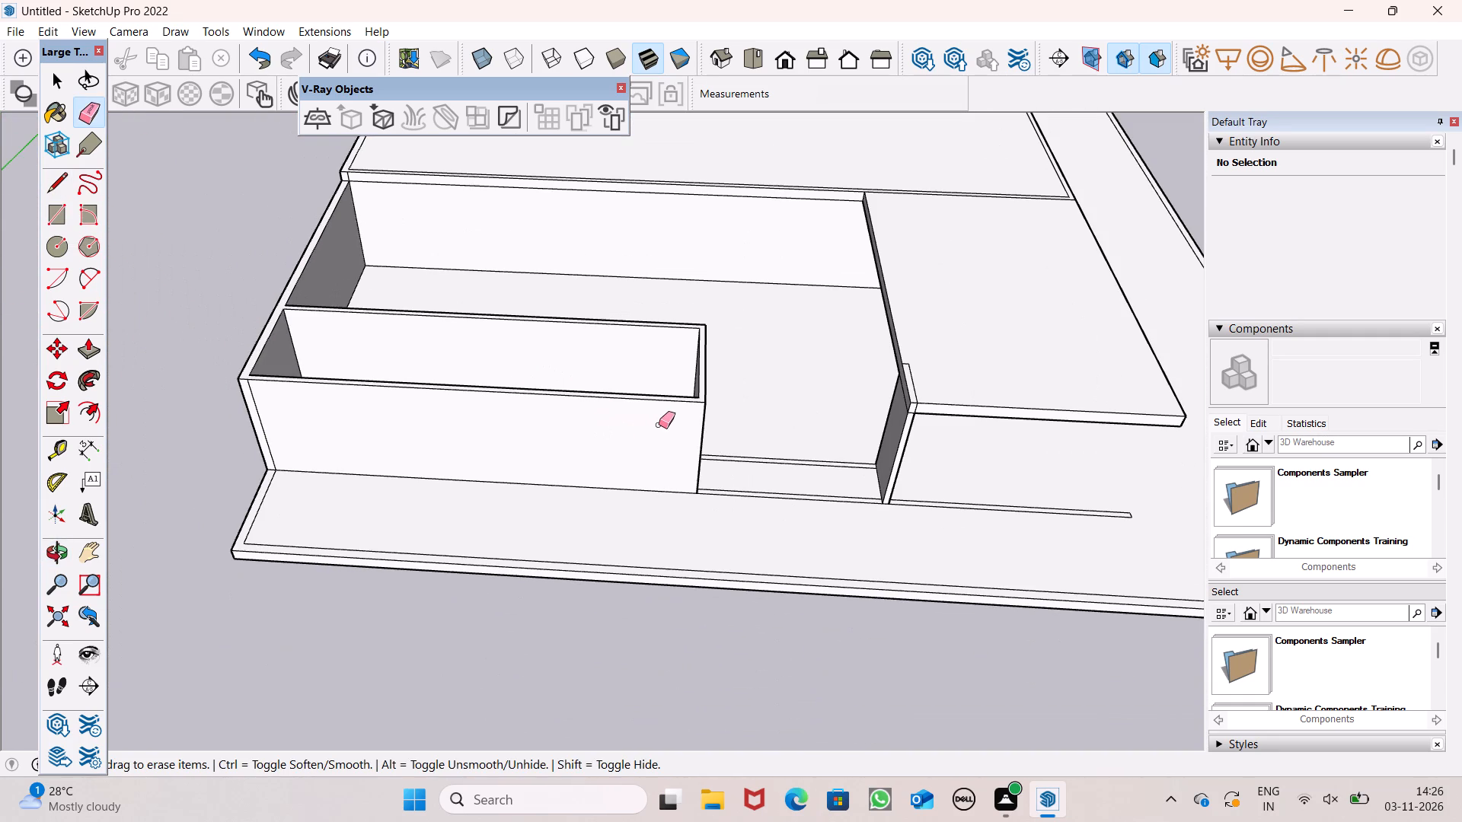
{"action": "scroll", "coordinate": [662, 430], "scroll_direction": "down", "scroll_amount": 1}
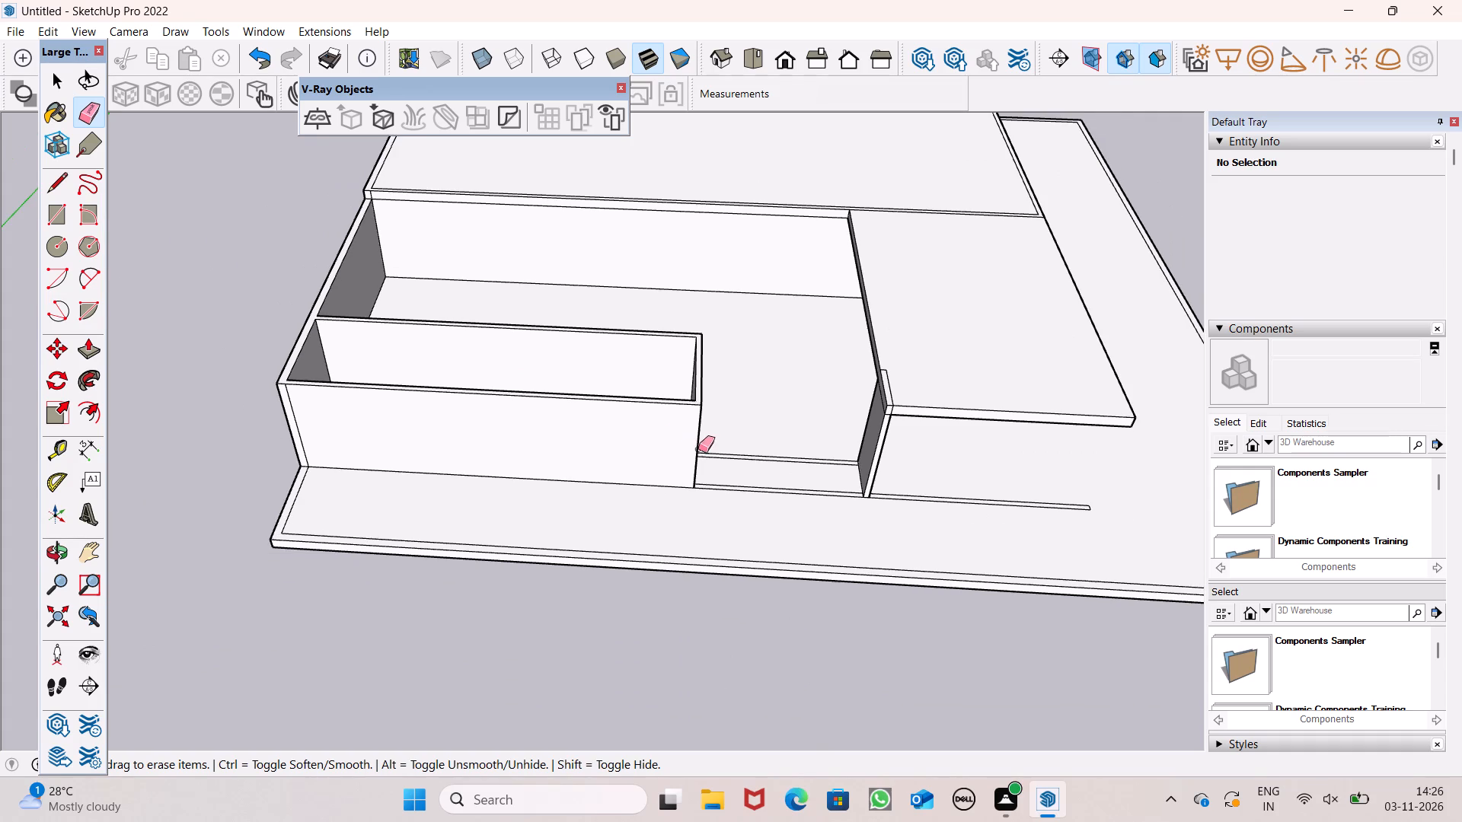
Pull the narrow room's outer end face out 4' 10 5/16" toward the canopy's supporting wall, including the thin strip at its corner.
{"action": "middle_click_drag", "start_coordinate": [701, 449], "coordinate": [375, 452]}
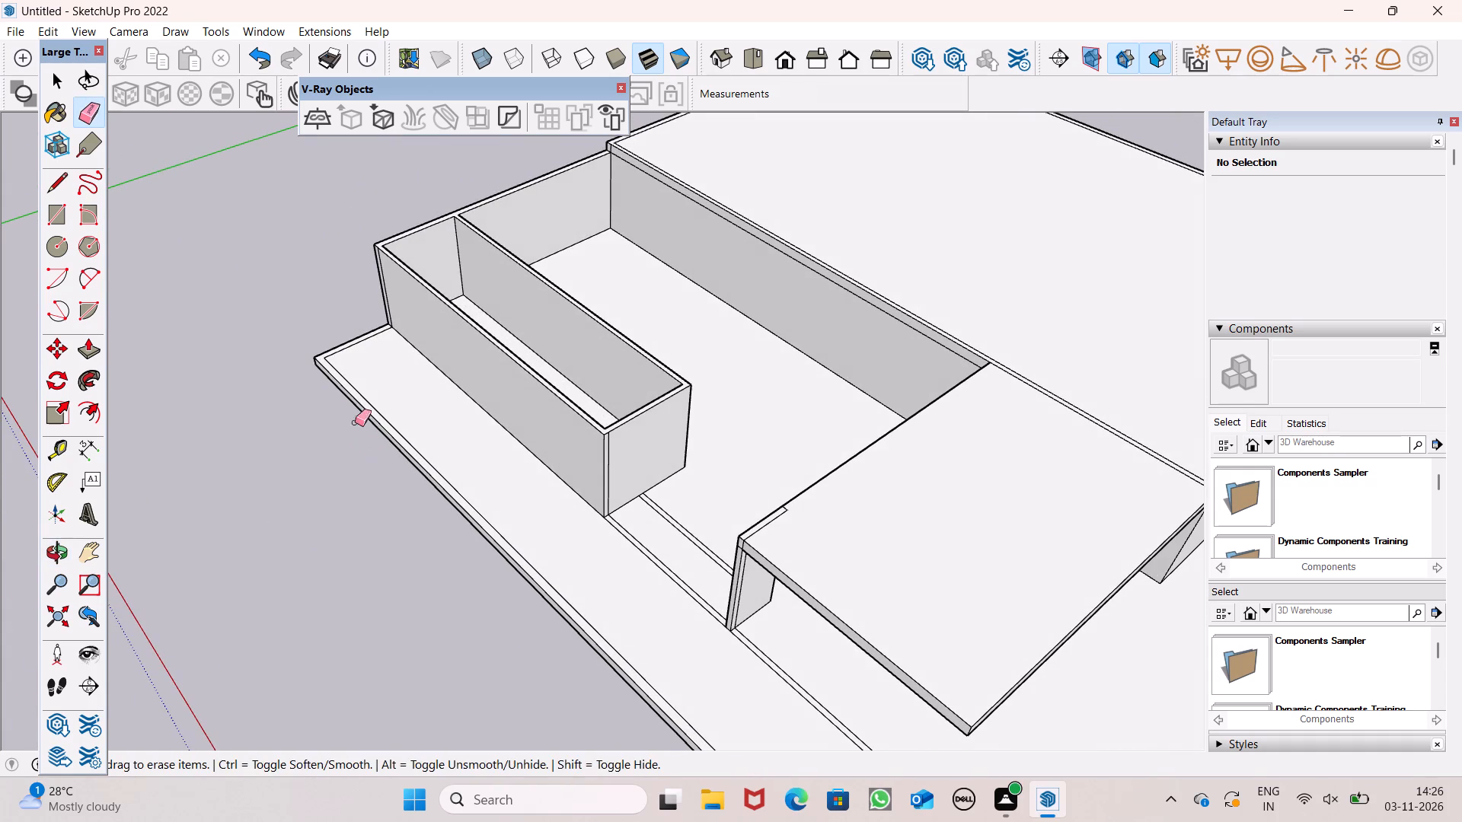
{"action": "left_click", "coordinate": [93, 358]}
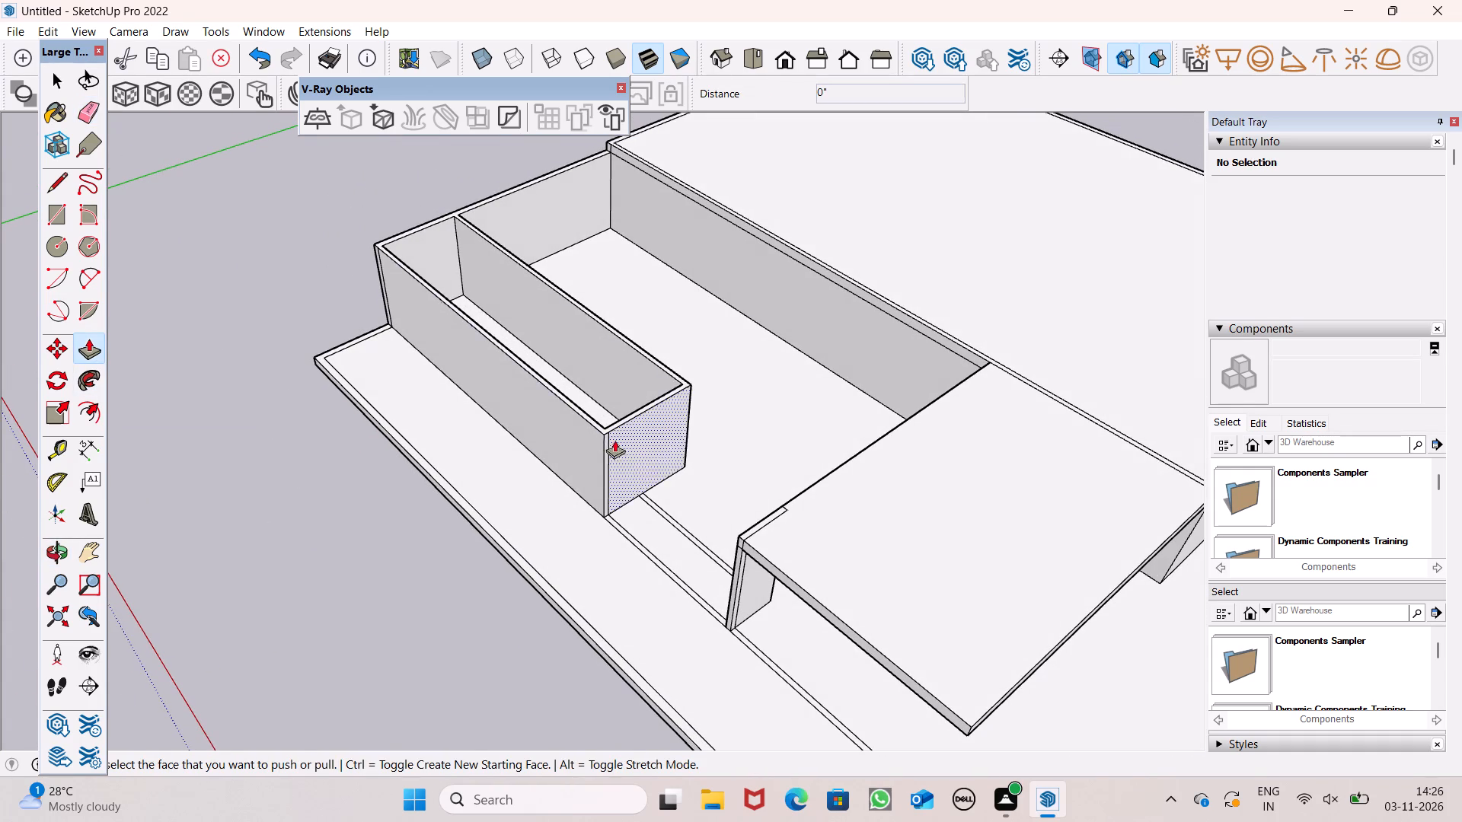
{"action": "scroll", "coordinate": [627, 451], "scroll_direction": "up", "scroll_amount": 6}
{"action": "left_click_drag", "start_coordinate": [638, 466], "coordinate": [686, 545]}
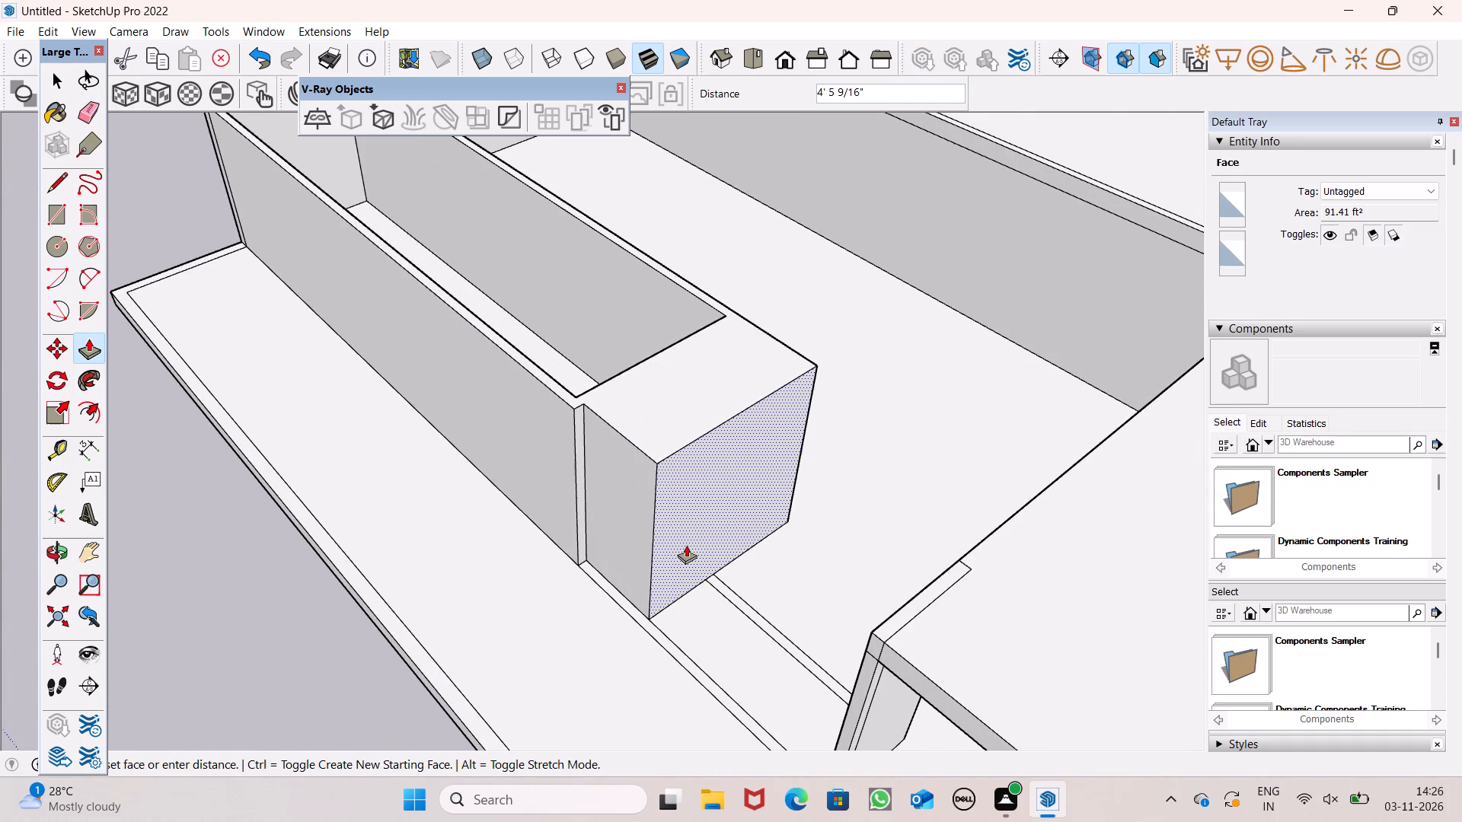
{"action": "left_click_drag", "start_coordinate": [686, 545], "coordinate": [688, 555]}
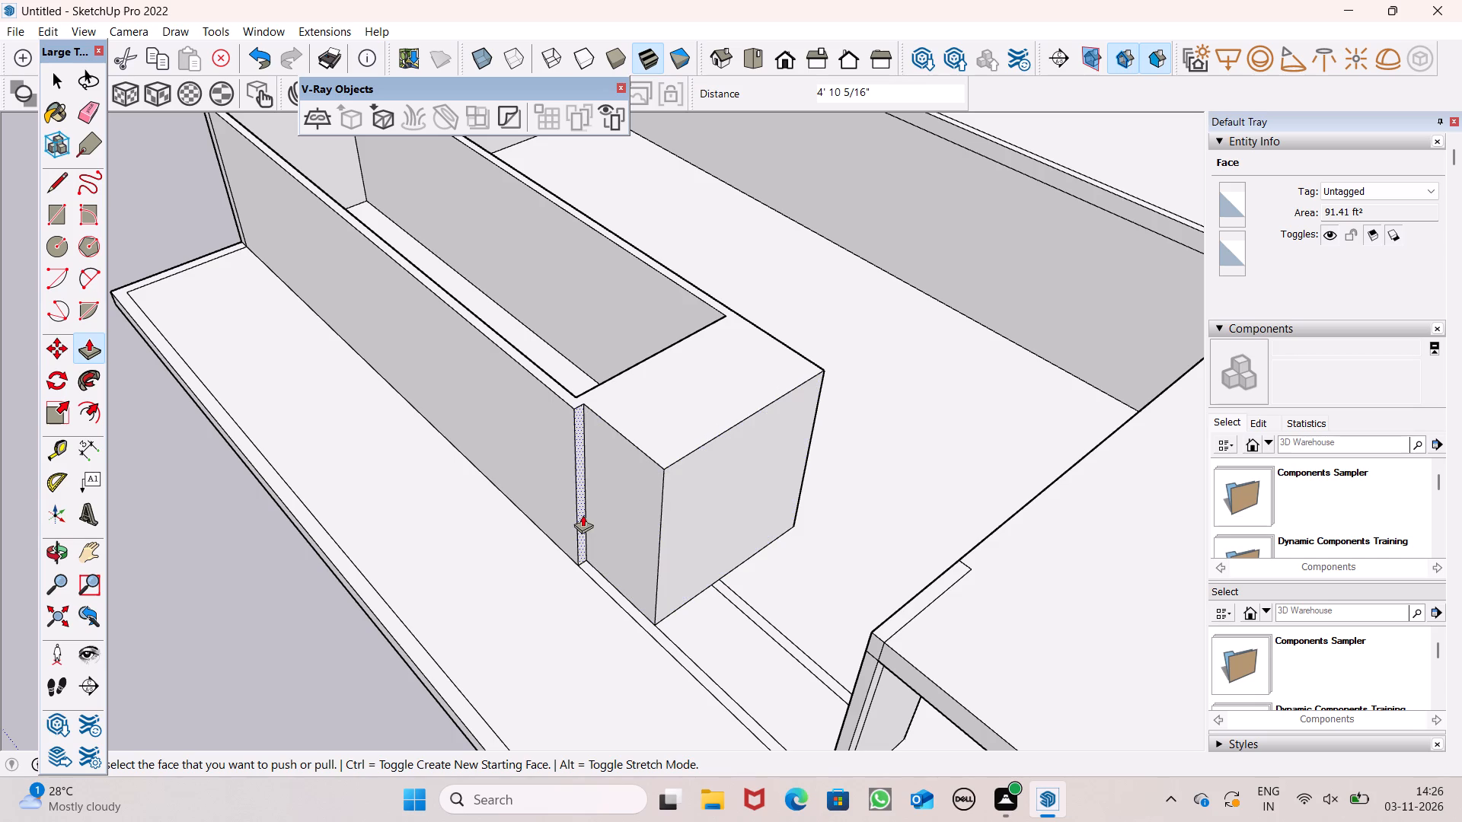
{"action": "left_click_drag", "start_coordinate": [582, 514], "coordinate": [675, 540]}
Push the narrow room's inner end face 4' 7 11/16" toward its outer end, leaving a thin end wall.
{"action": "scroll", "coordinate": [525, 374], "scroll_direction": "down", "scroll_amount": 6}
{"action": "middle_click_drag", "start_coordinate": [428, 425], "coordinate": [688, 569]}
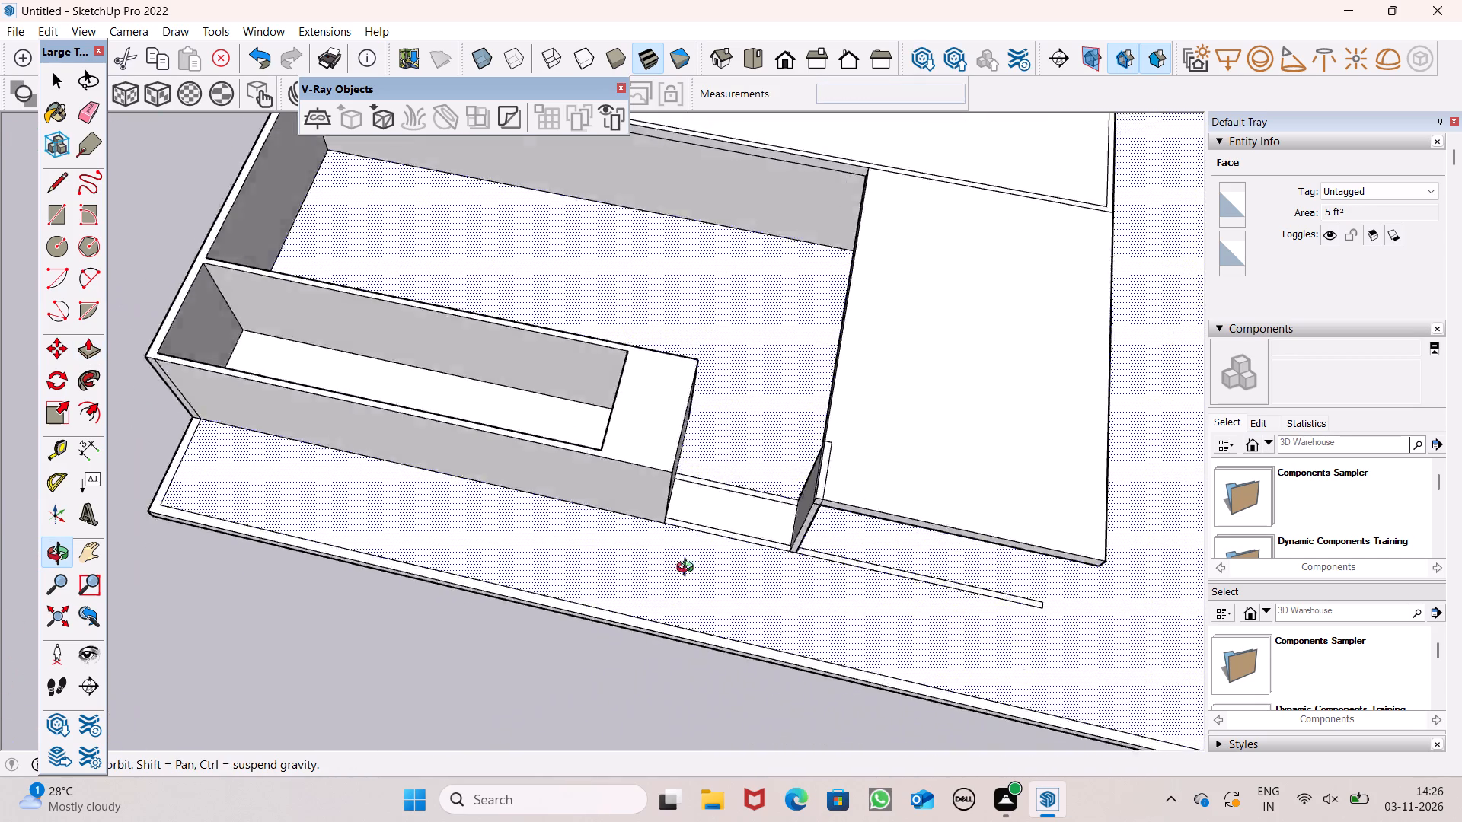
{"action": "middle_click_drag", "start_coordinate": [688, 569], "coordinate": [1132, 544]}
{"action": "scroll", "coordinate": [650, 409], "scroll_direction": "up", "scroll_amount": 6}
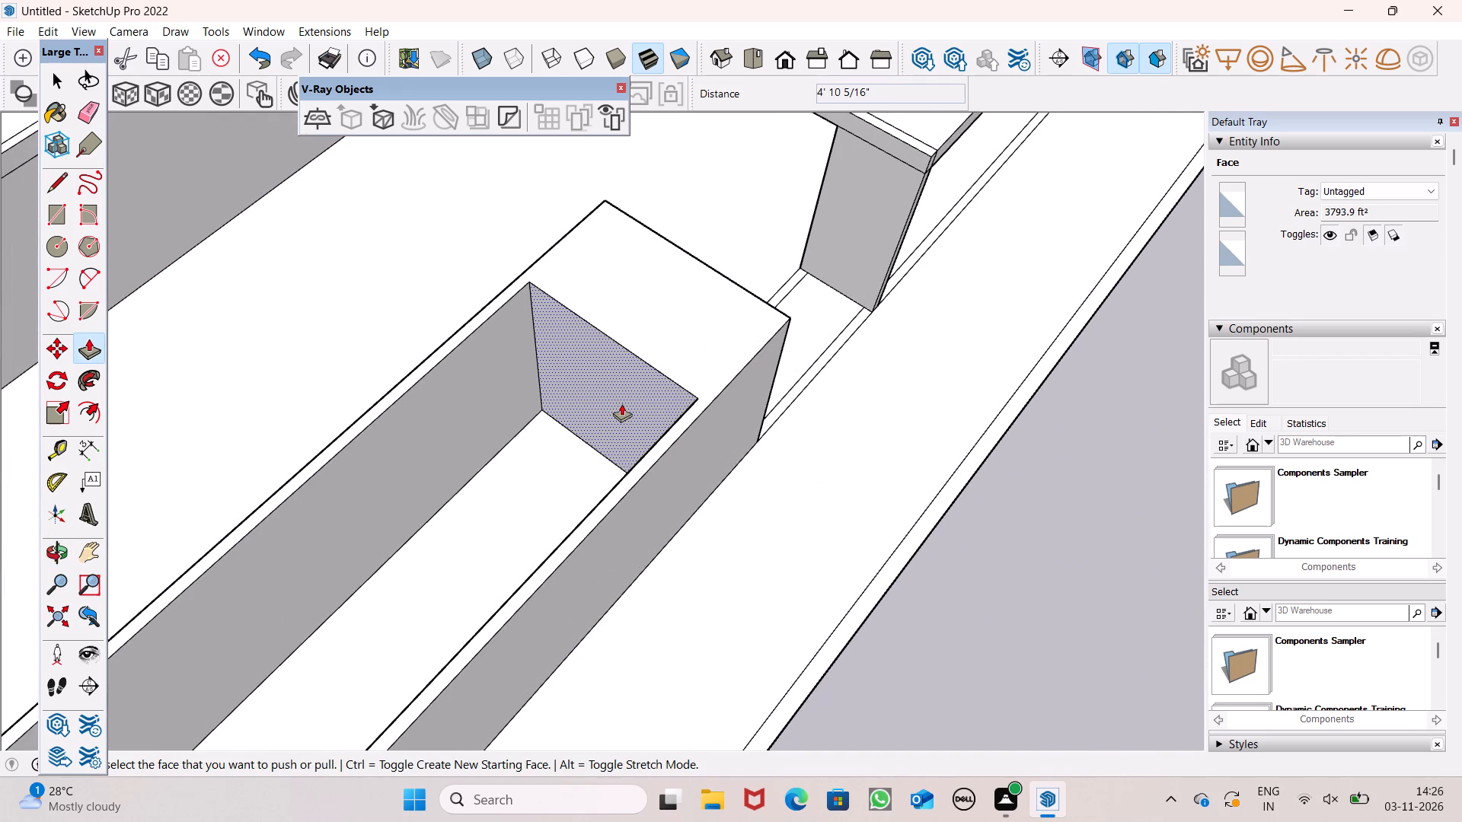
{"action": "left_click_drag", "start_coordinate": [613, 396], "coordinate": [684, 340]}
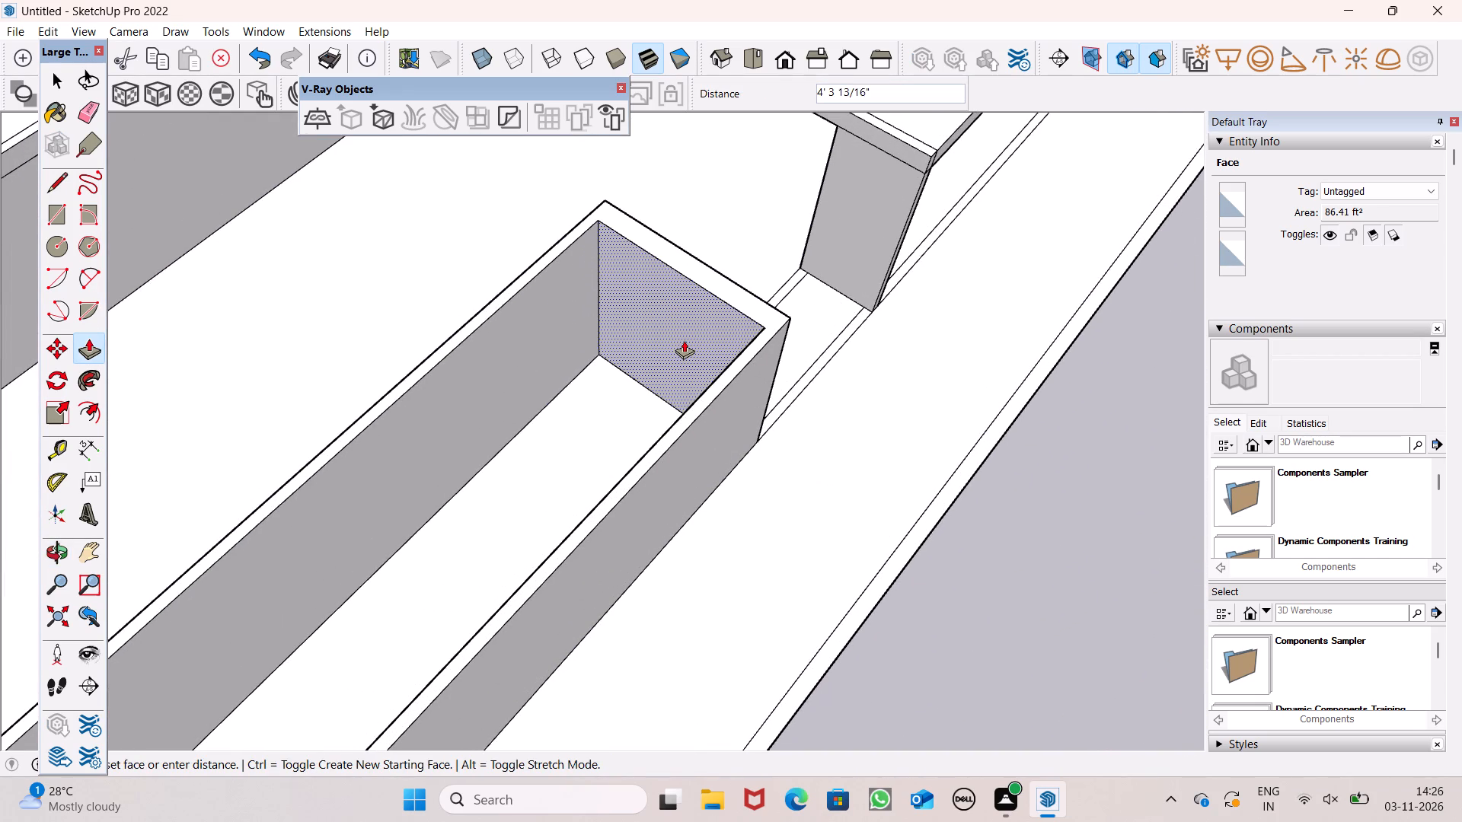
{"action": "left_click_drag", "start_coordinate": [684, 340], "coordinate": [688, 336]}
Pull the room-facing face of the canopy's supporting wall across the gap until it meets the narrow room's end wall.
{"action": "middle_click_drag", "start_coordinate": [797, 381], "coordinate": [458, 425]}
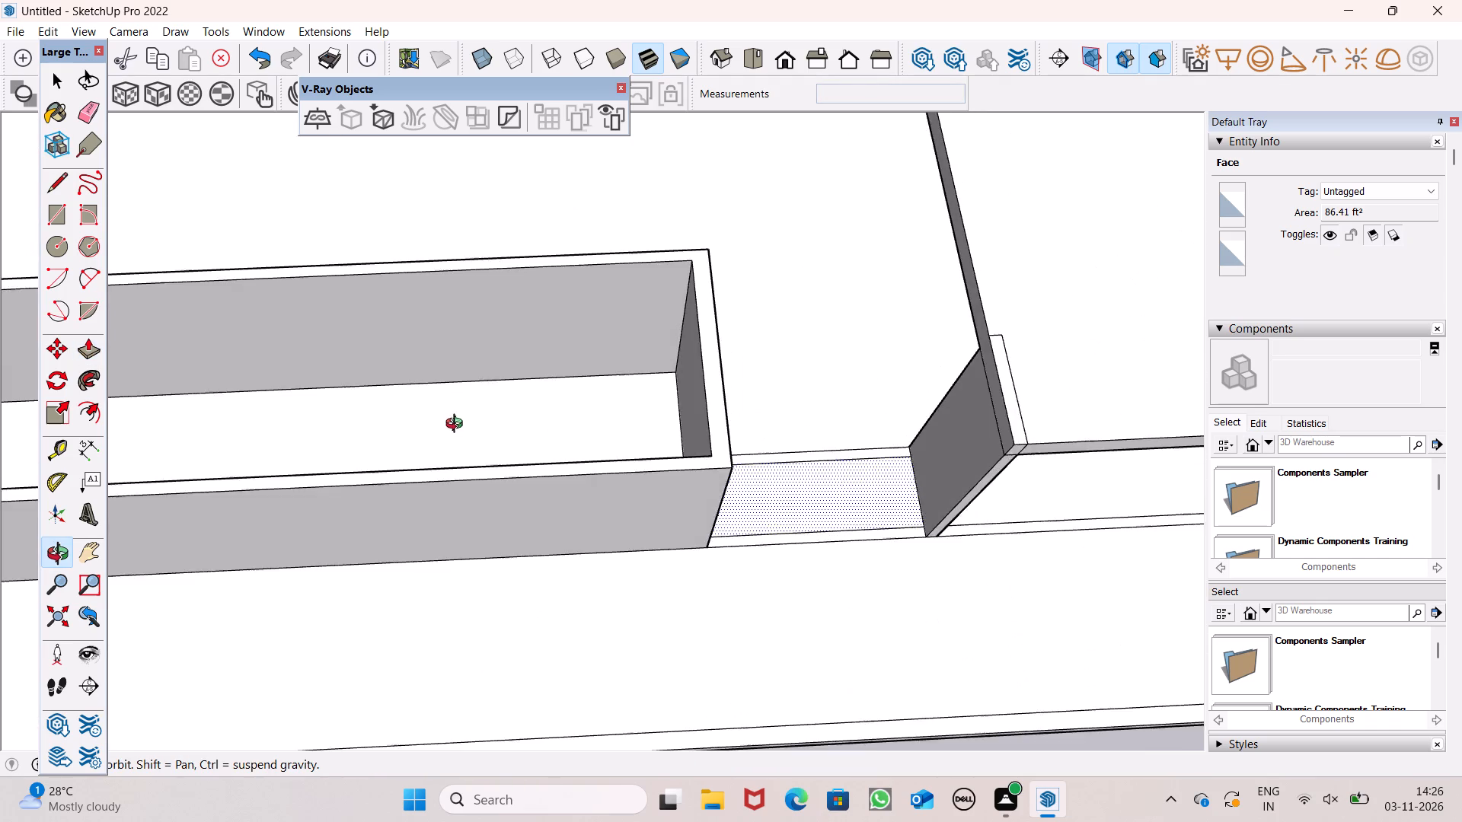
{"action": "middle_click_drag", "start_coordinate": [458, 425], "coordinate": [469, 419]}
{"action": "scroll", "coordinate": [462, 420], "scroll_direction": "up", "scroll_amount": 1}
{"action": "middle_click_drag", "start_coordinate": [954, 465], "coordinate": [811, 367]}
{"action": "scroll", "coordinate": [812, 375], "scroll_direction": "up", "scroll_amount": 1}
{"action": "scroll", "coordinate": [809, 358], "scroll_direction": "down", "scroll_amount": 5}
{"action": "scroll", "coordinate": [890, 499], "scroll_direction": "up", "scroll_amount": 3}
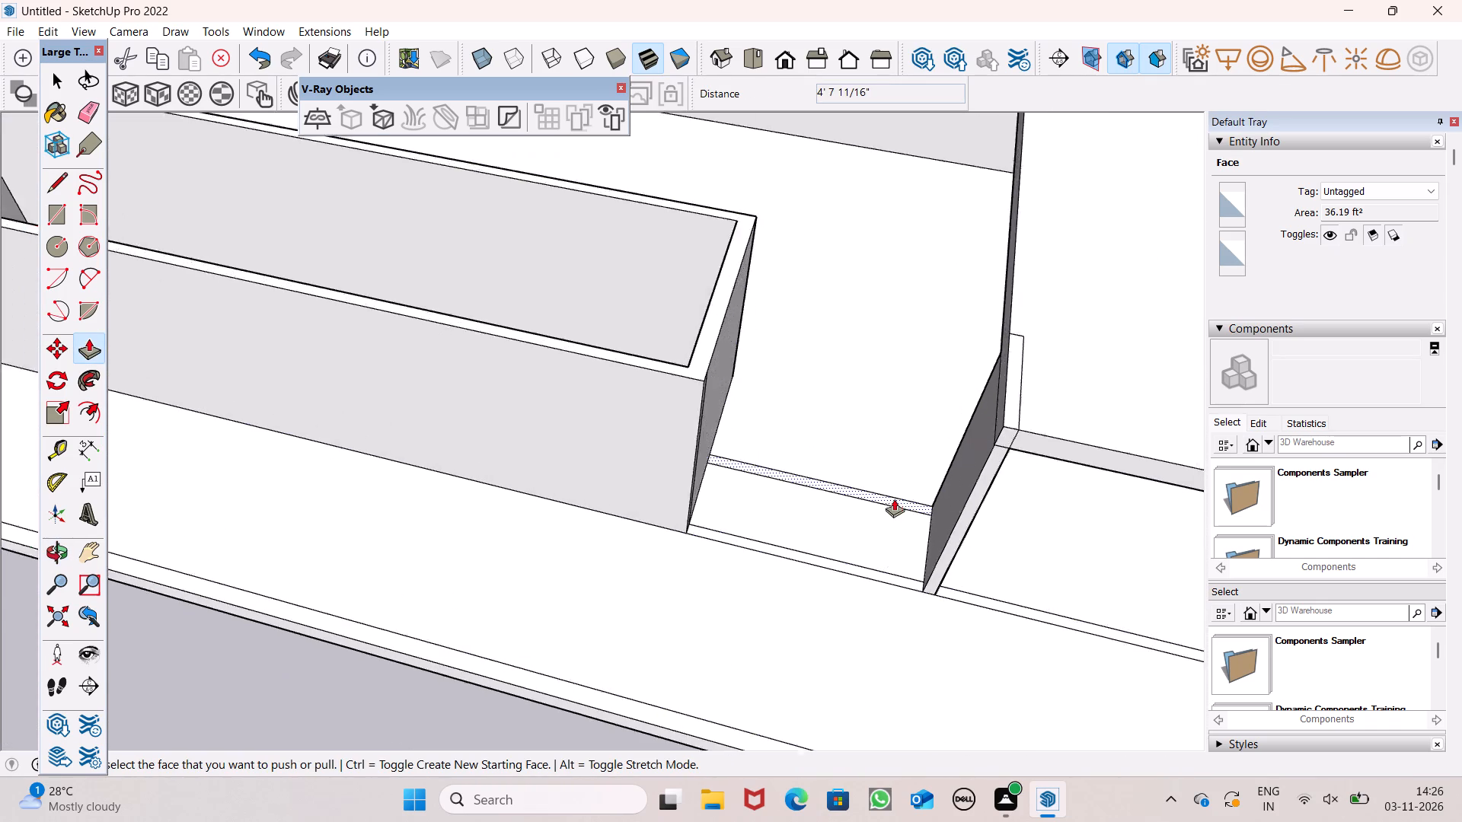
{"action": "scroll", "coordinate": [894, 499], "scroll_direction": "up", "scroll_amount": 3}
{"action": "left_click_drag", "start_coordinate": [962, 543], "coordinate": [629, 537]}
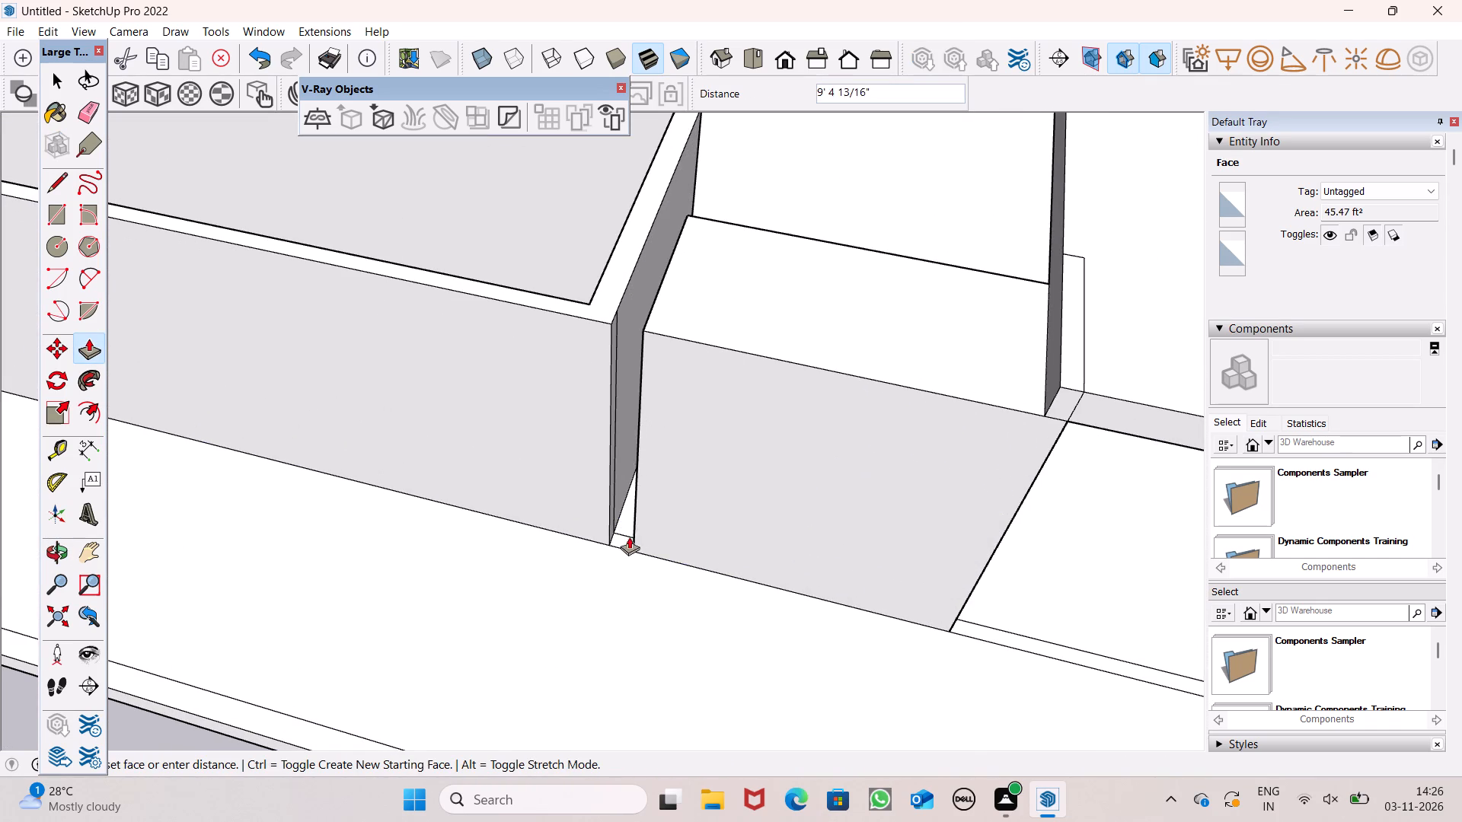
{"action": "left_click_drag", "start_coordinate": [629, 537], "coordinate": [621, 530]}
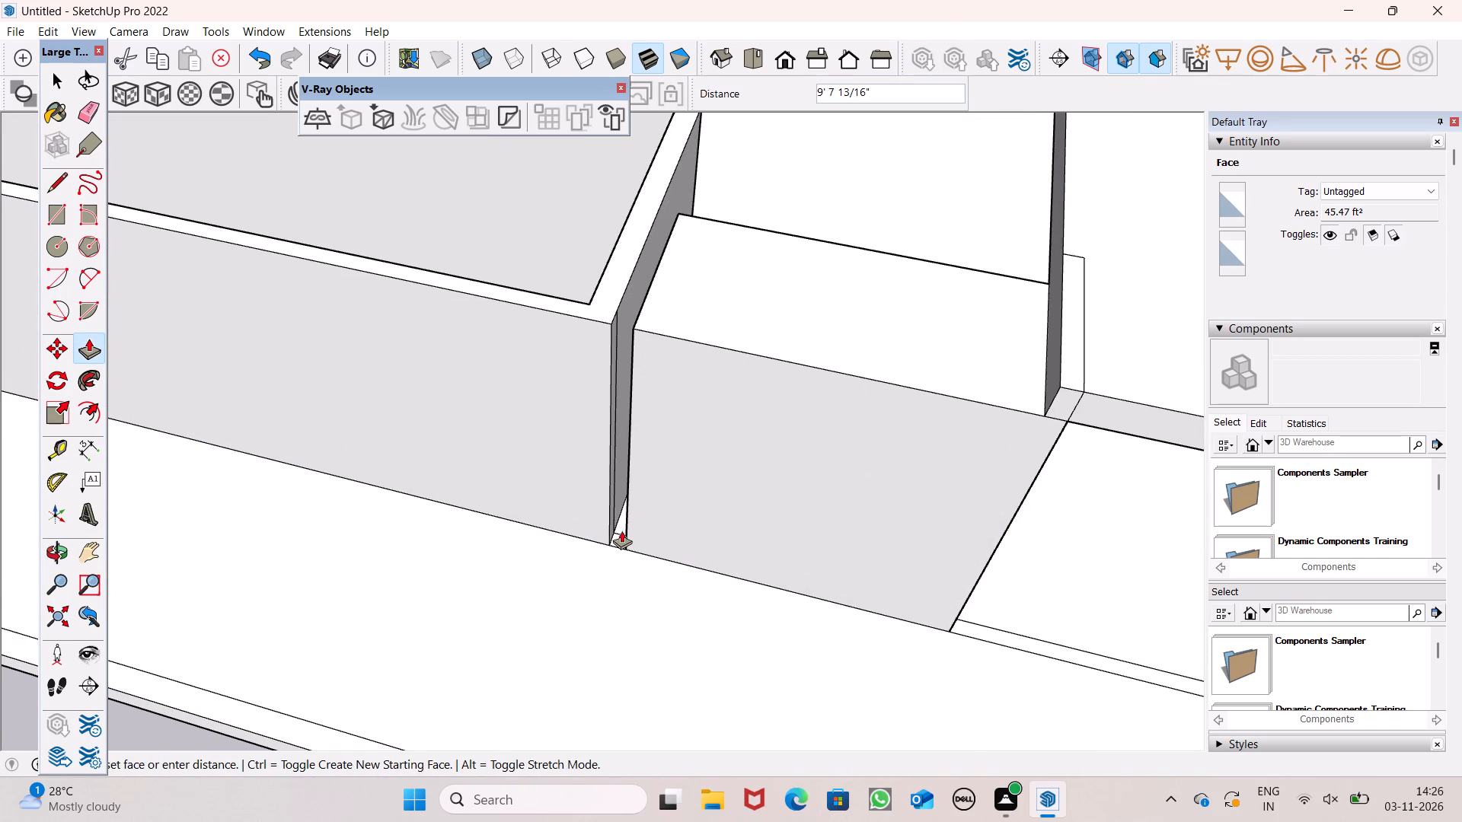
{"action": "left_click_drag", "start_coordinate": [621, 530], "coordinate": [620, 531]}
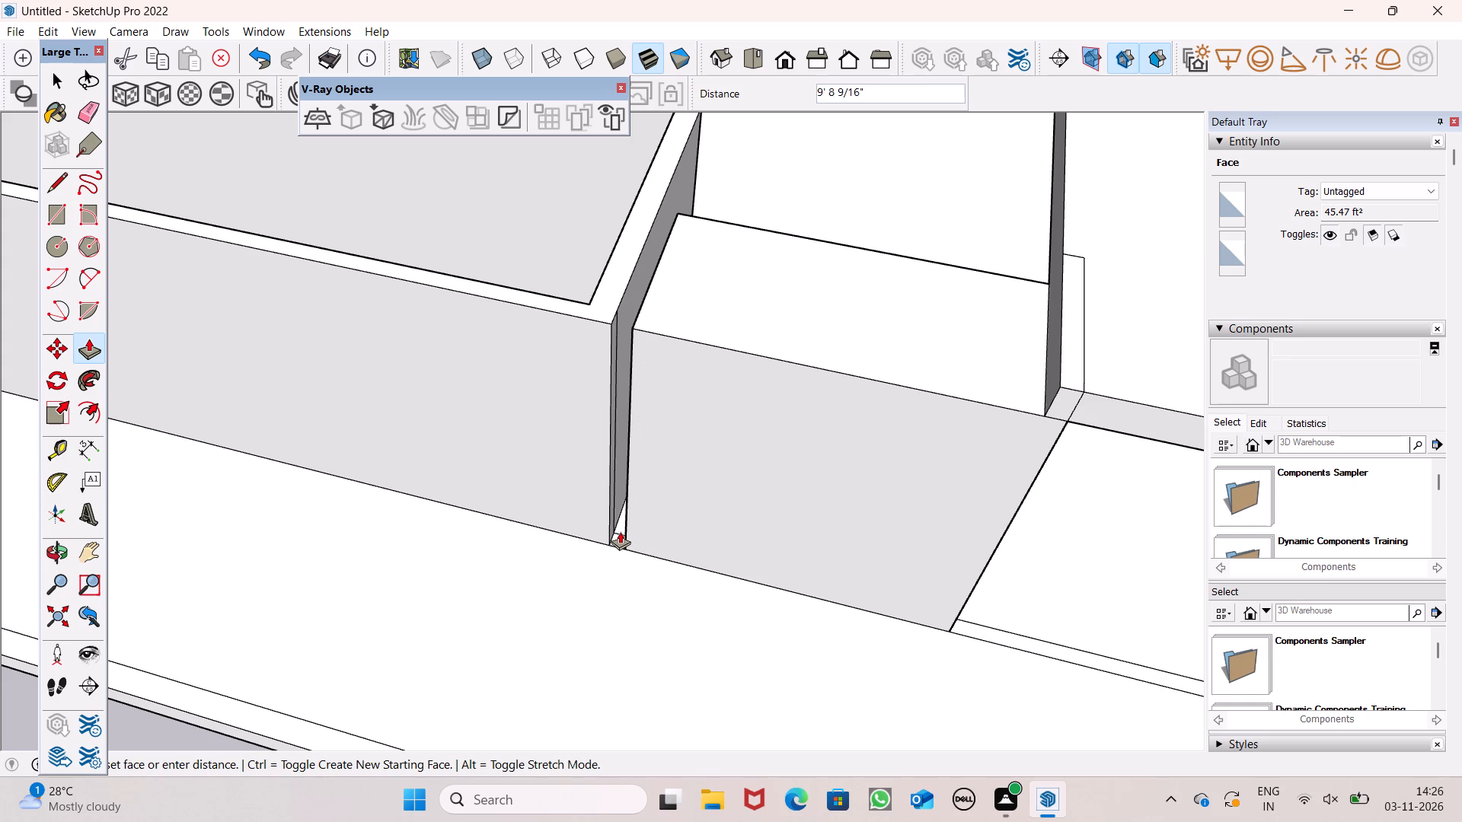
{"action": "left_click_drag", "start_coordinate": [620, 531], "coordinate": [603, 534]}
Push the extended supporting block's outer side face inward, slightly behind the narrow room's outer wall face, finishing with a 3" push.
{"action": "left_click_drag", "start_coordinate": [649, 547], "coordinate": [657, 517]}
{"action": "scroll", "coordinate": [656, 512], "scroll_direction": "down", "scroll_amount": 4}
{"action": "left_click", "coordinate": [727, 517]}
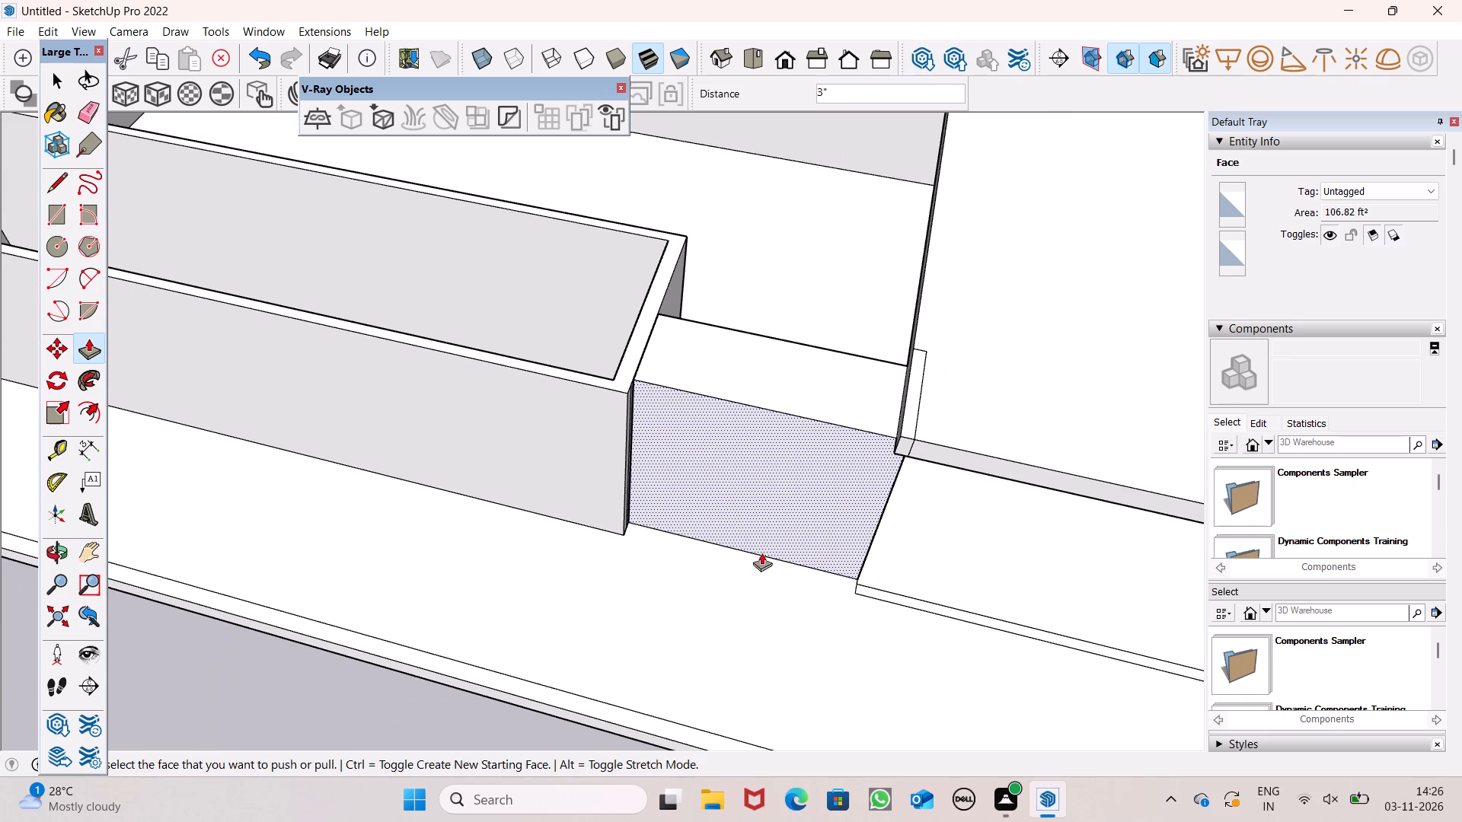
Examine the extended supporting block, the narrow room and the canopy from above and from the open end of the slab.
{"action": "middle_click_drag", "start_coordinate": [761, 553], "coordinate": [1074, 479]}
{"action": "scroll", "coordinate": [805, 384], "scroll_direction": "down", "scroll_amount": 2}
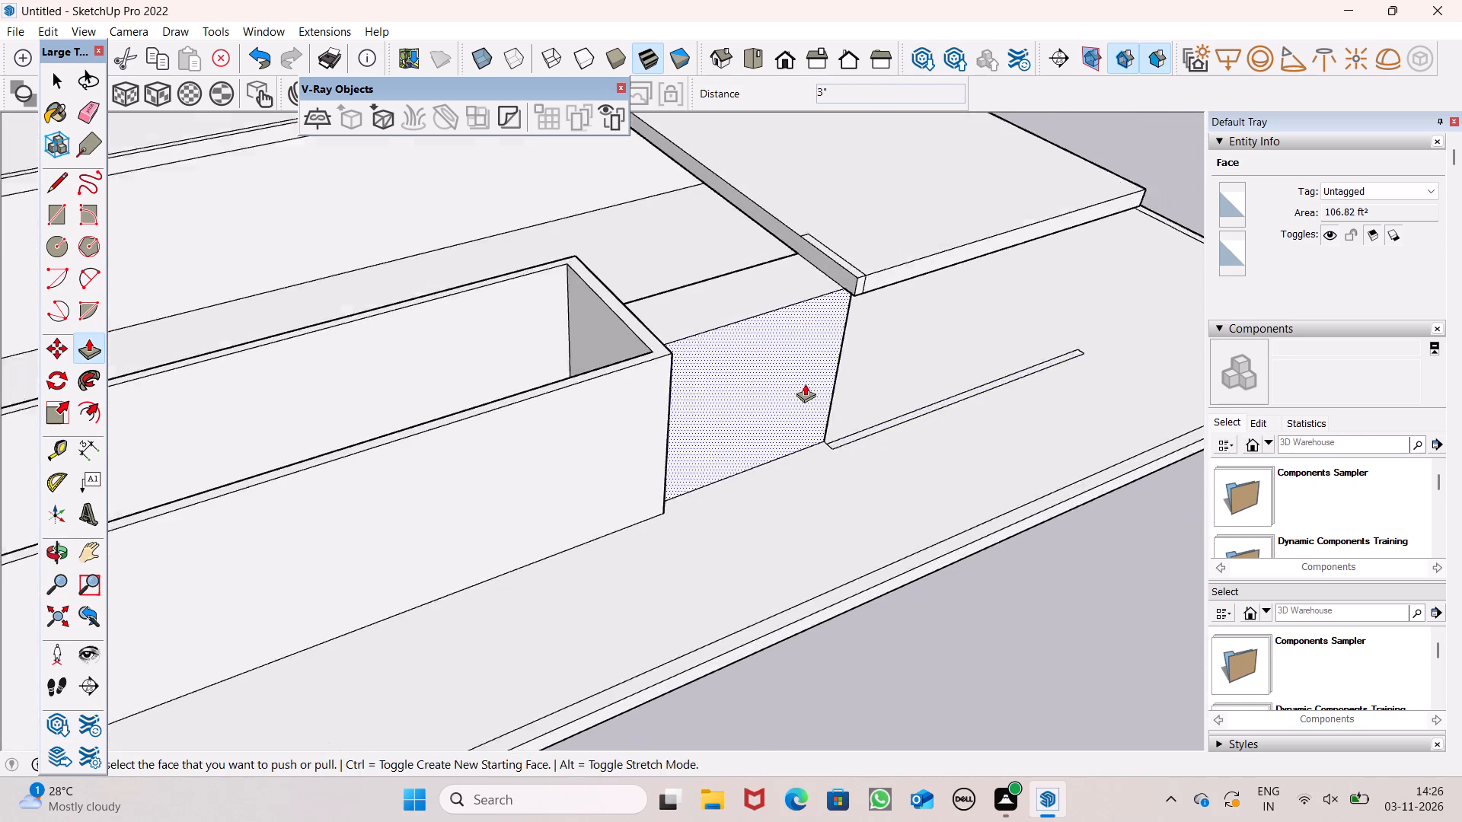
{"action": "scroll", "coordinate": [805, 384], "scroll_direction": "down", "scroll_amount": 2}
{"action": "middle_click_drag", "start_coordinate": [404, 384], "coordinate": [1004, 390]}
{"action": "middle_click_drag", "start_coordinate": [500, 365], "coordinate": [823, 426]}
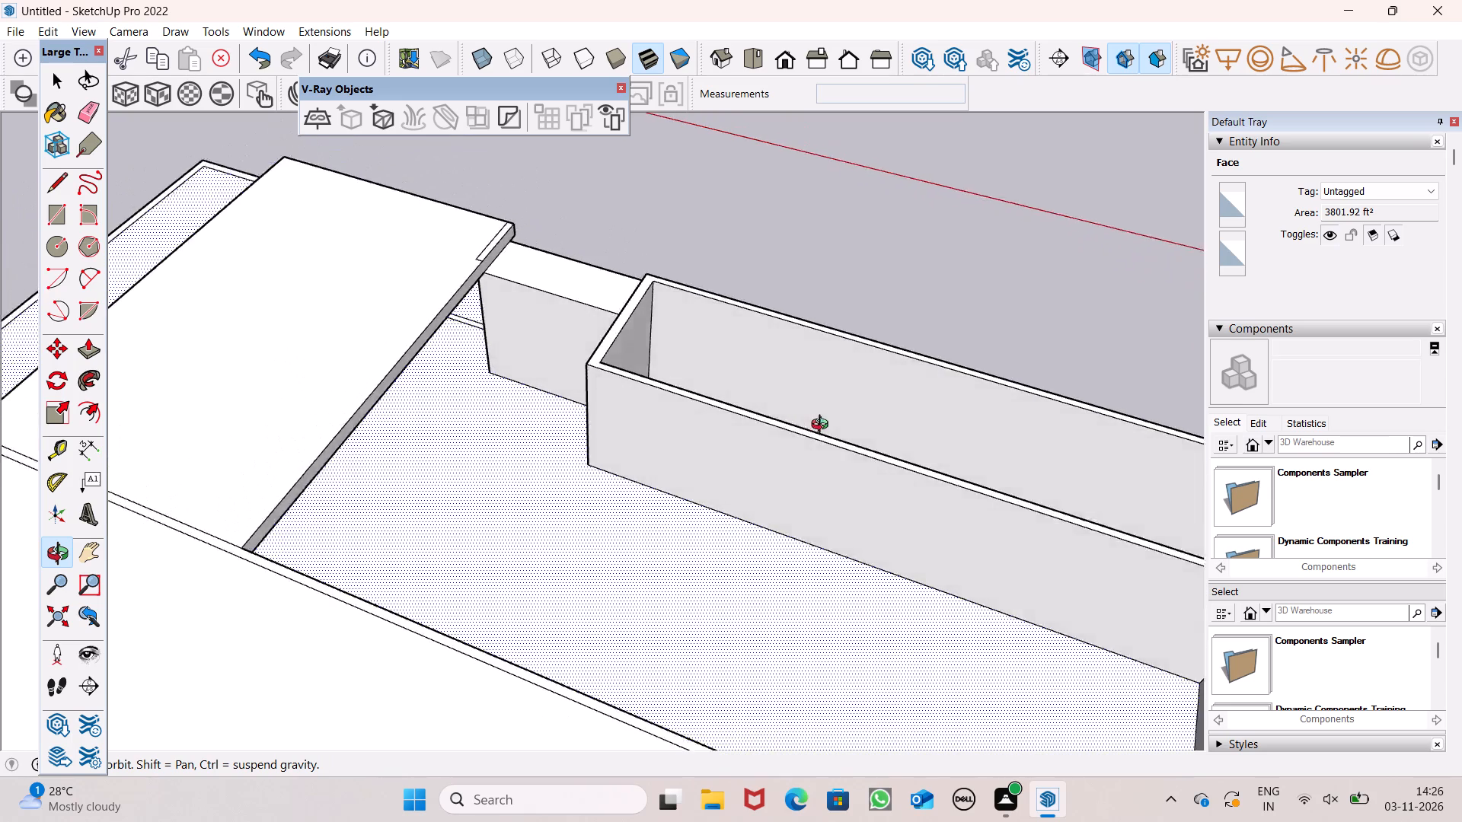
{"action": "middle_click_drag", "start_coordinate": [823, 426], "coordinate": [940, 362]}
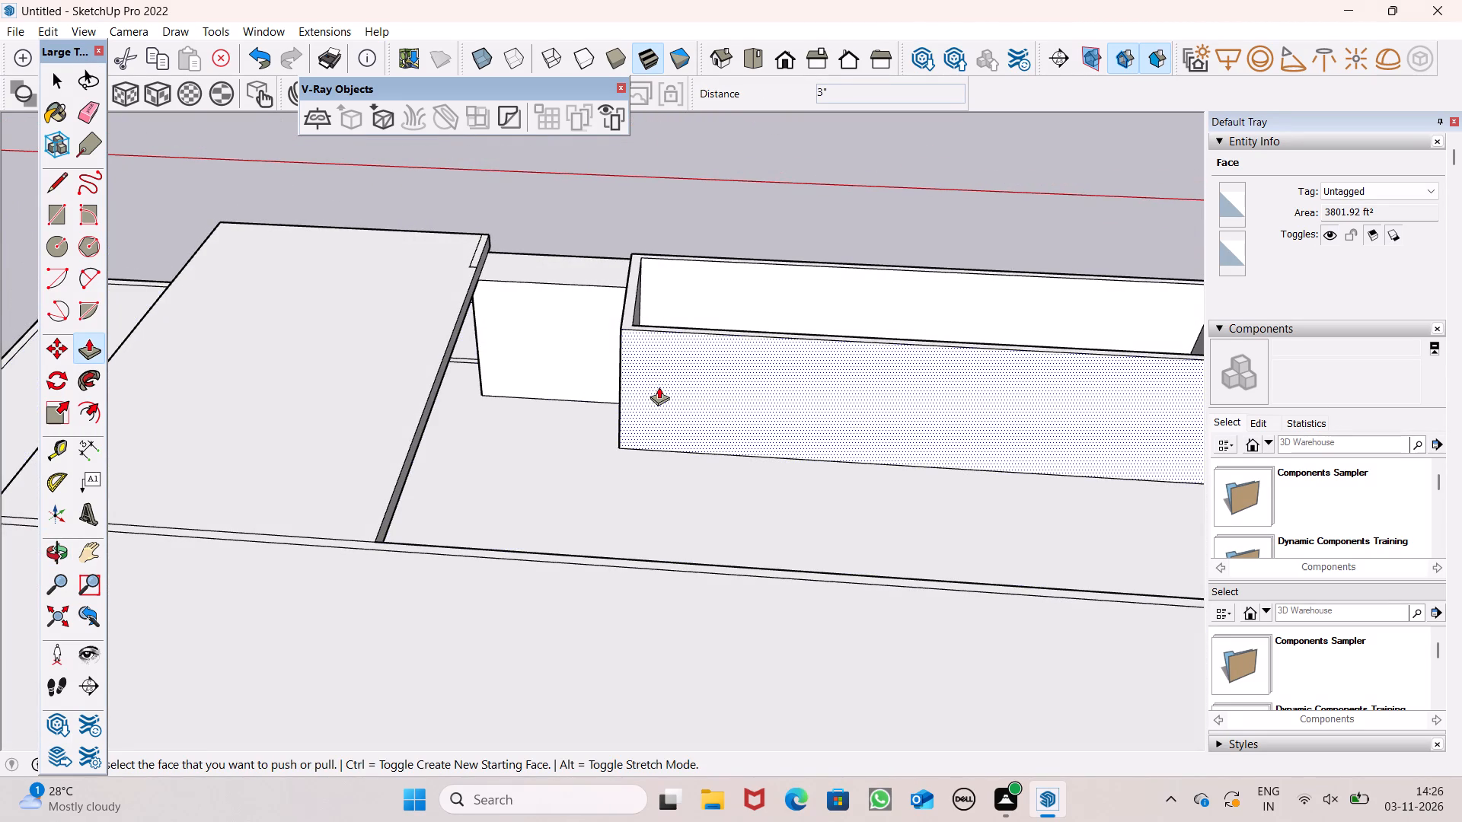
{"action": "scroll", "coordinate": [567, 358], "scroll_direction": "up", "scroll_amount": 4}
{"action": "scroll", "coordinate": [565, 355], "scroll_direction": "down", "scroll_amount": 3}
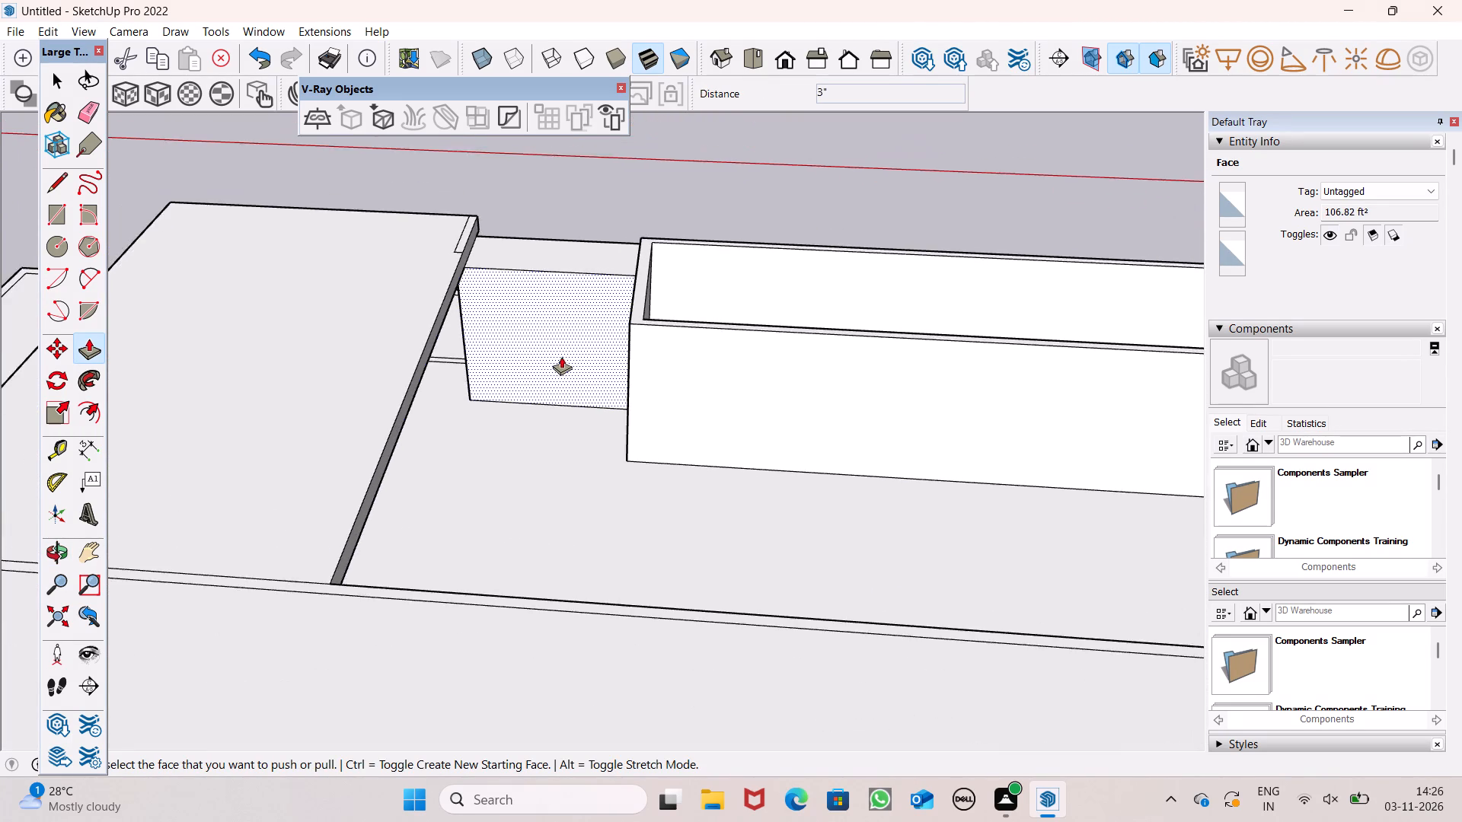
{"action": "middle_click_drag", "start_coordinate": [567, 381], "coordinate": [609, 381]}
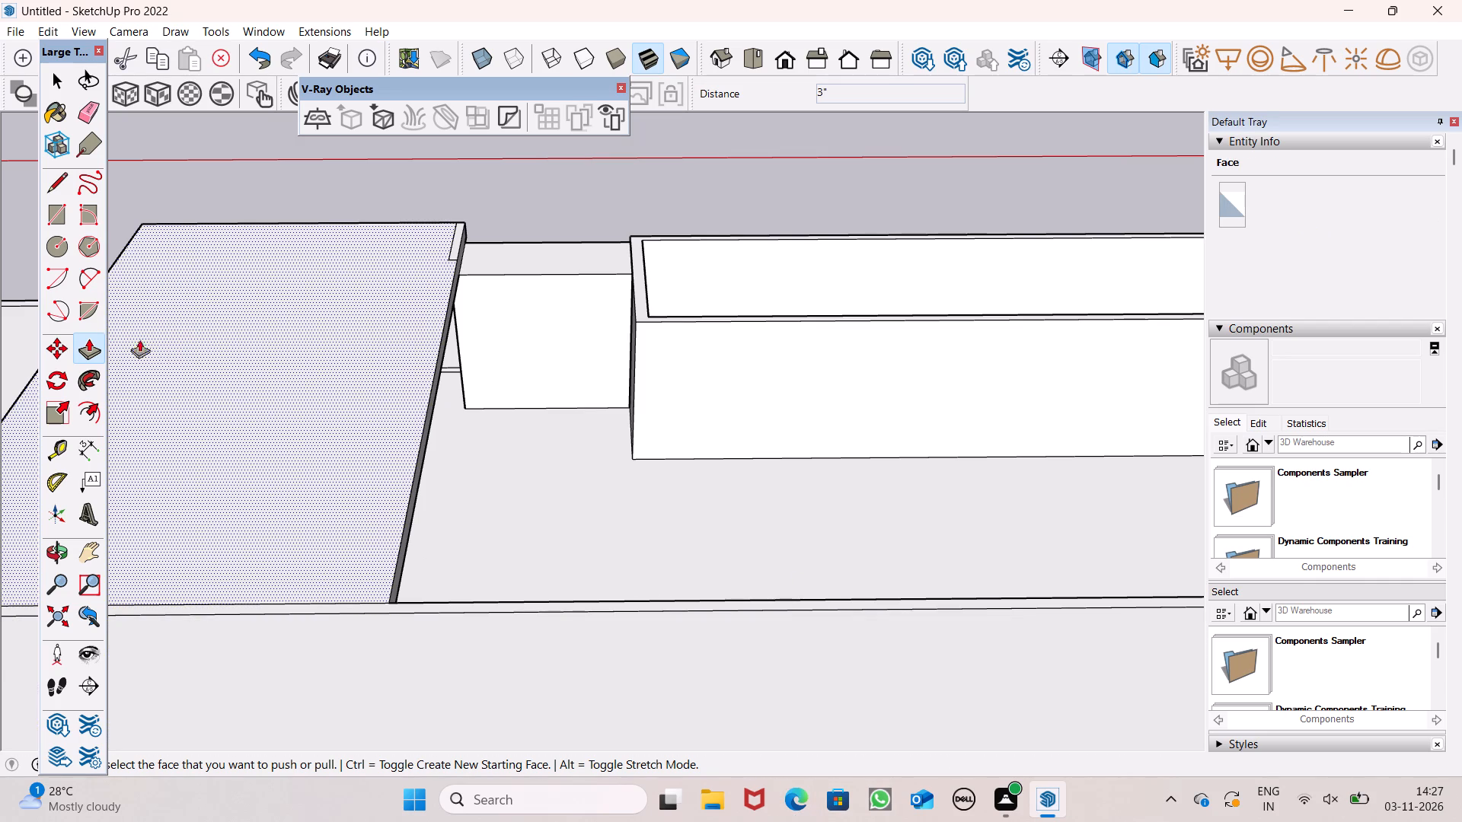
{"action": "scroll", "coordinate": [131, 339], "scroll_direction": "down", "scroll_amount": 2}
{"action": "scroll", "coordinate": [425, 327], "scroll_direction": "down", "scroll_amount": 4}
{"action": "middle_click_drag", "start_coordinate": [561, 453], "coordinate": [251, 261]}
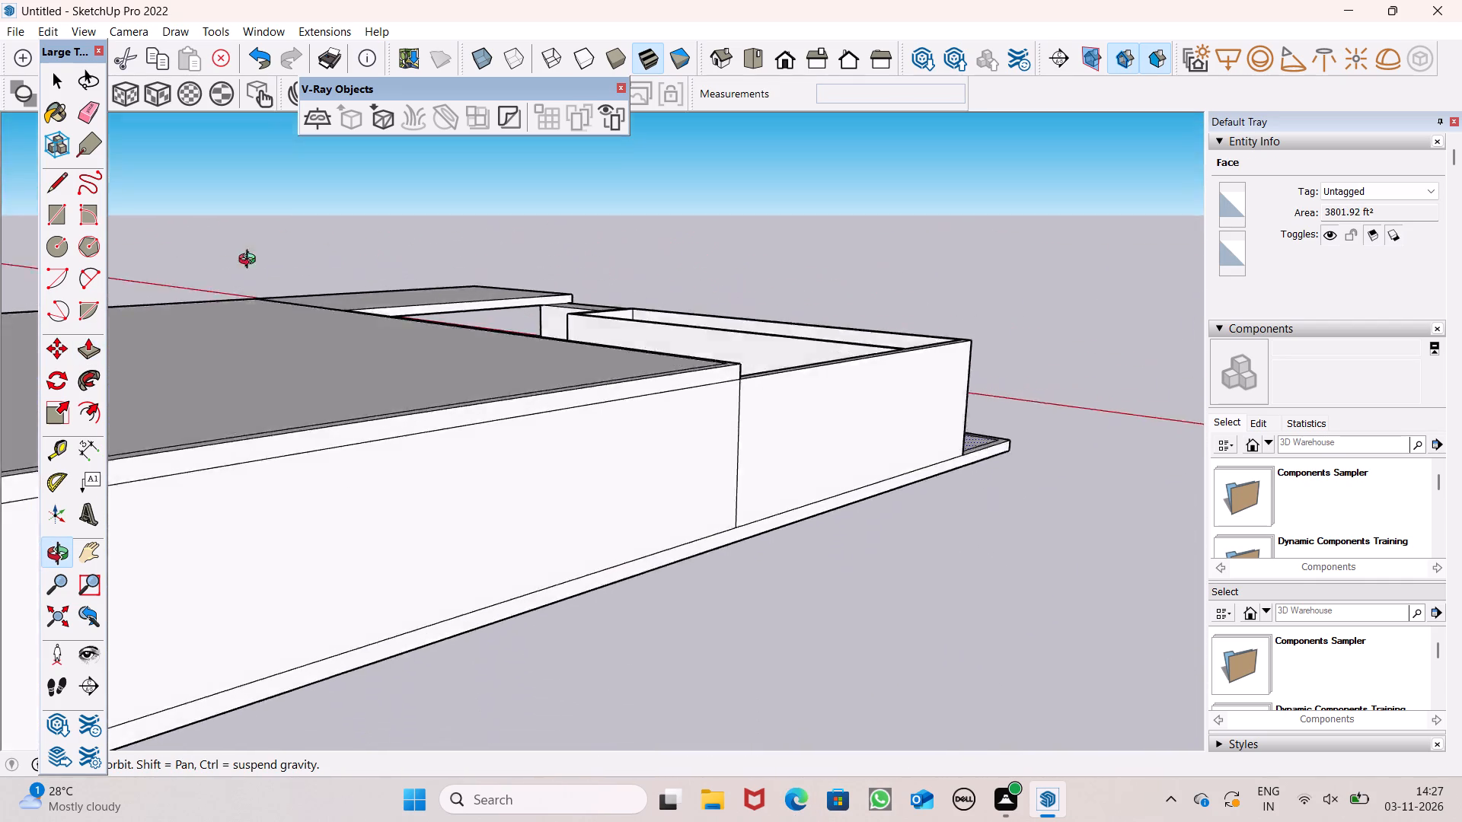
{"action": "middle_click_drag", "start_coordinate": [251, 261], "coordinate": [381, 667]}
{"action": "scroll", "coordinate": [379, 667], "scroll_direction": "up", "scroll_amount": 1}
{"action": "scroll", "coordinate": [417, 495], "scroll_direction": "down", "scroll_amount": 1}
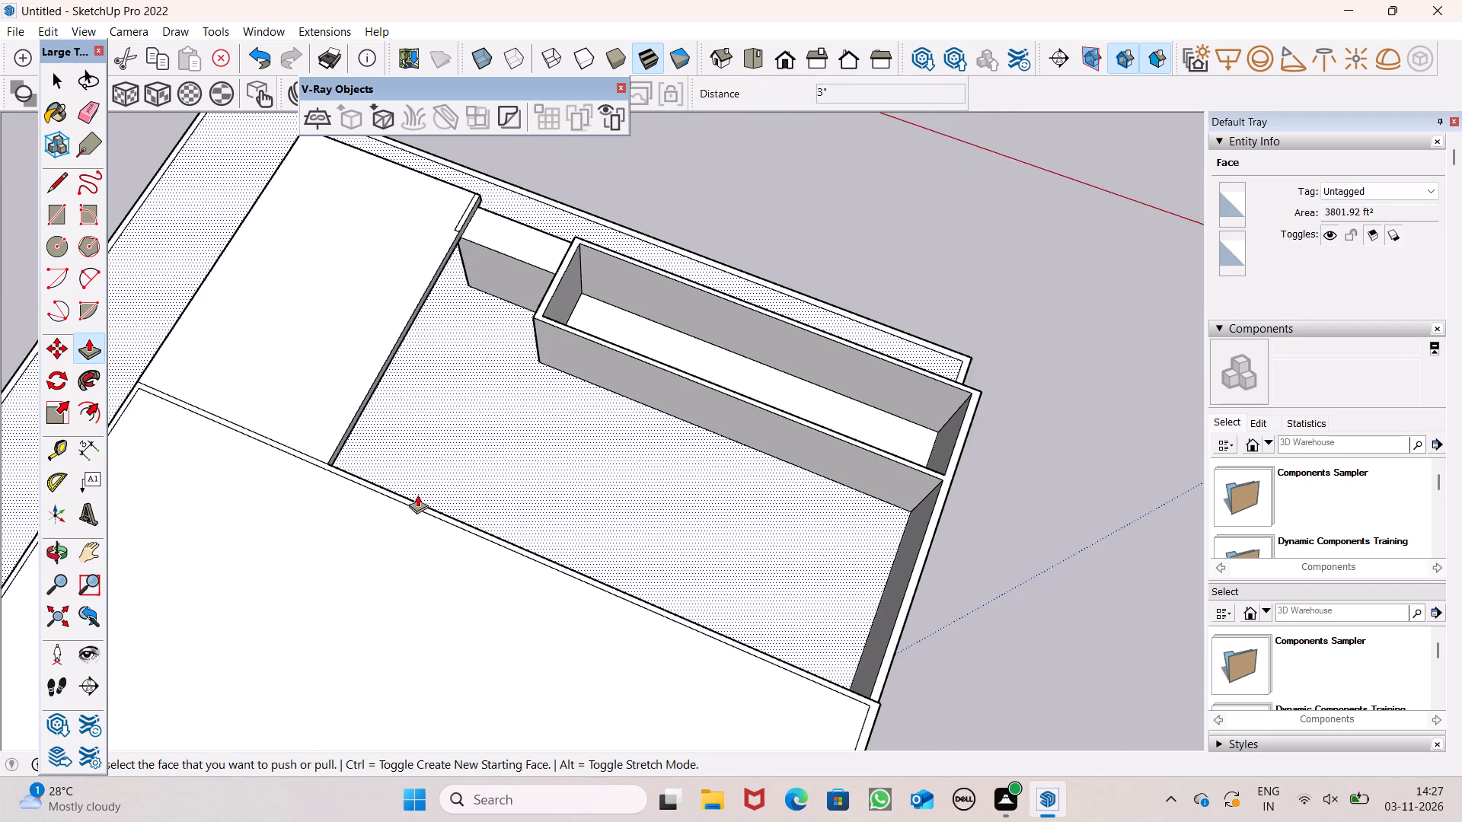
{"action": "middle_click_drag", "start_coordinate": [508, 451], "coordinate": [627, 451]}
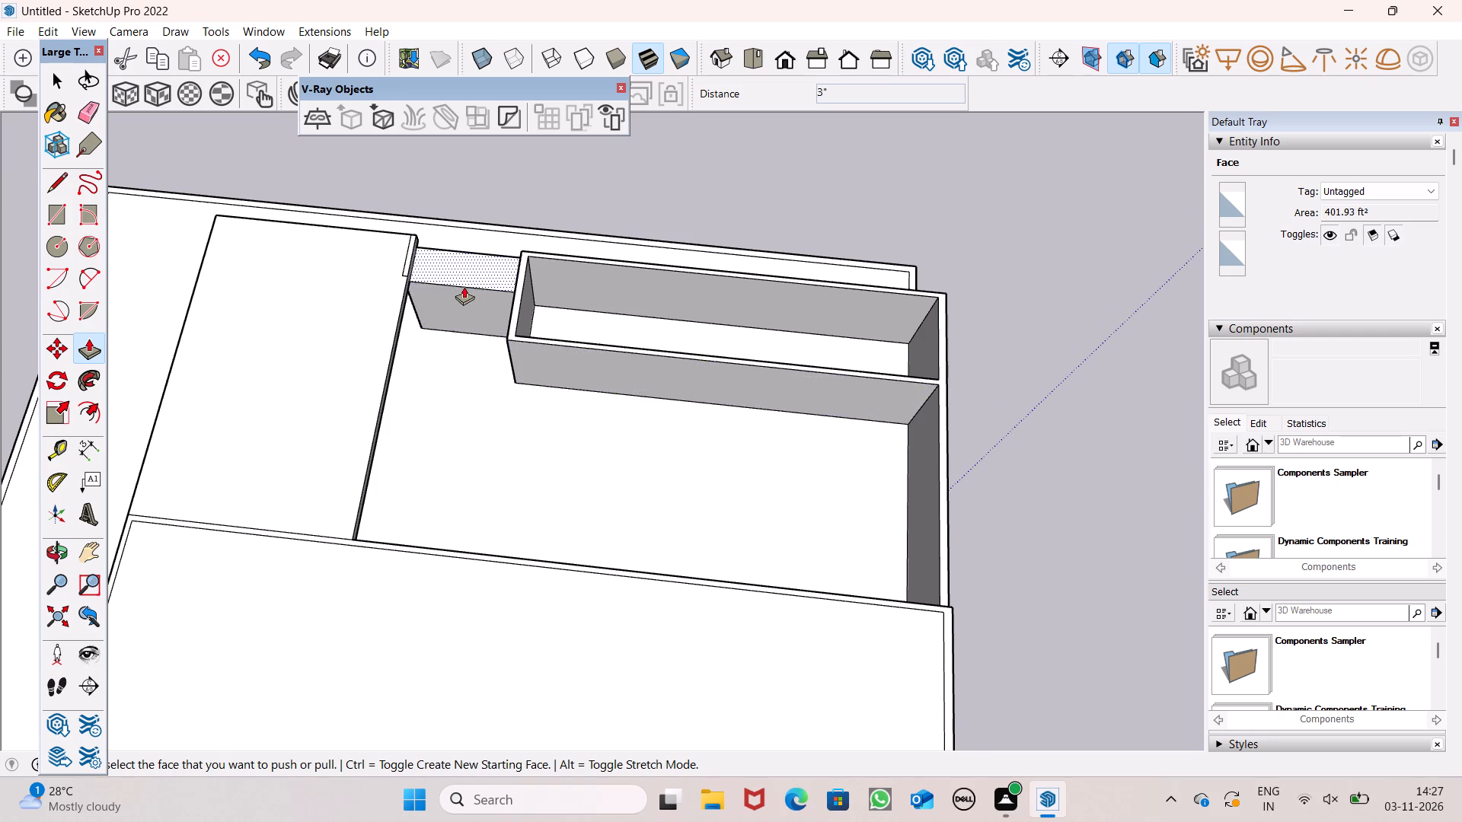
{"action": "scroll", "coordinate": [474, 285], "scroll_direction": "up", "scroll_amount": 8}
{"action": "scroll", "coordinate": [488, 262], "scroll_direction": "down", "scroll_amount": 9}
{"action": "middle_click_drag", "start_coordinate": [438, 304], "coordinate": [450, 175]}
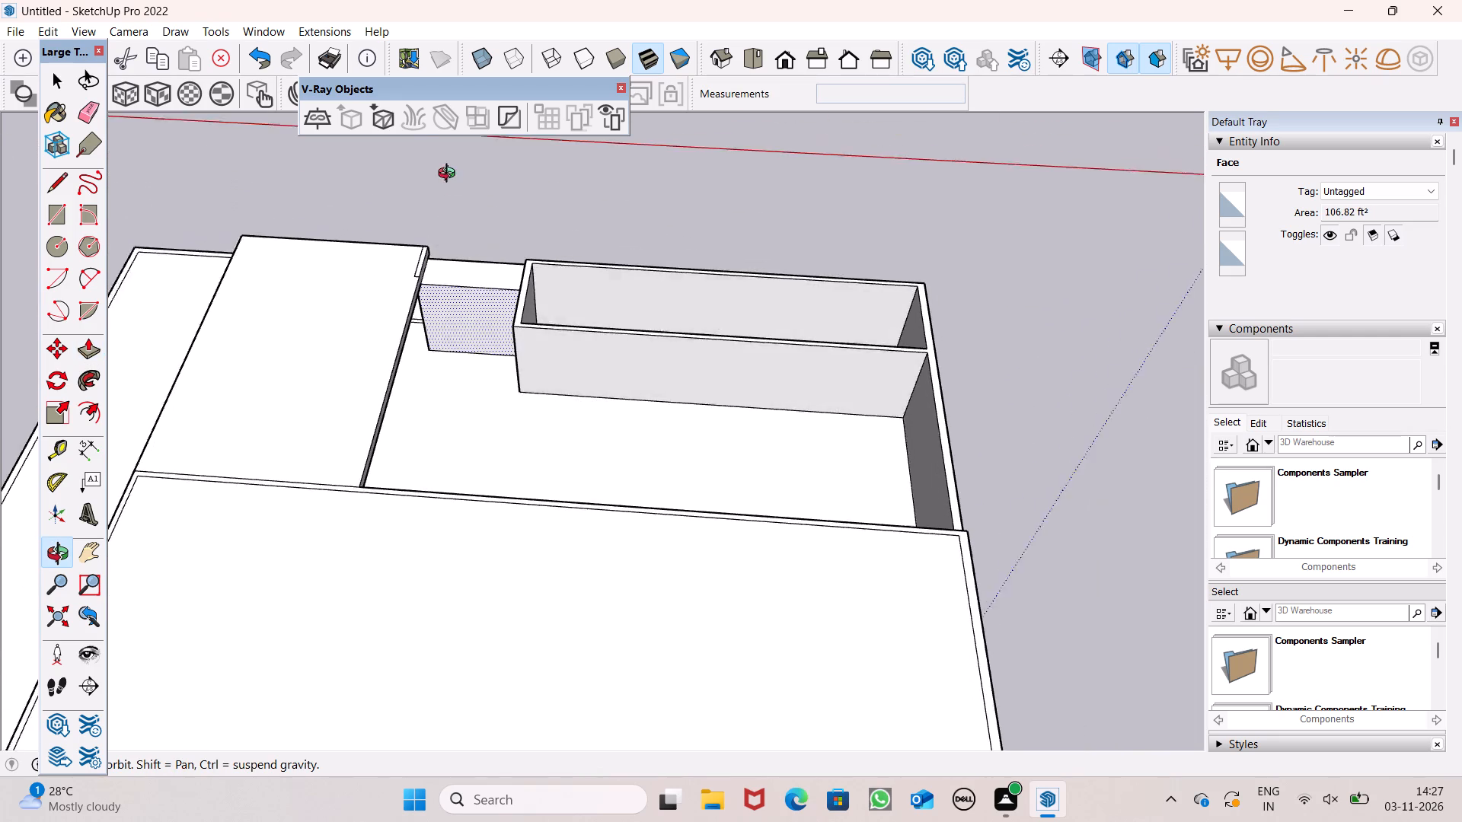
{"action": "middle_click_drag", "start_coordinate": [450, 175], "coordinate": [1035, 181]}
{"action": "scroll", "coordinate": [458, 371], "scroll_direction": "down", "scroll_amount": 7}
{"action": "middle_click_drag", "start_coordinate": [359, 471], "coordinate": [427, 347]}
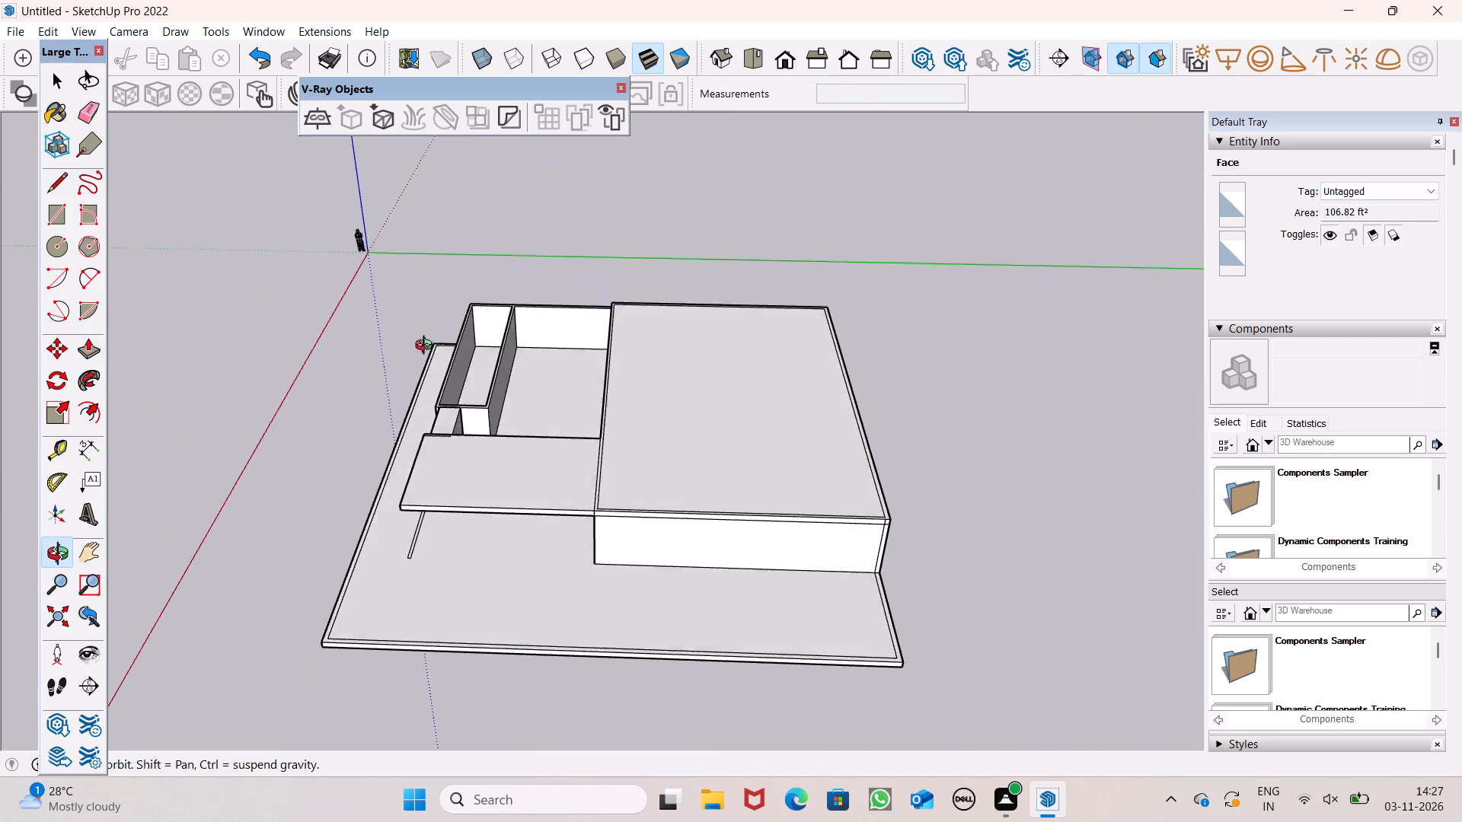
{"action": "middle_click_drag", "start_coordinate": [427, 347], "coordinate": [387, 146]}
{"action": "scroll", "coordinate": [410, 277], "scroll_direction": "up", "scroll_amount": 7}
{"action": "scroll", "coordinate": [455, 327], "scroll_direction": "down", "scroll_amount": 6}
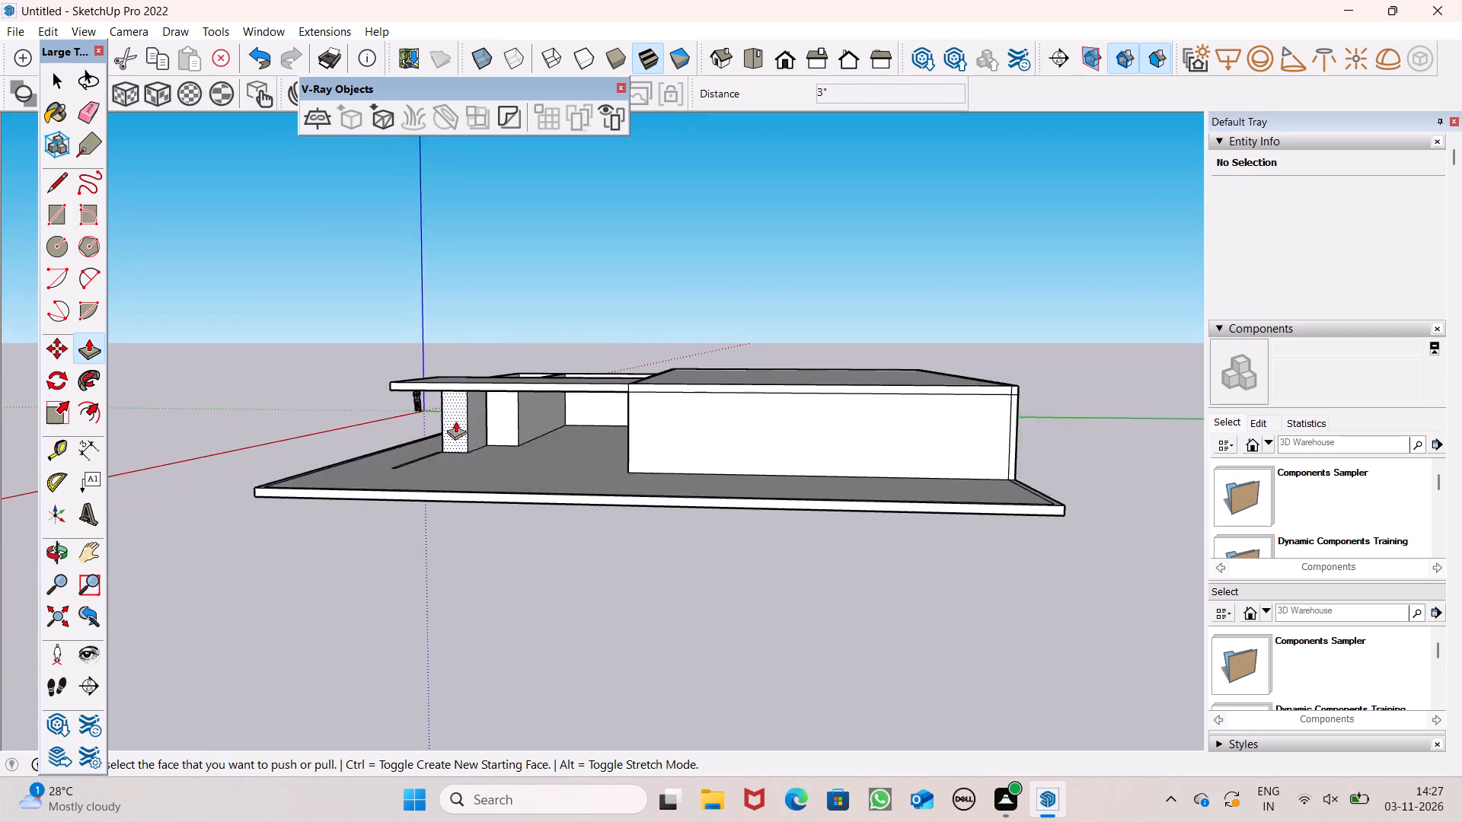
{"action": "scroll", "coordinate": [427, 624], "scroll_direction": "up", "scroll_amount": 3}
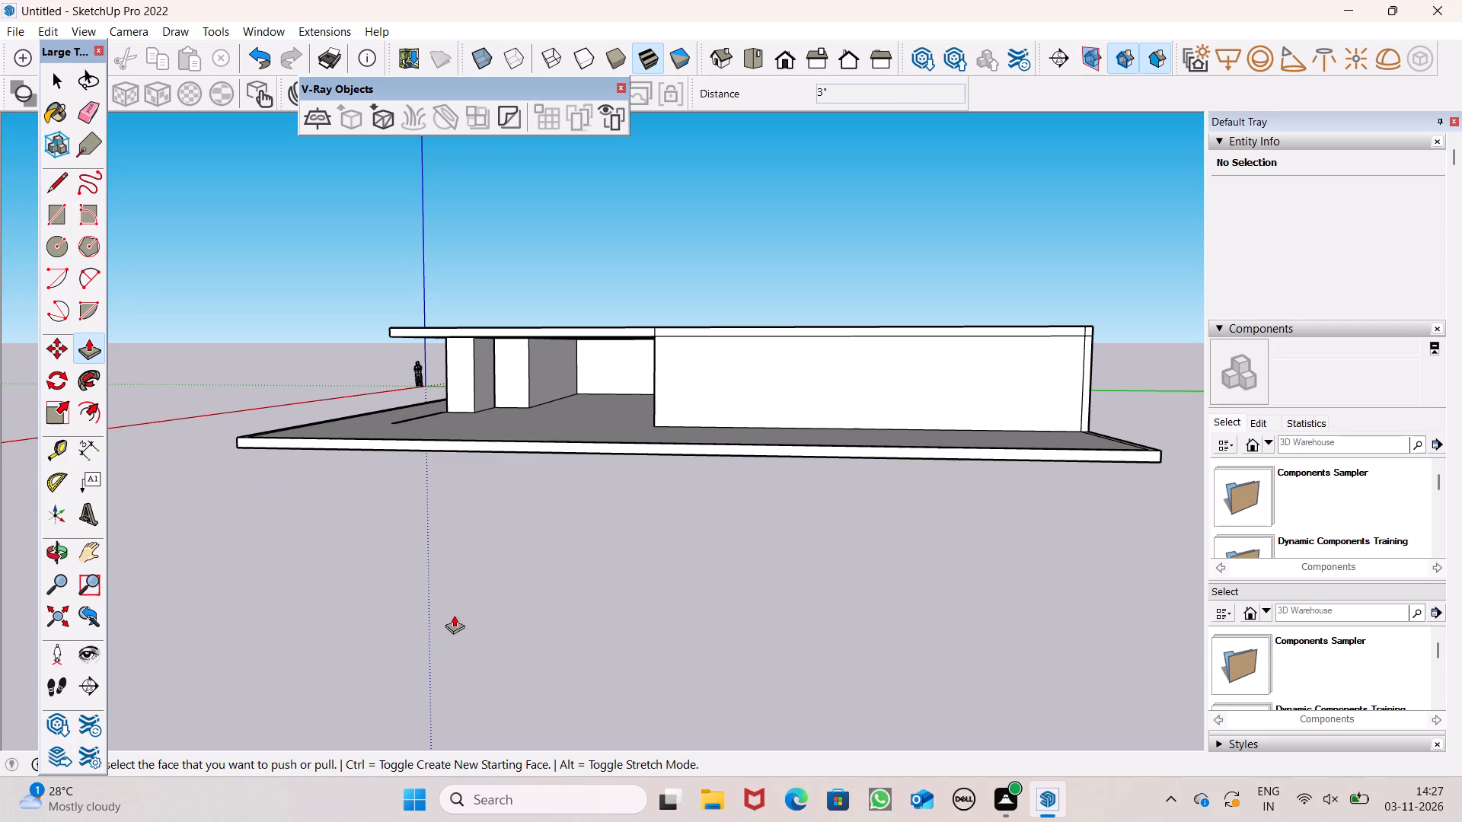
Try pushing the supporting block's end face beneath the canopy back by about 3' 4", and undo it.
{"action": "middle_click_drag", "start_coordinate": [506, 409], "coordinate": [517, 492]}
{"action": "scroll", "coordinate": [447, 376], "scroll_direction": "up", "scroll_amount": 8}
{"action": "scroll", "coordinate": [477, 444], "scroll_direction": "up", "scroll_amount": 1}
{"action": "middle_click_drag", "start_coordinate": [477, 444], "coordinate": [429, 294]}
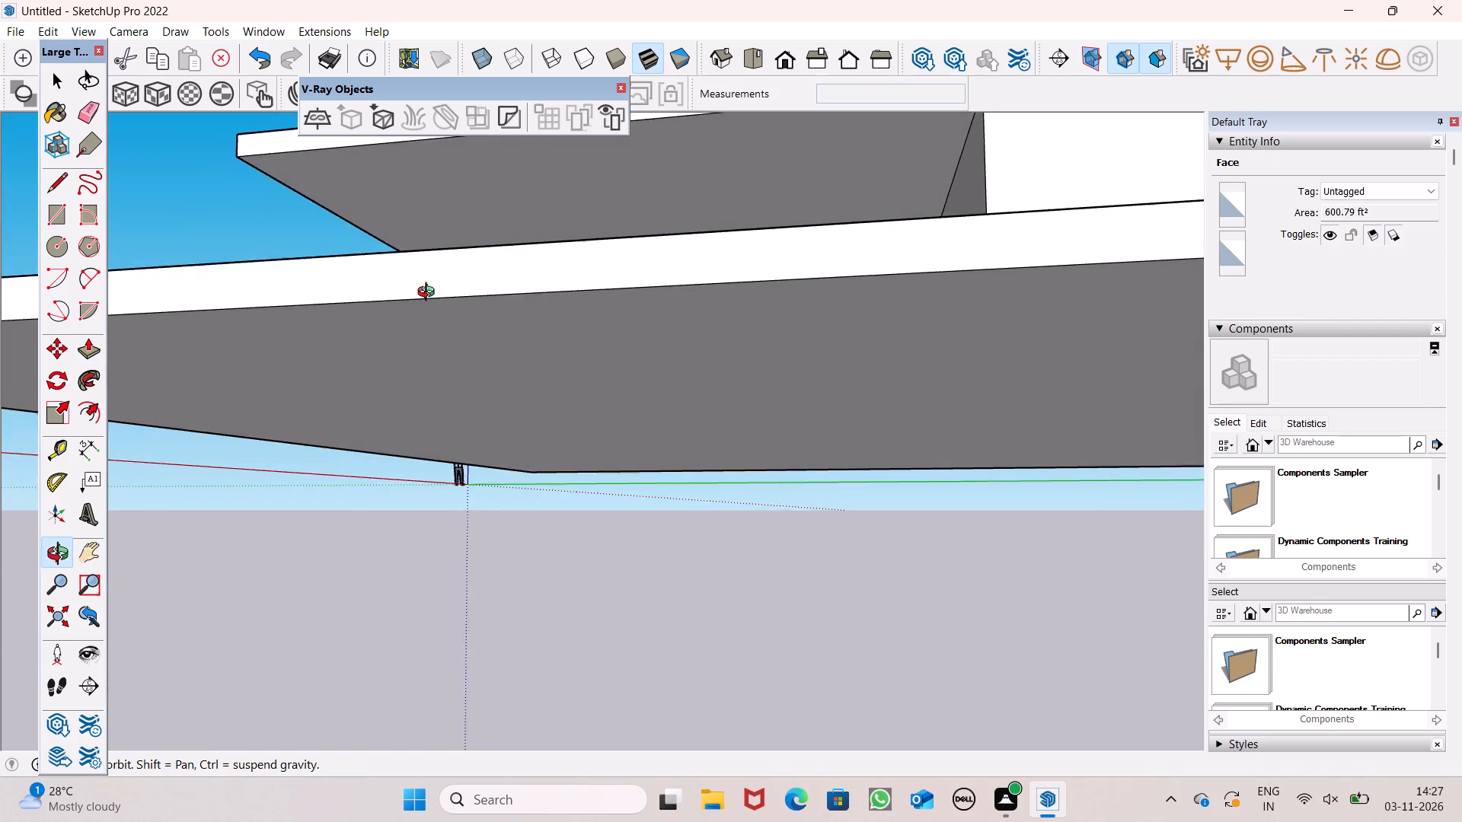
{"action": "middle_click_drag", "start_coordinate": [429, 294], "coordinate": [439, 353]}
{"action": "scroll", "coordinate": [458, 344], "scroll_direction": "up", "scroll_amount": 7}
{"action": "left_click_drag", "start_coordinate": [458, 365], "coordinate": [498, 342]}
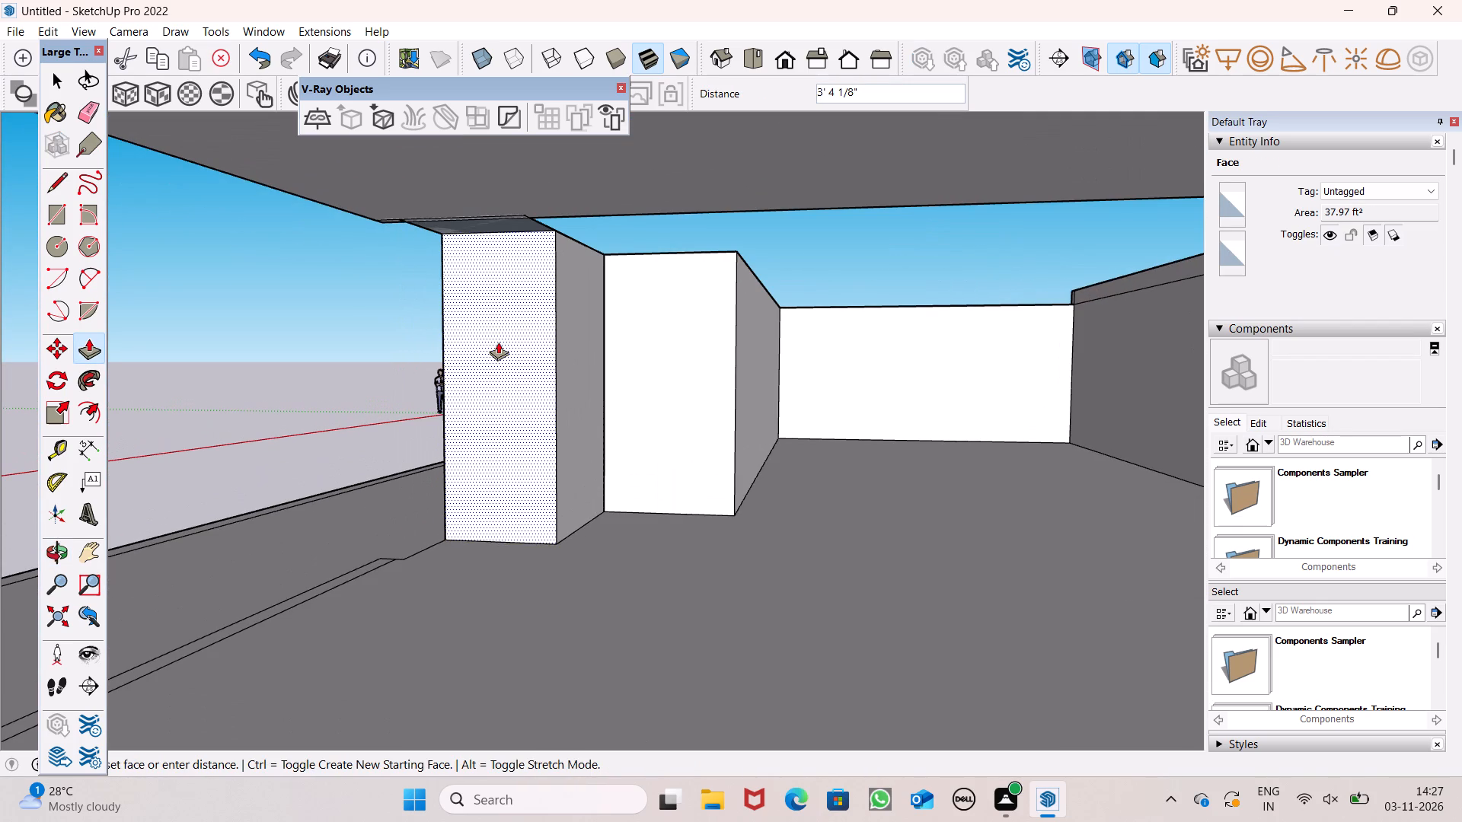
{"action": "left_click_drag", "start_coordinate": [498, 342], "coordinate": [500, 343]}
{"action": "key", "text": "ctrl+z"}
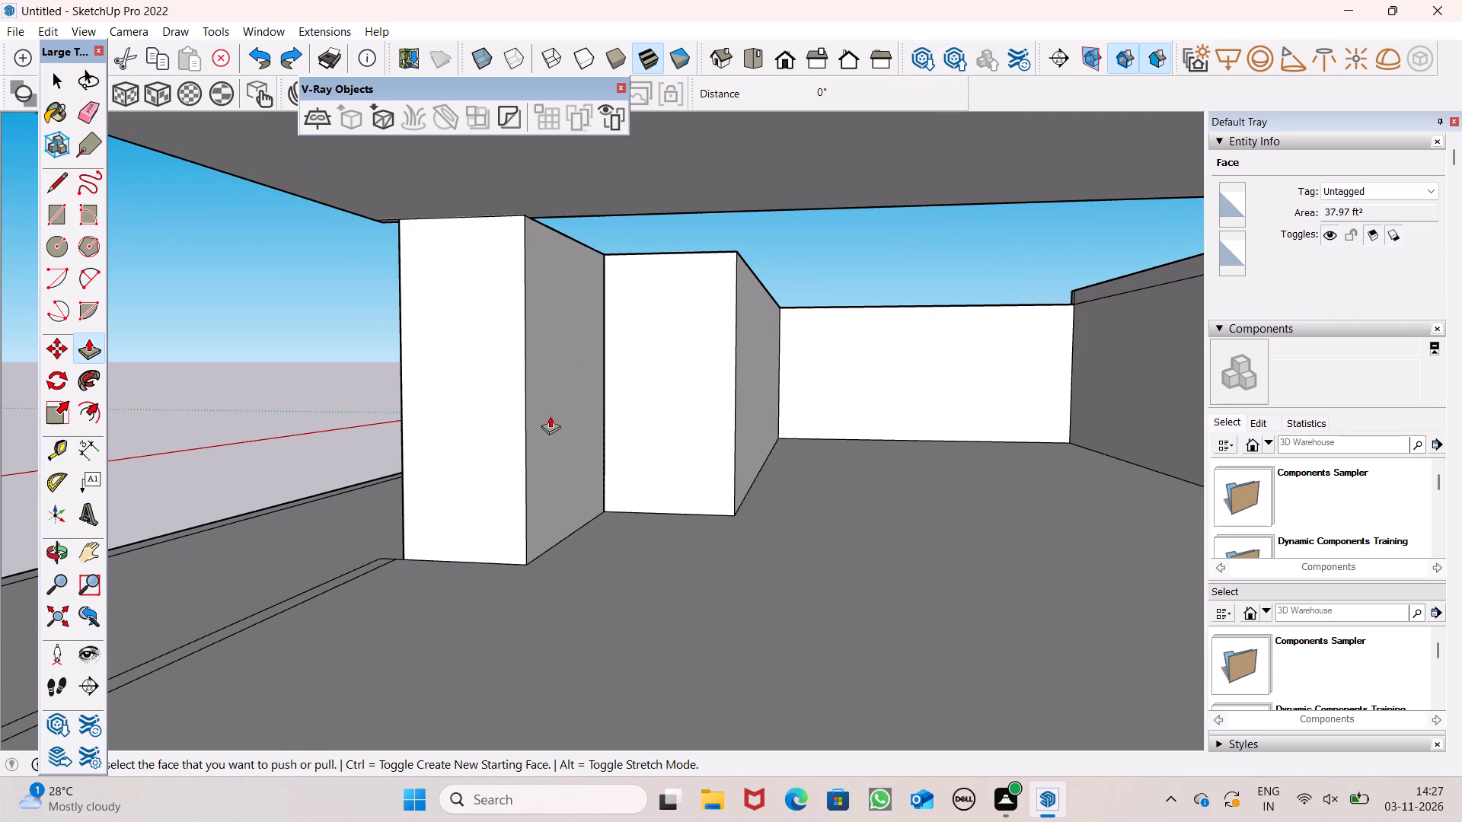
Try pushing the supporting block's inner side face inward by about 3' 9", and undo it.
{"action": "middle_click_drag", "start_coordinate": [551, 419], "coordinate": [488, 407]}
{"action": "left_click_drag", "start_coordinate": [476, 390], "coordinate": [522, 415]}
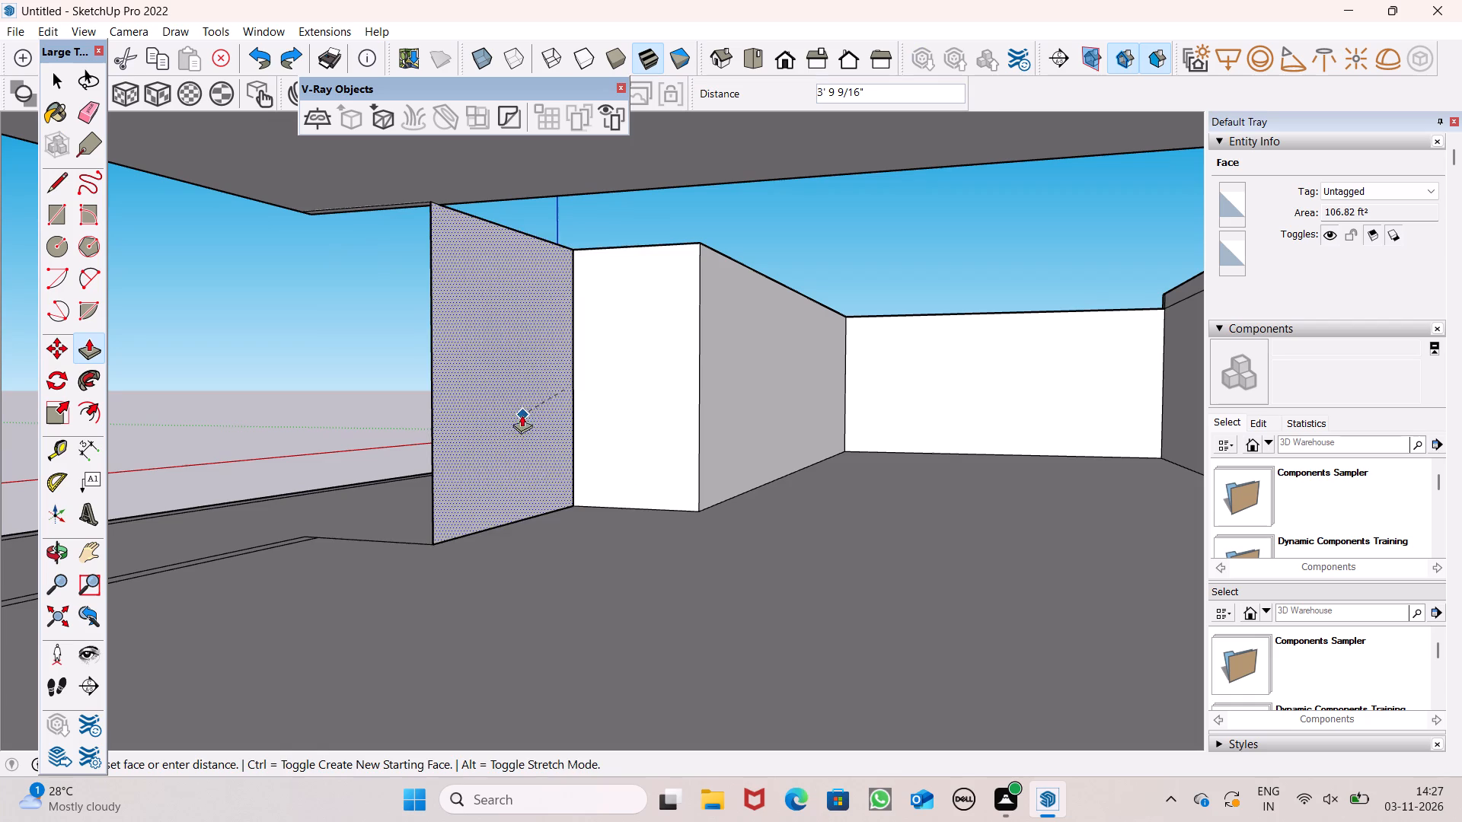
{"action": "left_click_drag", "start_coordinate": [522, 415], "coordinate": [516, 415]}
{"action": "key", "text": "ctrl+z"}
Pull the supporting block's inner side face out 5' 7/8", in line with the narrow room's inner wall.
{"action": "left_click_drag", "start_coordinate": [496, 410], "coordinate": [544, 442]}
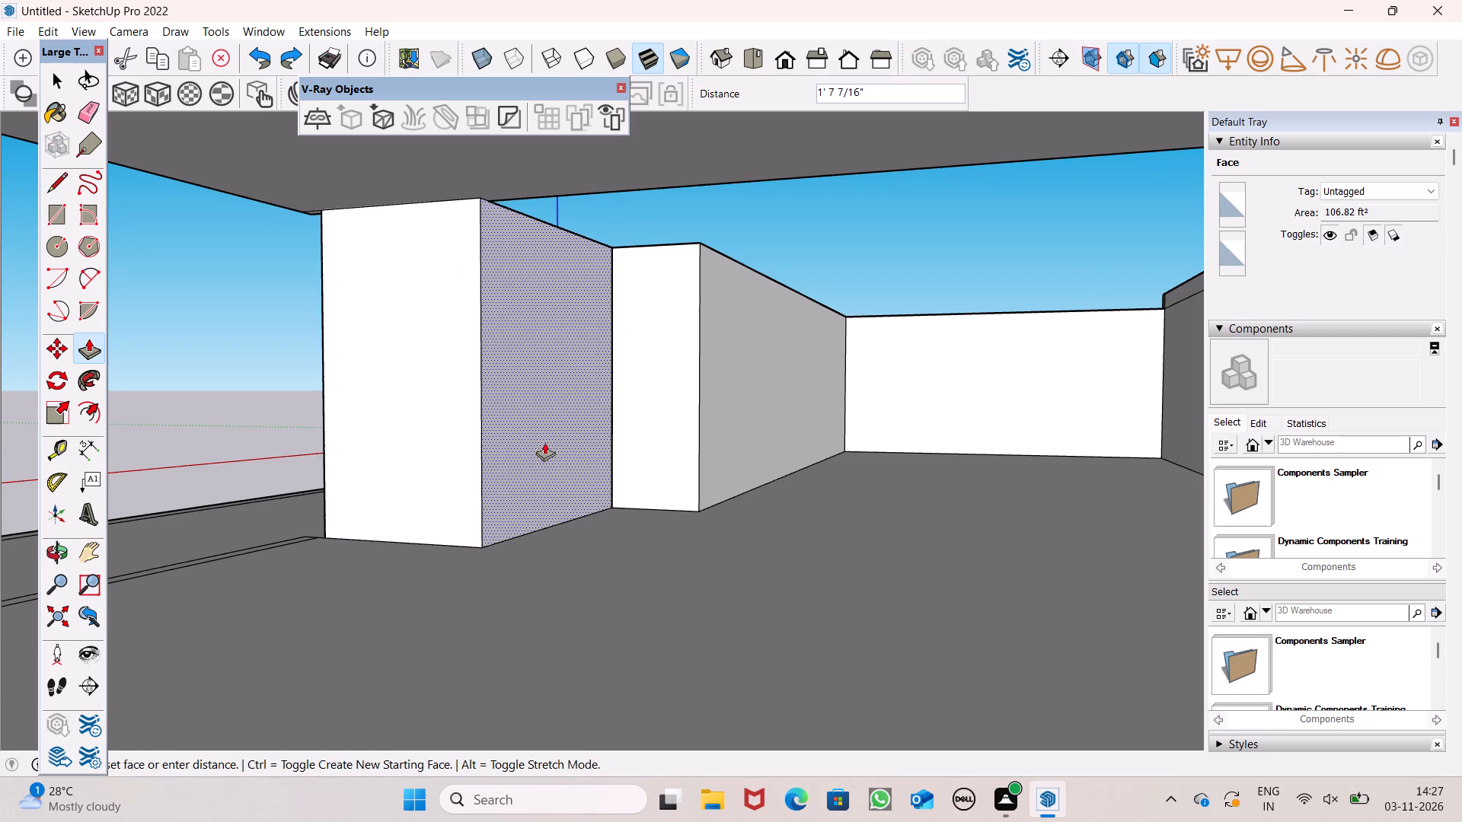
{"action": "left_click_drag", "start_coordinate": [544, 442], "coordinate": [585, 454]}
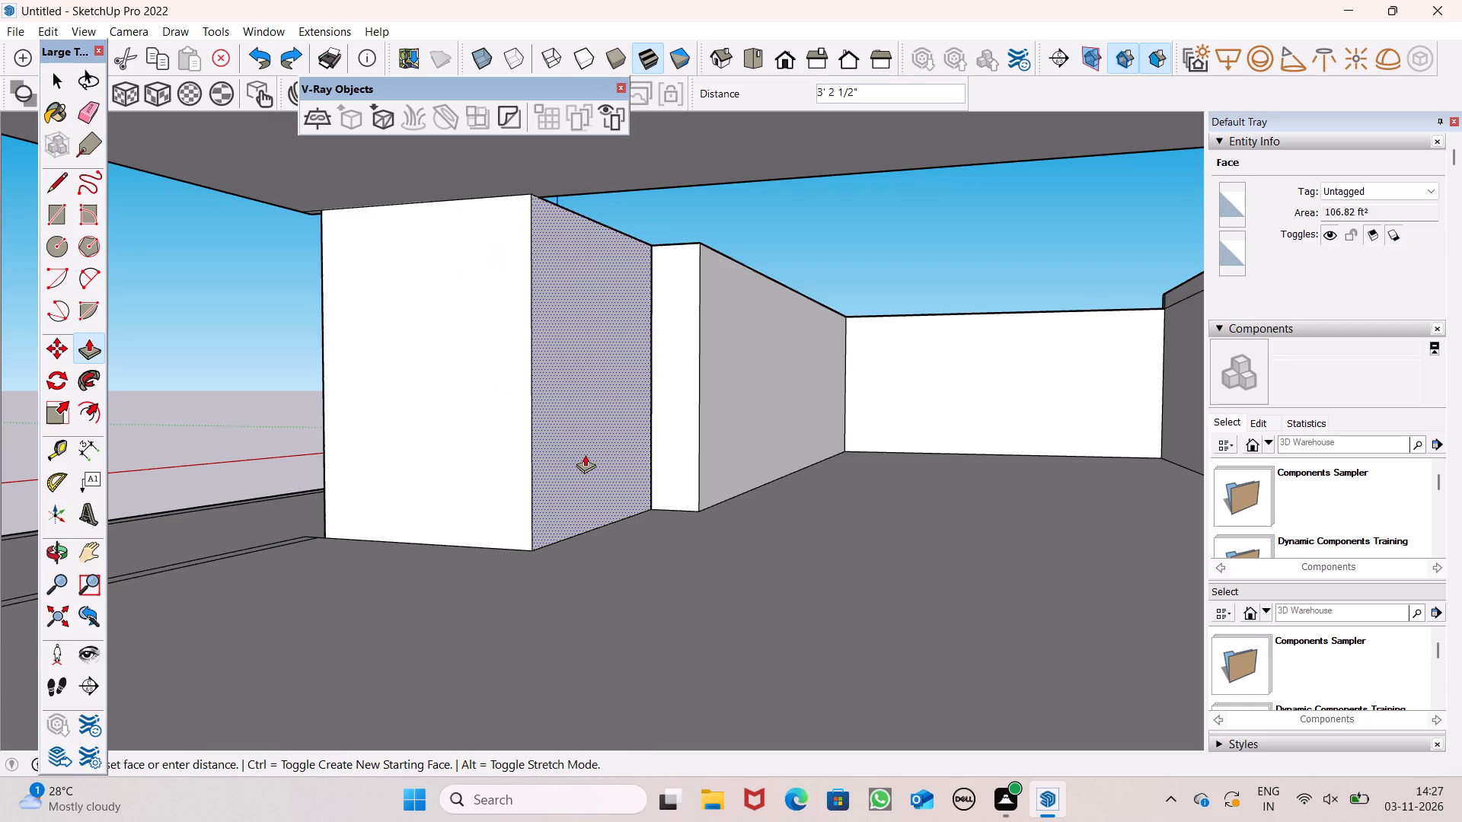
{"action": "left_click_drag", "start_coordinate": [585, 454], "coordinate": [640, 454]}
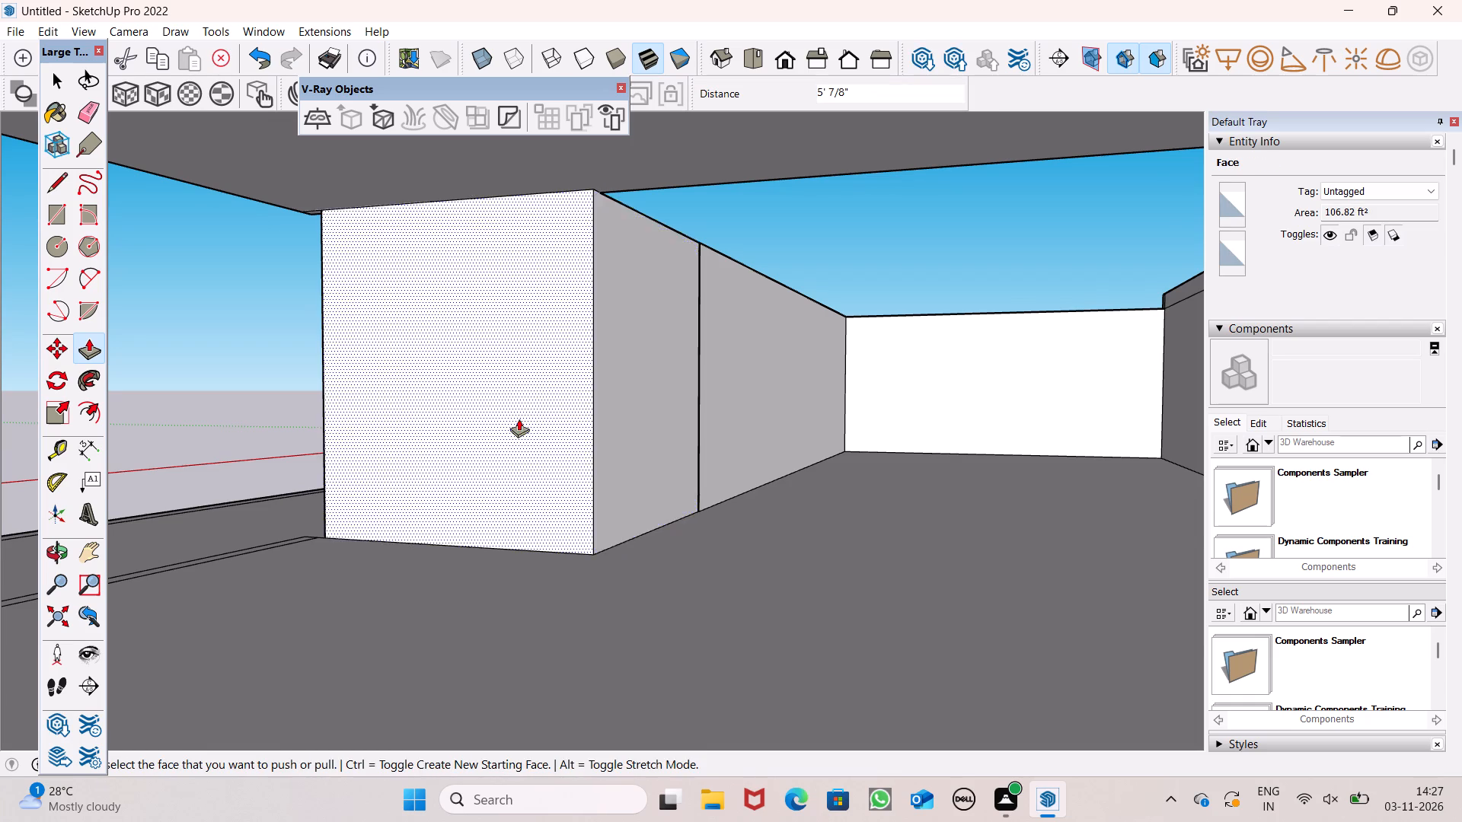
Pull the canopy's long edge face 10' 2 7/16" over the supporting block to the narrow room's end wall.
{"action": "scroll", "coordinate": [519, 419], "scroll_direction": "down", "scroll_amount": 6}
{"action": "middle_click_drag", "start_coordinate": [433, 439], "coordinate": [1144, 578]}
{"action": "middle_click_drag", "start_coordinate": [493, 381], "coordinate": [909, 479]}
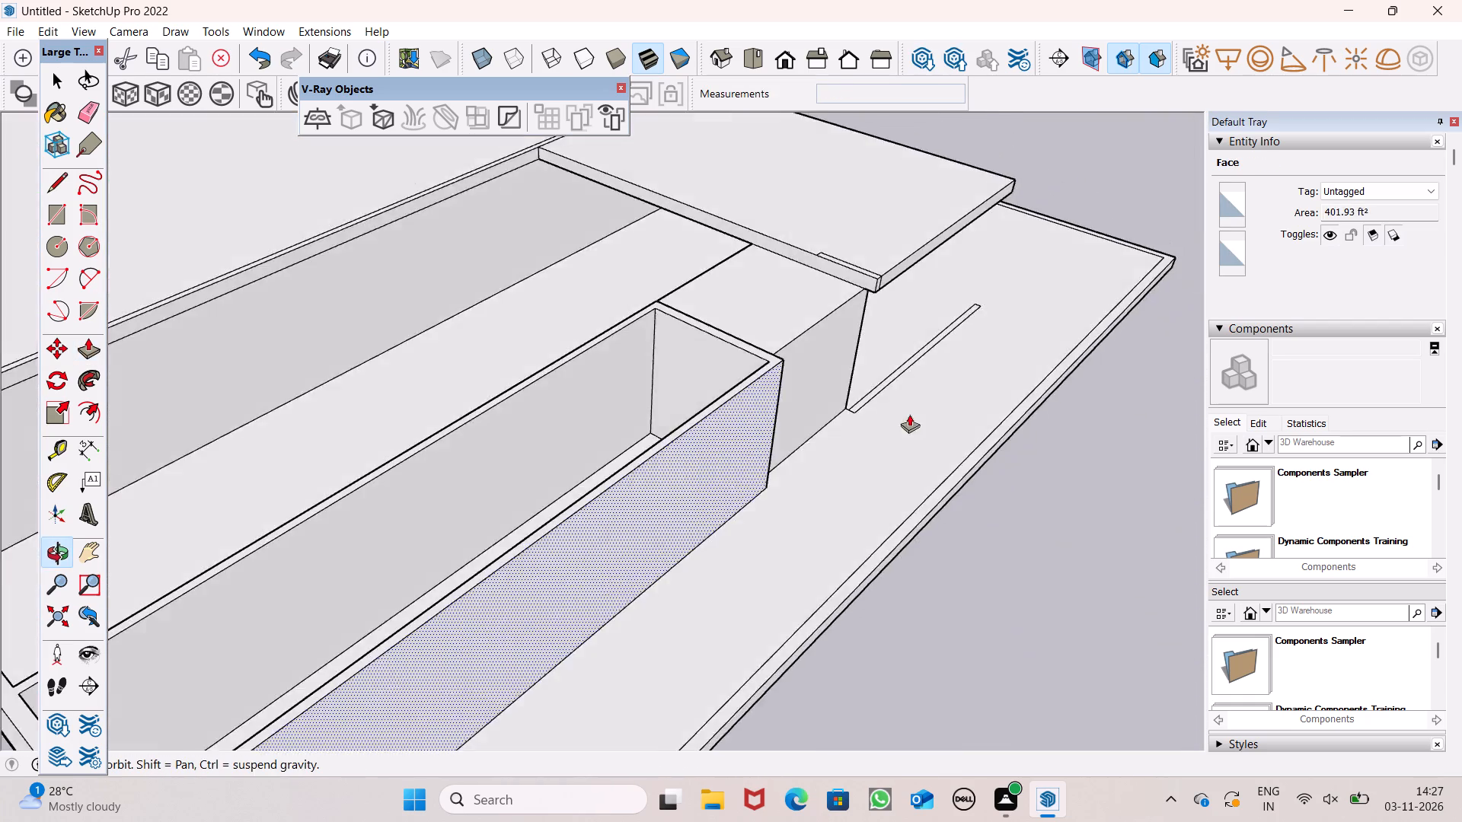
{"action": "scroll", "coordinate": [808, 309], "scroll_direction": "up", "scroll_amount": 8}
{"action": "left_click_drag", "start_coordinate": [860, 255], "coordinate": [721, 469]}
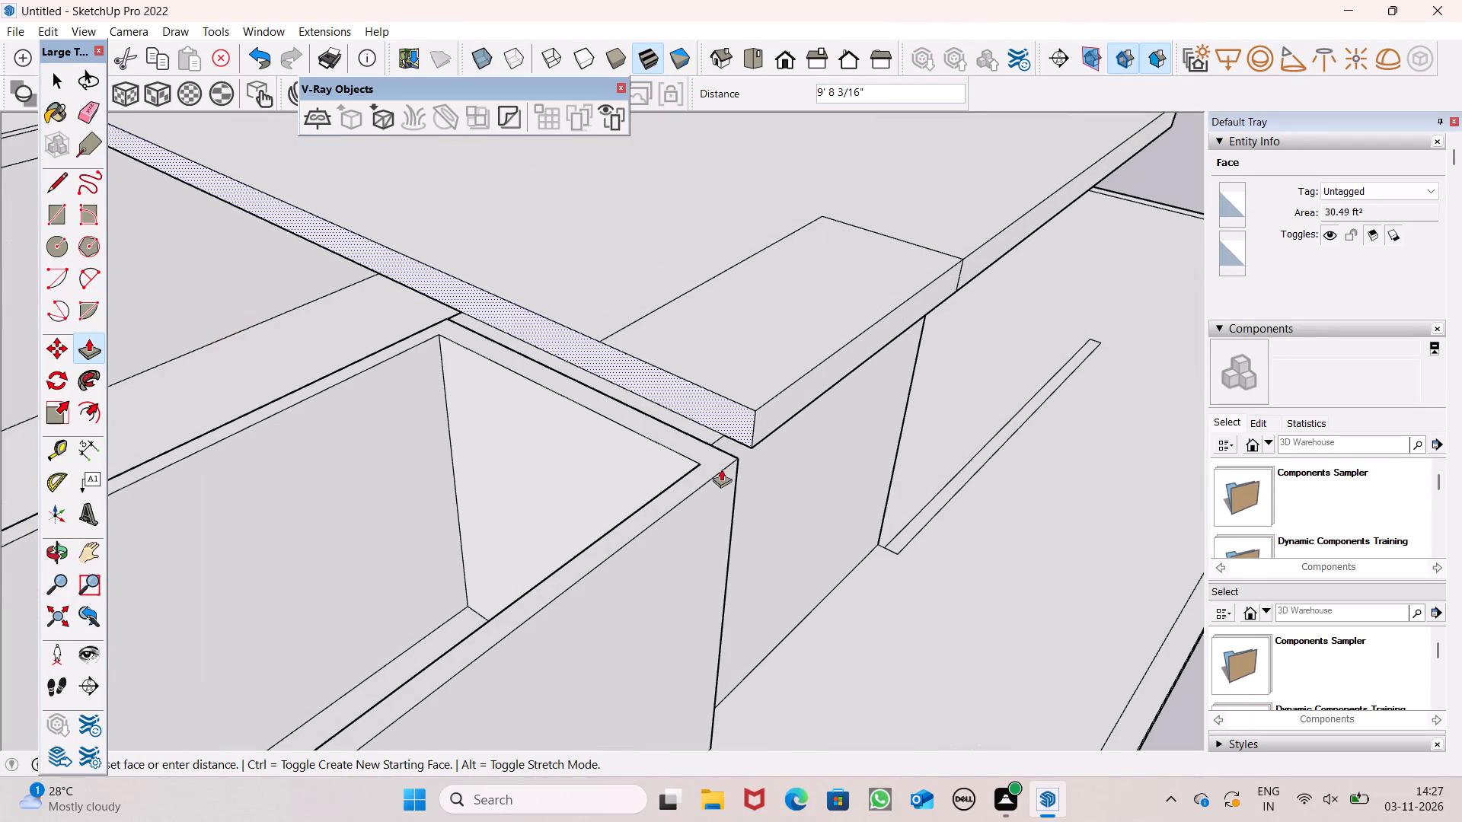
{"action": "left_click_drag", "start_coordinate": [721, 469], "coordinate": [736, 454]}
Examine the extended canopy, the supporting block beneath it and their junction with the narrow room from outside the building.
{"action": "scroll", "coordinate": [673, 363], "scroll_direction": "down", "scroll_amount": 5}
{"action": "middle_click_drag", "start_coordinate": [785, 390], "coordinate": [24, 185]}
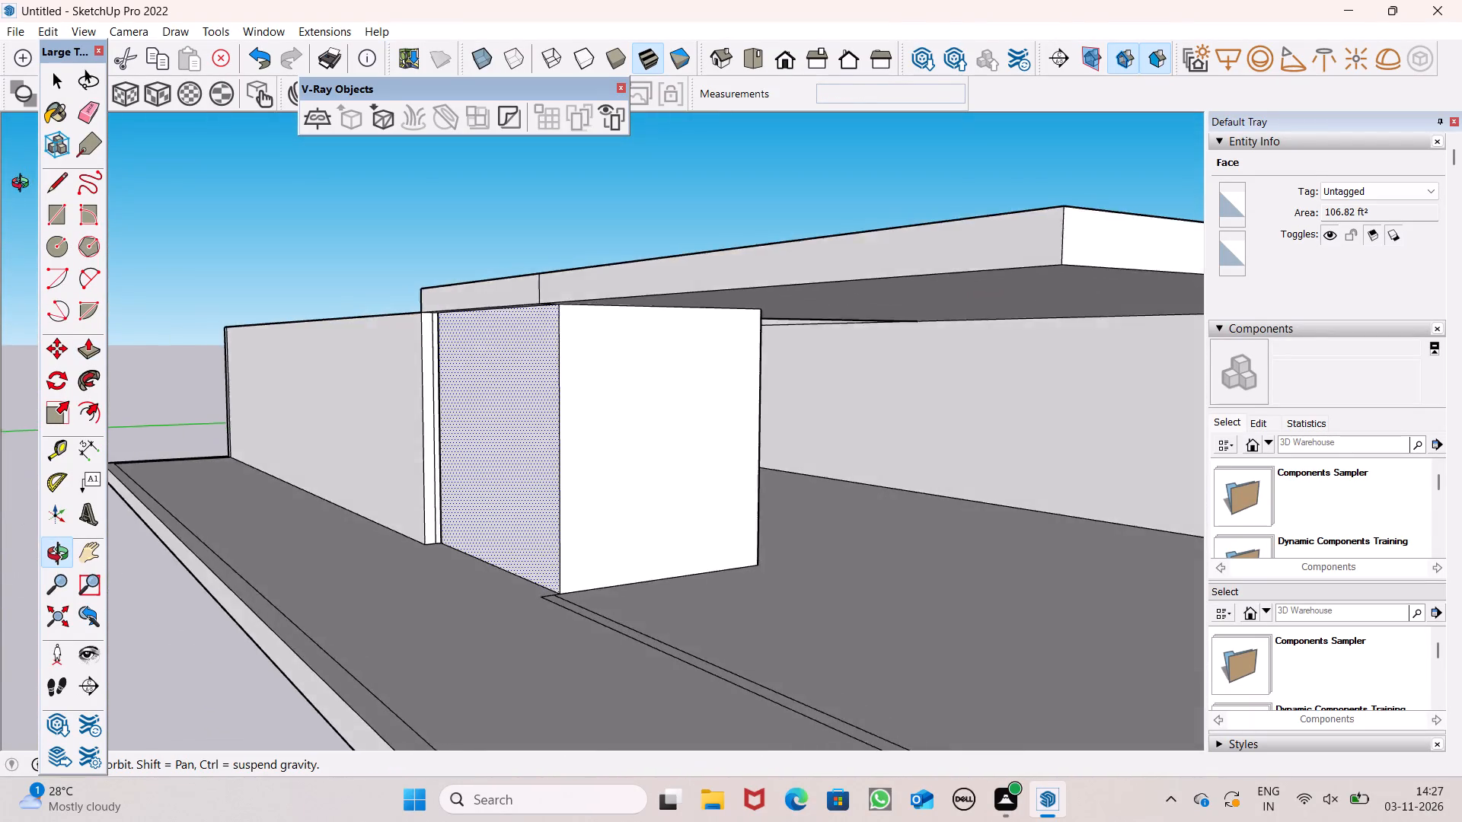
{"action": "middle_click_drag", "start_coordinate": [24, 185], "coordinate": [64, 202]}
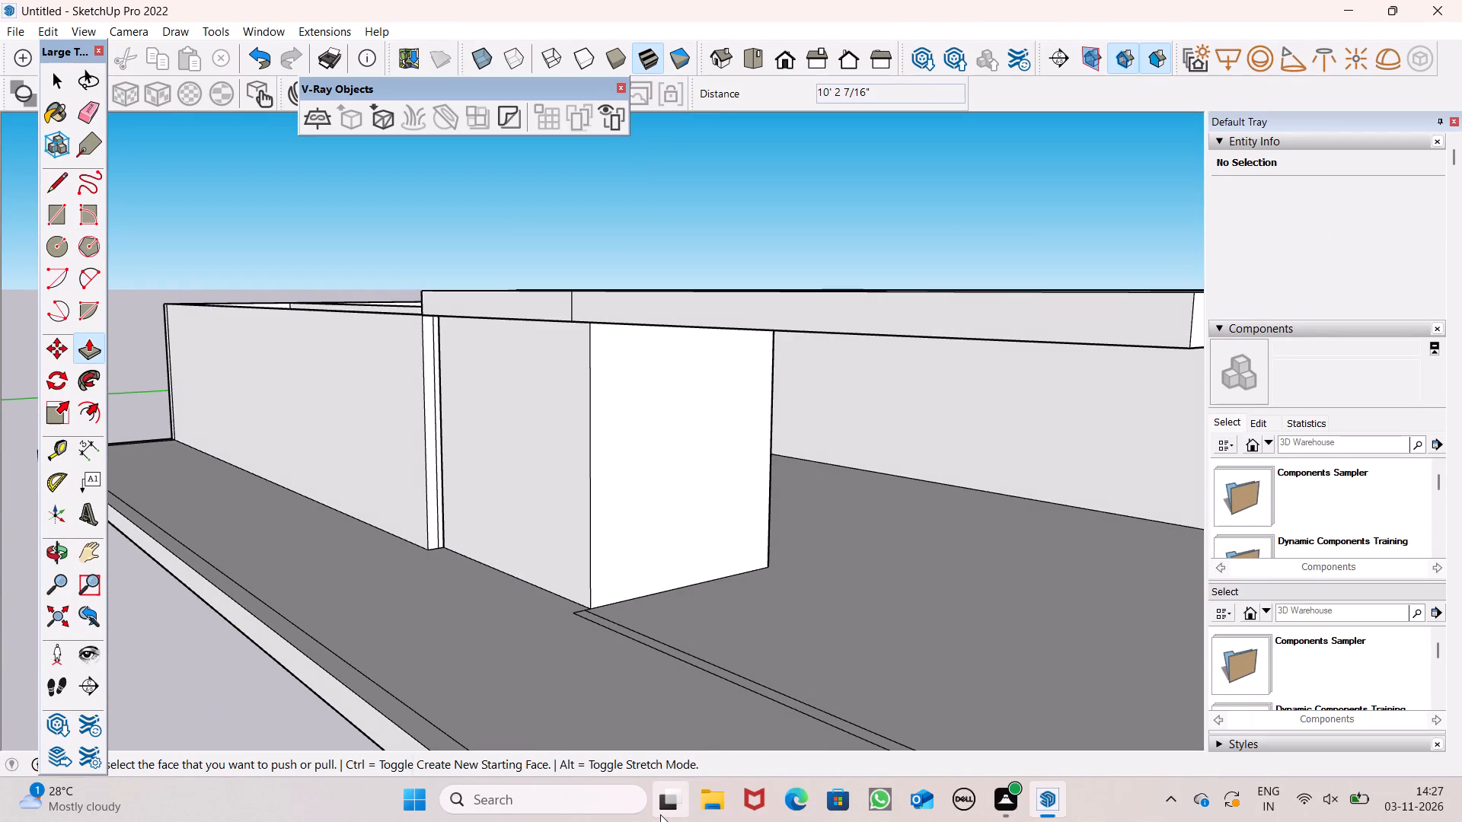
{"action": "scroll", "coordinate": [1093, 794], "scroll_direction": "down", "scroll_amount": 2}
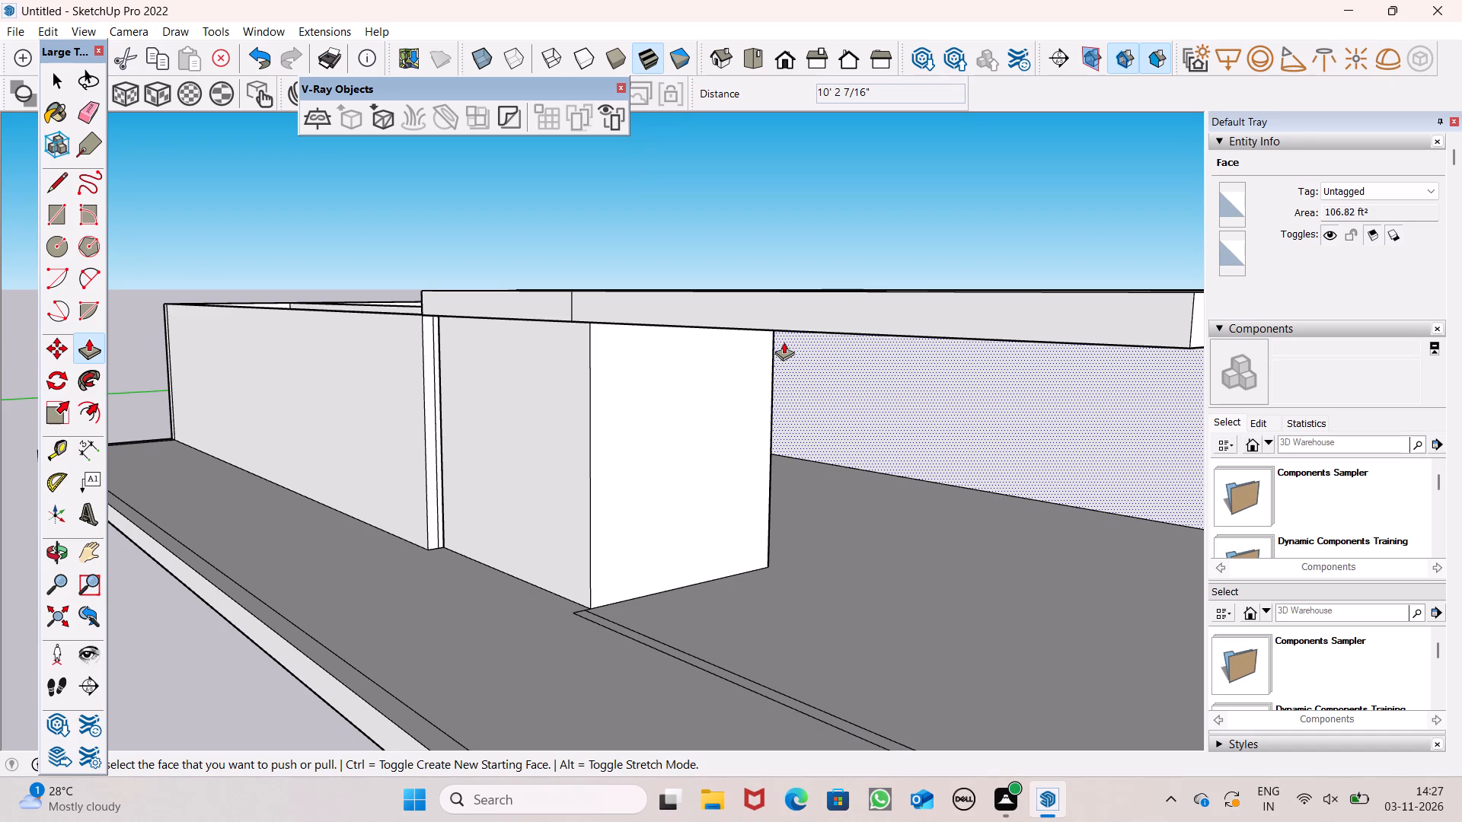
{"action": "scroll", "coordinate": [693, 331], "scroll_direction": "down", "scroll_amount": 9}
{"action": "middle_click_drag", "start_coordinate": [718, 388], "coordinate": [710, 425]}
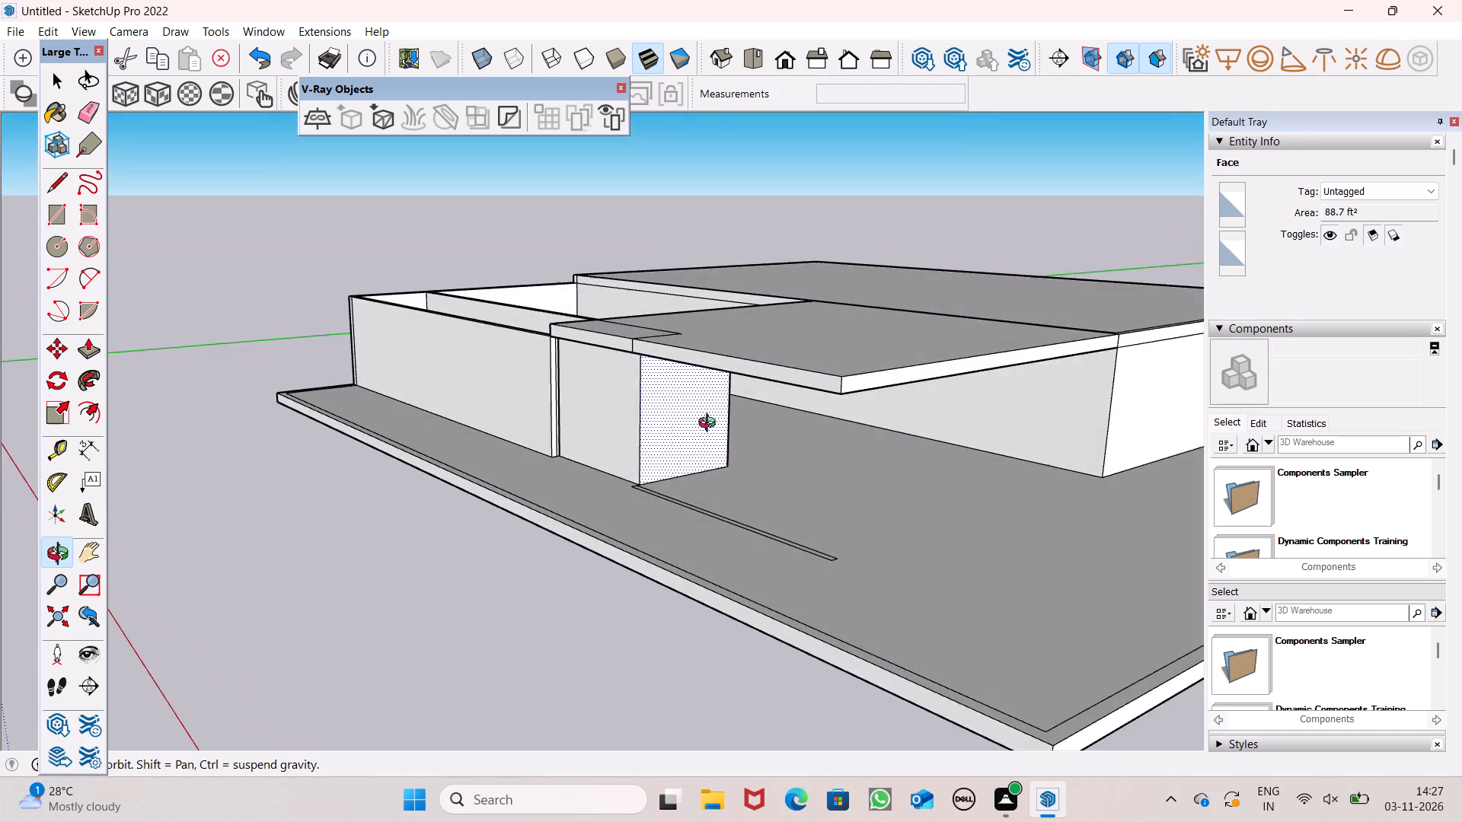
{"action": "middle_click_drag", "start_coordinate": [710, 425], "coordinate": [809, 521]}
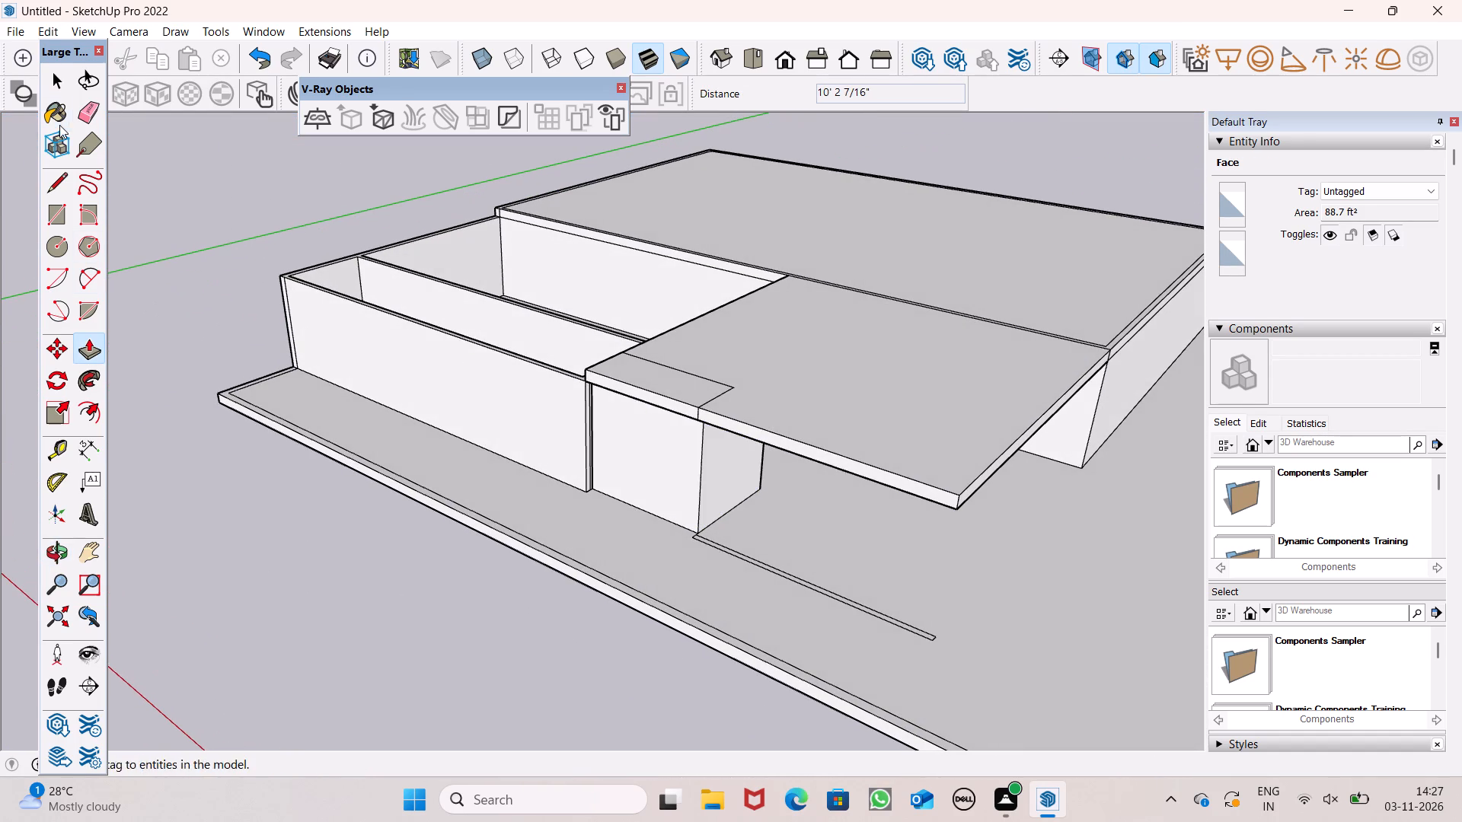
Erase the edges of the narrow leftover strip on the slab beside the supporting block, including its short far-end piece.
{"action": "left_click", "coordinate": [80, 106]}
{"action": "scroll", "coordinate": [717, 442], "scroll_direction": "up", "scroll_amount": 6}
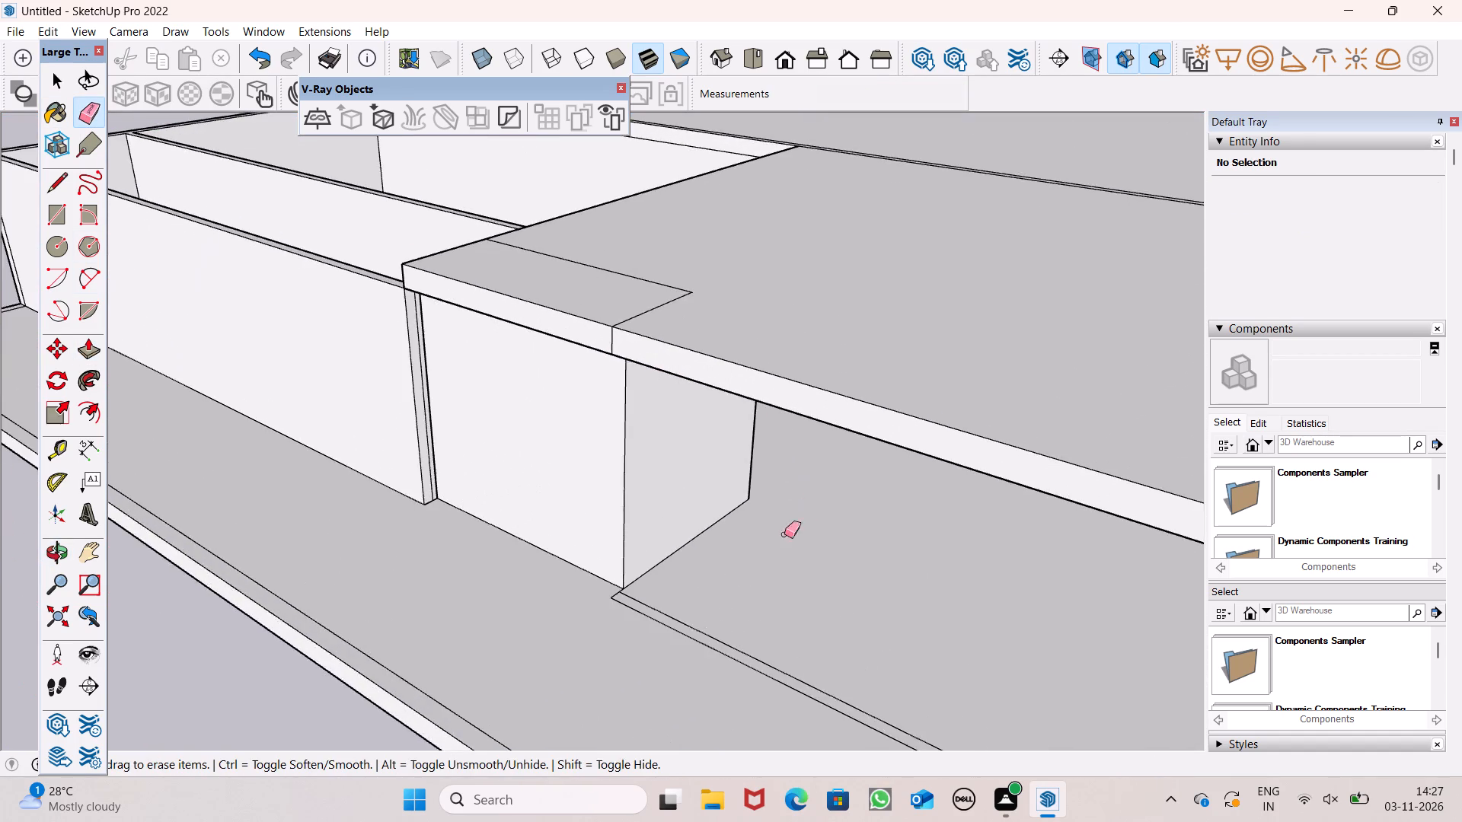
{"action": "scroll", "coordinate": [707, 479], "scroll_direction": "down", "scroll_amount": 5}
{"action": "scroll", "coordinate": [689, 661], "scroll_direction": "up", "scroll_amount": 7}
{"action": "scroll", "coordinate": [637, 520], "scroll_direction": "up", "scroll_amount": 8}
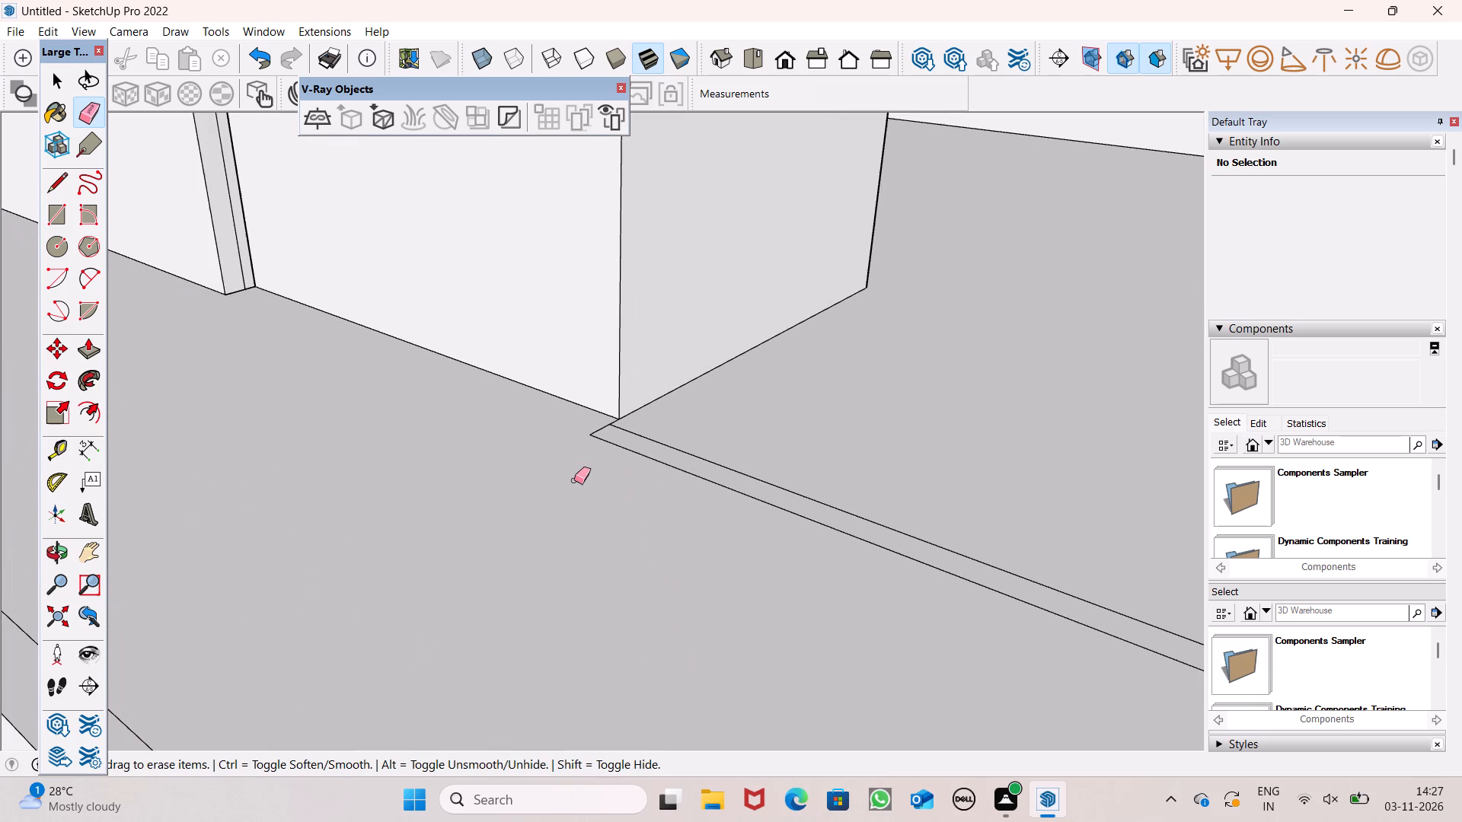
{"action": "left_click_drag", "start_coordinate": [593, 435], "coordinate": [675, 445]}
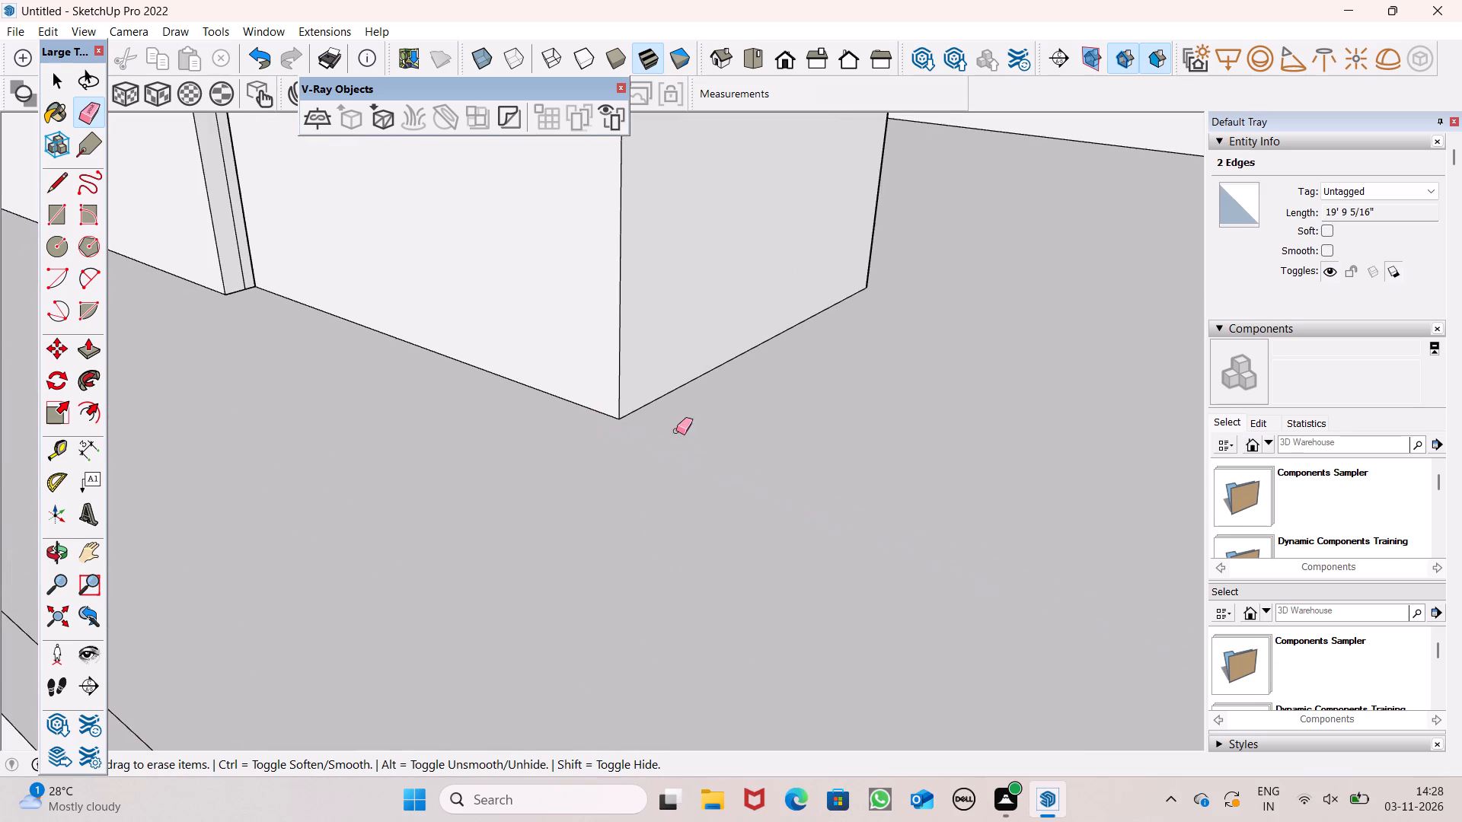
{"action": "scroll", "coordinate": [634, 401], "scroll_direction": "down", "scroll_amount": 8}
{"action": "scroll", "coordinate": [904, 571], "scroll_direction": "down", "scroll_amount": 5}
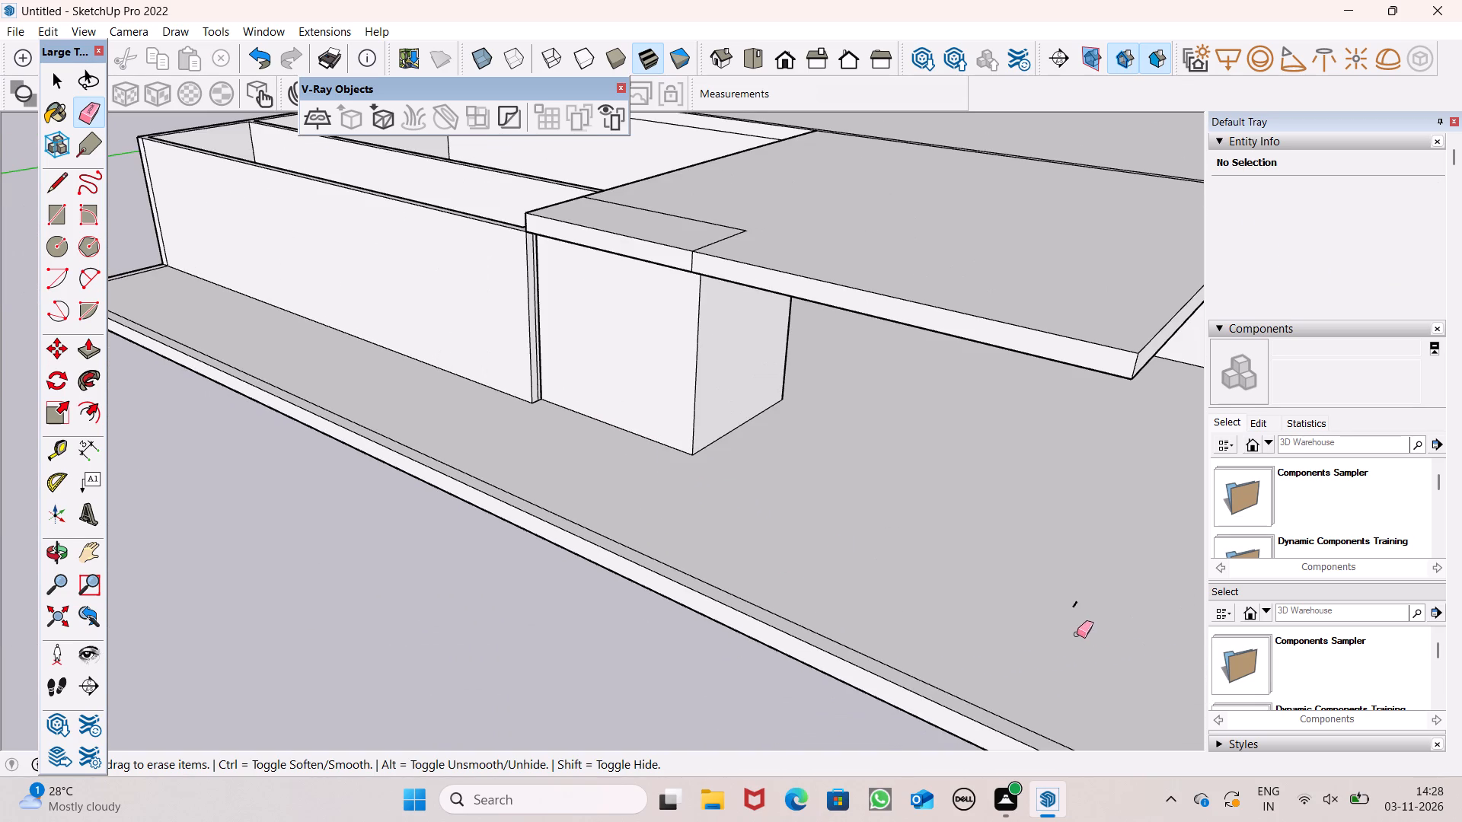
{"action": "left_click_drag", "start_coordinate": [1076, 616], "coordinate": [1074, 599]}
Erase the extra vertical edge on the narrow room's wall end beside the supporting block.
{"action": "scroll", "coordinate": [876, 577], "scroll_direction": "down", "scroll_amount": 3}
{"action": "middle_click_drag", "start_coordinate": [1002, 630], "coordinate": [922, 572]}
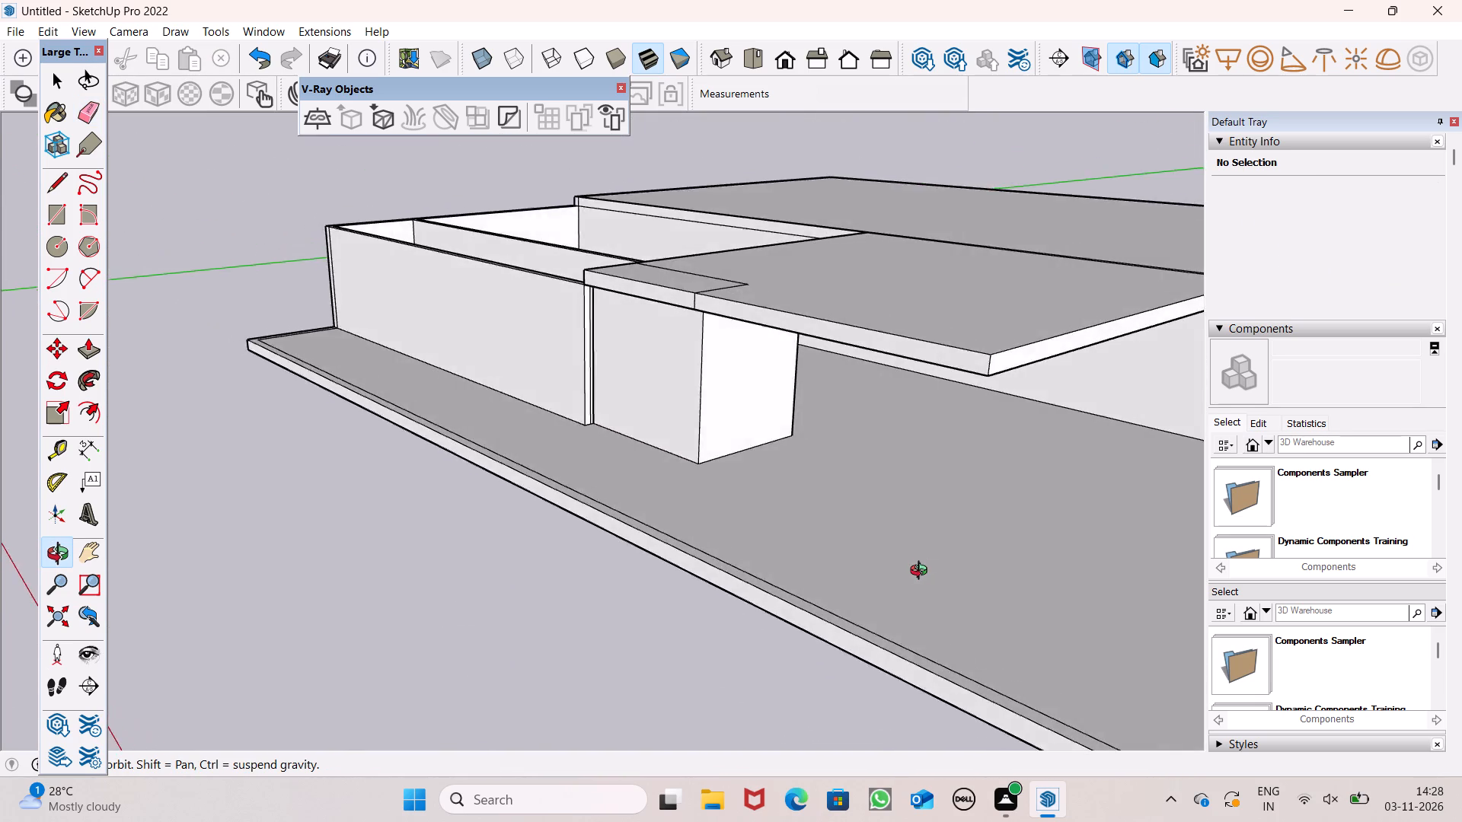
{"action": "middle_click_drag", "start_coordinate": [922, 572], "coordinate": [775, 502]}
{"action": "middle_click_drag", "start_coordinate": [771, 502], "coordinate": [754, 556]}
{"action": "scroll", "coordinate": [588, 387], "scroll_direction": "up", "scroll_amount": 3}
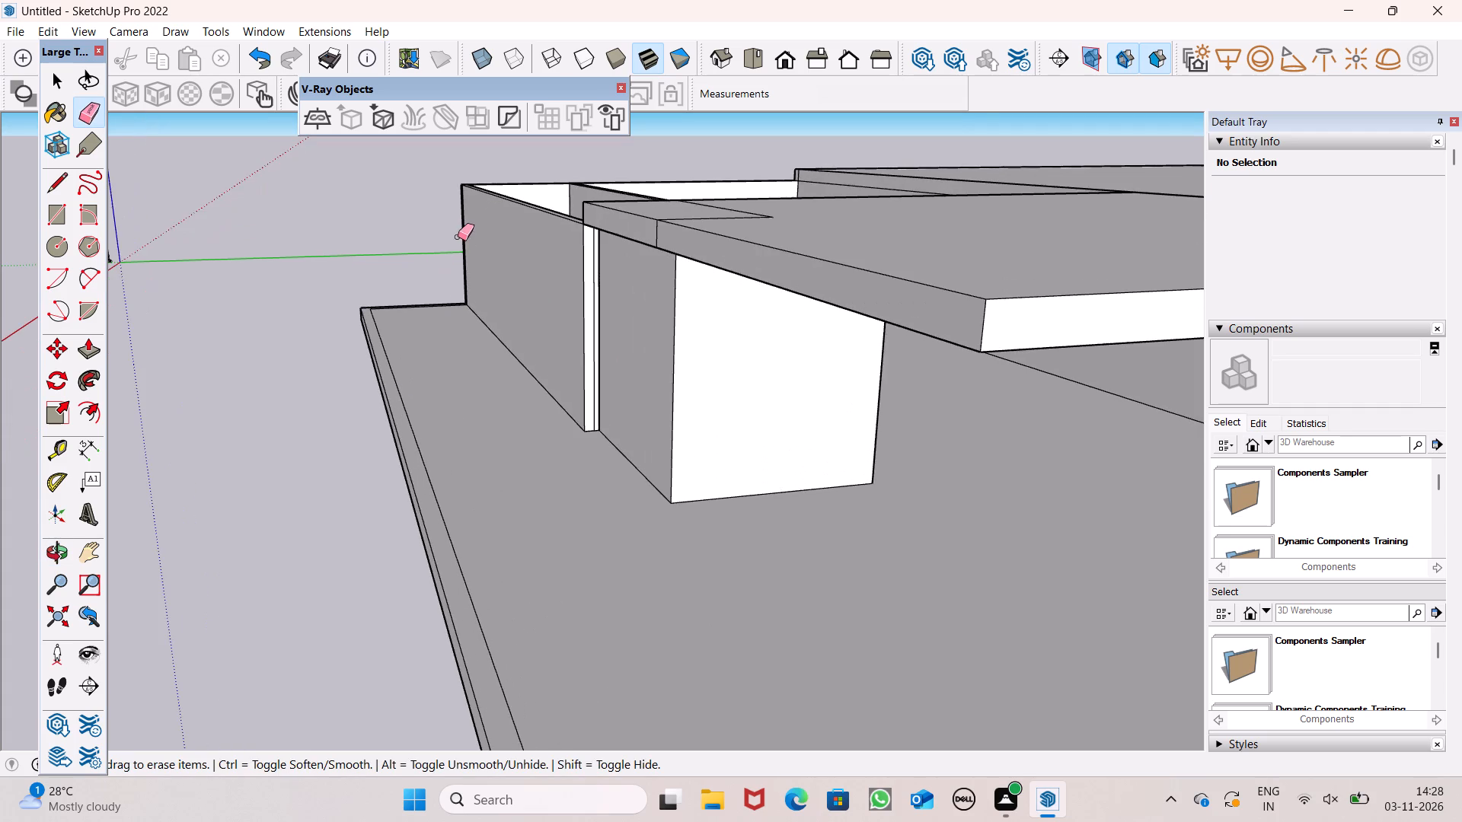
{"action": "scroll", "coordinate": [458, 241], "scroll_direction": "up", "scroll_amount": 2}
{"action": "scroll", "coordinate": [654, 350], "scroll_direction": "up", "scroll_amount": 4}
{"action": "left_click_drag", "start_coordinate": [637, 368], "coordinate": [630, 371]}
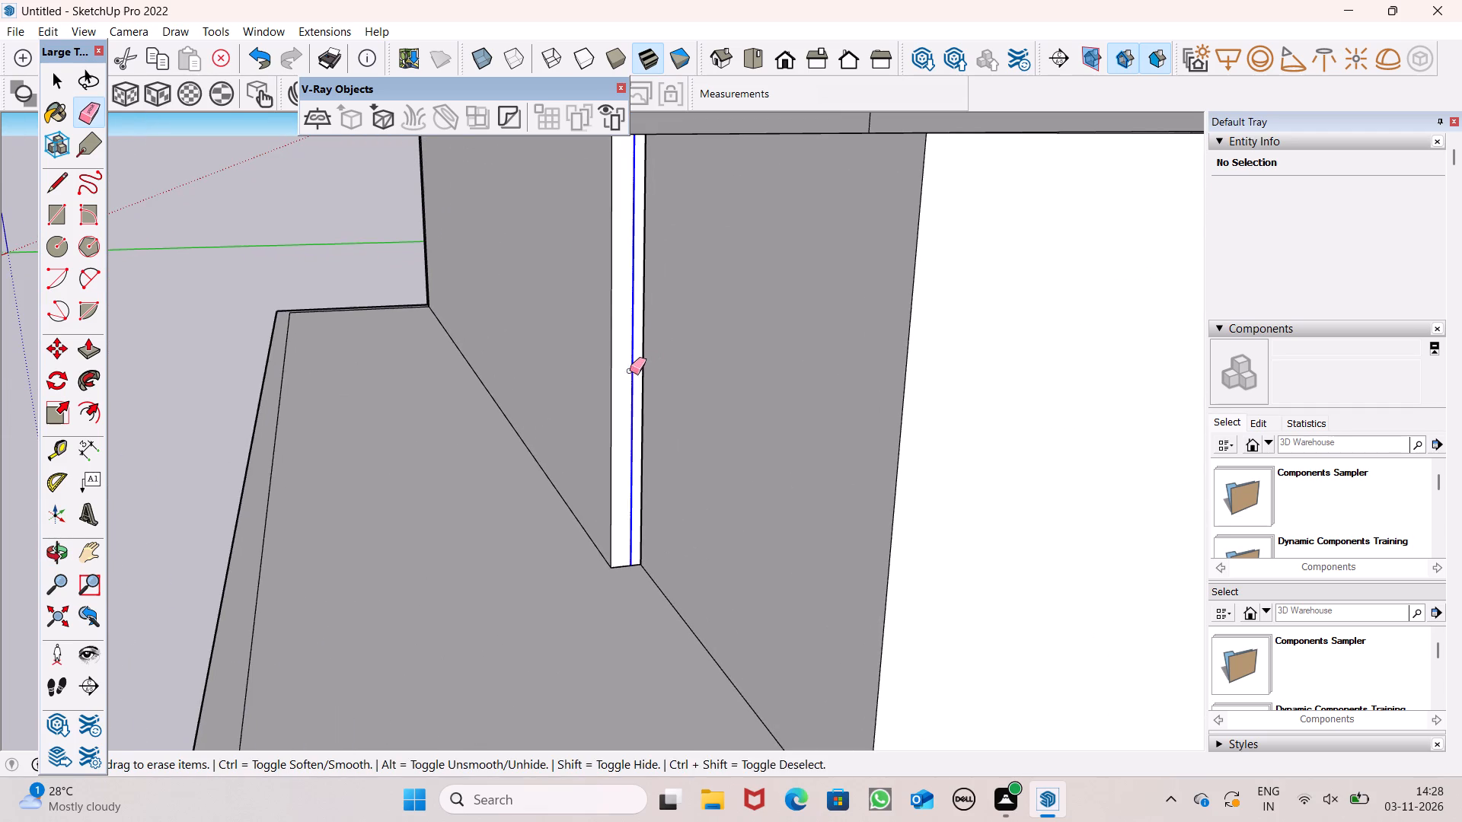
{"action": "left_click_drag", "start_coordinate": [630, 371], "coordinate": [629, 371]}
Erase the leftover rectangle edges on the canopy's top face and outer edge above the supporting block.
{"action": "scroll", "coordinate": [595, 303], "scroll_direction": "down", "scroll_amount": 7}
{"action": "middle_click_drag", "start_coordinate": [654, 352], "coordinate": [1014, 498]}
{"action": "scroll", "coordinate": [985, 456], "scroll_direction": "up", "scroll_amount": 1}
{"action": "scroll", "coordinate": [733, 367], "scroll_direction": "down", "scroll_amount": 6}
{"action": "scroll", "coordinate": [675, 339], "scroll_direction": "down", "scroll_amount": 1}
{"action": "middle_click_drag", "start_coordinate": [745, 370], "coordinate": [720, 360]}
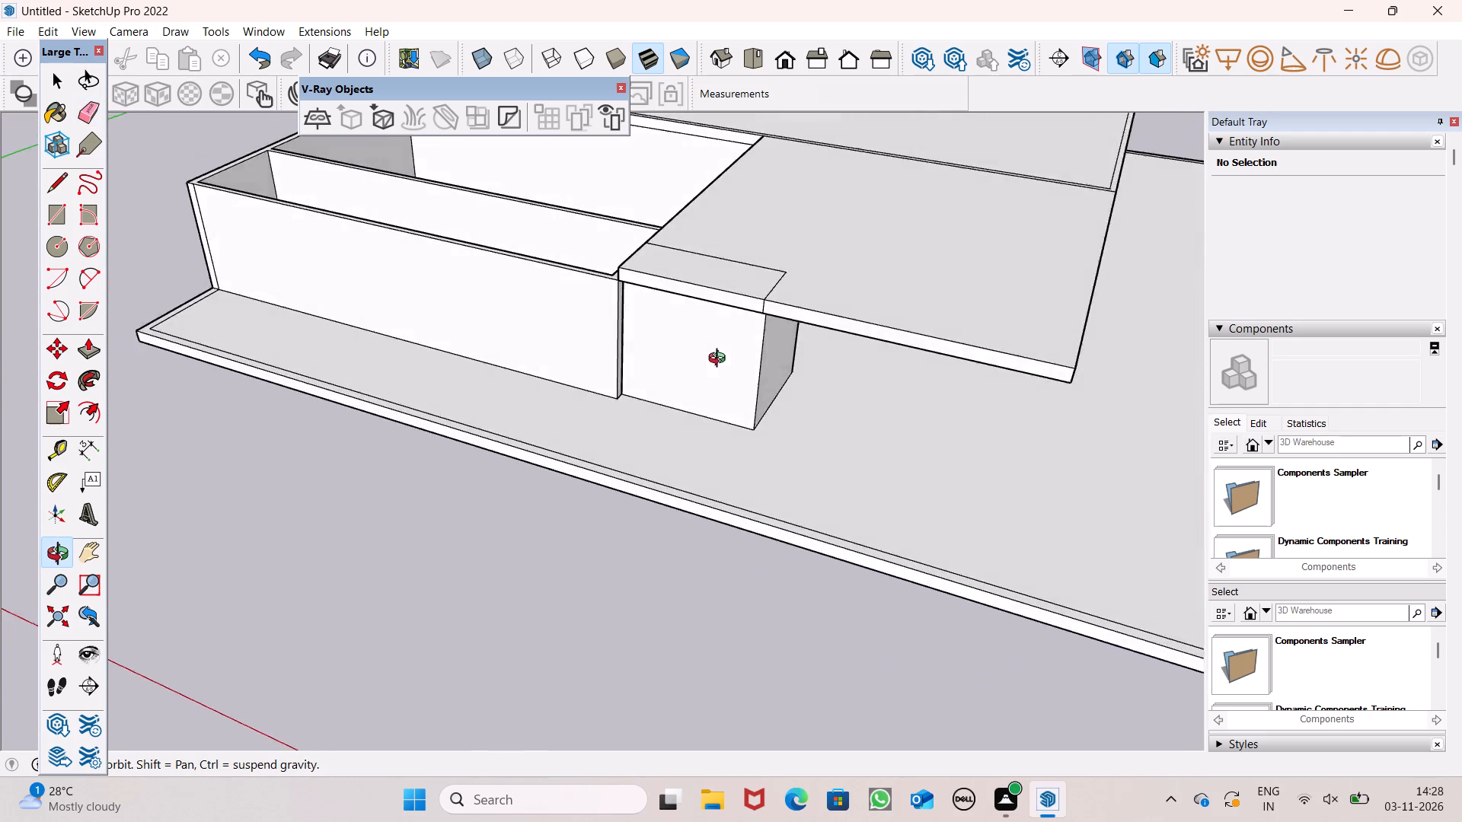
{"action": "middle_click_drag", "start_coordinate": [720, 360], "coordinate": [1098, 435]}
{"action": "middle_click_drag", "start_coordinate": [673, 340], "coordinate": [745, 331]}
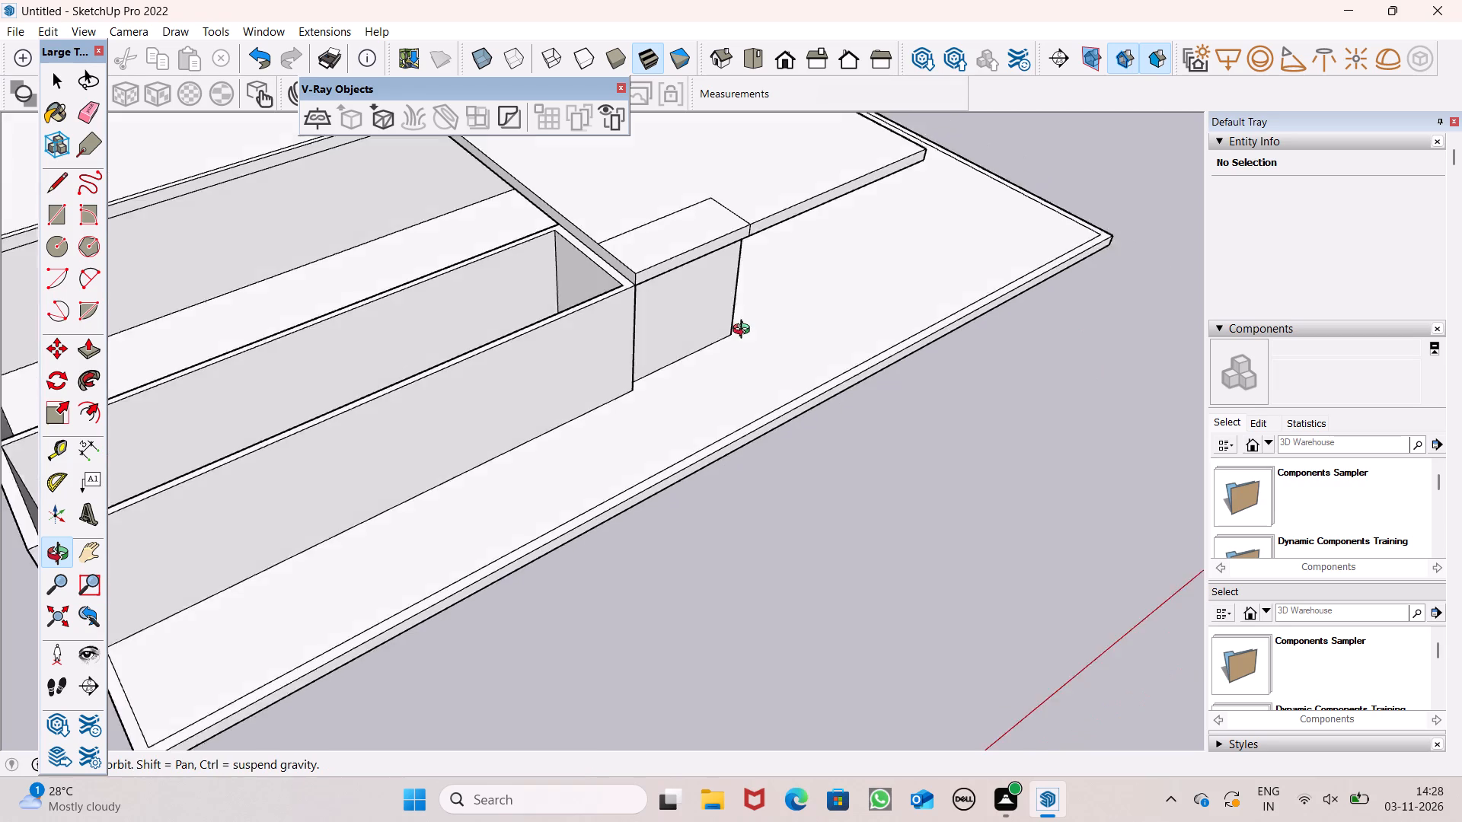
{"action": "middle_click_drag", "start_coordinate": [745, 331], "coordinate": [295, 347]}
{"action": "scroll", "coordinate": [834, 330], "scroll_direction": "up", "scroll_amount": 5}
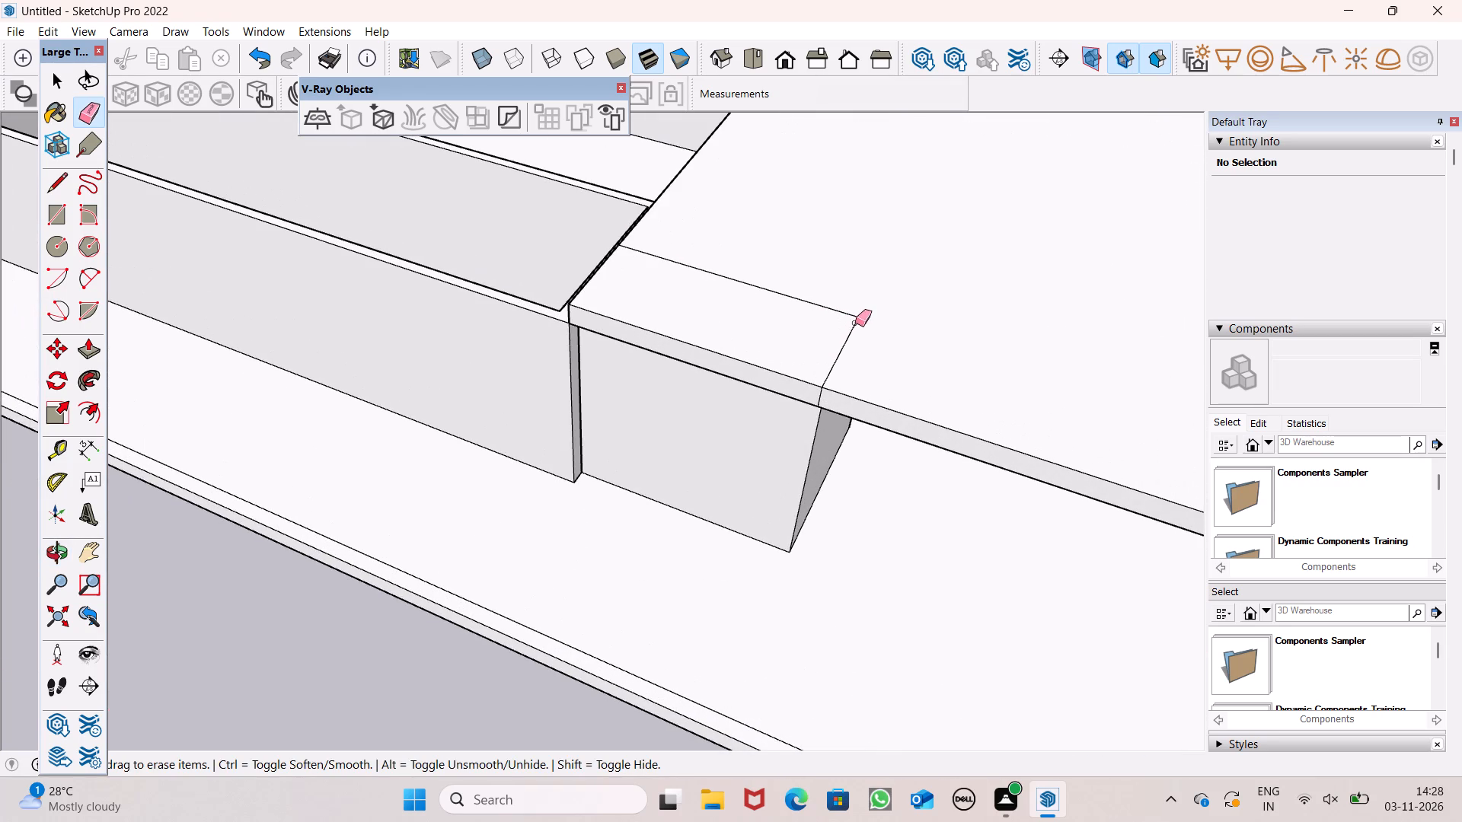
{"action": "left_click_drag", "start_coordinate": [856, 321], "coordinate": [859, 308]}
{"action": "left_click_drag", "start_coordinate": [814, 397], "coordinate": [822, 397]}
Measure the canopy slab's thickness at its free outer corner with the Dimension tool, without placing a dimension.
{"action": "scroll", "coordinate": [822, 307], "scroll_direction": "down", "scroll_amount": 4}
{"action": "middle_click_drag", "start_coordinate": [855, 386], "coordinate": [560, 285]}
{"action": "scroll", "coordinate": [722, 265], "scroll_direction": "down", "scroll_amount": 5}
{"action": "middle_click_drag", "start_coordinate": [891, 384], "coordinate": [792, 260]}
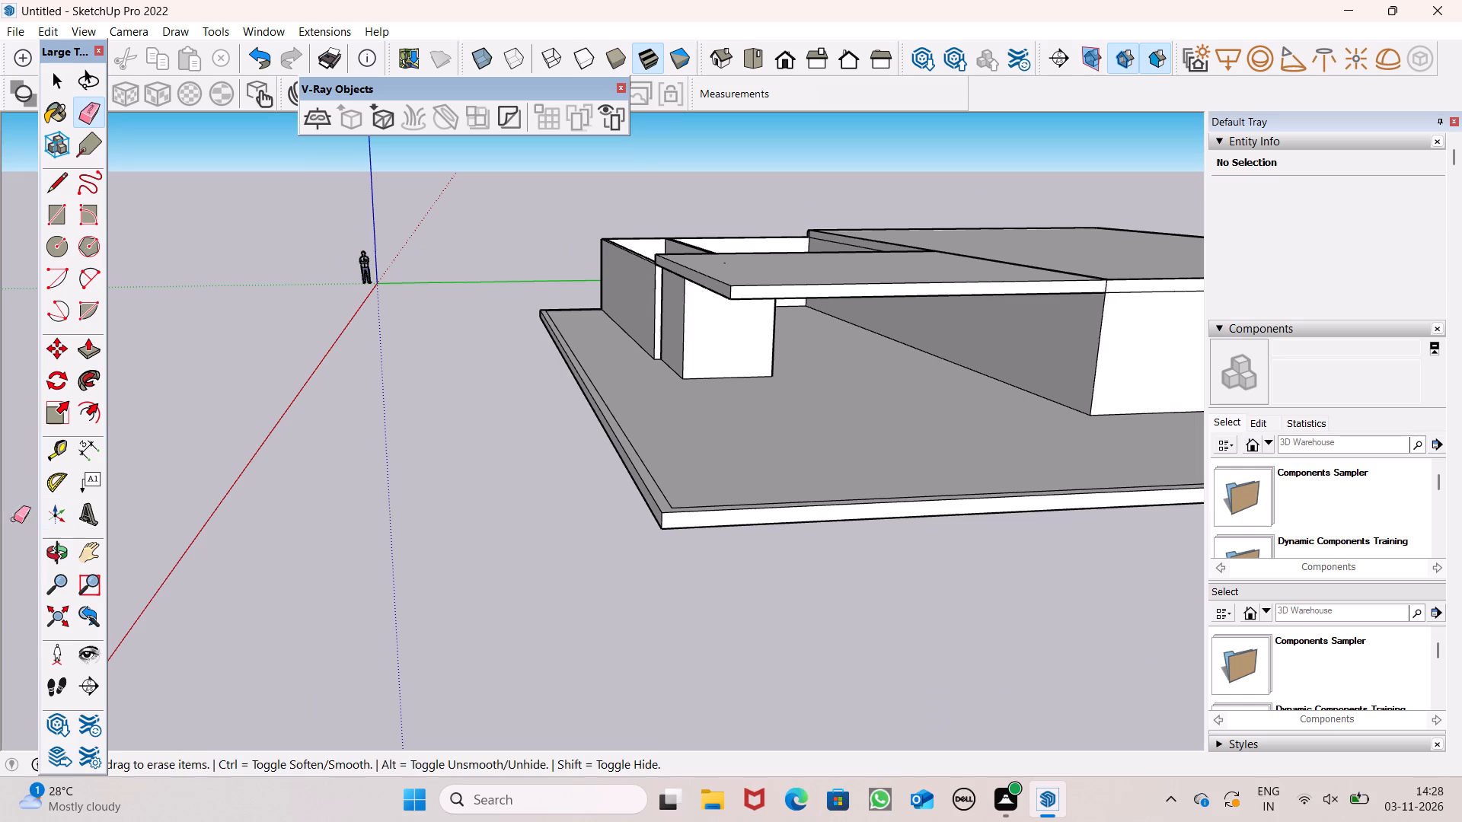
{"action": "left_click", "coordinate": [91, 447]}
{"action": "scroll", "coordinate": [632, 297], "scroll_direction": "up", "scroll_amount": 6}
{"action": "scroll", "coordinate": [777, 295], "scroll_direction": "down", "scroll_amount": 1}
{"action": "scroll", "coordinate": [777, 295], "scroll_direction": "up", "scroll_amount": 7}
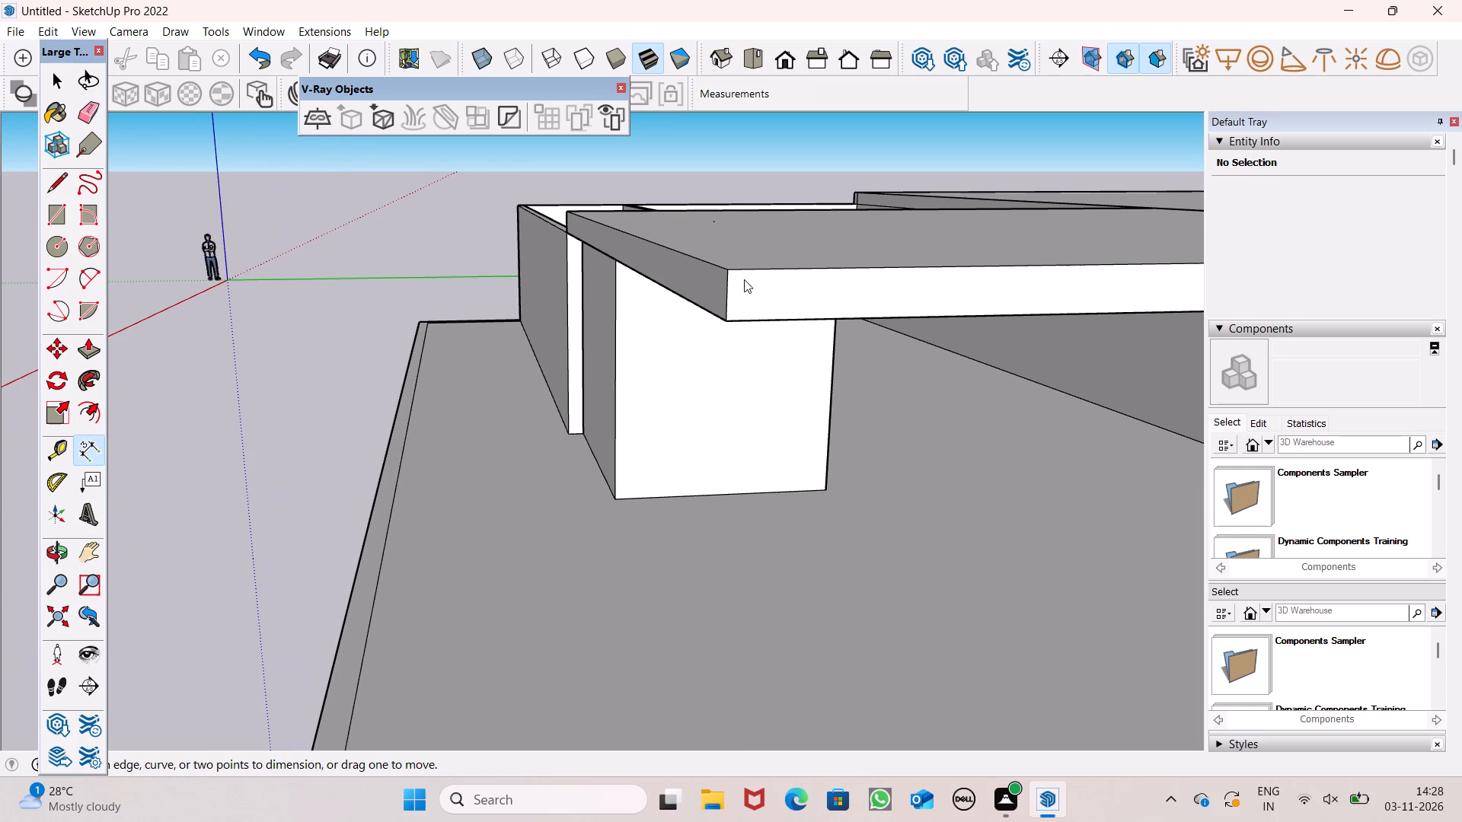
{"action": "left_click", "coordinate": [727, 274]}
{"action": "scroll", "coordinate": [730, 296], "scroll_direction": "up", "scroll_amount": 6}
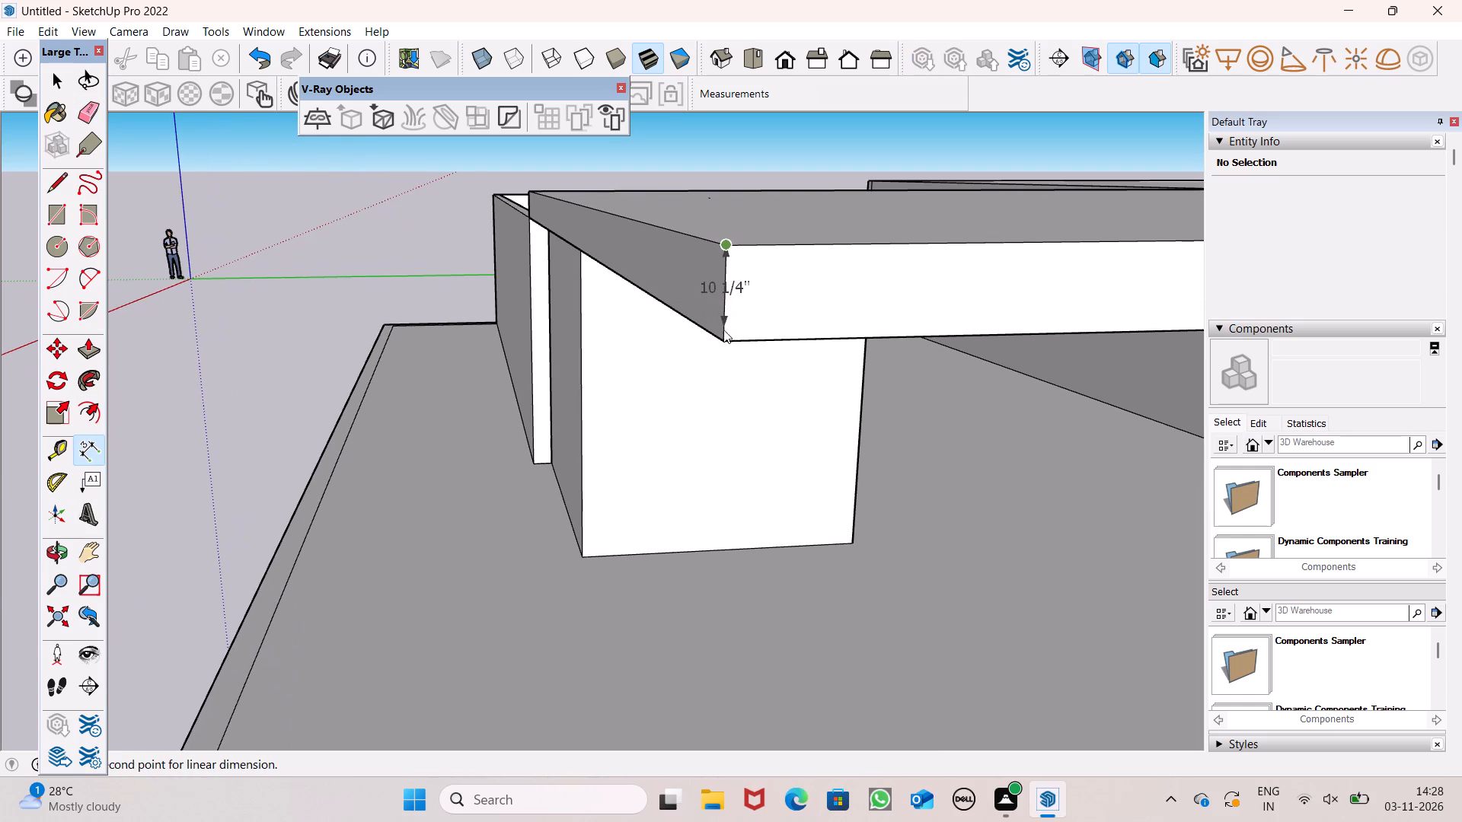
{"action": "key", "text": "space"}
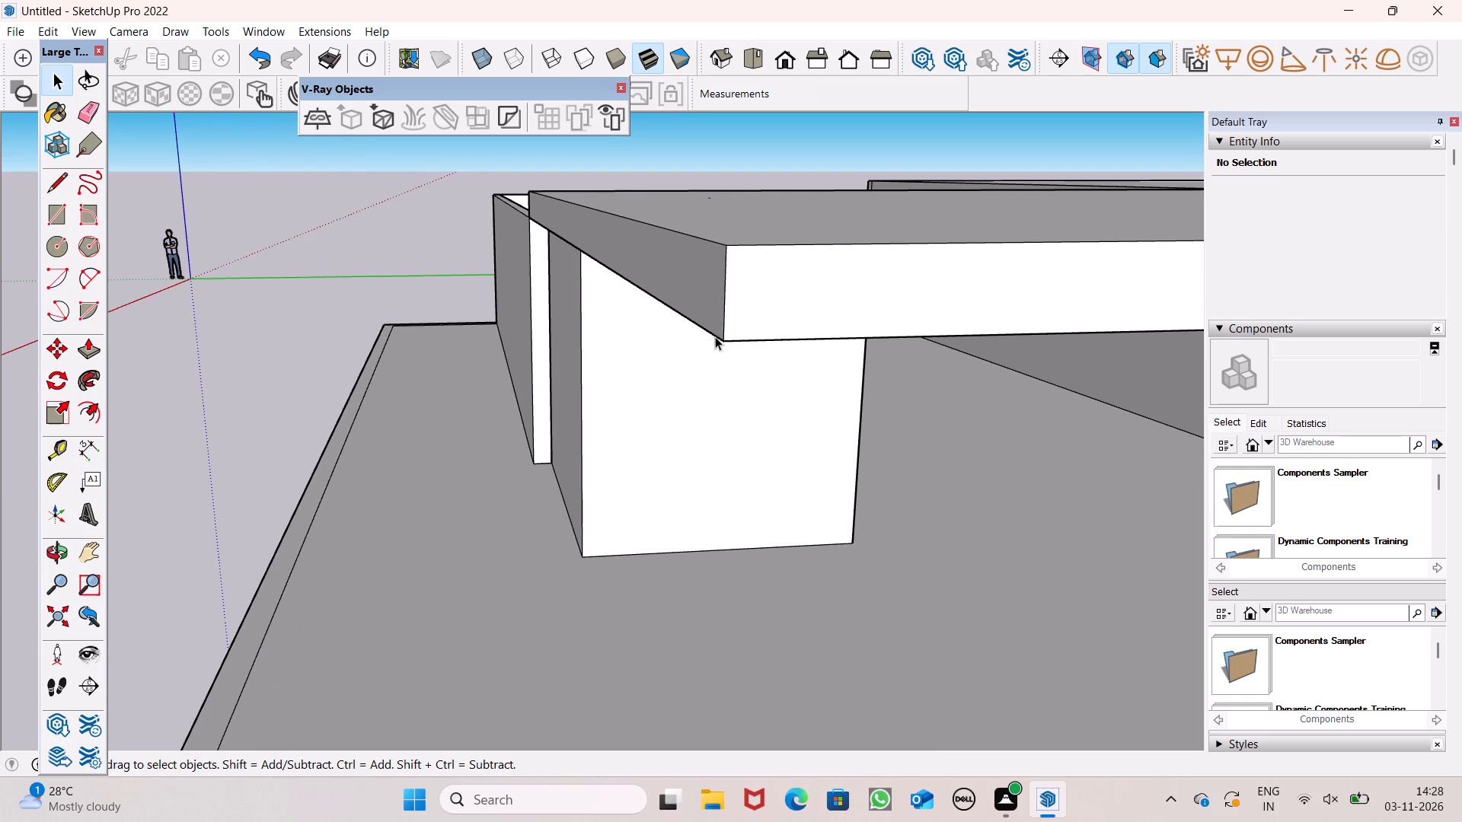
Examine the canopy, the supporting block and the rooms from several angles around the building.
{"action": "scroll", "coordinate": [486, 301], "scroll_direction": "down", "scroll_amount": 6}
{"action": "middle_click_drag", "start_coordinate": [646, 336], "coordinate": [363, 298]}
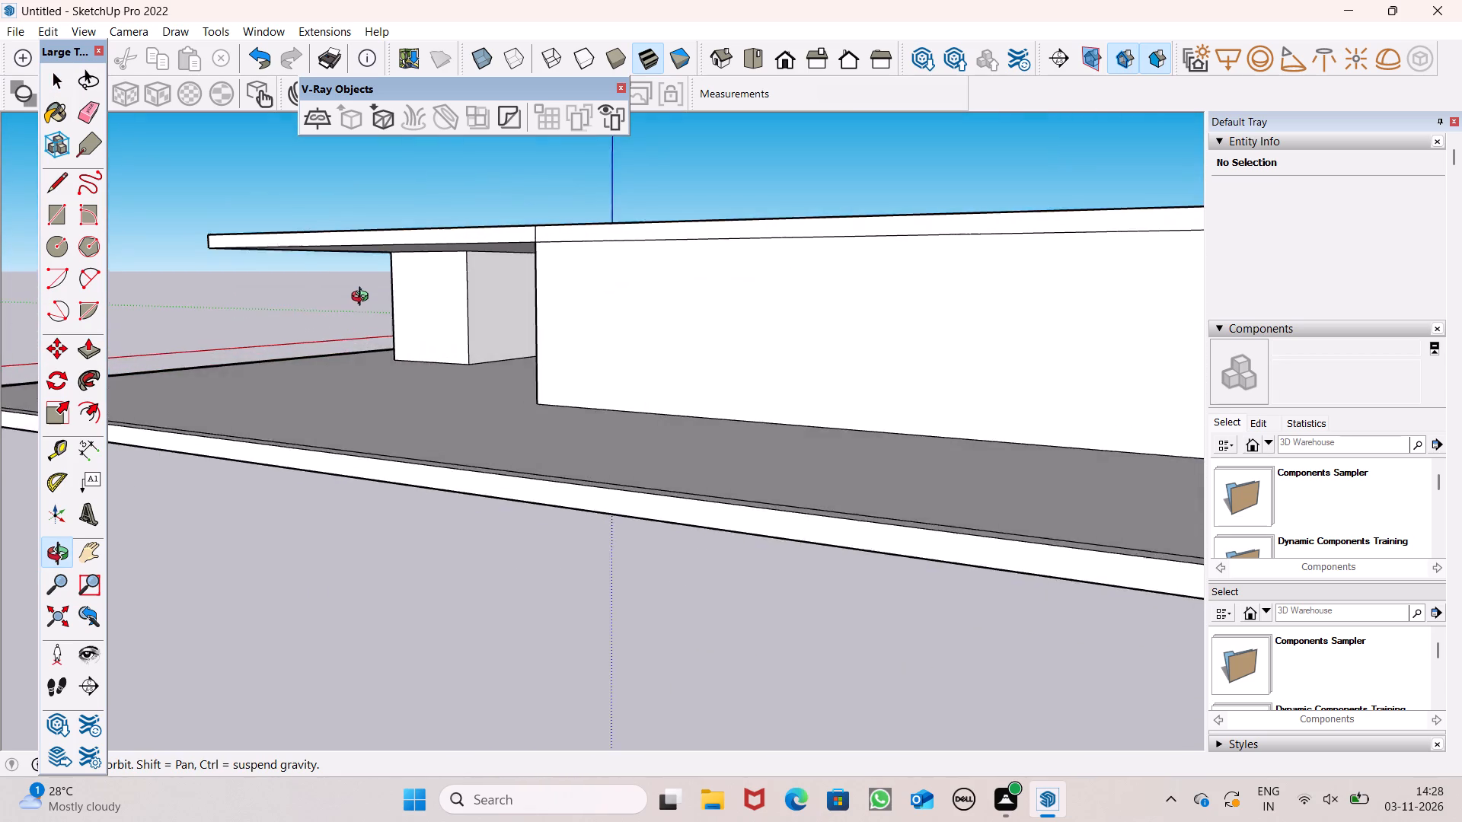
{"action": "middle_click_drag", "start_coordinate": [363, 298], "coordinate": [589, 358]}
{"action": "scroll", "coordinate": [591, 358], "scroll_direction": "up", "scroll_amount": 1}
{"action": "middle_click_drag", "start_coordinate": [595, 358], "coordinate": [853, 375]}
{"action": "middle_click_drag", "start_coordinate": [899, 376], "coordinate": [918, 378]}
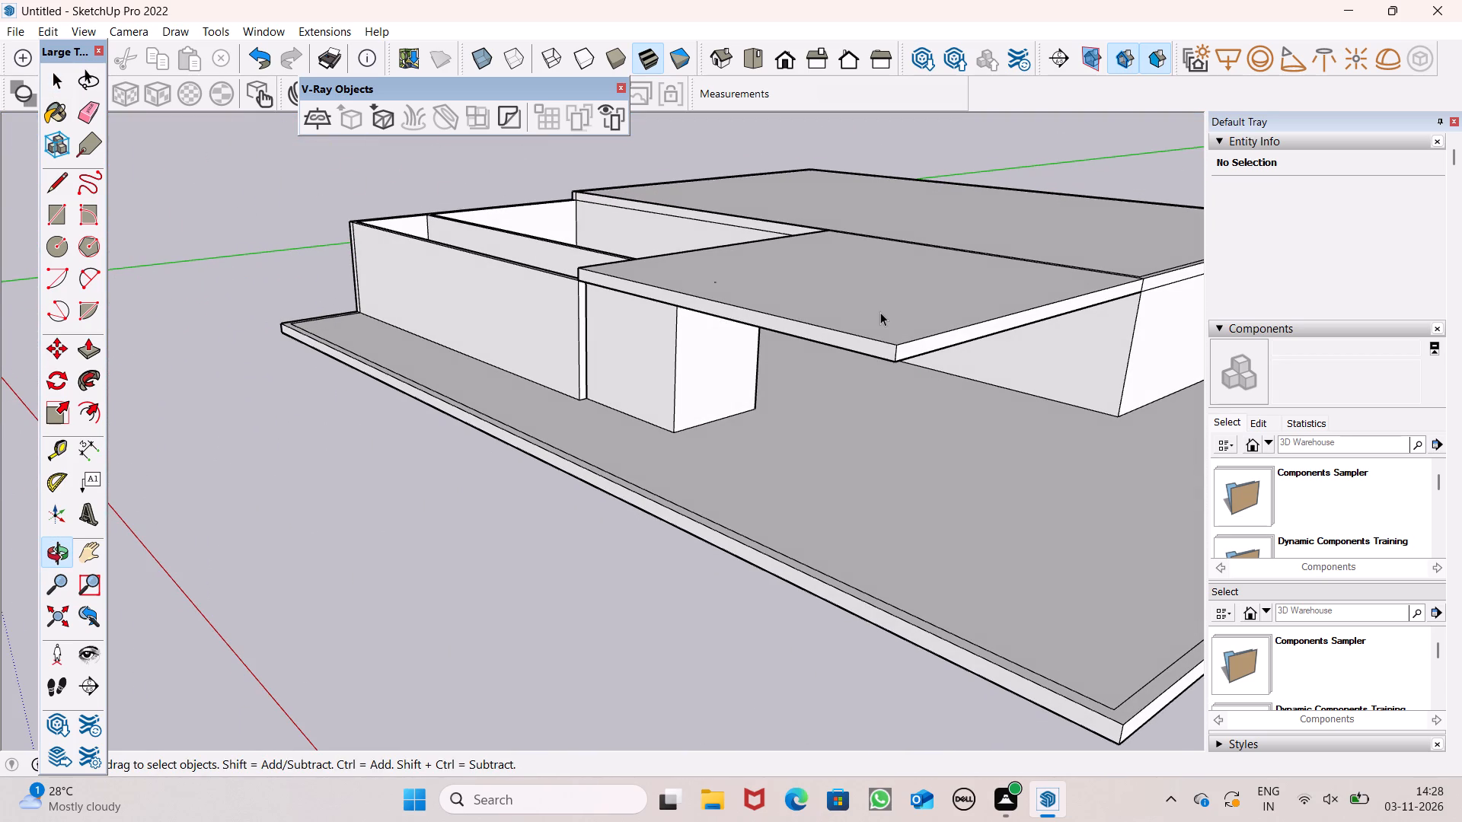
{"action": "scroll", "coordinate": [888, 339], "scroll_direction": "down", "scroll_amount": 2}
{"action": "middle_click_drag", "start_coordinate": [723, 337], "coordinate": [831, 397]}
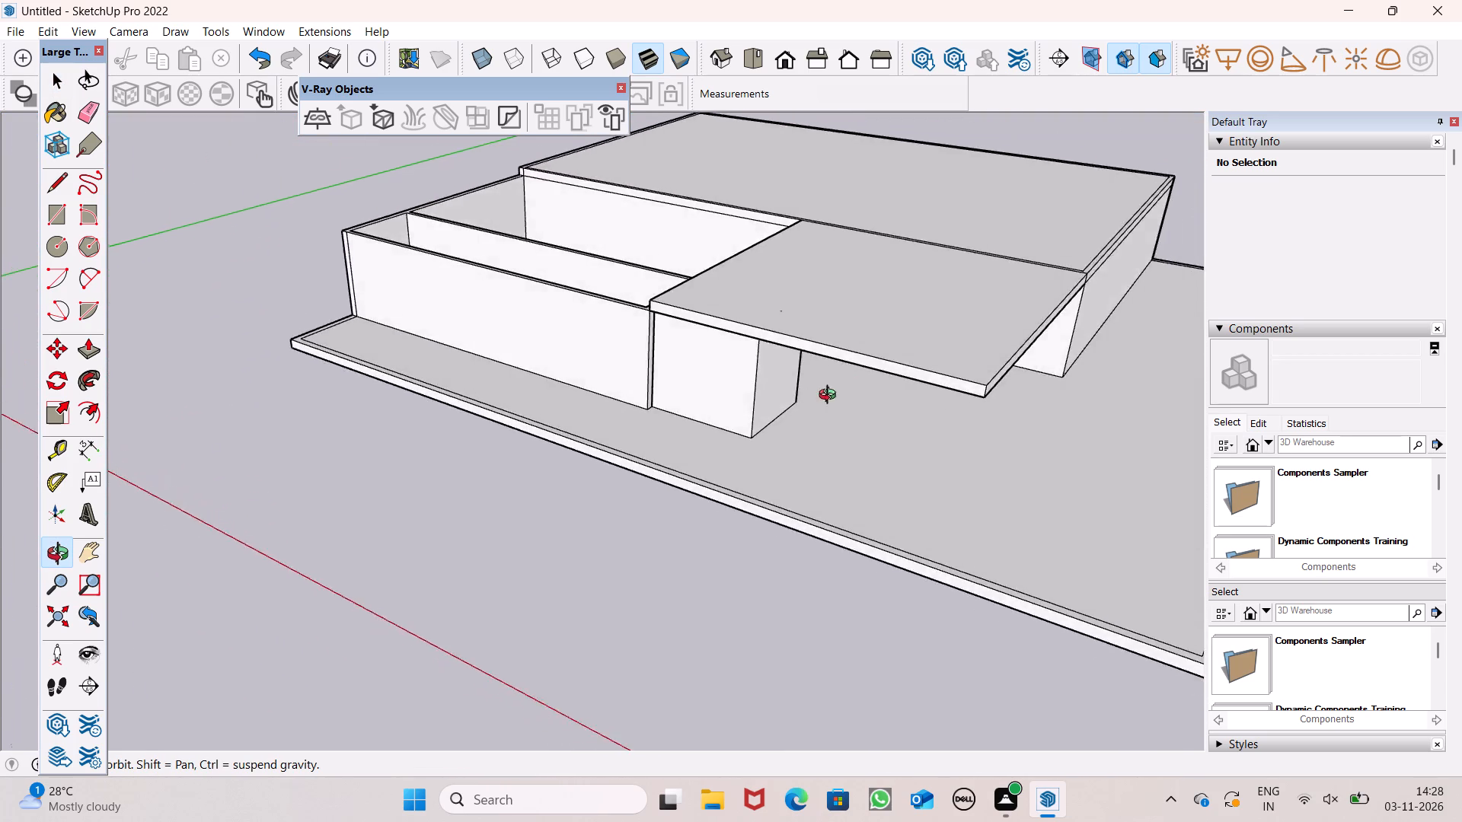
{"action": "middle_click_drag", "start_coordinate": [831, 397], "coordinate": [909, 390]}
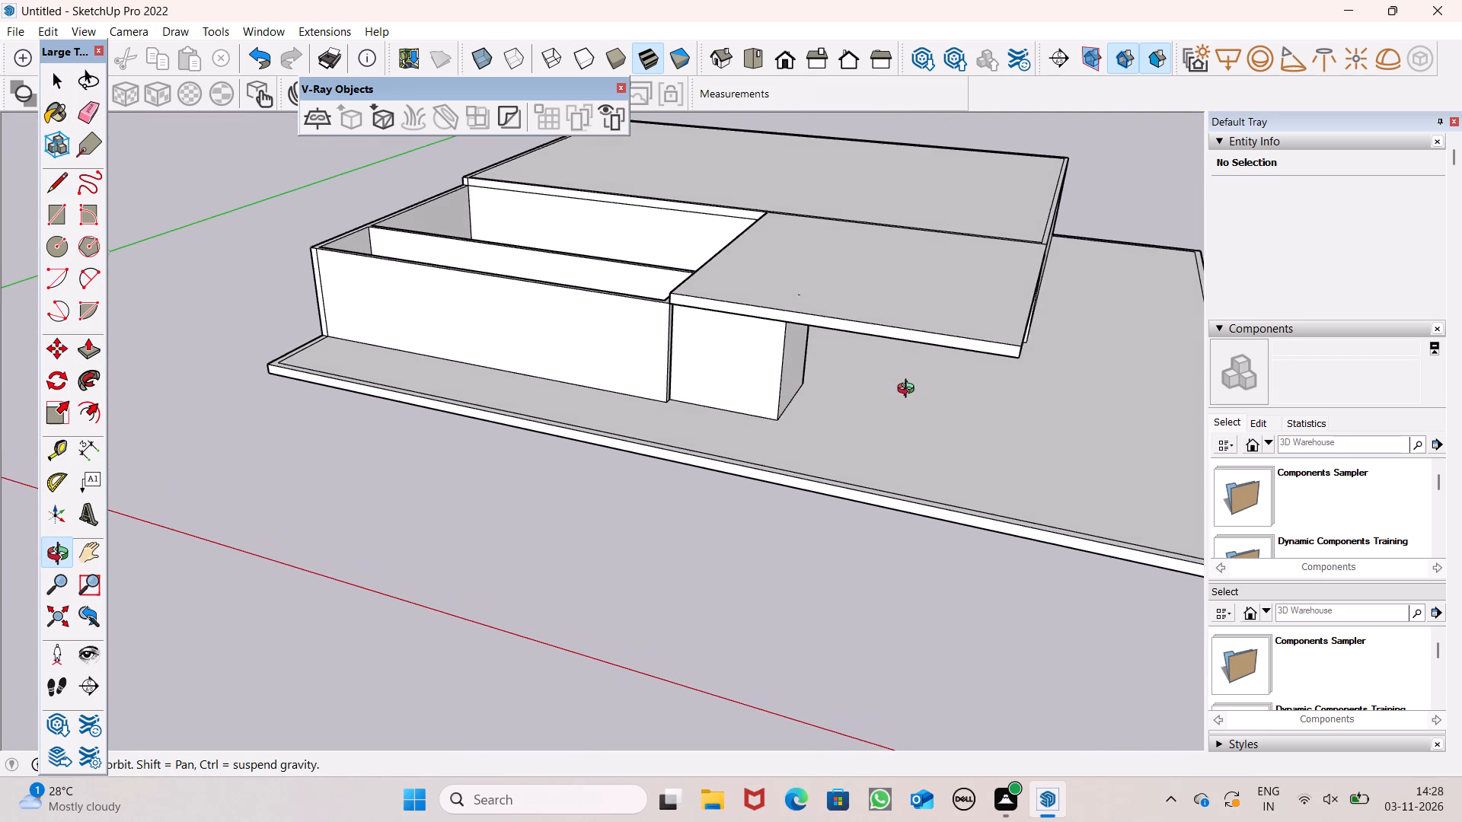
{"action": "middle_click_drag", "start_coordinate": [909, 390], "coordinate": [839, 341]}
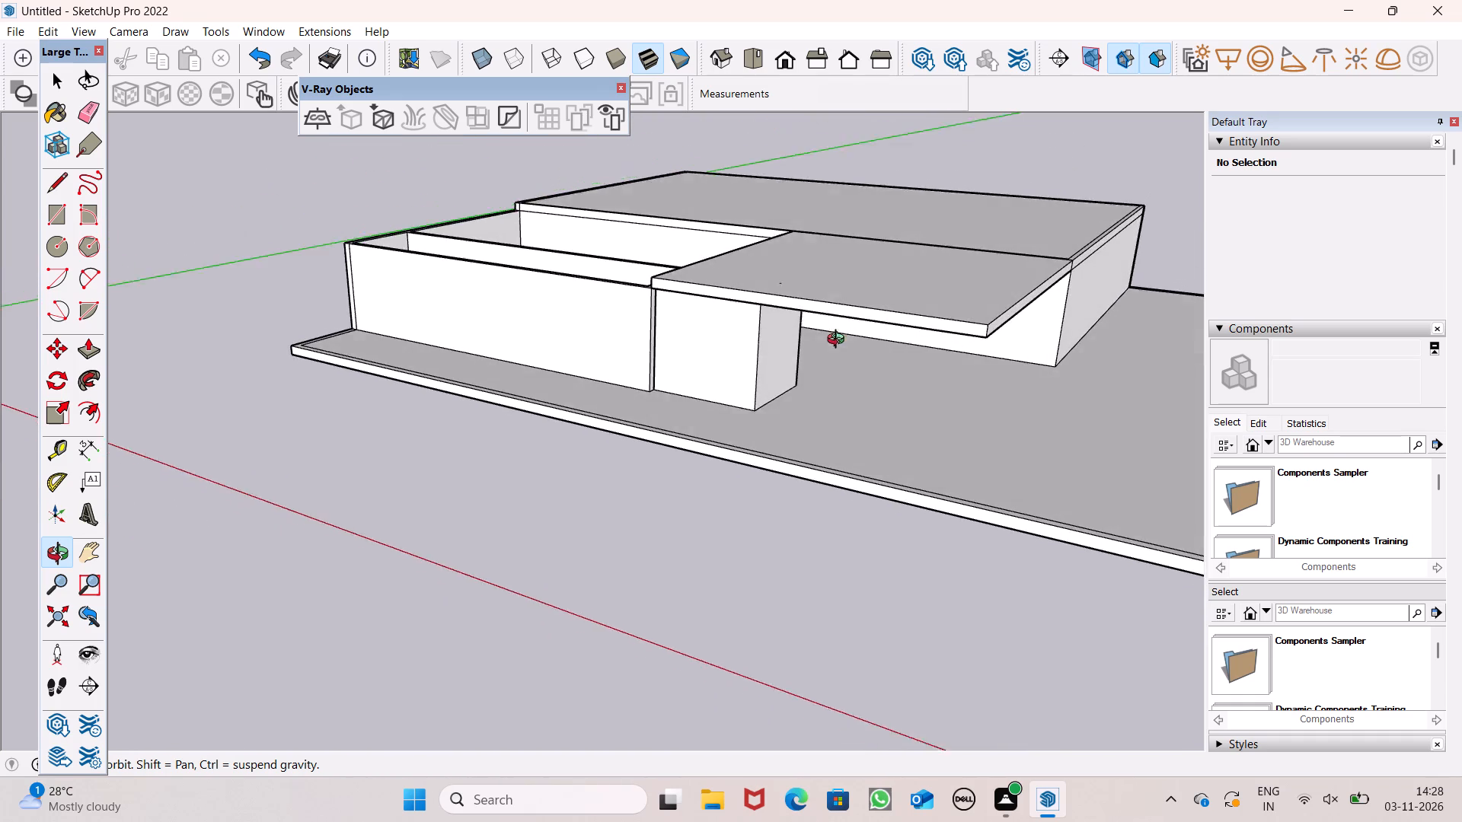
{"action": "middle_click_drag", "start_coordinate": [839, 341], "coordinate": [794, 294]}
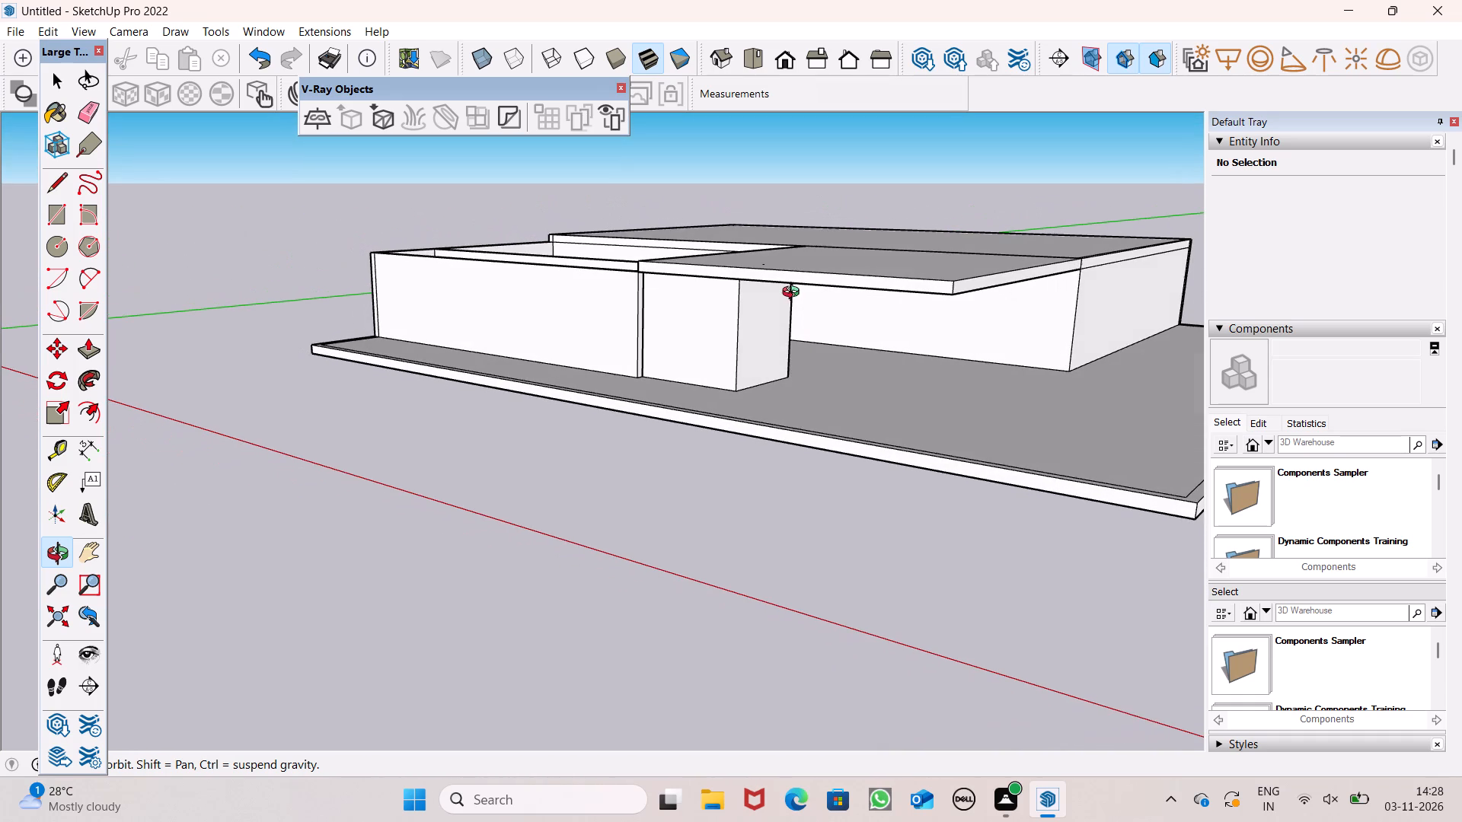
{"action": "middle_click_drag", "start_coordinate": [794, 294], "coordinate": [884, 408]}
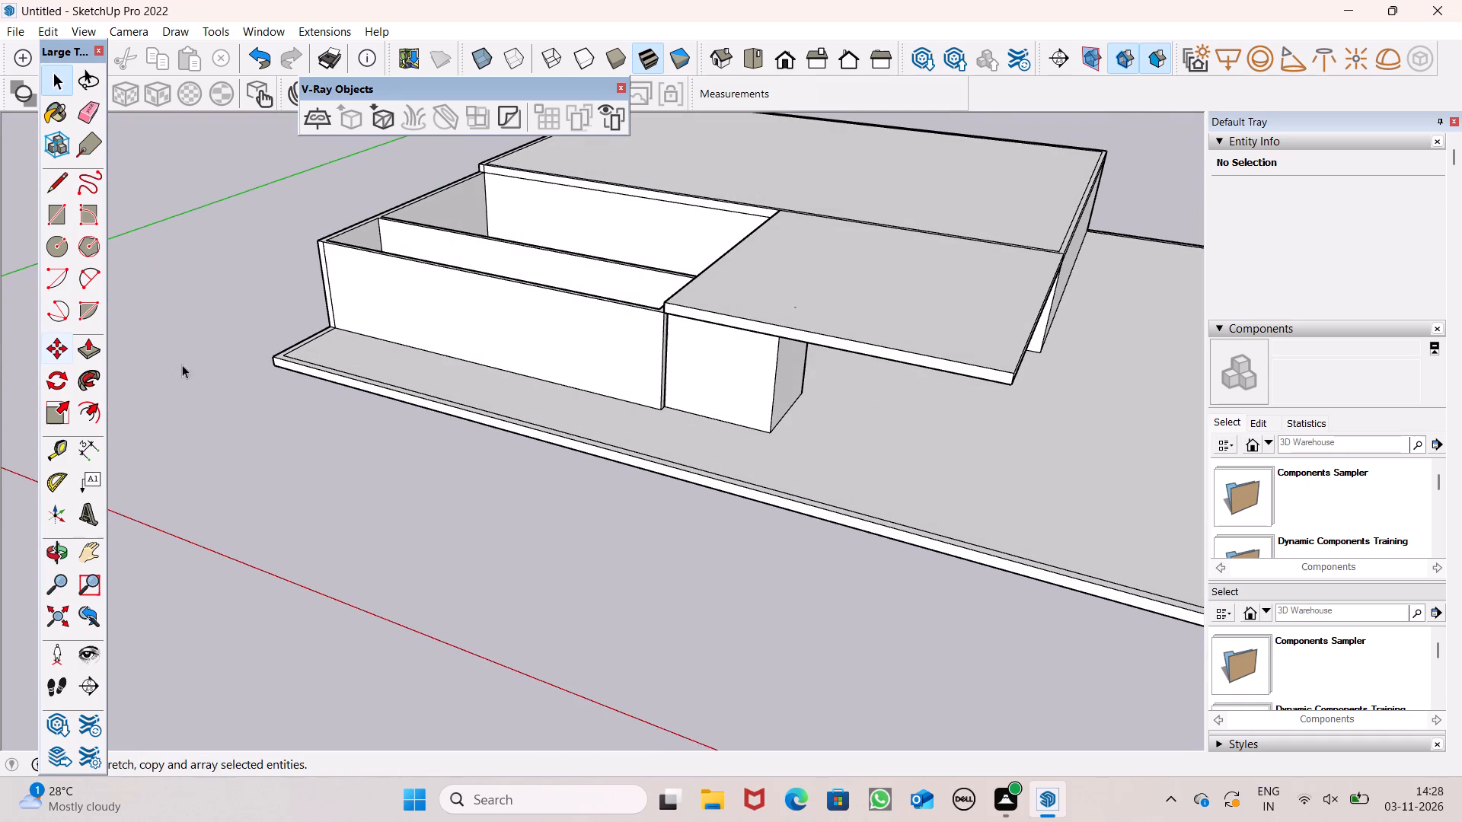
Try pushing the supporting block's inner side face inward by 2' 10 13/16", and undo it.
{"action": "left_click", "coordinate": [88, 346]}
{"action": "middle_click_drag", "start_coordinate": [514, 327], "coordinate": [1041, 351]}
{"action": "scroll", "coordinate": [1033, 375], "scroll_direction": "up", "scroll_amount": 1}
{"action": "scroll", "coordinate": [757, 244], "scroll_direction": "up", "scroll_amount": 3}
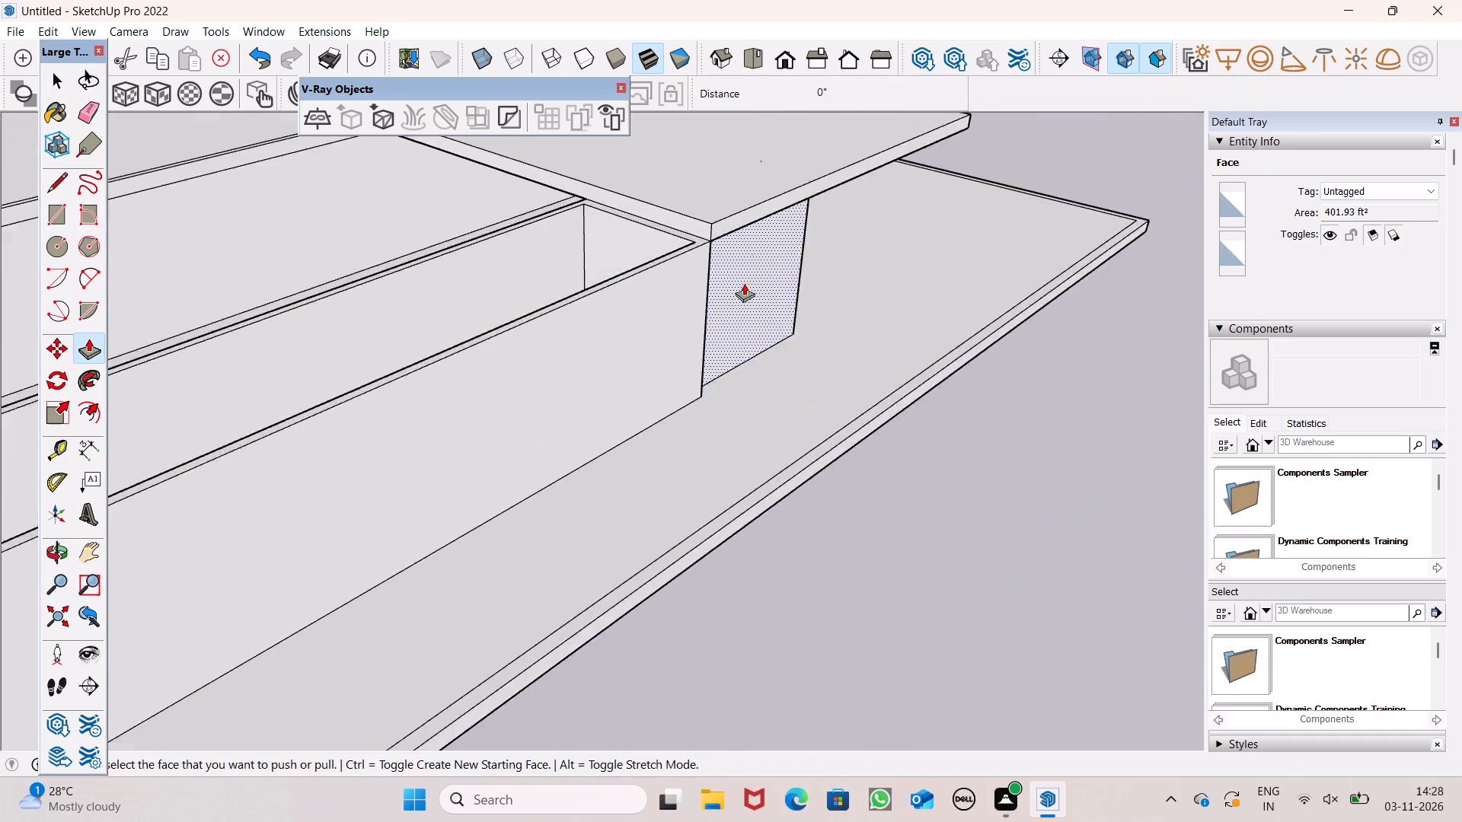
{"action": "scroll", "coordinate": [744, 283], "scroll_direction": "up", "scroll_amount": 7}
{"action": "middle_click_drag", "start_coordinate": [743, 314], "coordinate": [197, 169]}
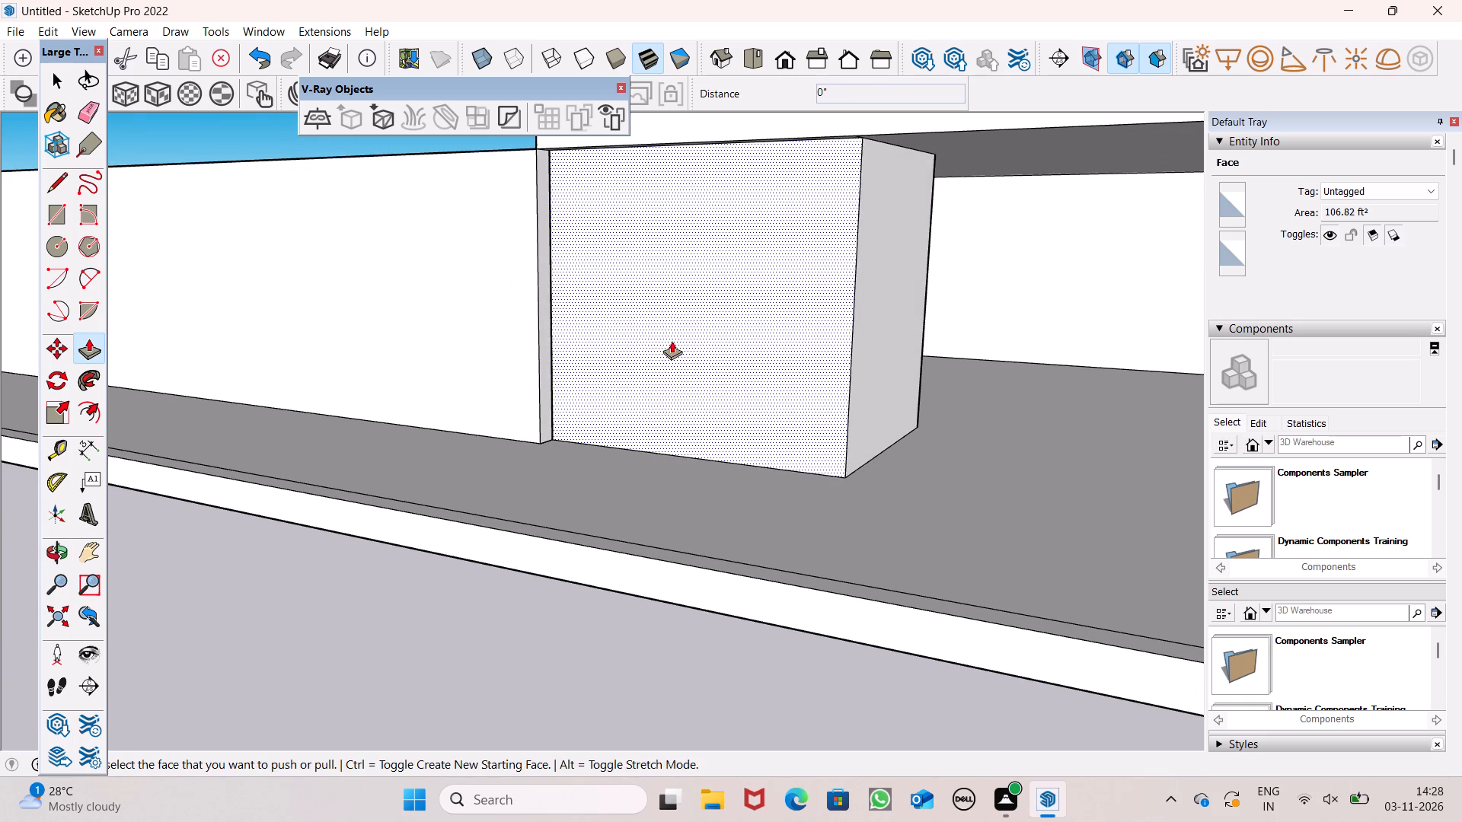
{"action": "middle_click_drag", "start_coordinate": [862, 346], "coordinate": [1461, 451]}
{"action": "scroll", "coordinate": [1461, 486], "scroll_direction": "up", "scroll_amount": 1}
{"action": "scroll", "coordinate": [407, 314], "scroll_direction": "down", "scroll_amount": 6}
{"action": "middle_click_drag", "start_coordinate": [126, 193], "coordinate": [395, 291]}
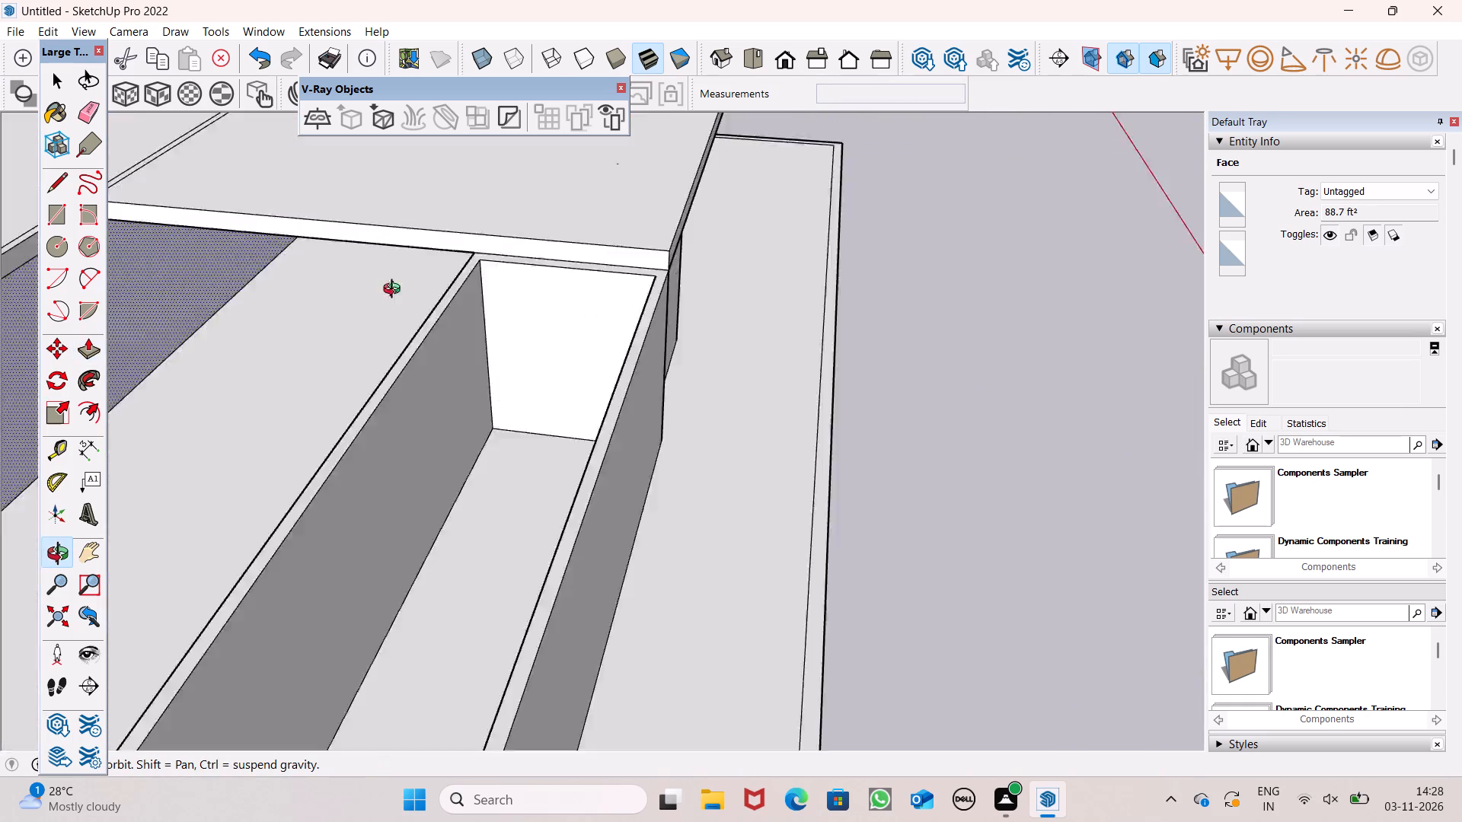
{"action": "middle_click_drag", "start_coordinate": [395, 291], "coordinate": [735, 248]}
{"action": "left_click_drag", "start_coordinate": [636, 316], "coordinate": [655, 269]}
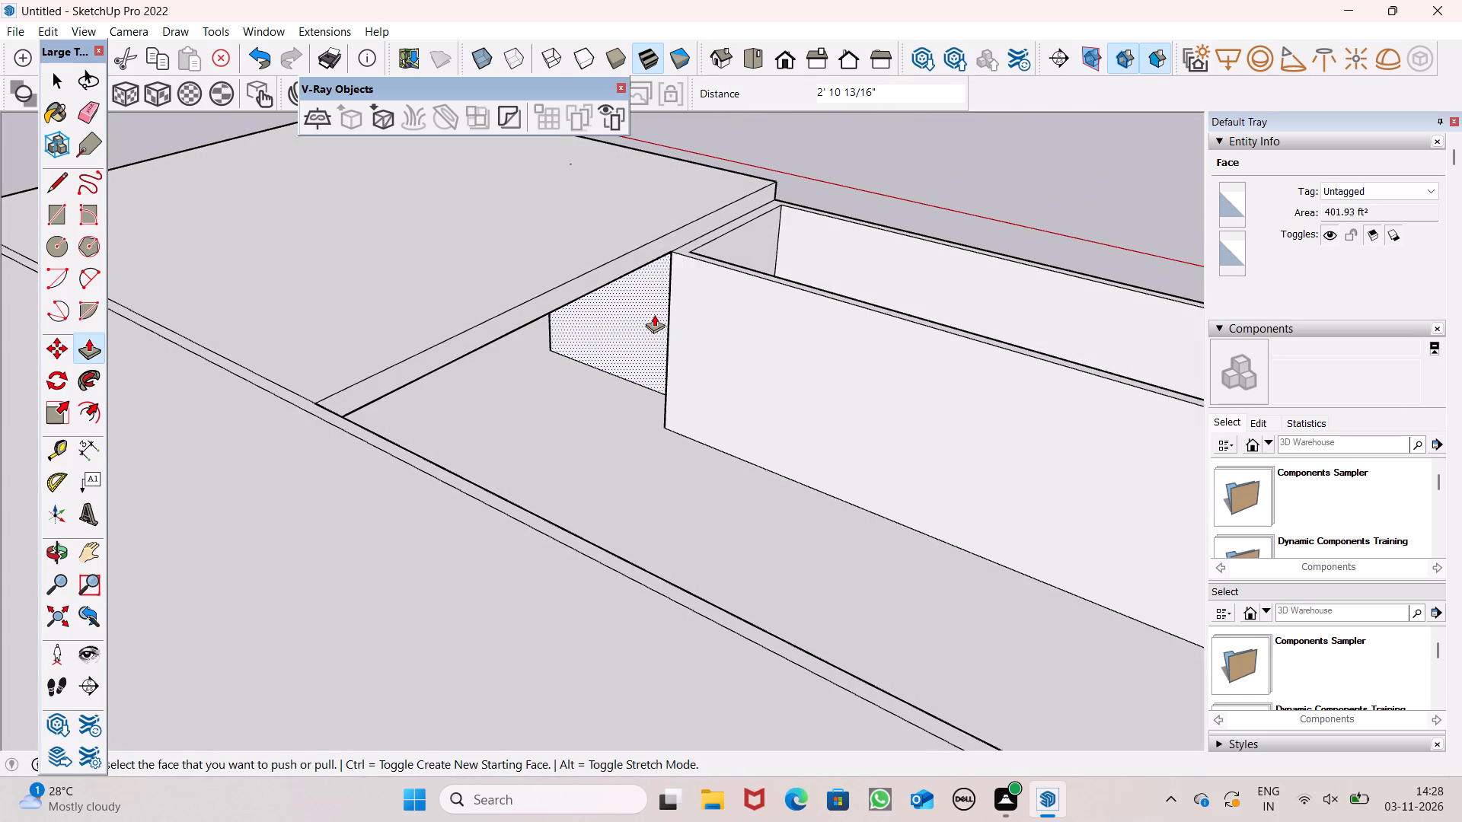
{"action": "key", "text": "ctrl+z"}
Pull the supporting block's inner side face outward under the canopy, past the line of the narrow room's inner wall.
{"action": "left_click_drag", "start_coordinate": [653, 323], "coordinate": [608, 398]}
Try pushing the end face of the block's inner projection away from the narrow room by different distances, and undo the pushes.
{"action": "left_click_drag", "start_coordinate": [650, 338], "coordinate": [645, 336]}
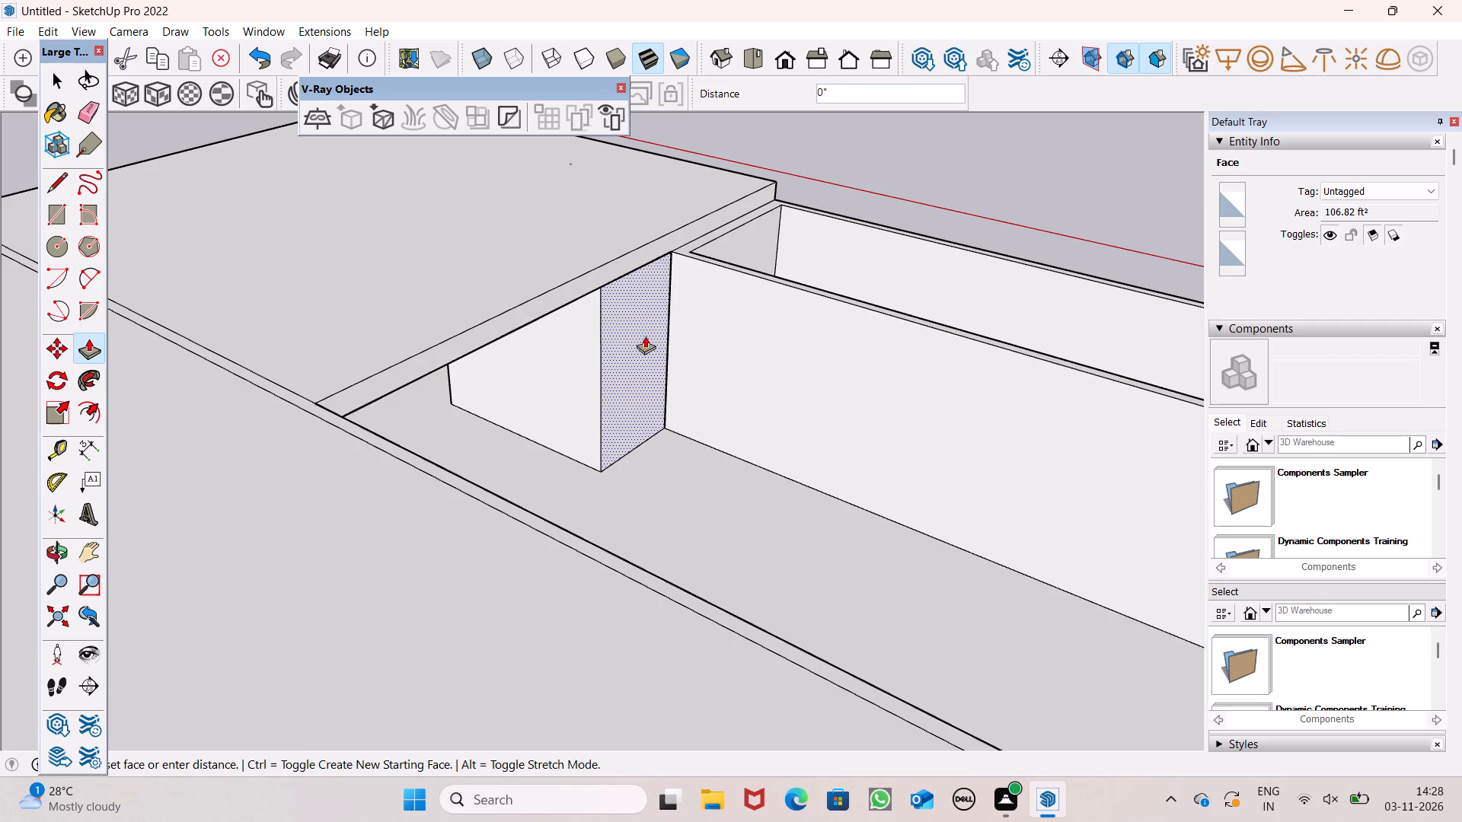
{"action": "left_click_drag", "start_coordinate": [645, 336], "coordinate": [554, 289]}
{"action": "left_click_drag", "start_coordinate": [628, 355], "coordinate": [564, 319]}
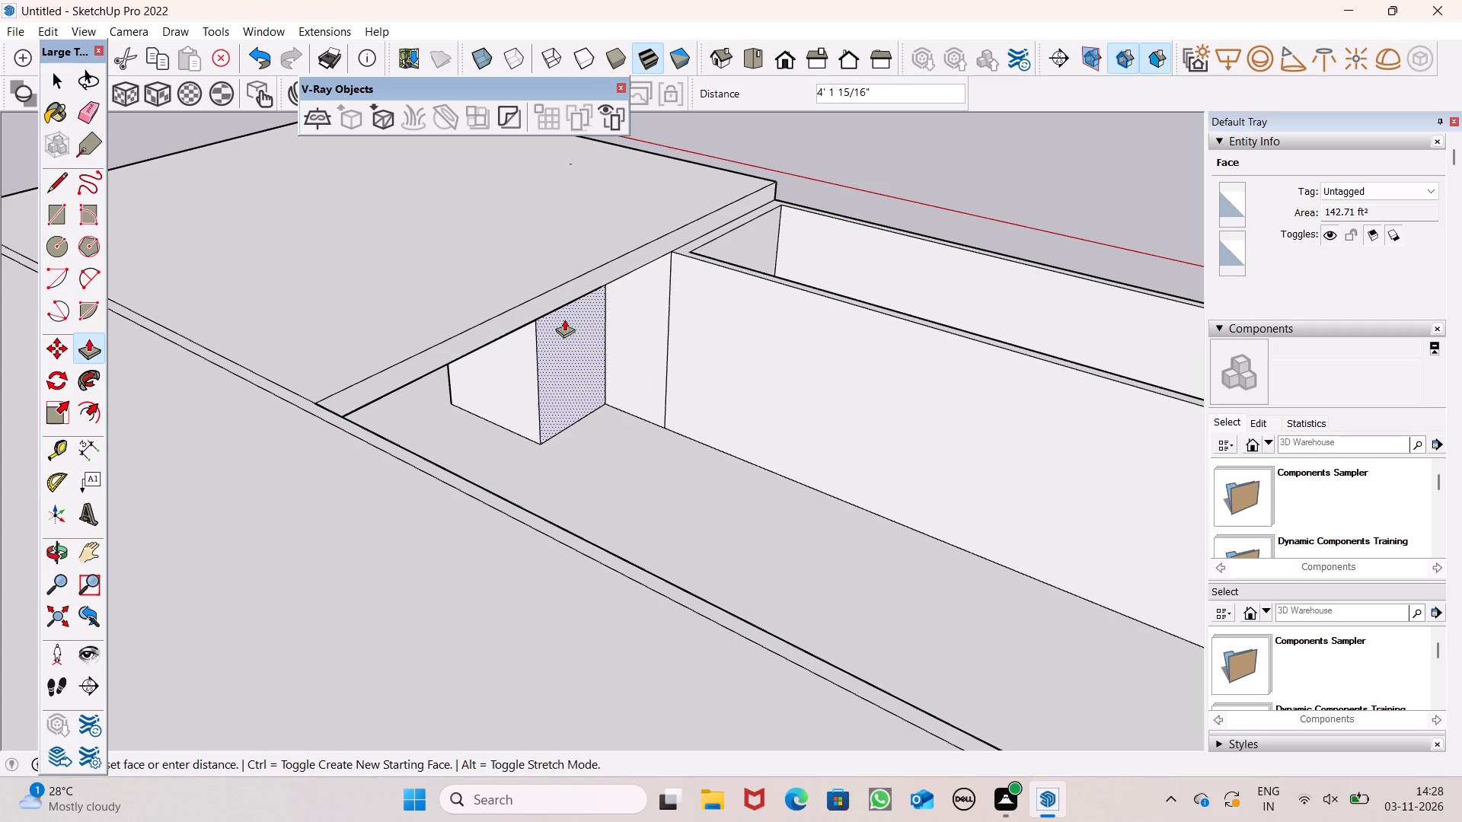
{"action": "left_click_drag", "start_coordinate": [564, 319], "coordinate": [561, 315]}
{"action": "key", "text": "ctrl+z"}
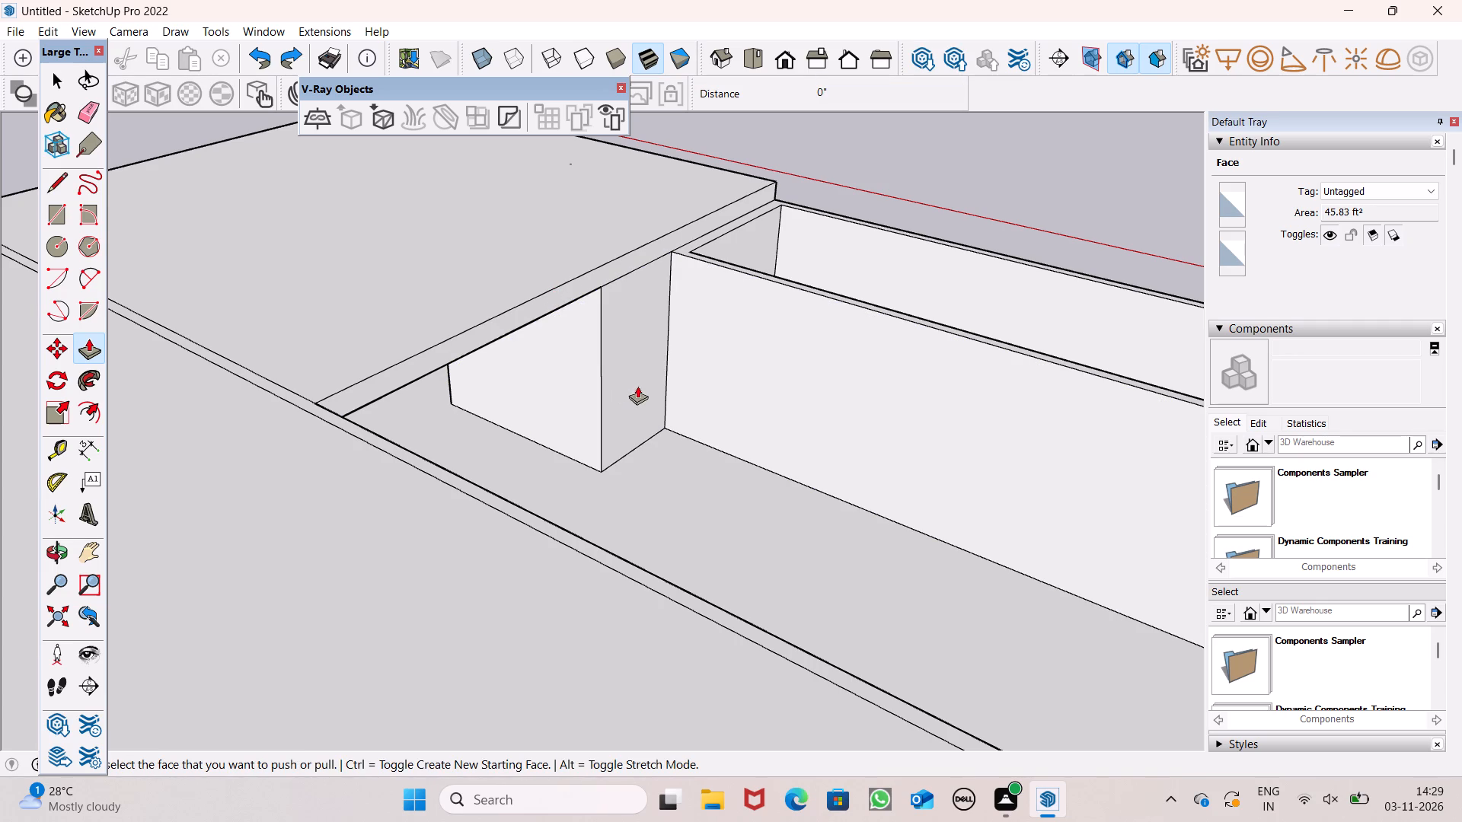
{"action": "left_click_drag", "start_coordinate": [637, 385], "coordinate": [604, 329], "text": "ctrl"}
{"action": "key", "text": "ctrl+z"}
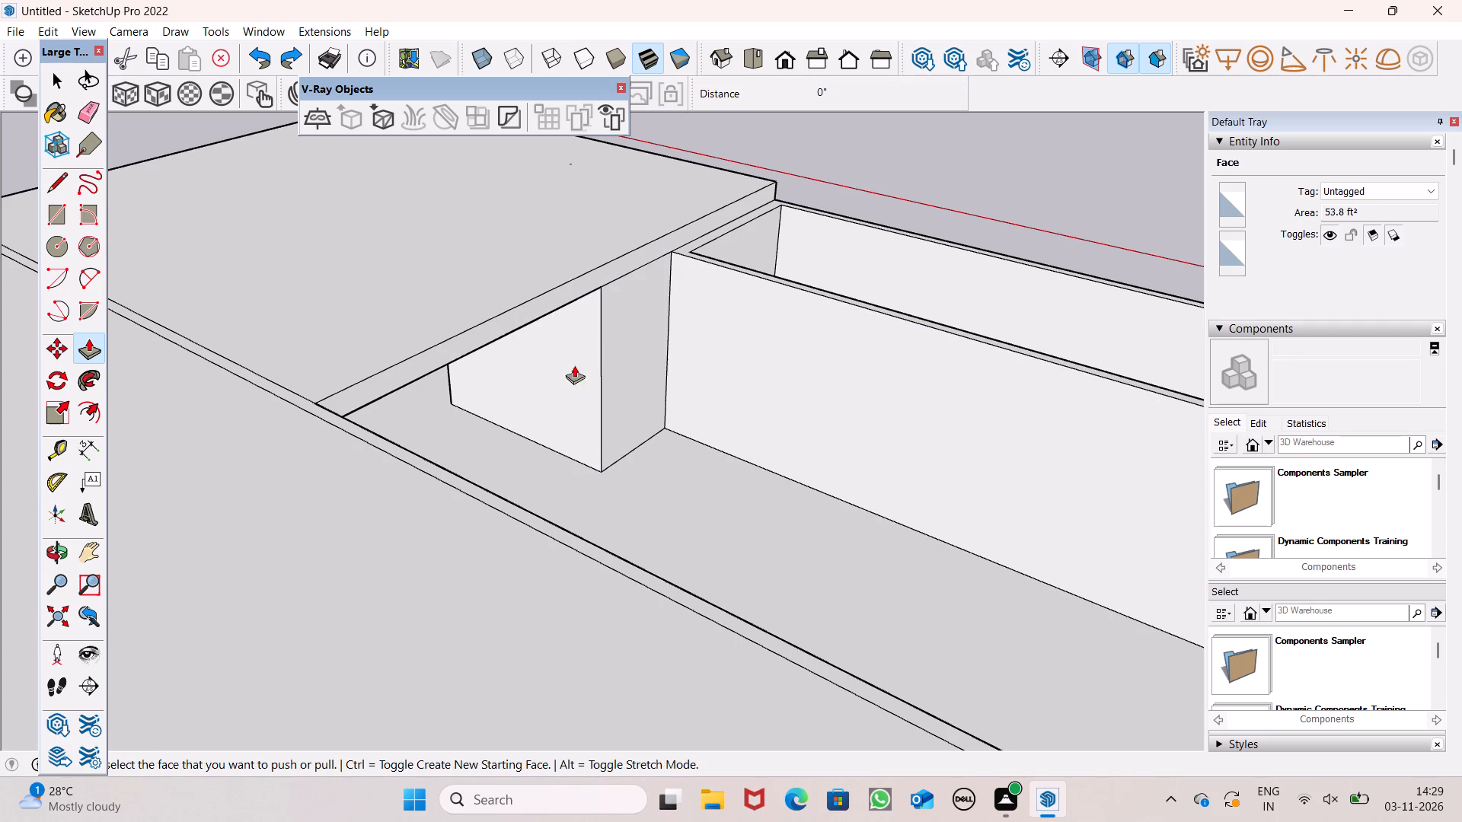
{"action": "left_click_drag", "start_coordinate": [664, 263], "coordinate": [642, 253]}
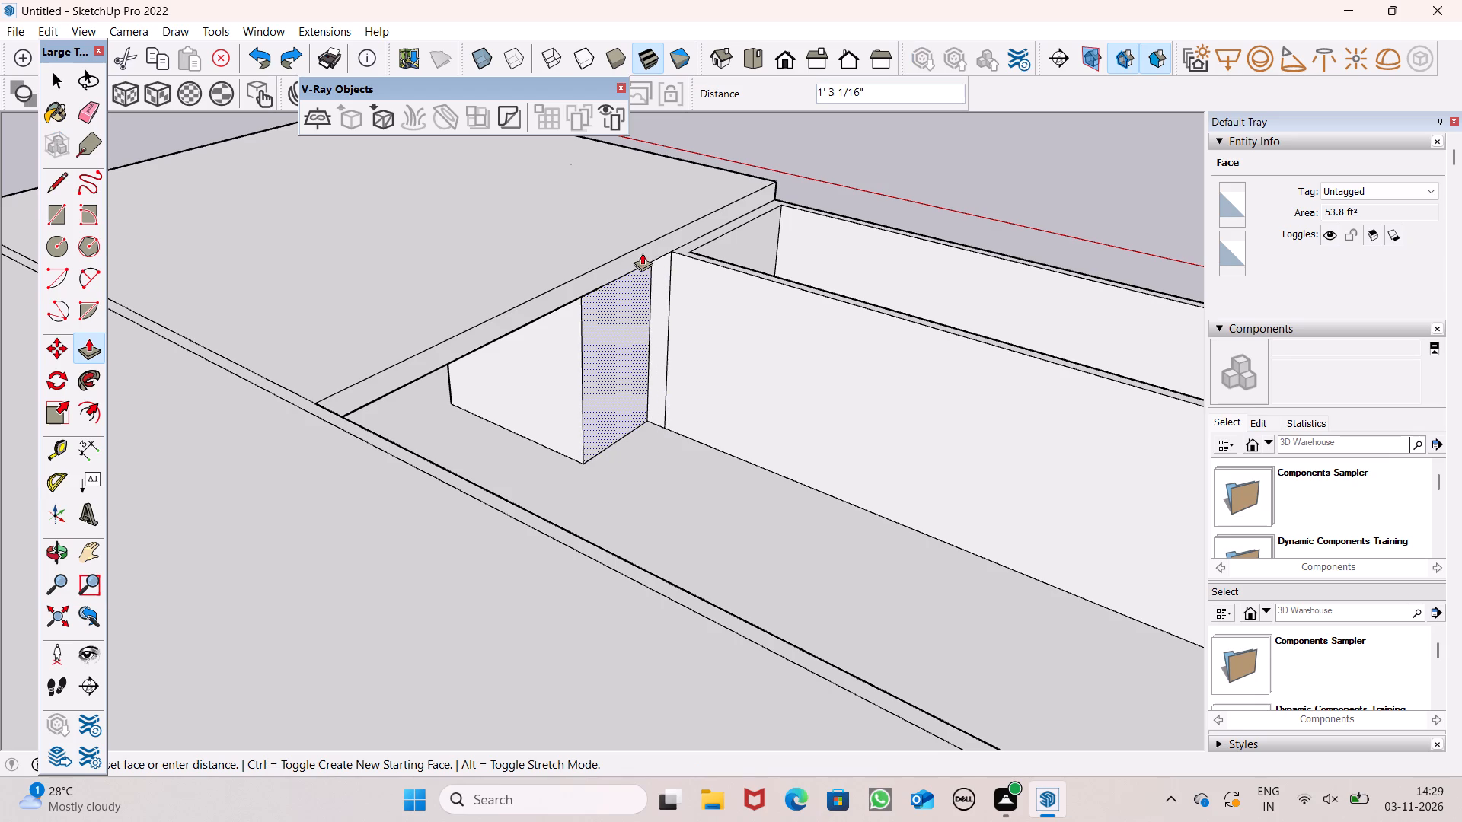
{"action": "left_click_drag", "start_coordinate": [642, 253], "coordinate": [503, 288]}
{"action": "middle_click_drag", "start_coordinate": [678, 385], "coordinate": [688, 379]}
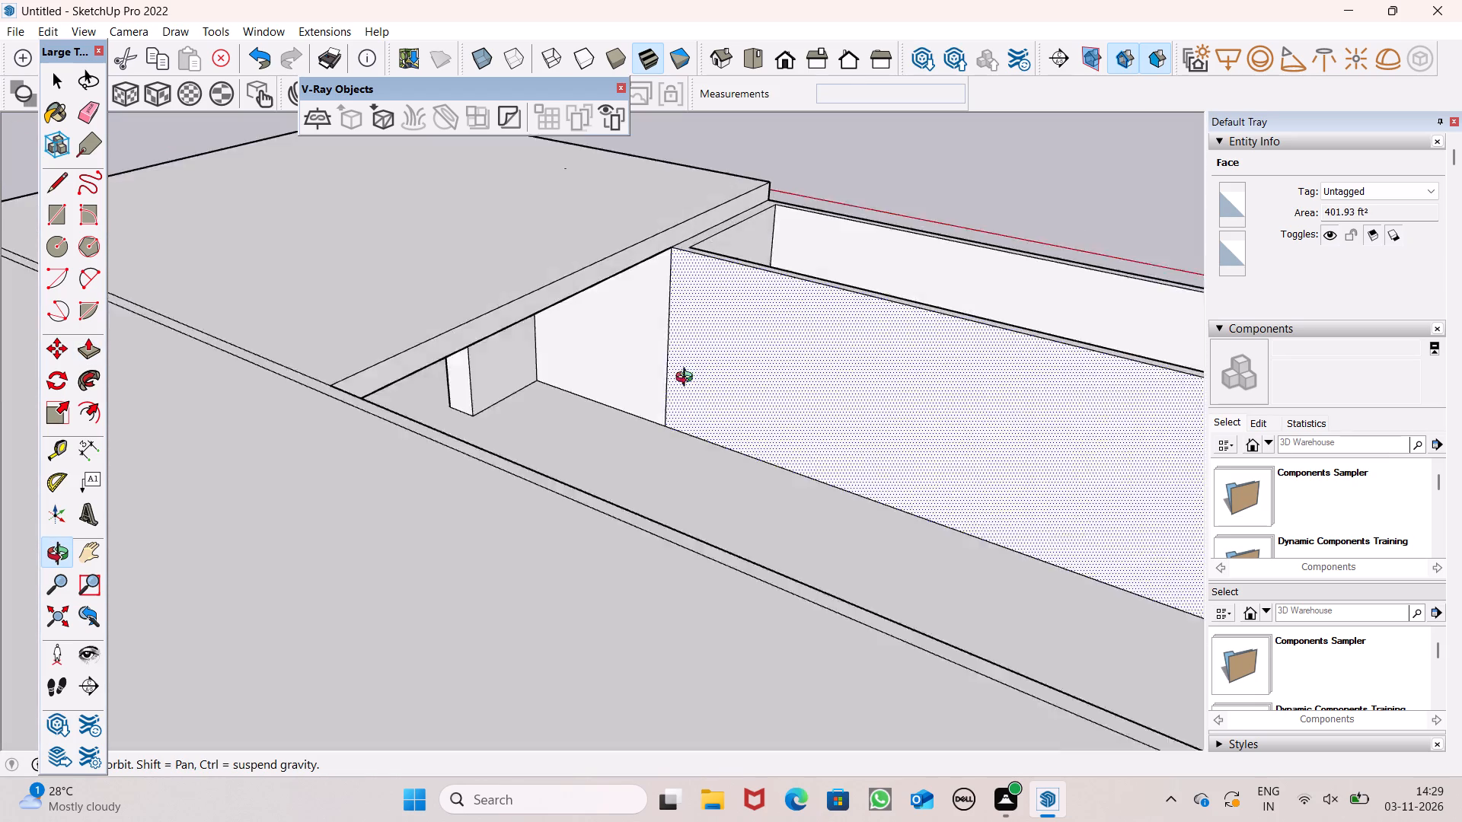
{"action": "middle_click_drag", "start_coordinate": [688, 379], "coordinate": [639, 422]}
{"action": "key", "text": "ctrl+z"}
Push the supporting block's outer side face inward by 8' 10 11/16" under the canopy.
{"action": "middle_click_drag", "start_coordinate": [737, 407], "coordinate": [69, 424]}
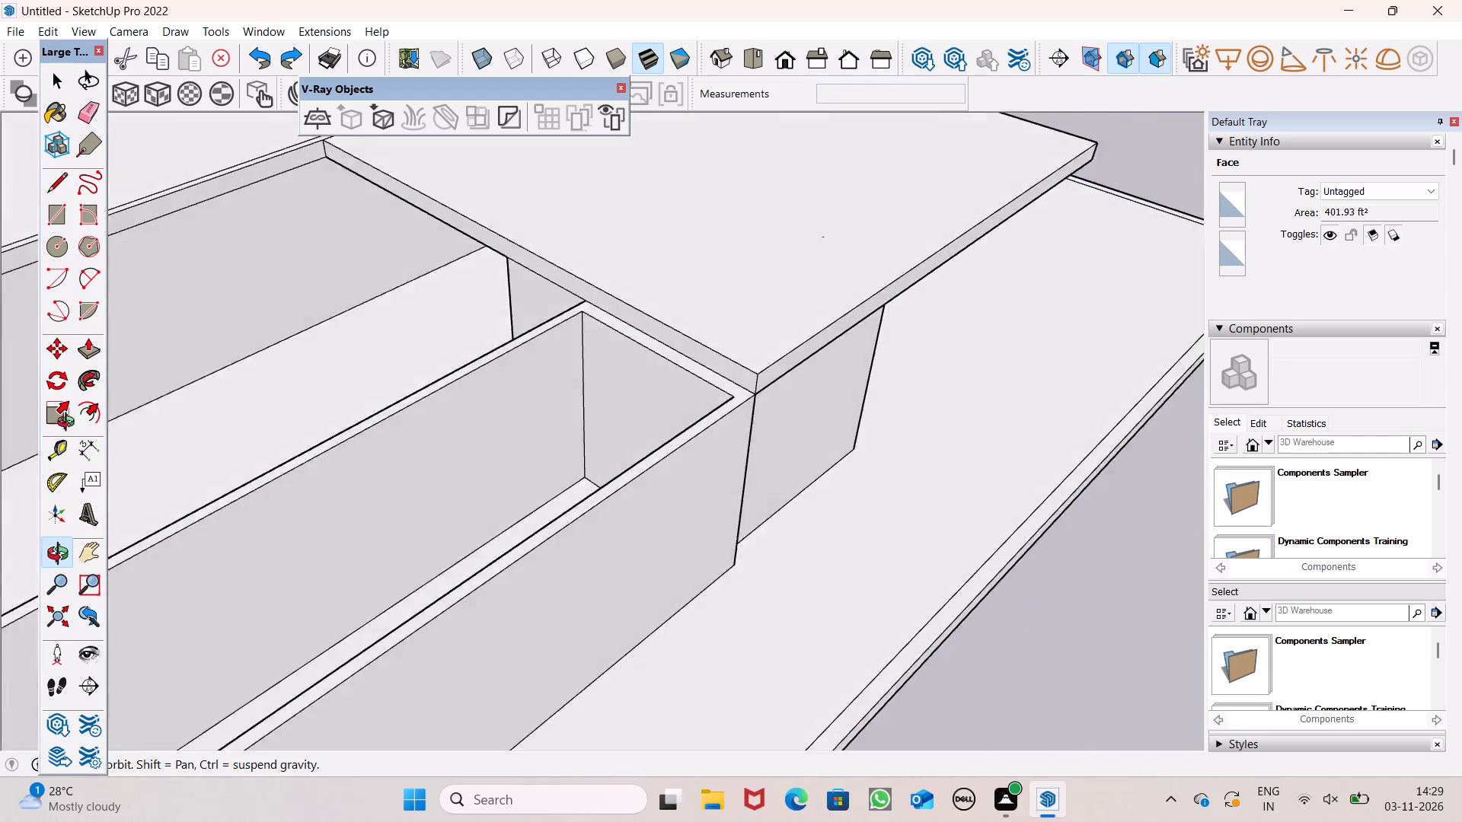
{"action": "middle_click_drag", "start_coordinate": [69, 424], "coordinate": [49, 405]}
{"action": "scroll", "coordinate": [844, 374], "scroll_direction": "up", "scroll_amount": 1}
{"action": "middle_click_drag", "start_coordinate": [844, 374], "coordinate": [522, 274]}
{"action": "scroll", "coordinate": [599, 429], "scroll_direction": "up", "scroll_amount": 7}
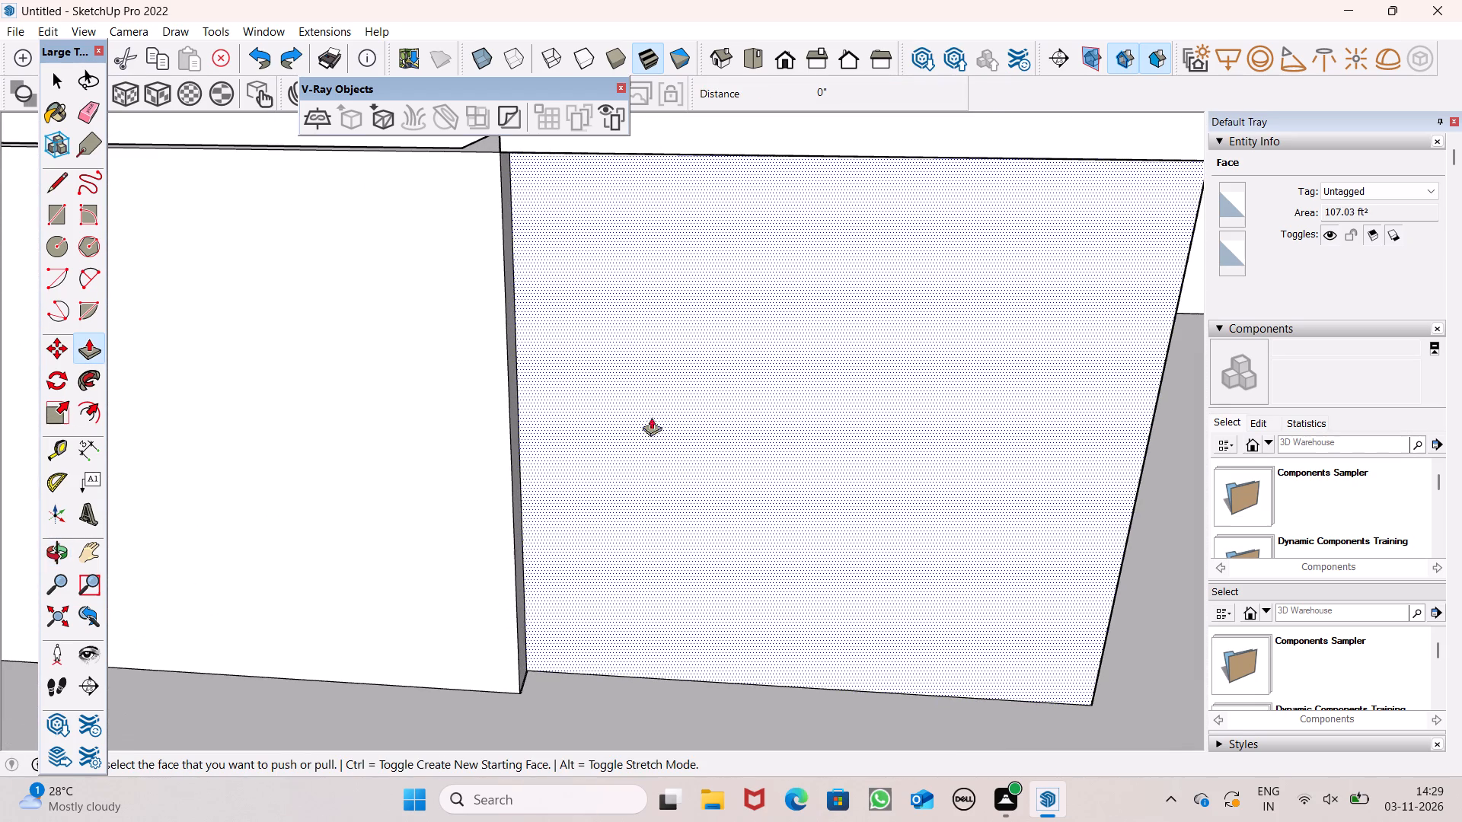
{"action": "left_click_drag", "start_coordinate": [694, 449], "coordinate": [751, 282]}
{"action": "scroll", "coordinate": [688, 411], "scroll_direction": "down", "scroll_amount": 6}
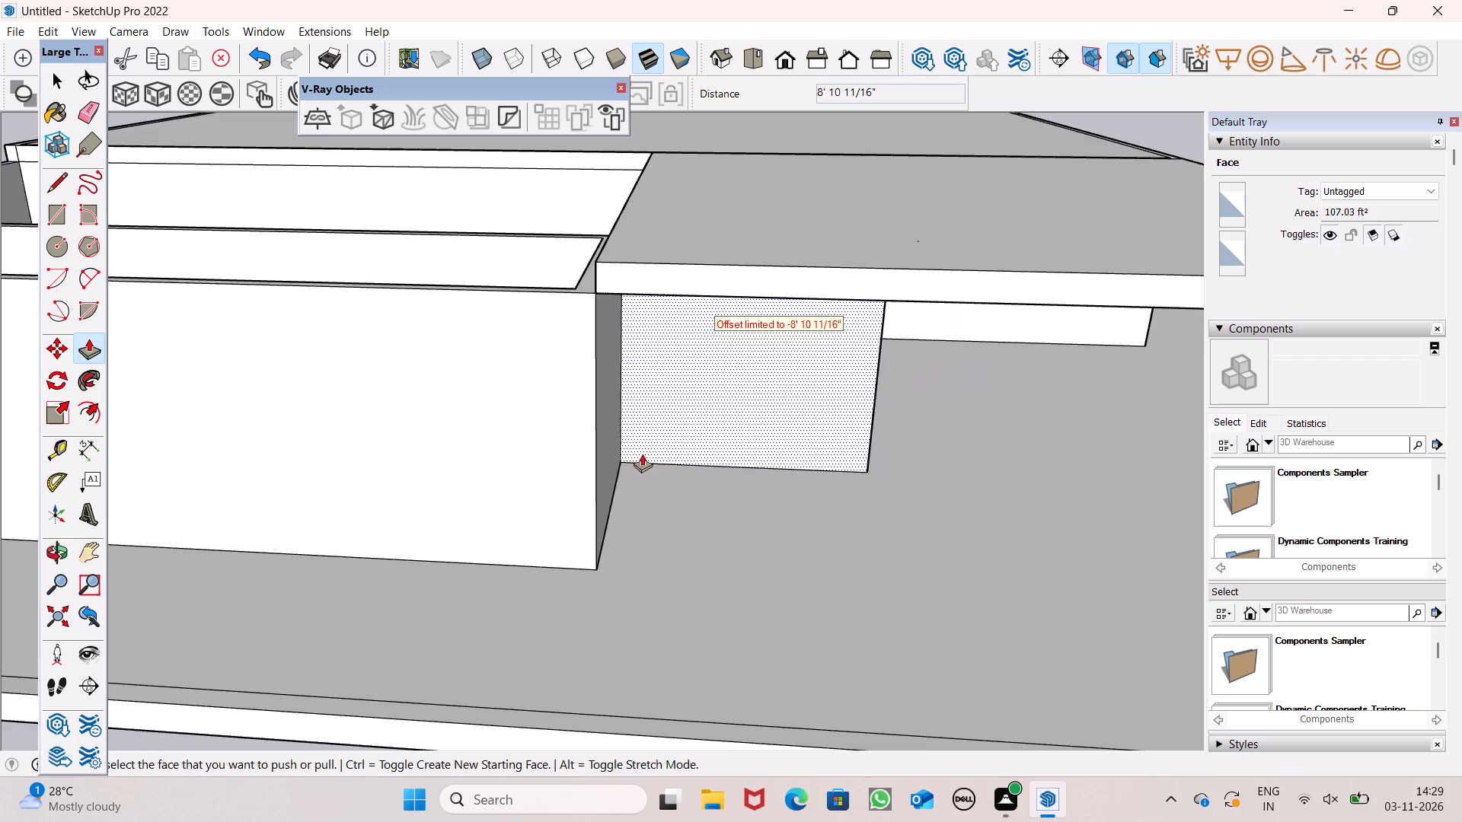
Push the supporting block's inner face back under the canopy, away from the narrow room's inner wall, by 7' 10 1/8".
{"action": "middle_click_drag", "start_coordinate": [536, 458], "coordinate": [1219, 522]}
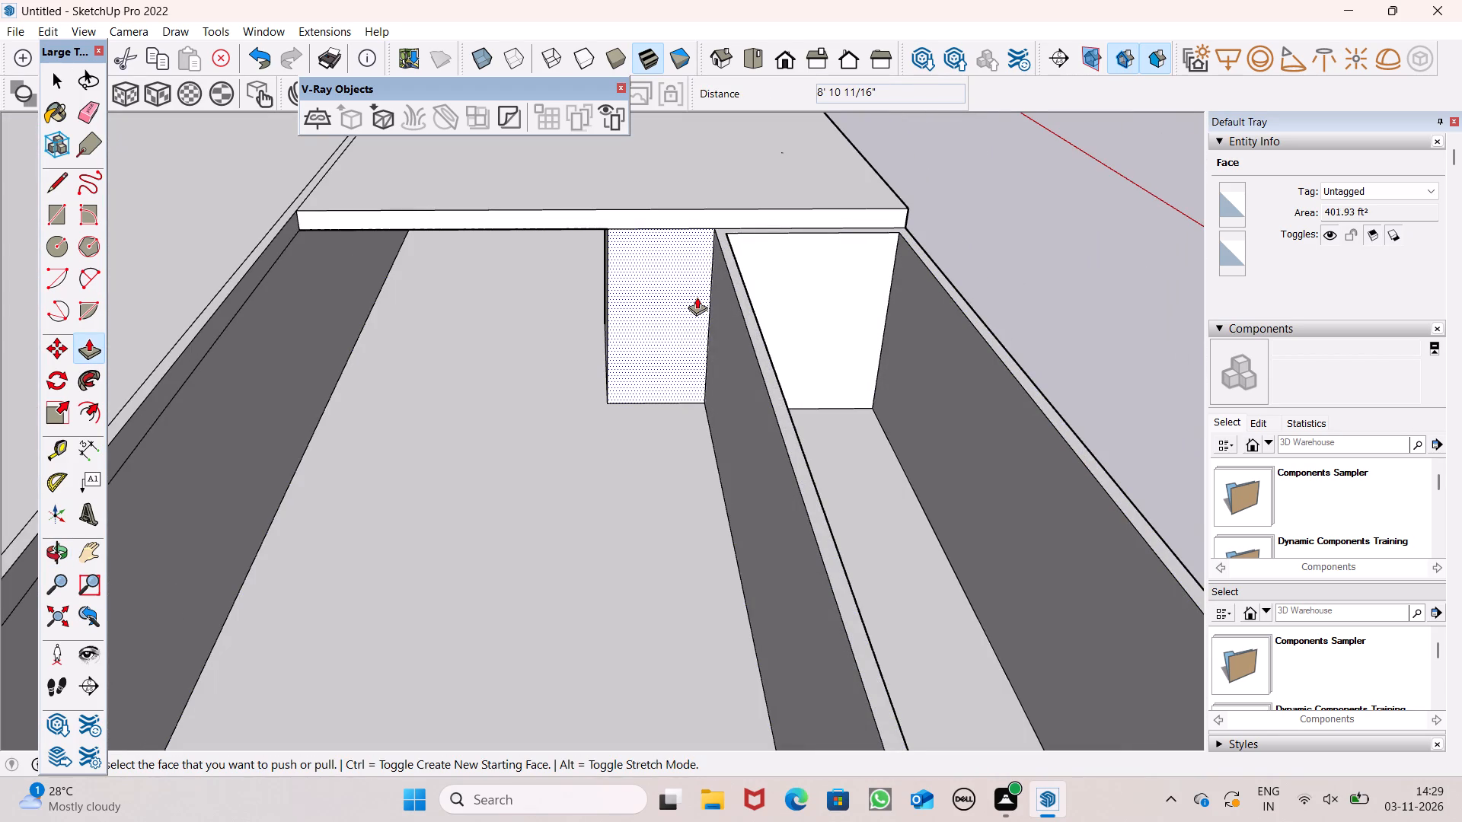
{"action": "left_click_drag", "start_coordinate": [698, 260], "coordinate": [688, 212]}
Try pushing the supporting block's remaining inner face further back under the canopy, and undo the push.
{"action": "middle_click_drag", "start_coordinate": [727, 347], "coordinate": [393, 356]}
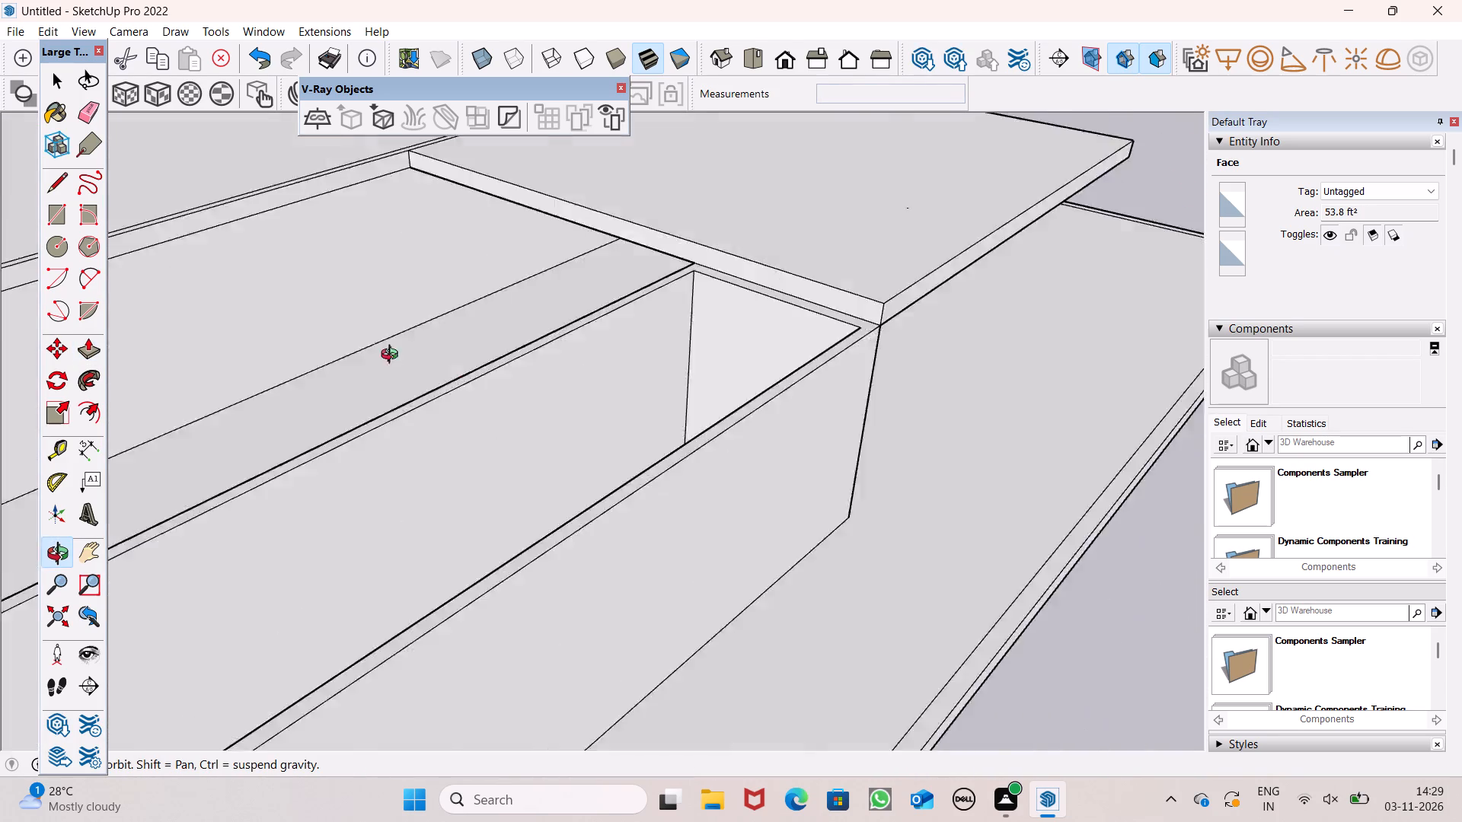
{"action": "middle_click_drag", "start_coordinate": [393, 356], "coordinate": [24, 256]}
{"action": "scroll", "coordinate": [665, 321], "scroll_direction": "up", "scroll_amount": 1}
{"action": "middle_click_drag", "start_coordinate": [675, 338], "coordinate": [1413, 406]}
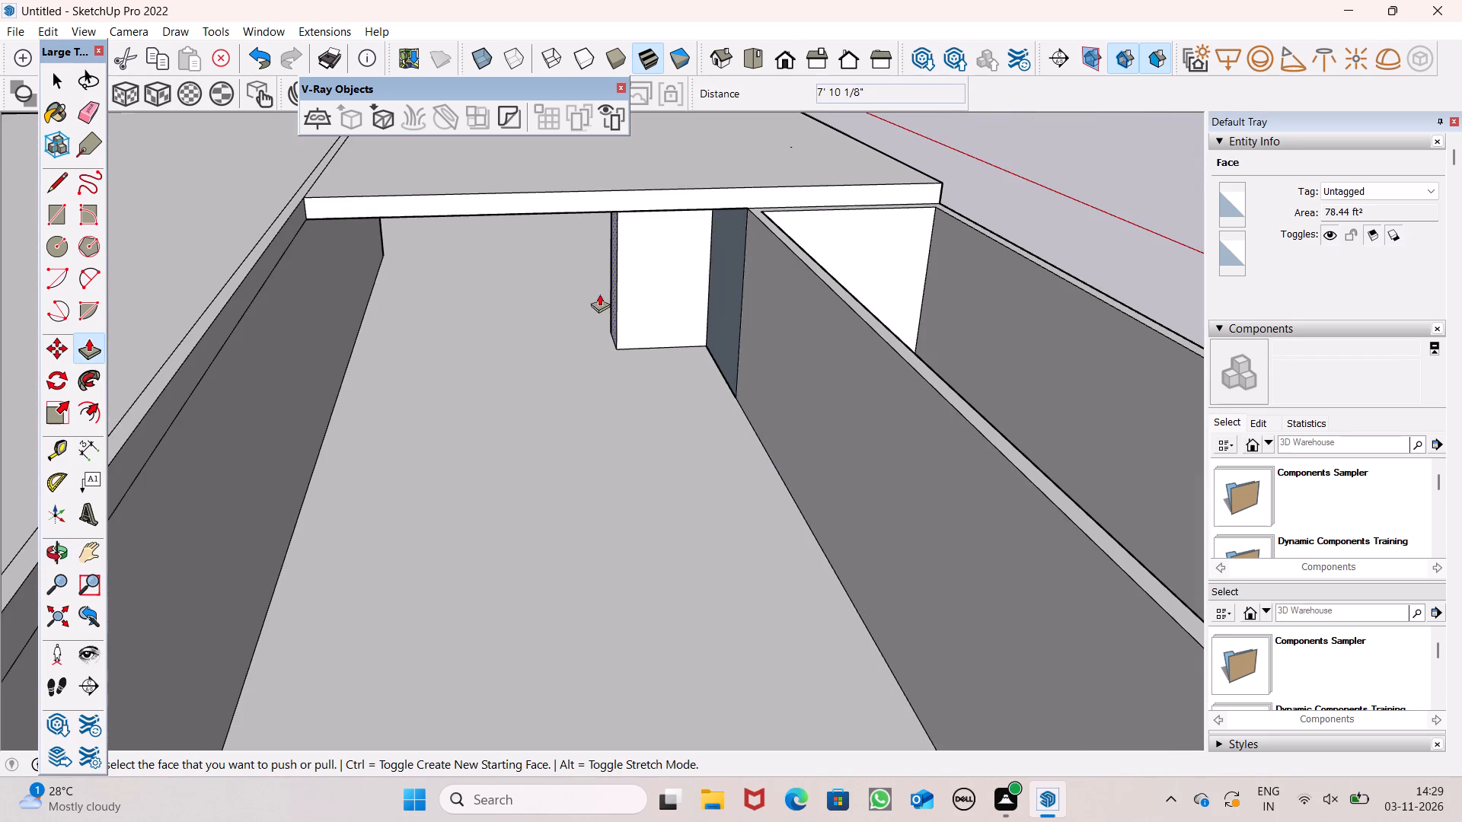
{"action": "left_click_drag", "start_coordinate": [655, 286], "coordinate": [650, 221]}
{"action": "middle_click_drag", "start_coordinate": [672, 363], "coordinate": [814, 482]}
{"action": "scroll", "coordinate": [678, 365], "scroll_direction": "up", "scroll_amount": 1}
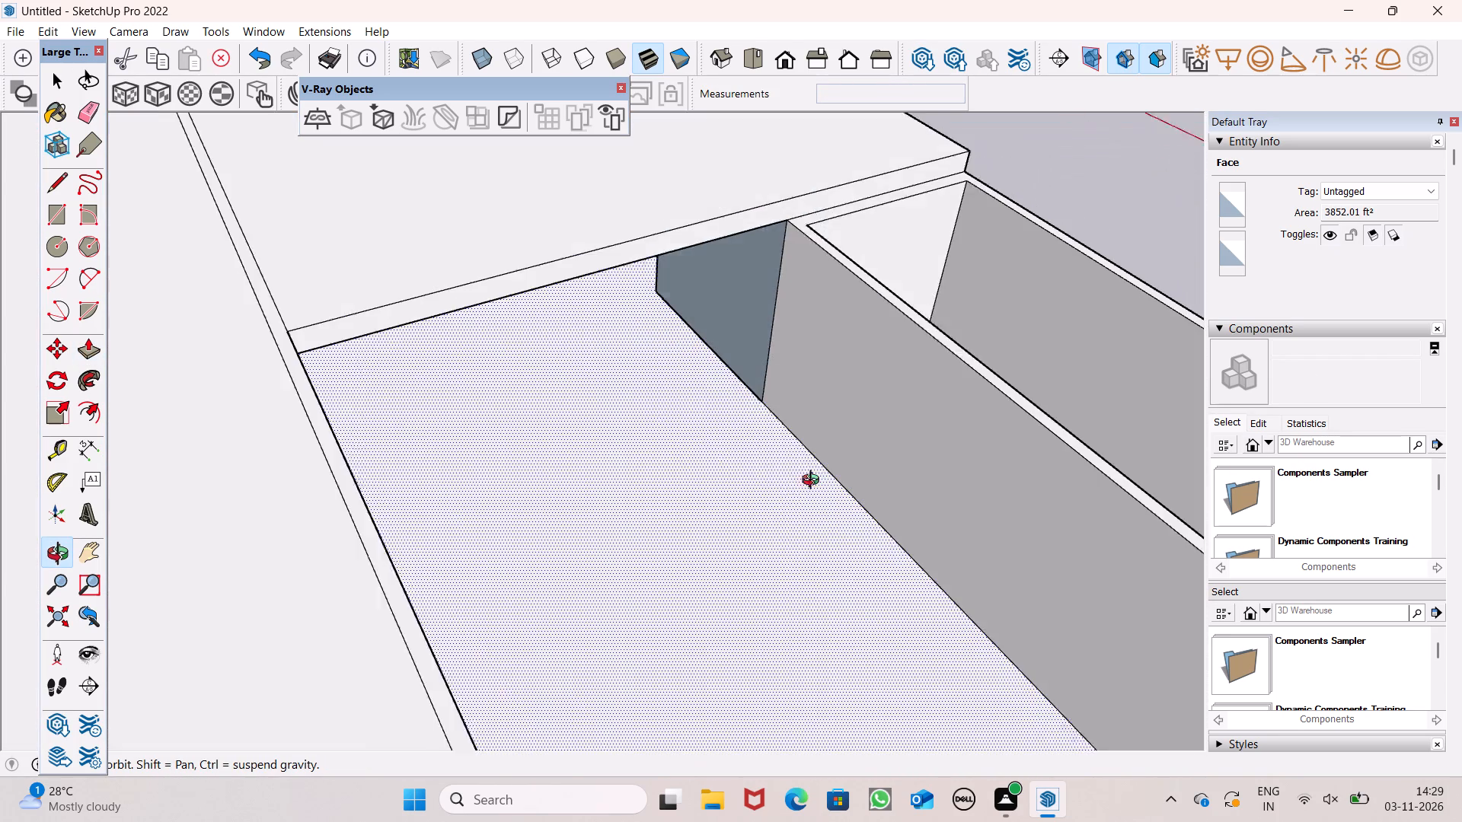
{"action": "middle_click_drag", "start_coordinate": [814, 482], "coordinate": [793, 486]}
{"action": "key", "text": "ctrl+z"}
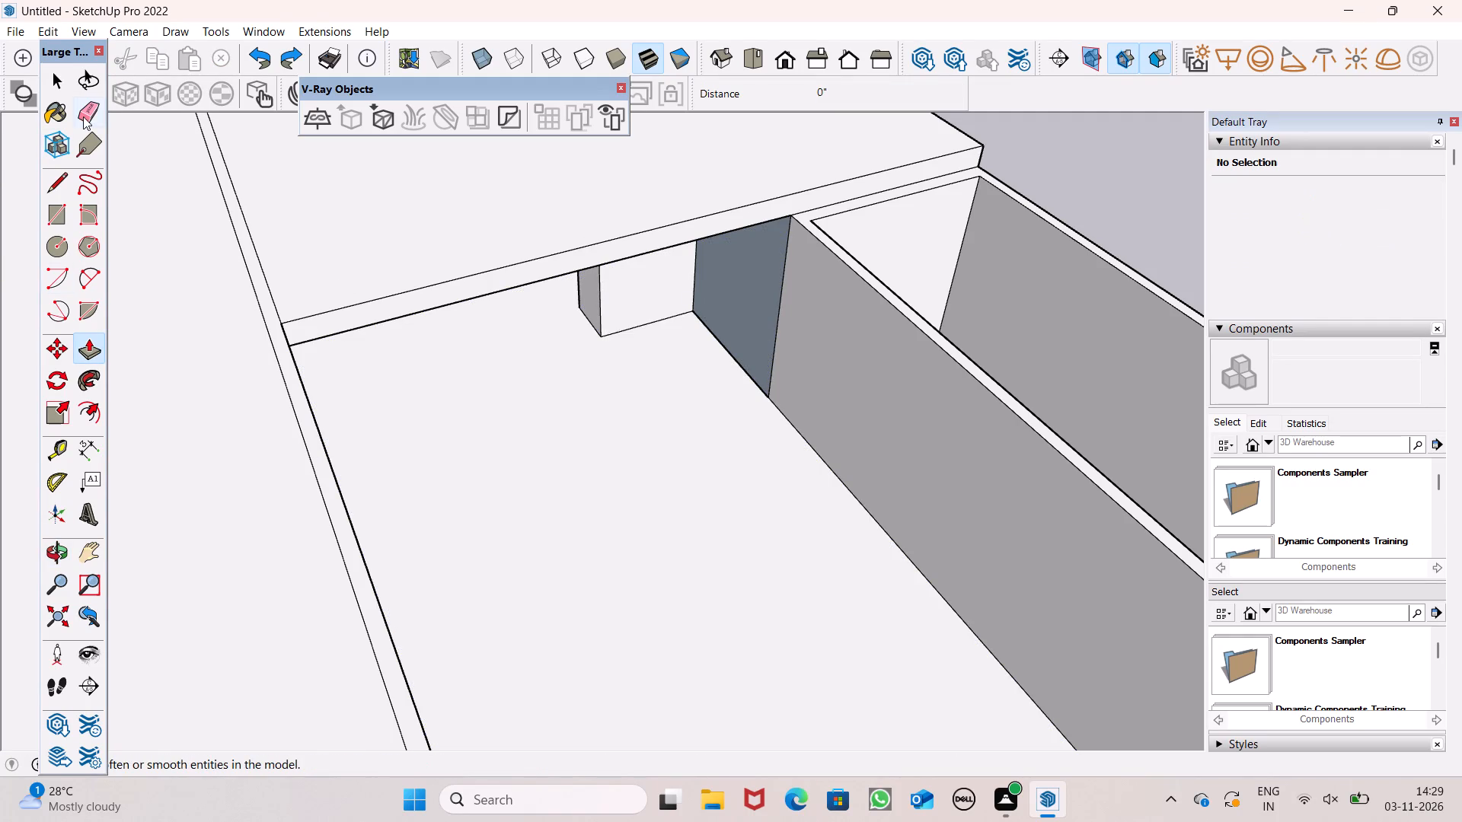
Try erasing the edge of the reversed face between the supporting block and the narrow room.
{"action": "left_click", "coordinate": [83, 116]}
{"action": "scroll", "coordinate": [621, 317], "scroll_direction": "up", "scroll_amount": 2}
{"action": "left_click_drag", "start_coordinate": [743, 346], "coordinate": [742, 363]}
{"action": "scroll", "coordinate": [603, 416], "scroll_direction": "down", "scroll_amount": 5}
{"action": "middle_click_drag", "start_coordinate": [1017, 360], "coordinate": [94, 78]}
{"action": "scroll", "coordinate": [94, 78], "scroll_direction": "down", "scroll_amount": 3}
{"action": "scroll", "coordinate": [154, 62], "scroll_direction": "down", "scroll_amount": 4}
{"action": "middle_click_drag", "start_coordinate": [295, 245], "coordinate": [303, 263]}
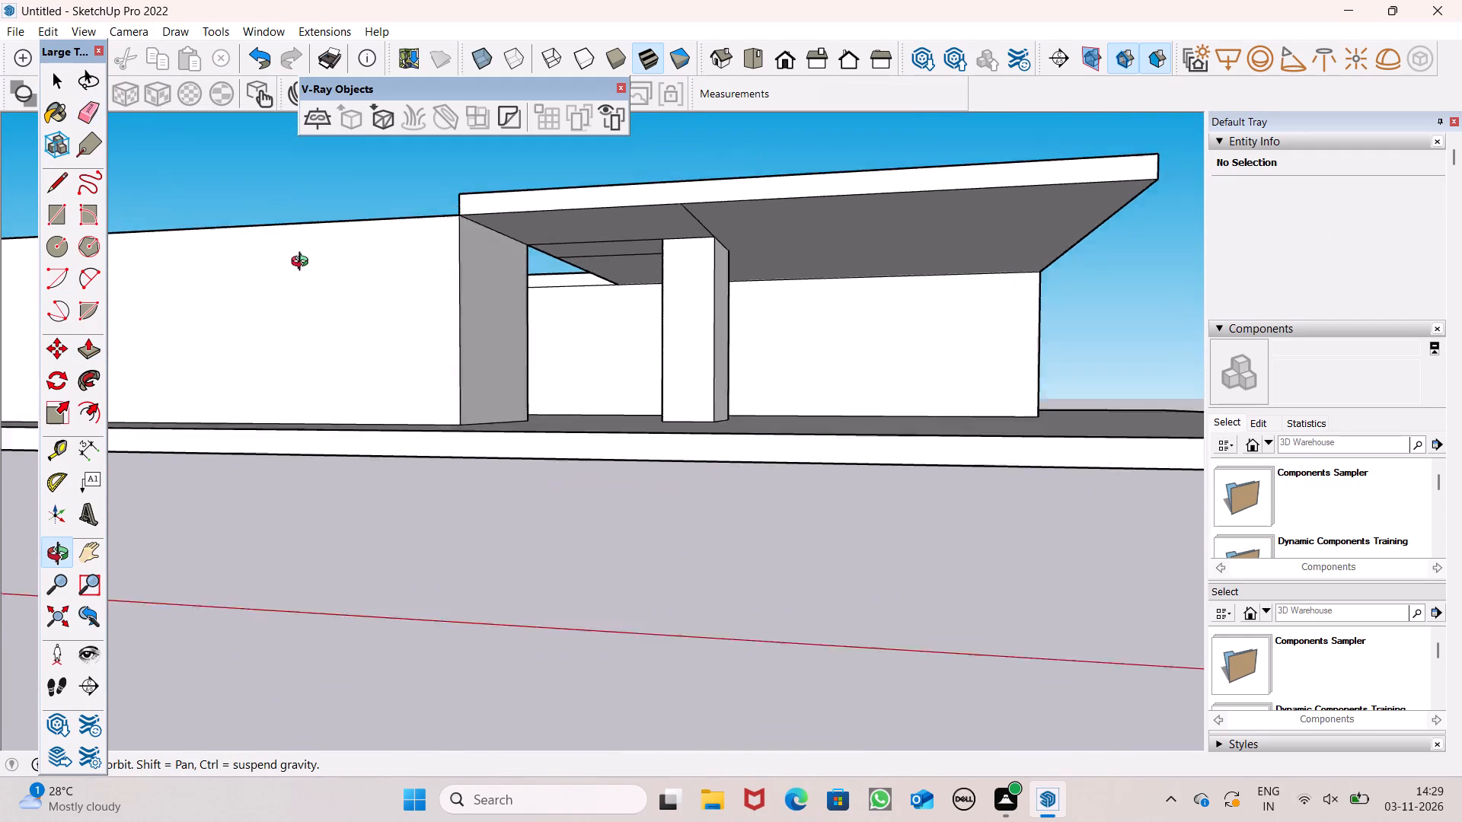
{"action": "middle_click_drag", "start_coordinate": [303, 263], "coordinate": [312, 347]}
Undo the supporting block and canopy edits back to the thin support leg with an open gap beside the narrow room.
{"action": "key", "text": "ctrl+z"}
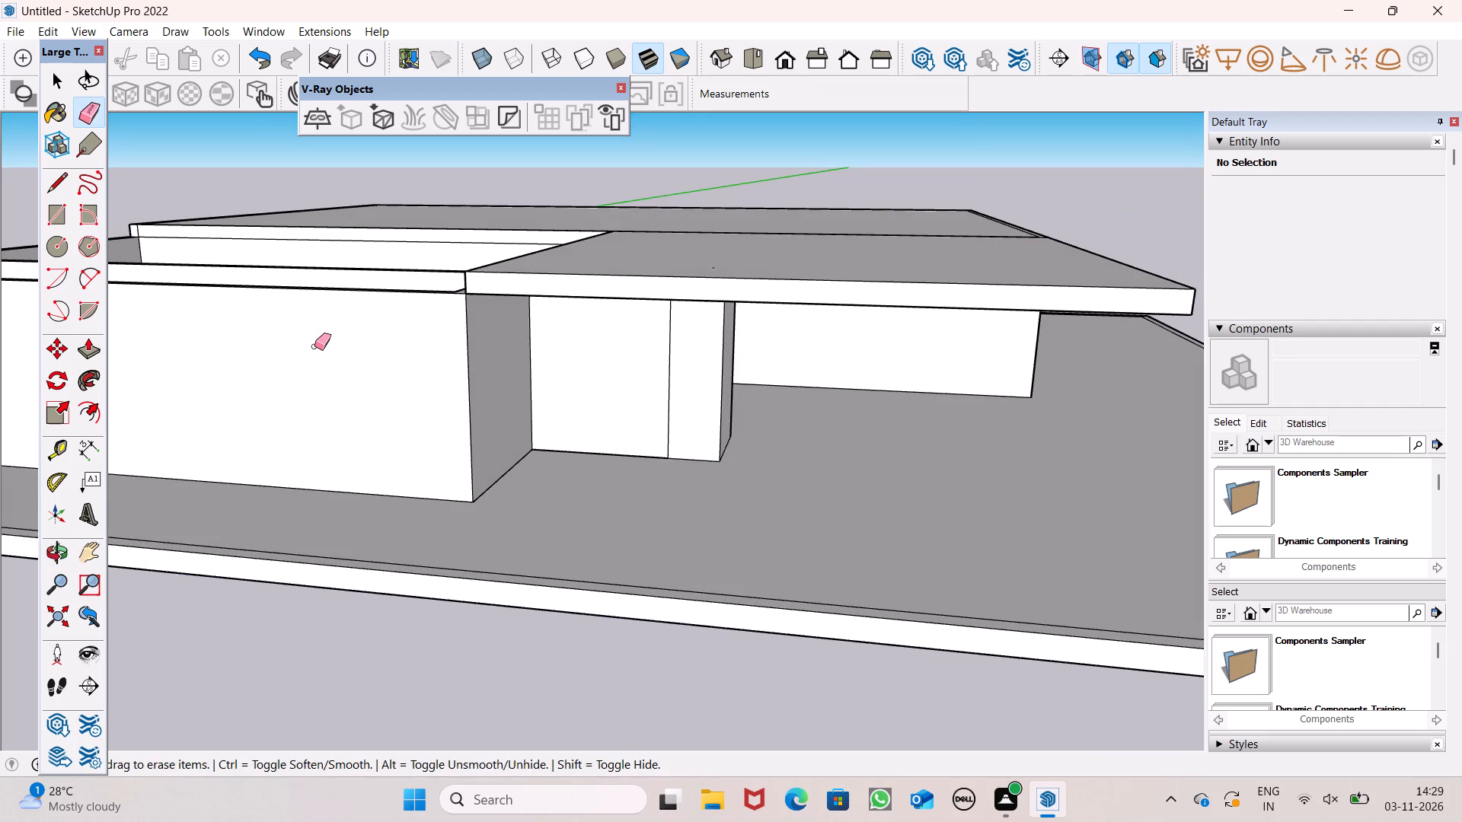
{"action": "key", "text": "ctrl+z"}
{"action": "key", "text": "ctrl+z"}
{"action": "key", "text": "ctrl+z"}
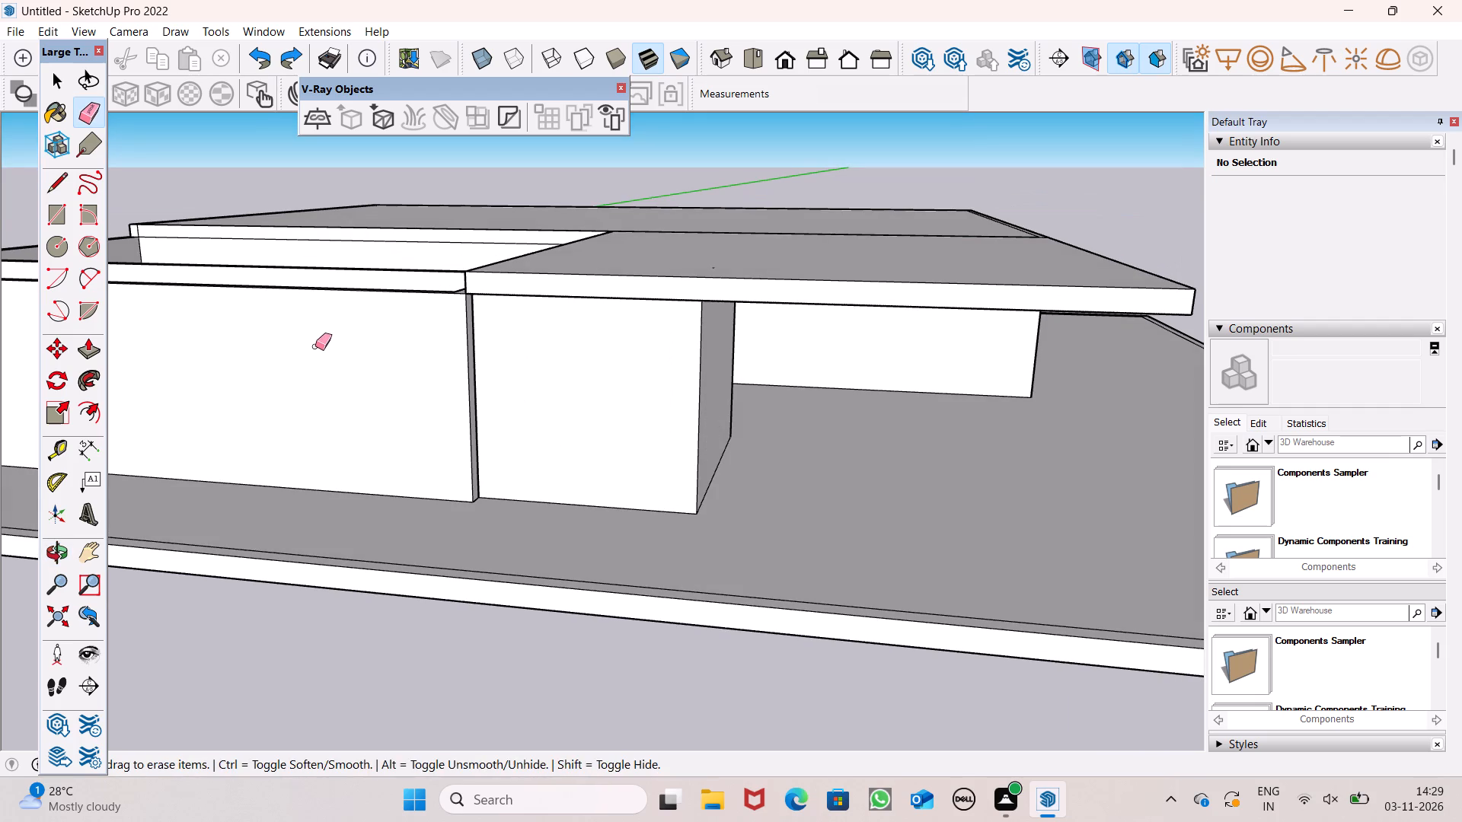
{"action": "key", "text": "ctrl+z"}
{"action": "key", "text": "ctrl+z"}
{"action": "key", "text": "ctrl+z"}
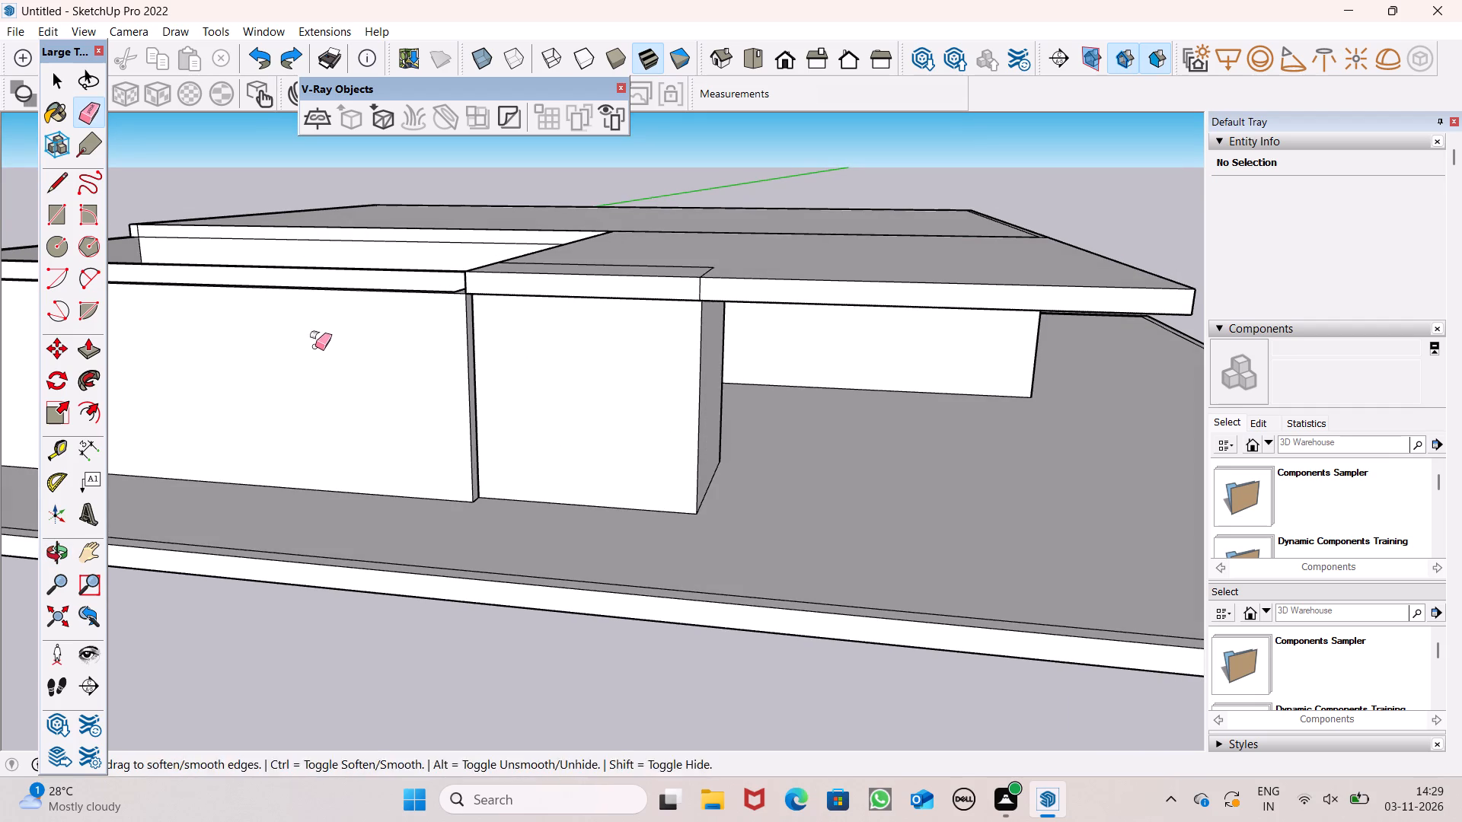
{"action": "key", "text": "ctrl+z"}
{"action": "key", "text": "ctrl+z"}
{"action": "key", "text": "ctrl+z"}
{"action": "key", "text": "ctrl+z"}
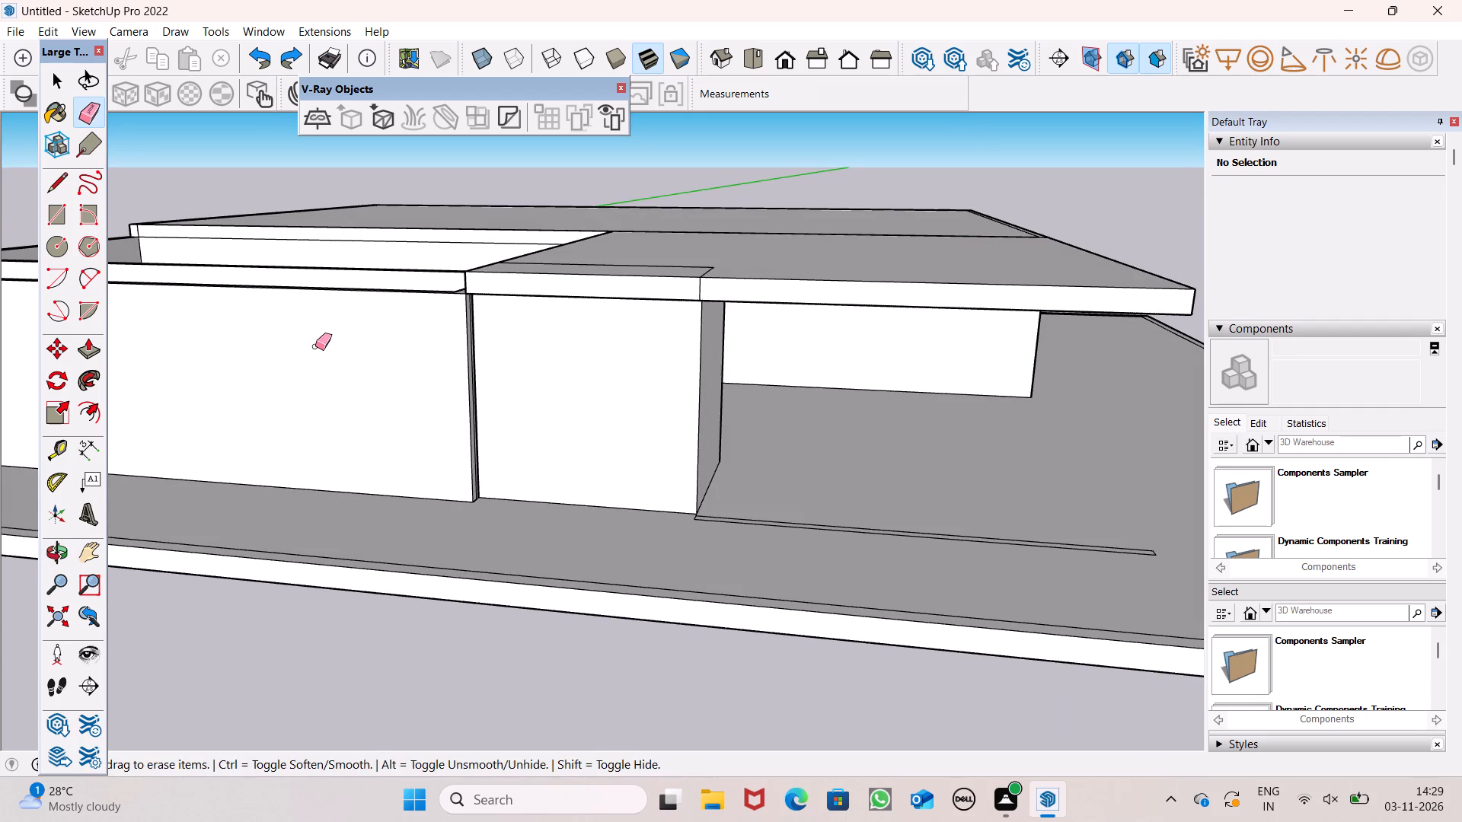
{"action": "key", "text": "ctrl+z"}
{"action": "key", "text": "ctrl+z"}
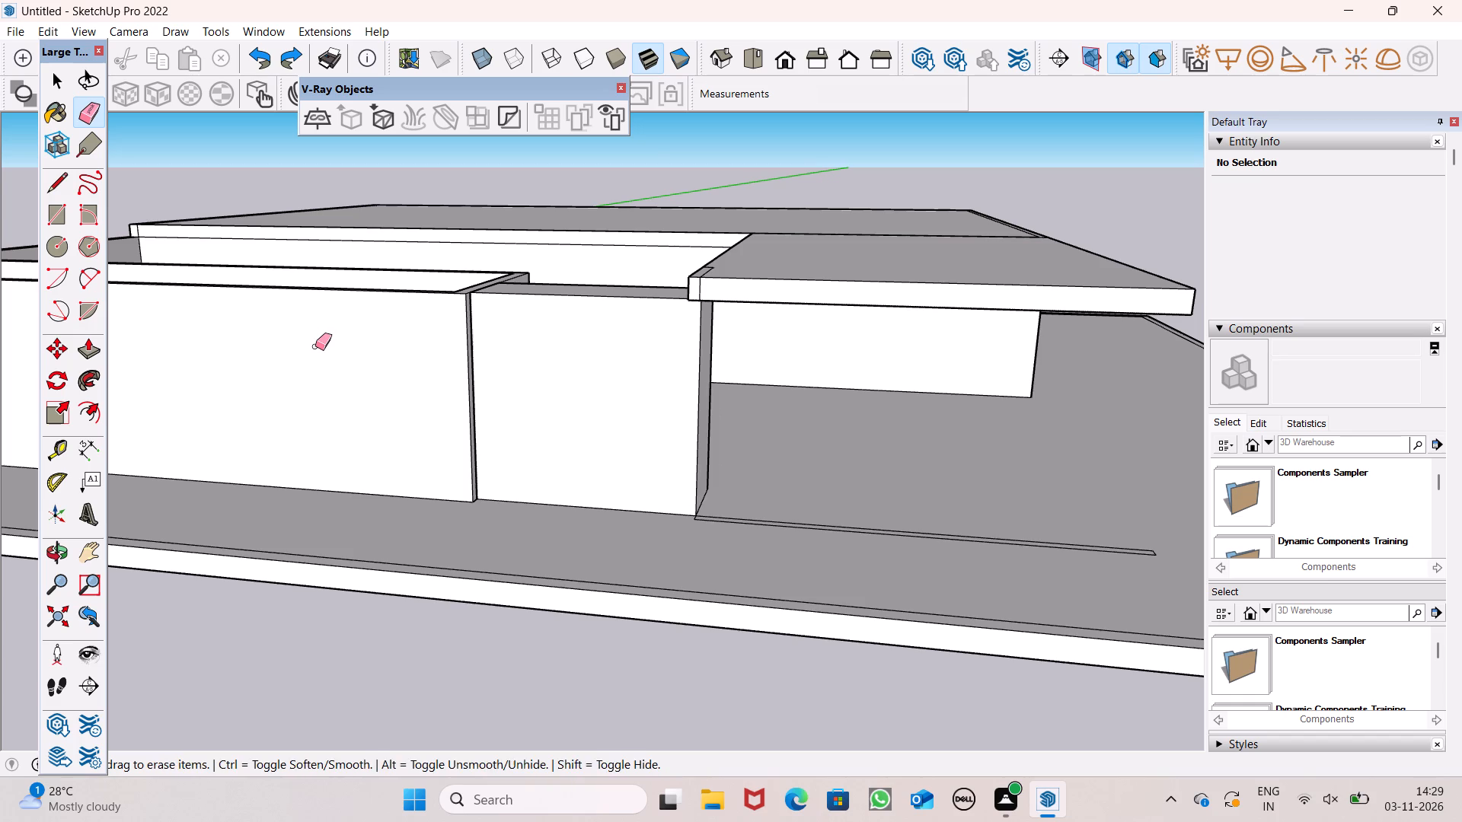
{"action": "key", "text": "ctrl+z"}
{"action": "scroll", "coordinate": [822, 420], "scroll_direction": "down", "scroll_amount": 3}
{"action": "middle_click_drag", "start_coordinate": [816, 380], "coordinate": [521, 420]}
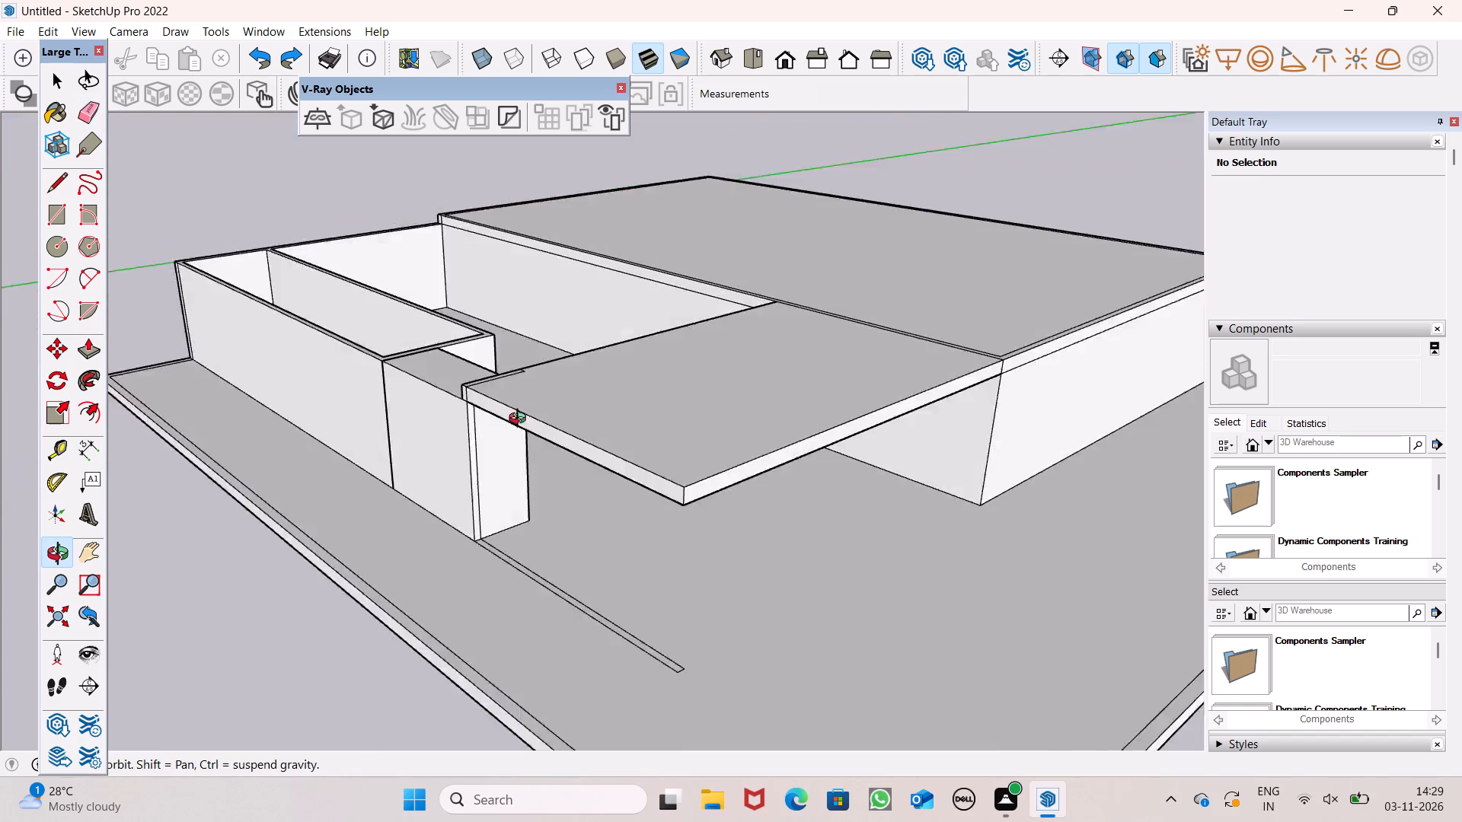
{"action": "middle_click_drag", "start_coordinate": [521, 420], "coordinate": [735, 514]}
{"action": "key", "text": "ctrl+z"}
Erase the leftover seam edges on the canopy's top face at the corner above the support leg.
{"action": "scroll", "coordinate": [641, 486], "scroll_direction": "down", "scroll_amount": 2}
{"action": "scroll", "coordinate": [710, 457], "scroll_direction": "down", "scroll_amount": 1}
{"action": "scroll", "coordinate": [698, 465], "scroll_direction": "up", "scroll_amount": 5}
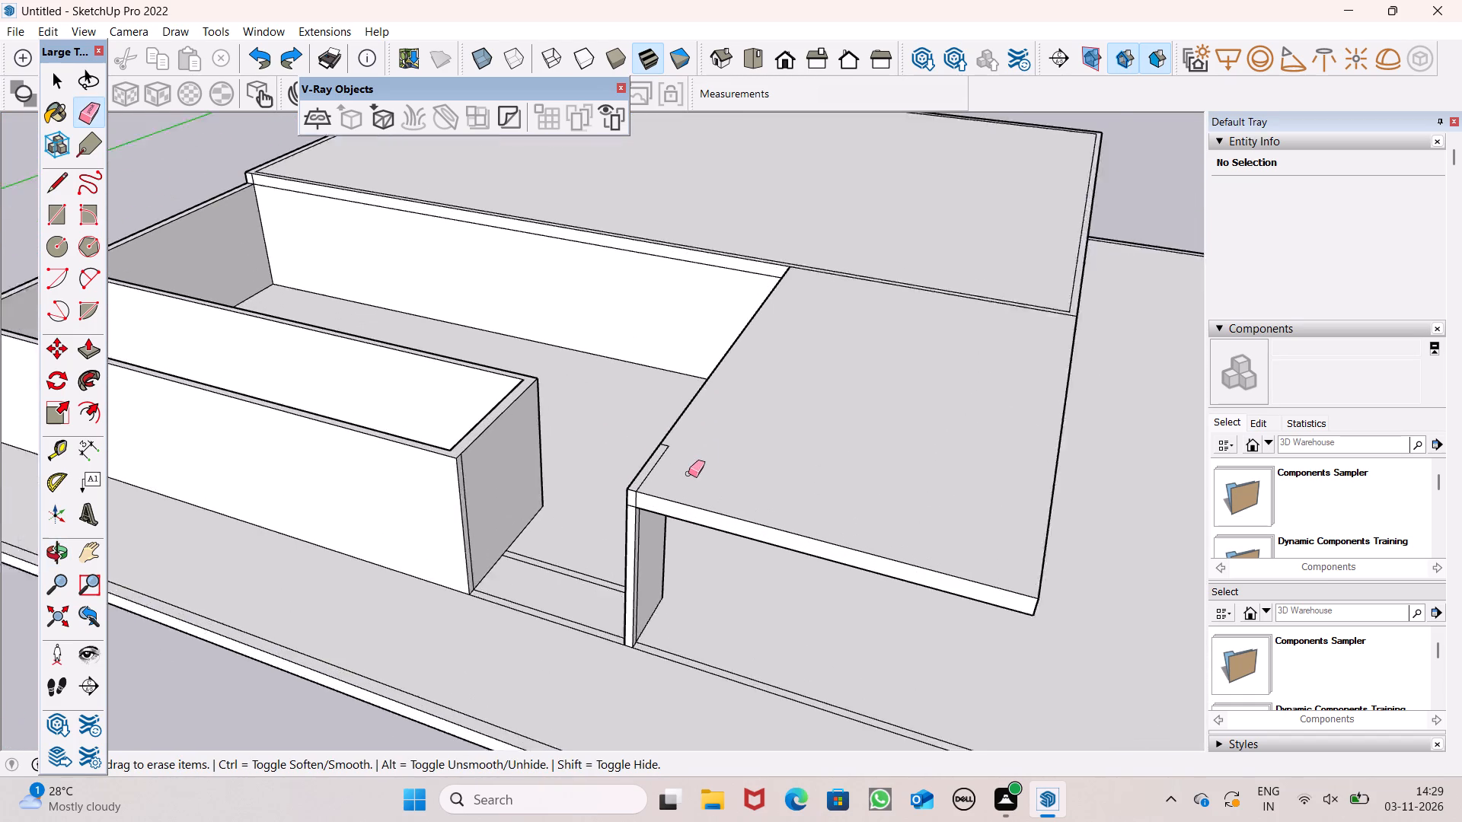
{"action": "scroll", "coordinate": [688, 473], "scroll_direction": "up", "scroll_amount": 9}
{"action": "scroll", "coordinate": [643, 497], "scroll_direction": "down", "scroll_amount": 4}
{"action": "middle_click_drag", "start_coordinate": [620, 508], "coordinate": [699, 601]}
{"action": "scroll", "coordinate": [680, 509], "scroll_direction": "up", "scroll_amount": 6}
{"action": "left_click_drag", "start_coordinate": [678, 413], "coordinate": [682, 438]}
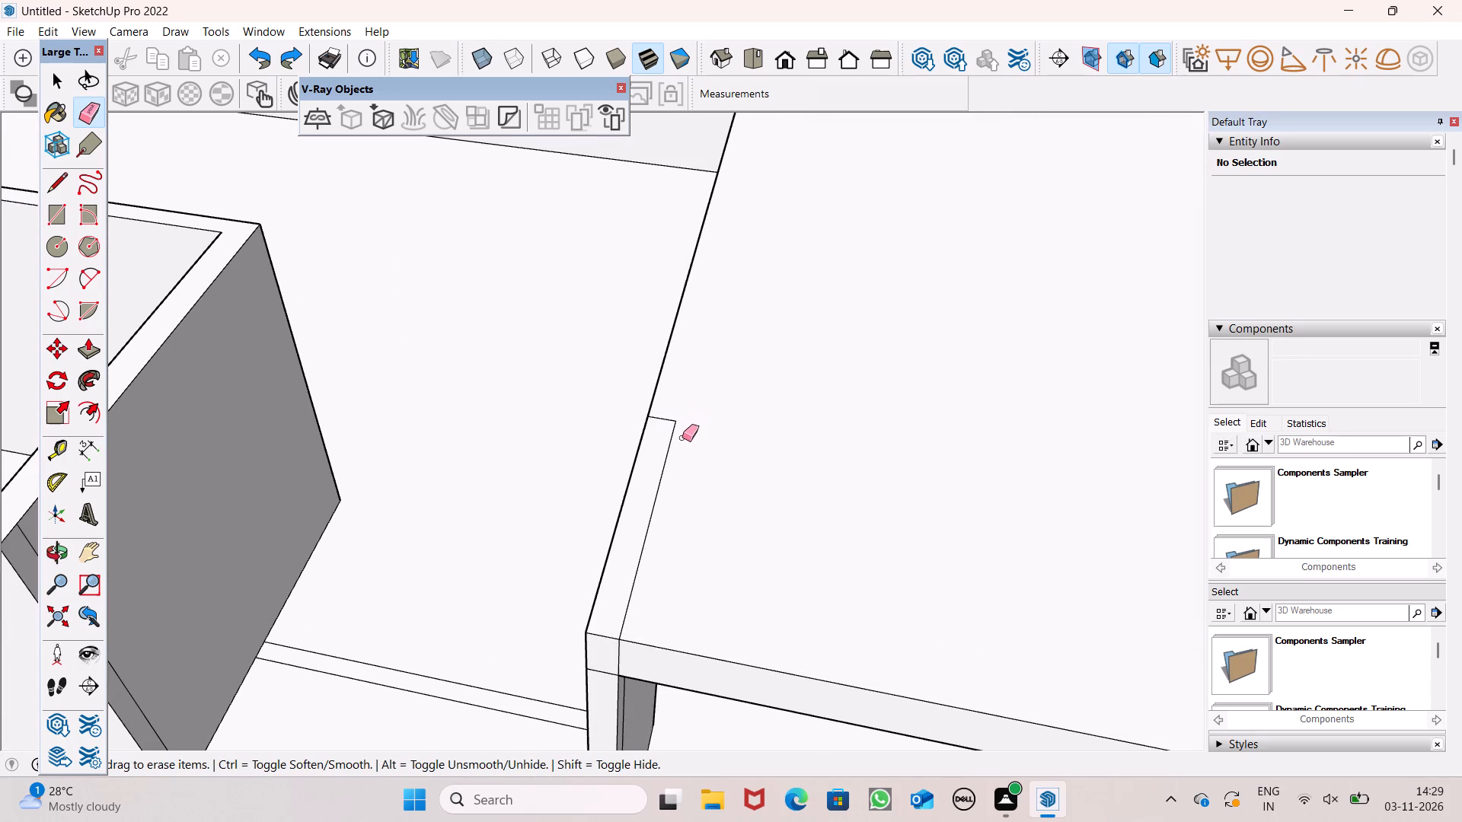
{"action": "left_click_drag", "start_coordinate": [682, 438], "coordinate": [668, 413]}
Pull the outer floor strip between the narrow room and the canopy's support leg up by 9' 5 5/8" as a wall.
{"action": "scroll", "coordinate": [720, 208], "scroll_direction": "down", "scroll_amount": 7}
{"action": "scroll", "coordinate": [720, 495], "scroll_direction": "up", "scroll_amount": 7}
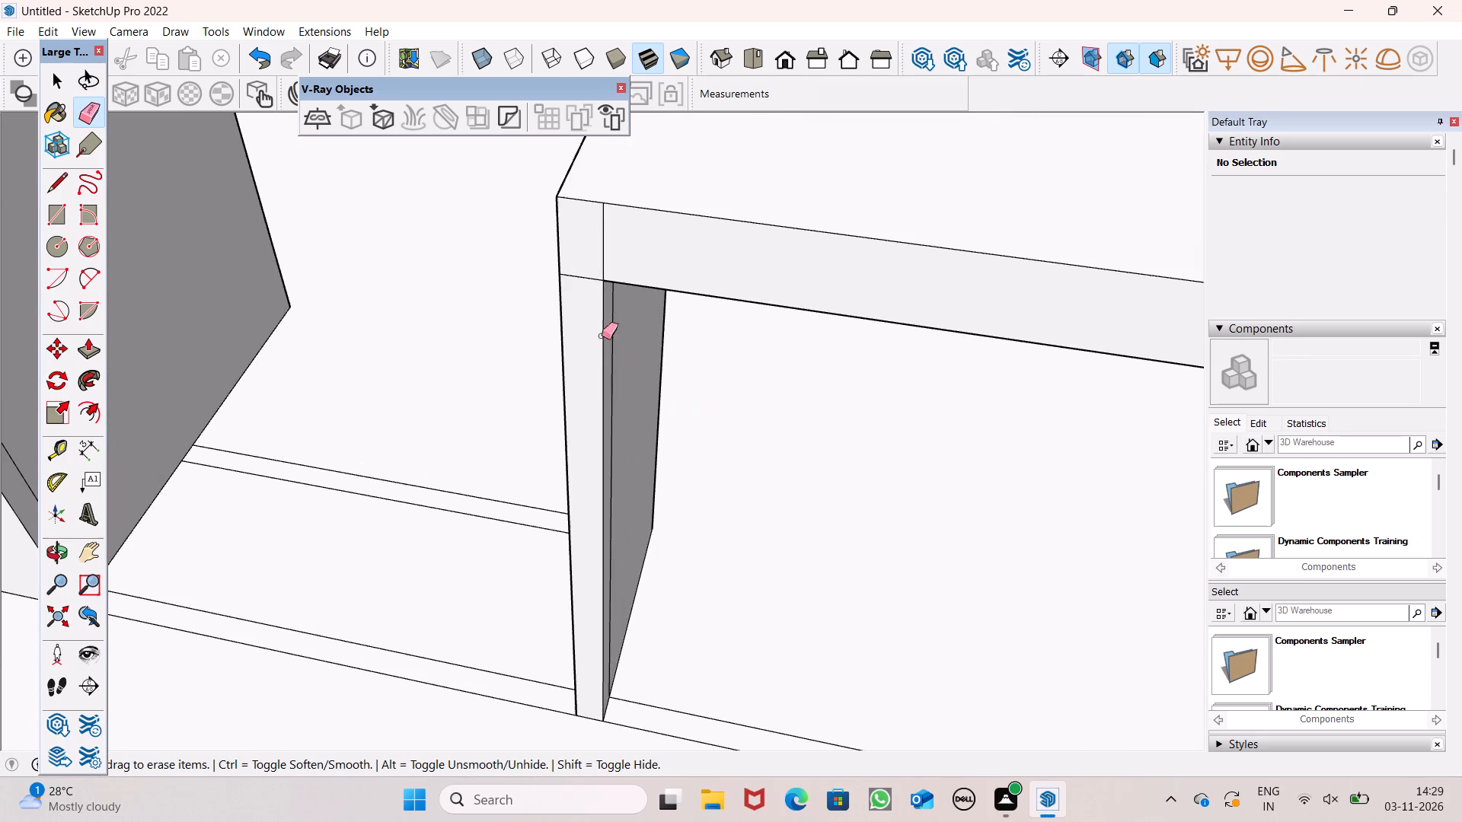
{"action": "scroll", "coordinate": [500, 412], "scroll_direction": "down", "scroll_amount": 2}
{"action": "scroll", "coordinate": [988, 295], "scroll_direction": "down", "scroll_amount": 10}
{"action": "middle_click_drag", "start_coordinate": [934, 317], "coordinate": [925, 319]}
{"action": "scroll", "coordinate": [439, 416], "scroll_direction": "up", "scroll_amount": 1}
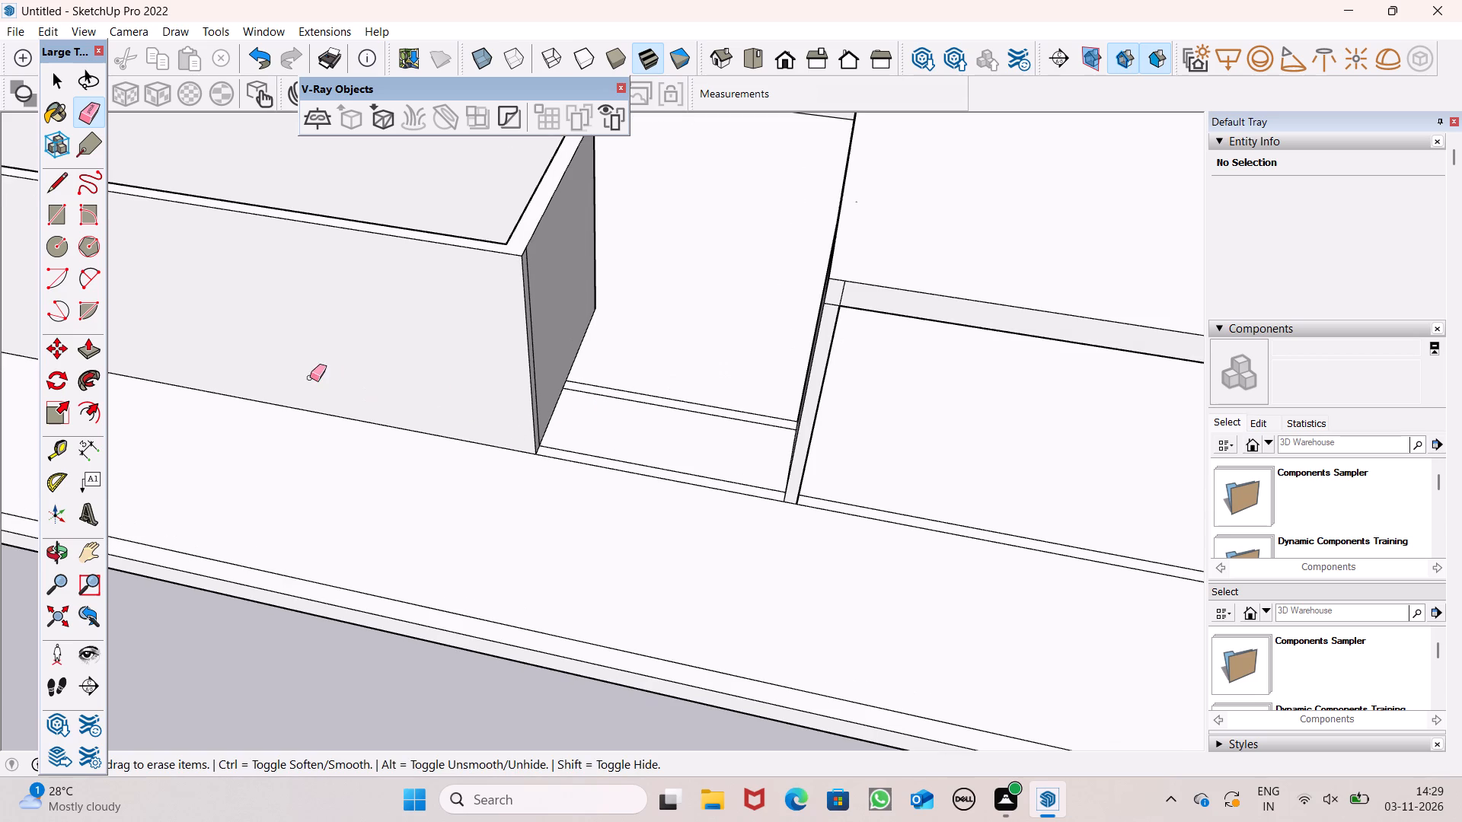
{"action": "left_click", "coordinate": [83, 347]}
{"action": "scroll", "coordinate": [643, 478], "scroll_direction": "down", "scroll_amount": 1}
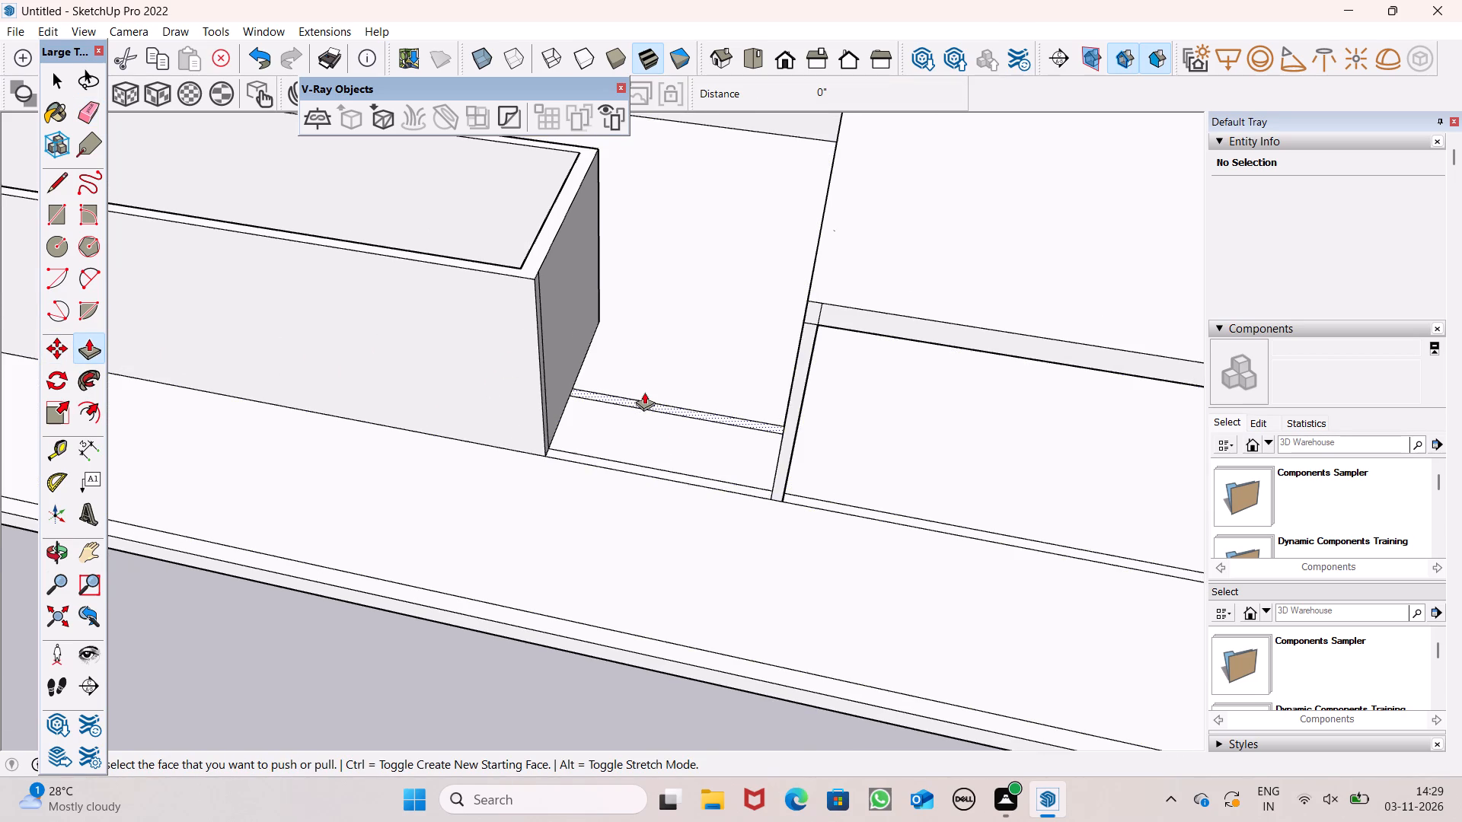
{"action": "scroll", "coordinate": [643, 387], "scroll_direction": "up", "scroll_amount": 2}
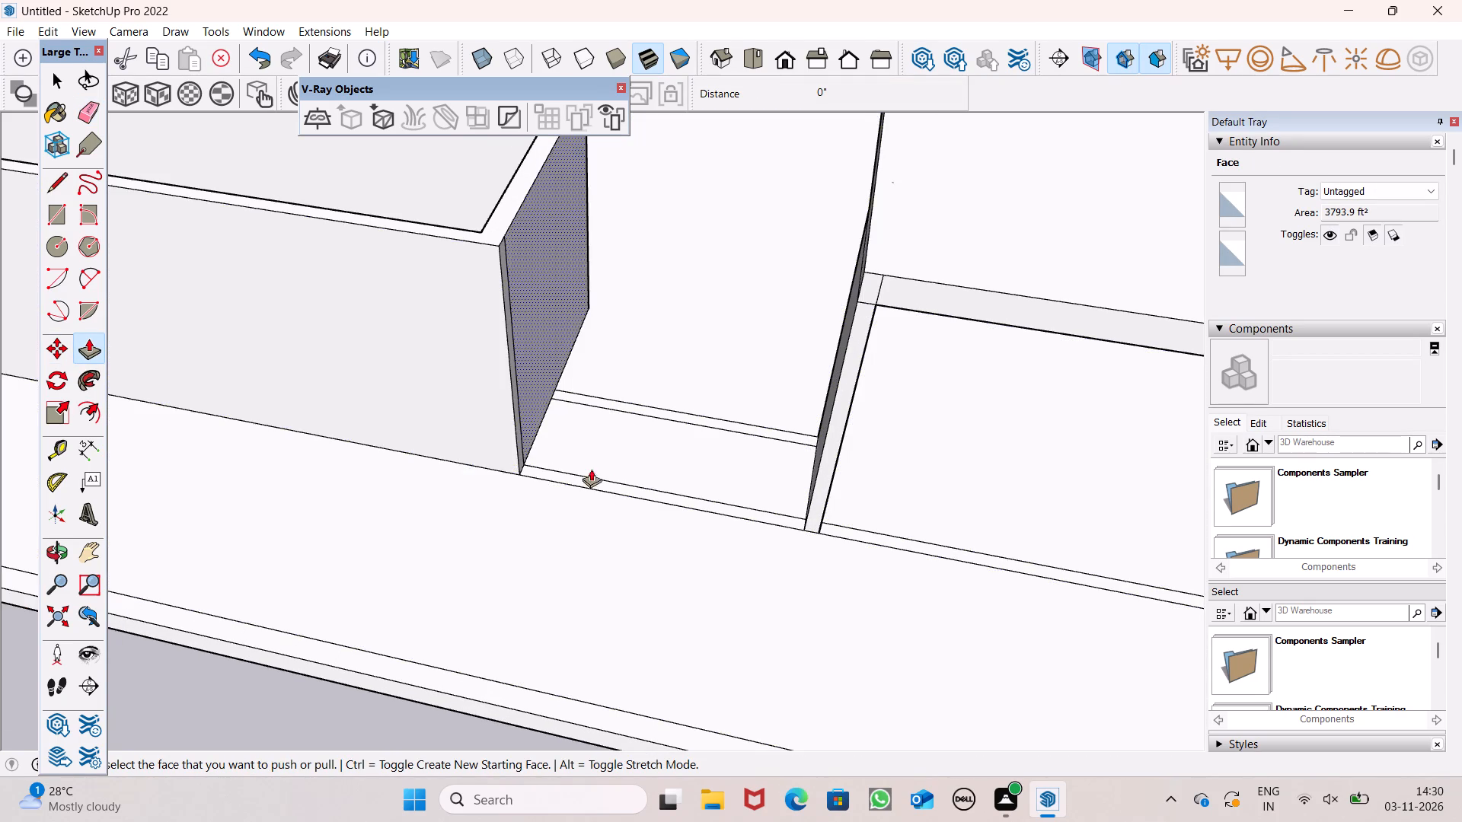
{"action": "scroll", "coordinate": [681, 396], "scroll_direction": "down", "scroll_amount": 4}
{"action": "middle_click_drag", "start_coordinate": [675, 454], "coordinate": [698, 546]}
{"action": "scroll", "coordinate": [615, 377], "scroll_direction": "up", "scroll_amount": 4}
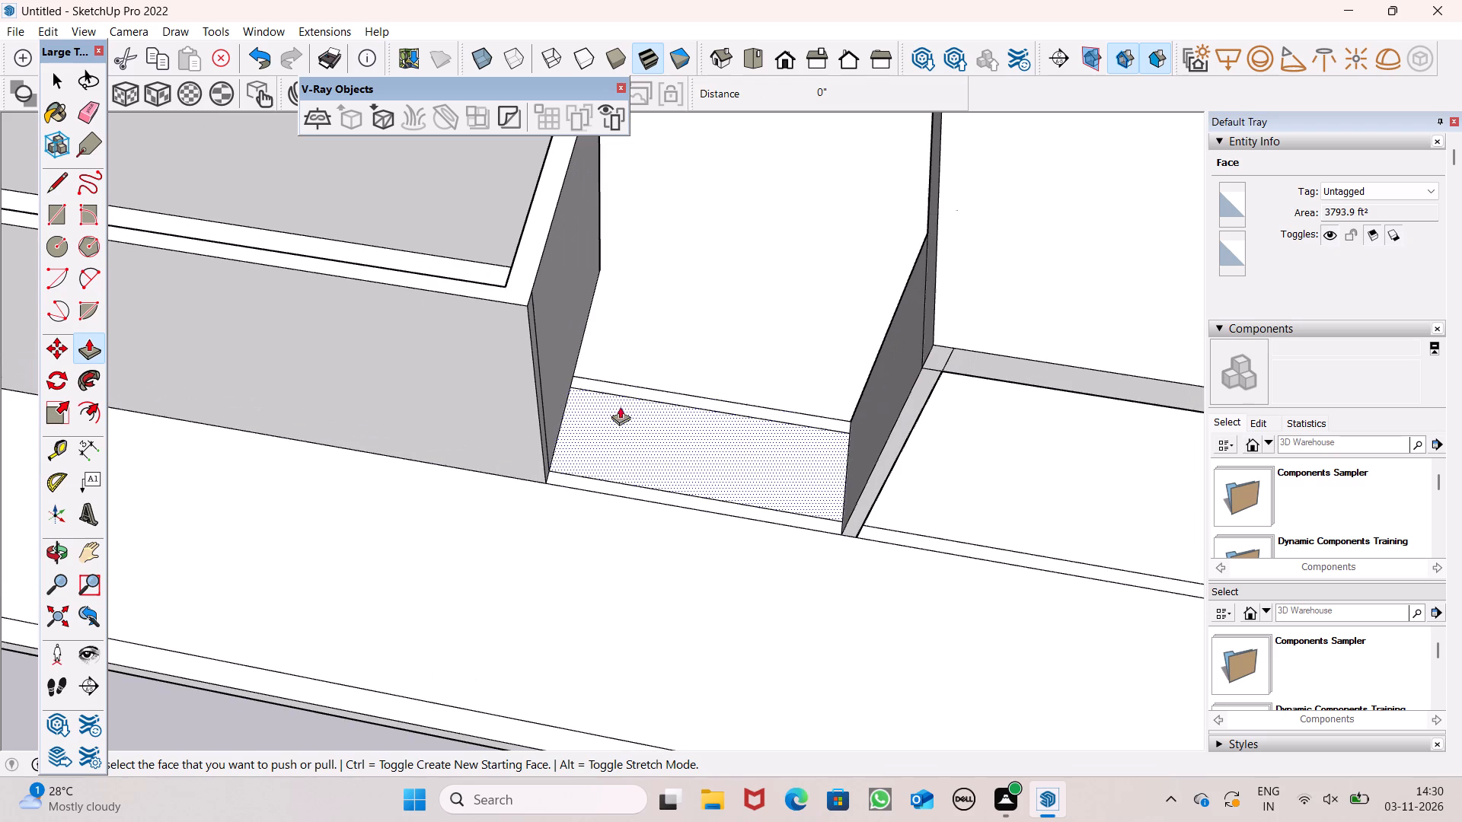
{"action": "left_click_drag", "start_coordinate": [630, 486], "coordinate": [621, 443]}
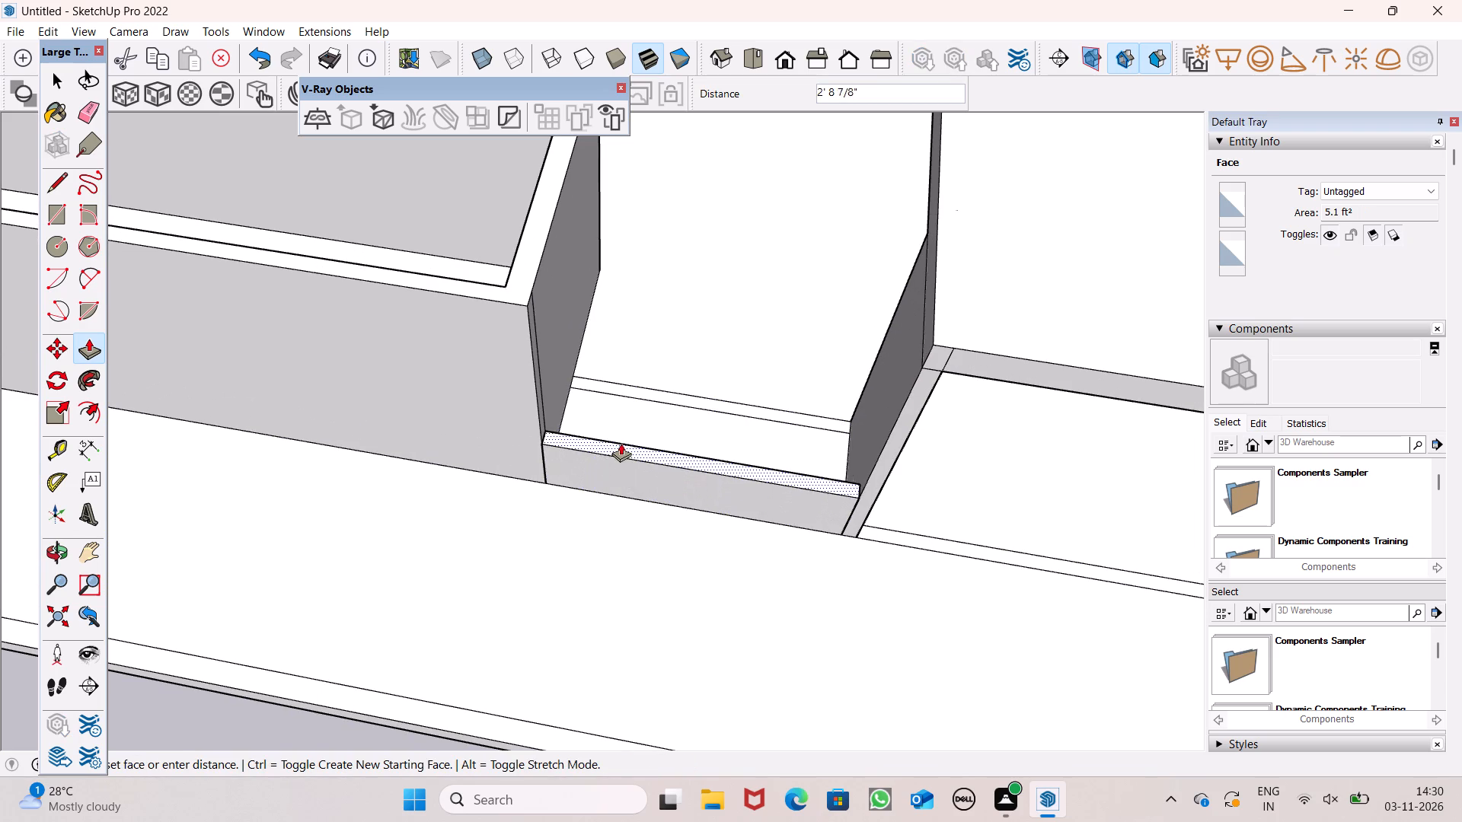
{"action": "left_click_drag", "start_coordinate": [621, 443], "coordinate": [622, 320]}
Pull the connecting wall's inner face inward by 1' 11 11/16".
{"action": "scroll", "coordinate": [646, 333], "scroll_direction": "down", "scroll_amount": 2}
{"action": "middle_click_drag", "start_coordinate": [907, 425], "coordinate": [311, 585]}
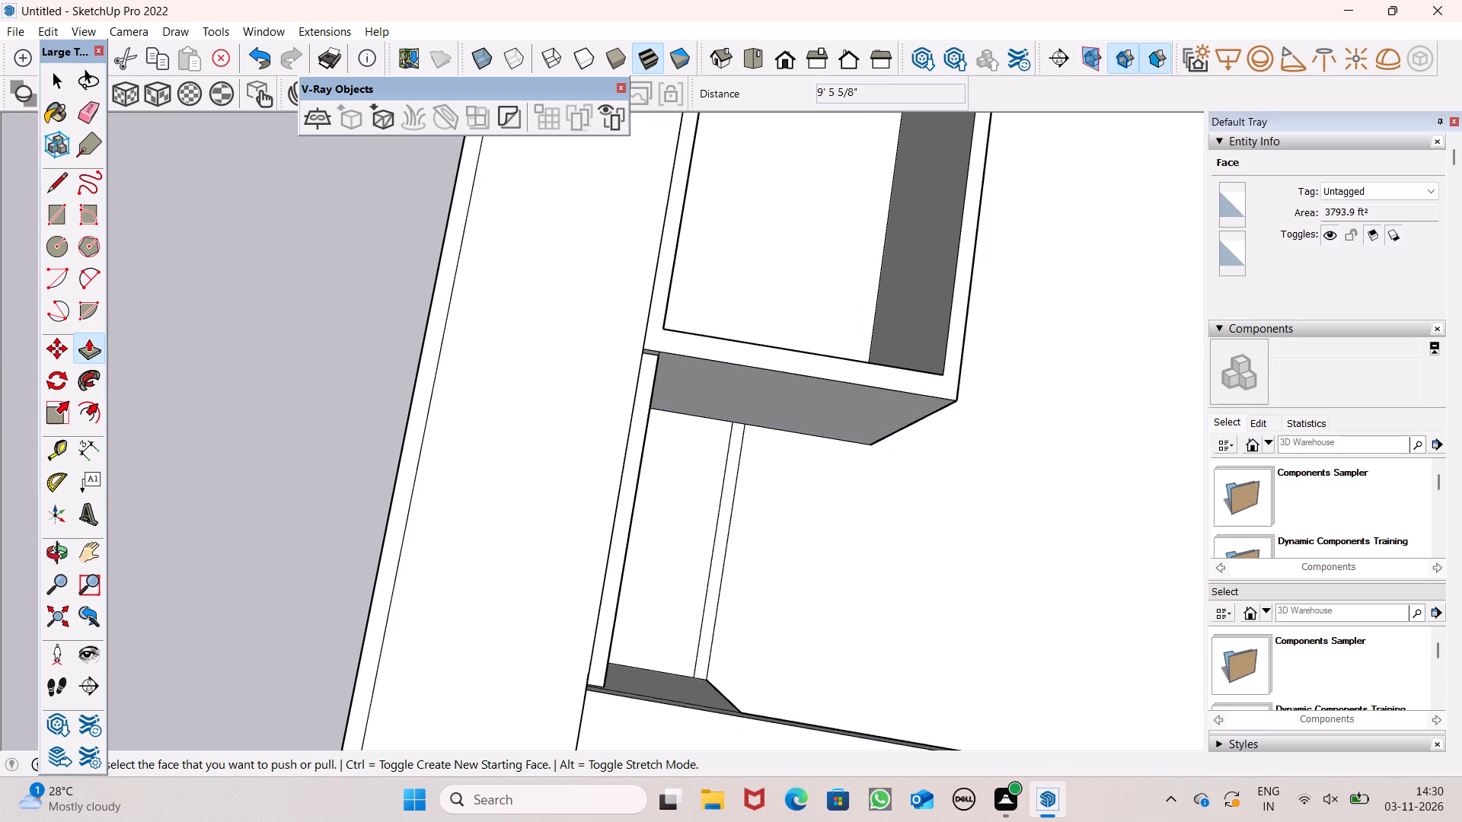
{"action": "scroll", "coordinate": [1207, 479], "scroll_direction": "up", "scroll_amount": 1}
{"action": "middle_click_drag", "start_coordinate": [1207, 489], "coordinate": [755, 382]}
{"action": "scroll", "coordinate": [701, 243], "scroll_direction": "down", "scroll_amount": 5}
{"action": "middle_click_drag", "start_coordinate": [846, 416], "coordinate": [524, 215]}
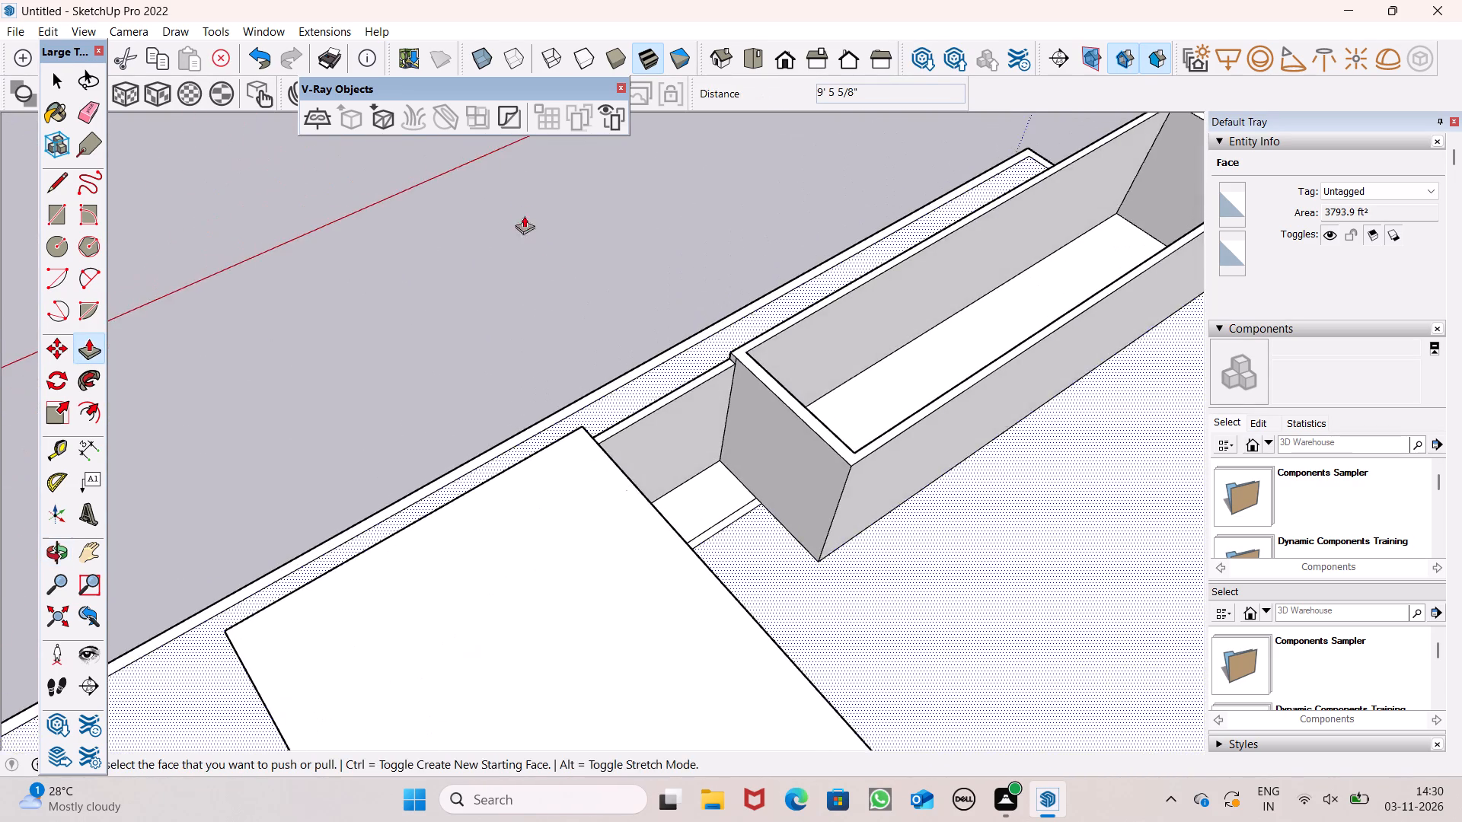
{"action": "scroll", "coordinate": [794, 475], "scroll_direction": "up", "scroll_amount": 5}
{"action": "scroll", "coordinate": [732, 382], "scroll_direction": "down", "scroll_amount": 4}
{"action": "middle_click_drag", "start_coordinate": [812, 479], "coordinate": [568, 489]}
{"action": "scroll", "coordinate": [631, 541], "scroll_direction": "up", "scroll_amount": 1}
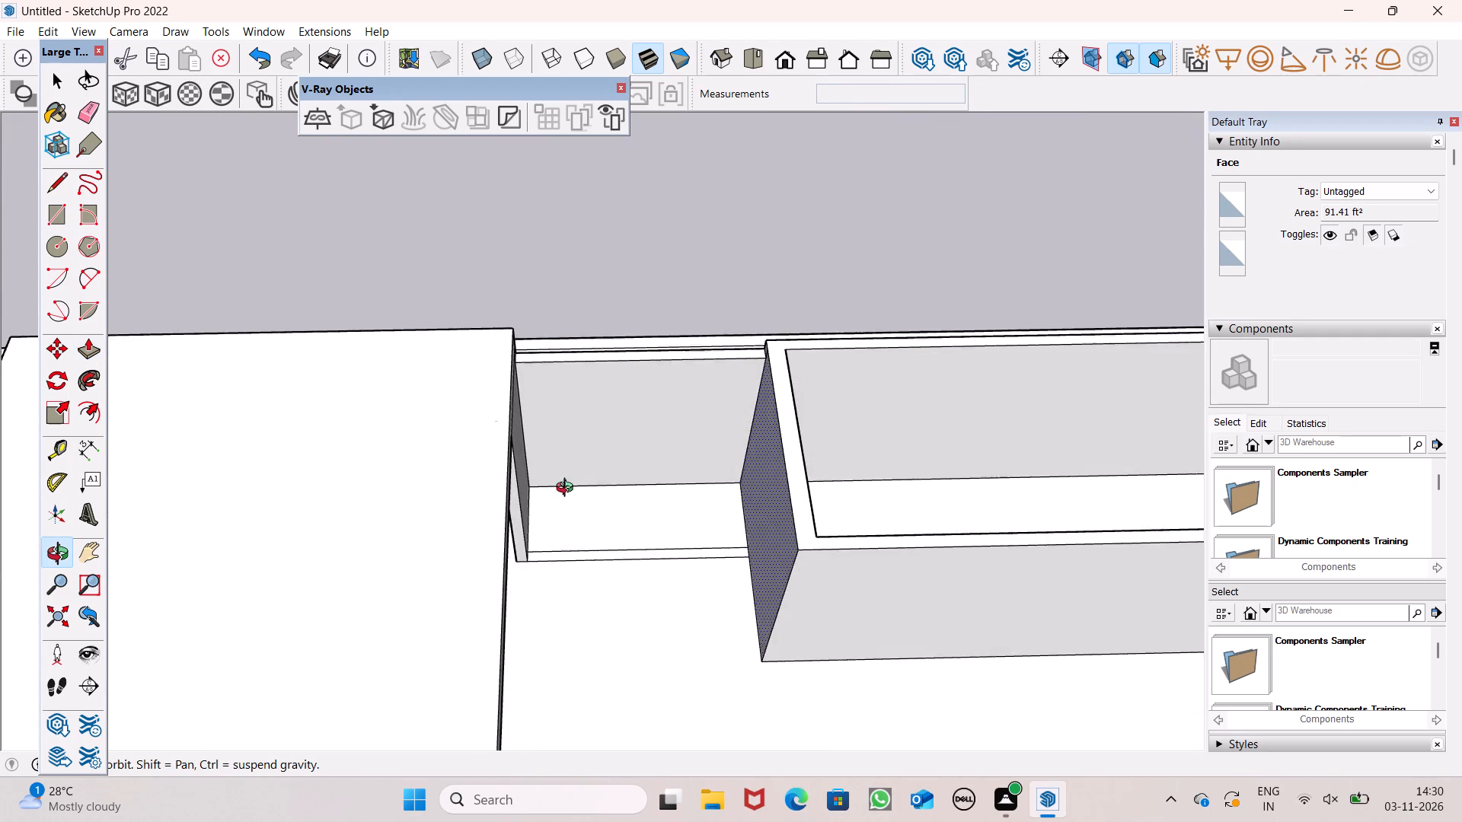
{"action": "middle_click_drag", "start_coordinate": [568, 489], "coordinate": [563, 479]}
{"action": "left_click_drag", "start_coordinate": [650, 433], "coordinate": [645, 470]}
Push the connecting wall's outer face inward by 2' 3/16".
{"action": "scroll", "coordinate": [709, 390], "scroll_direction": "down", "scroll_amount": 4}
{"action": "middle_click_drag", "start_coordinate": [743, 433], "coordinate": [1317, 441]}
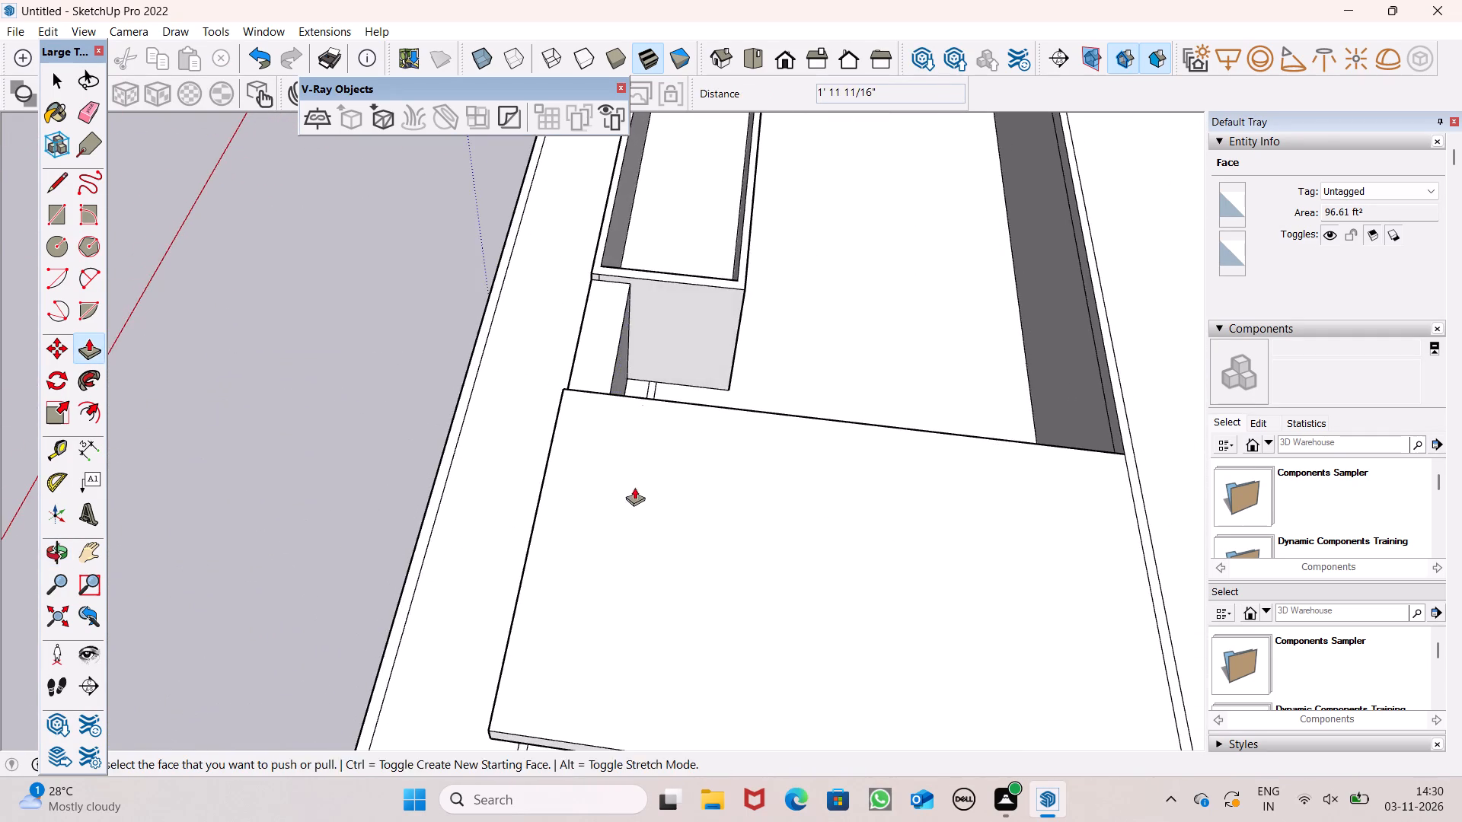
{"action": "middle_click_drag", "start_coordinate": [634, 487], "coordinate": [1288, 382]}
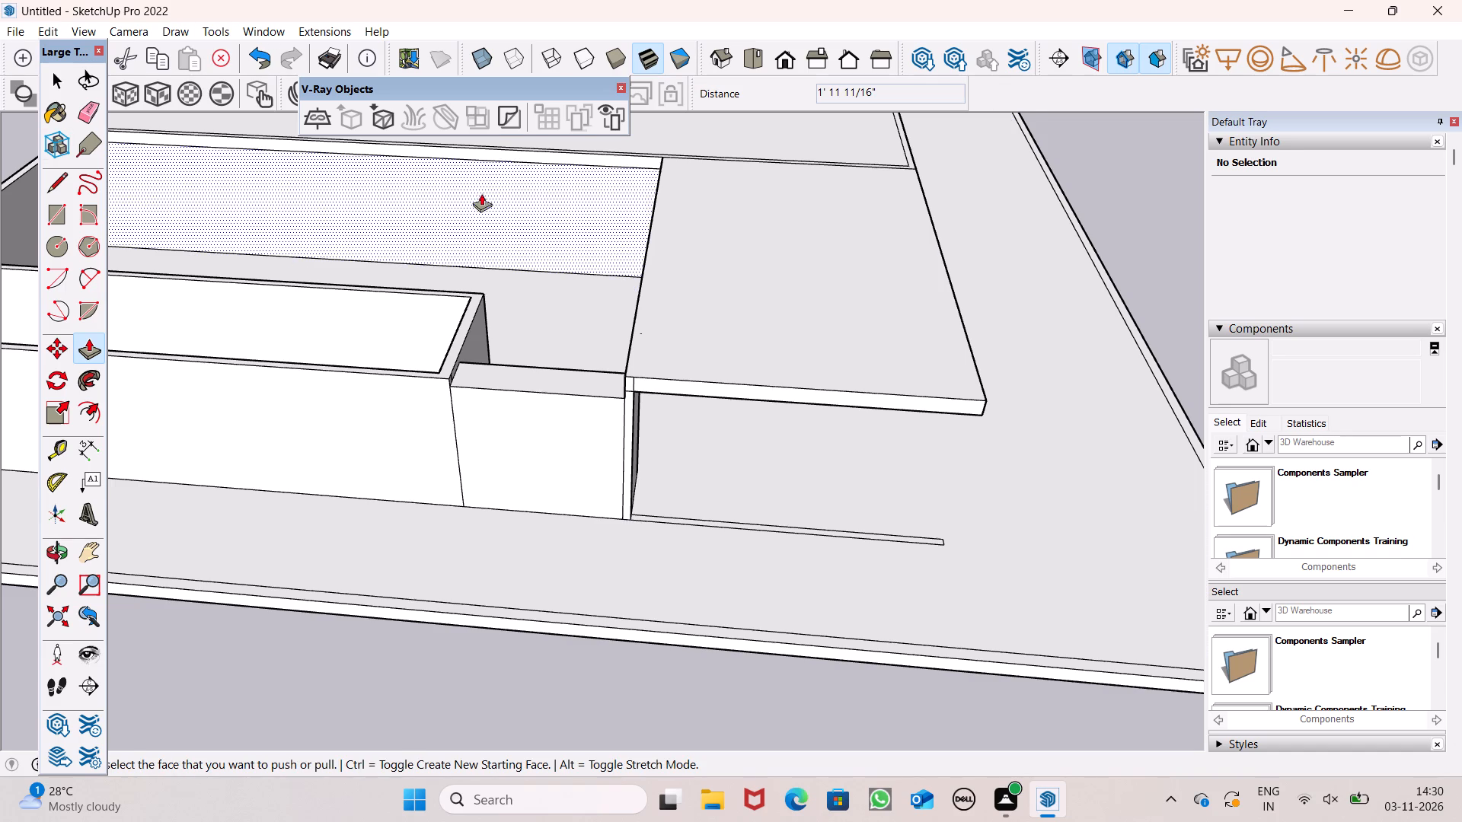
{"action": "scroll", "coordinate": [490, 188], "scroll_direction": "down", "scroll_amount": 3}
{"action": "middle_click_drag", "start_coordinate": [492, 206], "coordinate": [491, 280]}
{"action": "scroll", "coordinate": [474, 385], "scroll_direction": "up", "scroll_amount": 7}
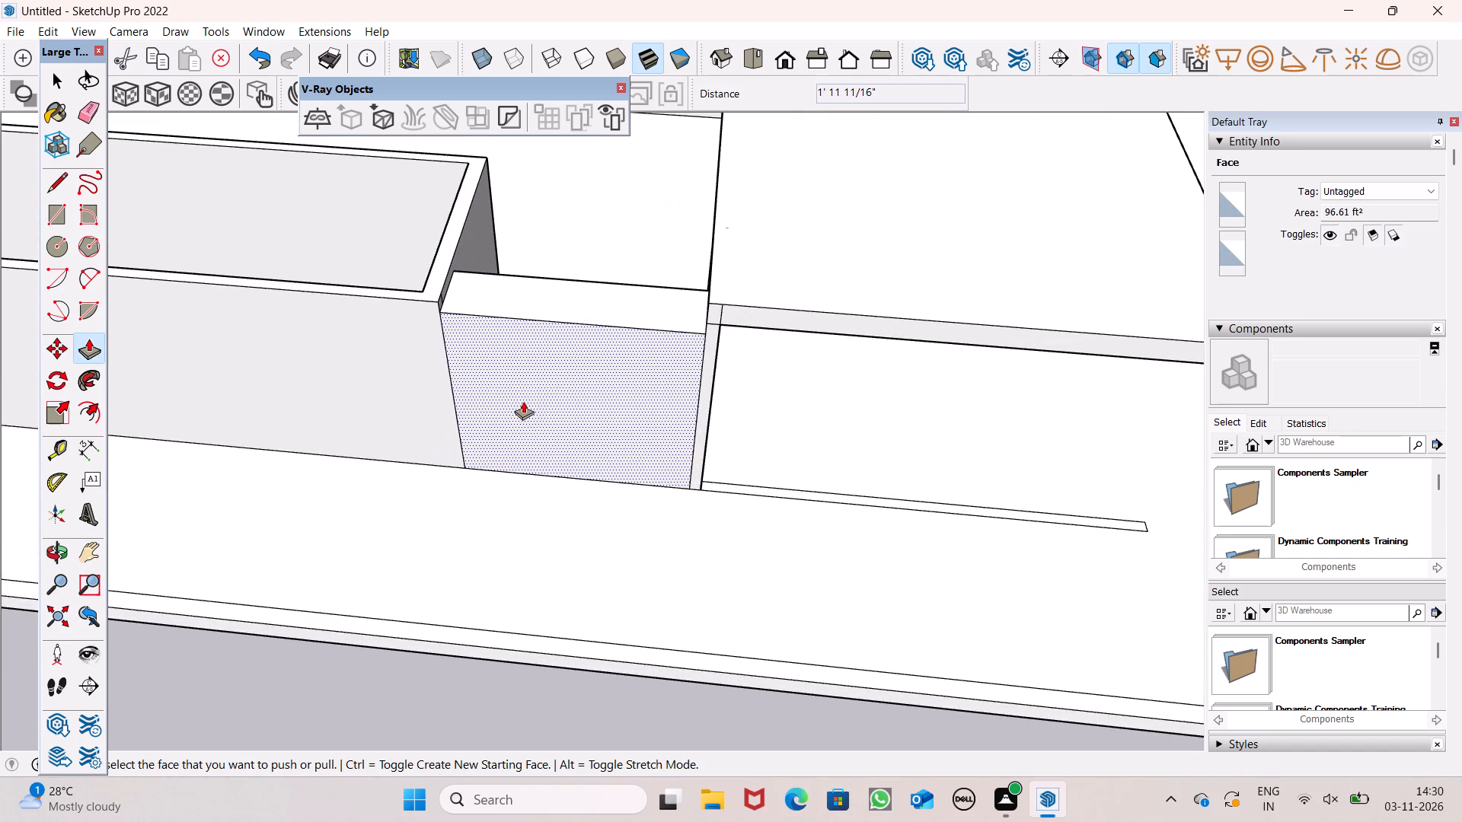
{"action": "scroll", "coordinate": [525, 419], "scroll_direction": "up", "scroll_amount": 4}
{"action": "left_click_drag", "start_coordinate": [531, 441], "coordinate": [528, 425]}
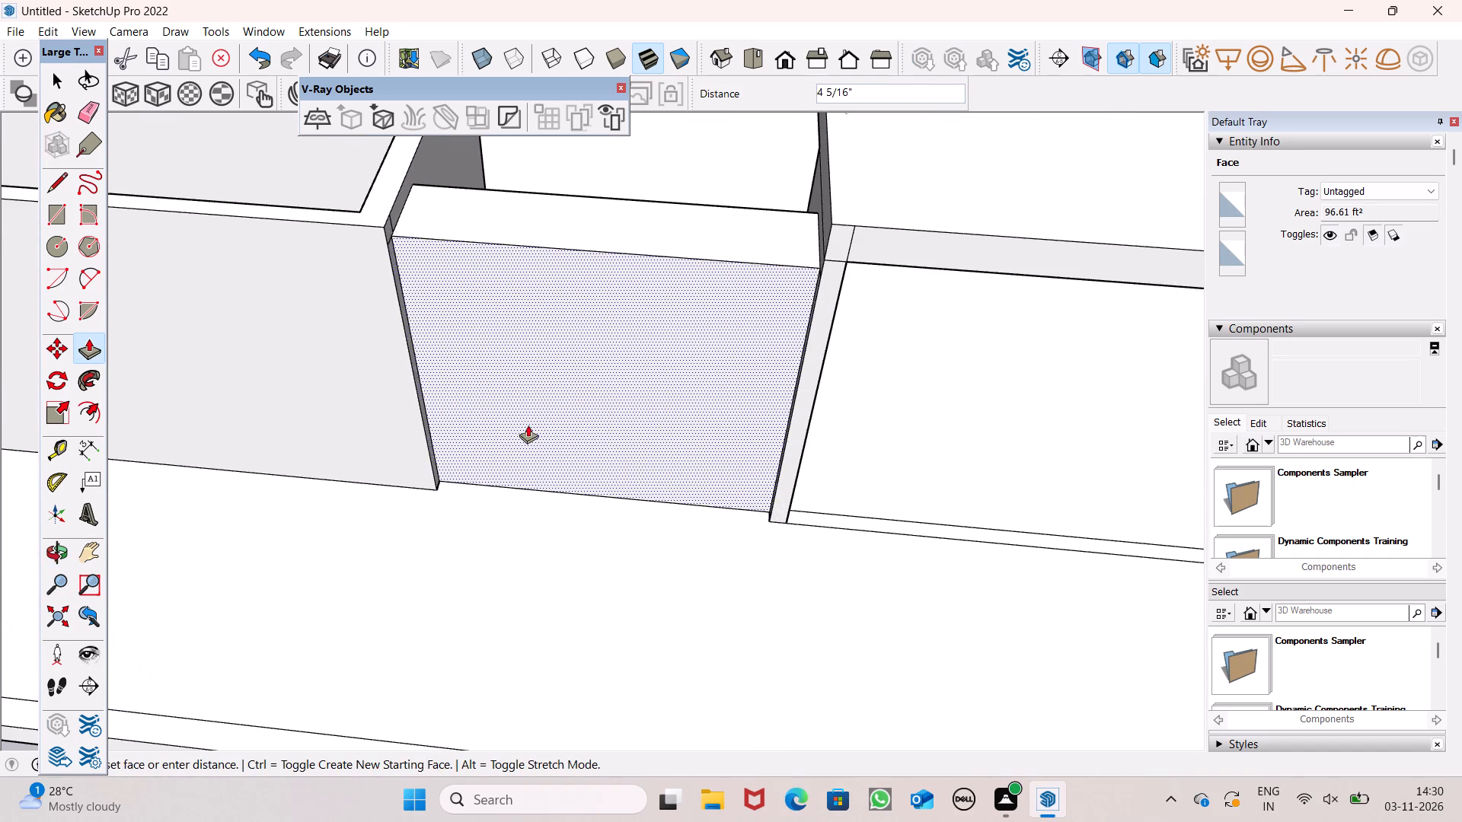
{"action": "left_click_drag", "start_coordinate": [528, 425], "coordinate": [528, 387]}
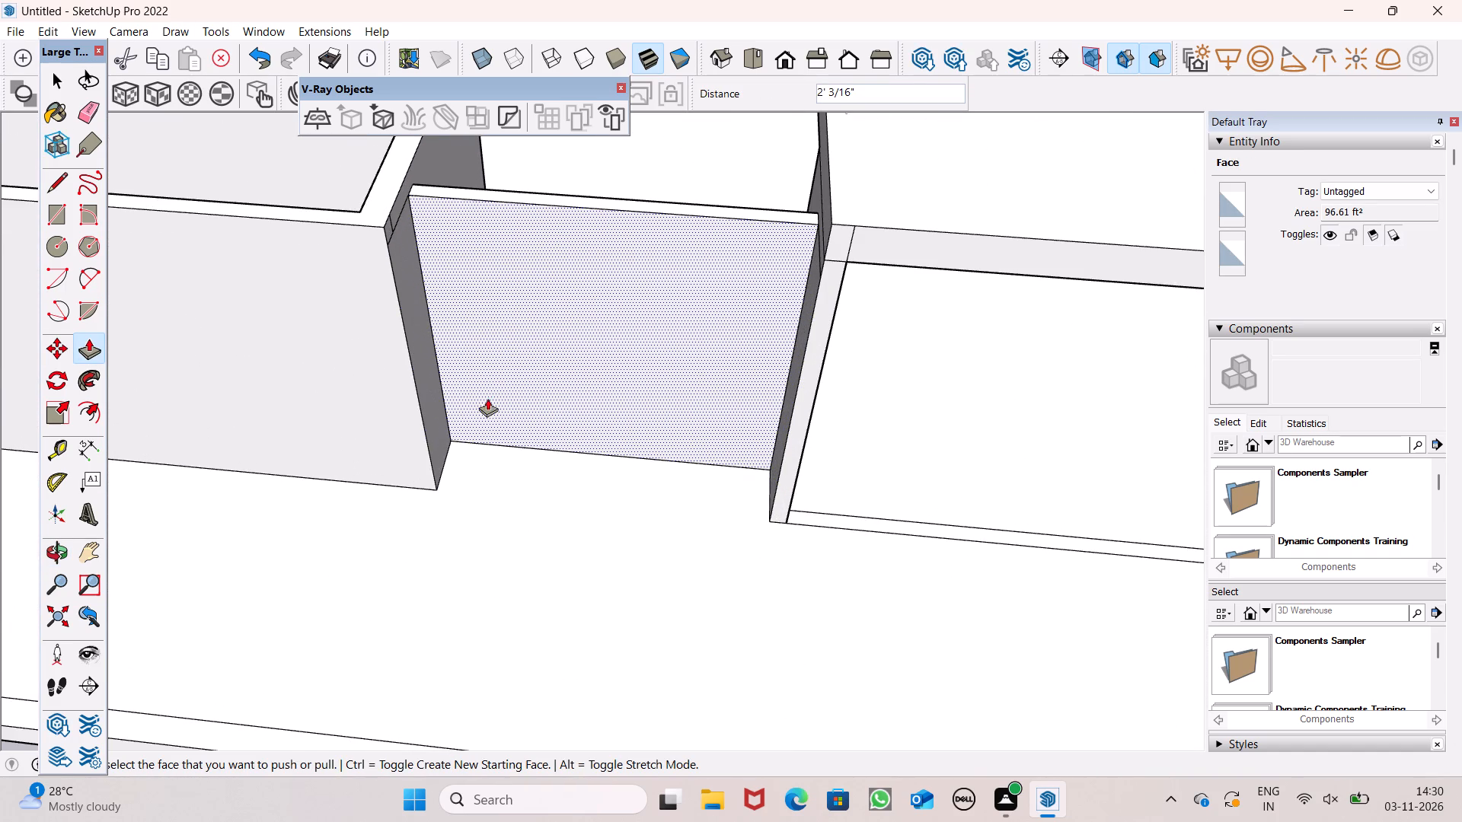
Pull the inner floor strip between the narrow room and the canopy up 10' as a second connecting wall.
{"action": "scroll", "coordinate": [378, 479], "scroll_direction": "down", "scroll_amount": 7}
{"action": "middle_click_drag", "start_coordinate": [556, 489], "coordinate": [543, 647]}
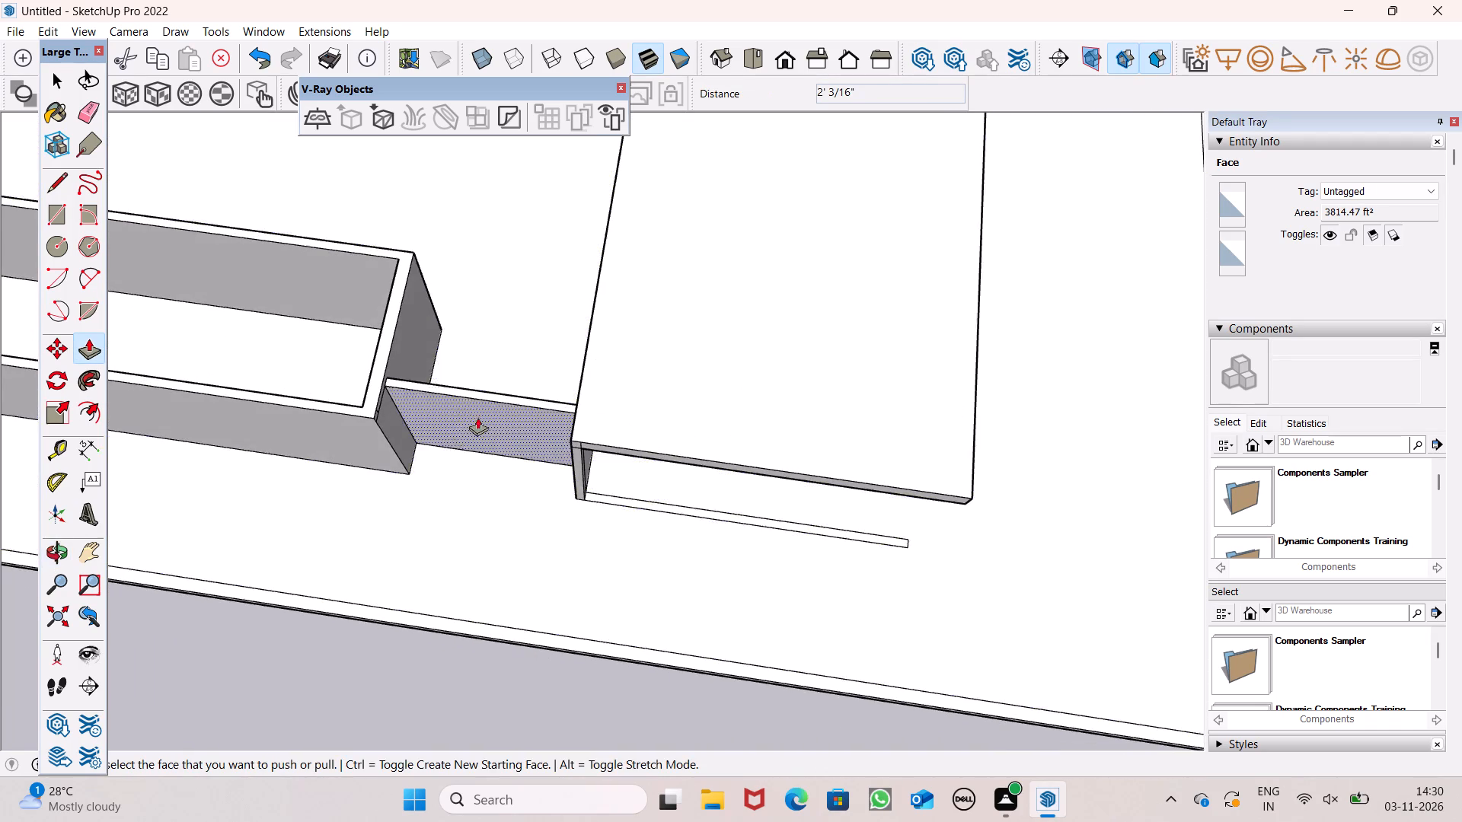
{"action": "scroll", "coordinate": [603, 421], "scroll_direction": "down", "scroll_amount": 3}
{"action": "middle_click_drag", "start_coordinate": [576, 461], "coordinate": [0, 476]}
{"action": "scroll", "coordinate": [657, 267], "scroll_direction": "up", "scroll_amount": 5}
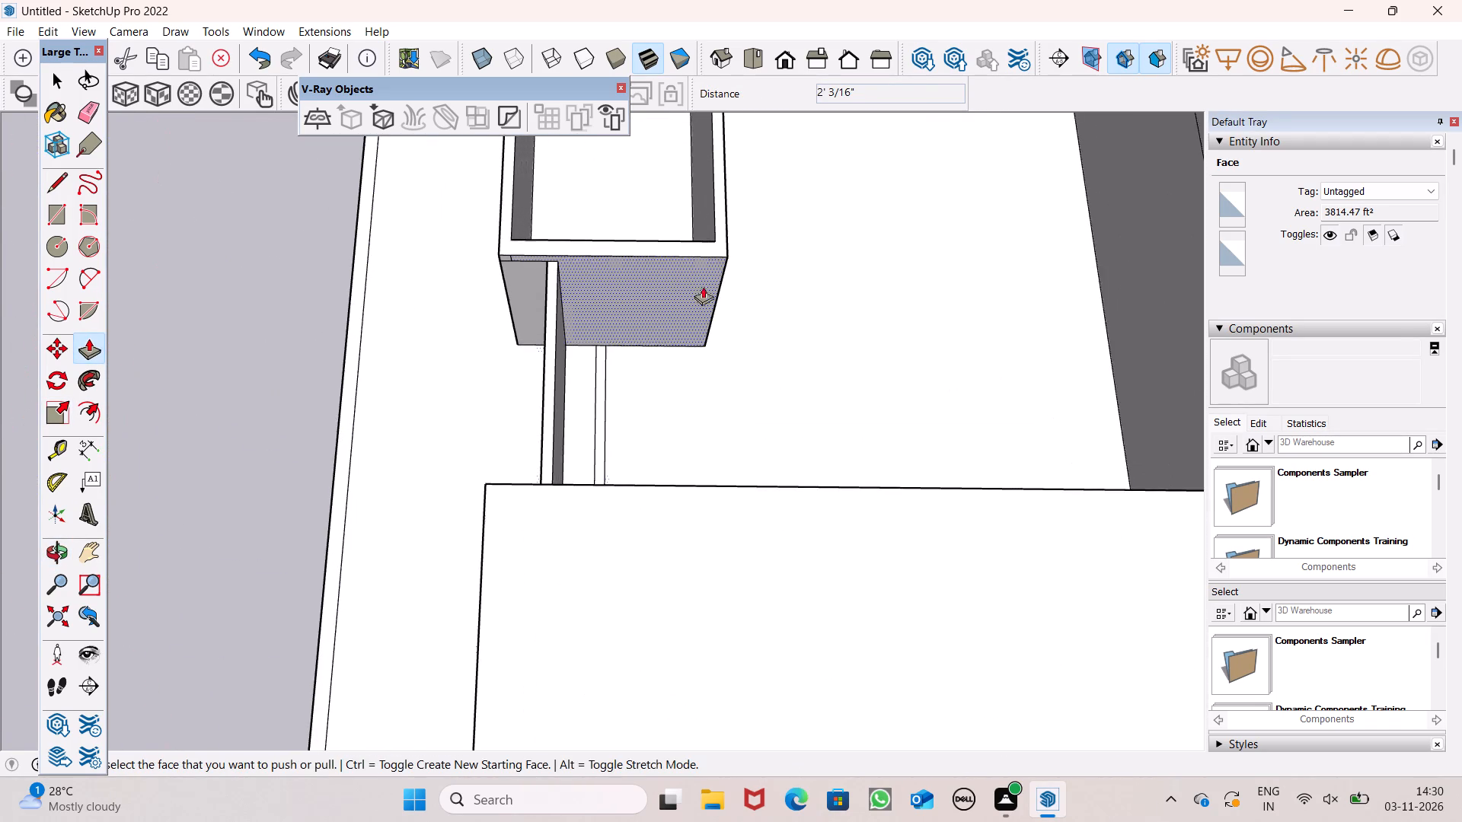
{"action": "middle_click_drag", "start_coordinate": [796, 411], "coordinate": [230, 381]}
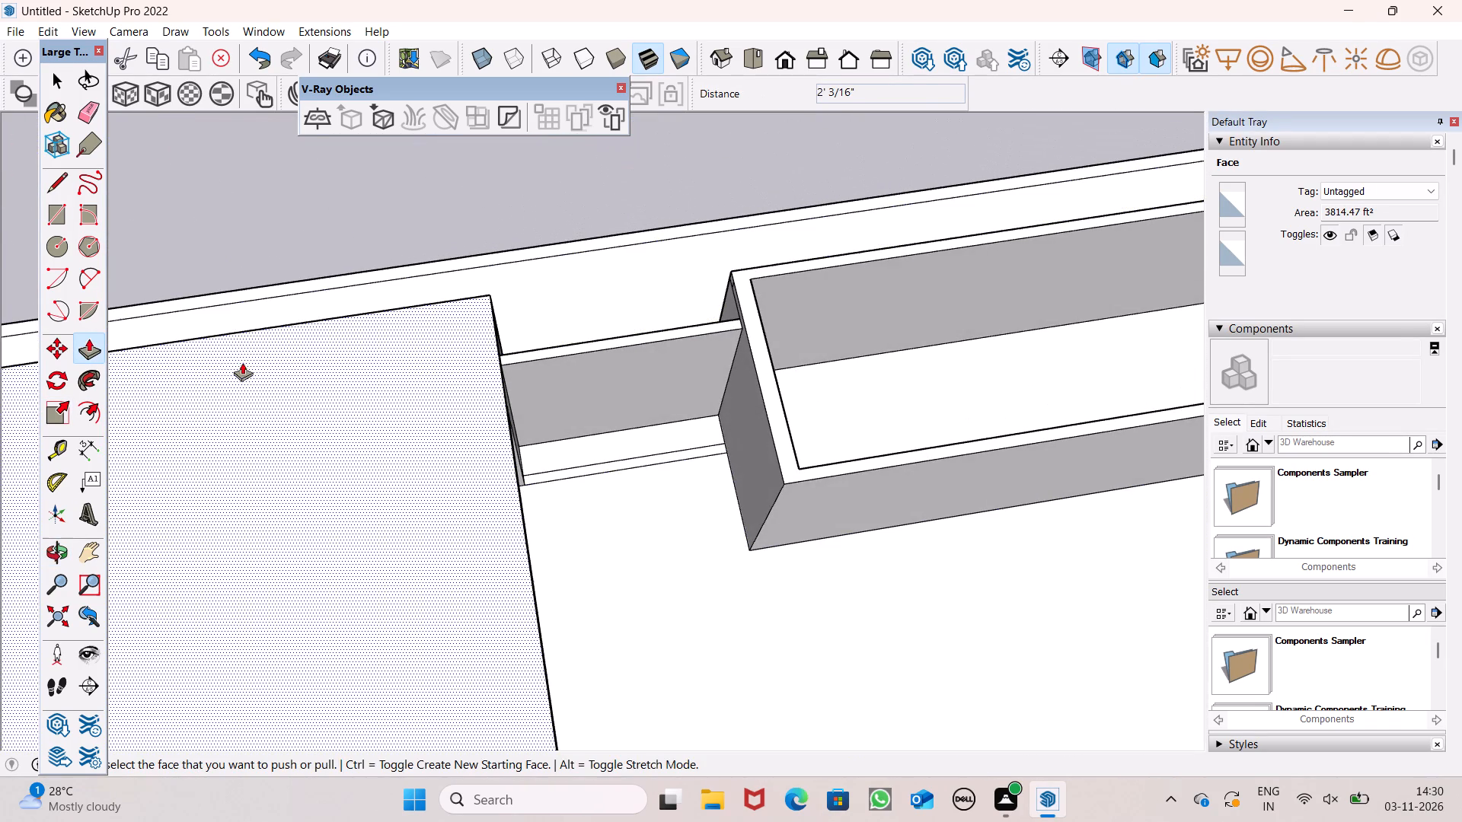
{"action": "scroll", "coordinate": [571, 463], "scroll_direction": "up", "scroll_amount": 1}
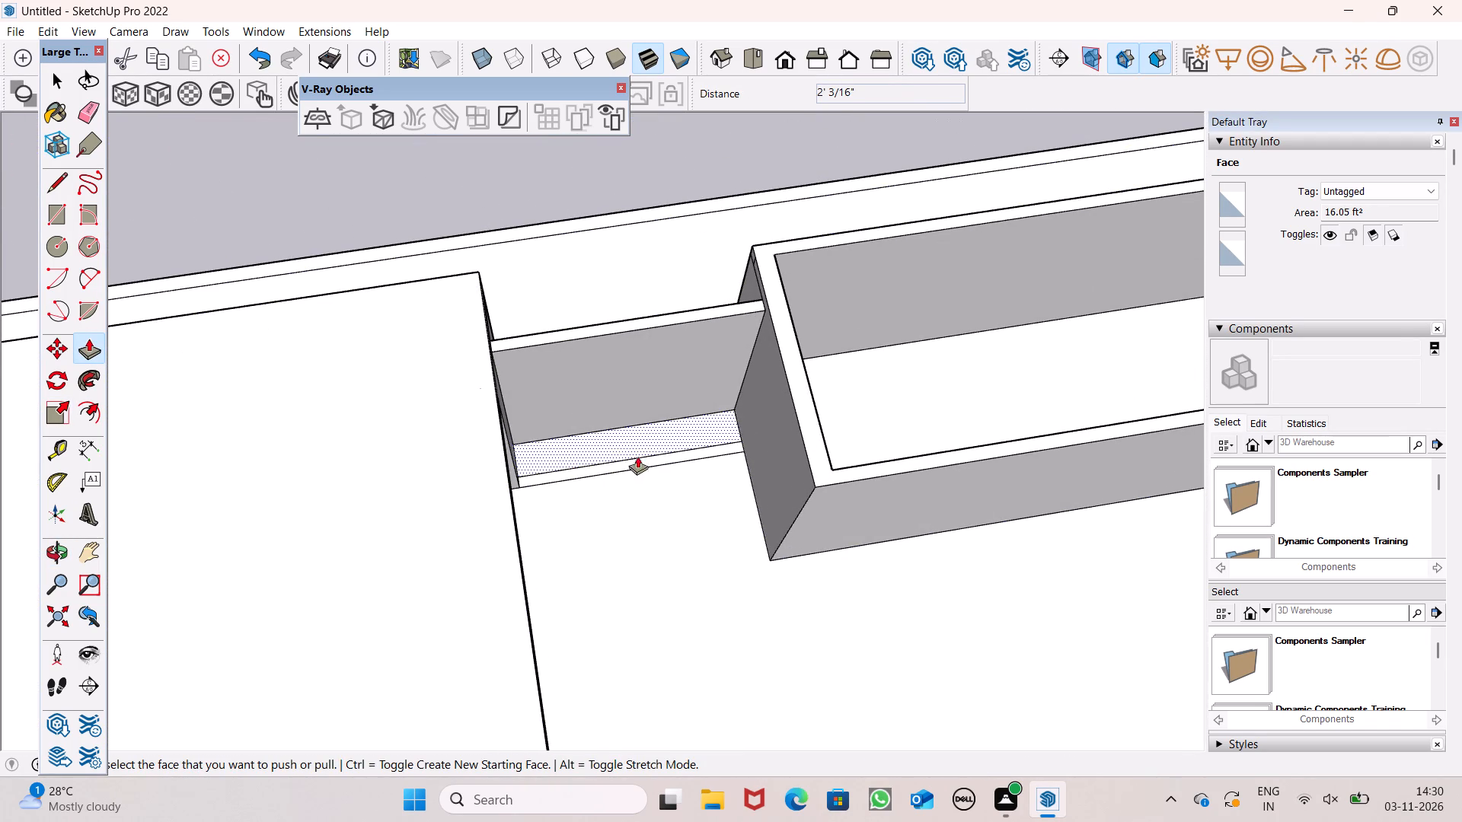
{"action": "left_click_drag", "start_coordinate": [658, 460], "coordinate": [667, 461]}
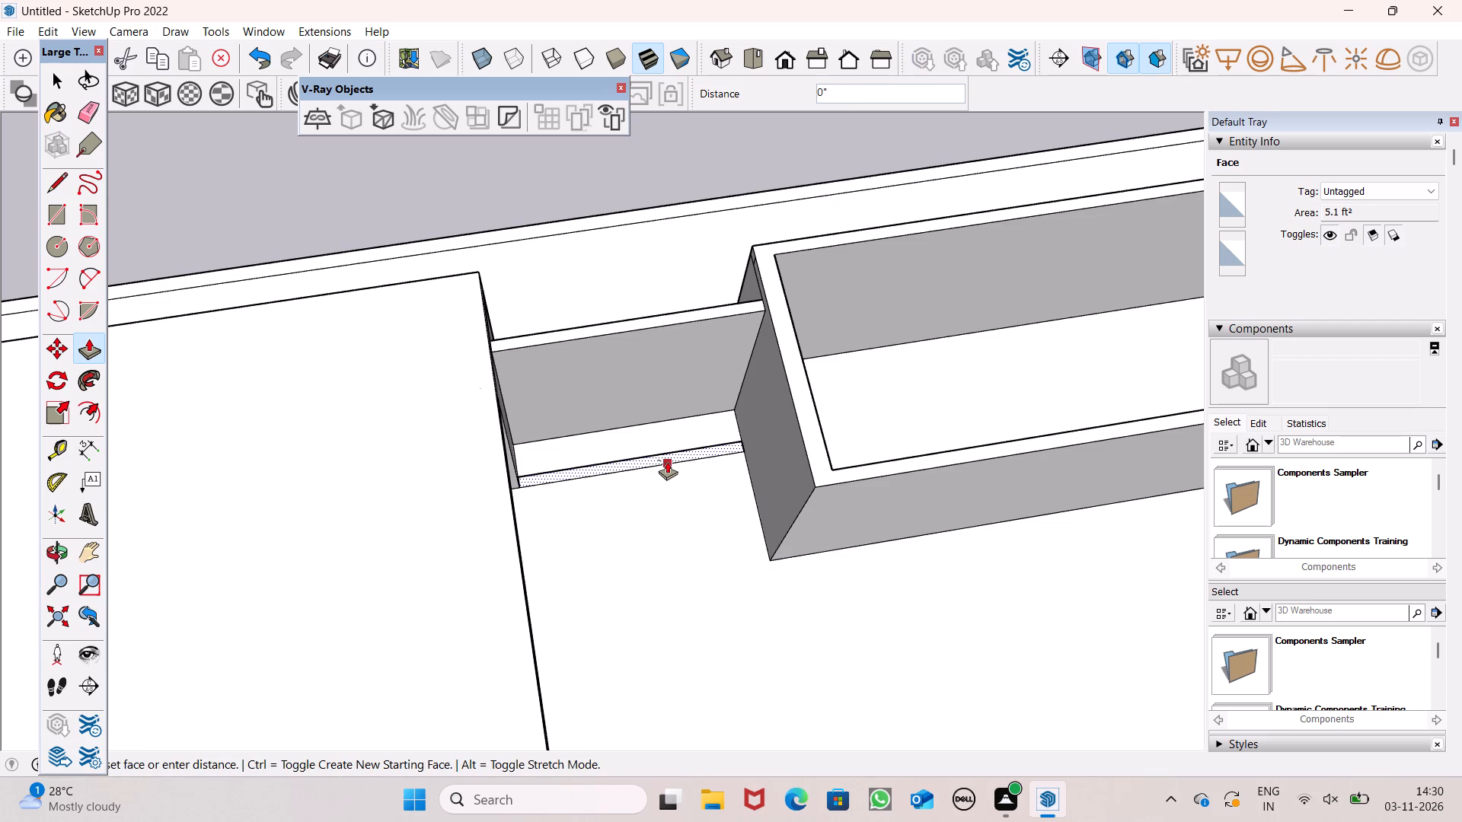
{"action": "left_click_drag", "start_coordinate": [667, 461], "coordinate": [821, 482]}
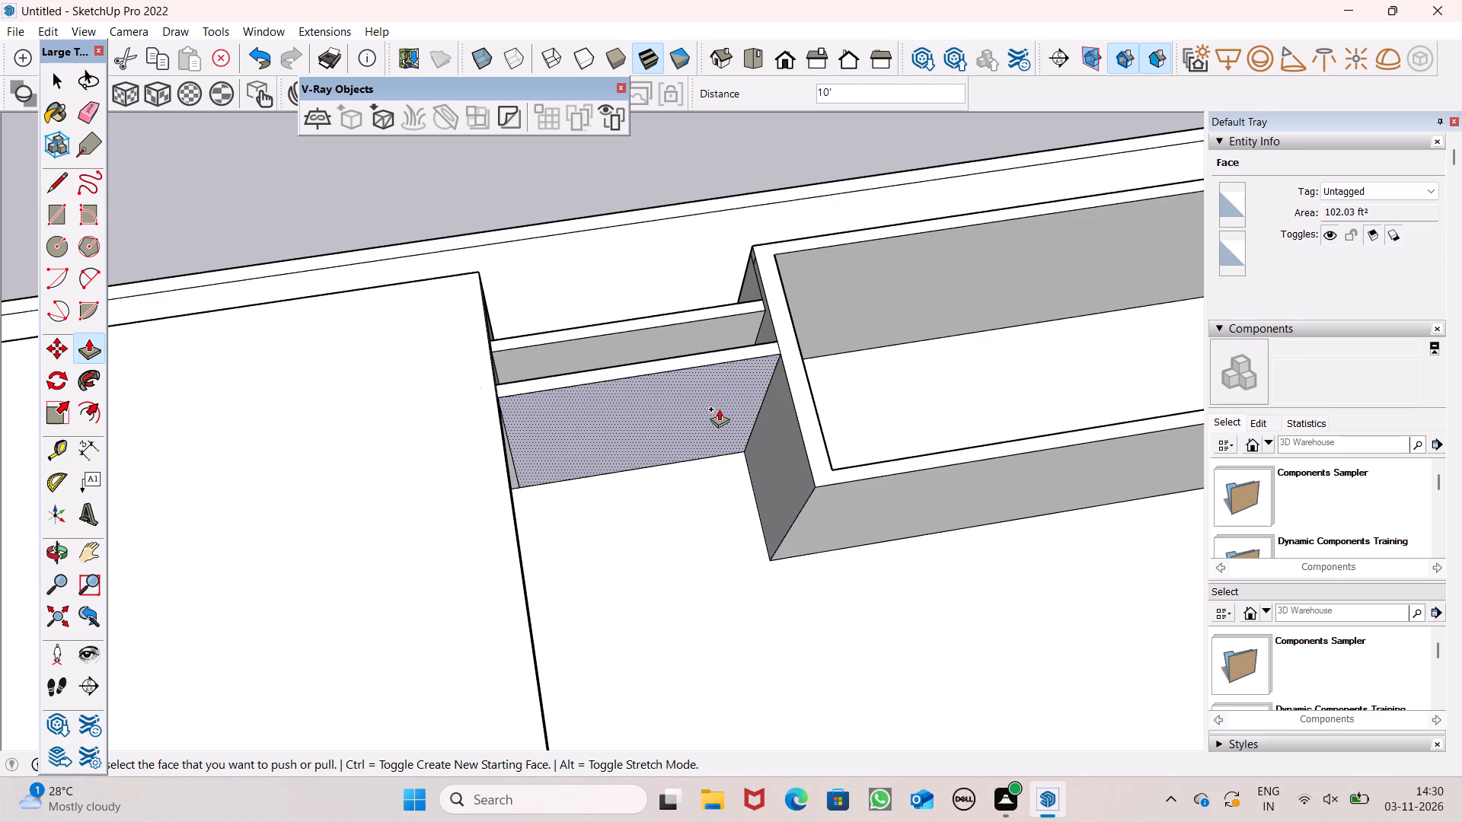
Pull the second connecting wall's inner face out by 5' 1 1/8" to line up with the narrow room's inner wall.
{"action": "left_click_drag", "start_coordinate": [732, 398], "coordinate": [835, 490]}
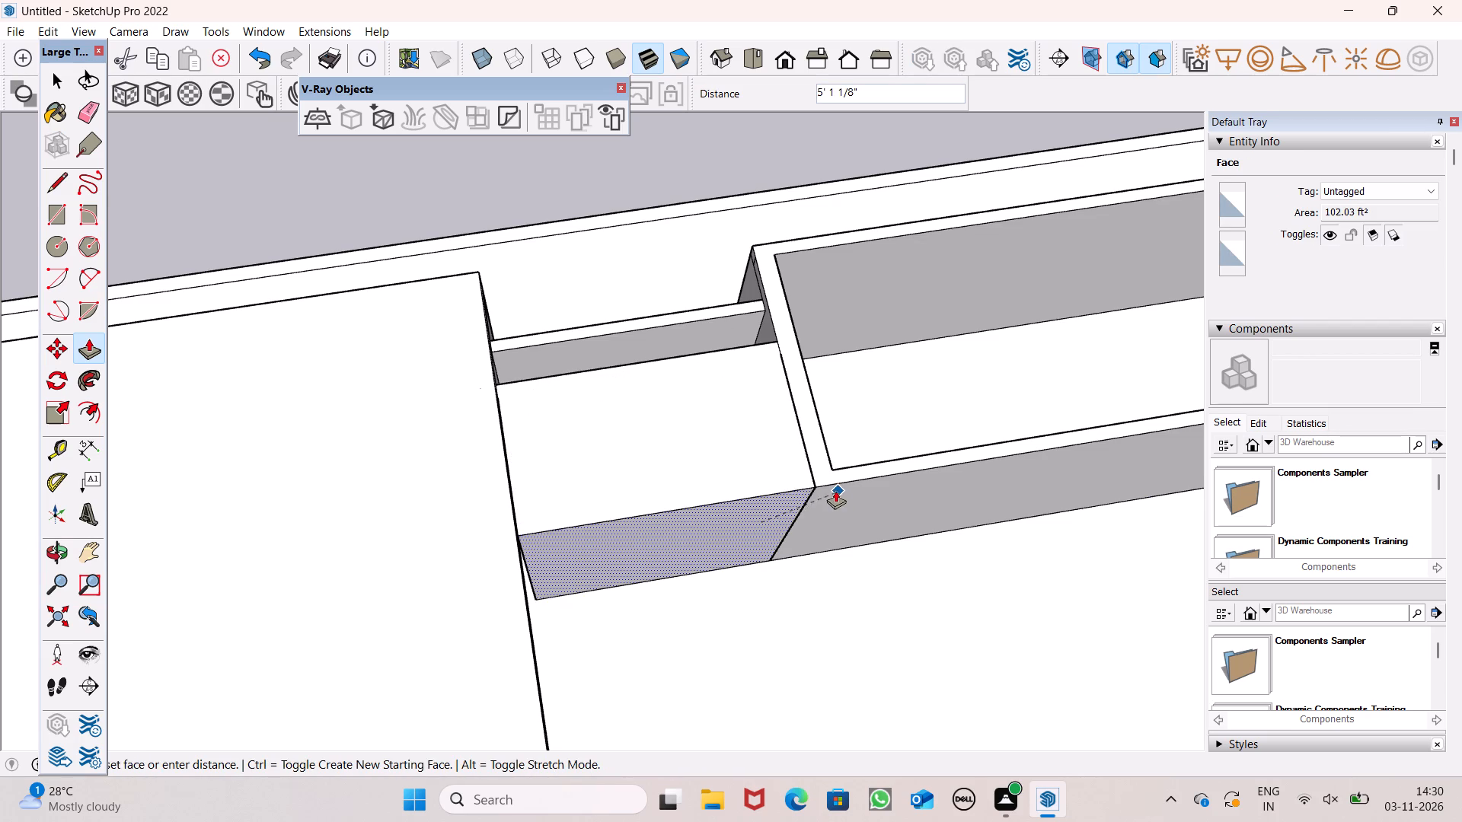
{"action": "left_click_drag", "start_coordinate": [835, 490], "coordinate": [822, 486]}
Push the second connecting wall's outer face inward by 5' 1 1/8" to make the thickened block a thin wall again.
{"action": "scroll", "coordinate": [564, 378], "scroll_direction": "down", "scroll_amount": 5}
{"action": "middle_click_drag", "start_coordinate": [301, 387], "coordinate": [1204, 483]}
{"action": "scroll", "coordinate": [245, 397], "scroll_direction": "down", "scroll_amount": 3}
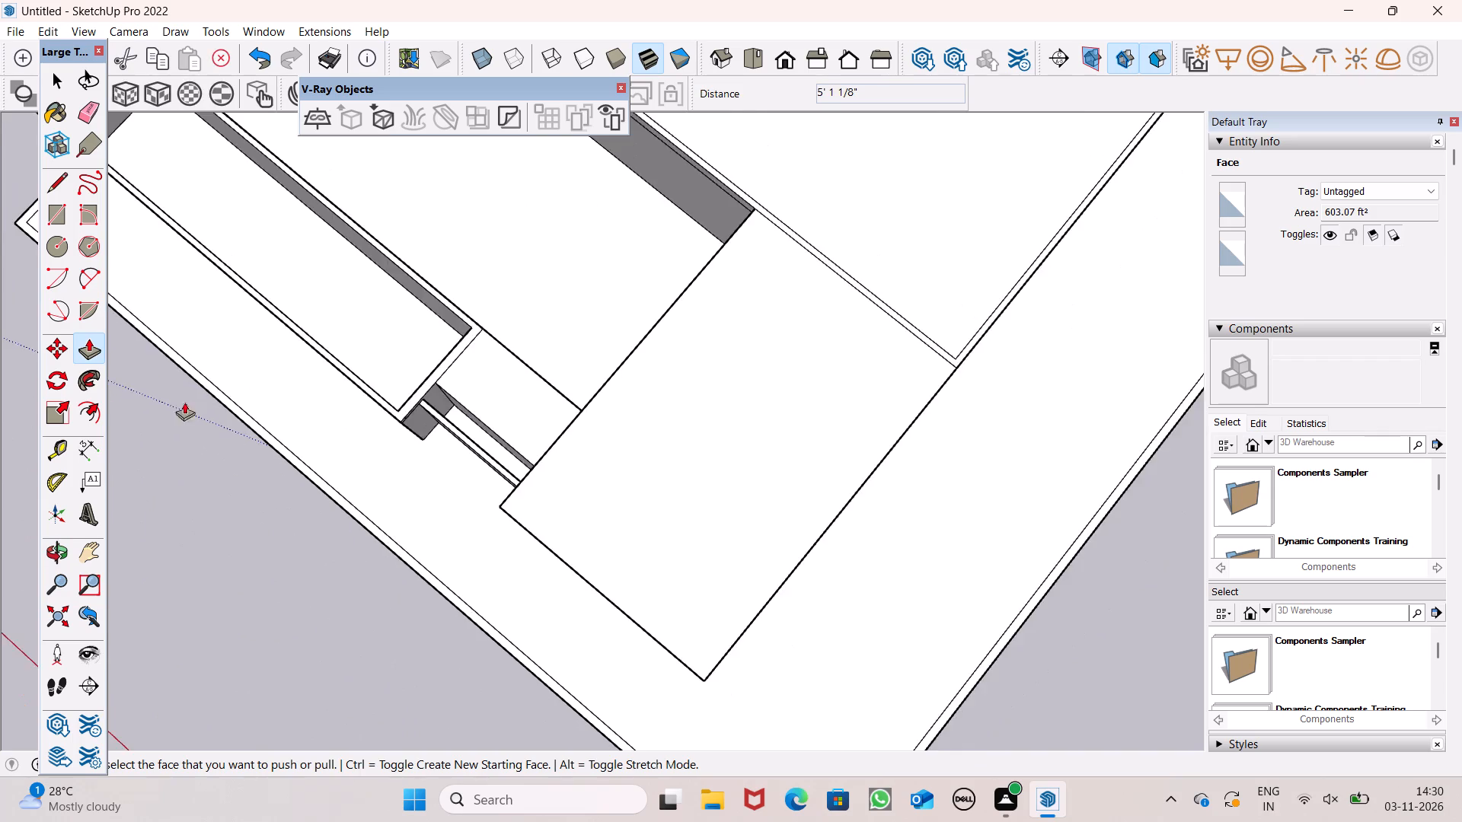
{"action": "middle_click_drag", "start_coordinate": [109, 414], "coordinate": [365, 456]}
{"action": "scroll", "coordinate": [507, 433], "scroll_direction": "up", "scroll_amount": 7}
{"action": "middle_click_drag", "start_coordinate": [489, 578], "coordinate": [516, 402]}
{"action": "middle_click_drag", "start_coordinate": [516, 393], "coordinate": [516, 365]}
{"action": "scroll", "coordinate": [516, 365], "scroll_direction": "up", "scroll_amount": 1}
{"action": "scroll", "coordinate": [426, 425], "scroll_direction": "up", "scroll_amount": 5}
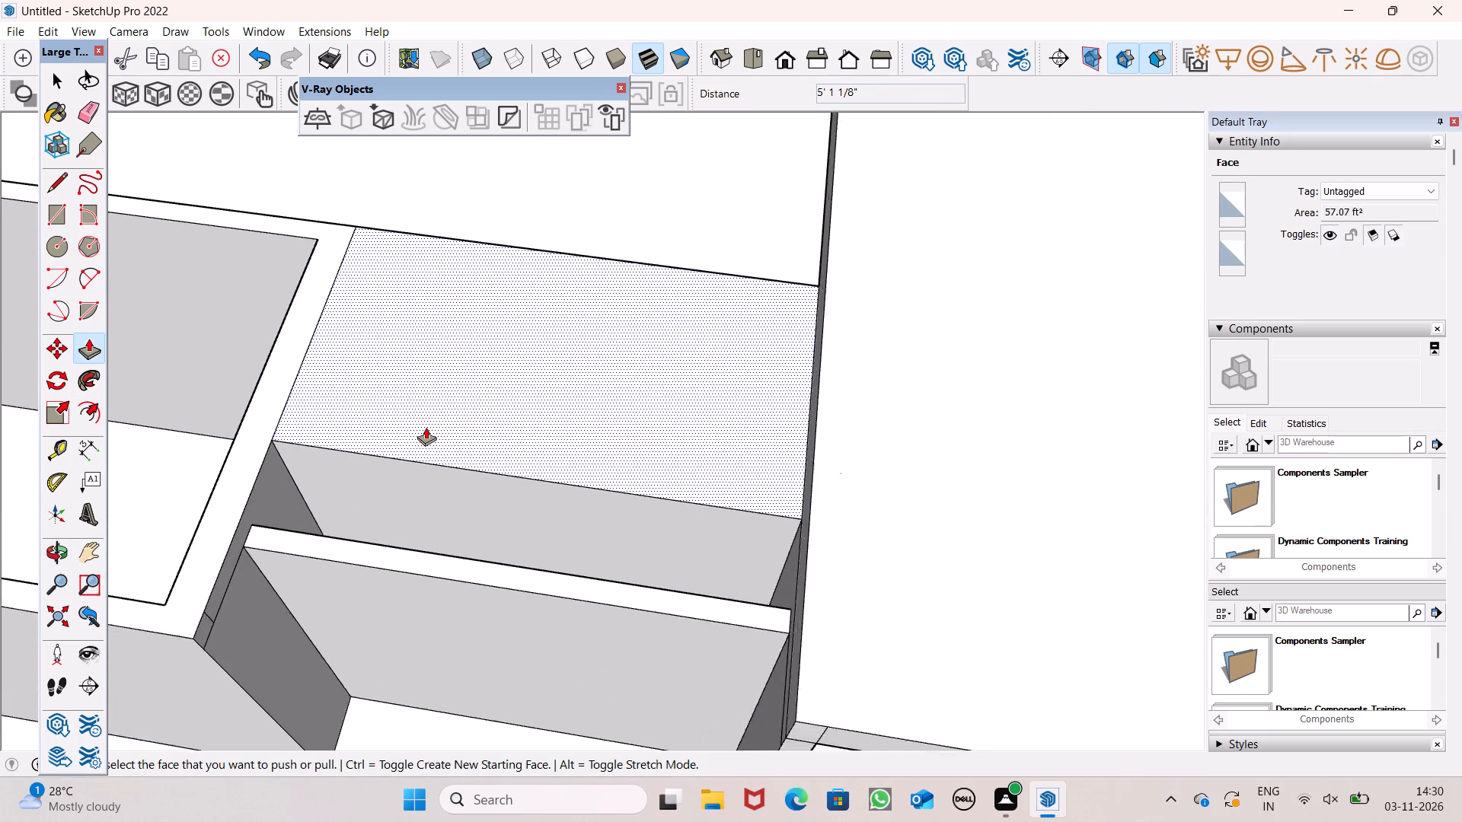
{"action": "scroll", "coordinate": [426, 427], "scroll_direction": "up", "scroll_amount": 1}
{"action": "left_click_drag", "start_coordinate": [346, 504], "coordinate": [376, 420]}
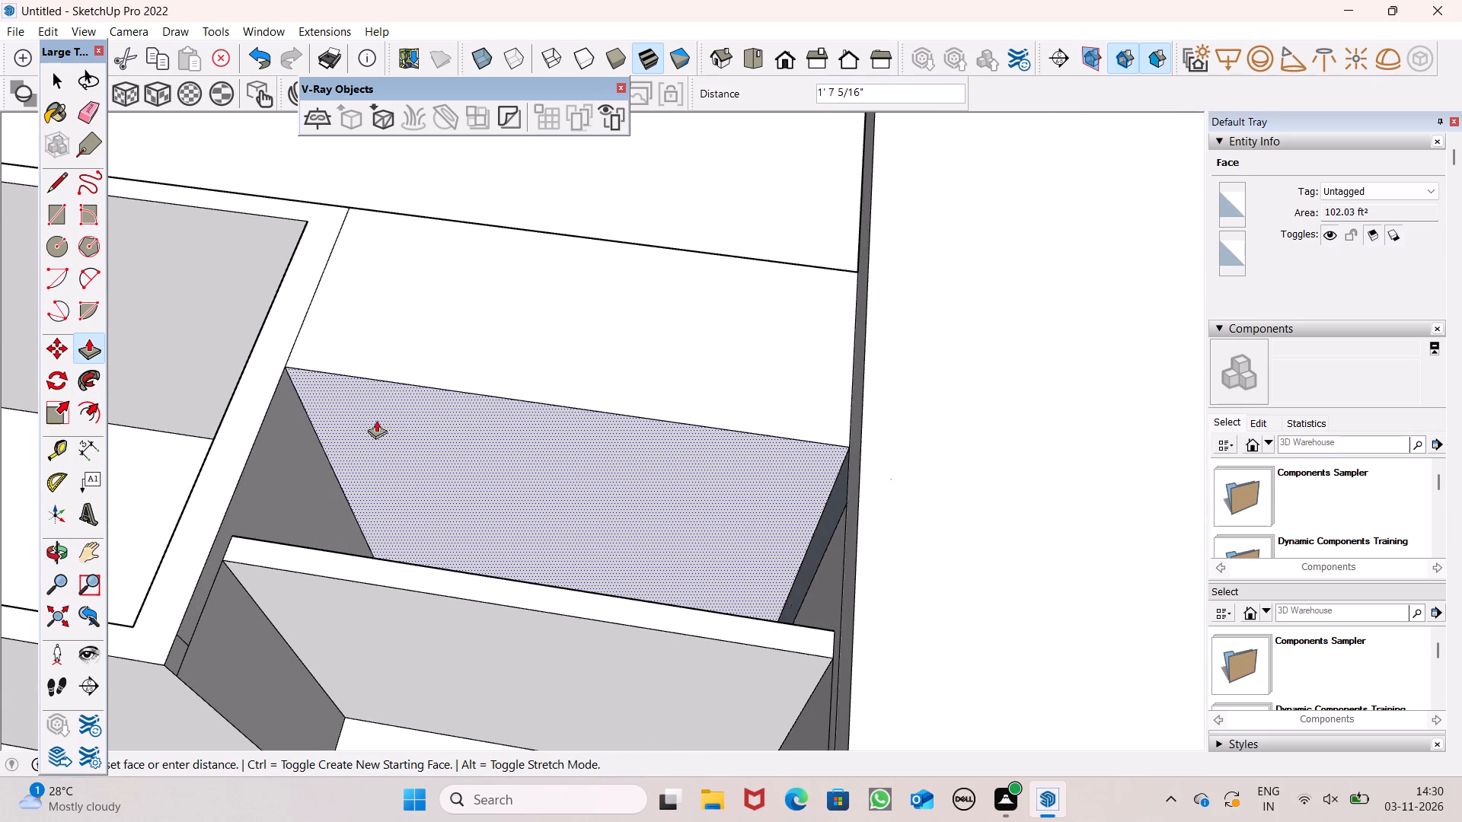
{"action": "left_click_drag", "start_coordinate": [376, 420], "coordinate": [302, 226]}
Raise the top face of the narrow room's walls by 1'.
{"action": "scroll", "coordinate": [305, 253], "scroll_direction": "down", "scroll_amount": 4}
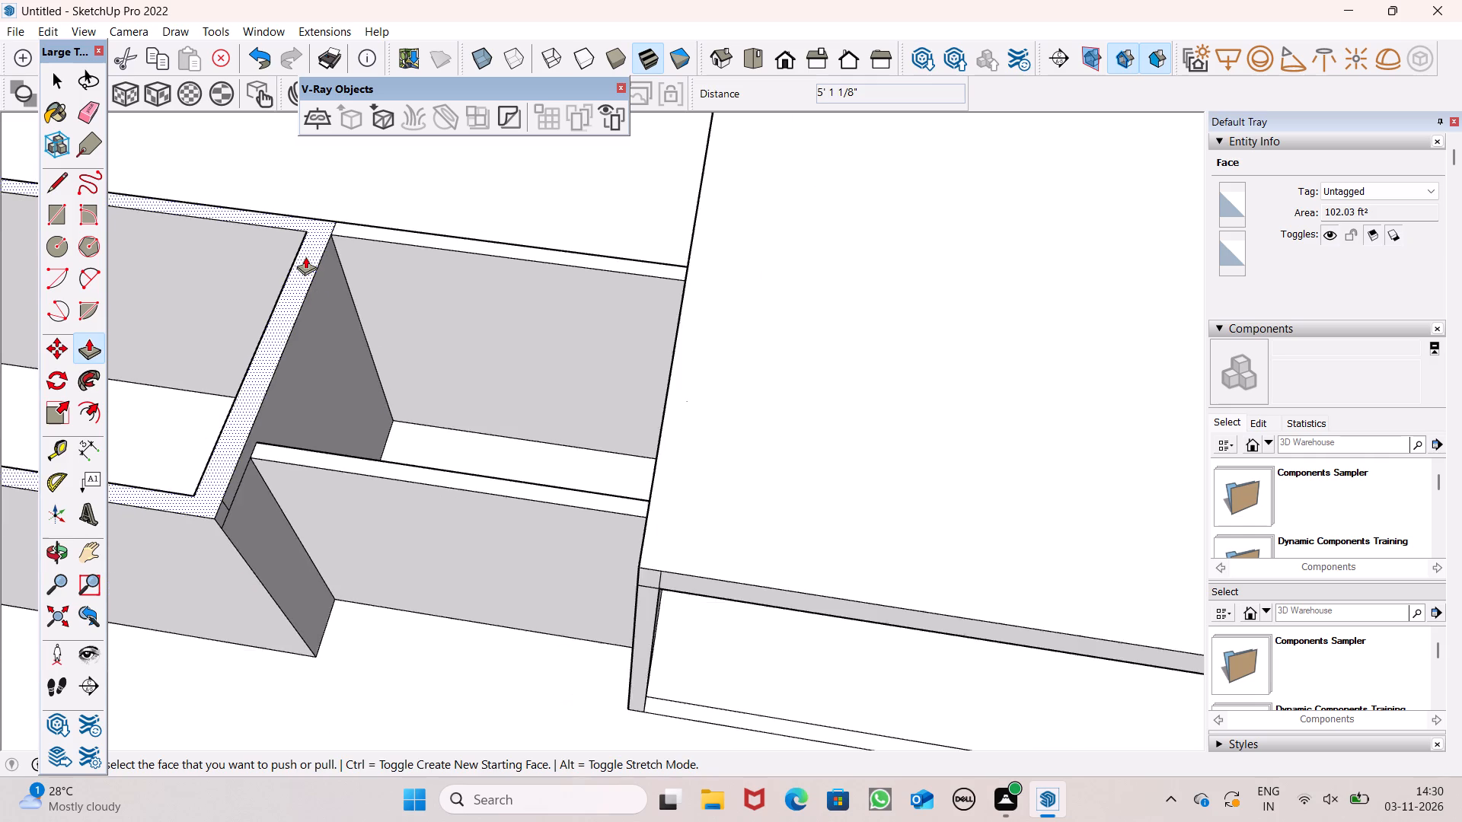
{"action": "middle_click_drag", "start_coordinate": [452, 443], "coordinate": [512, 296]}
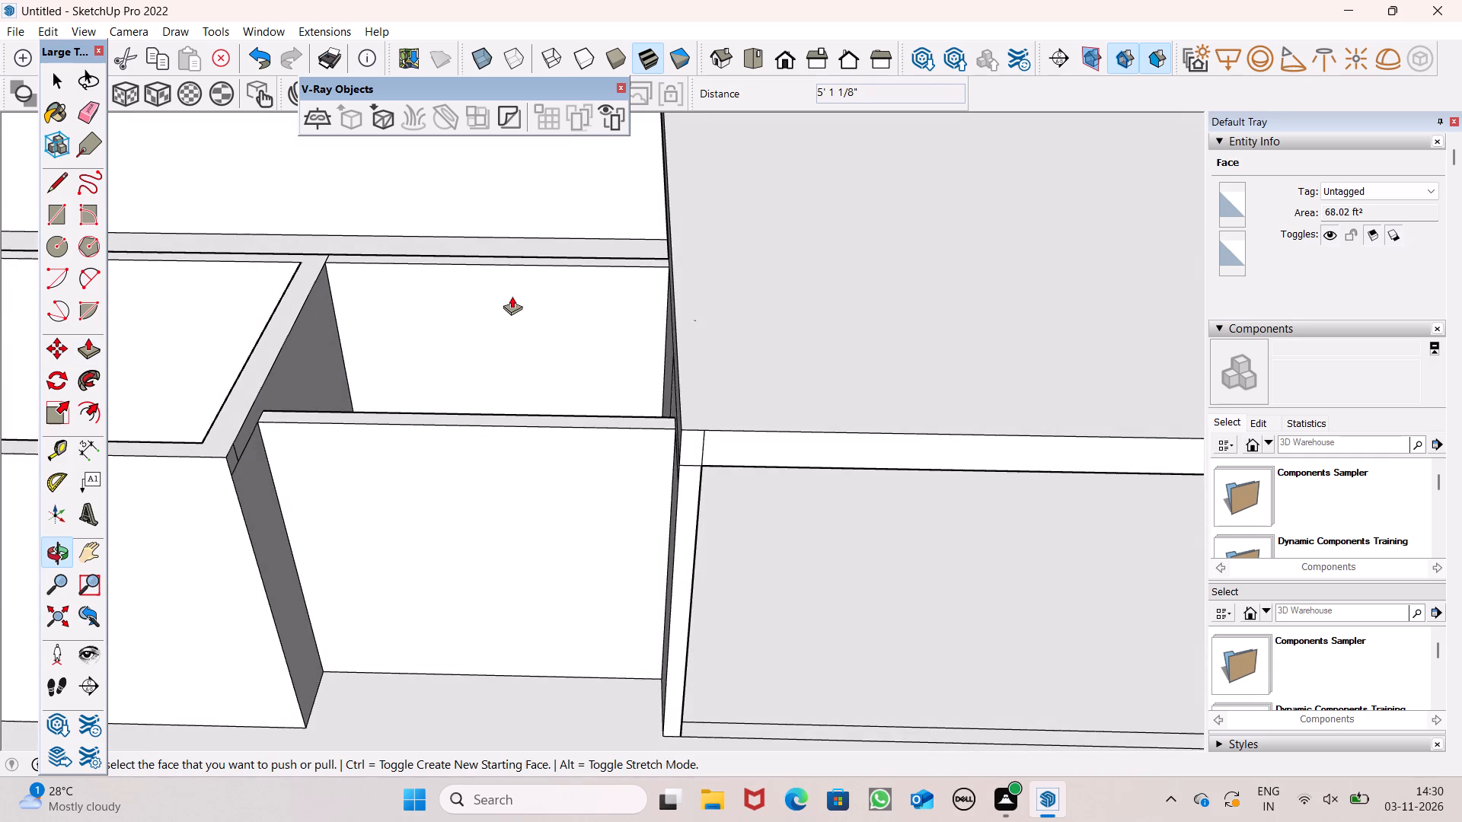
{"action": "scroll", "coordinate": [516, 308], "scroll_direction": "down", "scroll_amount": 3}
{"action": "middle_click_drag", "start_coordinate": [768, 430], "coordinate": [203, 566]}
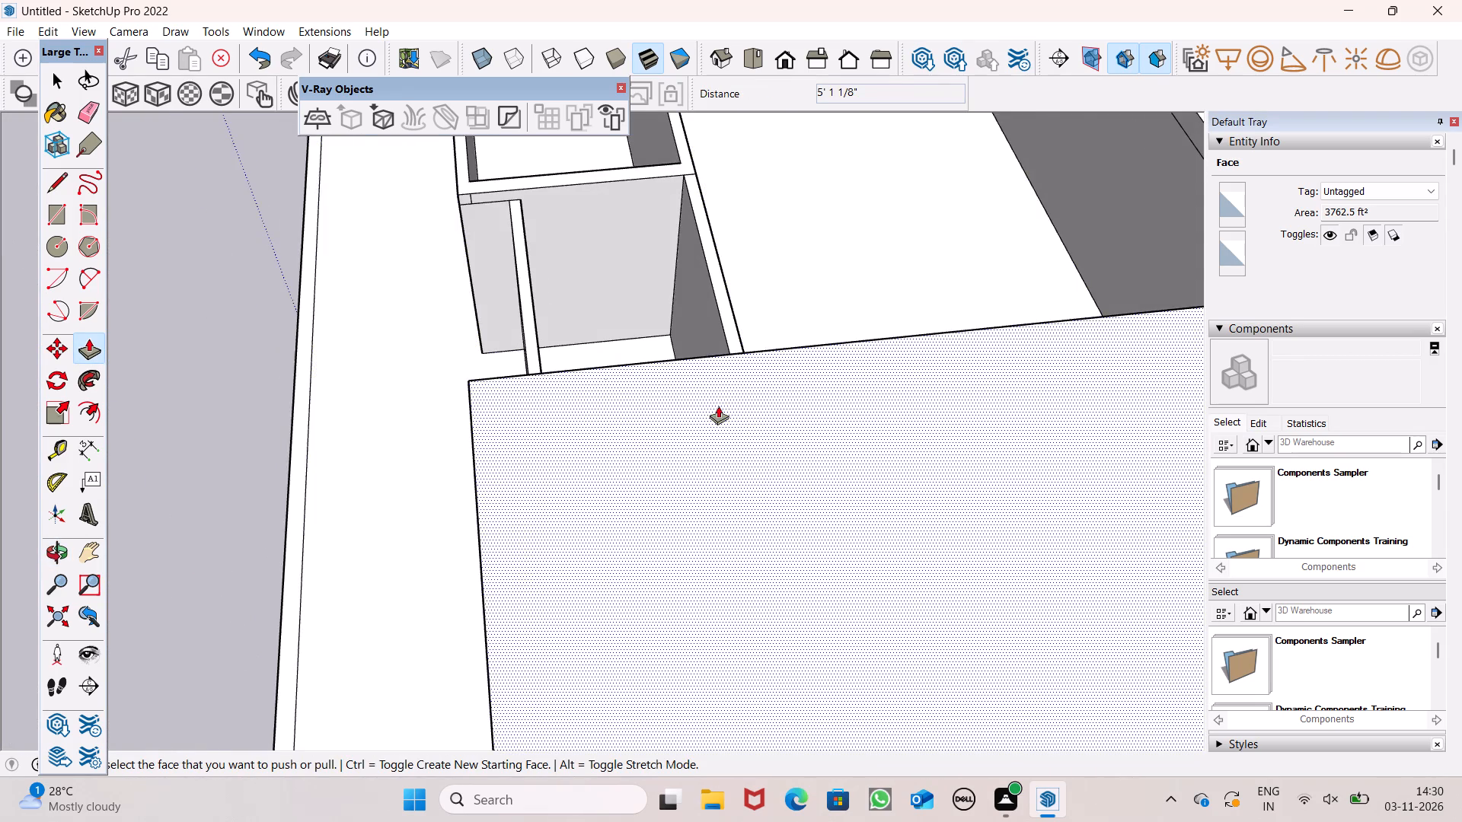
{"action": "scroll", "coordinate": [718, 406], "scroll_direction": "down", "scroll_amount": 3}
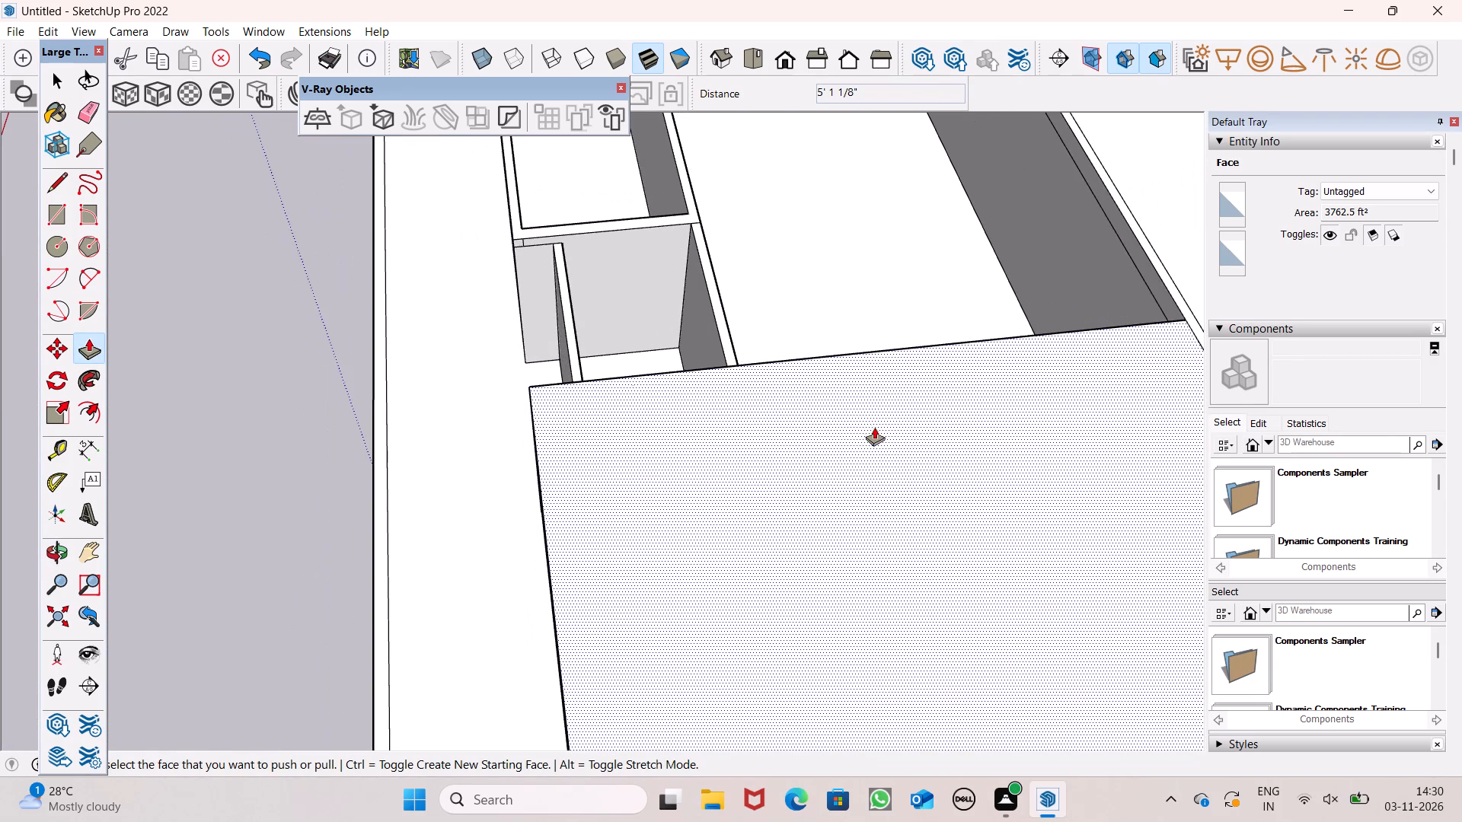
{"action": "scroll", "coordinate": [883, 432], "scroll_direction": "down", "scroll_amount": 3}
{"action": "middle_click_drag", "start_coordinate": [544, 416], "coordinate": [766, 238]}
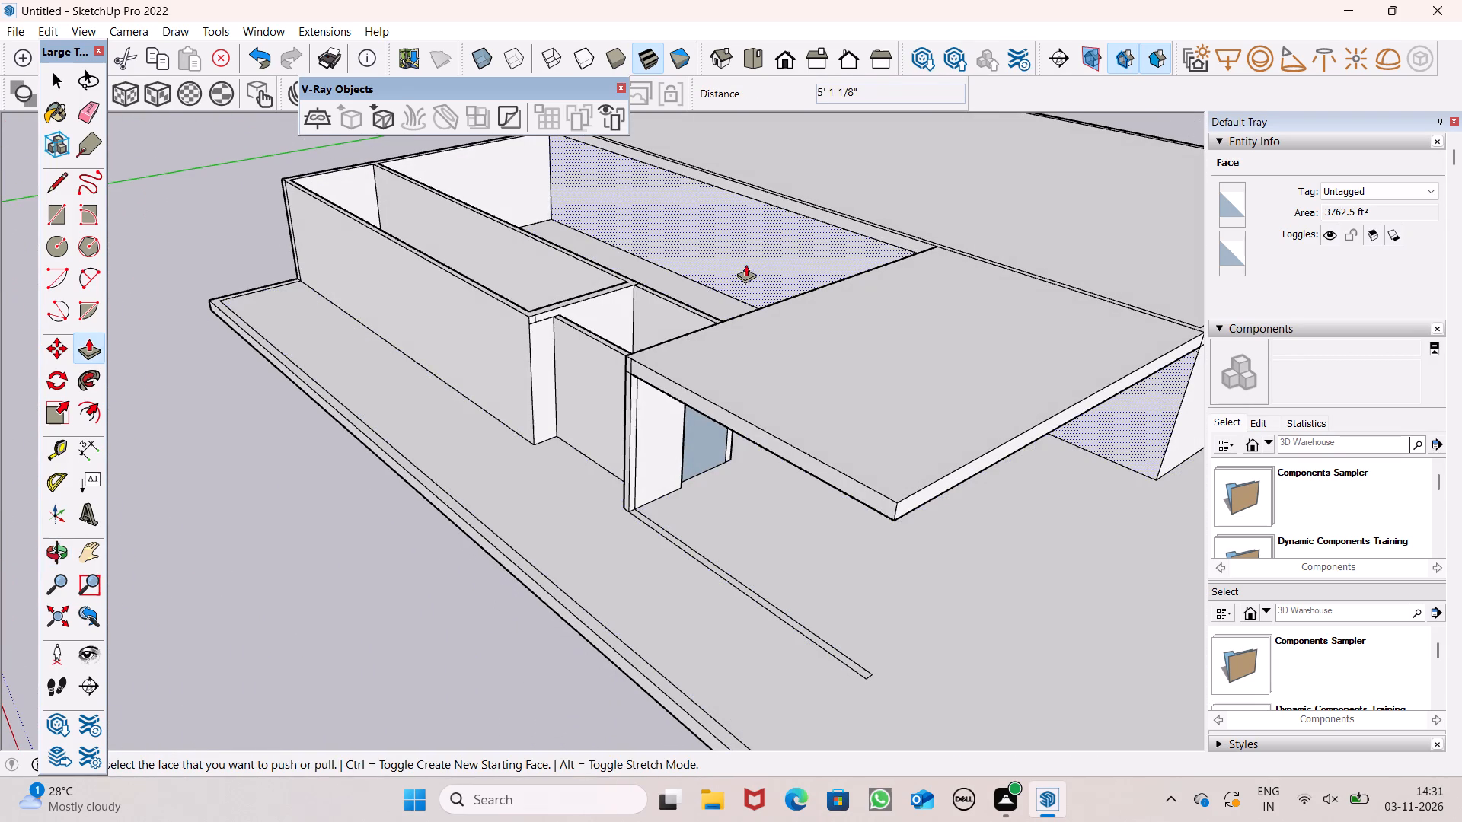
{"action": "middle_click_drag", "start_coordinate": [459, 319], "coordinate": [646, 373]}
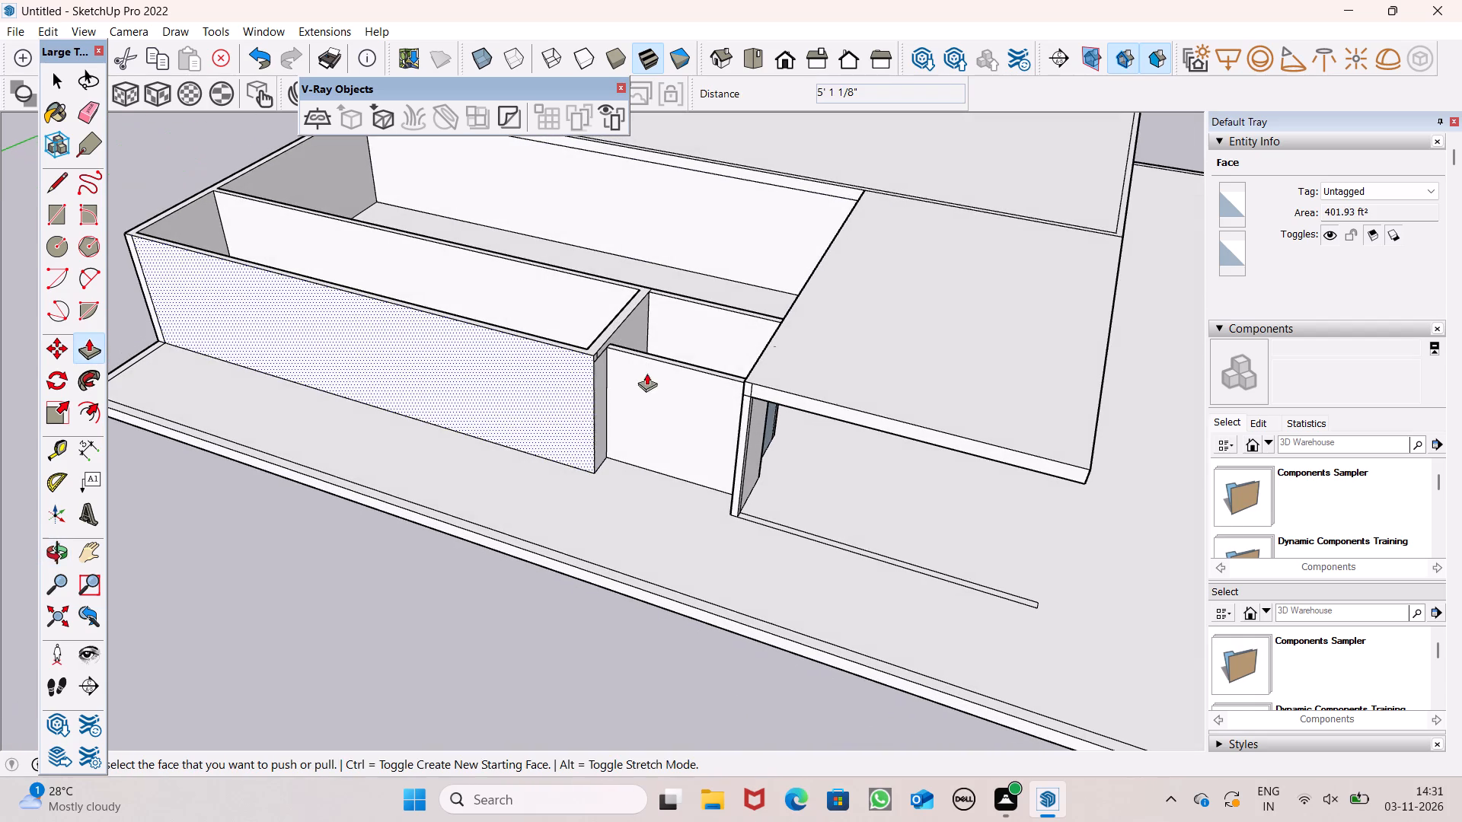
{"action": "middle_click_drag", "start_coordinate": [552, 365], "coordinate": [611, 292]}
{"action": "scroll", "coordinate": [614, 279], "scroll_direction": "up", "scroll_amount": 5}
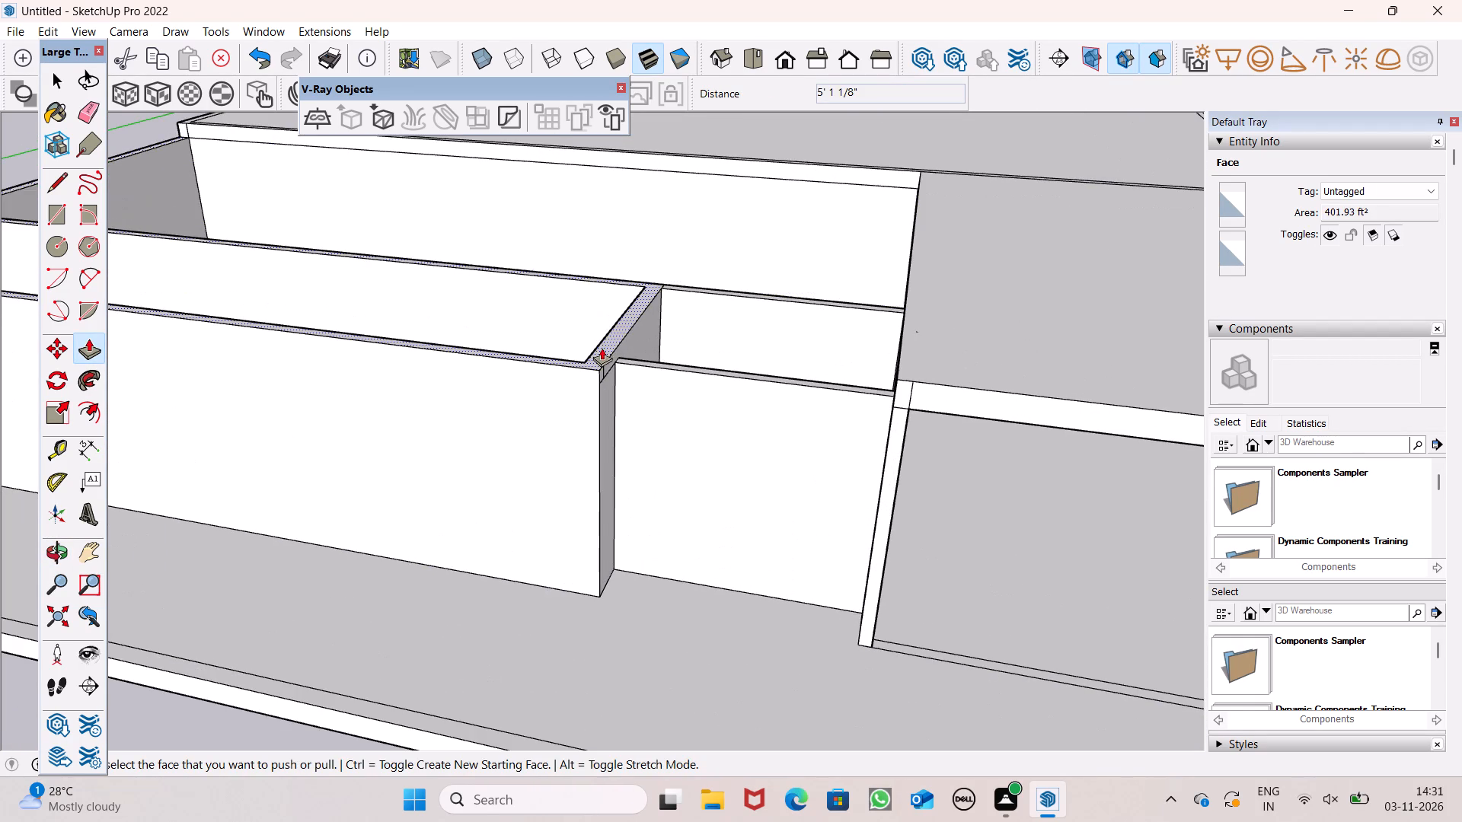
{"action": "left_click_drag", "start_coordinate": [603, 348], "coordinate": [898, 371]}
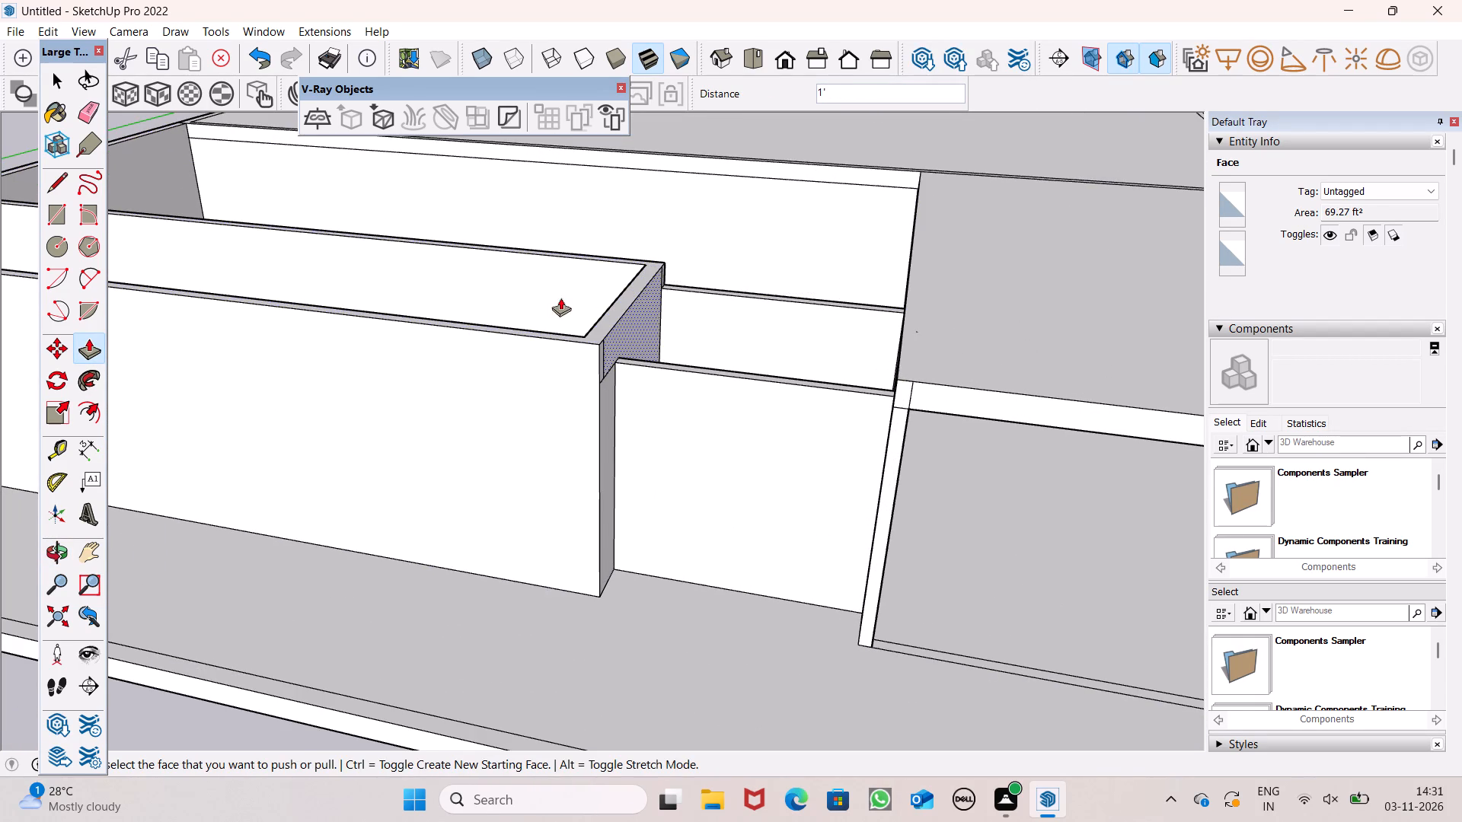
Trace a short line along the inner top edge at the narrow room's far corner to close the top with a roof face.
{"action": "middle_click_drag", "start_coordinate": [634, 424], "coordinate": [546, 384]}
{"action": "scroll", "coordinate": [546, 384], "scroll_direction": "up", "scroll_amount": 1}
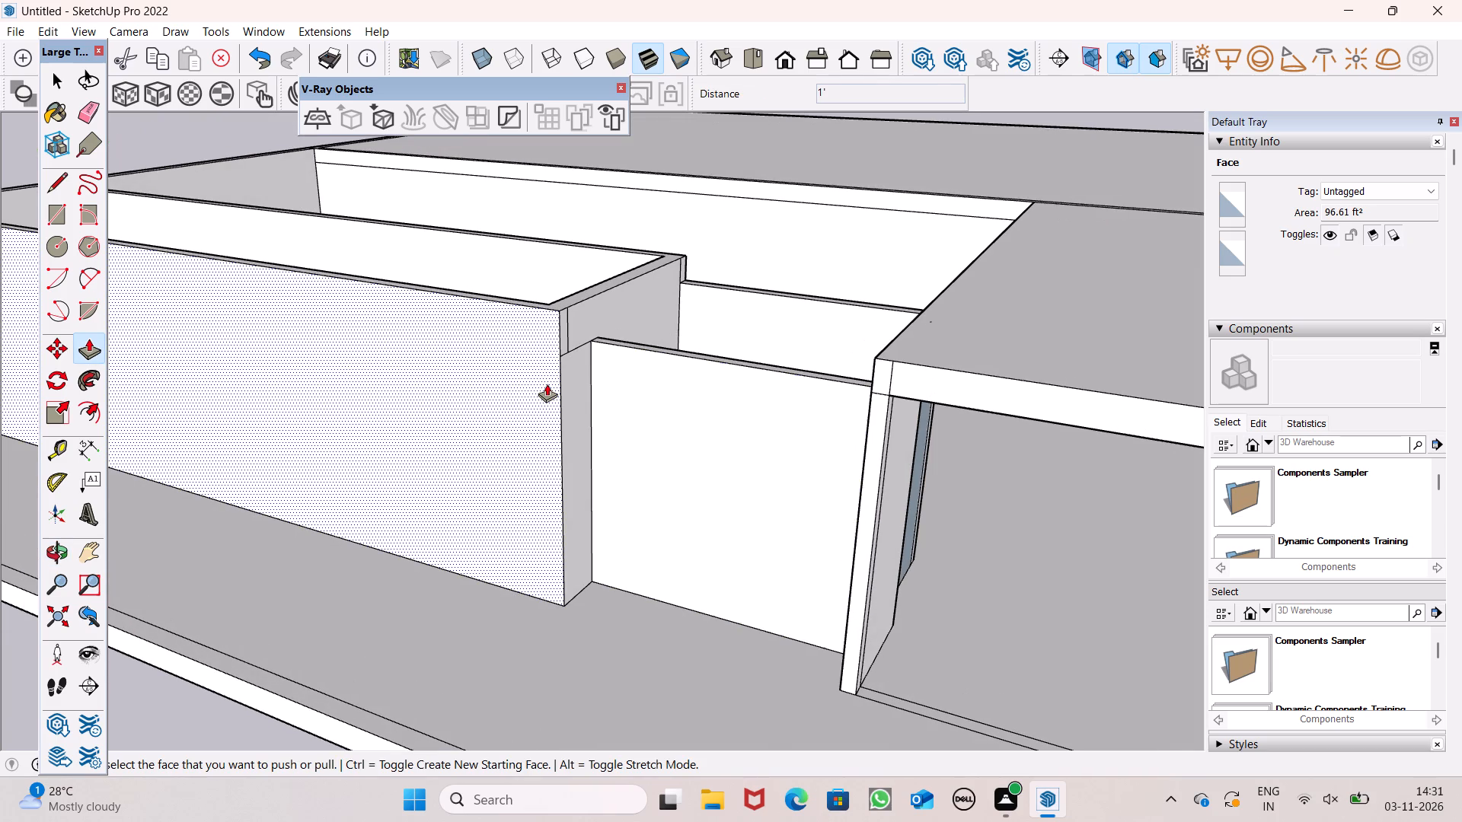
{"action": "middle_click_drag", "start_coordinate": [758, 448], "coordinate": [693, 400]}
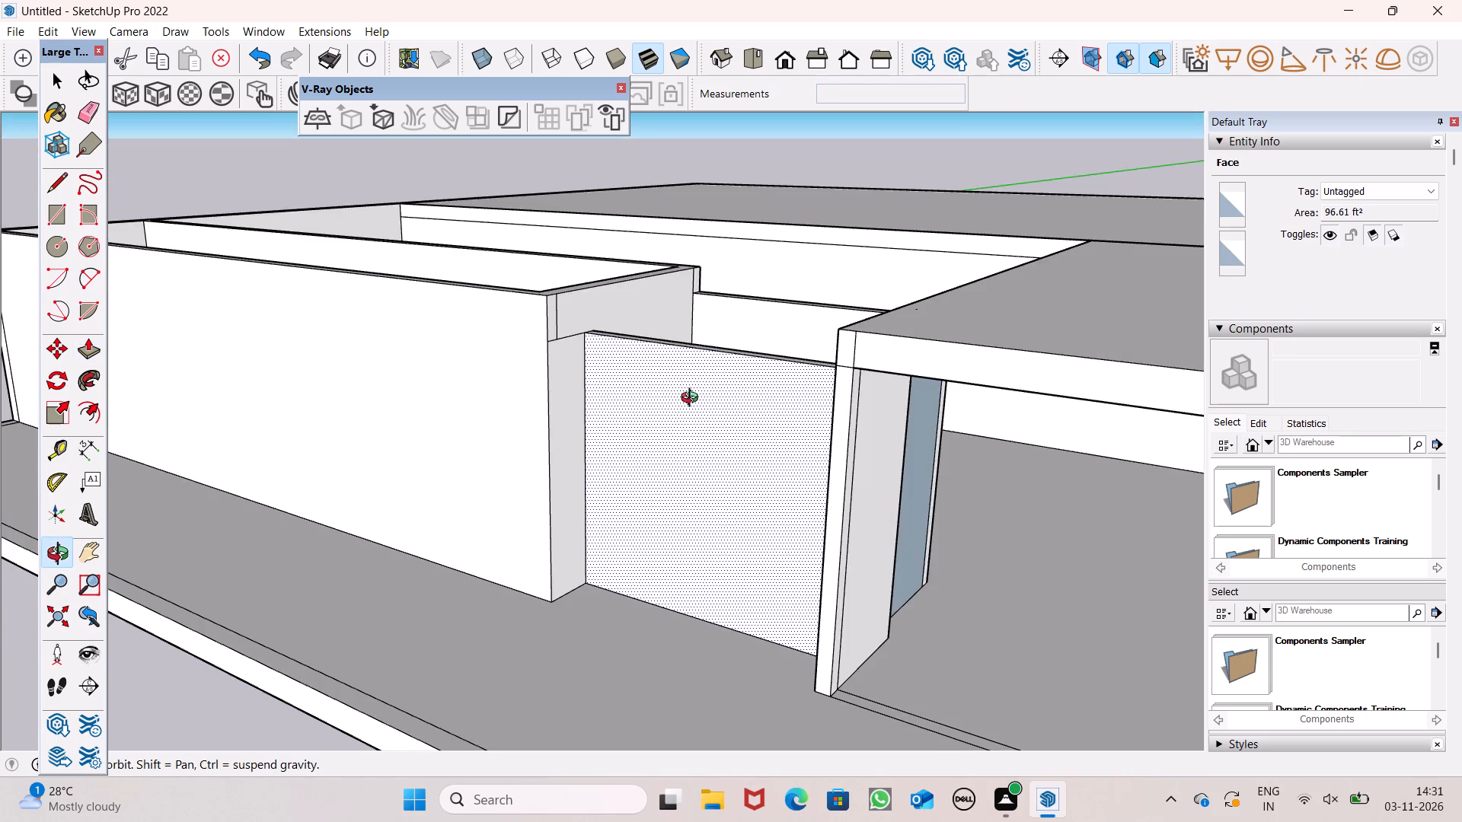
{"action": "middle_click_drag", "start_coordinate": [693, 400], "coordinate": [729, 486]}
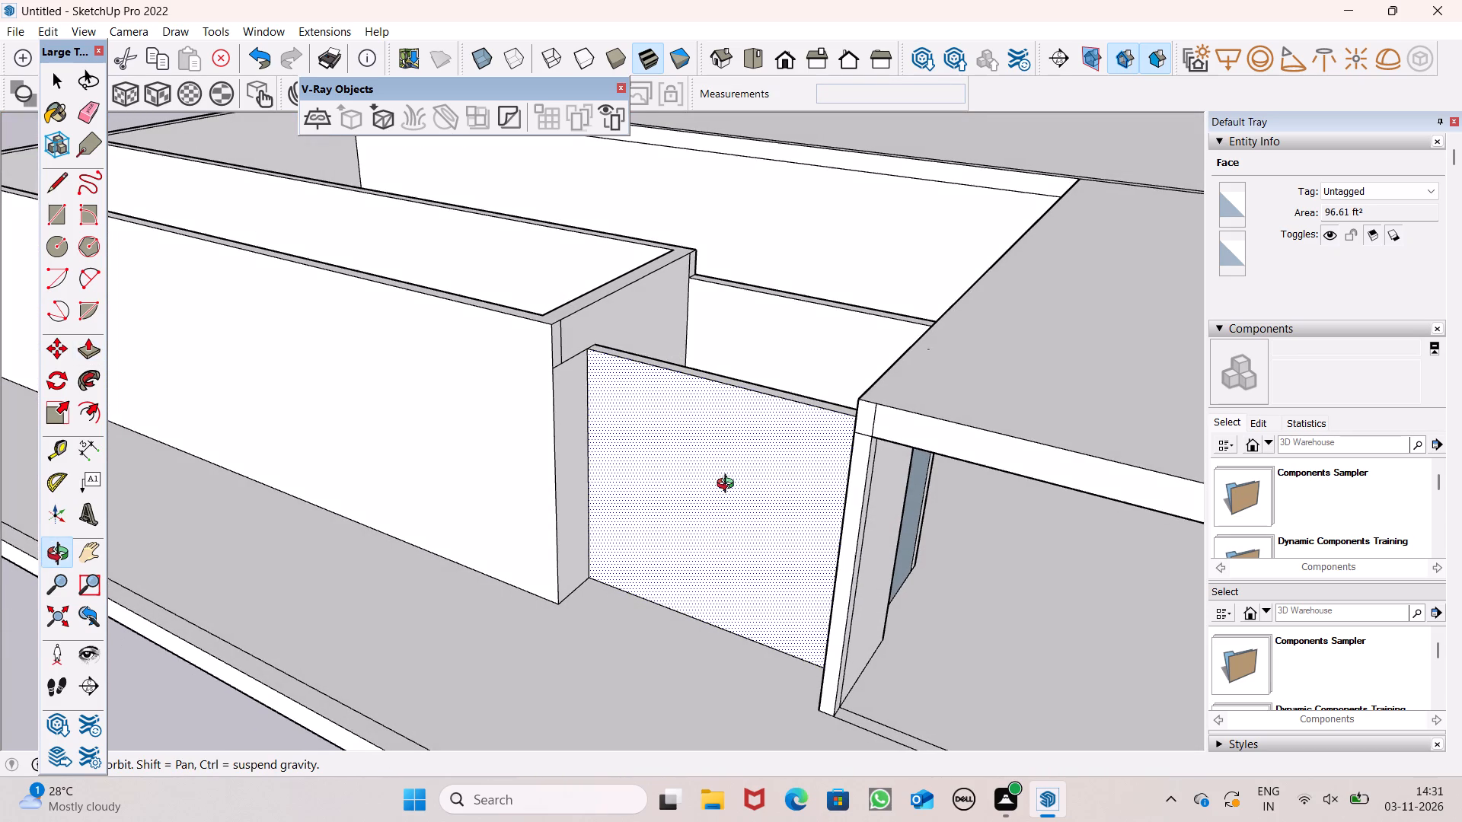
{"action": "middle_click_drag", "start_coordinate": [729, 486], "coordinate": [565, 522]}
{"action": "scroll", "coordinate": [546, 450], "scroll_direction": "down", "scroll_amount": 6}
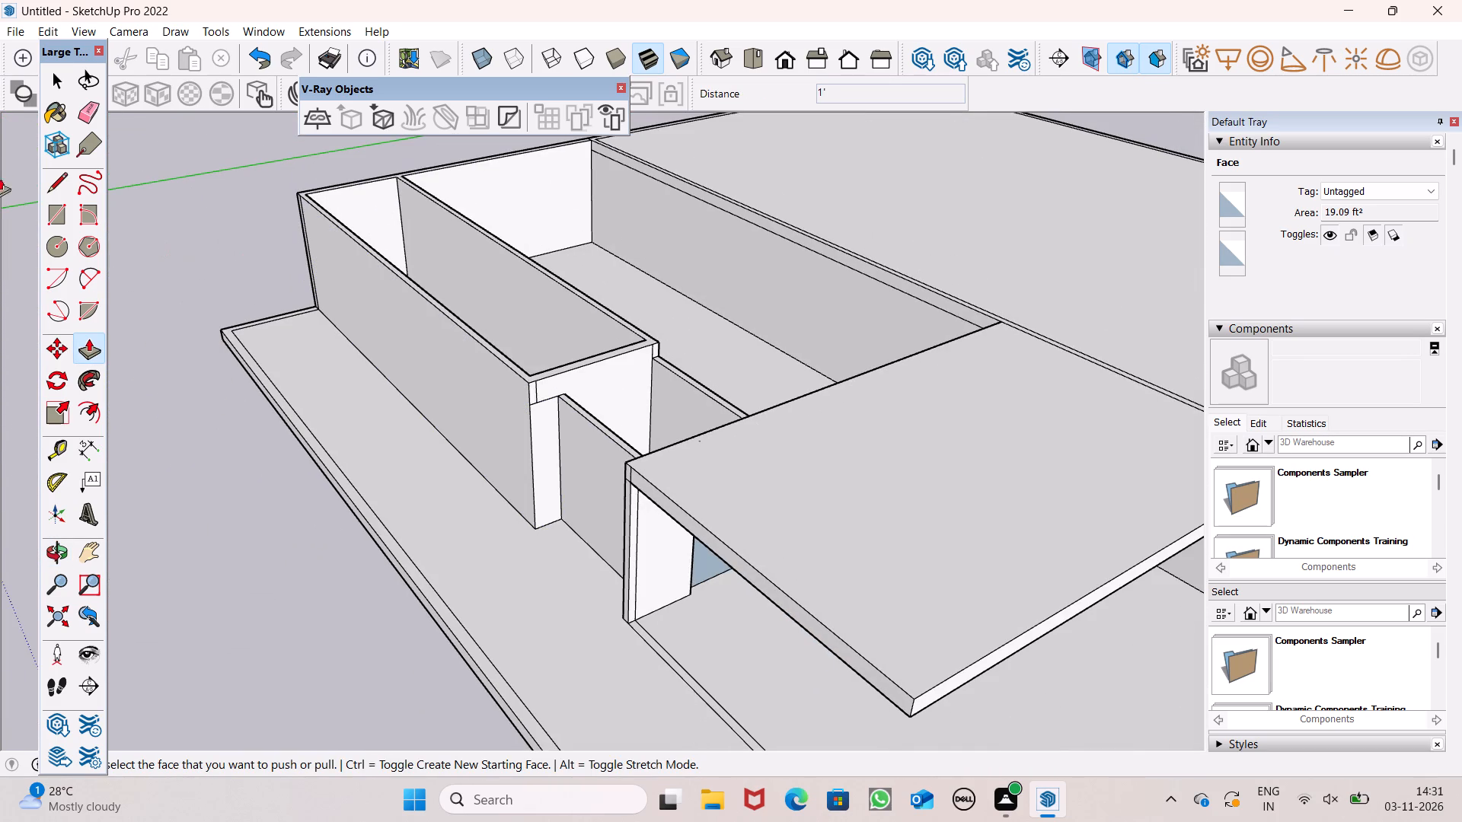
{"action": "scroll", "coordinate": [274, 279], "scroll_direction": "down", "scroll_amount": 4}
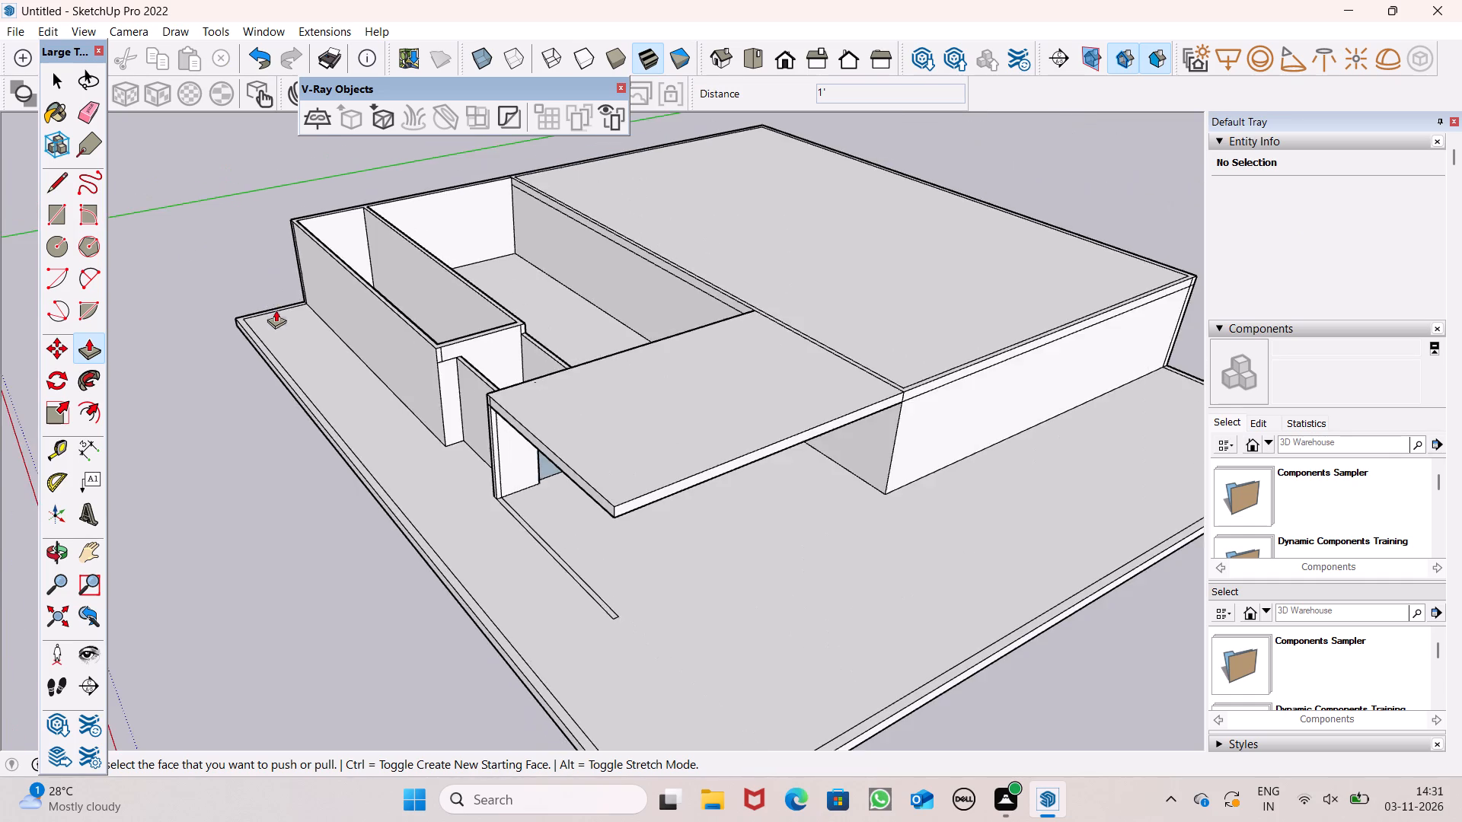
{"action": "middle_click_drag", "start_coordinate": [388, 340], "coordinate": [500, 335]}
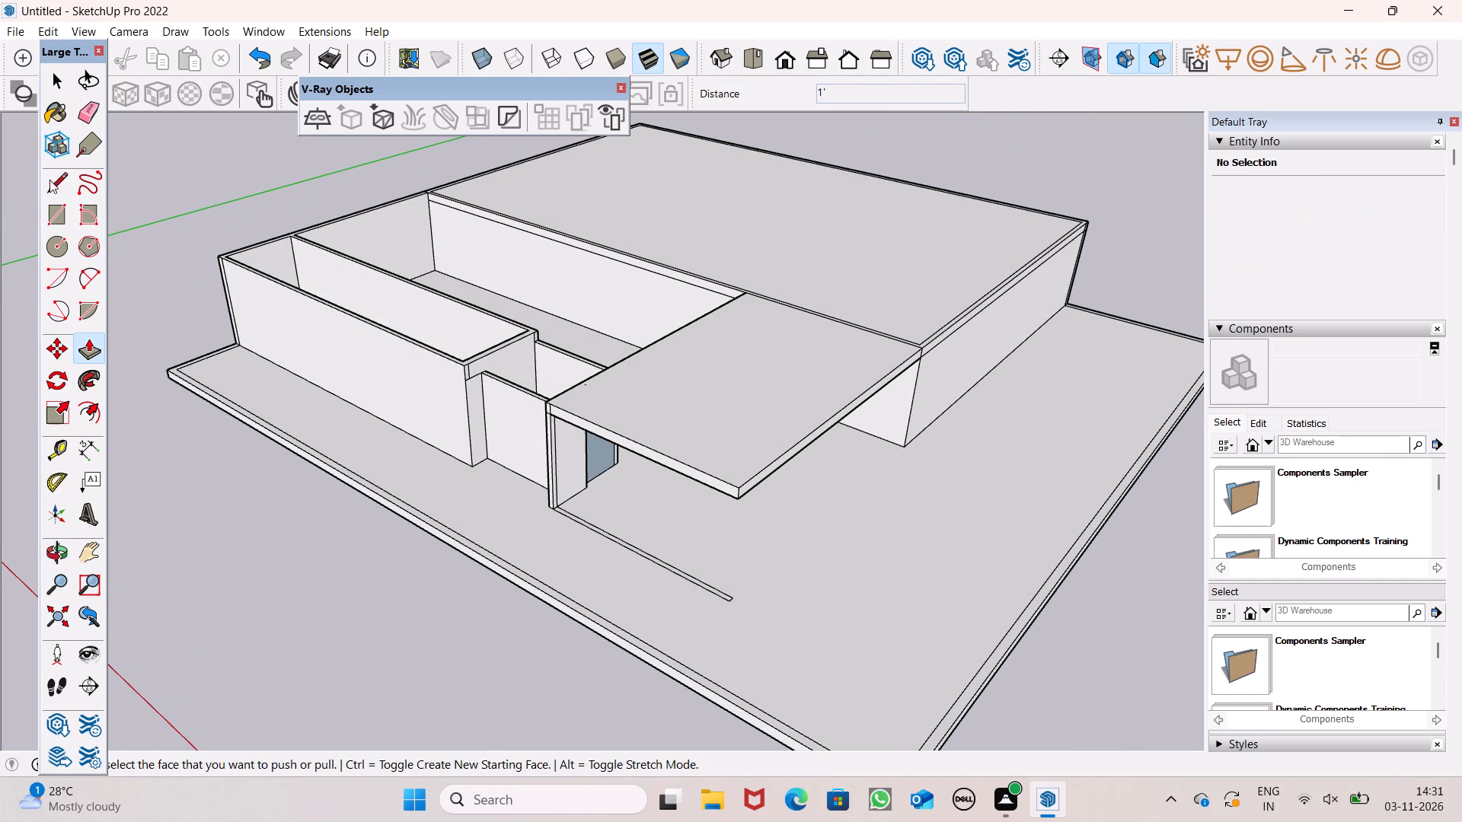
{"action": "left_click", "coordinate": [49, 183]}
{"action": "scroll", "coordinate": [260, 285], "scroll_direction": "up", "scroll_amount": 14}
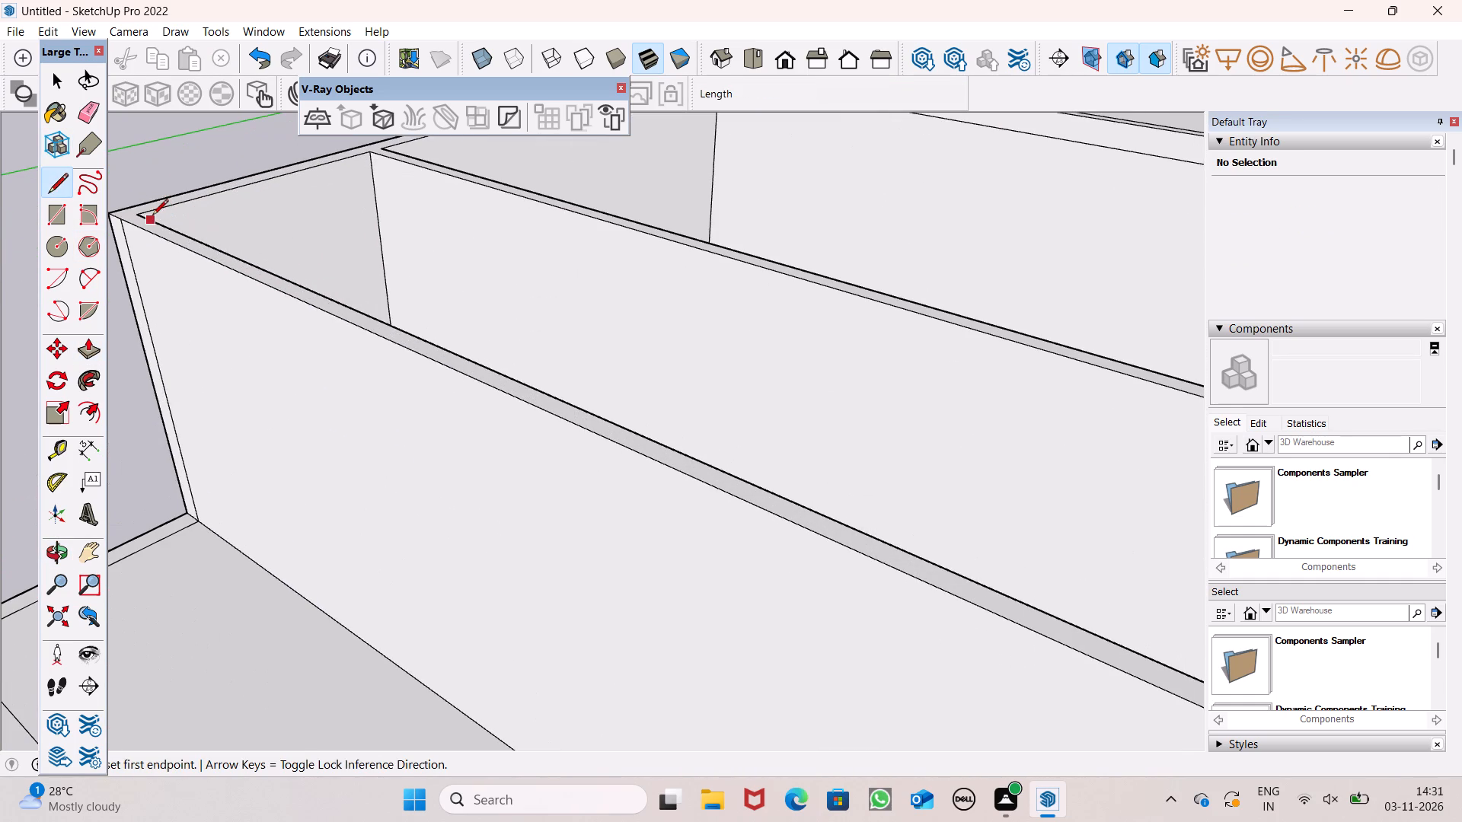
{"action": "left_click", "coordinate": [145, 211]}
{"action": "left_click", "coordinate": [159, 205]}
Push/Pull the narrow room's roof face by 6".
{"action": "scroll", "coordinate": [165, 232], "scroll_direction": "down", "scroll_amount": 6}
{"action": "scroll", "coordinate": [256, 332], "scroll_direction": "down", "scroll_amount": 4}
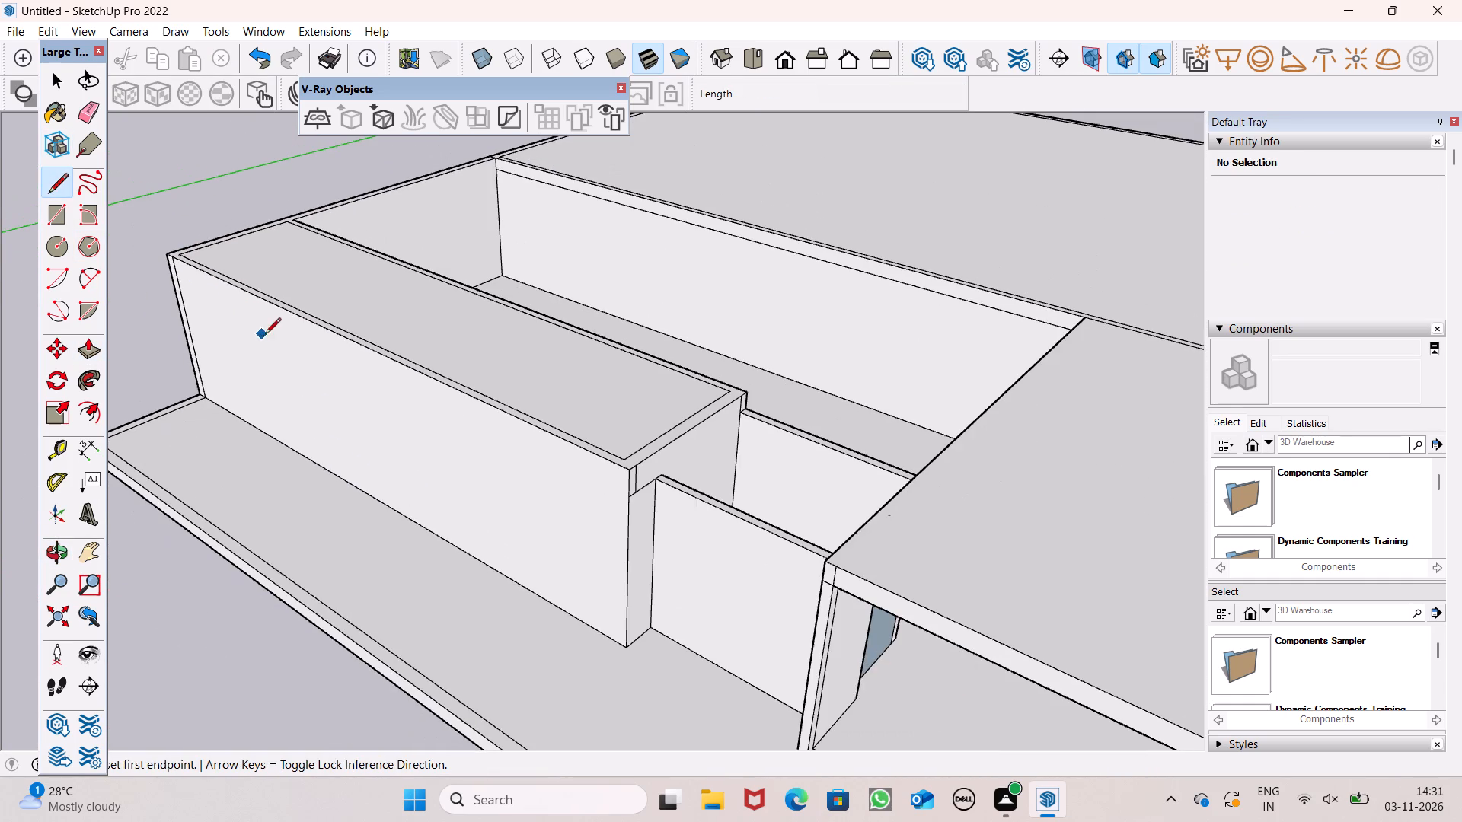
{"action": "left_click", "coordinate": [88, 349]}
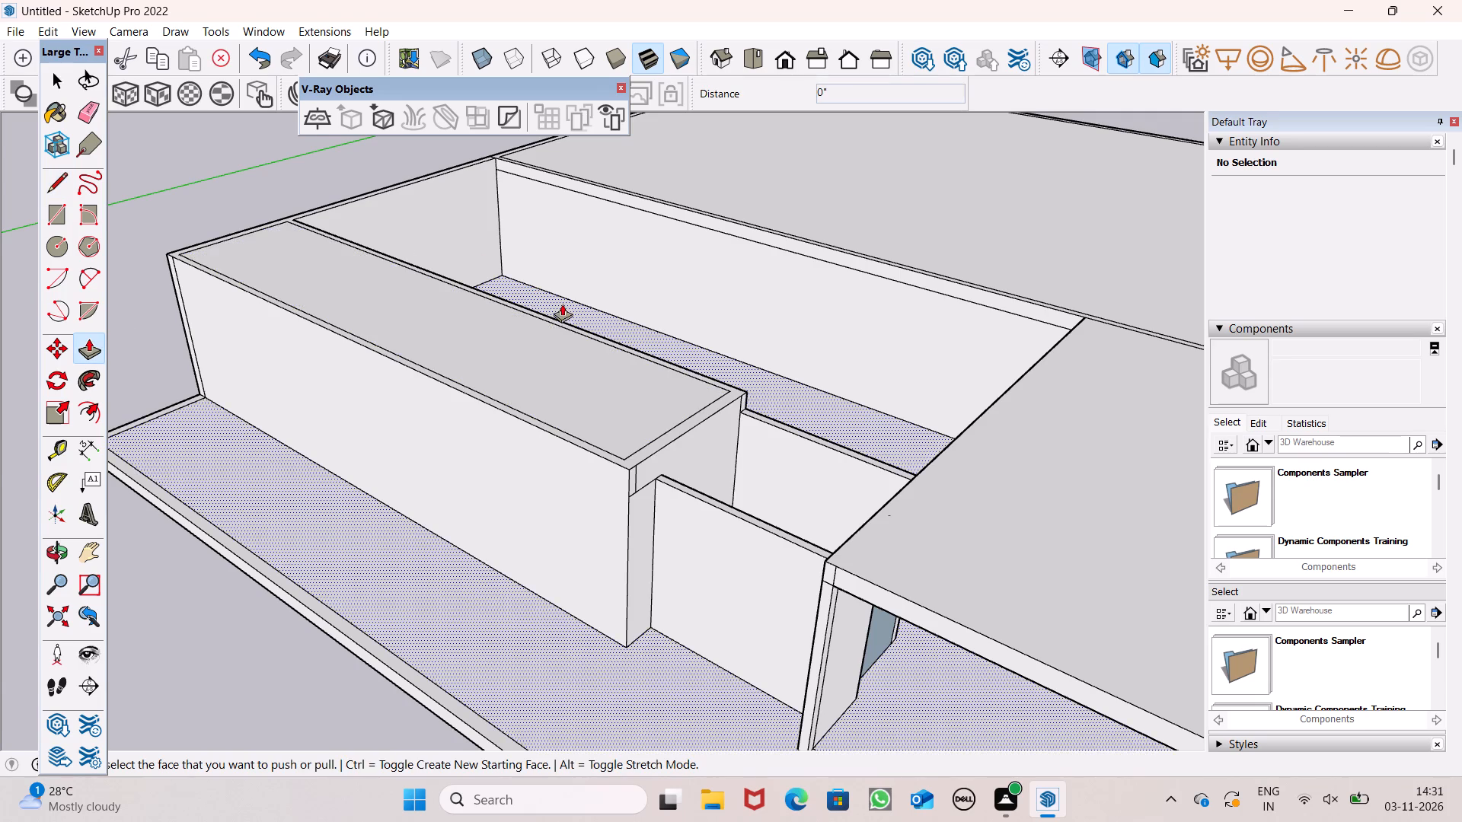
{"action": "scroll", "coordinate": [562, 304], "scroll_direction": "up", "scroll_amount": 3}
{"action": "left_click_drag", "start_coordinate": [630, 508], "coordinate": [634, 523]}
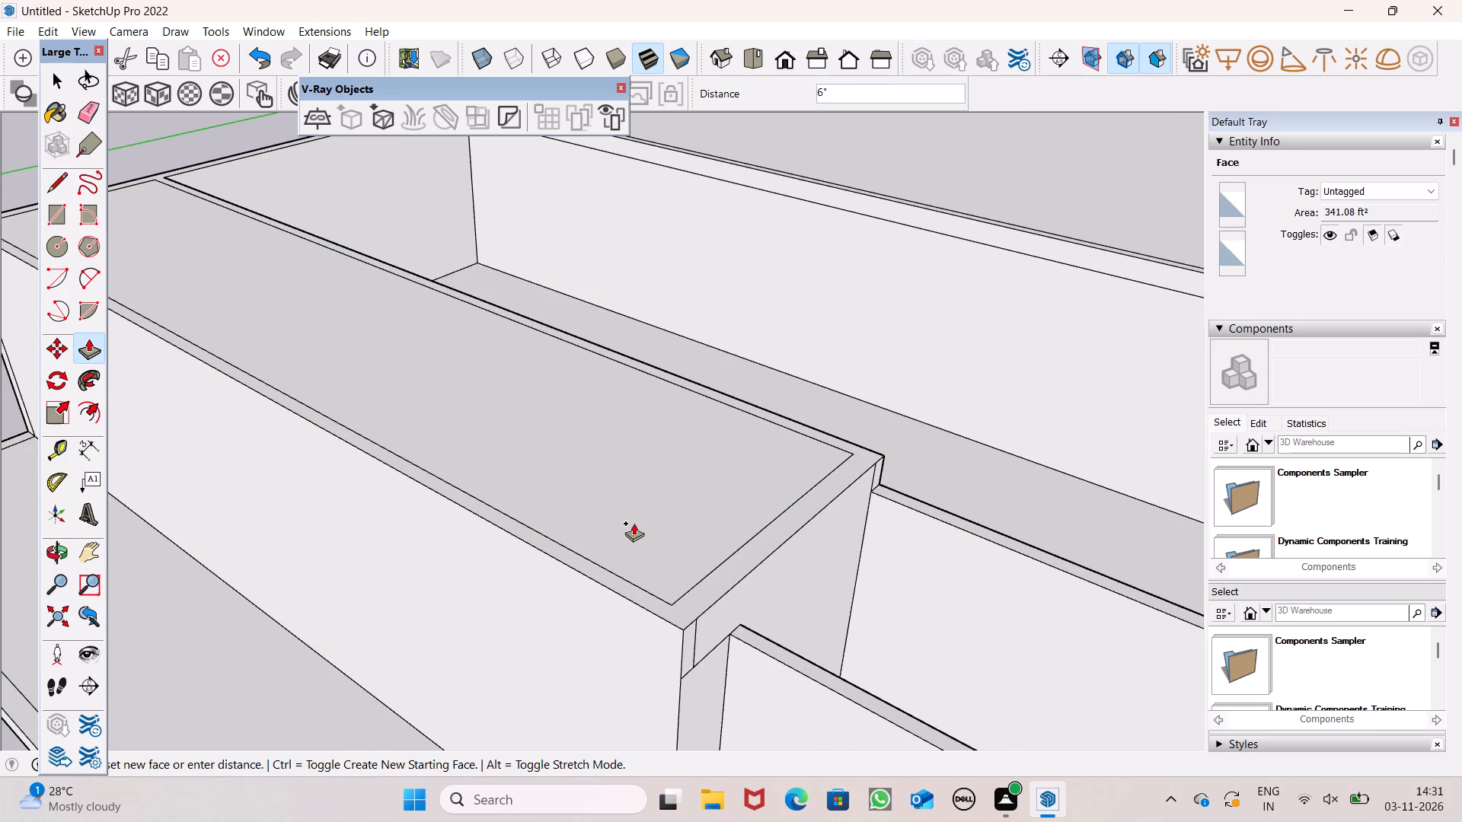
{"action": "left_click_drag", "start_coordinate": [634, 523], "coordinate": [640, 524]}
{"action": "key", "text": "6"}
{"action": "key", "text": "shift+quotedbl"}
{"action": "key", "text": "Return"}
{"action": "scroll", "coordinate": [620, 466], "scroll_direction": "down", "scroll_amount": 4}
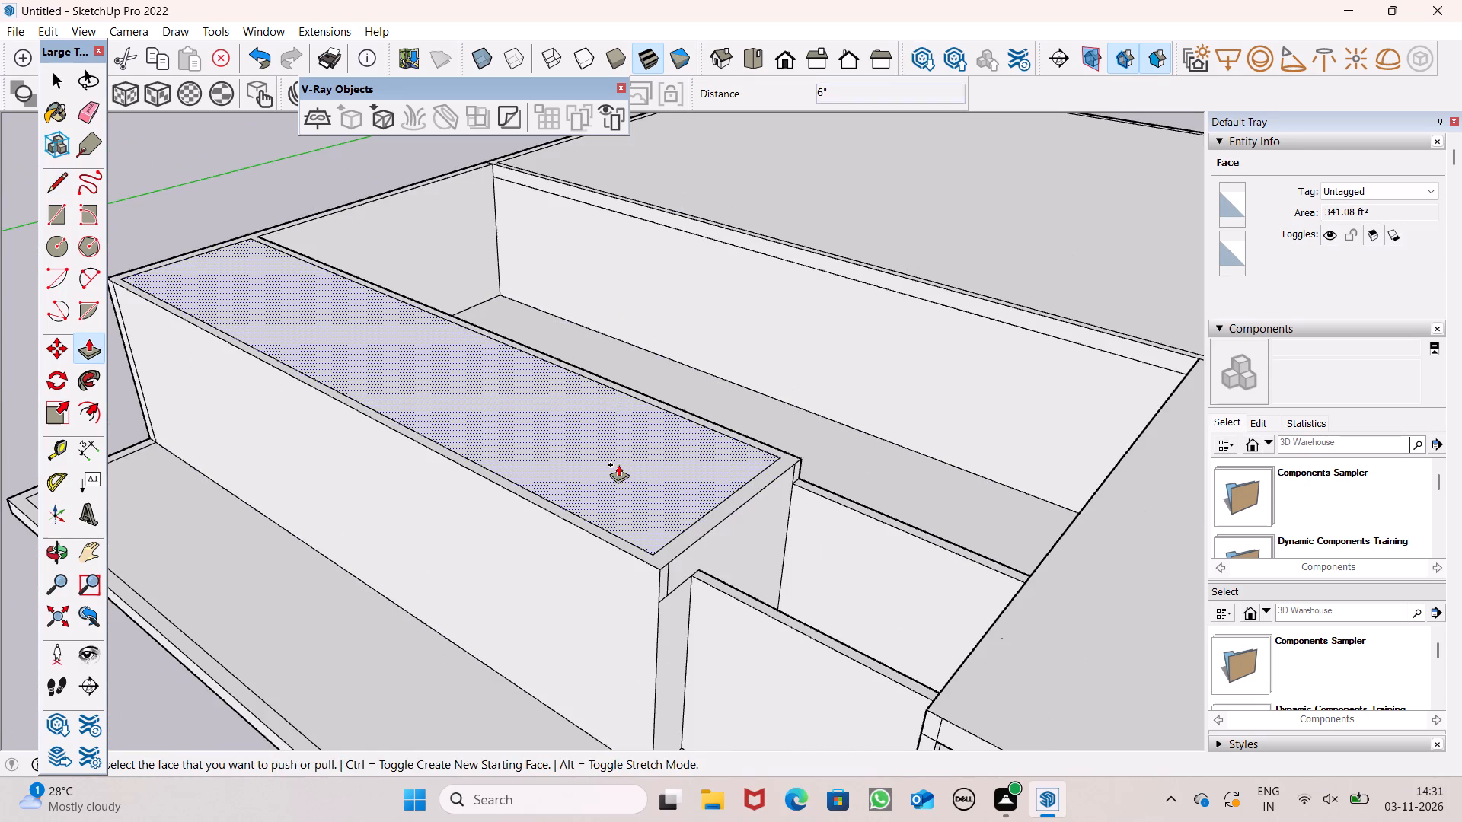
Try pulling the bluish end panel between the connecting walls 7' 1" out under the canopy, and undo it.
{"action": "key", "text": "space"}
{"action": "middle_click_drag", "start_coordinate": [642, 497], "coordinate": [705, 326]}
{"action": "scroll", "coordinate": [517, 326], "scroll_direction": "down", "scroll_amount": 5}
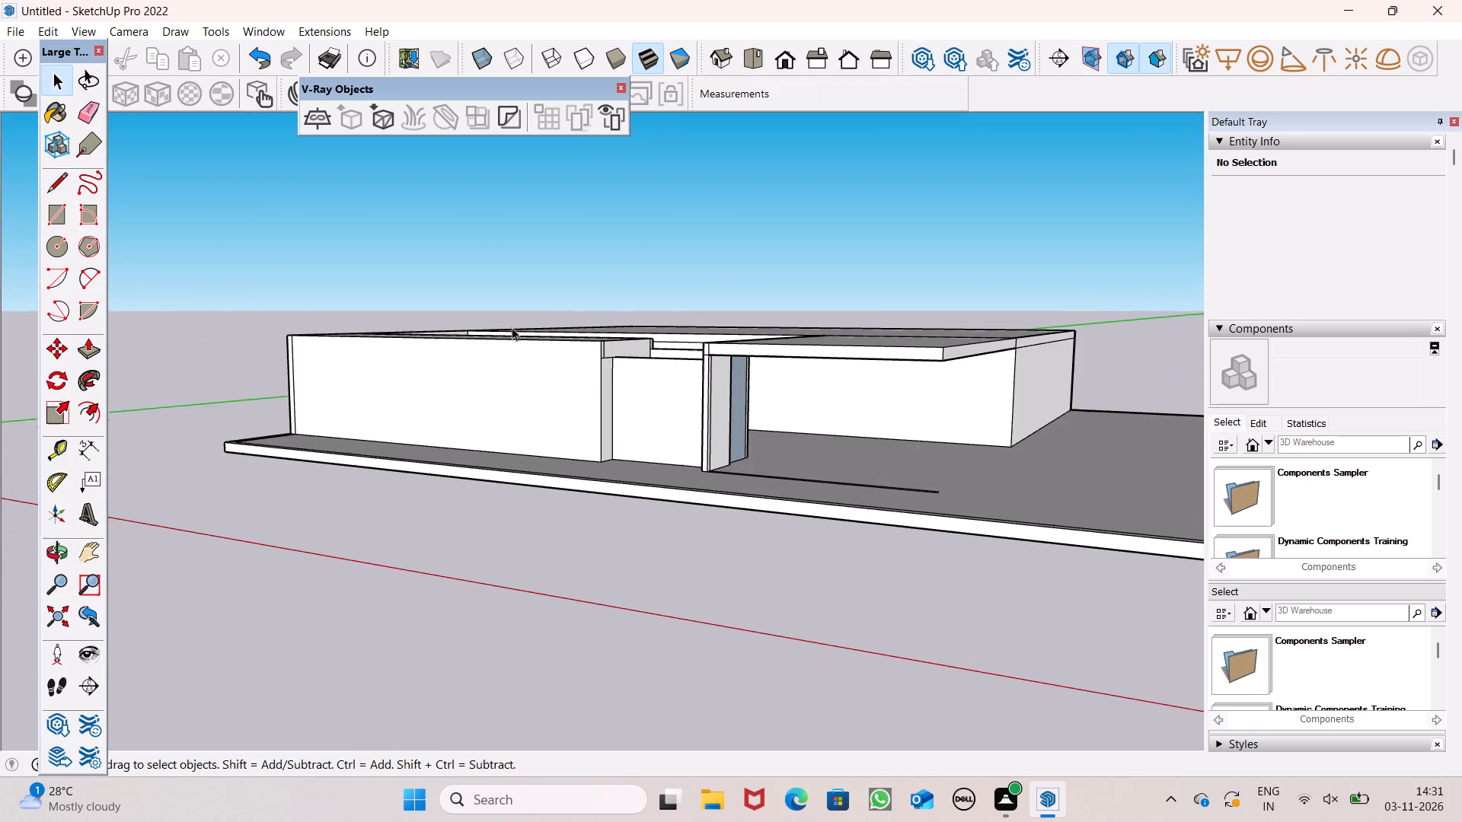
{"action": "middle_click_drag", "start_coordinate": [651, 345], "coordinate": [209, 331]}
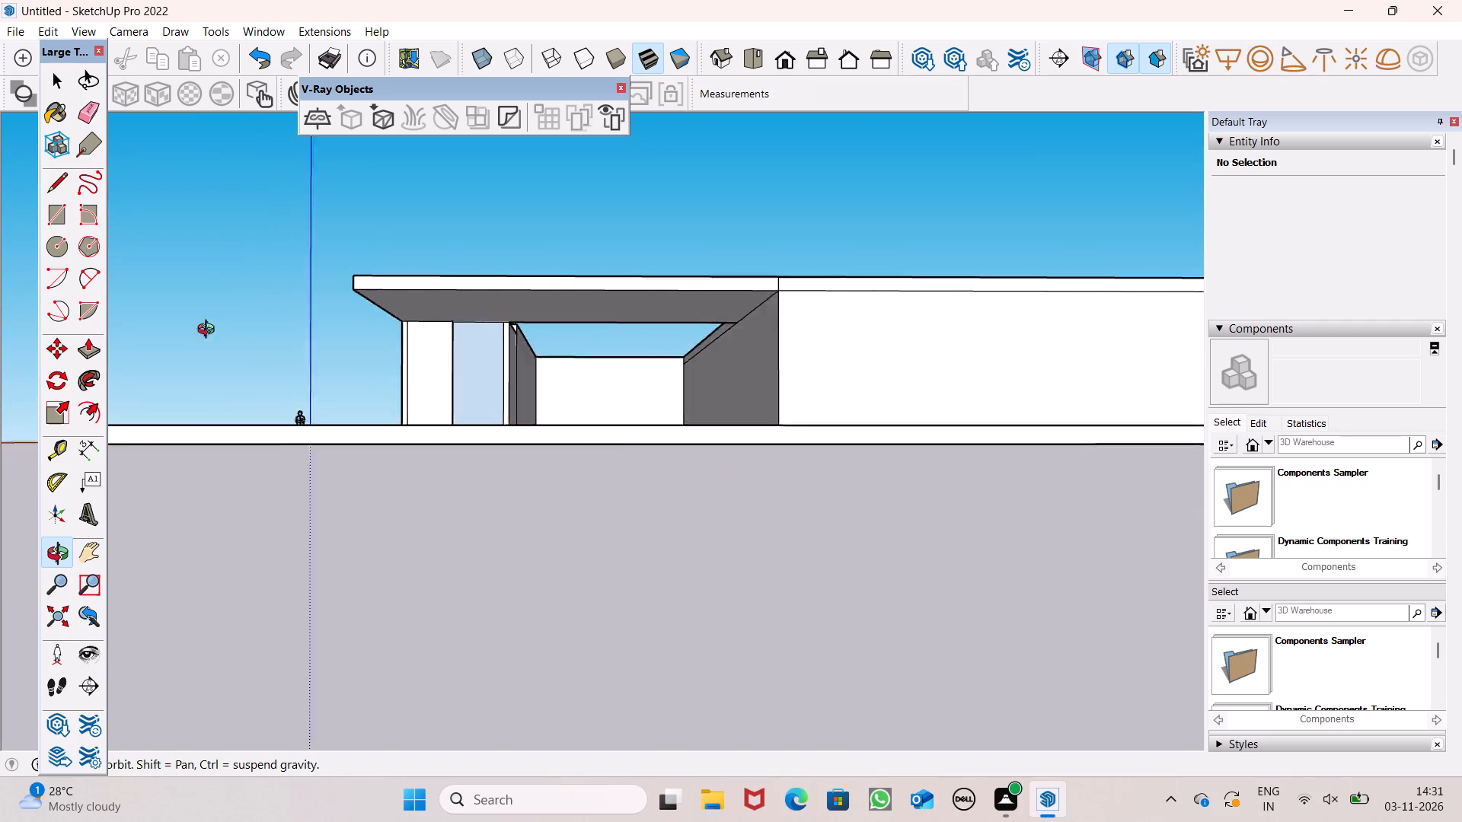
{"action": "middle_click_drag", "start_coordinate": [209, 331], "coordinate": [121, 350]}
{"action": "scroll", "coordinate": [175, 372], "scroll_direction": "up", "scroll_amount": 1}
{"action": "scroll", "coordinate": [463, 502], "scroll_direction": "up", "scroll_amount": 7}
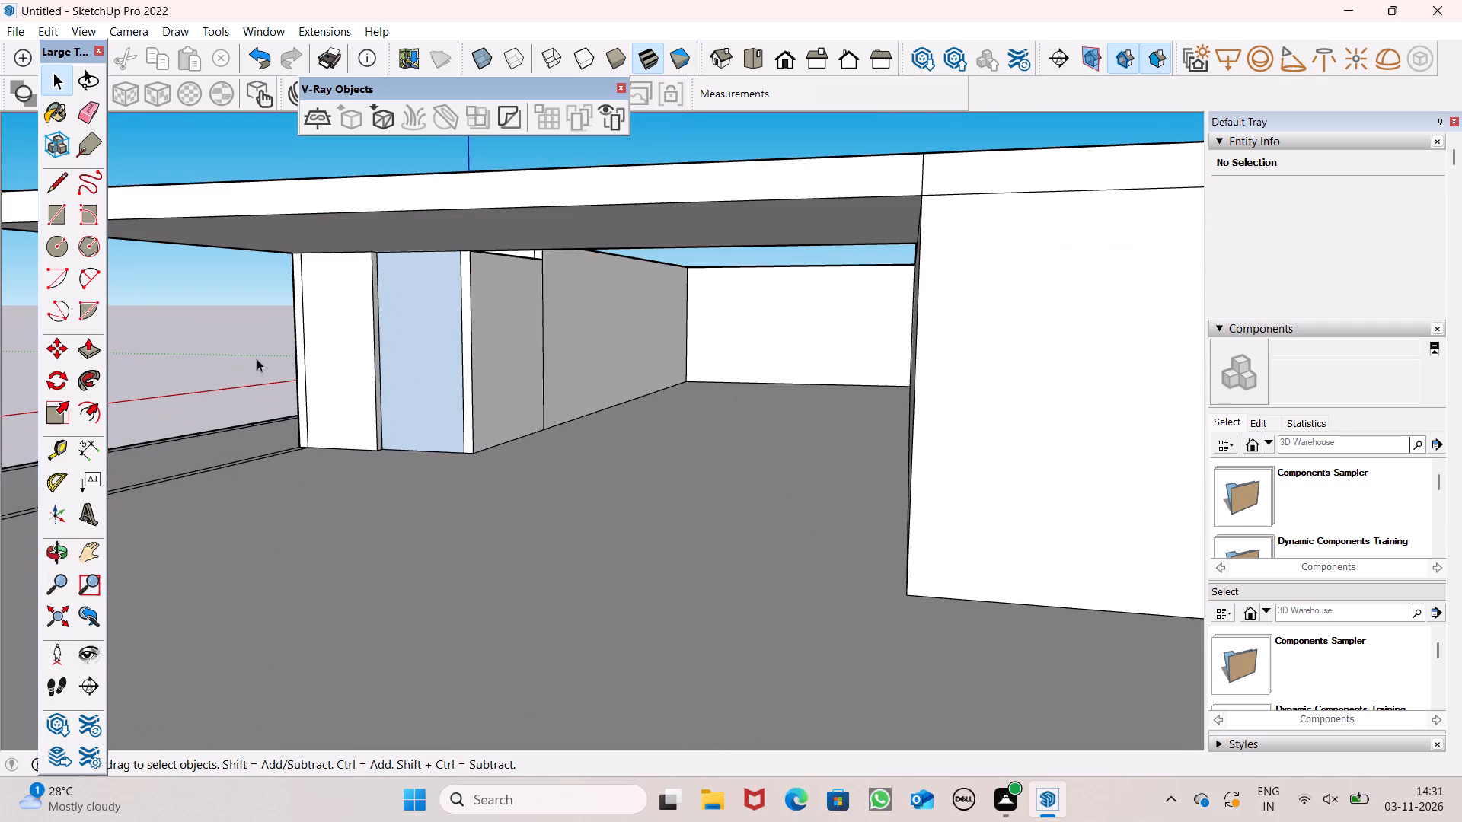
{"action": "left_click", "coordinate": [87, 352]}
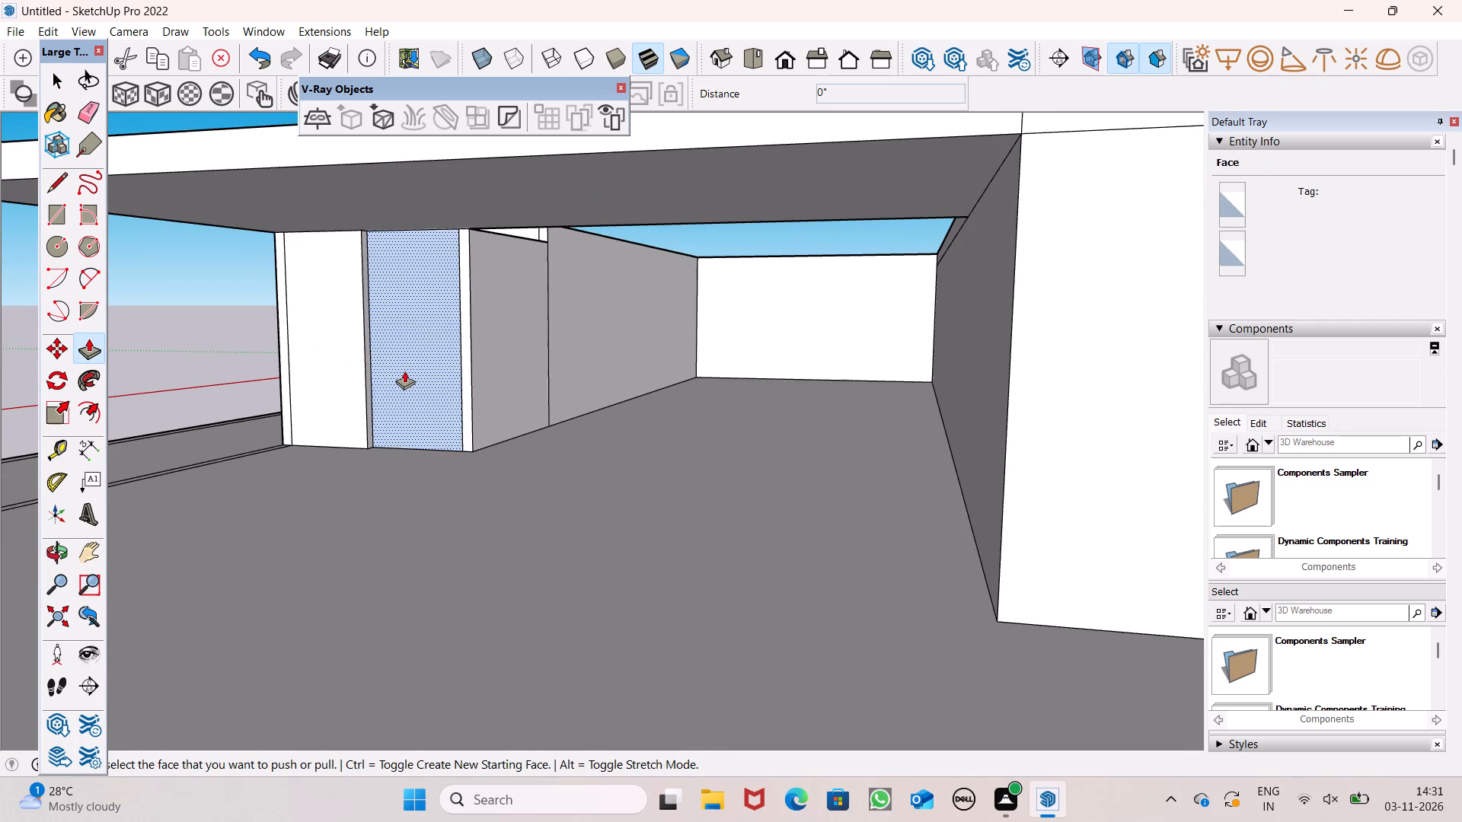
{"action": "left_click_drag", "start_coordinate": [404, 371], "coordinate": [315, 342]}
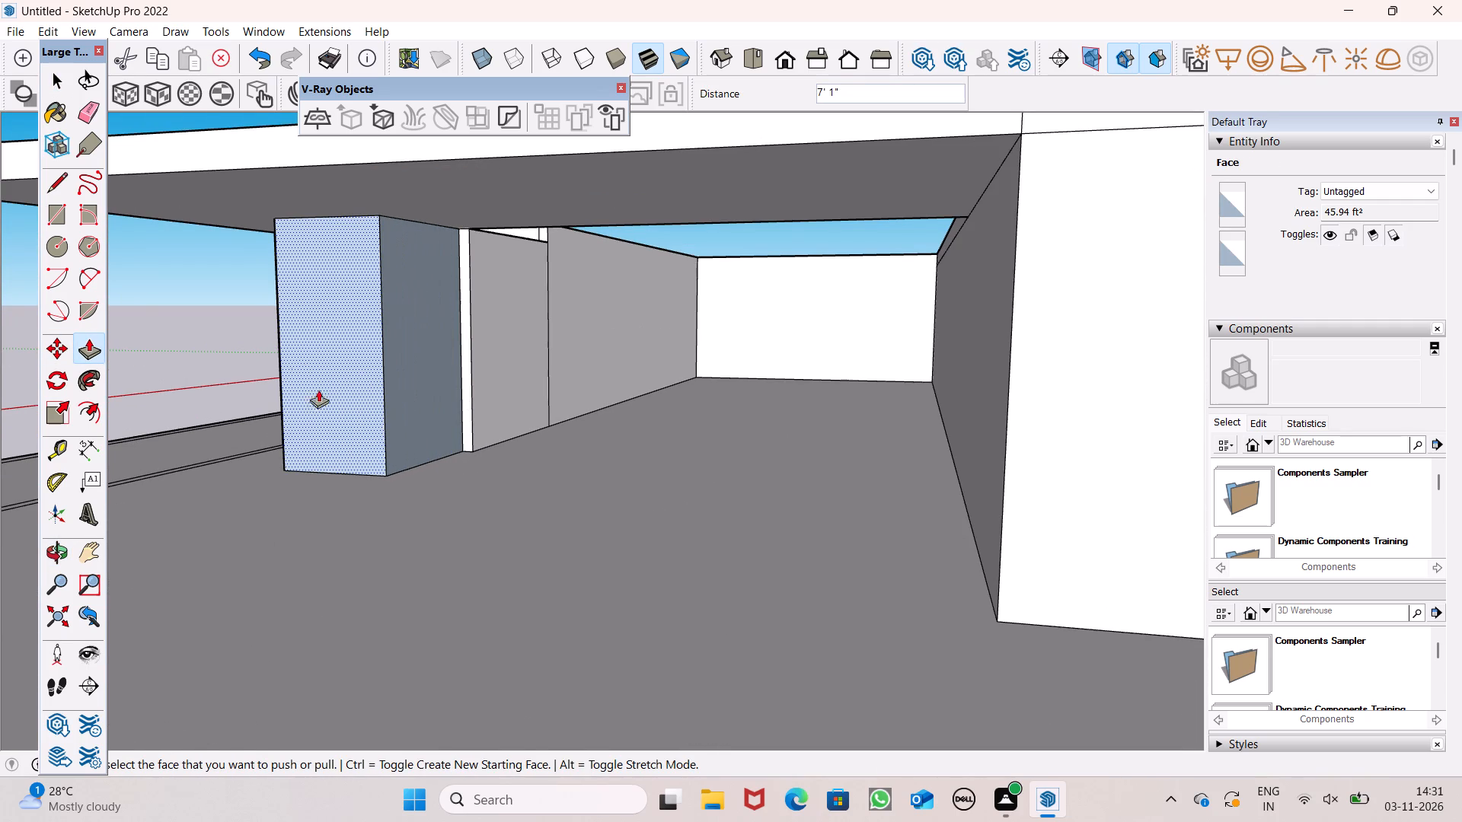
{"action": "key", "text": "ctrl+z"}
Push/Pull the bluish end panel between the two connecting walls under the canopy to give it depth.
{"action": "scroll", "coordinate": [381, 408], "scroll_direction": "up", "scroll_amount": 1}
{"action": "middle_click_drag", "start_coordinate": [384, 416], "coordinate": [1298, 635]}
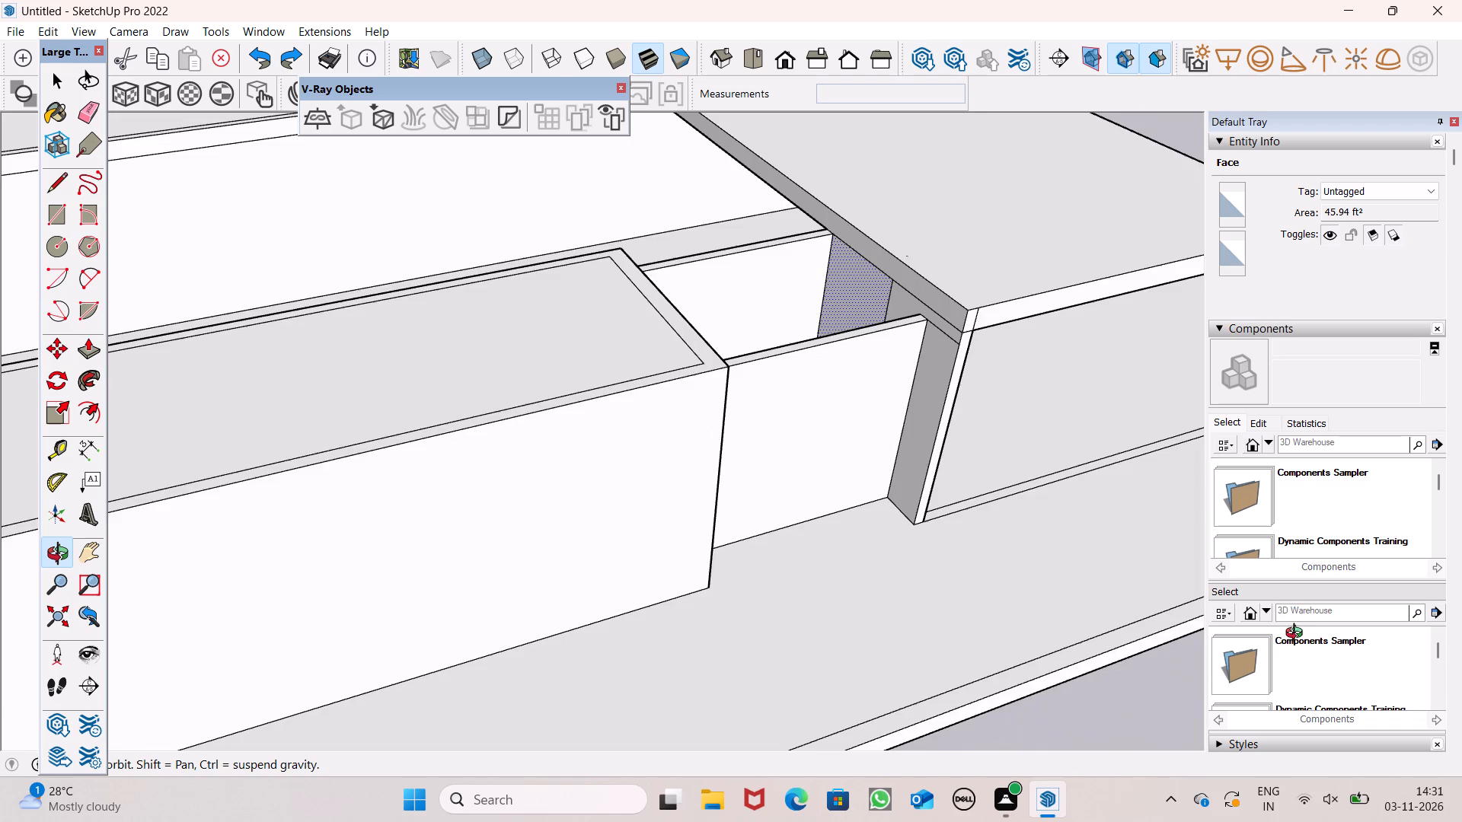
{"action": "middle_click_drag", "start_coordinate": [1298, 635], "coordinate": [358, 411]}
{"action": "scroll", "coordinate": [358, 411], "scroll_direction": "up", "scroll_amount": 15}
{"action": "left_click_drag", "start_coordinate": [378, 471], "coordinate": [226, 231]}
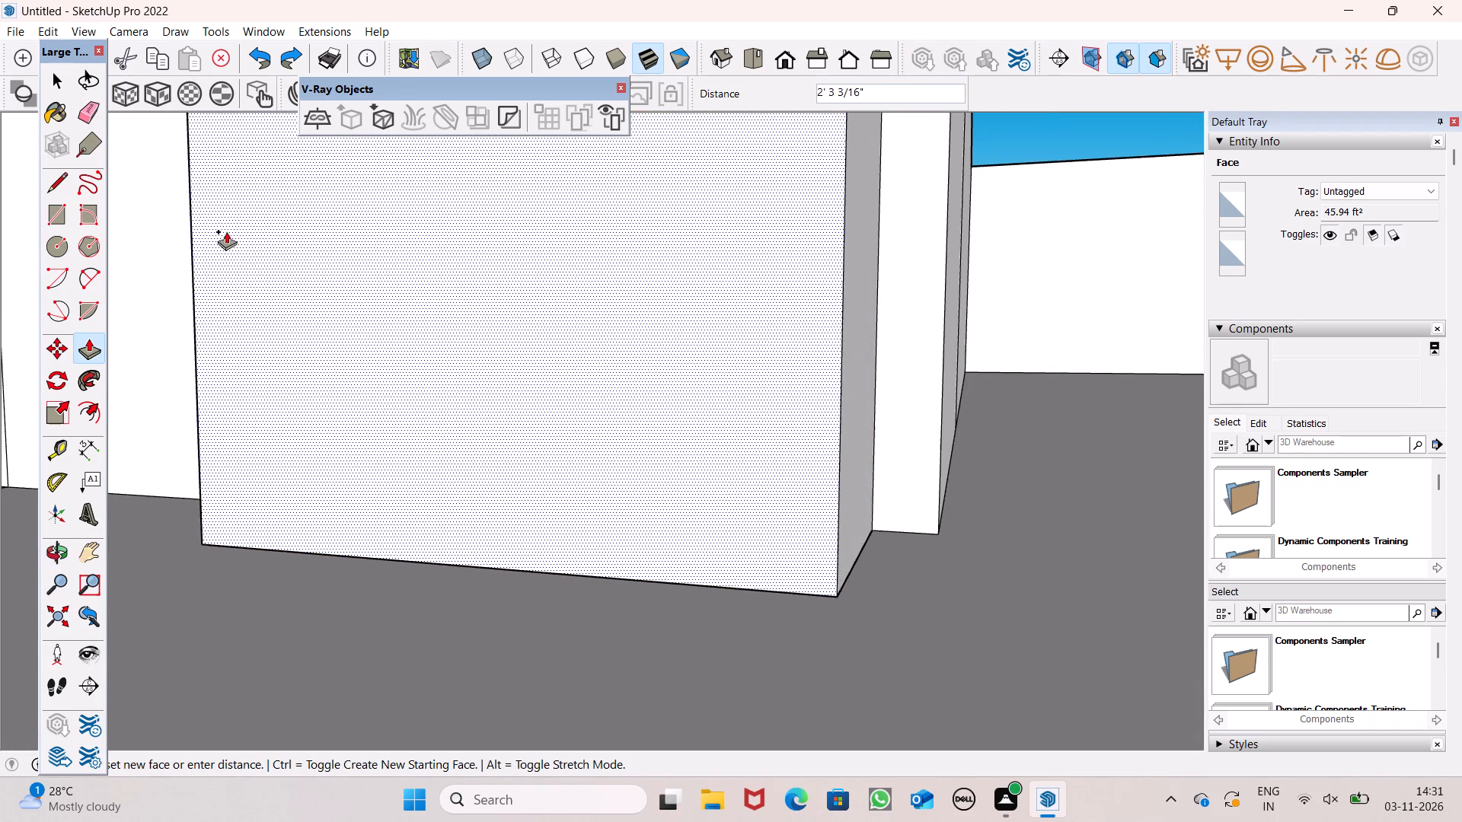
{"action": "left_click_drag", "start_coordinate": [226, 231], "coordinate": [516, 202]}
Push/Pull the face of the end panel between the connecting walls by 6".
{"action": "middle_click_drag", "start_coordinate": [563, 385], "coordinate": [557, 639]}
{"action": "scroll", "coordinate": [578, 639], "scroll_direction": "up", "scroll_amount": 1}
{"action": "left_click_drag", "start_coordinate": [367, 530], "coordinate": [327, 523]}
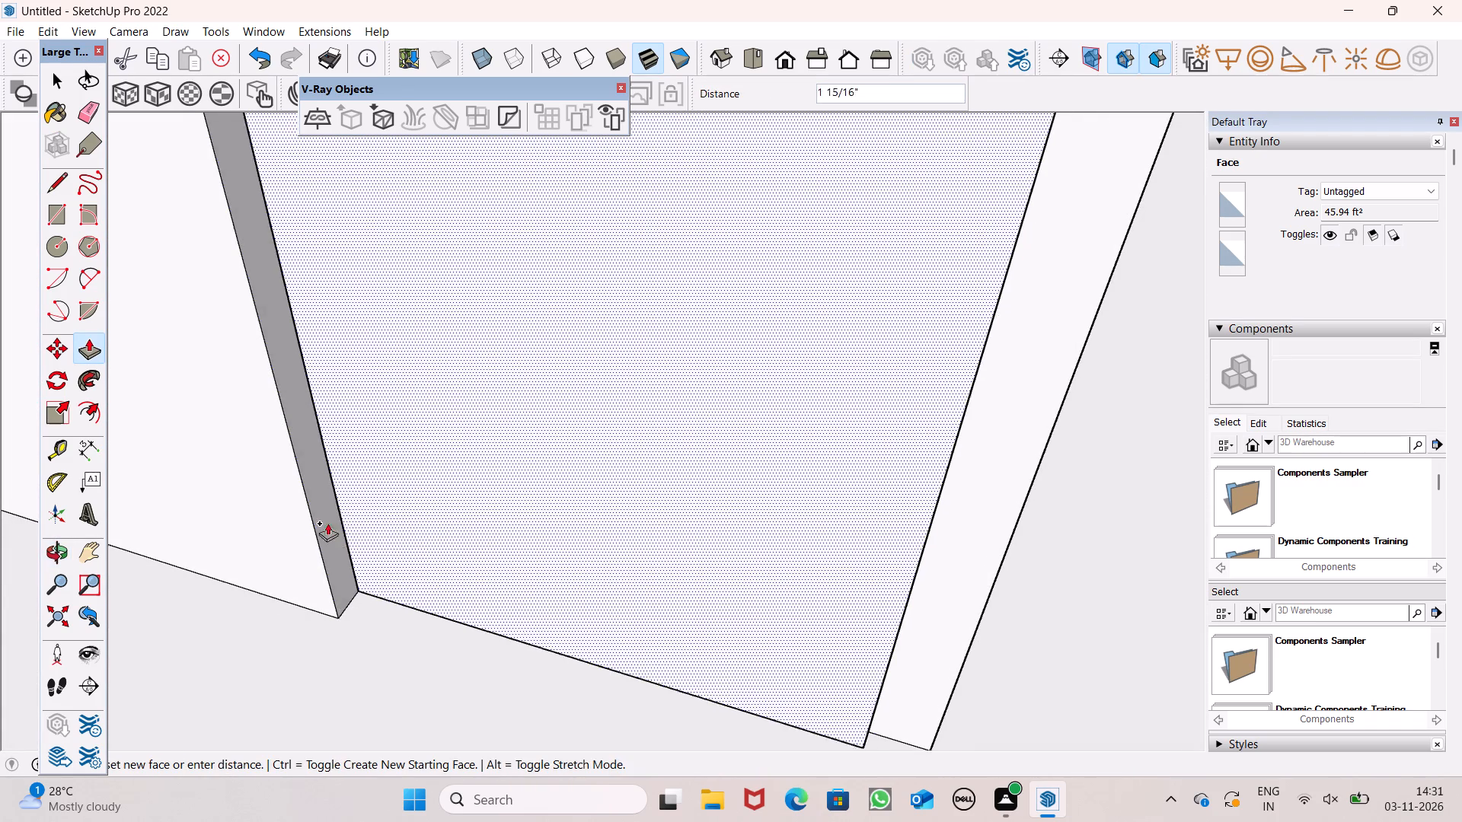
{"action": "left_click_drag", "start_coordinate": [327, 523], "coordinate": [297, 494]}
Examine the building in front view, around the connecting walls and the slab's front edge.
{"action": "scroll", "coordinate": [430, 413], "scroll_direction": "down", "scroll_amount": 8}
{"action": "middle_click_drag", "start_coordinate": [579, 421], "coordinate": [870, 434]}
{"action": "left_click", "coordinate": [791, 59]}
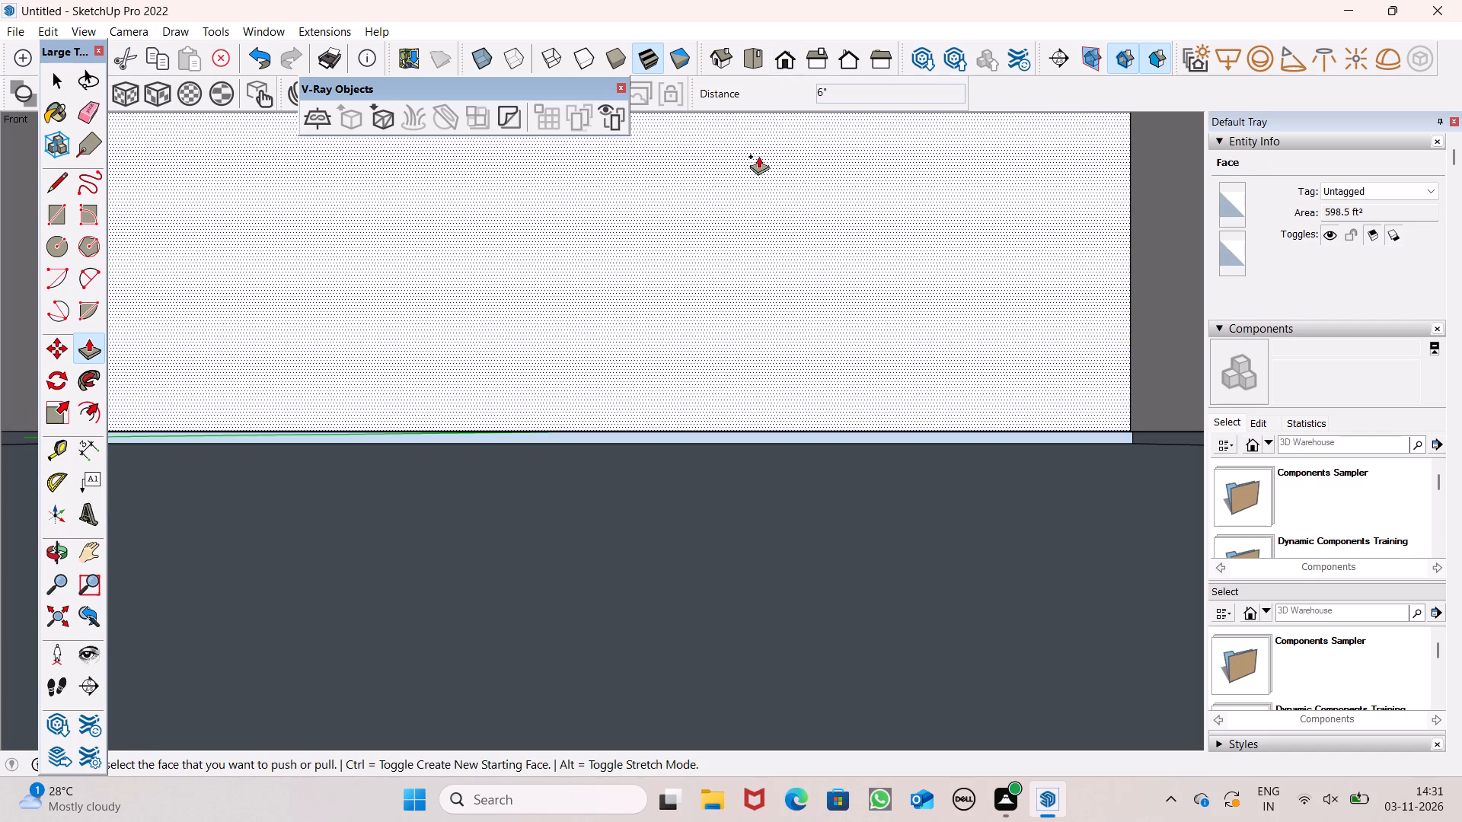
{"action": "scroll", "coordinate": [749, 247], "scroll_direction": "down", "scroll_amount": 14}
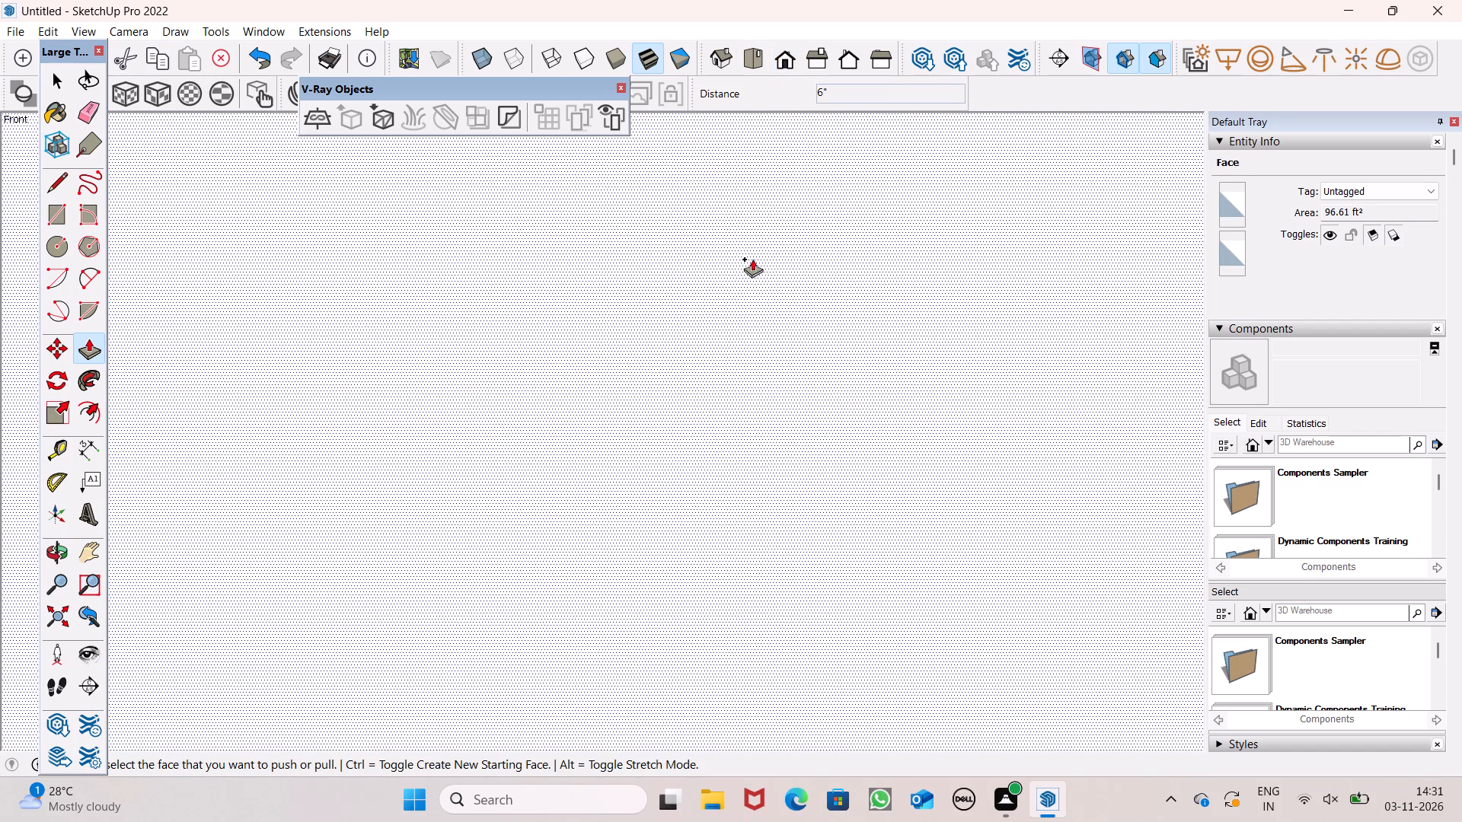
{"action": "scroll", "coordinate": [749, 268], "scroll_direction": "down", "scroll_amount": 12}
{"action": "scroll", "coordinate": [593, 300], "scroll_direction": "down", "scroll_amount": 8}
{"action": "scroll", "coordinate": [601, 388], "scroll_direction": "down", "scroll_amount": 18}
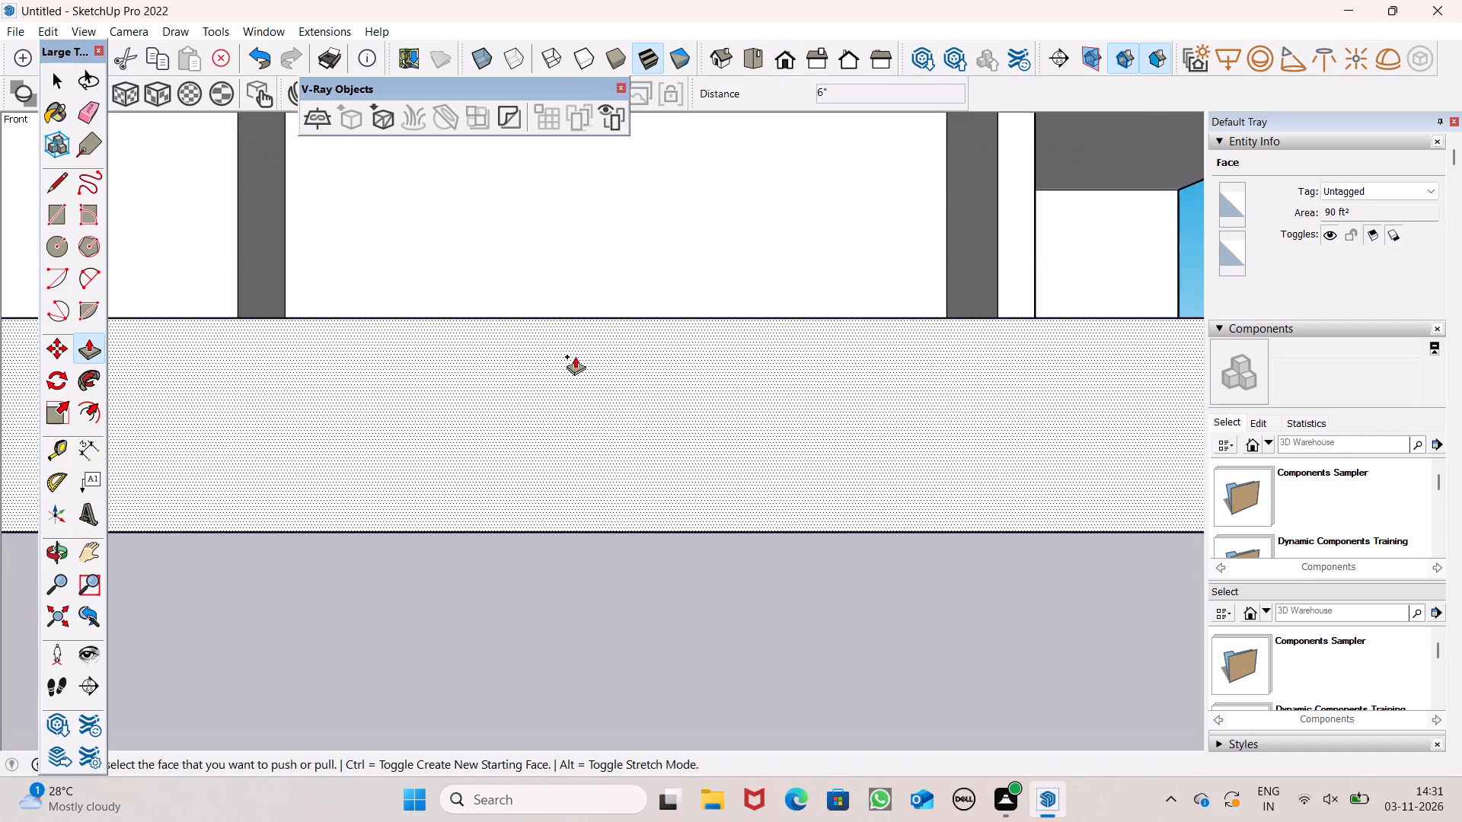
{"action": "scroll", "coordinate": [575, 356], "scroll_direction": "down", "scroll_amount": 6}
{"action": "scroll", "coordinate": [588, 364], "scroll_direction": "up", "scroll_amount": 1}
{"action": "middle_click_drag", "start_coordinate": [588, 369], "coordinate": [696, 394]}
{"action": "scroll", "coordinate": [487, 355], "scroll_direction": "down", "scroll_amount": 3}
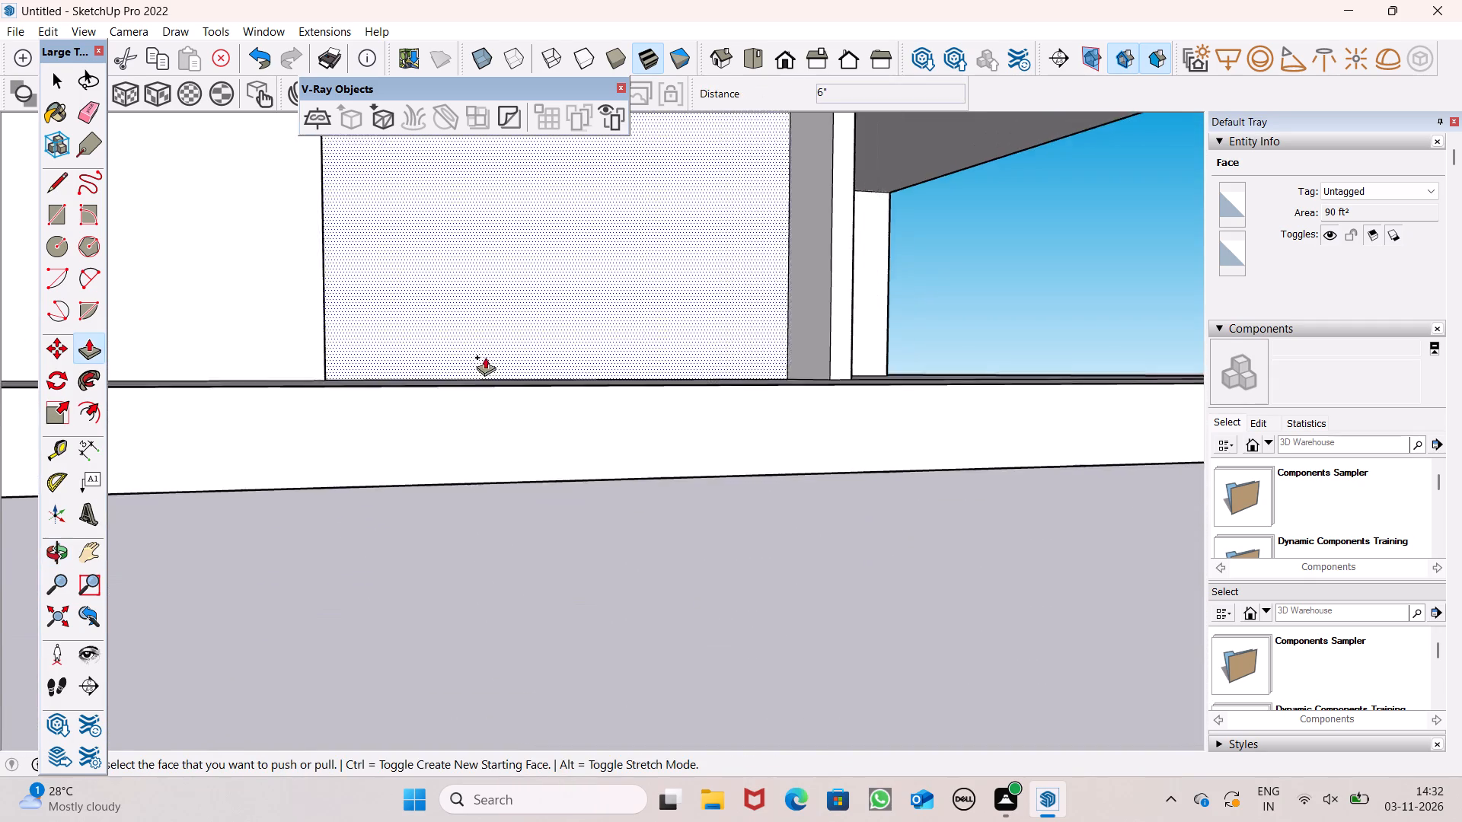
Erase the vertical seam line on the front face of the end panel under the canopy.
{"action": "scroll", "coordinate": [485, 357], "scroll_direction": "down", "scroll_amount": 17}
{"action": "middle_click_drag", "start_coordinate": [548, 327], "coordinate": [1023, 564]}
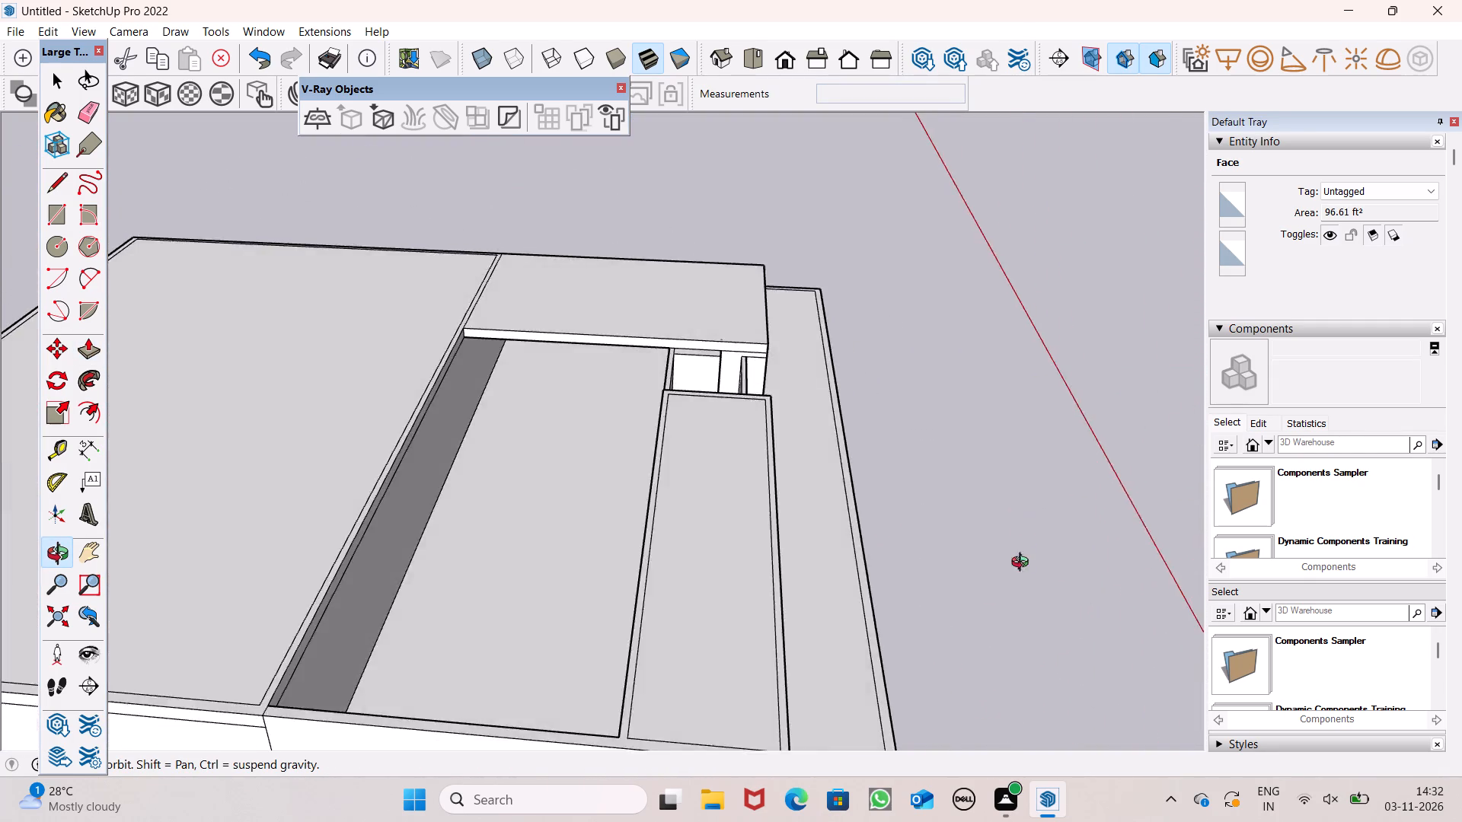
{"action": "middle_click_drag", "start_coordinate": [1023, 564], "coordinate": [54, 331]}
{"action": "scroll", "coordinate": [870, 42], "scroll_direction": "down", "scroll_amount": 4}
{"action": "scroll", "coordinate": [508, 308], "scroll_direction": "down", "scroll_amount": 3}
{"action": "middle_click_drag", "start_coordinate": [525, 332], "coordinate": [417, 344]}
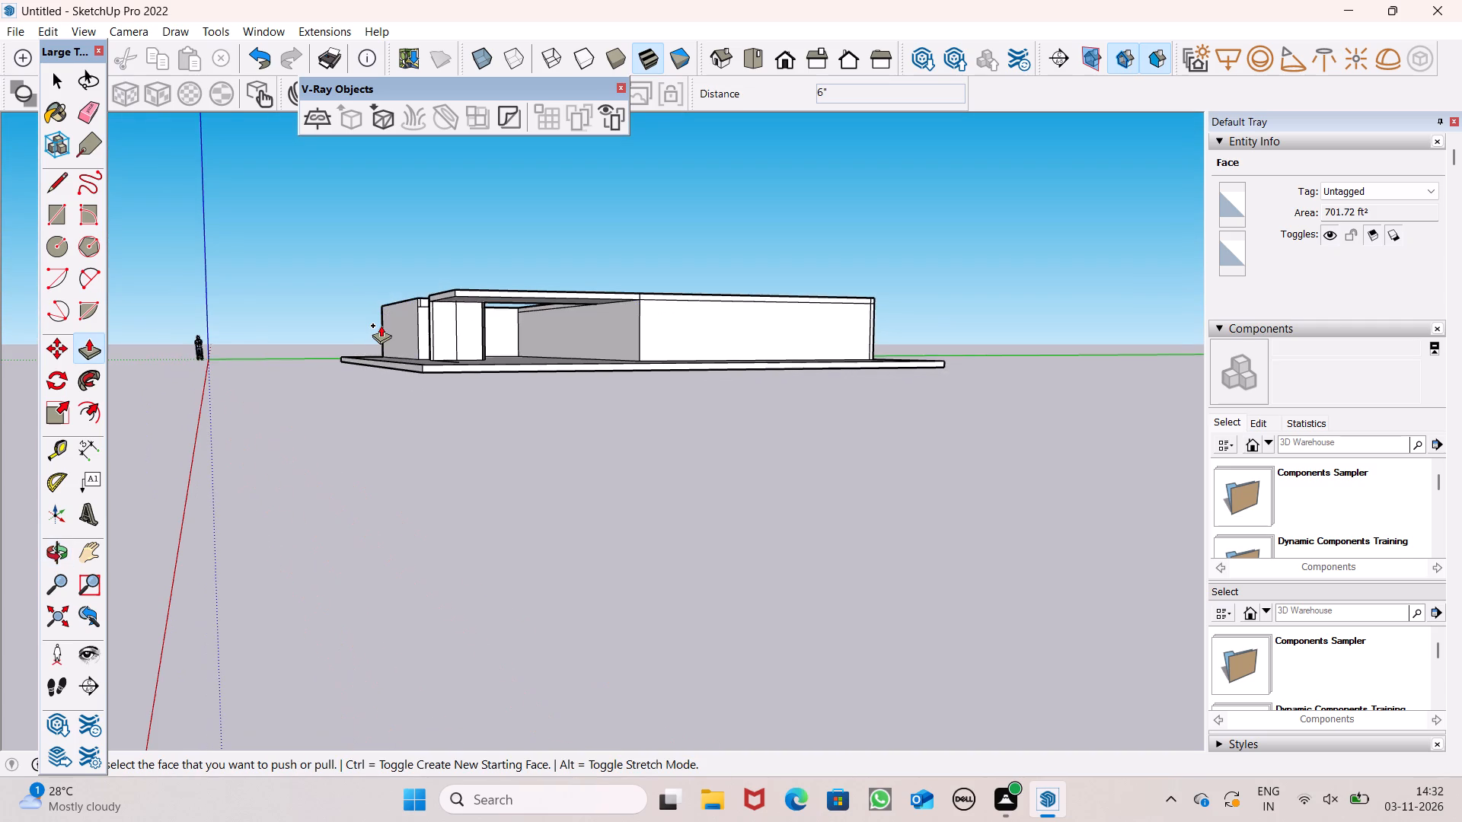
{"action": "scroll", "coordinate": [270, 300], "scroll_direction": "up", "scroll_amount": 4}
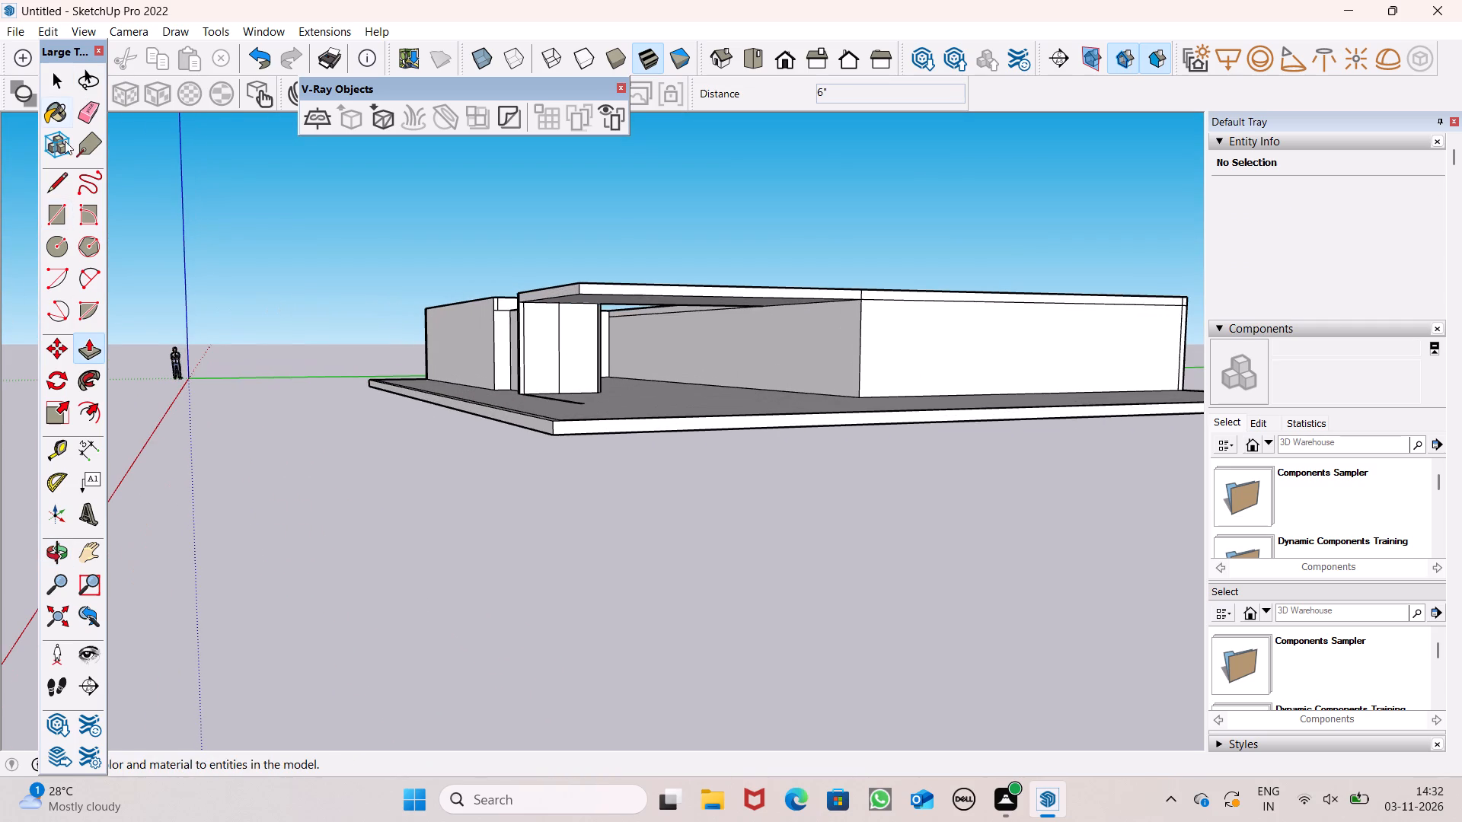
{"action": "left_click", "coordinate": [103, 107]}
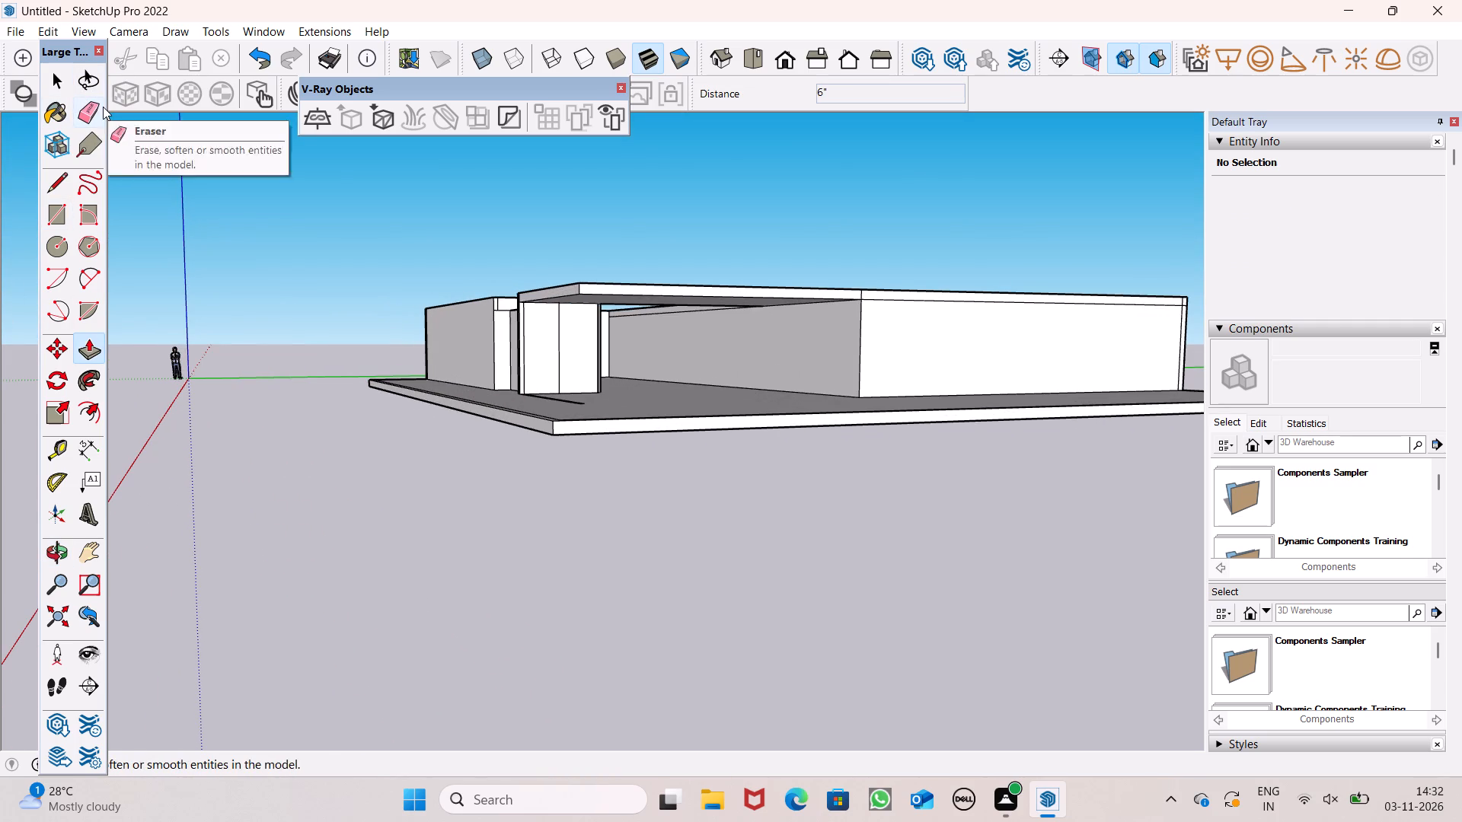
{"action": "scroll", "coordinate": [533, 354], "scroll_direction": "up", "scroll_amount": 6}
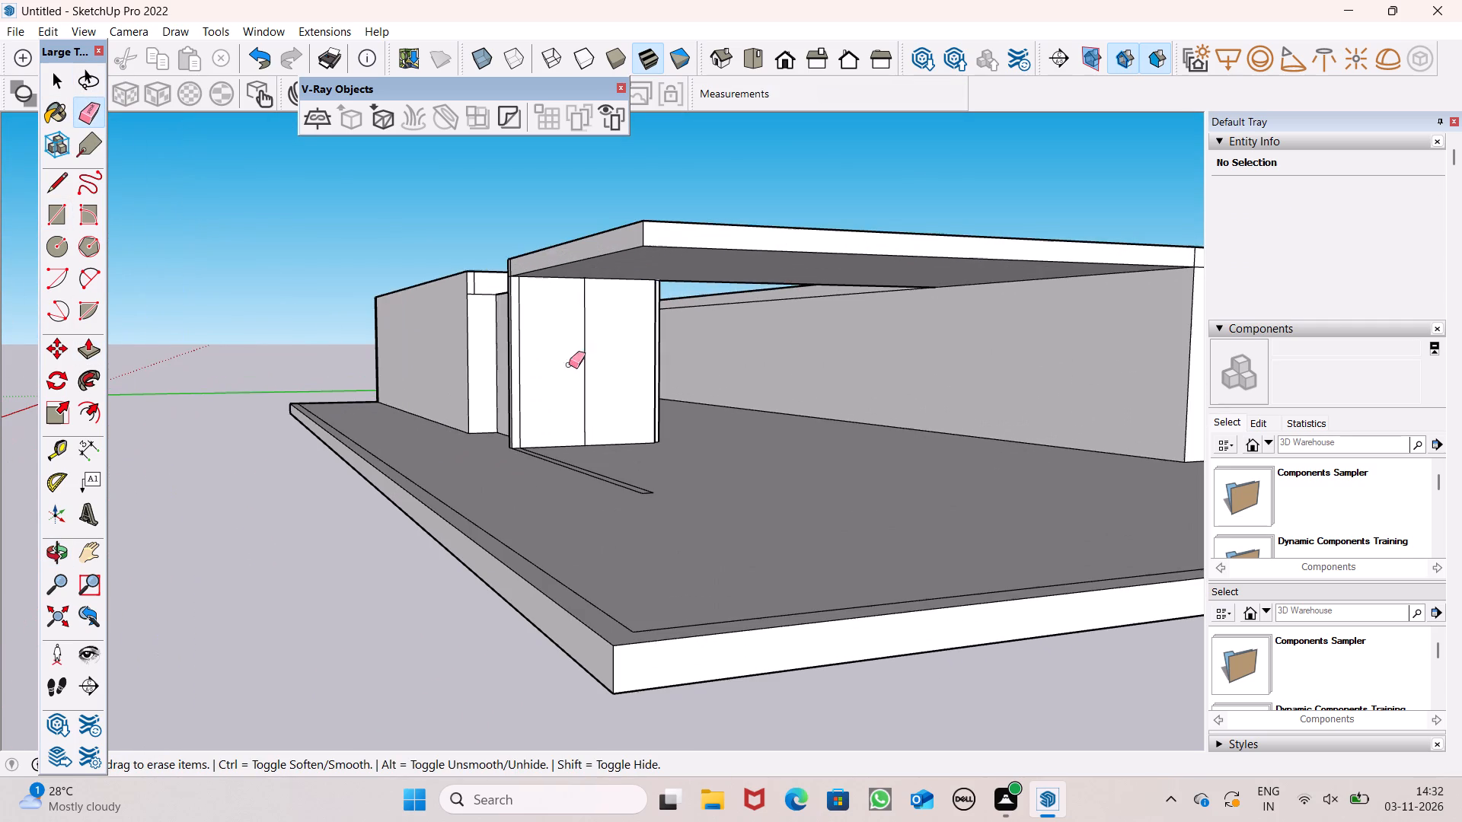
{"action": "left_click", "coordinate": [585, 399]}
Erase the two long edges of the leftover narrow strip on the slab in front of the end panel.
{"action": "scroll", "coordinate": [585, 433], "scroll_direction": "down", "scroll_amount": 3}
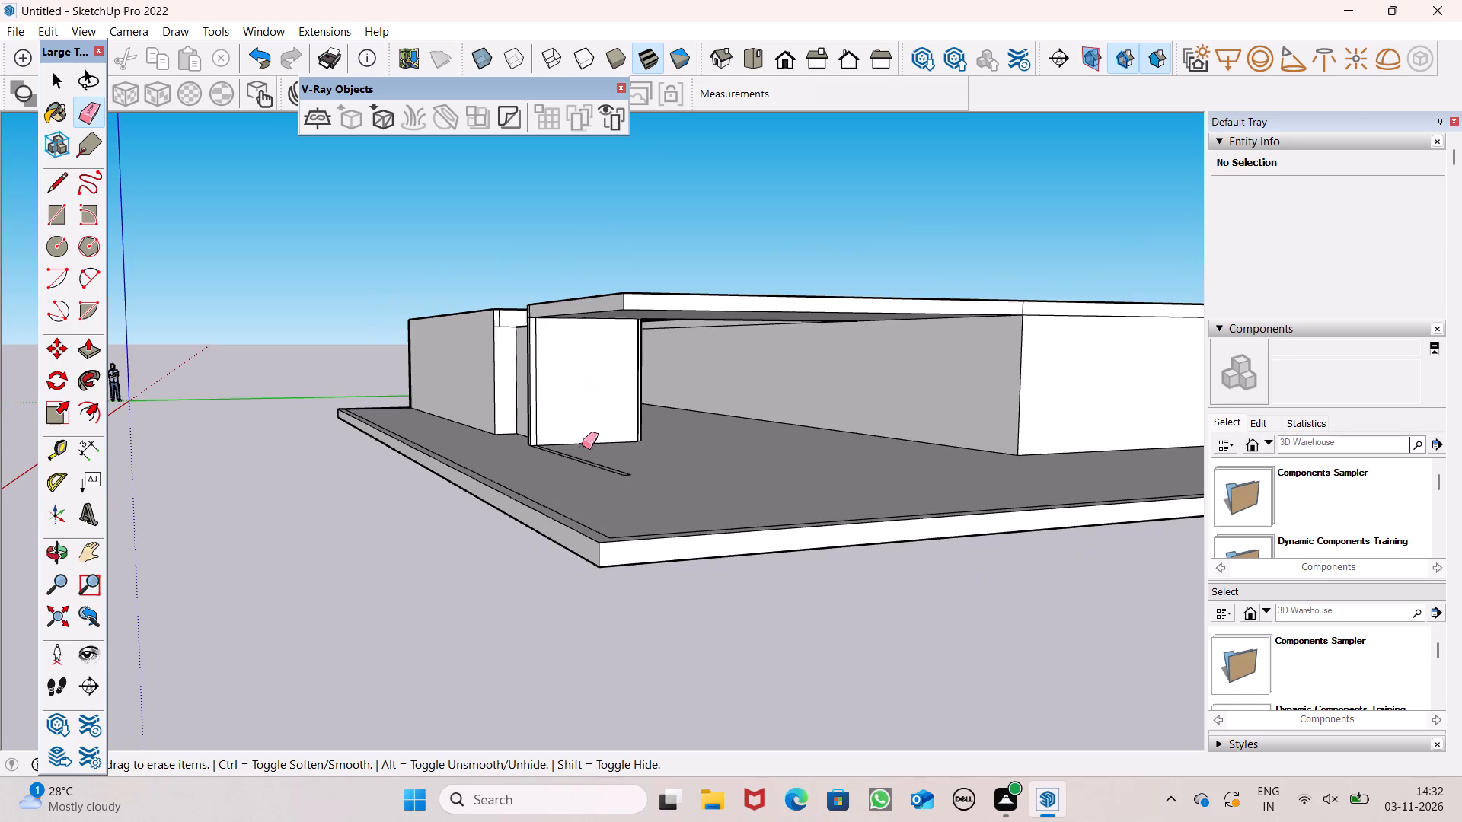
{"action": "scroll", "coordinate": [598, 459], "scroll_direction": "down", "scroll_amount": 2}
{"action": "middle_click_drag", "start_coordinate": [605, 486], "coordinate": [557, 718]}
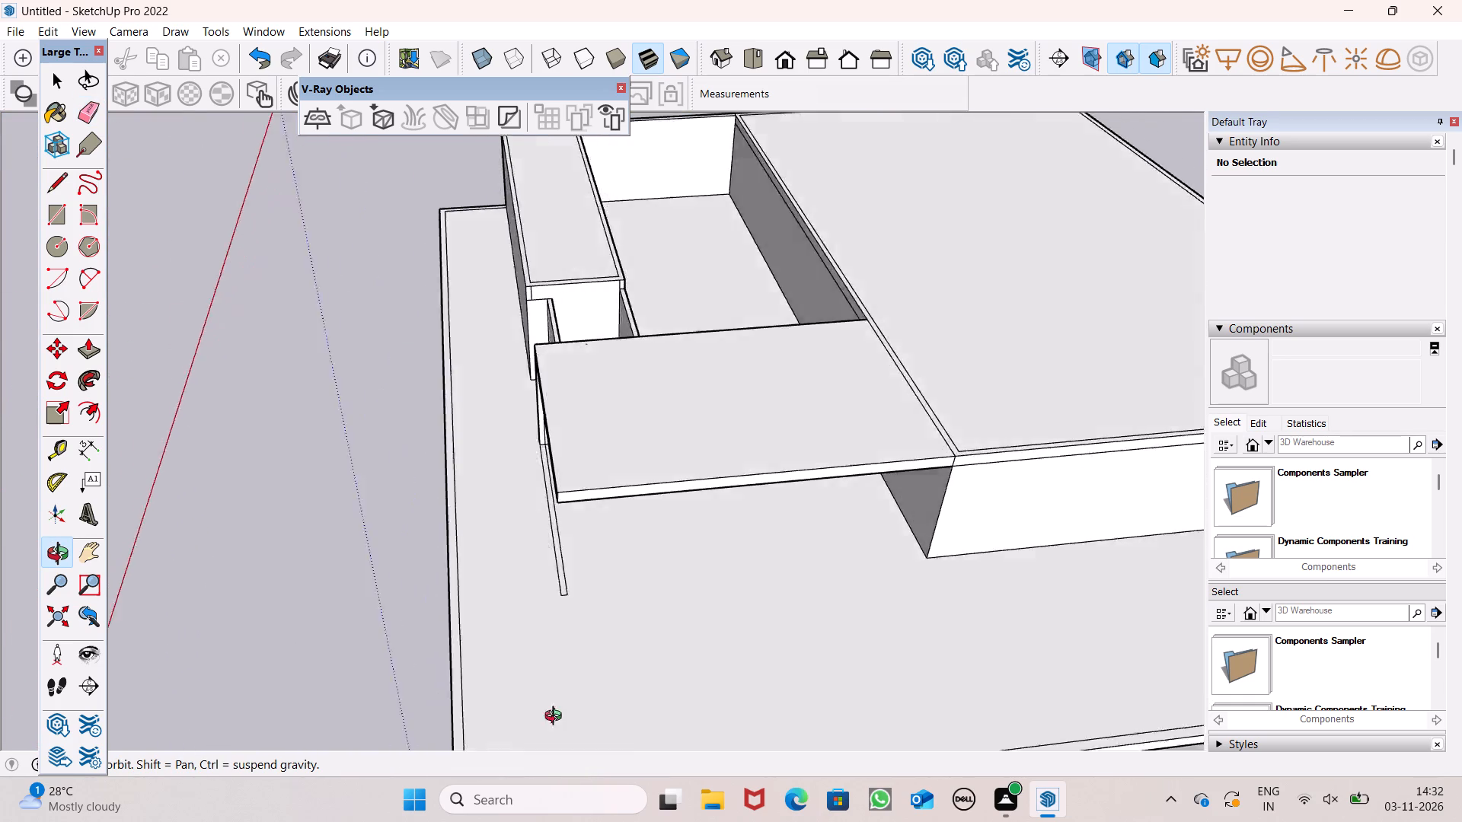
{"action": "middle_click_drag", "start_coordinate": [557, 718], "coordinate": [512, 550]}
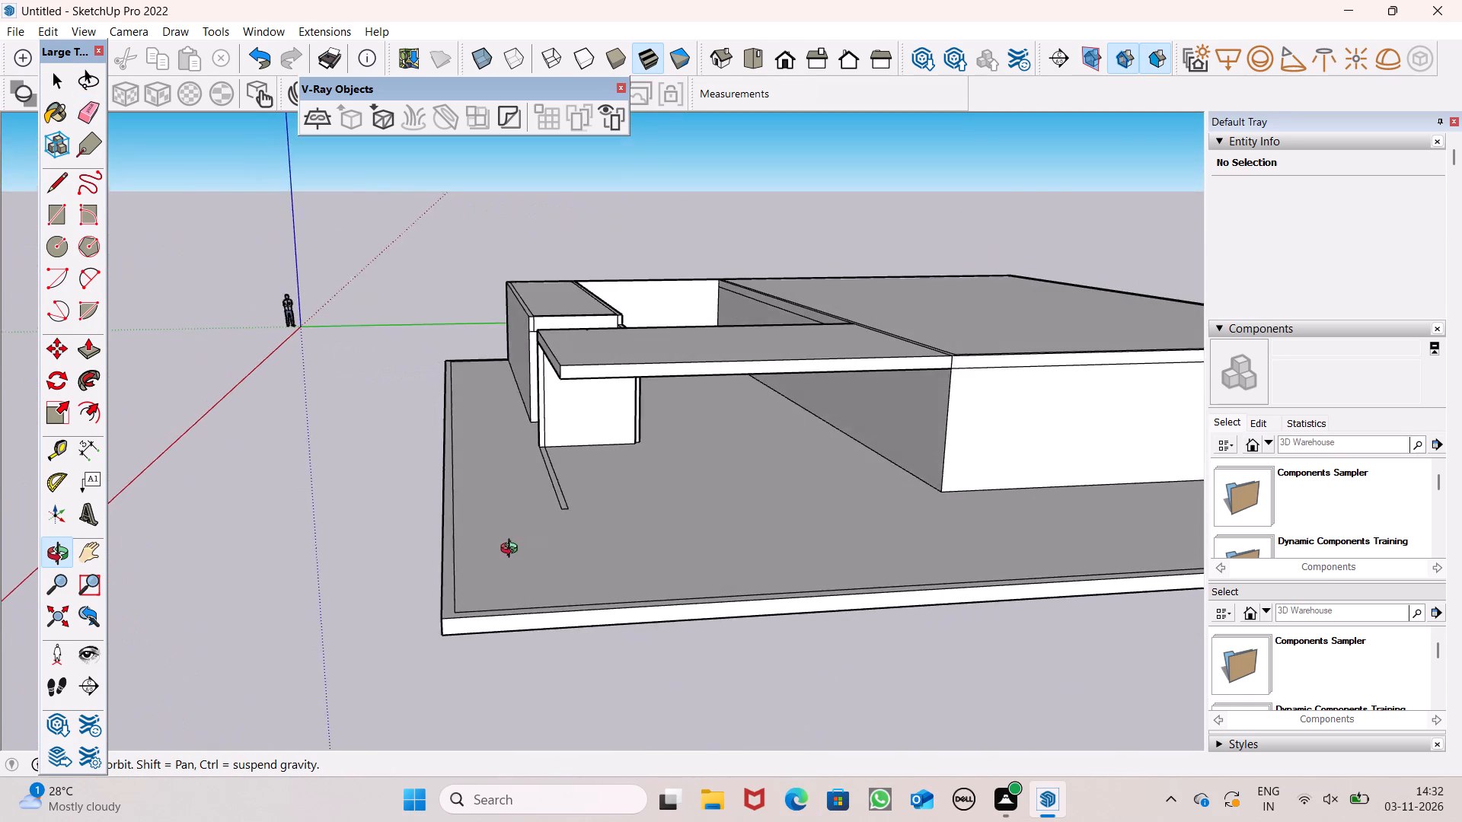
{"action": "middle_click_drag", "start_coordinate": [512, 550], "coordinate": [506, 556]}
{"action": "scroll", "coordinate": [506, 556], "scroll_direction": "up", "scroll_amount": 1}
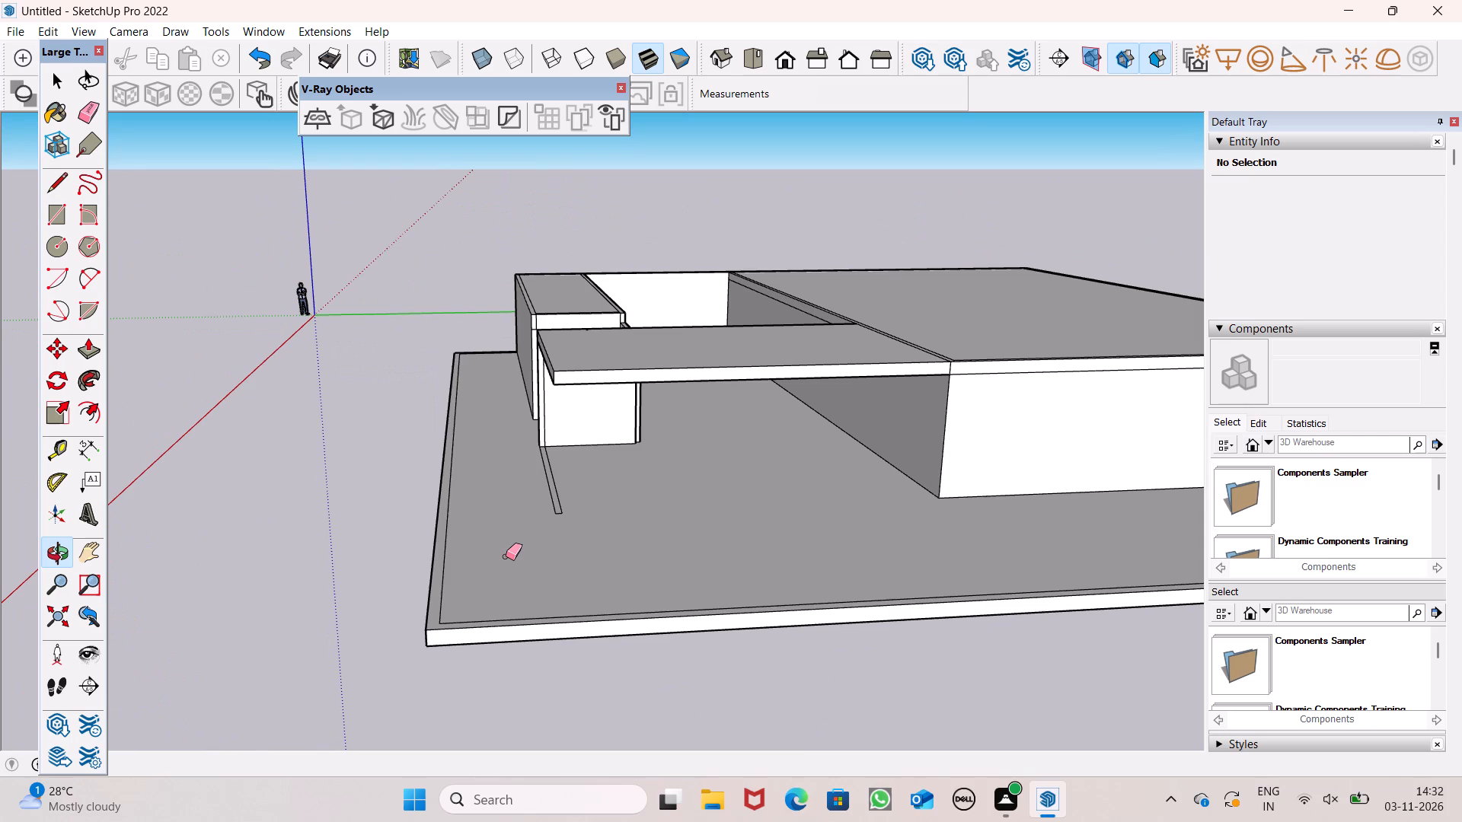
{"action": "scroll", "coordinate": [506, 556], "scroll_direction": "down", "scroll_amount": 2}
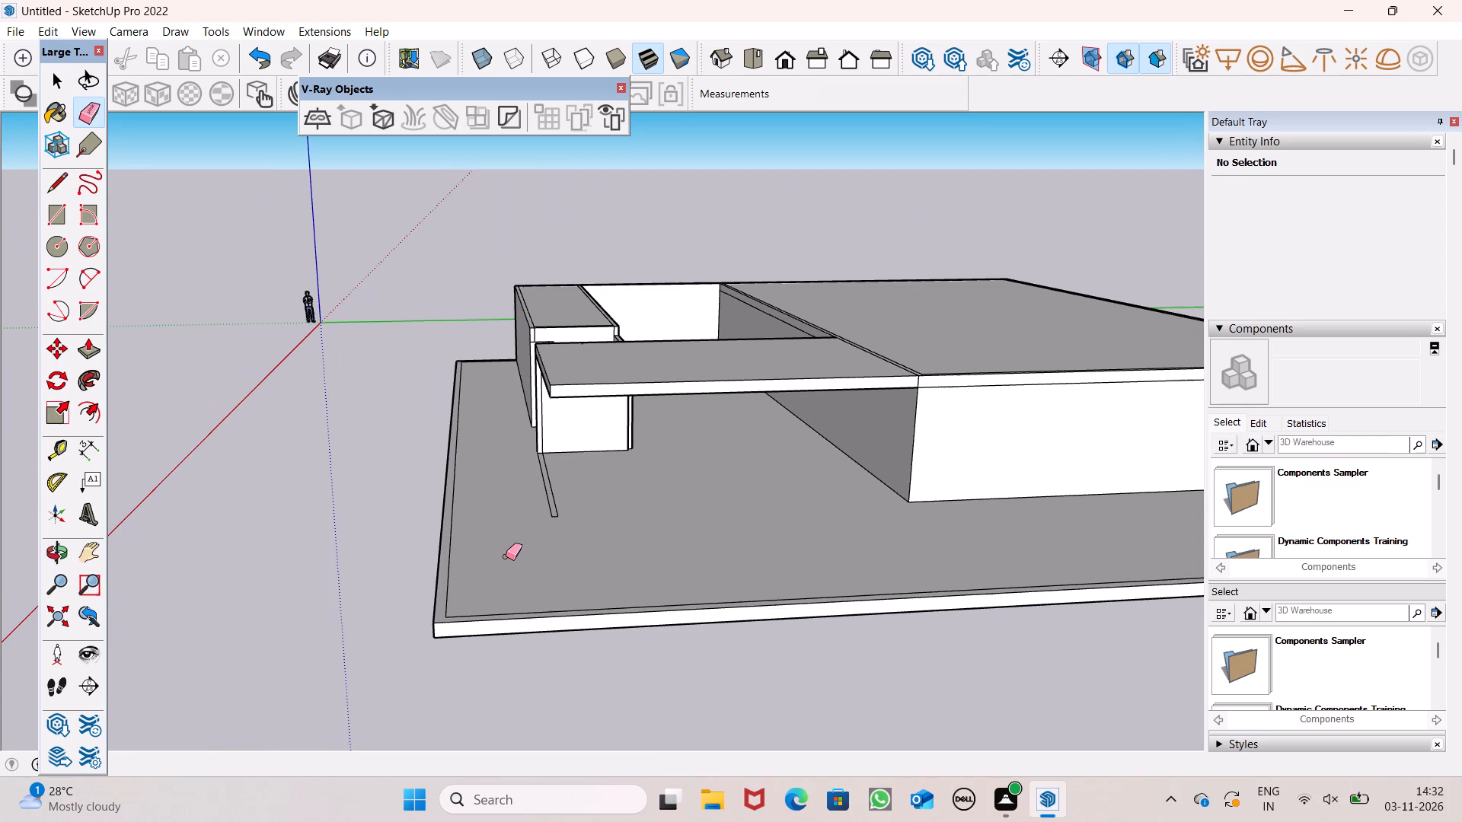
{"action": "middle_click_drag", "start_coordinate": [632, 500], "coordinate": [644, 612]}
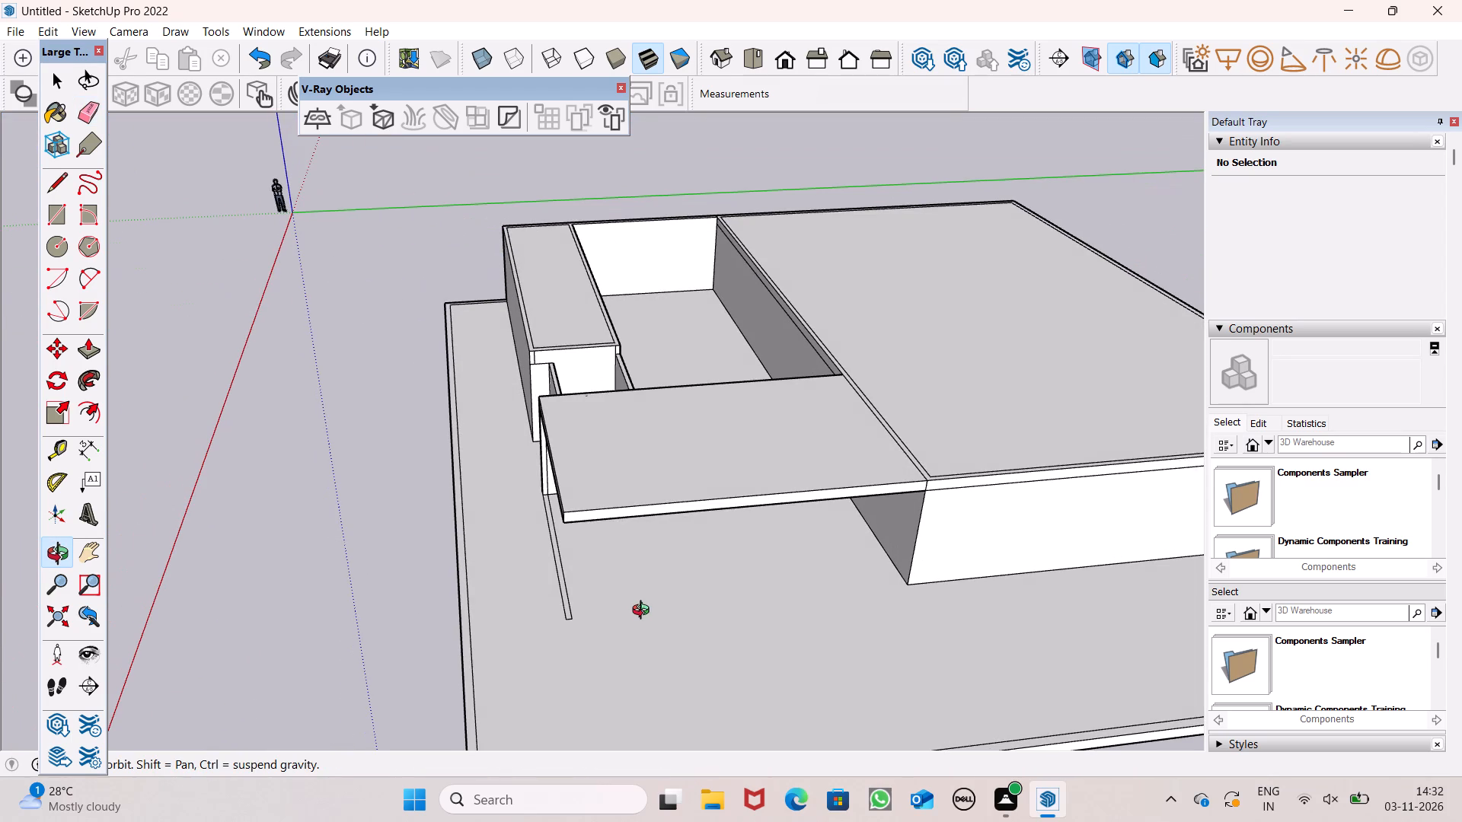
{"action": "middle_click_drag", "start_coordinate": [644, 612], "coordinate": [627, 558]}
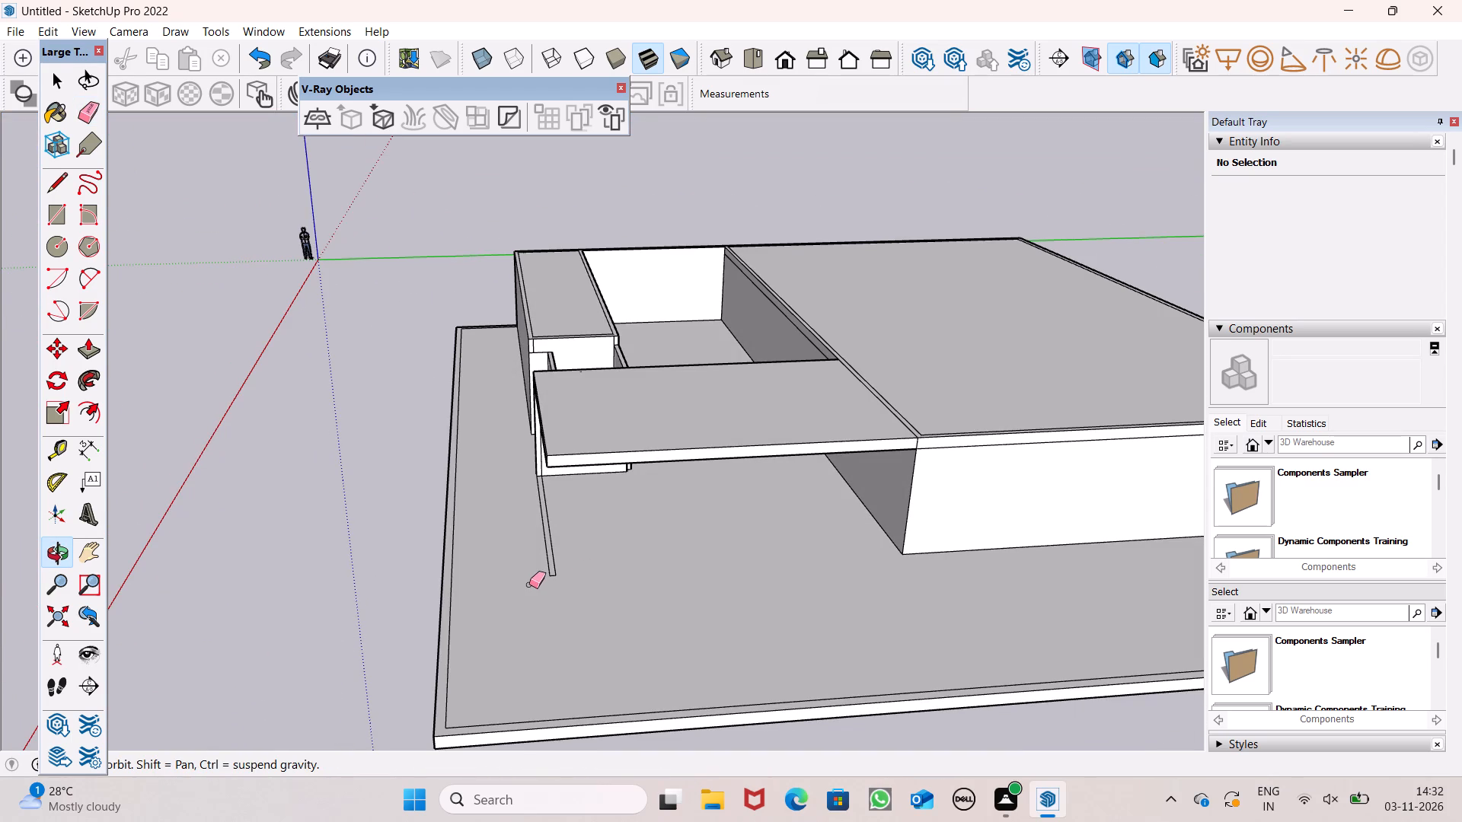
{"action": "left_click_drag", "start_coordinate": [535, 574], "coordinate": [549, 555]}
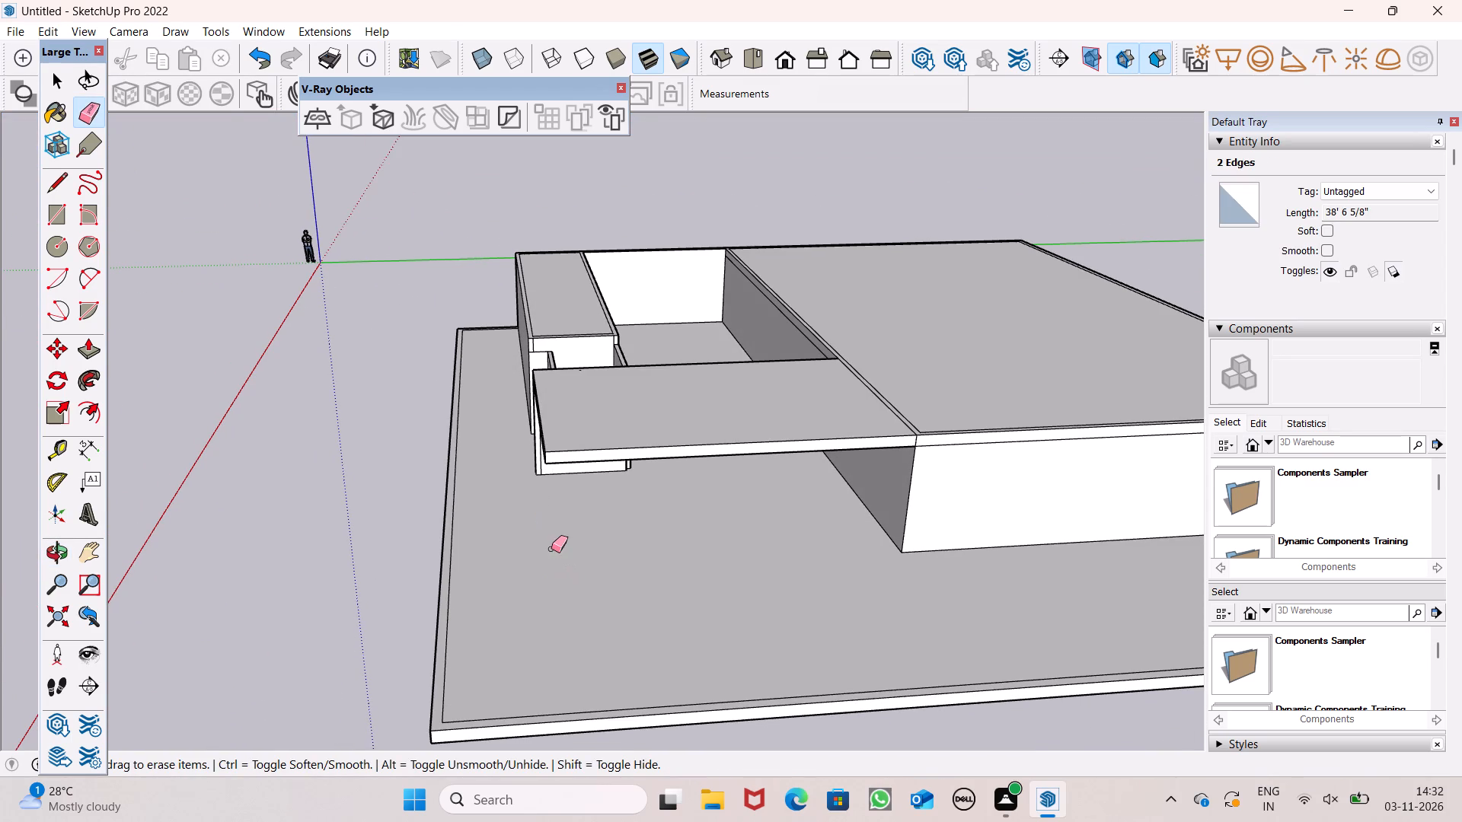
Examine the whole building from low and raised angles, checking the canopy, connecting walls, rooms and slab.
{"action": "scroll", "coordinate": [559, 561], "scroll_direction": "down", "scroll_amount": 2}
{"action": "middle_click_drag", "start_coordinate": [560, 561], "coordinate": [682, 473]}
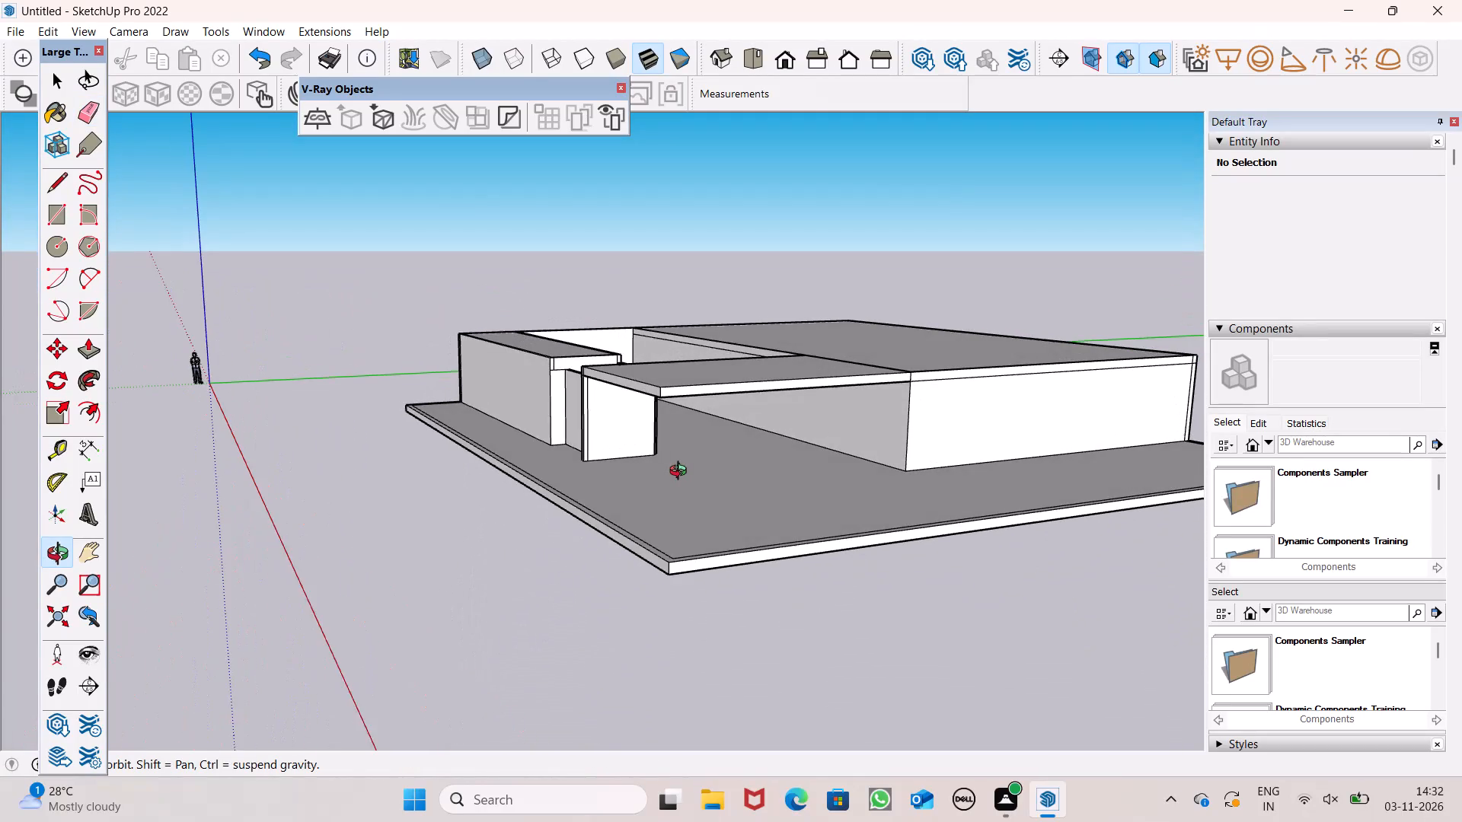
{"action": "middle_click_drag", "start_coordinate": [682, 473], "coordinate": [672, 473]}
{"action": "middle_click", "coordinate": [672, 473]}
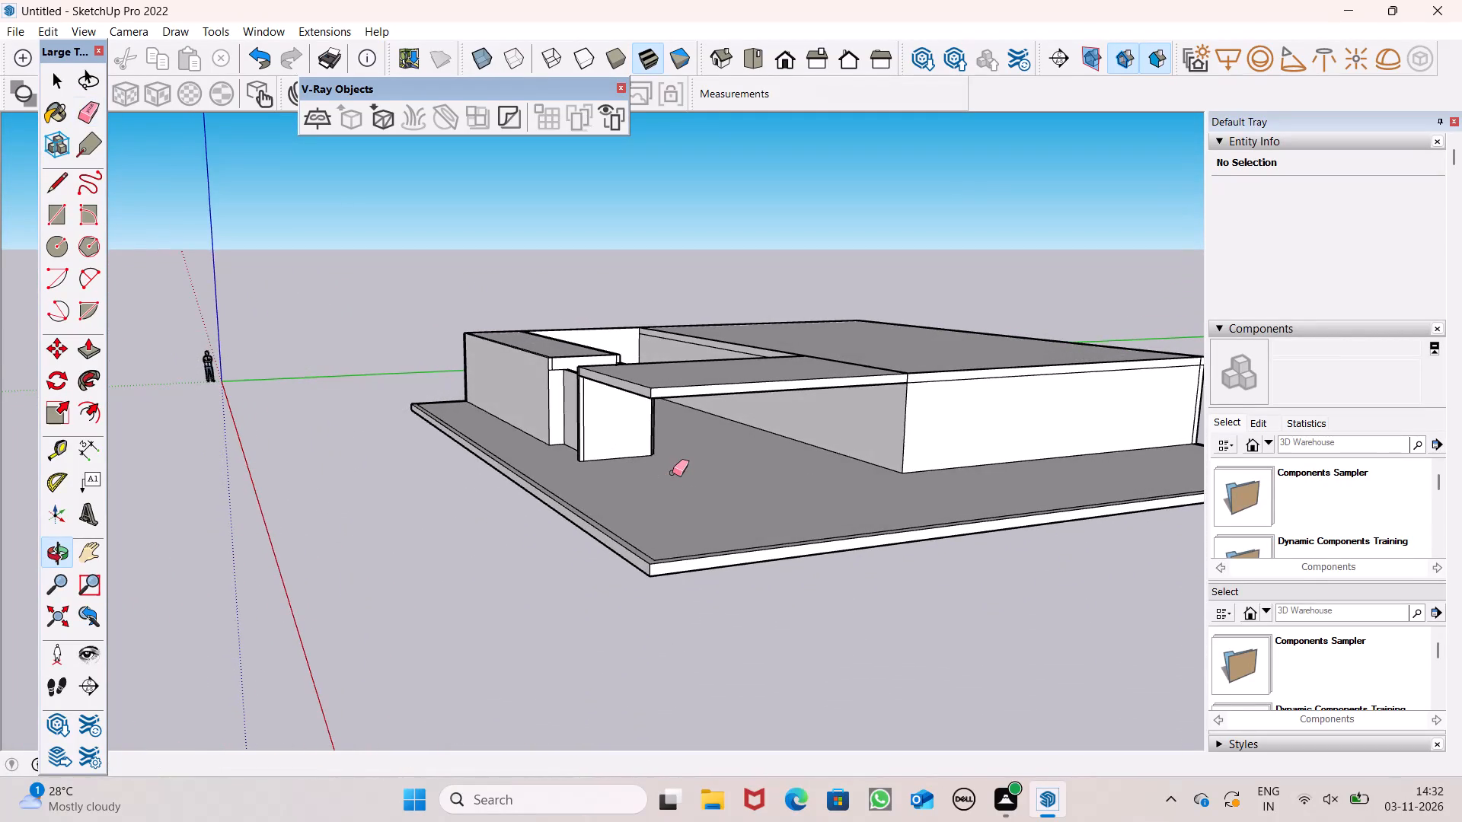
{"action": "middle_click", "coordinate": [672, 473]}
{"action": "scroll", "coordinate": [573, 431], "scroll_direction": "down", "scroll_amount": 1}
{"action": "scroll", "coordinate": [549, 309], "scroll_direction": "down", "scroll_amount": 3}
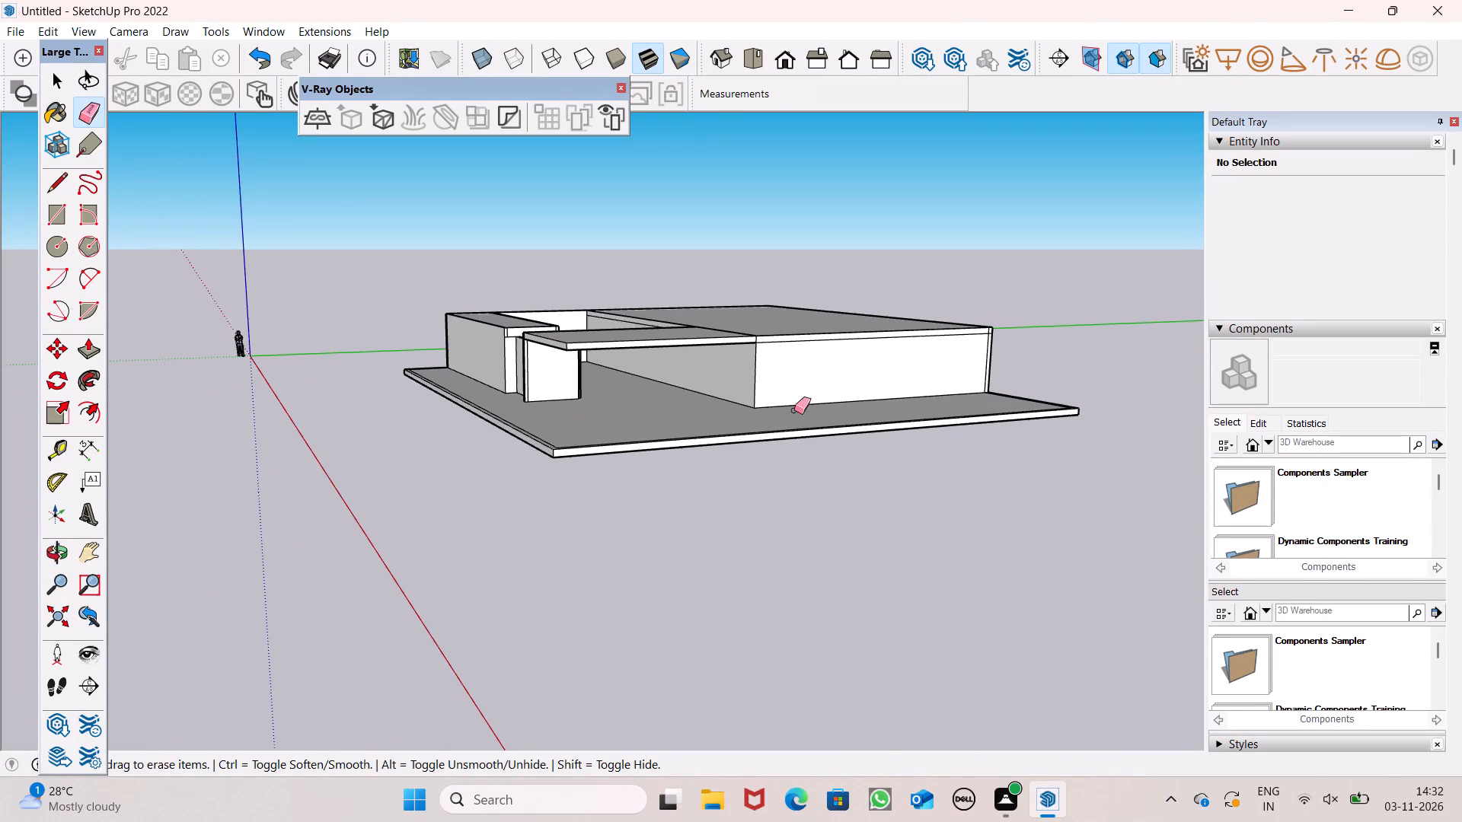
{"action": "middle_click_drag", "start_coordinate": [794, 410], "coordinate": [551, 453]}
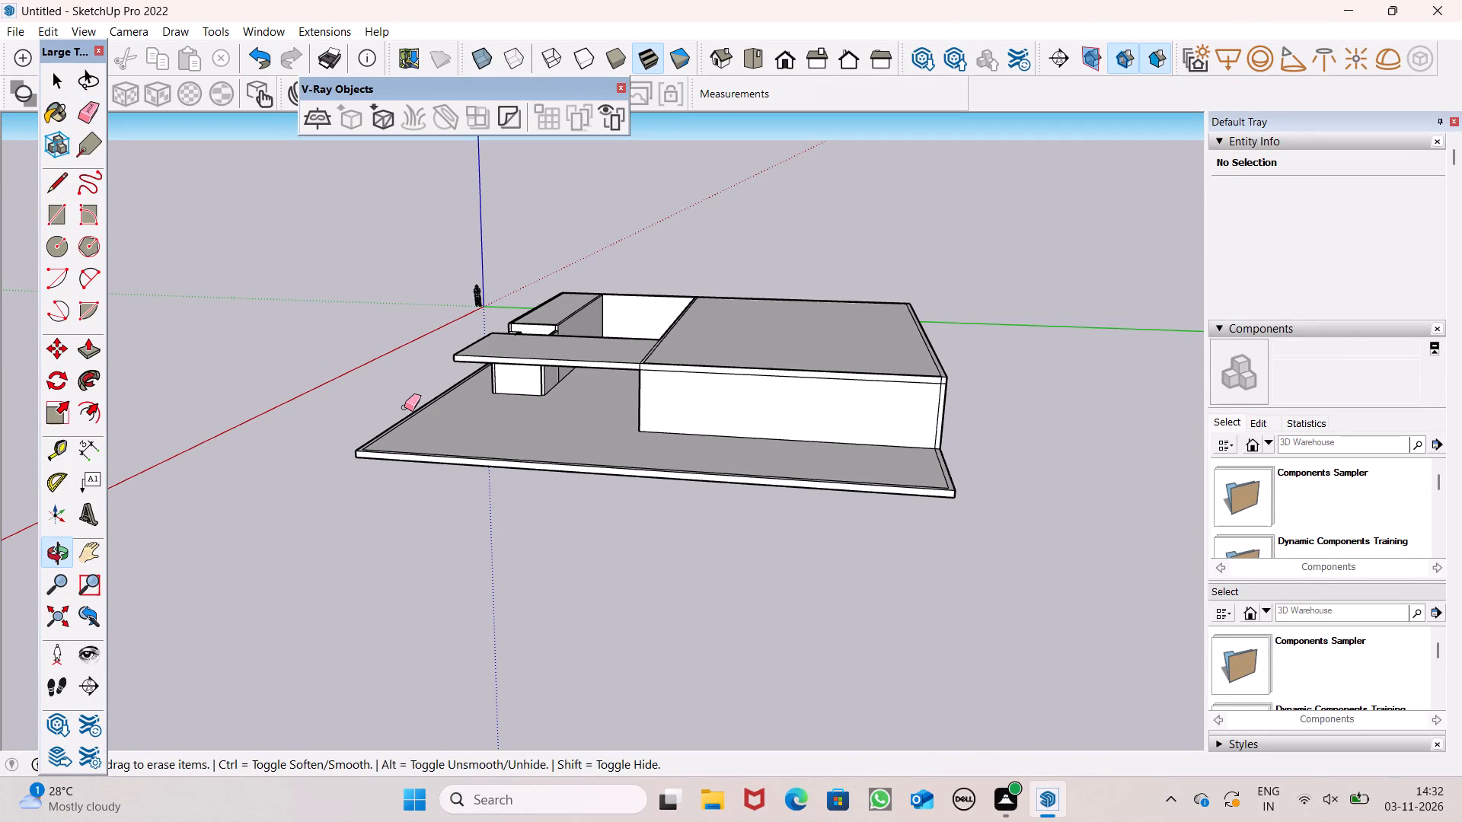
{"action": "middle_click_drag", "start_coordinate": [726, 432], "coordinate": [772, 575]}
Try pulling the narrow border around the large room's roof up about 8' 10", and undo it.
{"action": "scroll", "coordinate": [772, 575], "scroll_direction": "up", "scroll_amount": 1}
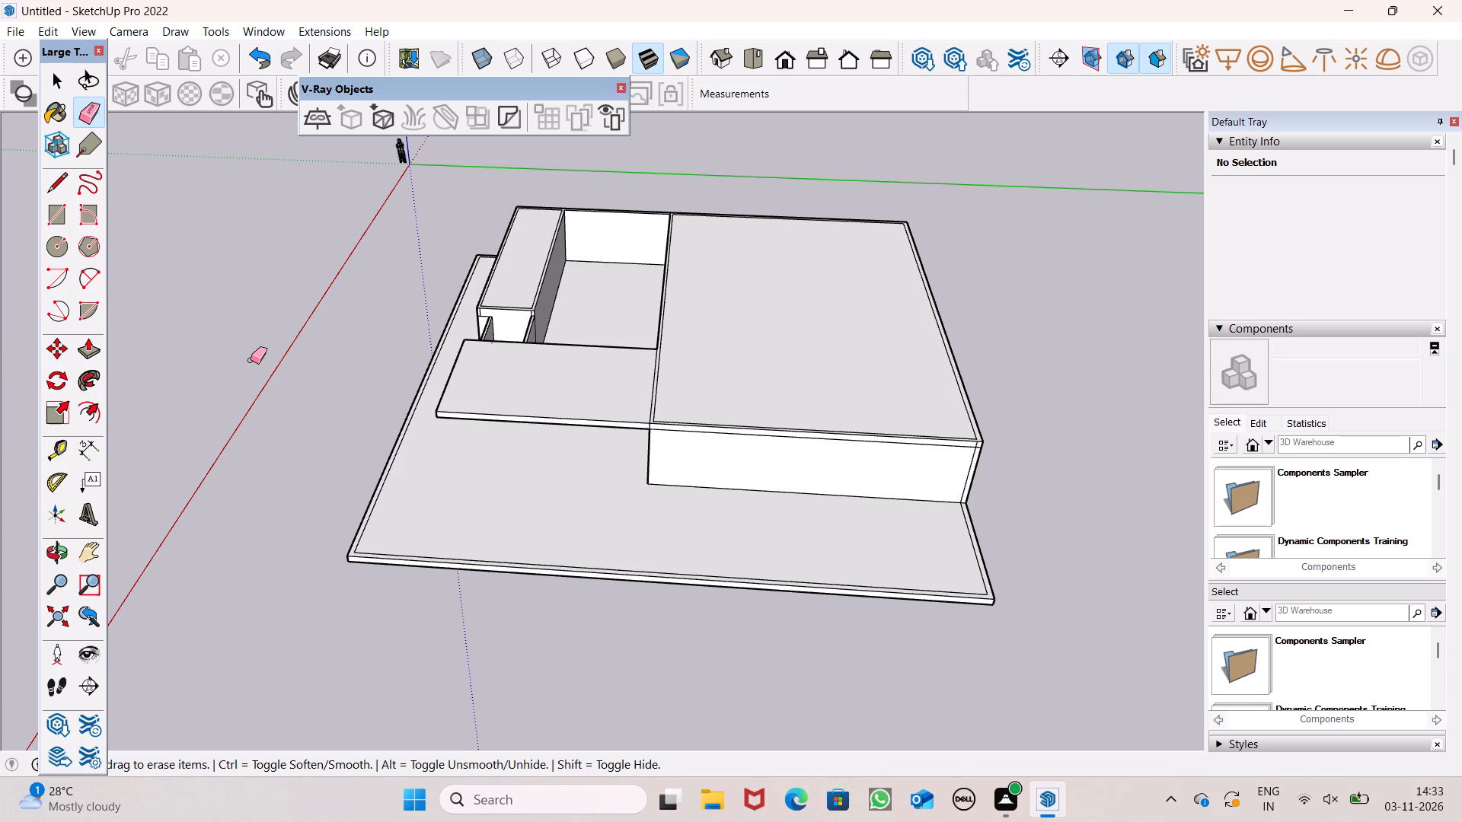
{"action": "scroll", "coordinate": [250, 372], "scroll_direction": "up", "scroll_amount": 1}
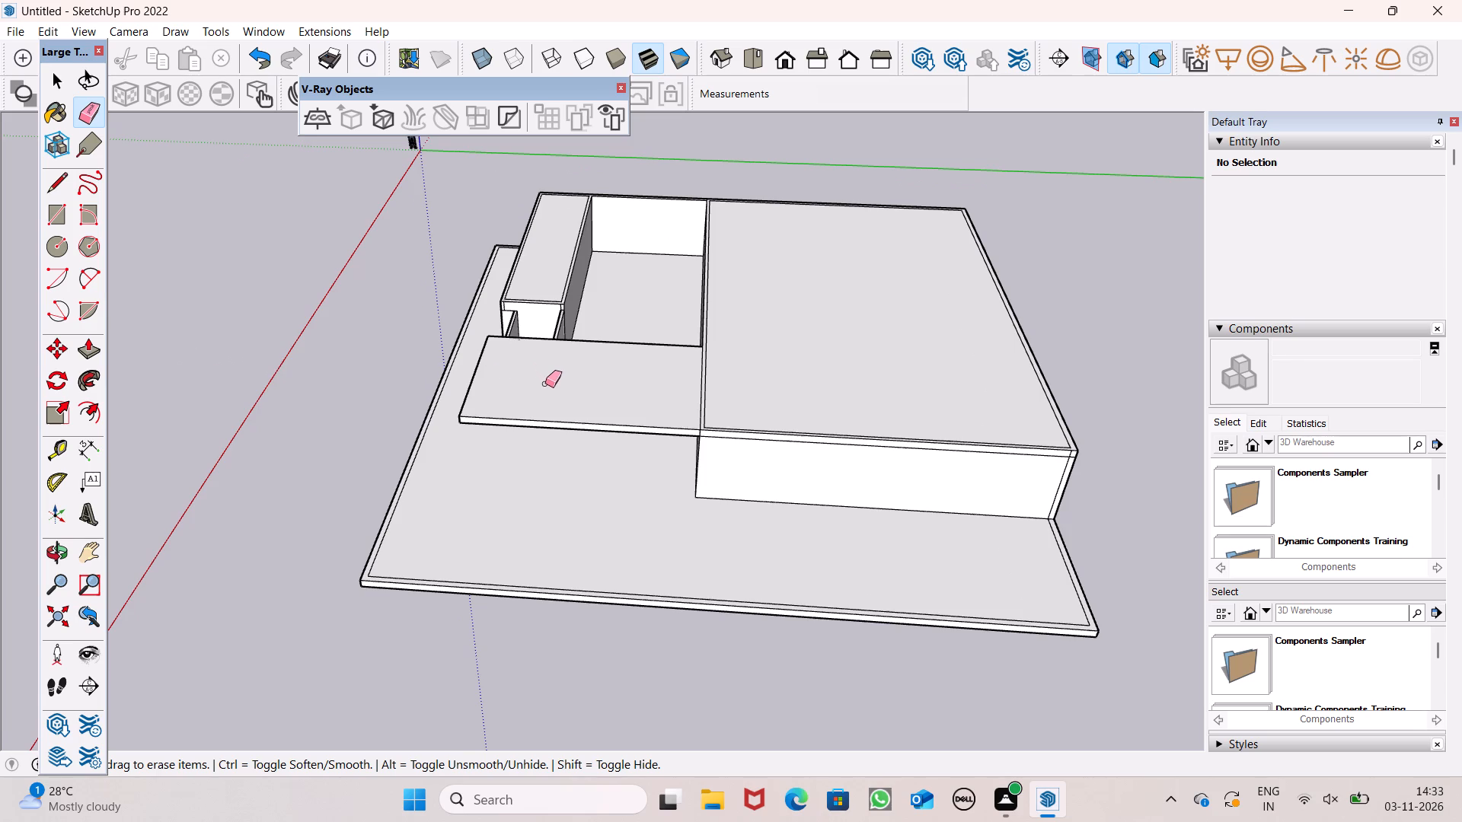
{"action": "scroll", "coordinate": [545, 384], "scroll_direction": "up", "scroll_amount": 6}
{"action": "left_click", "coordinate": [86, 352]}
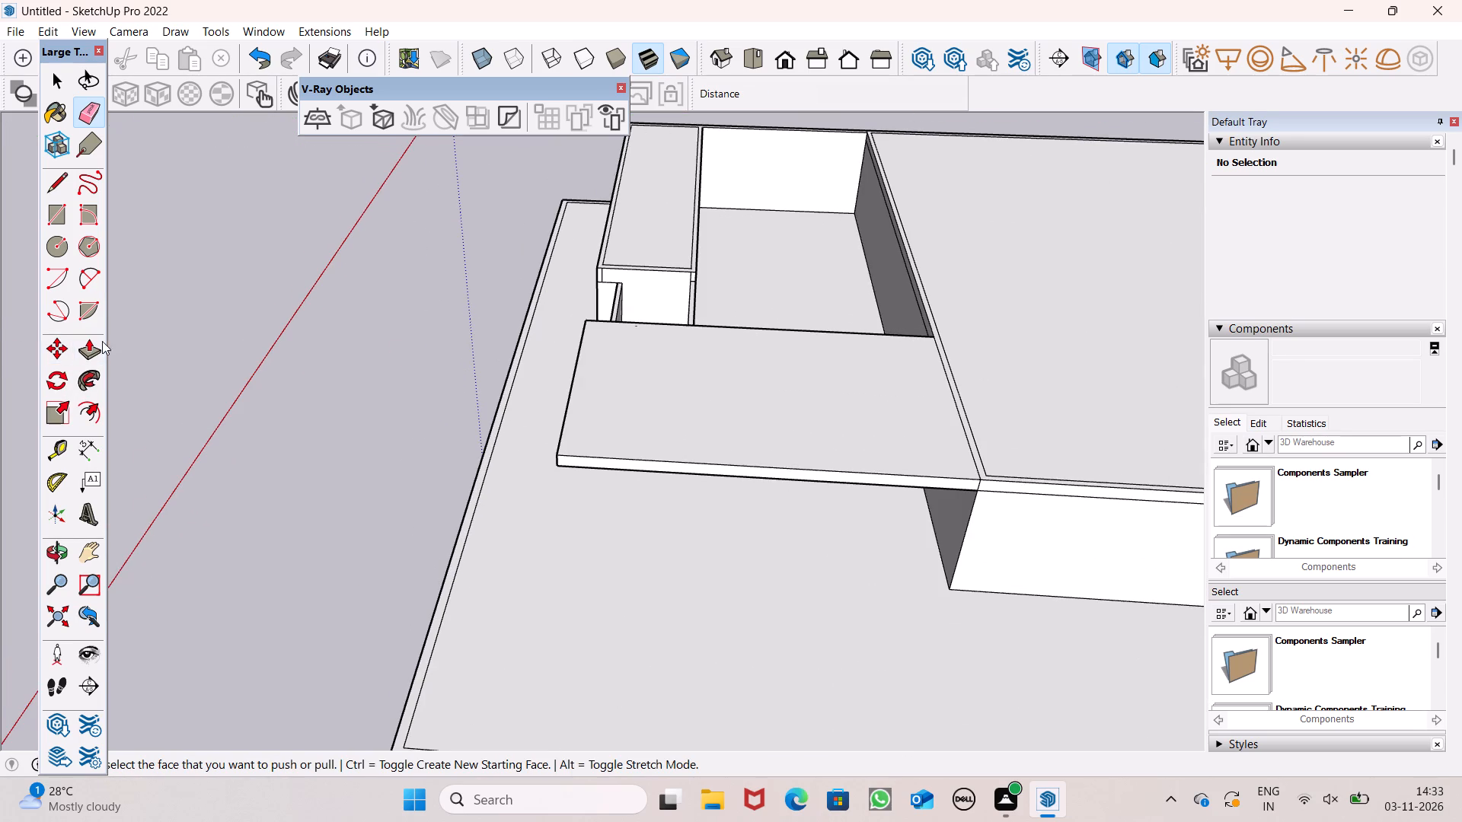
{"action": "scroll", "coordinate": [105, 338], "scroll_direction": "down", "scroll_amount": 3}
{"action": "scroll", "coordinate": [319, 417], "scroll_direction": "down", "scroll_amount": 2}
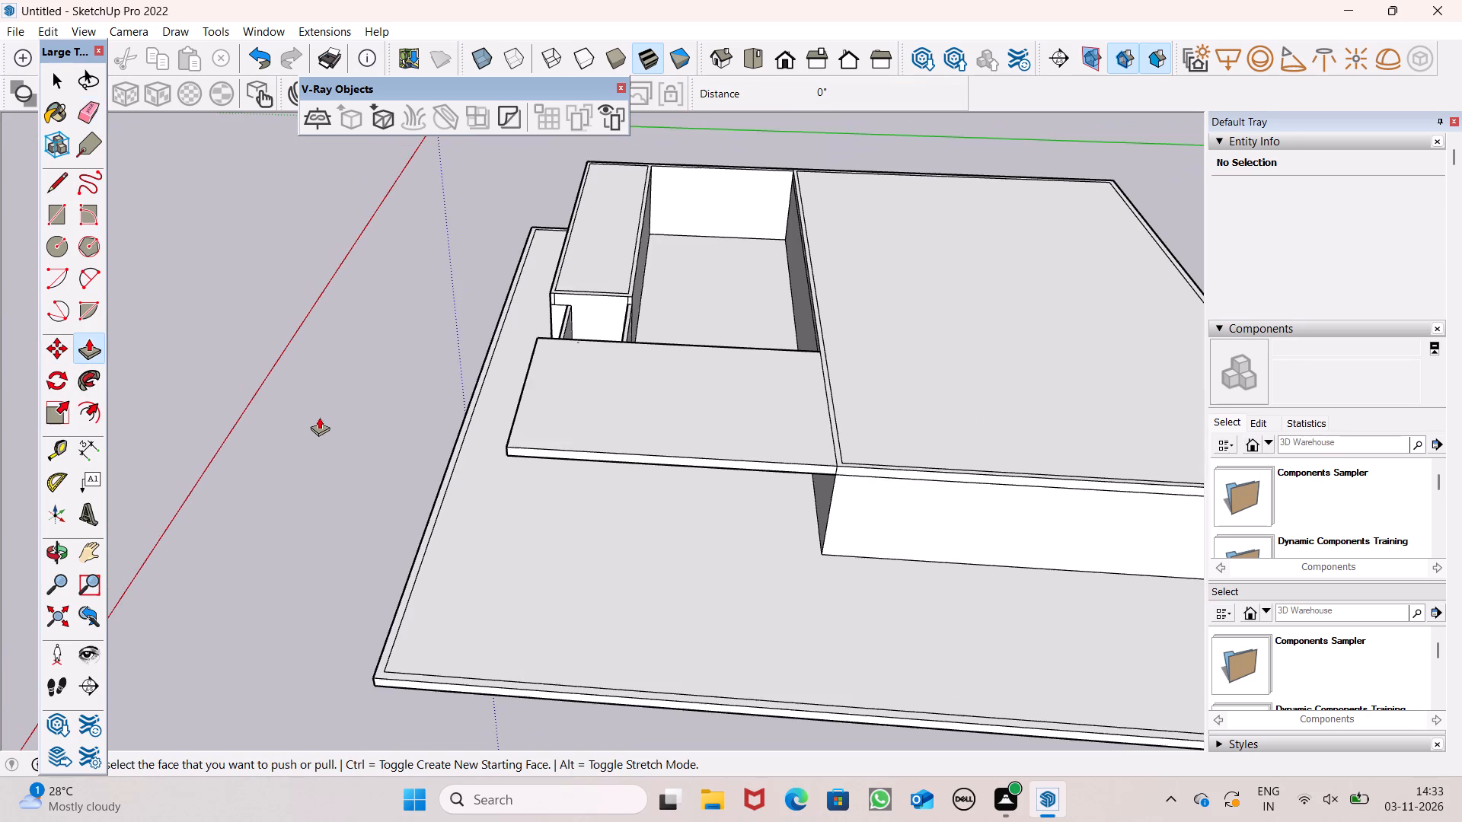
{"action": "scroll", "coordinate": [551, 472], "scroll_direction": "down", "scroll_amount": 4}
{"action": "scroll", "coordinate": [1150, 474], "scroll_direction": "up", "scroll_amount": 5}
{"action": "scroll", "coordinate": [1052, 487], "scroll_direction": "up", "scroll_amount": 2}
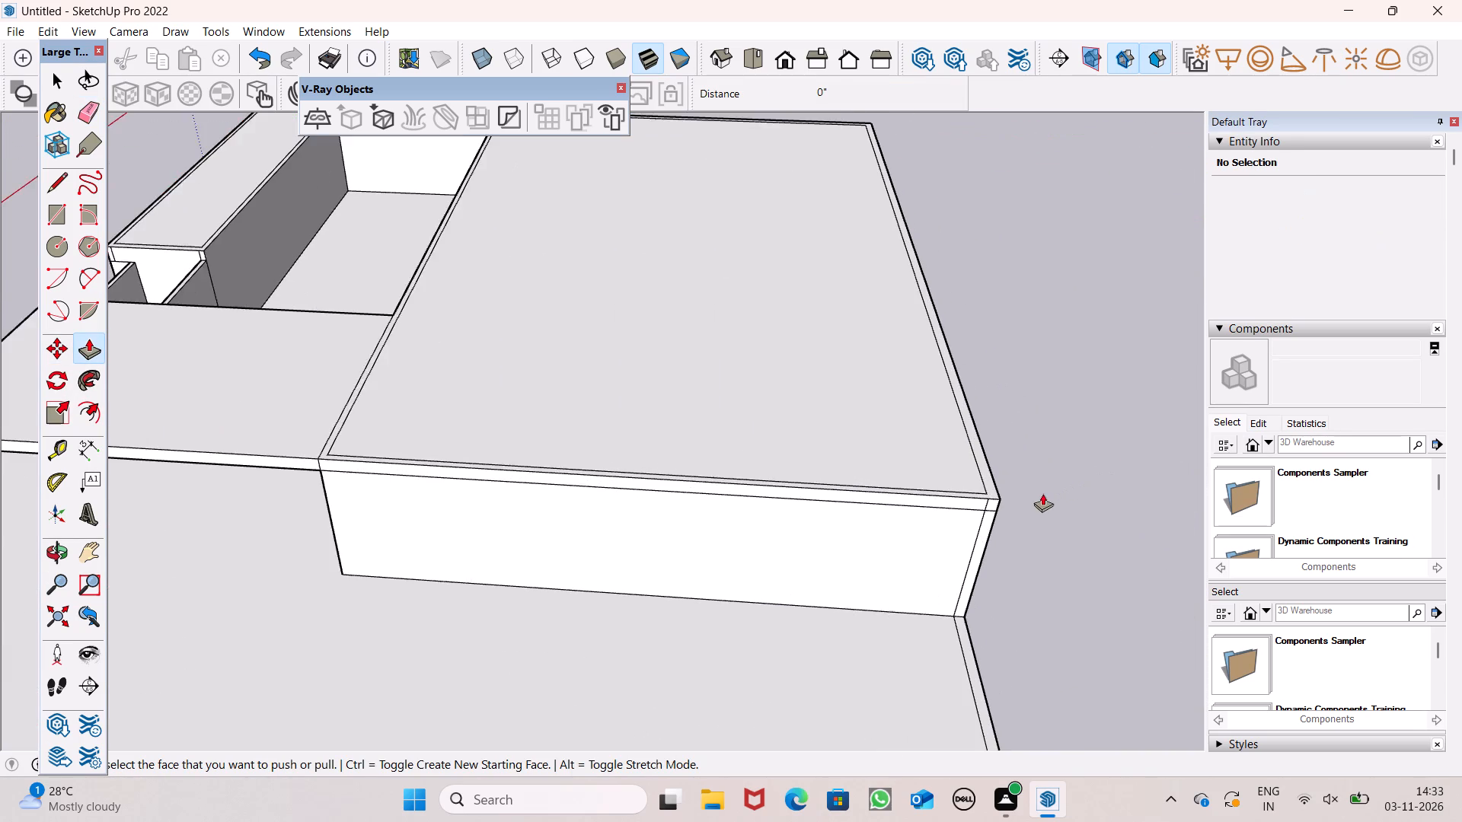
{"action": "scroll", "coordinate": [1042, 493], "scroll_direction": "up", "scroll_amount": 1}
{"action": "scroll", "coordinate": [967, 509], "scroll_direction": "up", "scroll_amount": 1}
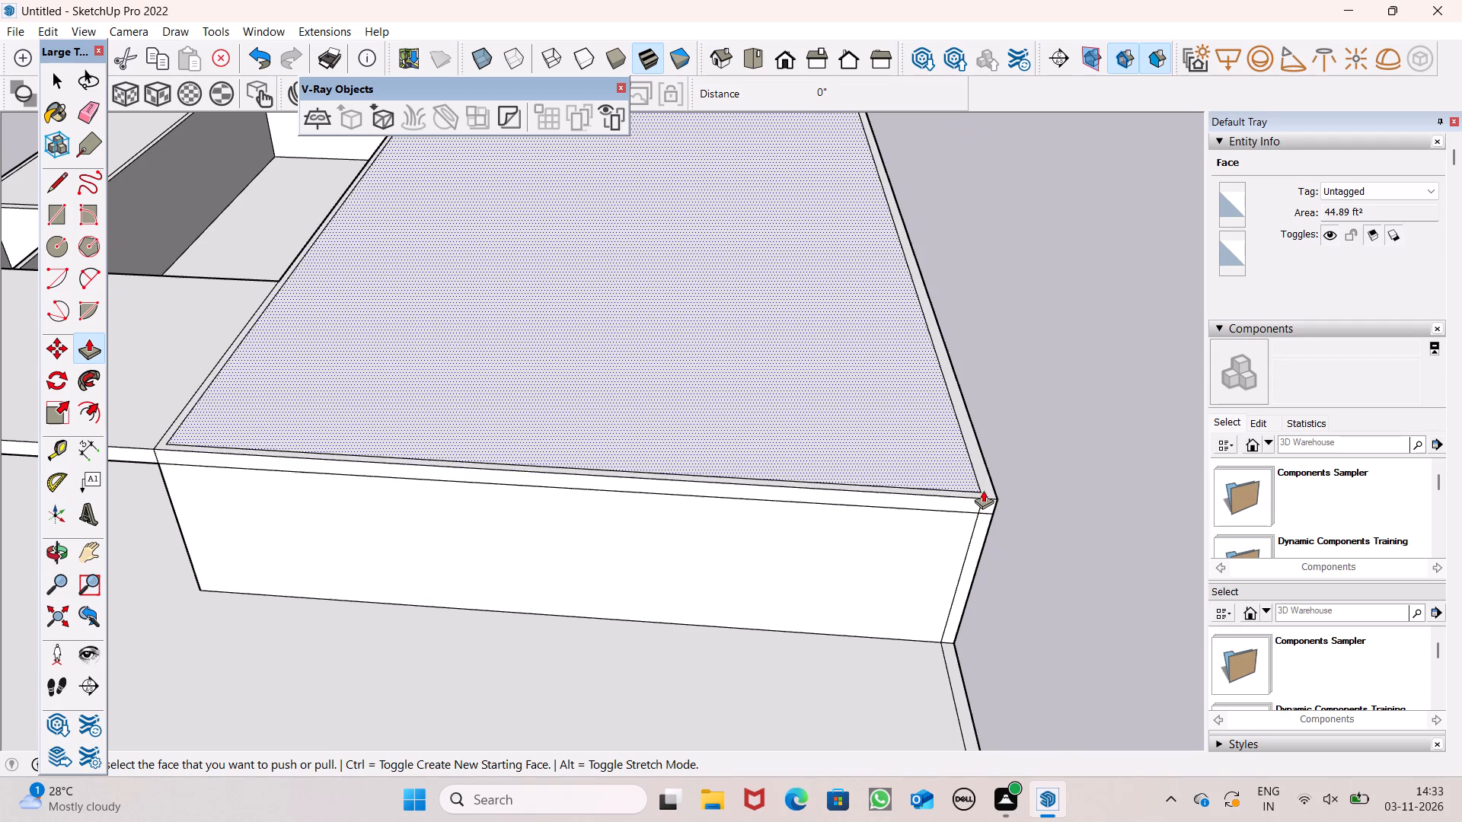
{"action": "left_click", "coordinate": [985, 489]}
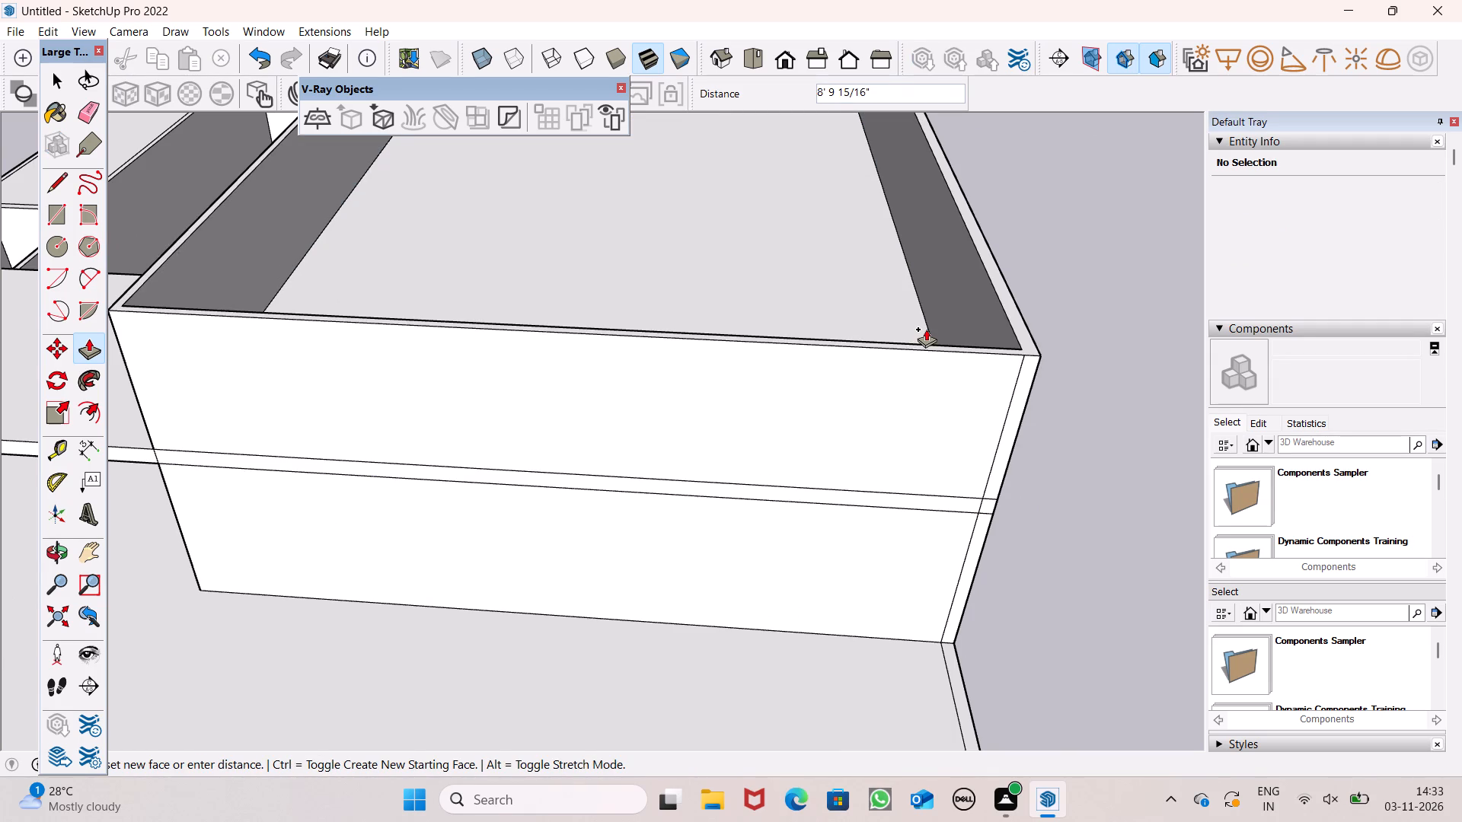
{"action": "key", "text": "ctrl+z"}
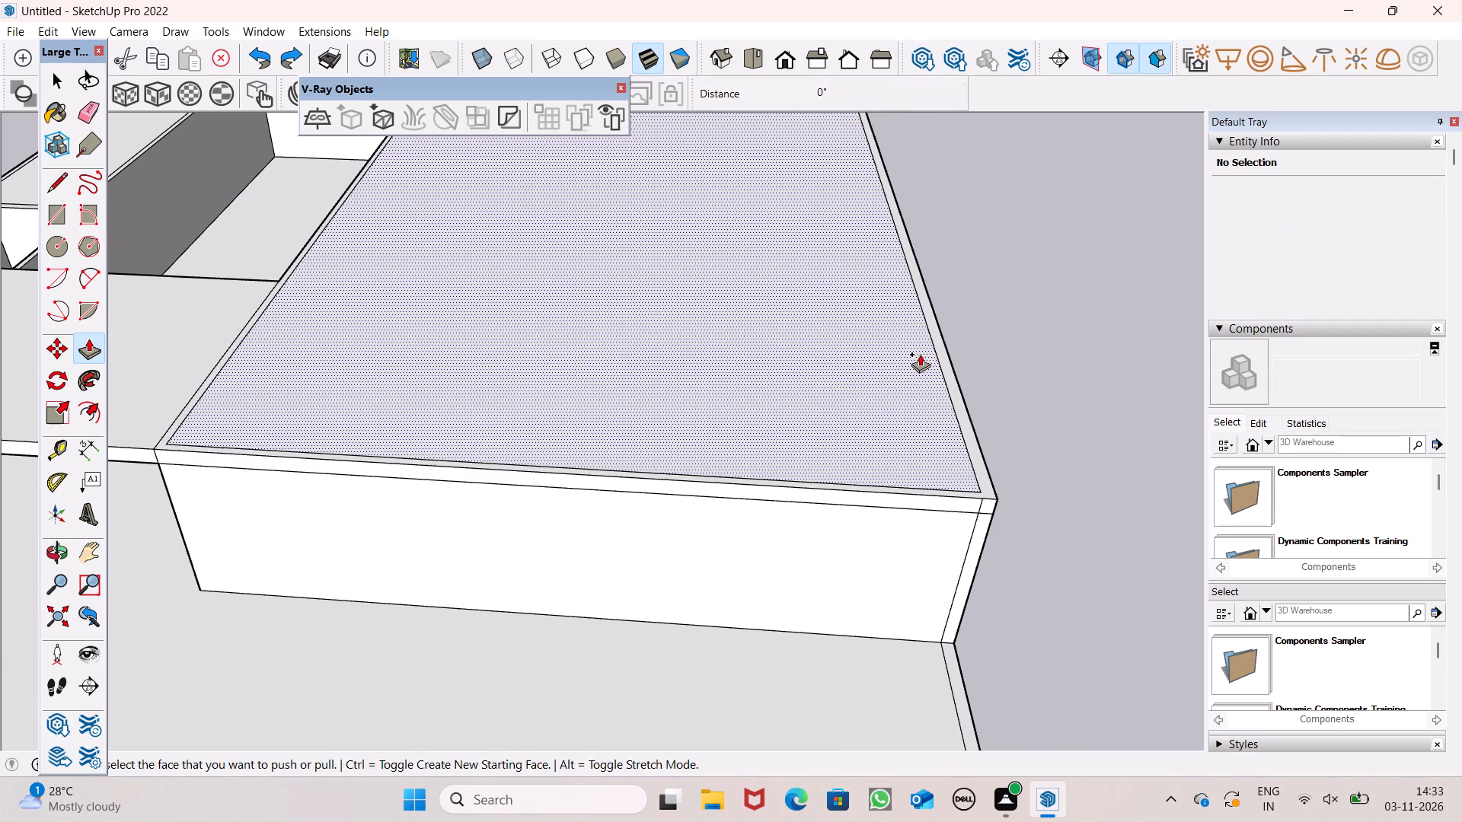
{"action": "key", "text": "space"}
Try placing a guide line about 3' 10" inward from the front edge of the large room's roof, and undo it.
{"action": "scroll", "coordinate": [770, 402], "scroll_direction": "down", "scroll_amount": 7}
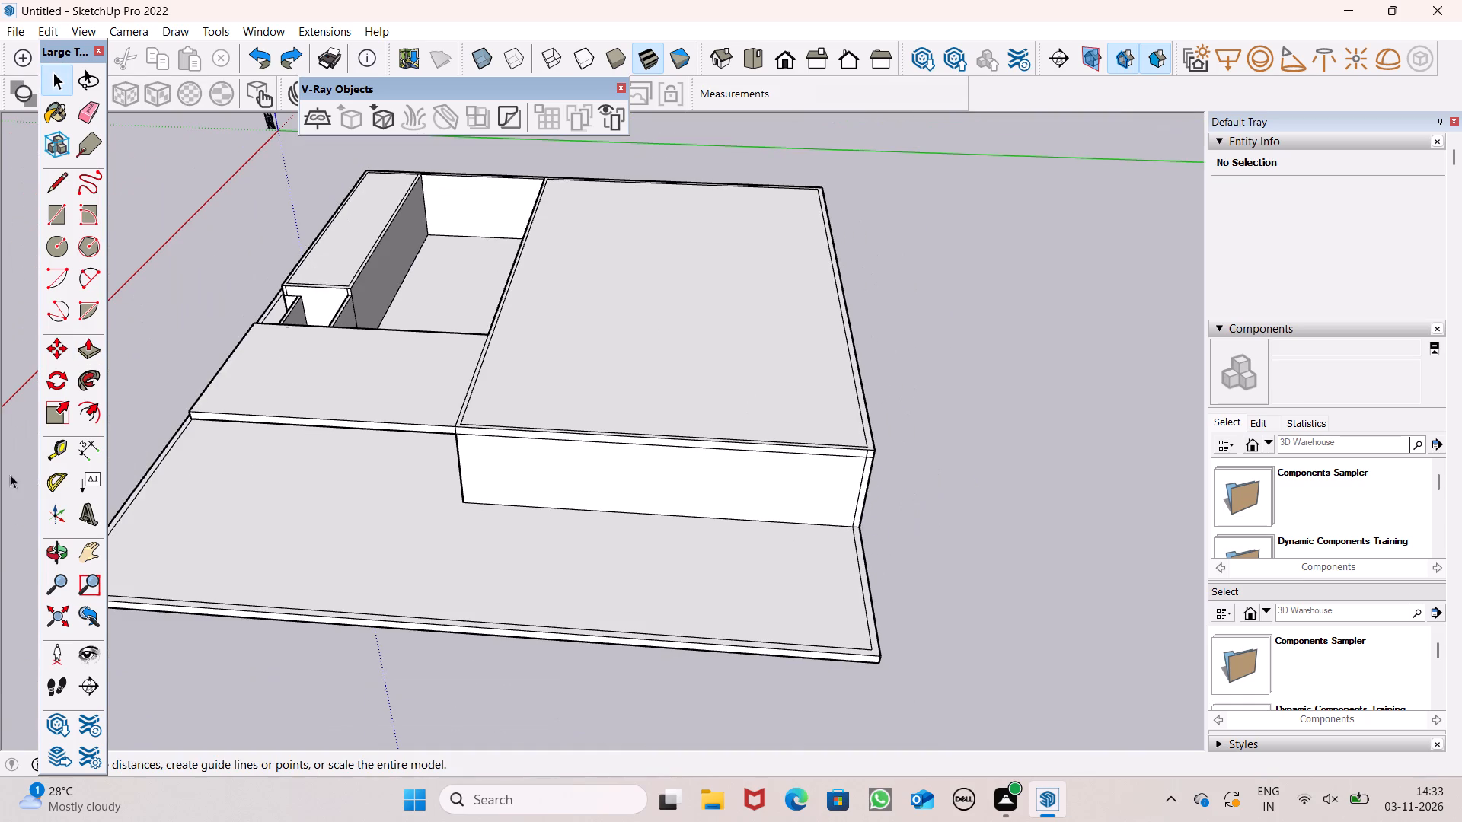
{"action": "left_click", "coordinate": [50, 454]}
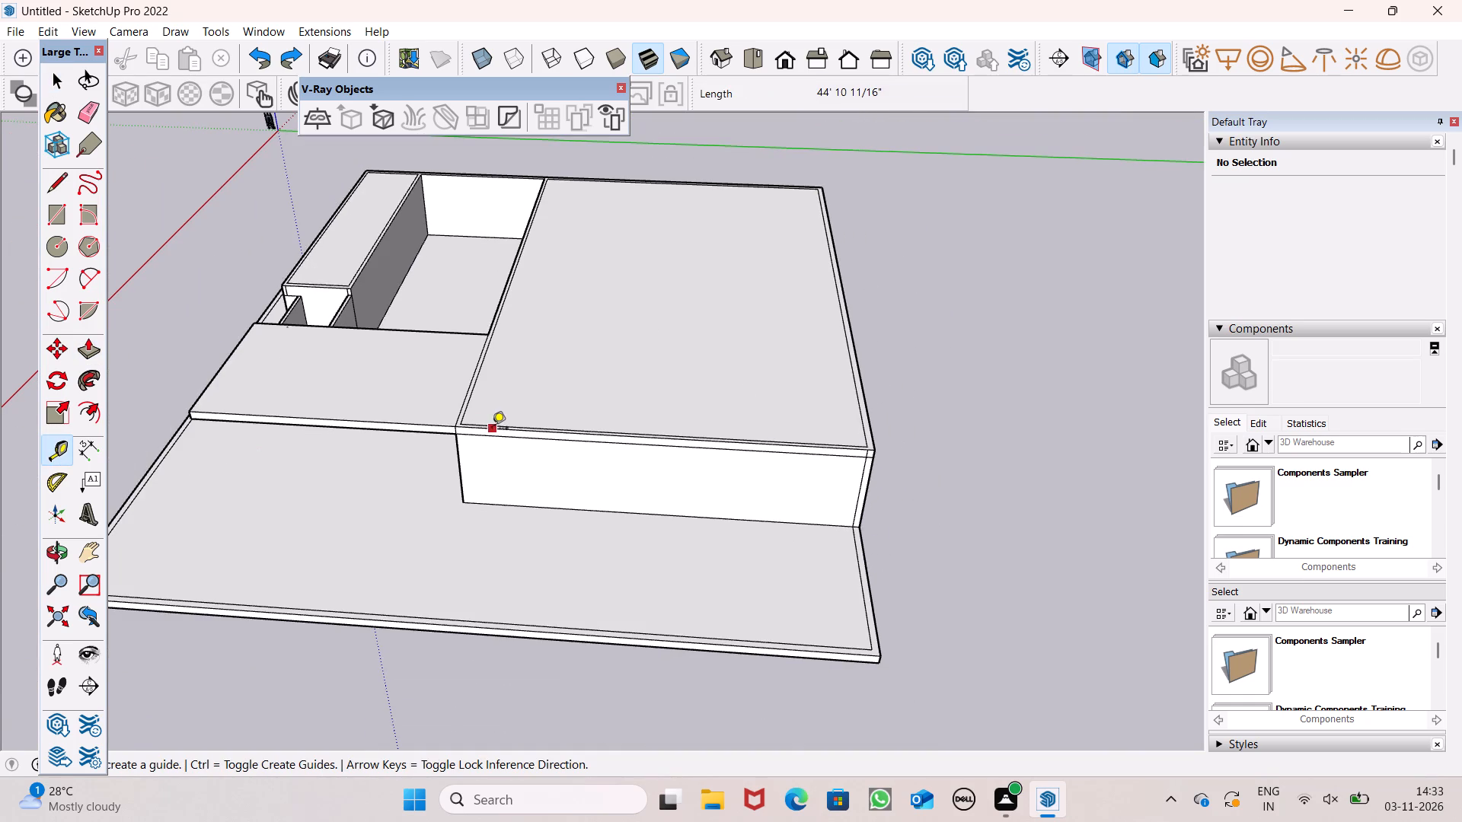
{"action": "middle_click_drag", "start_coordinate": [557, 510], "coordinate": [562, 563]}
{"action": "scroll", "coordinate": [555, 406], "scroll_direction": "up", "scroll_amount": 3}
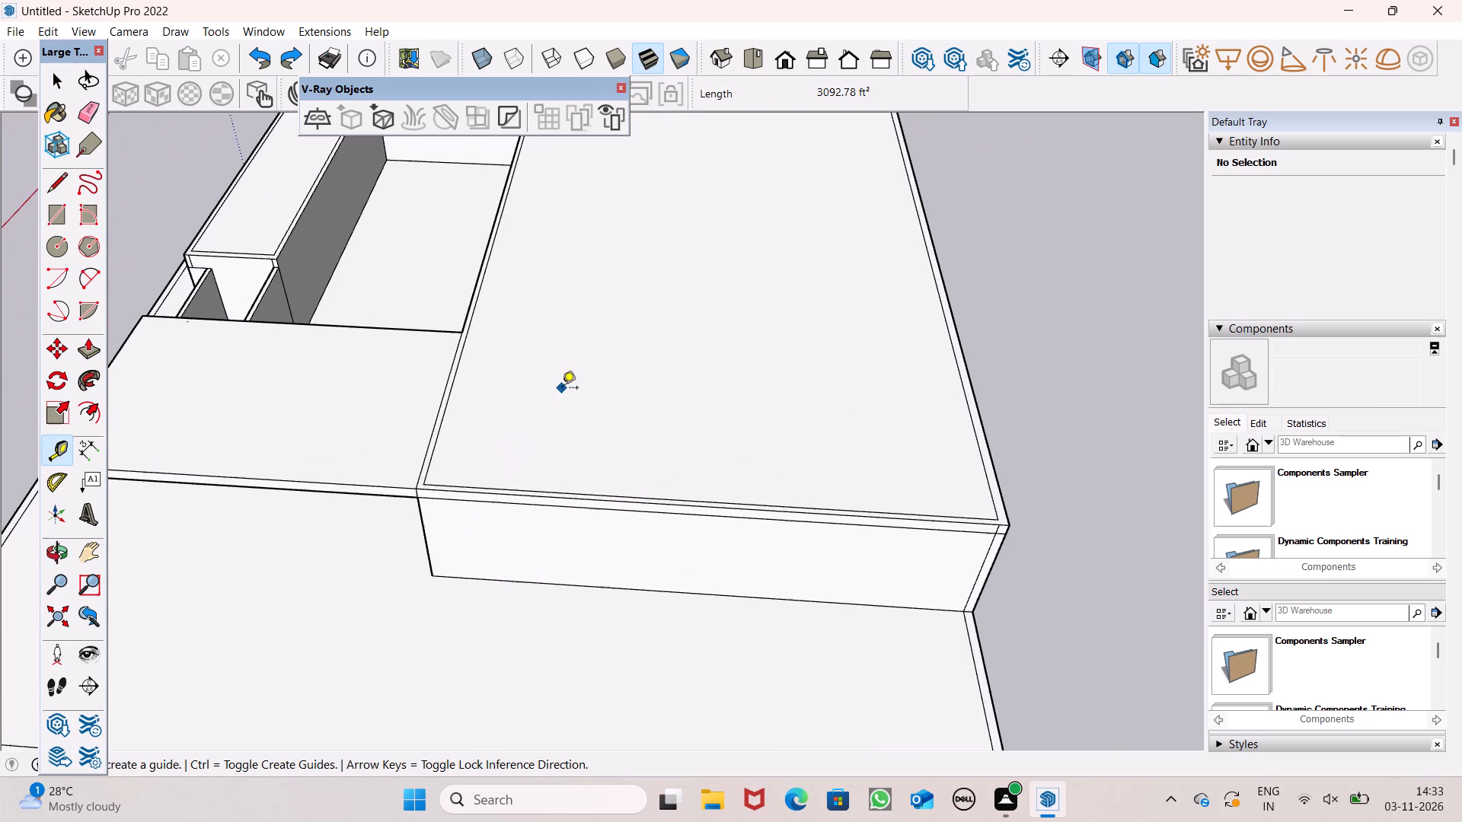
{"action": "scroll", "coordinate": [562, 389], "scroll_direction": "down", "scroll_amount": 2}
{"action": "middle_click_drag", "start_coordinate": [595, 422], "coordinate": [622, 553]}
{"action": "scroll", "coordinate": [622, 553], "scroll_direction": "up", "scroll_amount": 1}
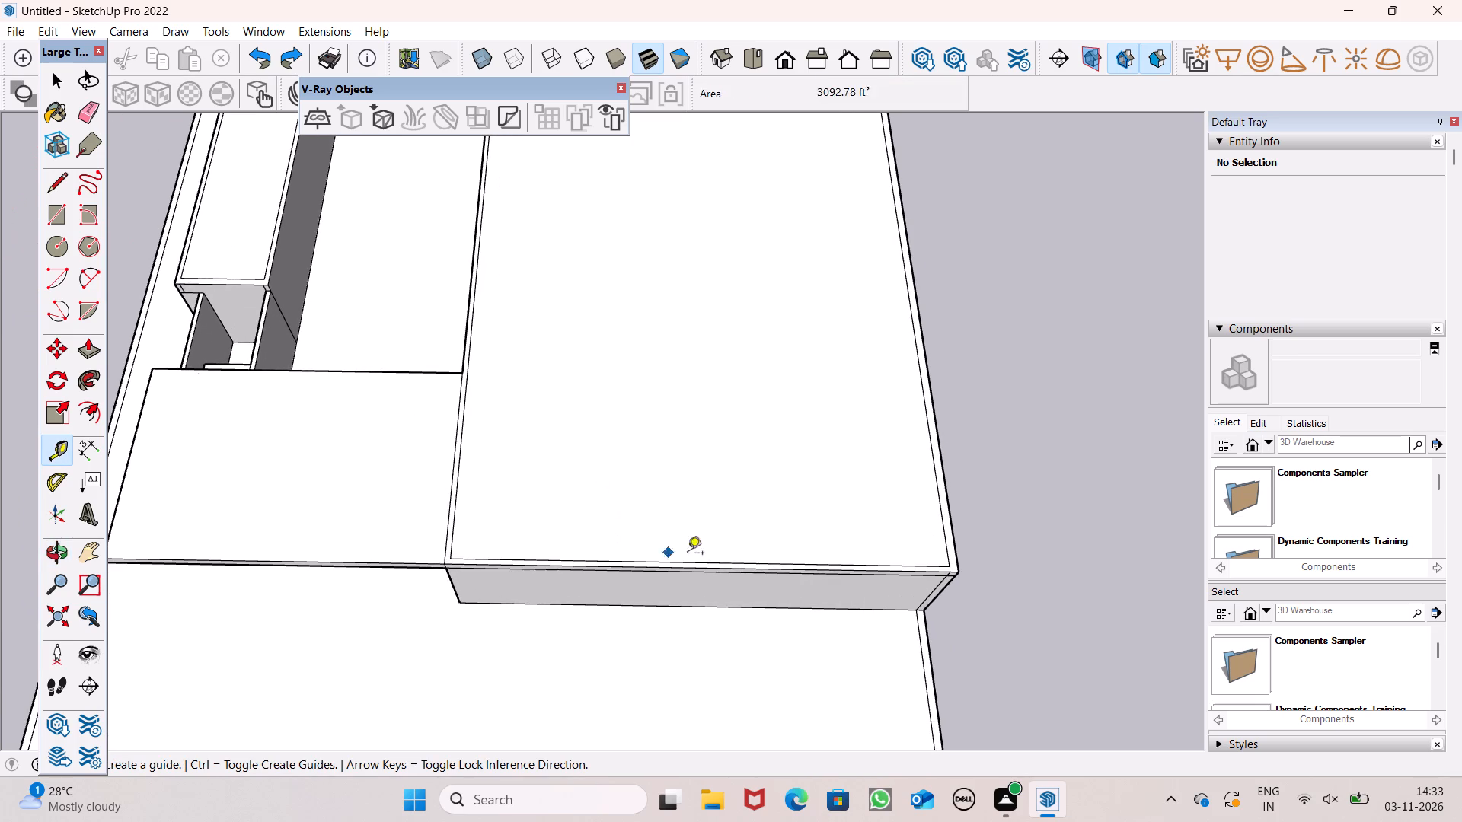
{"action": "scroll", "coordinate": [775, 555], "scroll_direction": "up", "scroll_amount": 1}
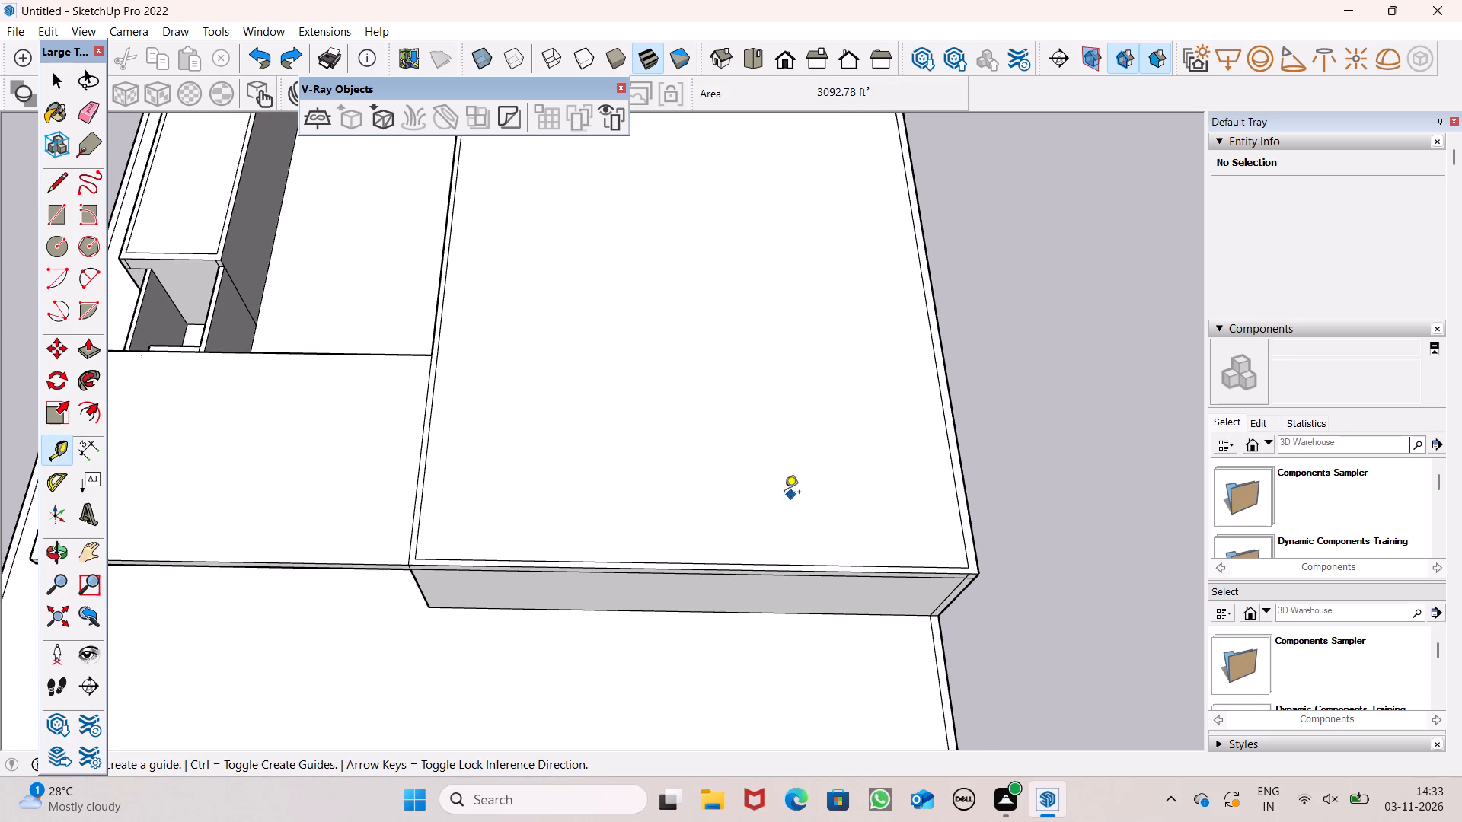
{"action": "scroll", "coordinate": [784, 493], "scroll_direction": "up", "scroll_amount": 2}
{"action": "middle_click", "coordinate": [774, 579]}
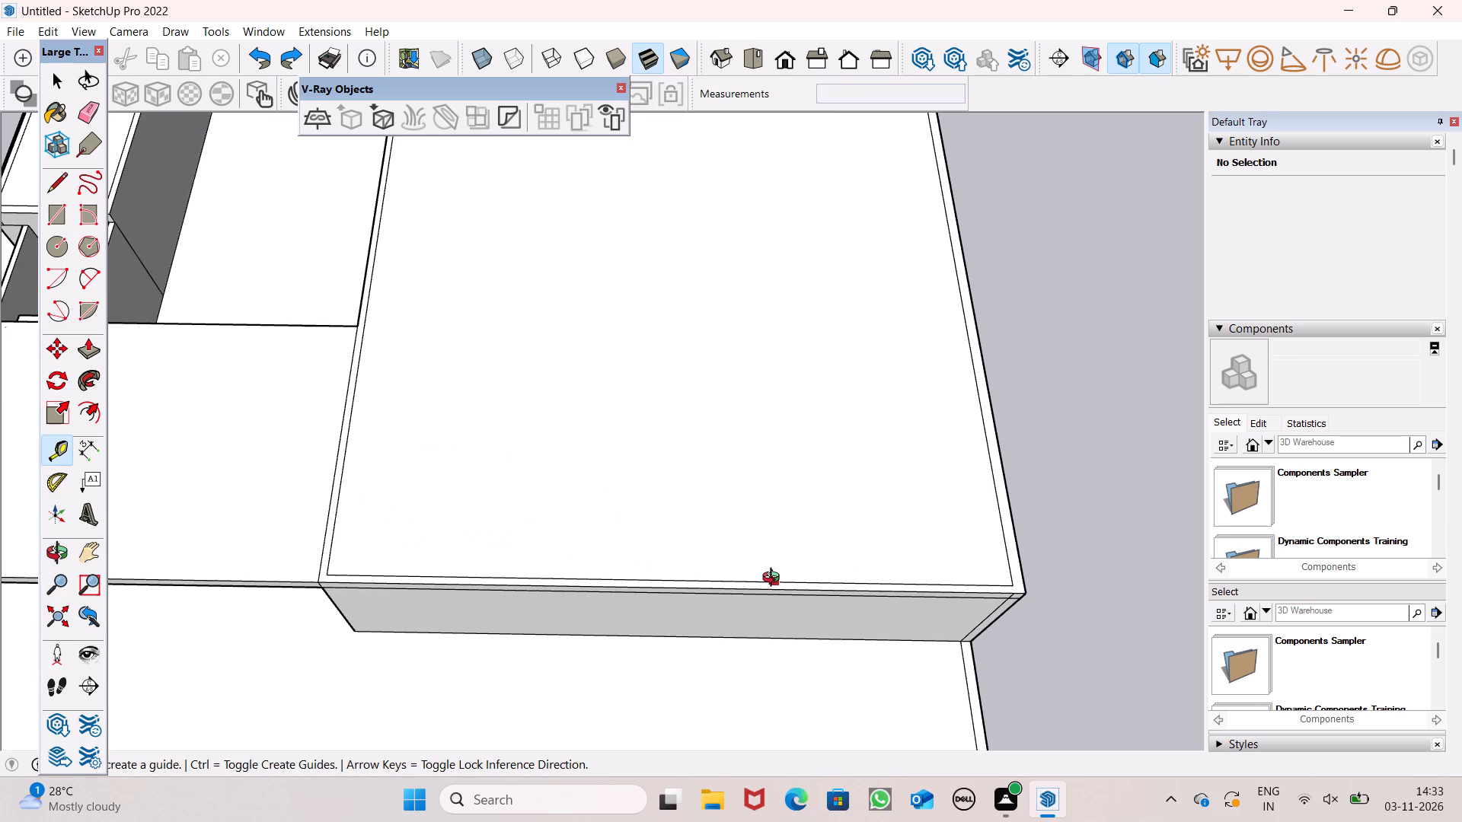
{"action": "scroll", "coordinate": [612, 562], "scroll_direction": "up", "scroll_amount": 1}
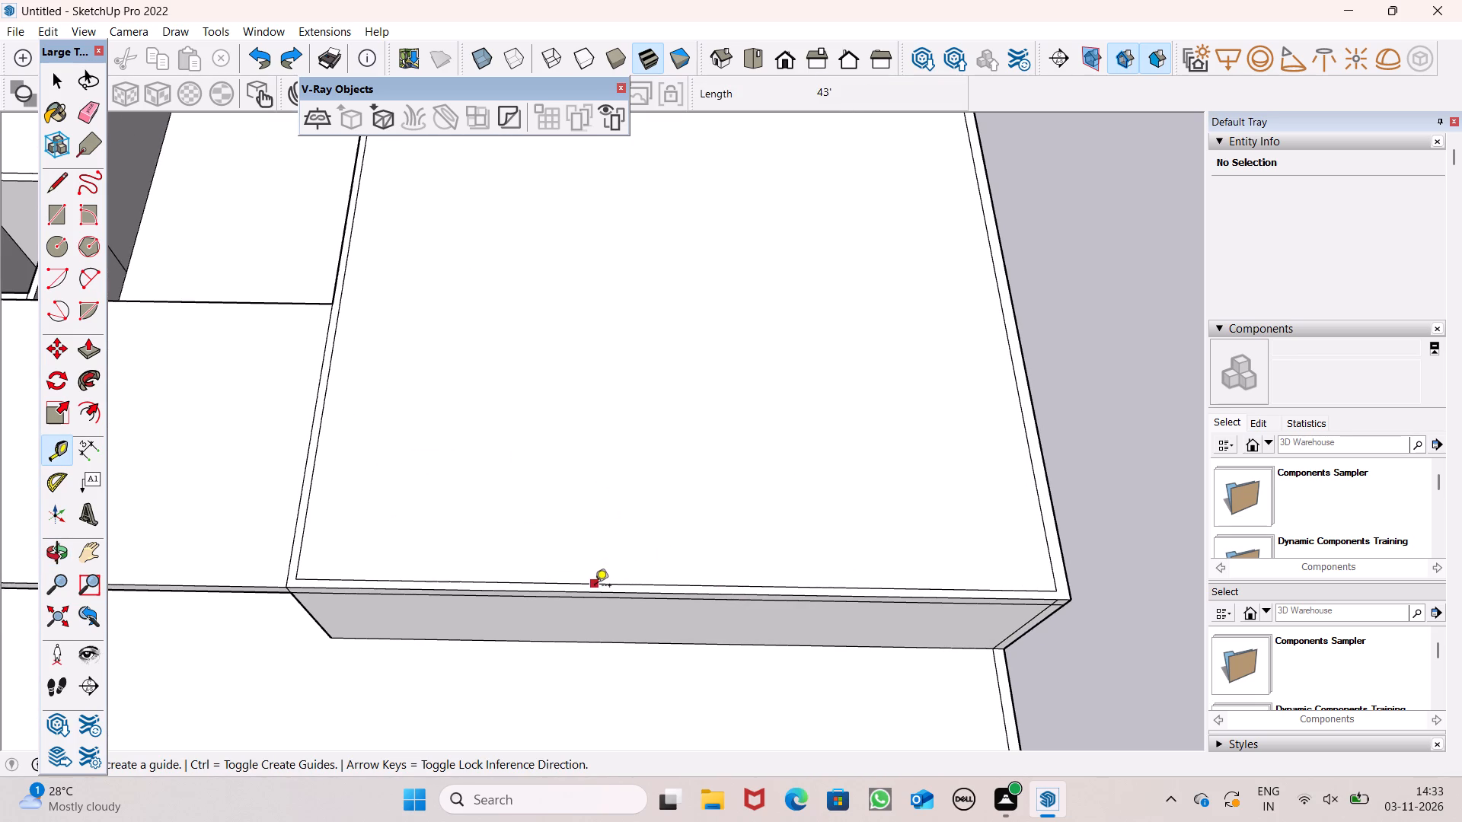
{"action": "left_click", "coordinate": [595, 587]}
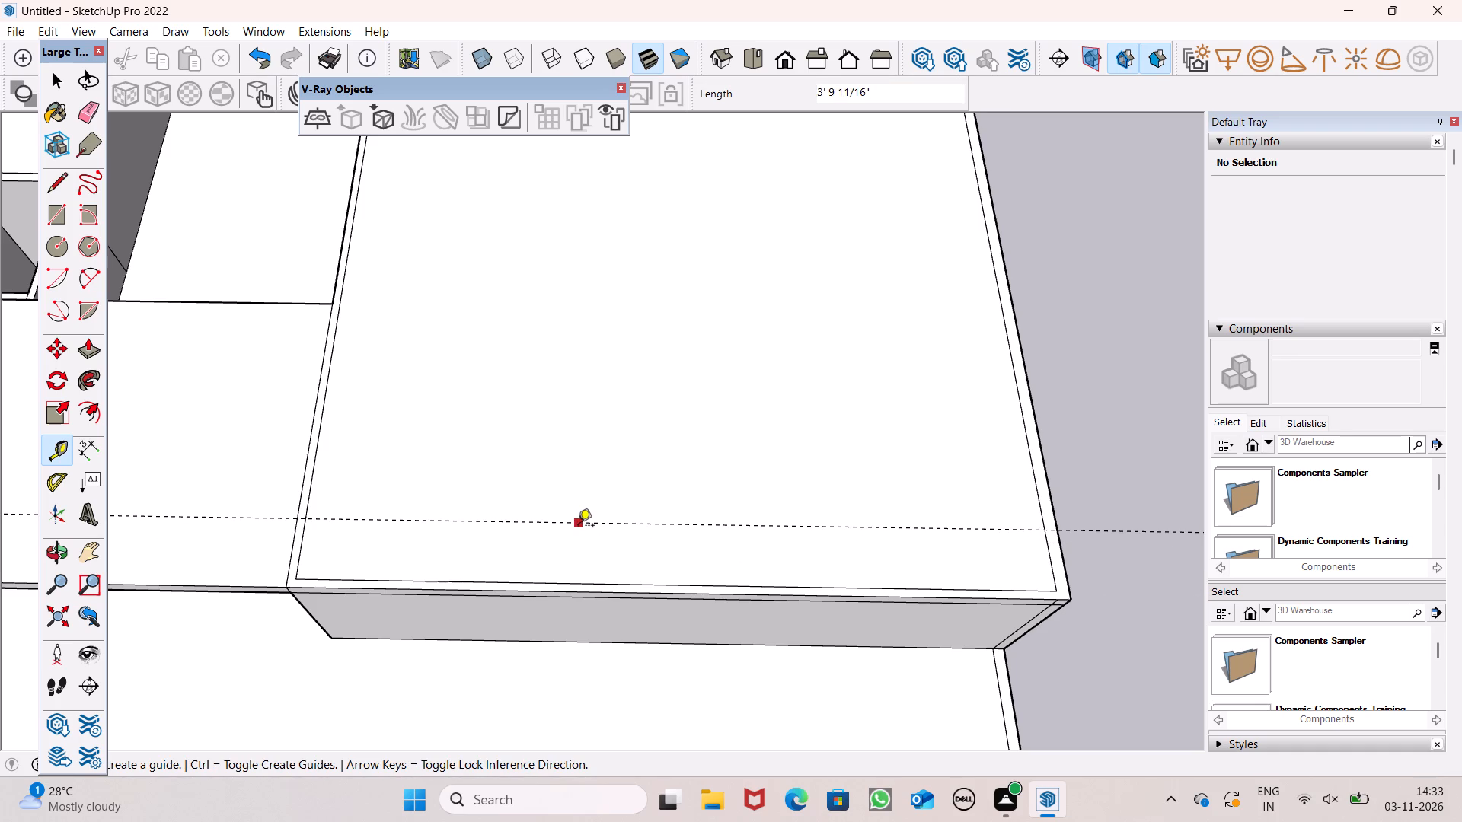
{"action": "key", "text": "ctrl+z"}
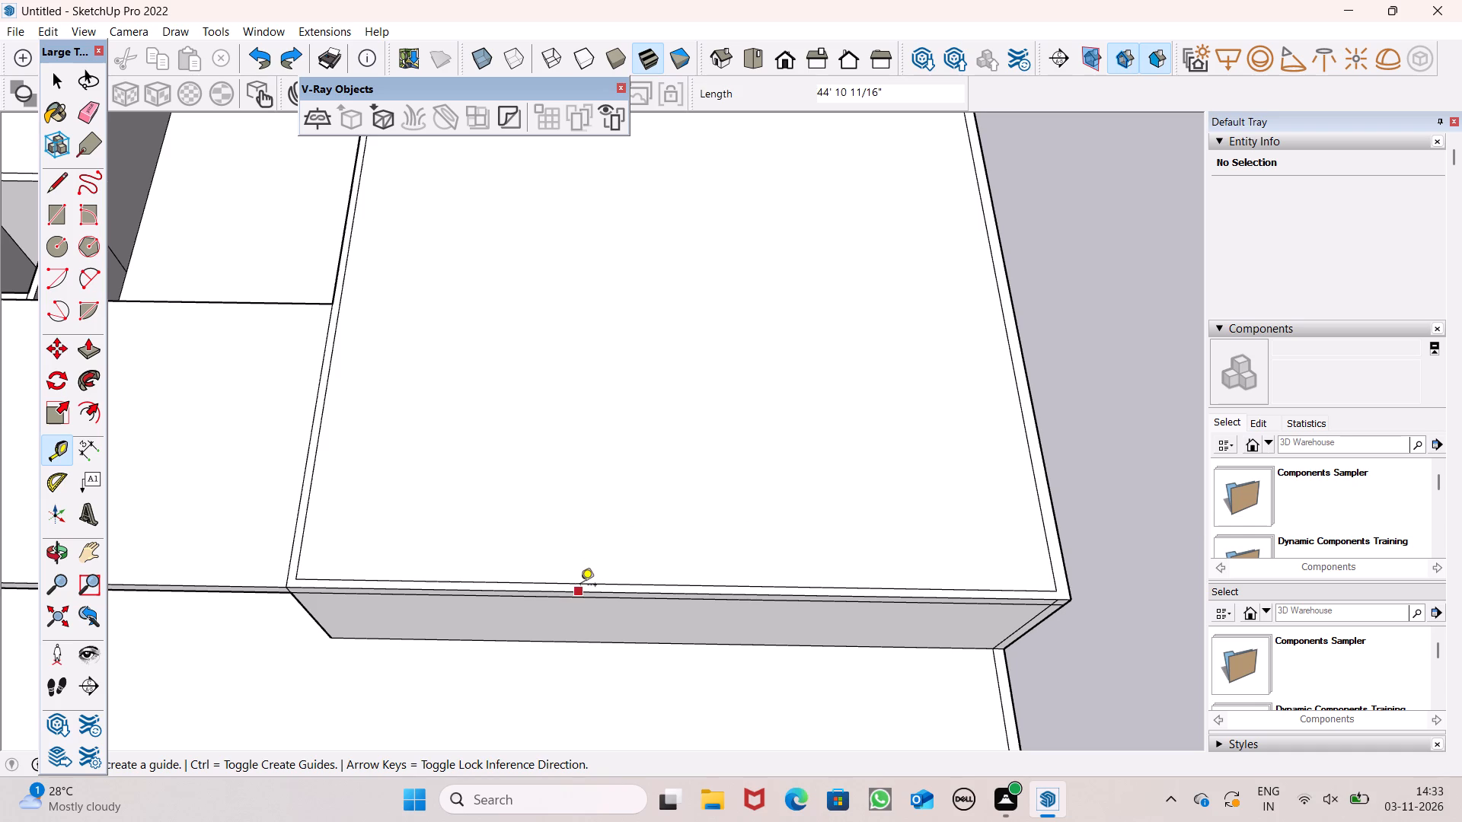
Place a guide about 4' inward from the inner front border line on the large room's roof, and a second guide 6" beyond it.
{"action": "left_click", "coordinate": [584, 584]}
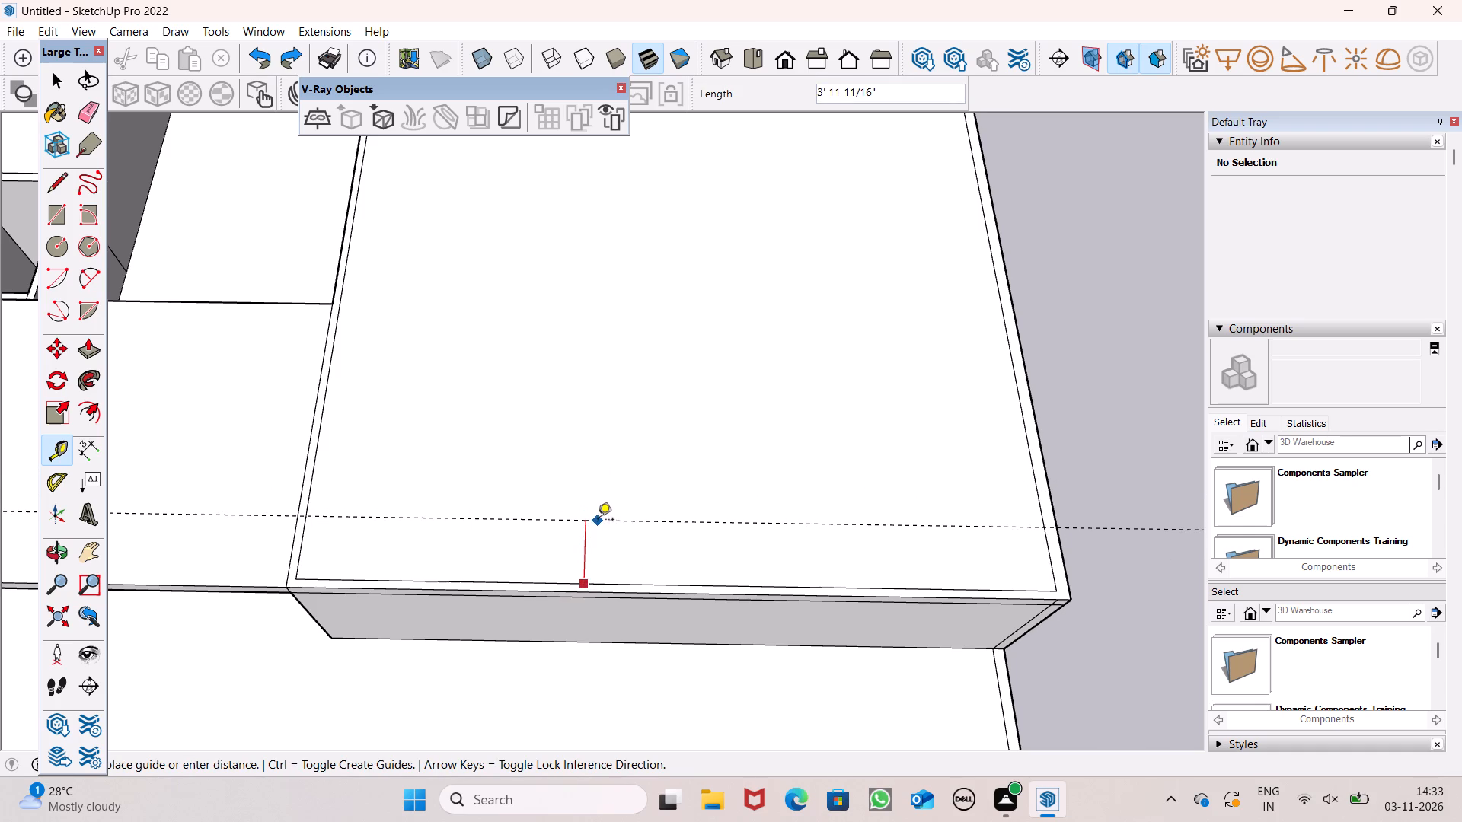
{"action": "left_click", "coordinate": [598, 521]}
{"action": "left_click", "coordinate": [598, 525]}
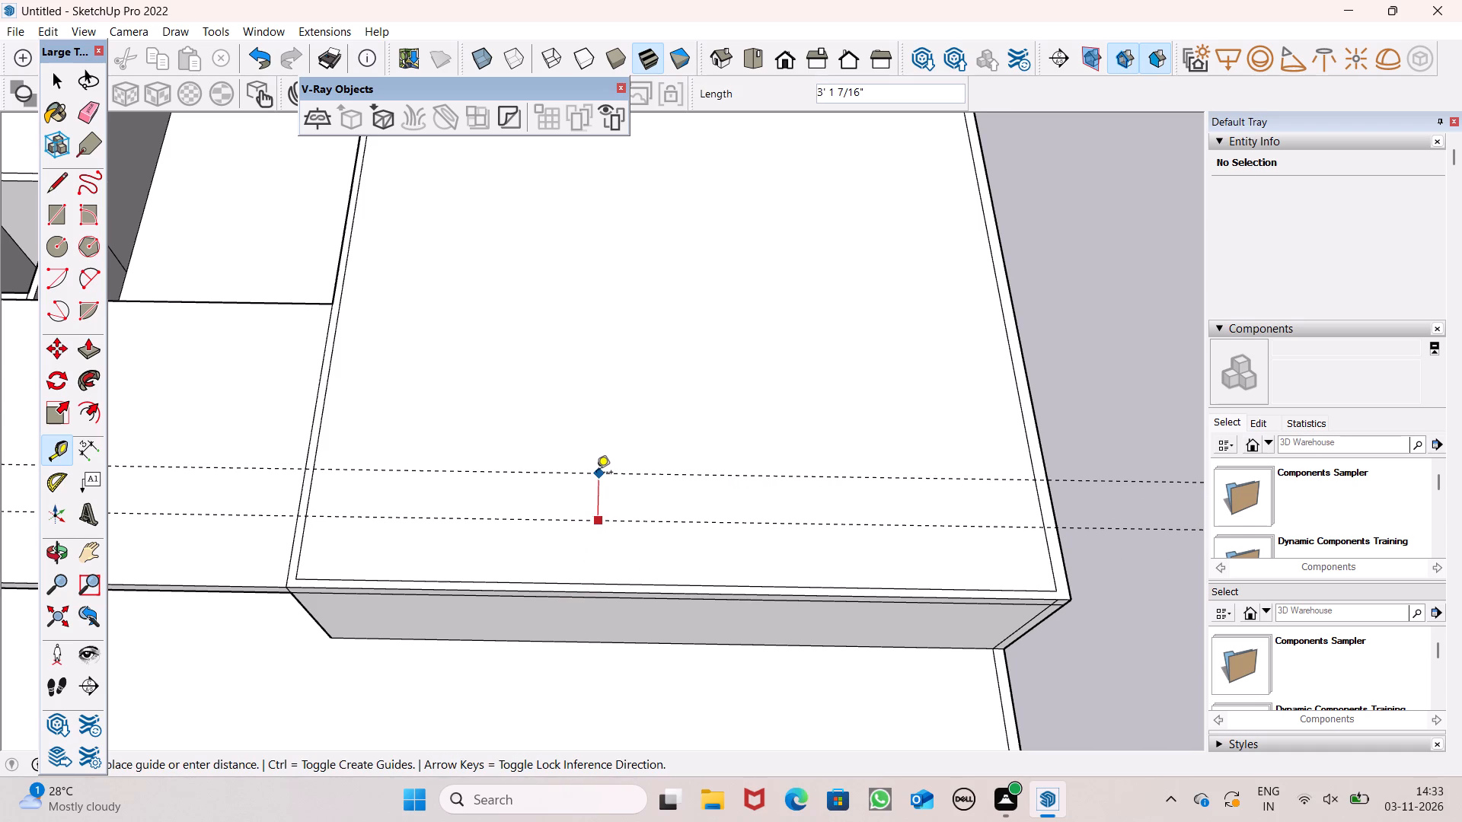
{"action": "type", "text": "6\""}
{"action": "key", "text": "Return"}
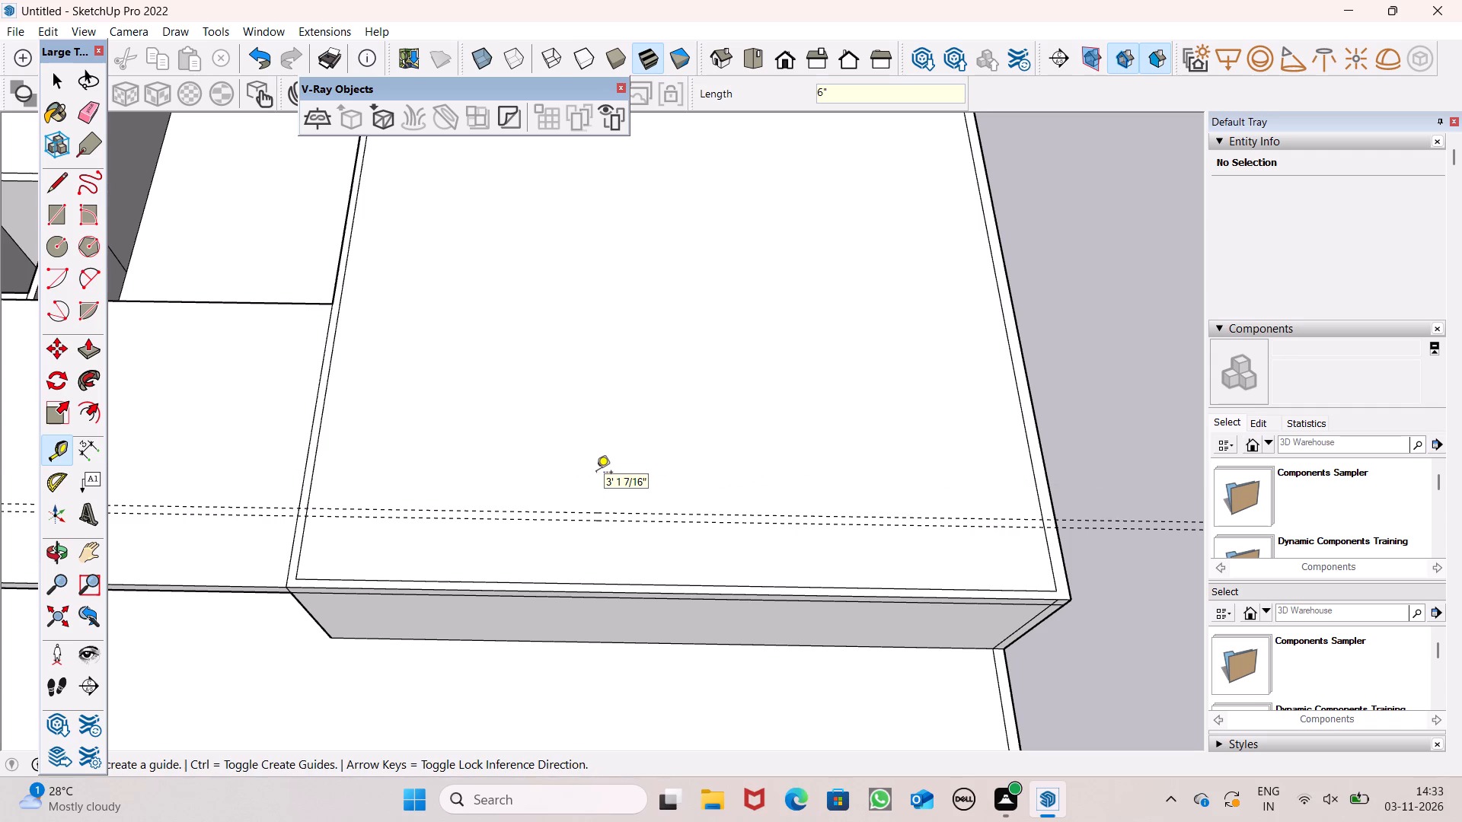
Draw a 6" by about 44' 5" rectangle between the two guides, spanning the roof between the inner side border lines.
{"action": "left_click", "coordinate": [64, 211]}
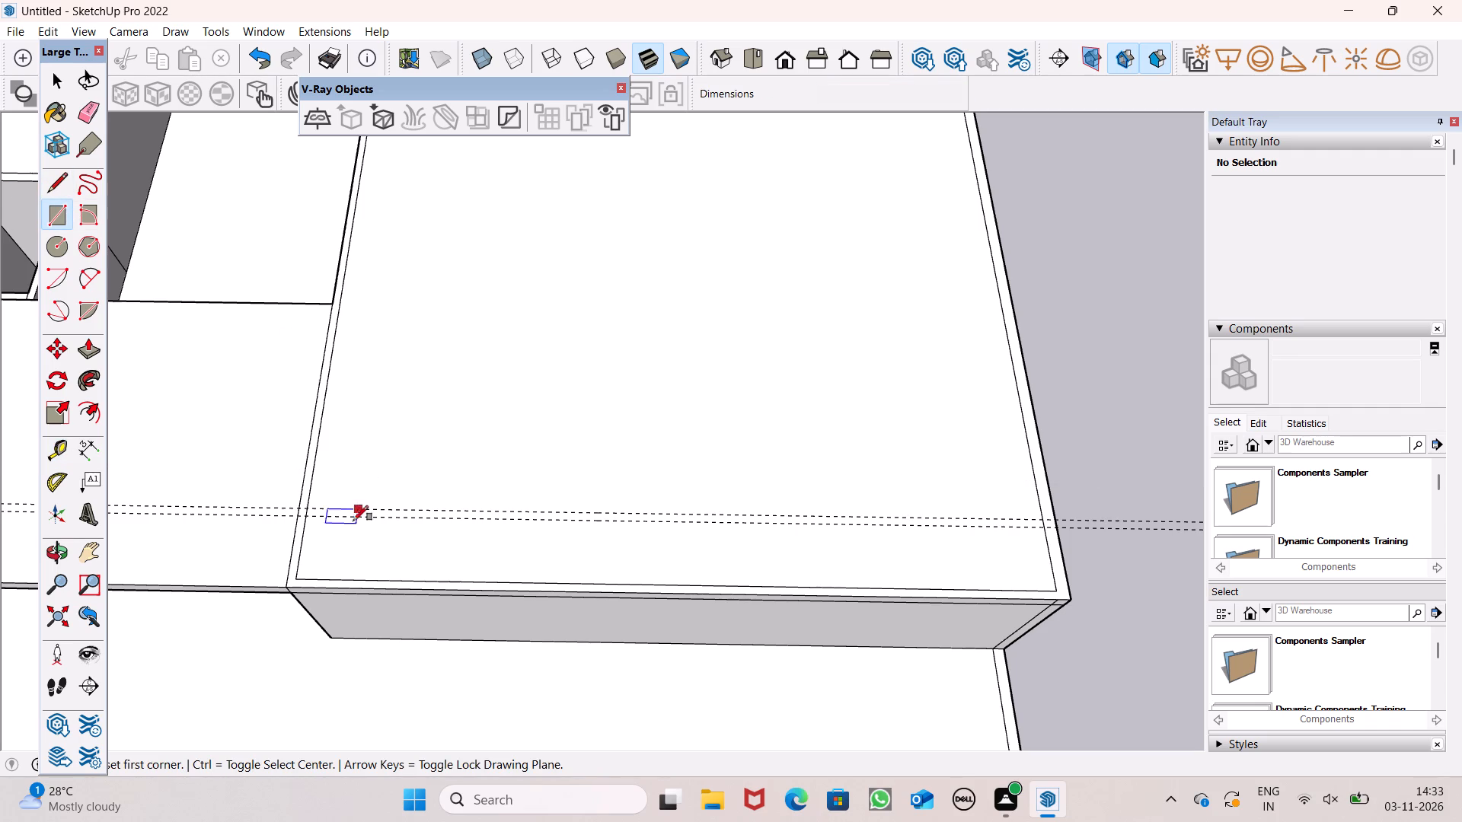
{"action": "left_click", "coordinate": [311, 509]}
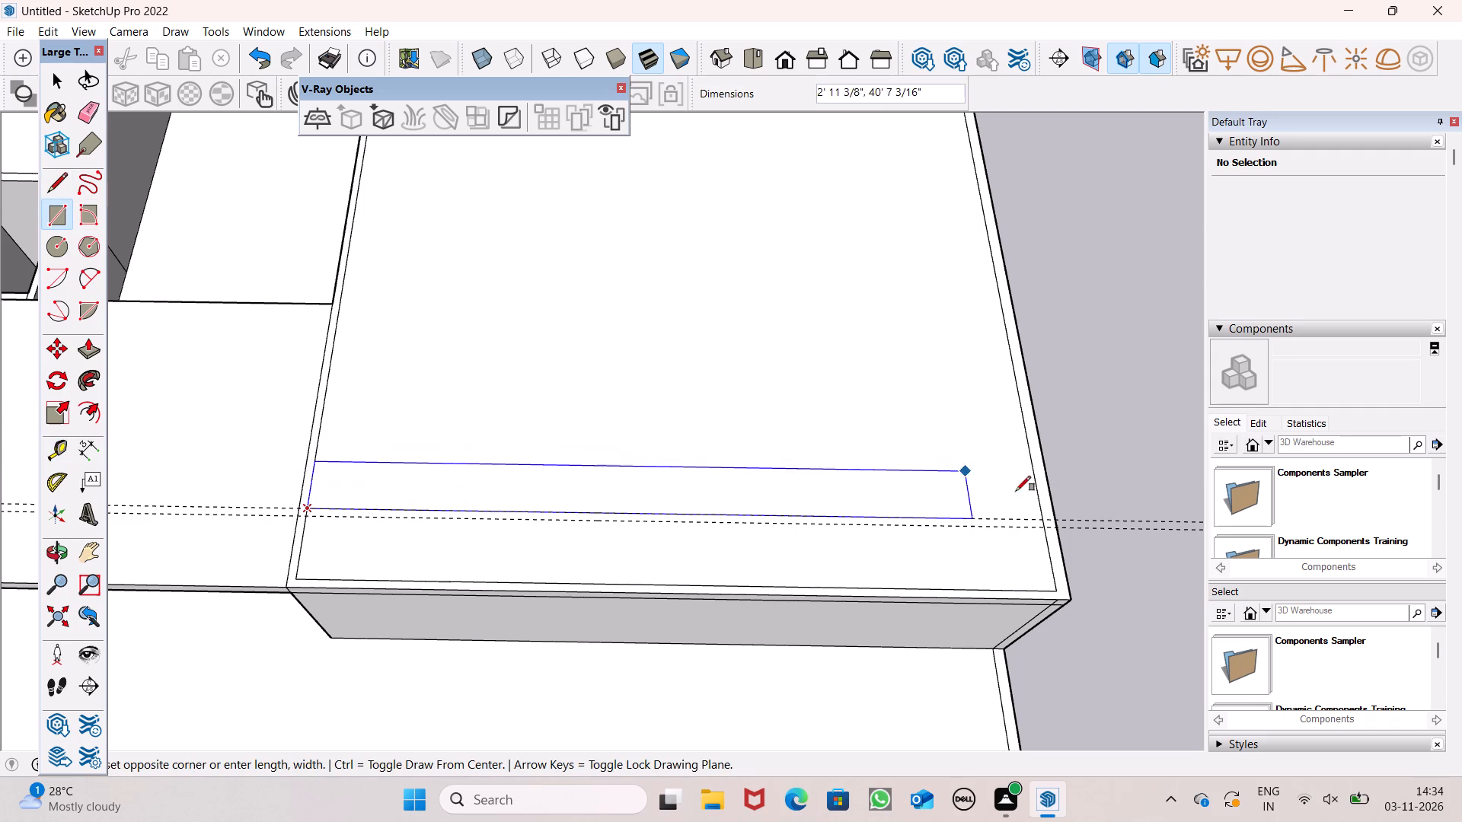
{"action": "left_click", "coordinate": [1044, 526]}
{"action": "key", "text": "space"}
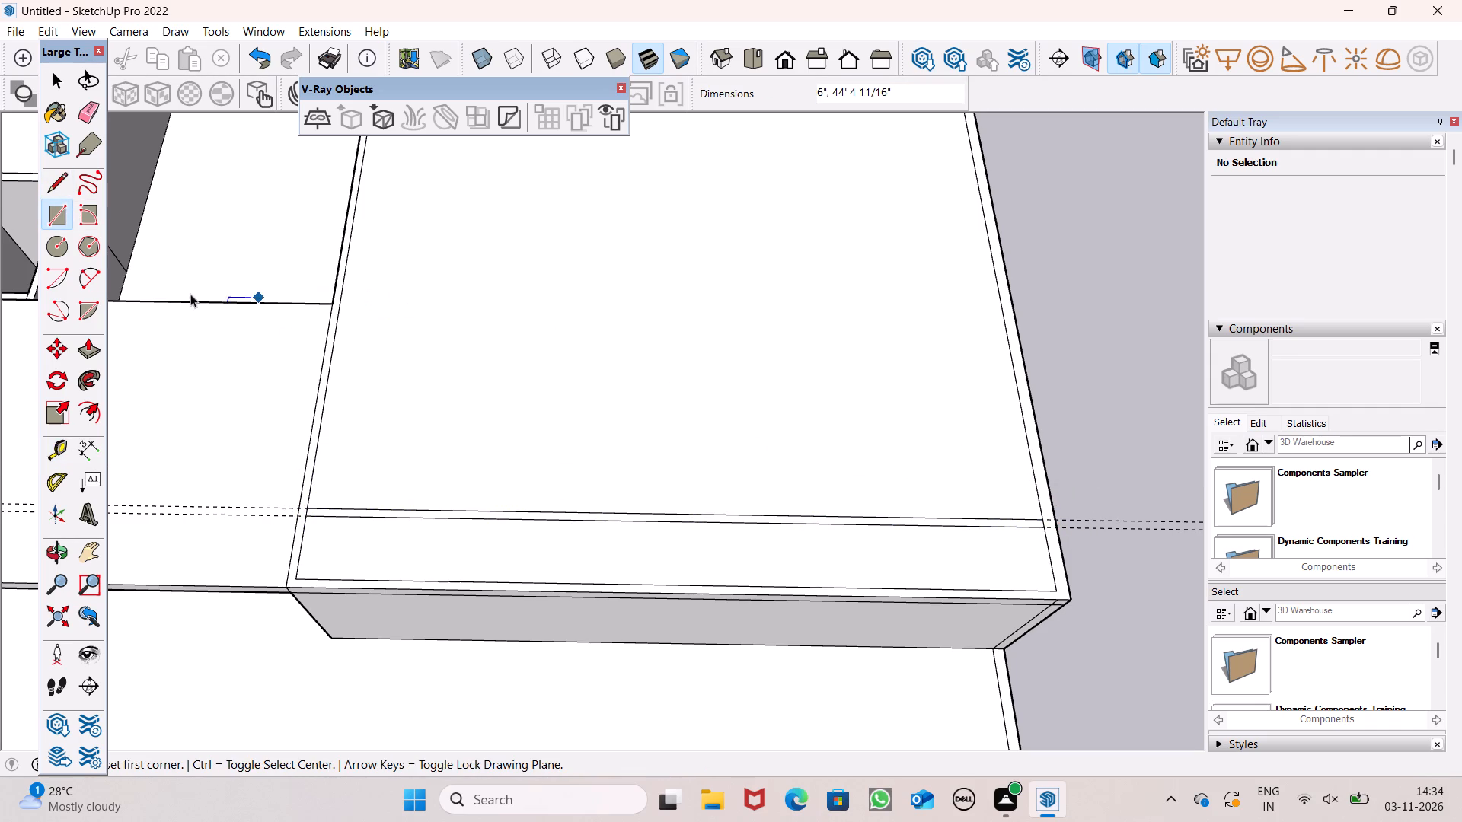
Draw a 6" line from the roof border's inner front corner to the outer side edge beside the adjoining canopy.
{"action": "left_click", "coordinate": [56, 178]}
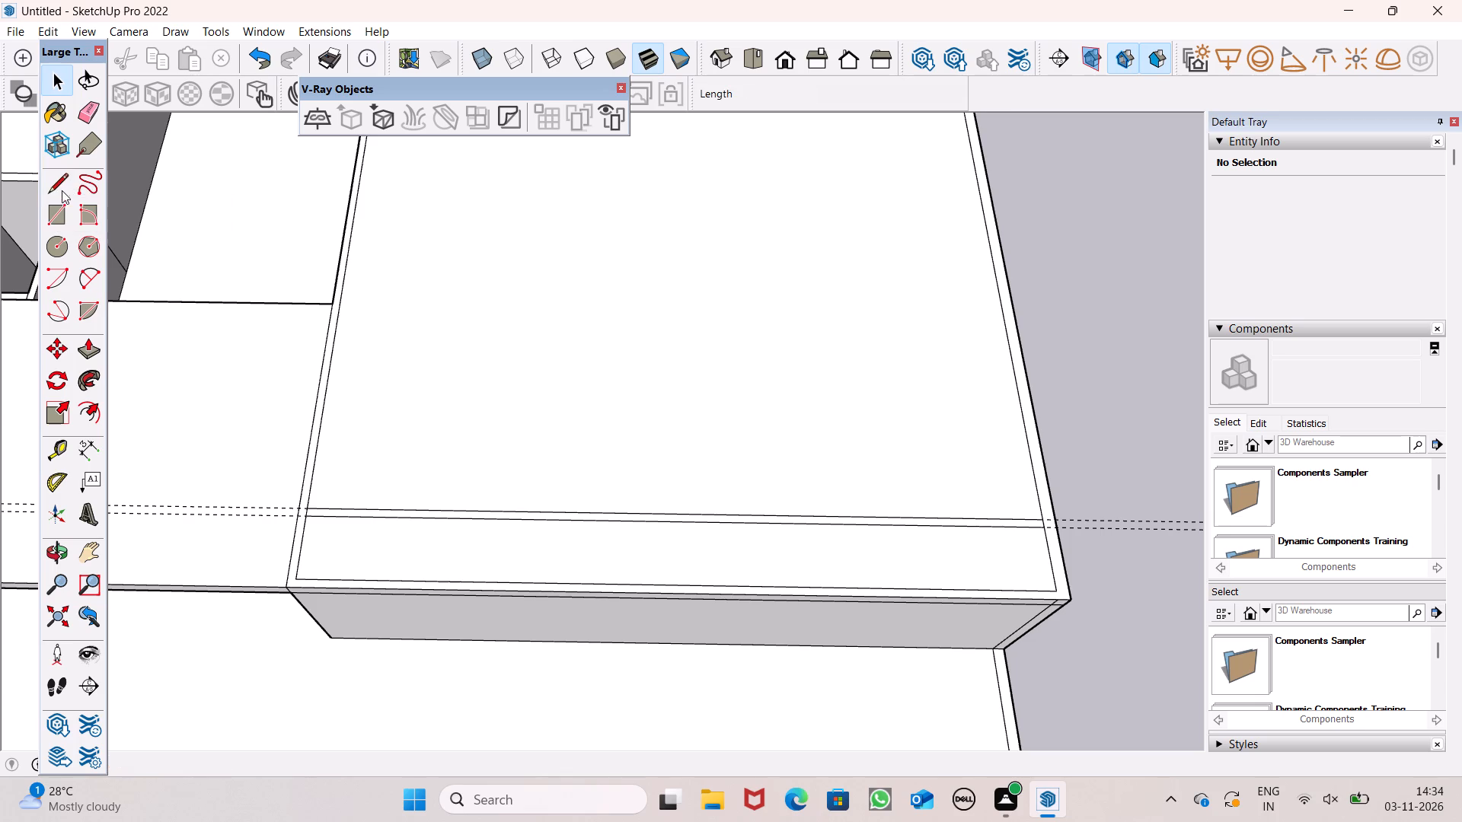
{"action": "scroll", "coordinate": [315, 635], "scroll_direction": "up", "scroll_amount": 5}
{"action": "scroll", "coordinate": [252, 508], "scroll_direction": "up", "scroll_amount": 1}
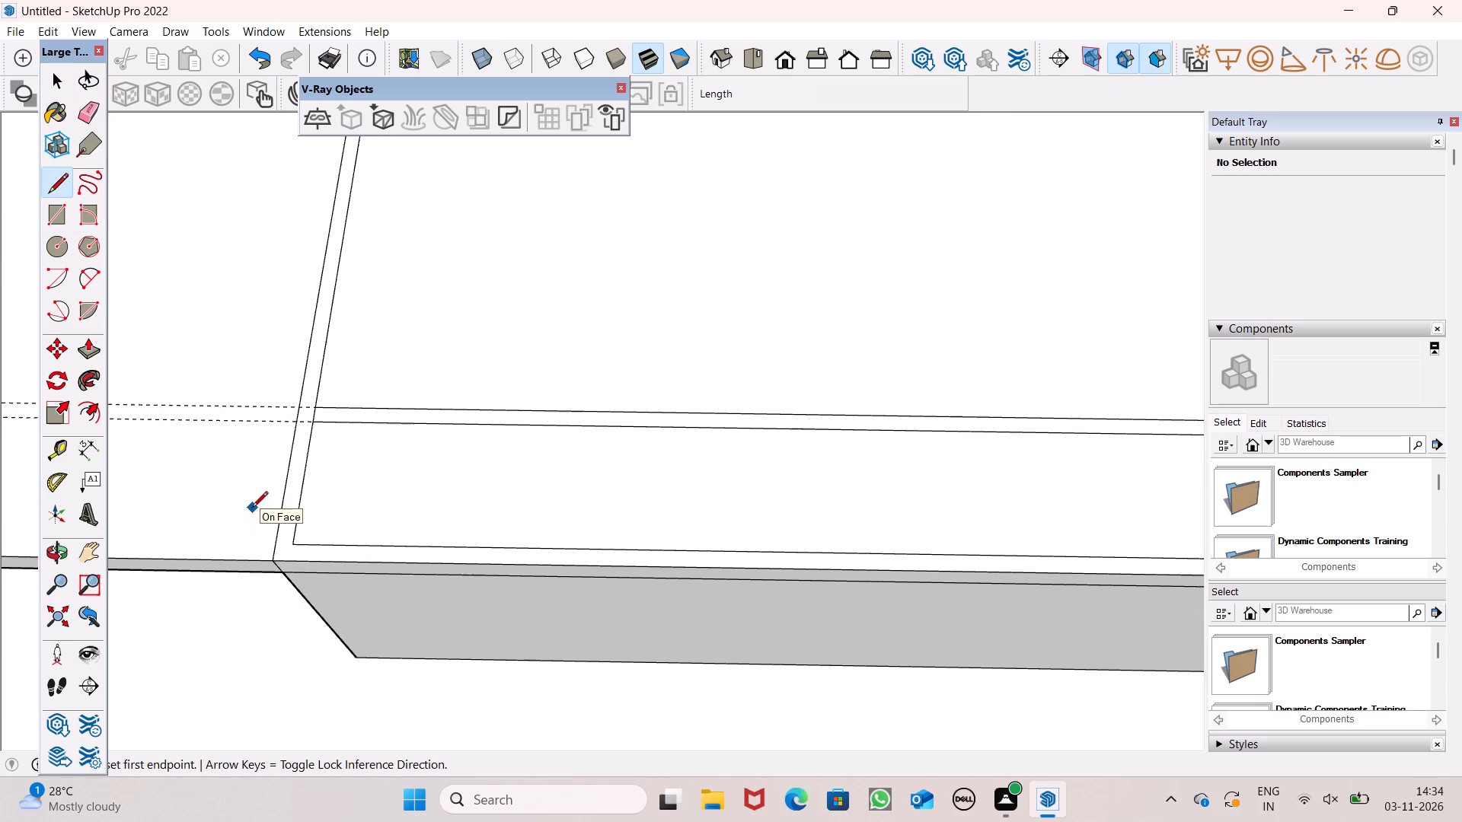
{"action": "scroll", "coordinate": [252, 508], "scroll_direction": "up", "scroll_amount": 5}
{"action": "scroll", "coordinate": [329, 562], "scroll_direction": "up", "scroll_amount": 2}
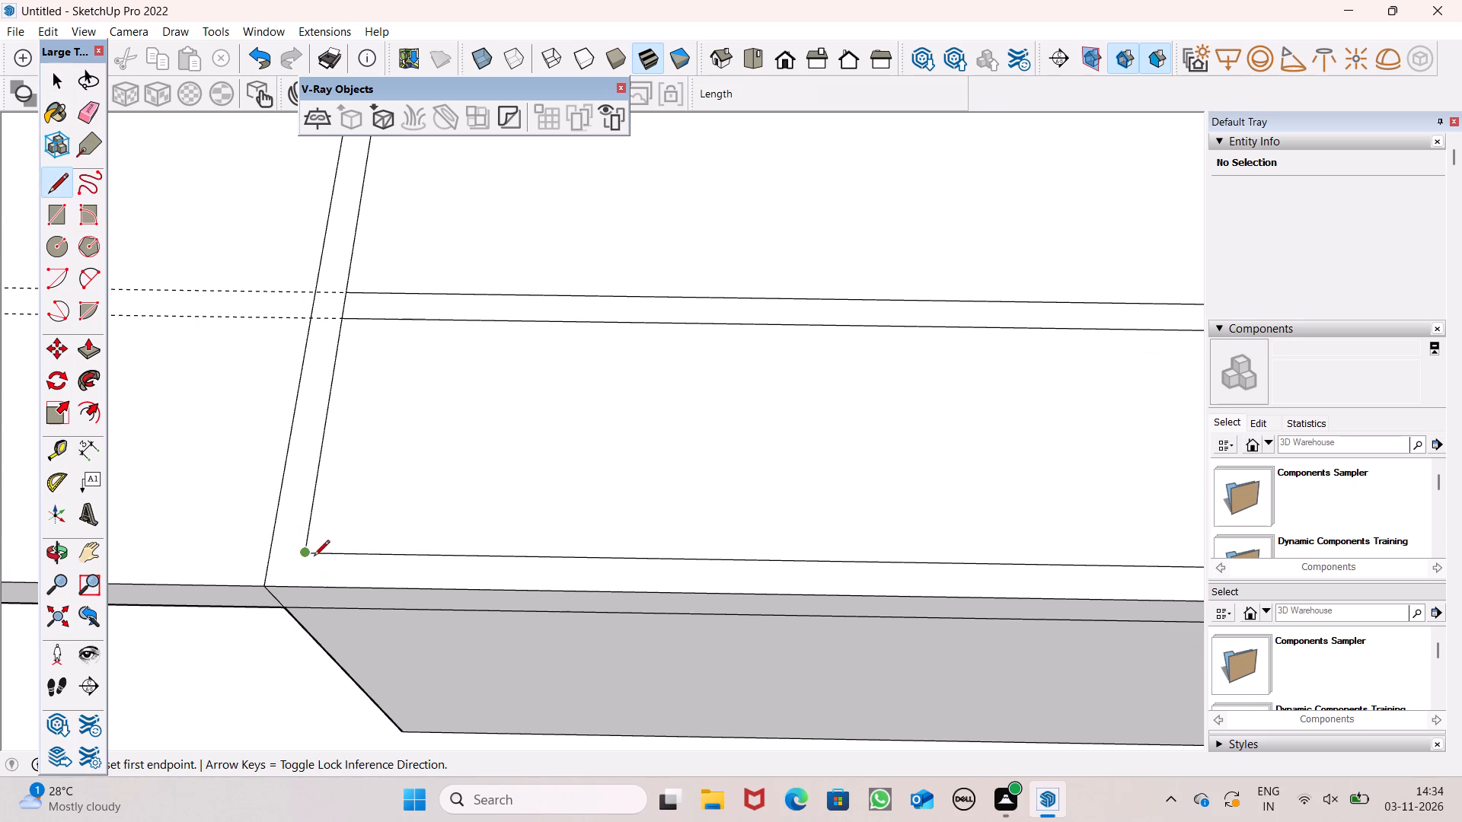
{"action": "left_click", "coordinate": [314, 557]}
{"action": "left_click", "coordinate": [266, 559]}
Draw a matching line from the border's opposite inner front corner to the roof's outer side edge, away from the canopy.
{"action": "scroll", "coordinate": [251, 463], "scroll_direction": "down", "scroll_amount": 13}
{"action": "scroll", "coordinate": [282, 520], "scroll_direction": "down", "scroll_amount": 3}
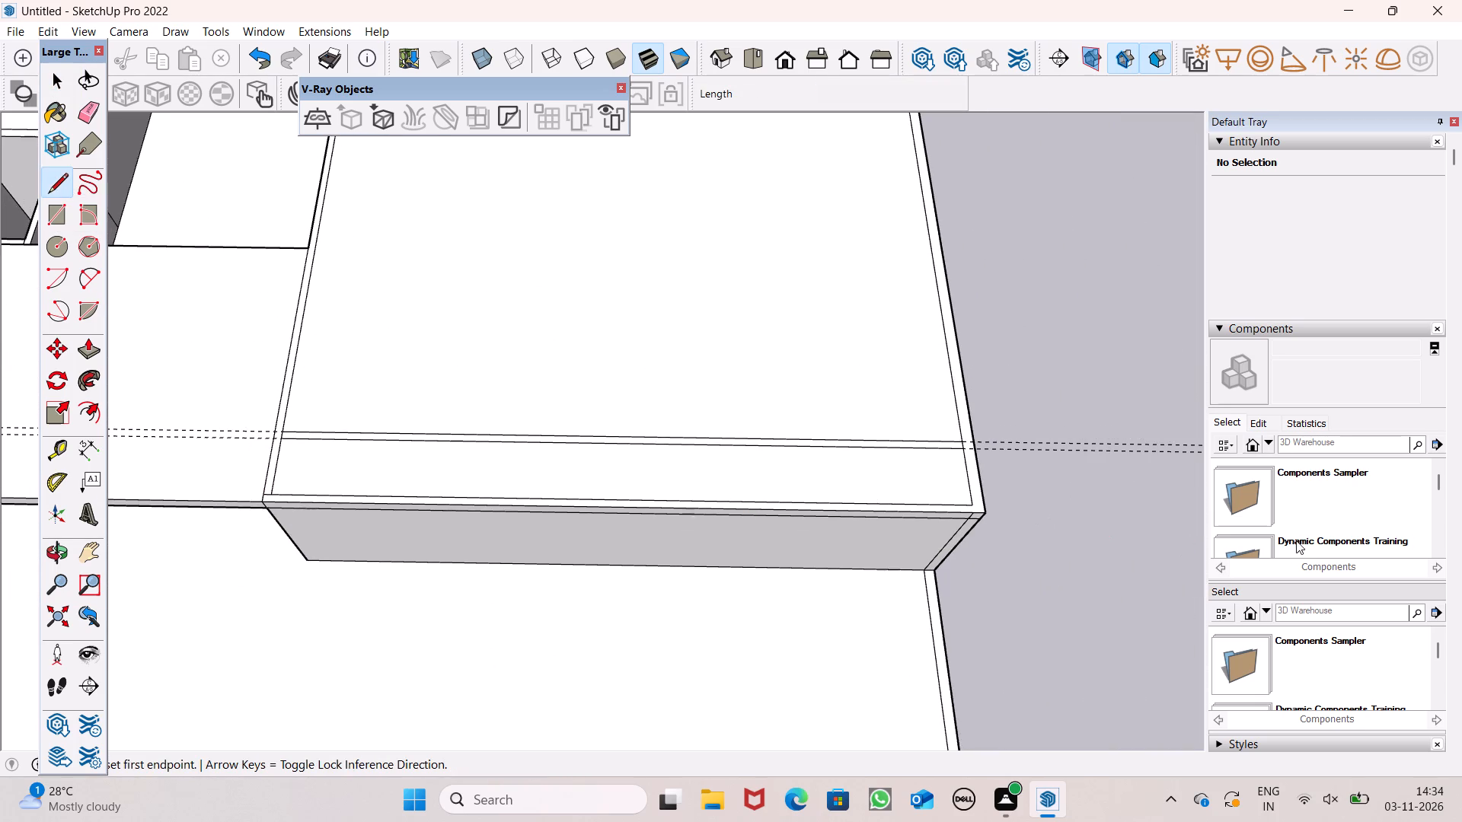
{"action": "scroll", "coordinate": [1281, 516], "scroll_direction": "up", "scroll_amount": 6}
{"action": "scroll", "coordinate": [831, 549], "scroll_direction": "up", "scroll_amount": 2}
{"action": "scroll", "coordinate": [822, 546], "scroll_direction": "down", "scroll_amount": 1}
{"action": "scroll", "coordinate": [827, 540], "scroll_direction": "up", "scroll_amount": 5}
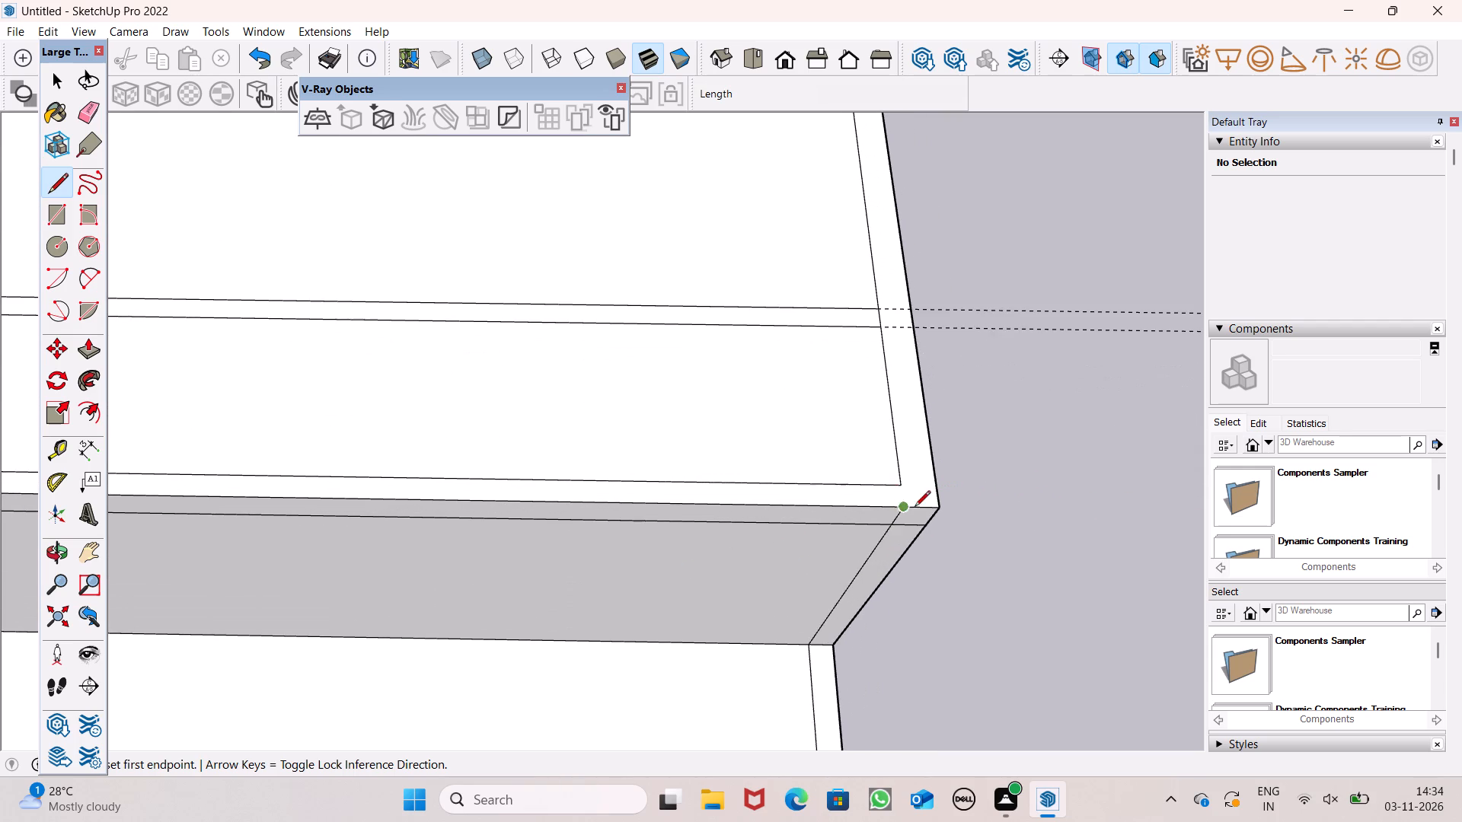
{"action": "scroll", "coordinate": [915, 508], "scroll_direction": "up", "scroll_amount": 3}
{"action": "left_click", "coordinate": [897, 470]}
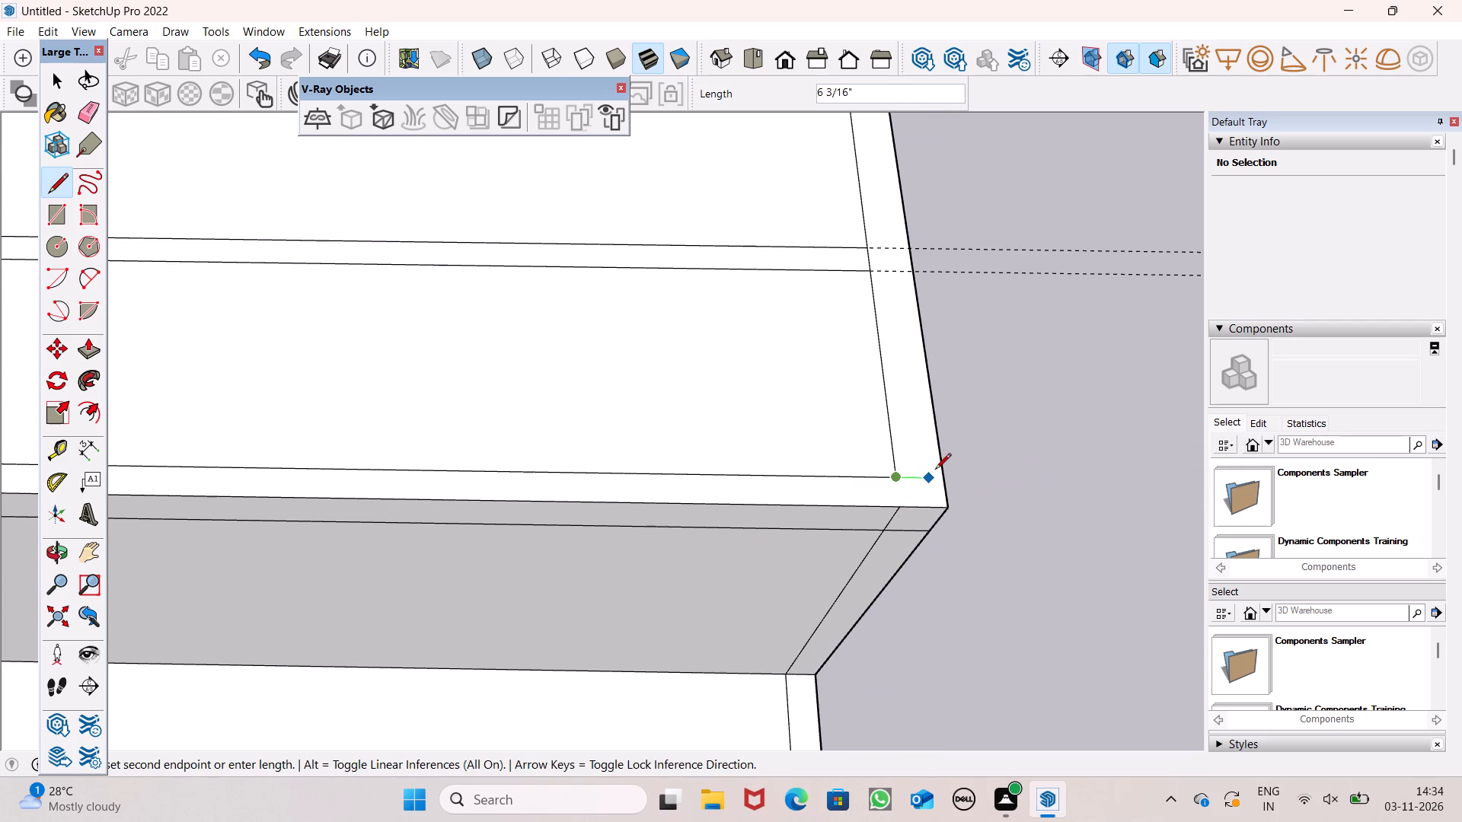
{"action": "left_click", "coordinate": [943, 482]}
Examine the large room's roof, its front strips and the adjoining canopy from lower and higher angles.
{"action": "scroll", "coordinate": [748, 336], "scroll_direction": "down", "scroll_amount": 5}
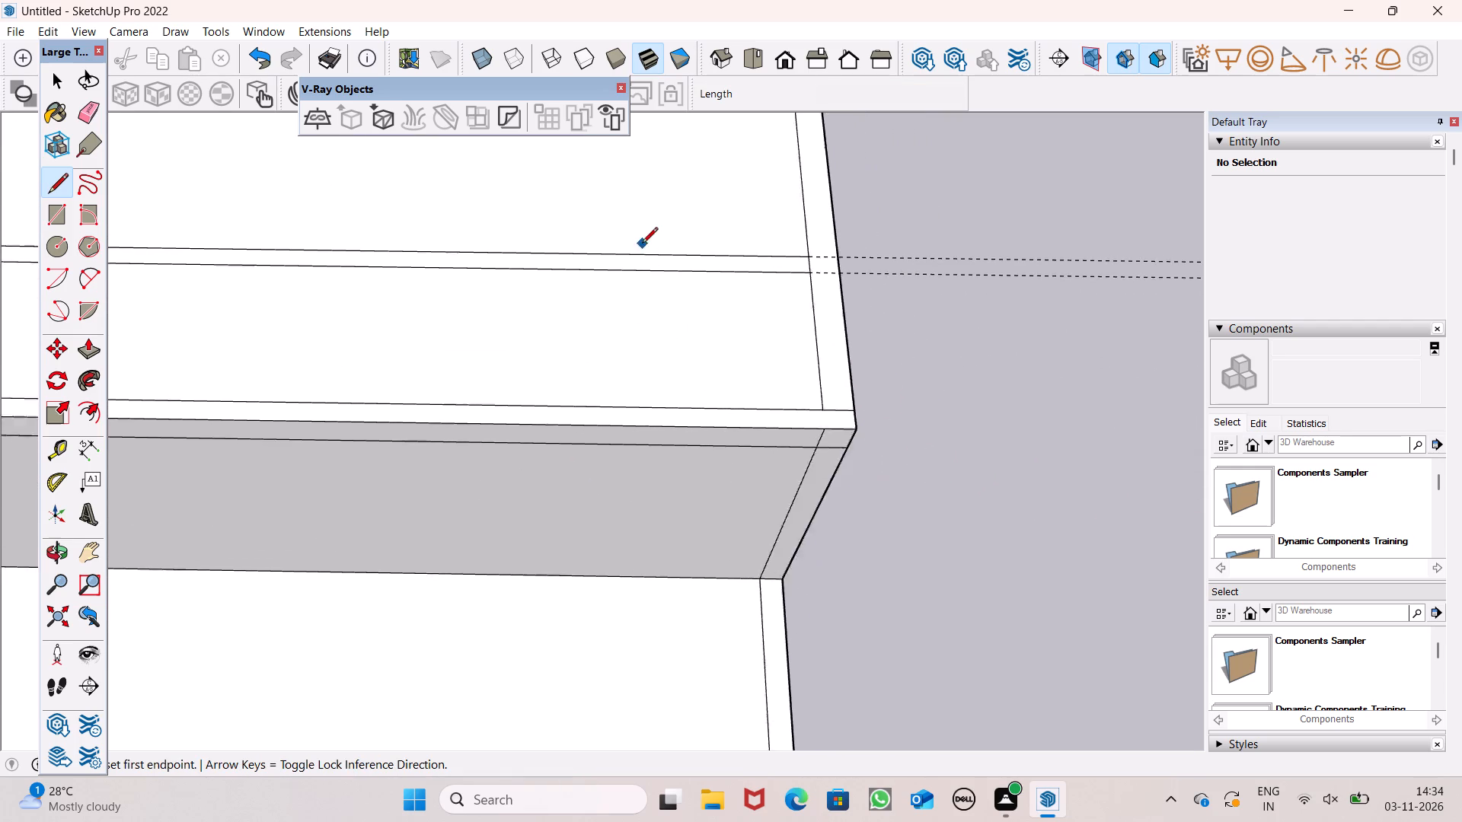
{"action": "scroll", "coordinate": [642, 244], "scroll_direction": "down", "scroll_amount": 2}
{"action": "scroll", "coordinate": [796, 209], "scroll_direction": "down", "scroll_amount": 11}
{"action": "scroll", "coordinate": [847, 269], "scroll_direction": "down", "scroll_amount": 2}
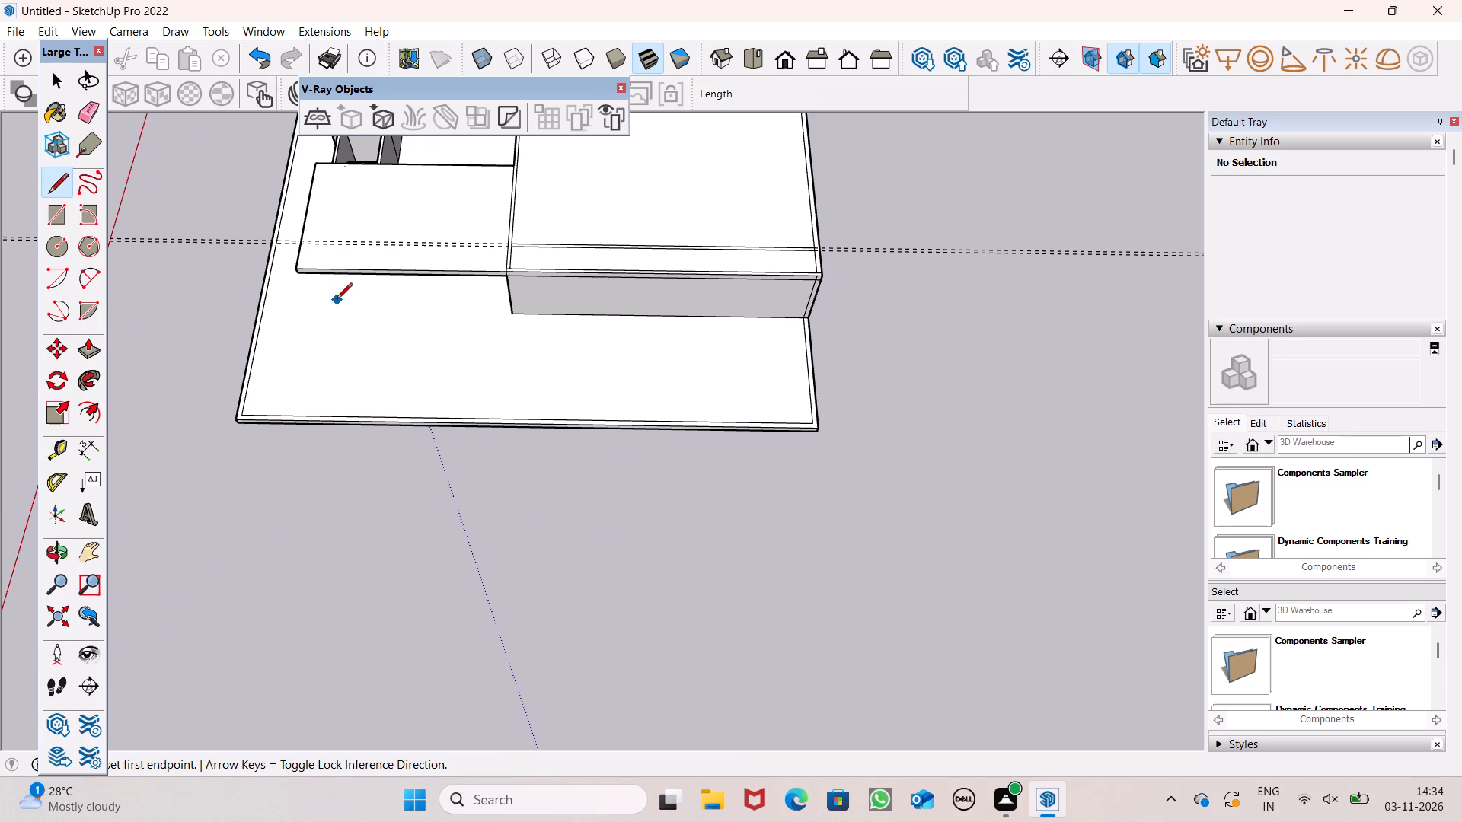
{"action": "scroll", "coordinate": [356, 374], "scroll_direction": "down", "scroll_amount": 1}
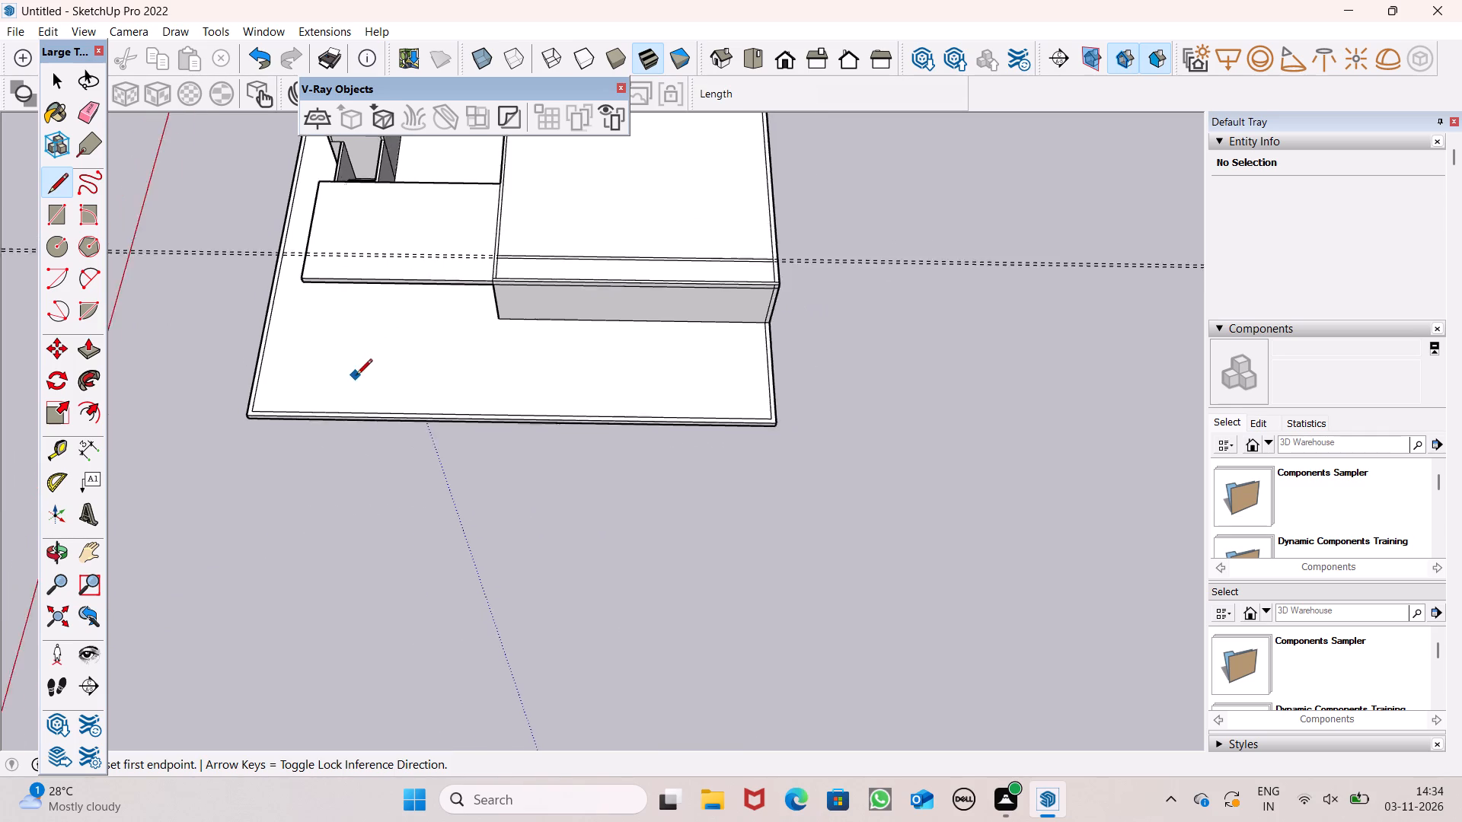
{"action": "scroll", "coordinate": [356, 376], "scroll_direction": "down", "scroll_amount": 2}
{"action": "scroll", "coordinate": [474, 267], "scroll_direction": "up", "scroll_amount": 6}
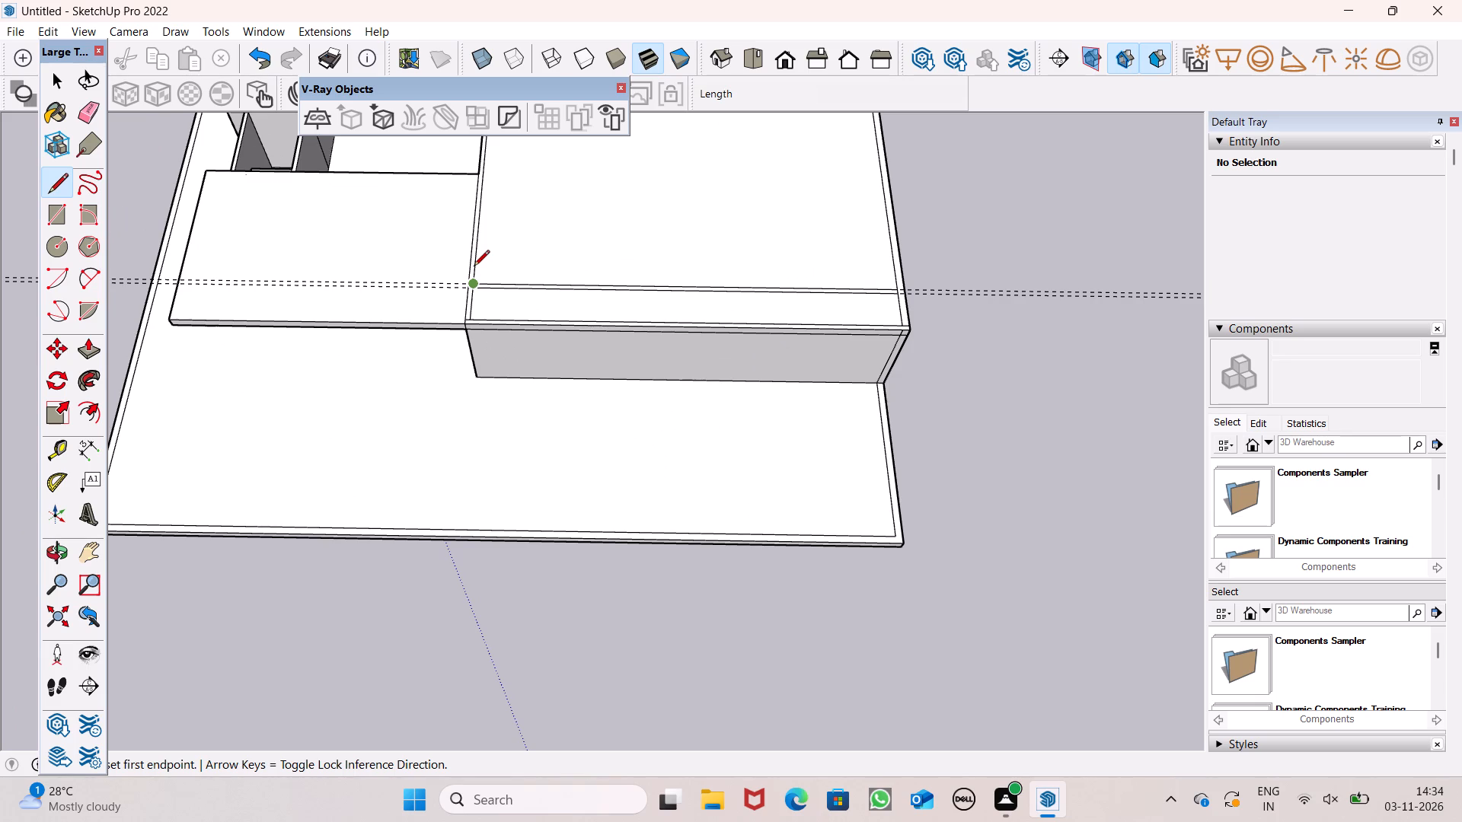
{"action": "scroll", "coordinate": [466, 301], "scroll_direction": "down", "scroll_amount": 2}
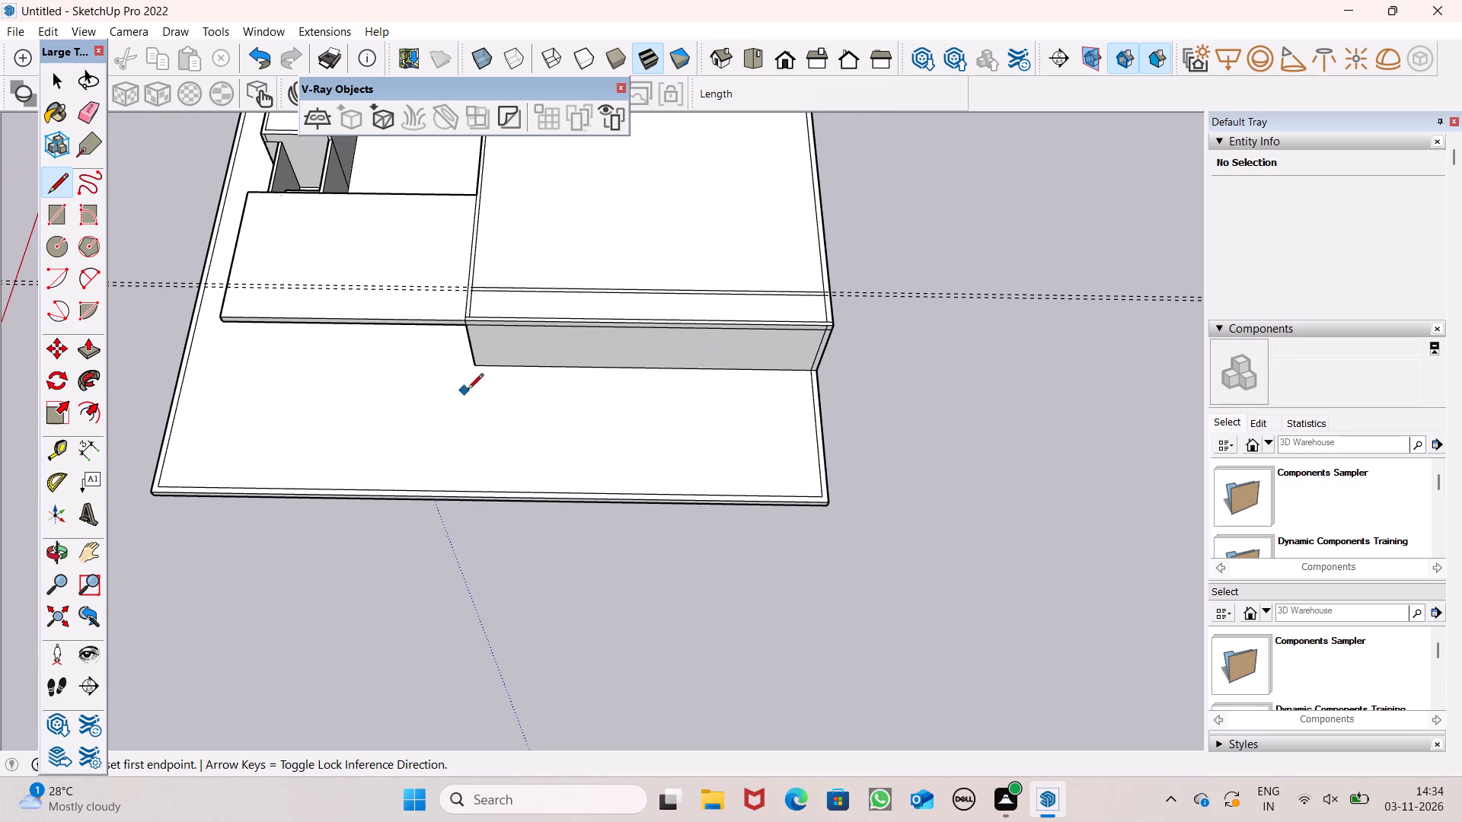
{"action": "middle_click_drag", "start_coordinate": [468, 389], "coordinate": [473, 234]}
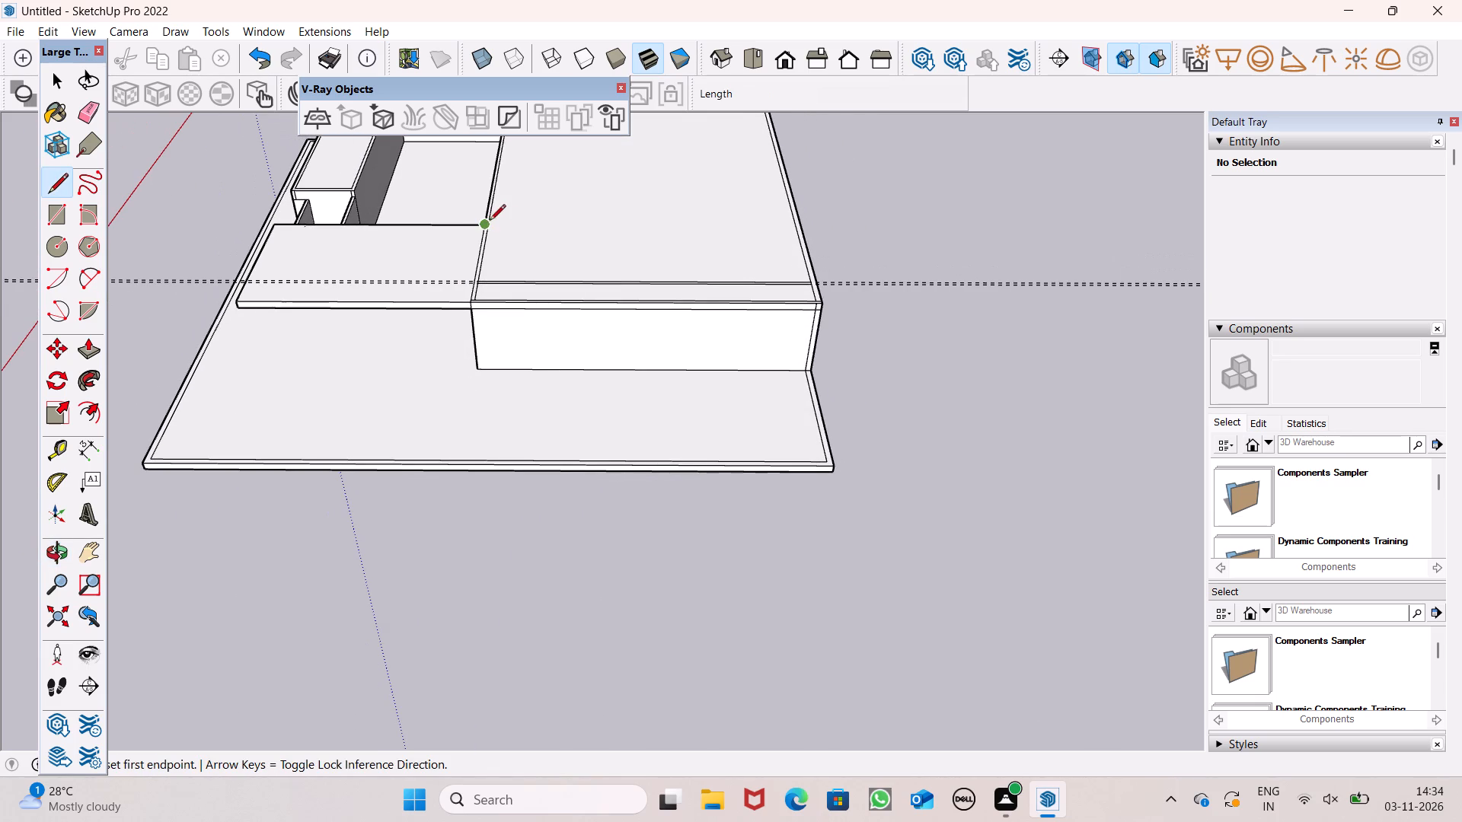
{"action": "scroll", "coordinate": [493, 282], "scroll_direction": "up", "scroll_amount": 2}
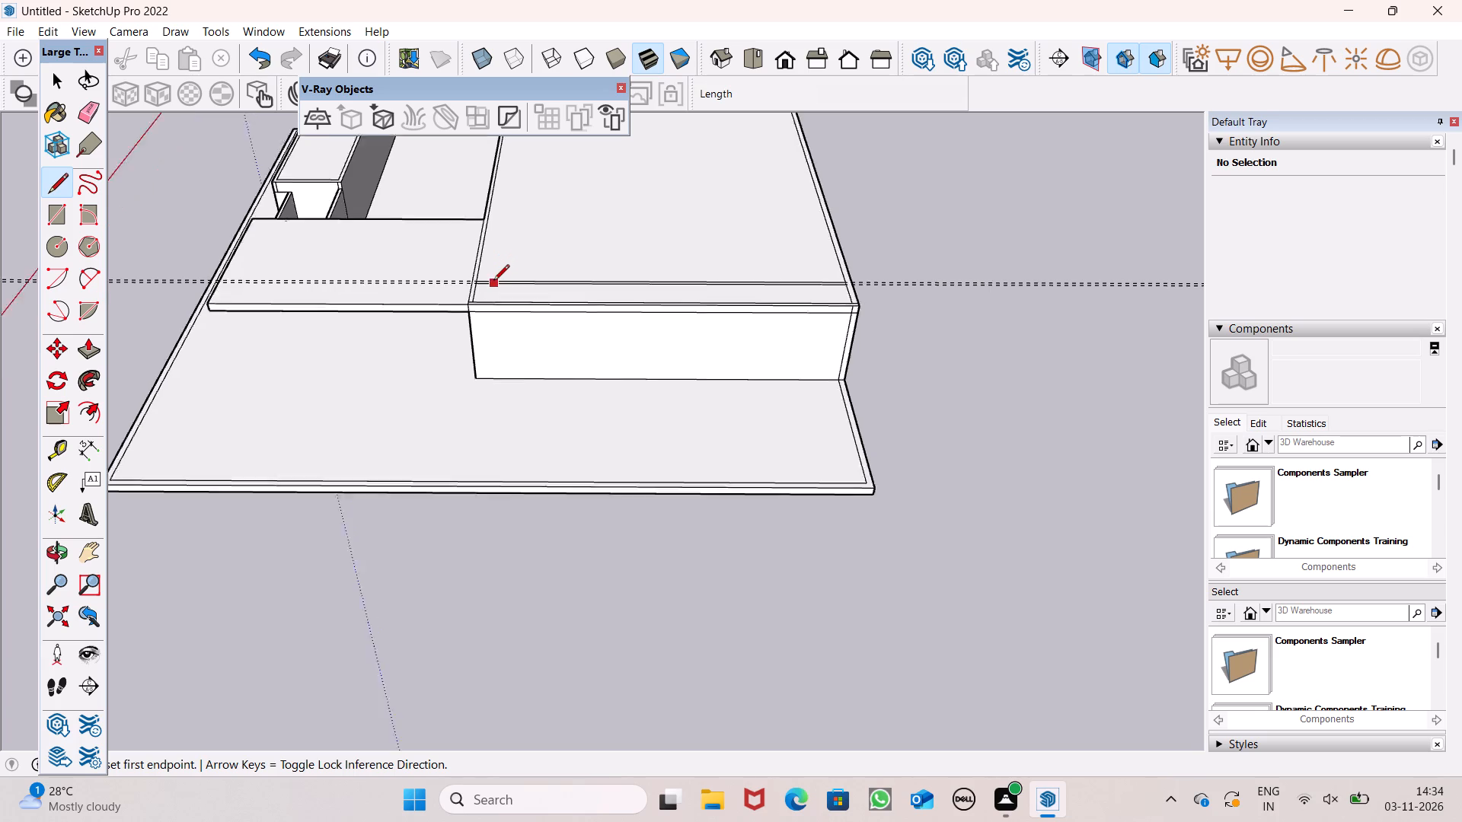
{"action": "scroll", "coordinate": [493, 282], "scroll_direction": "up", "scroll_amount": 6}
{"action": "scroll", "coordinate": [493, 282], "scroll_direction": "down", "scroll_amount": 7}
{"action": "scroll", "coordinate": [491, 378], "scroll_direction": "down", "scroll_amount": 3}
{"action": "middle_click_drag", "start_coordinate": [490, 374], "coordinate": [480, 458]}
{"action": "scroll", "coordinate": [472, 452], "scroll_direction": "up", "scroll_amount": 1}
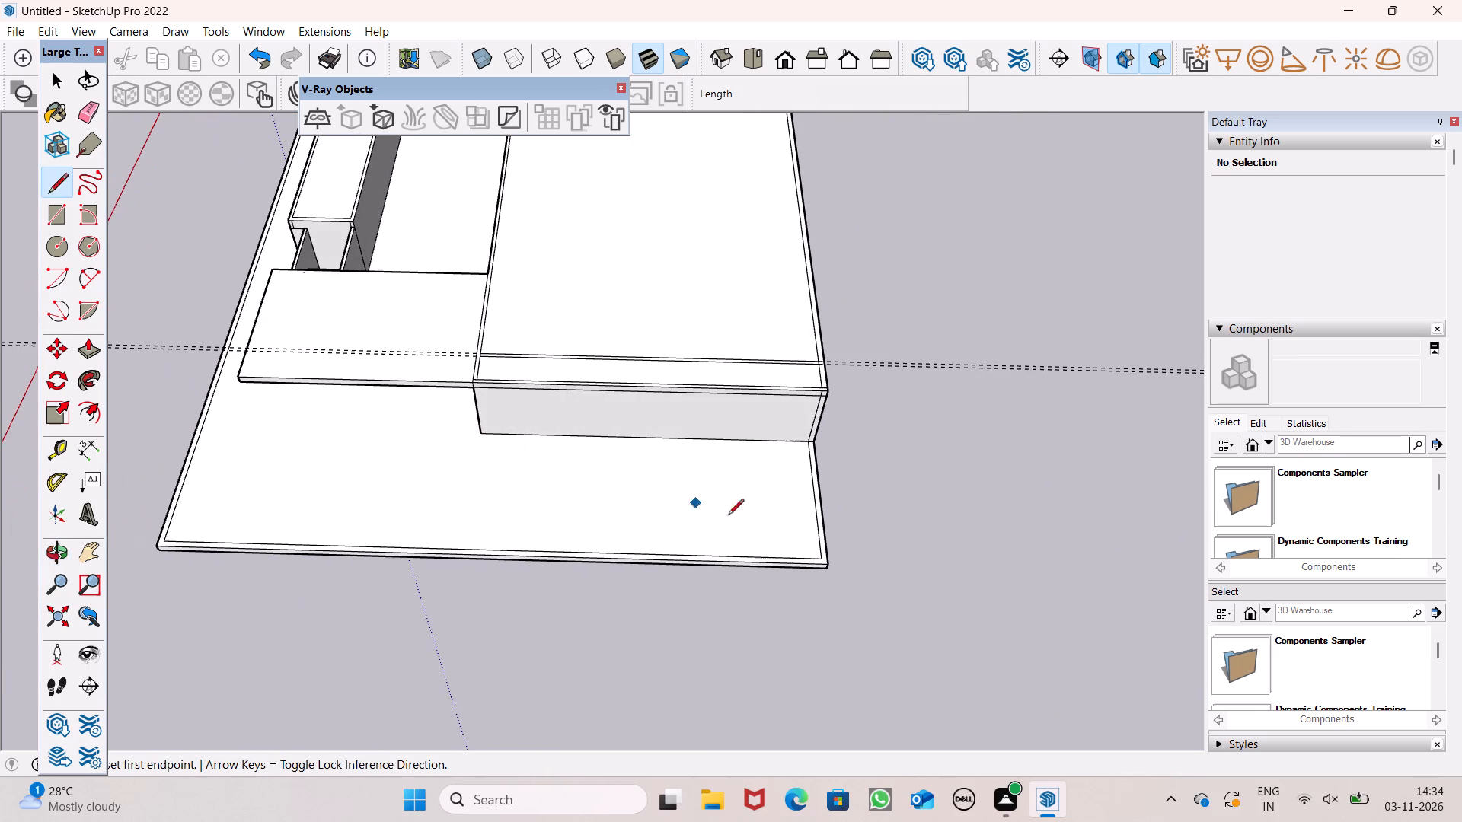
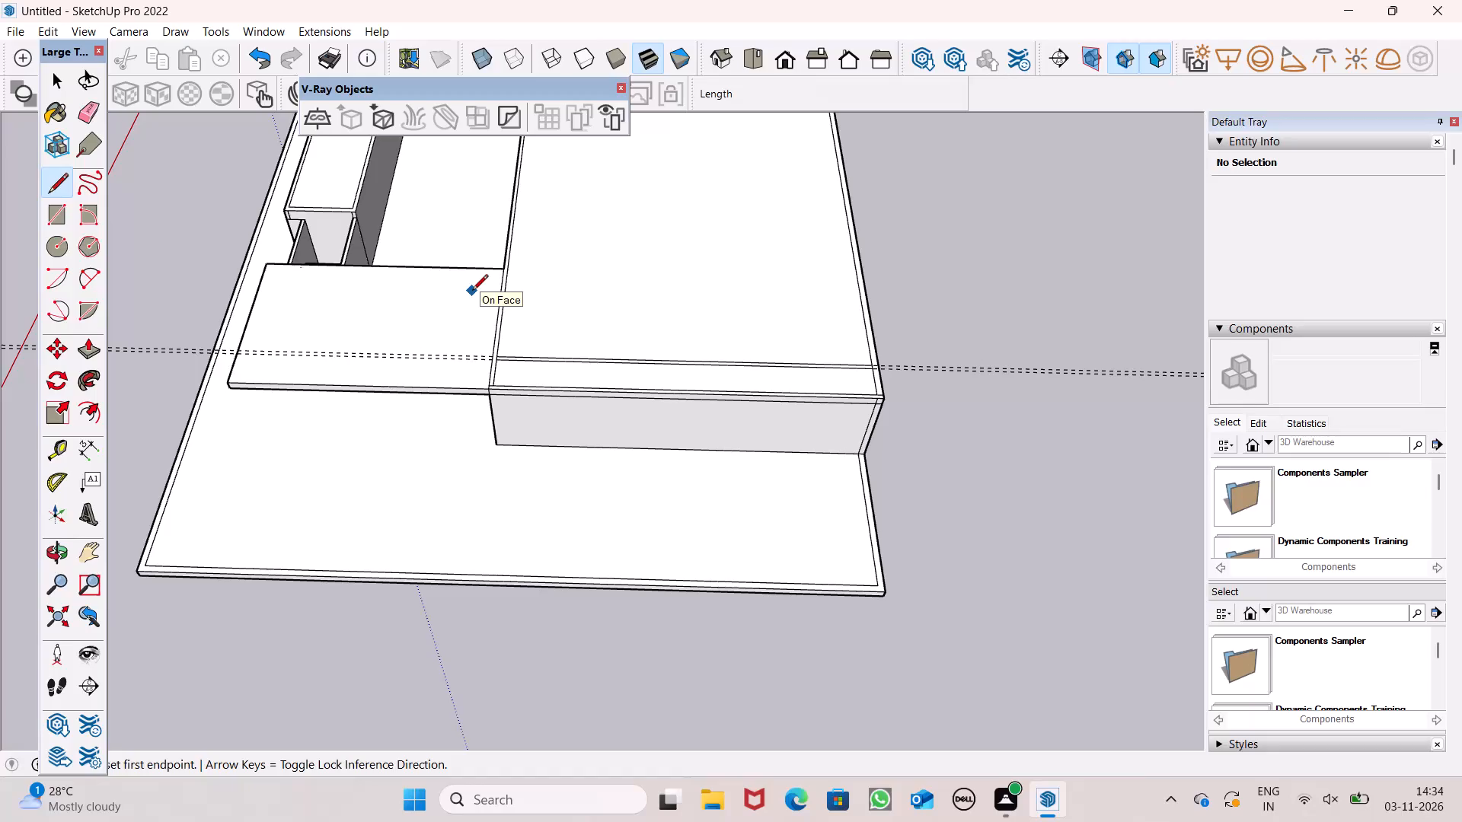
Examine the large room's roof, its front strips and the adjoining canopy from several angles.
{"action": "scroll", "coordinate": [535, 380], "scroll_direction": "down", "scroll_amount": 2}
{"action": "middle_click_drag", "start_coordinate": [744, 465], "coordinate": [999, 428]}
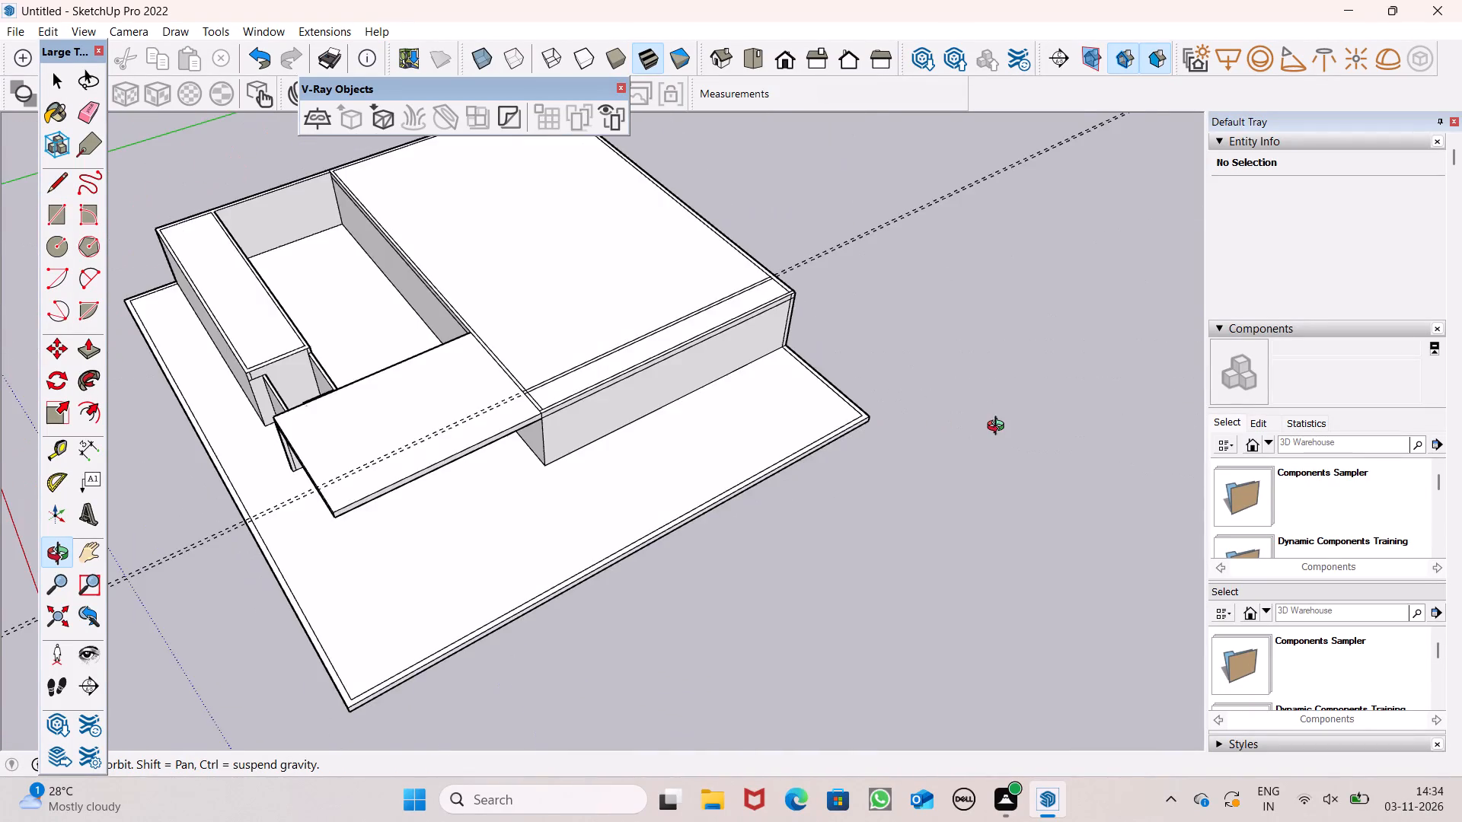
{"action": "middle_click_drag", "start_coordinate": [999, 428], "coordinate": [717, 400]}
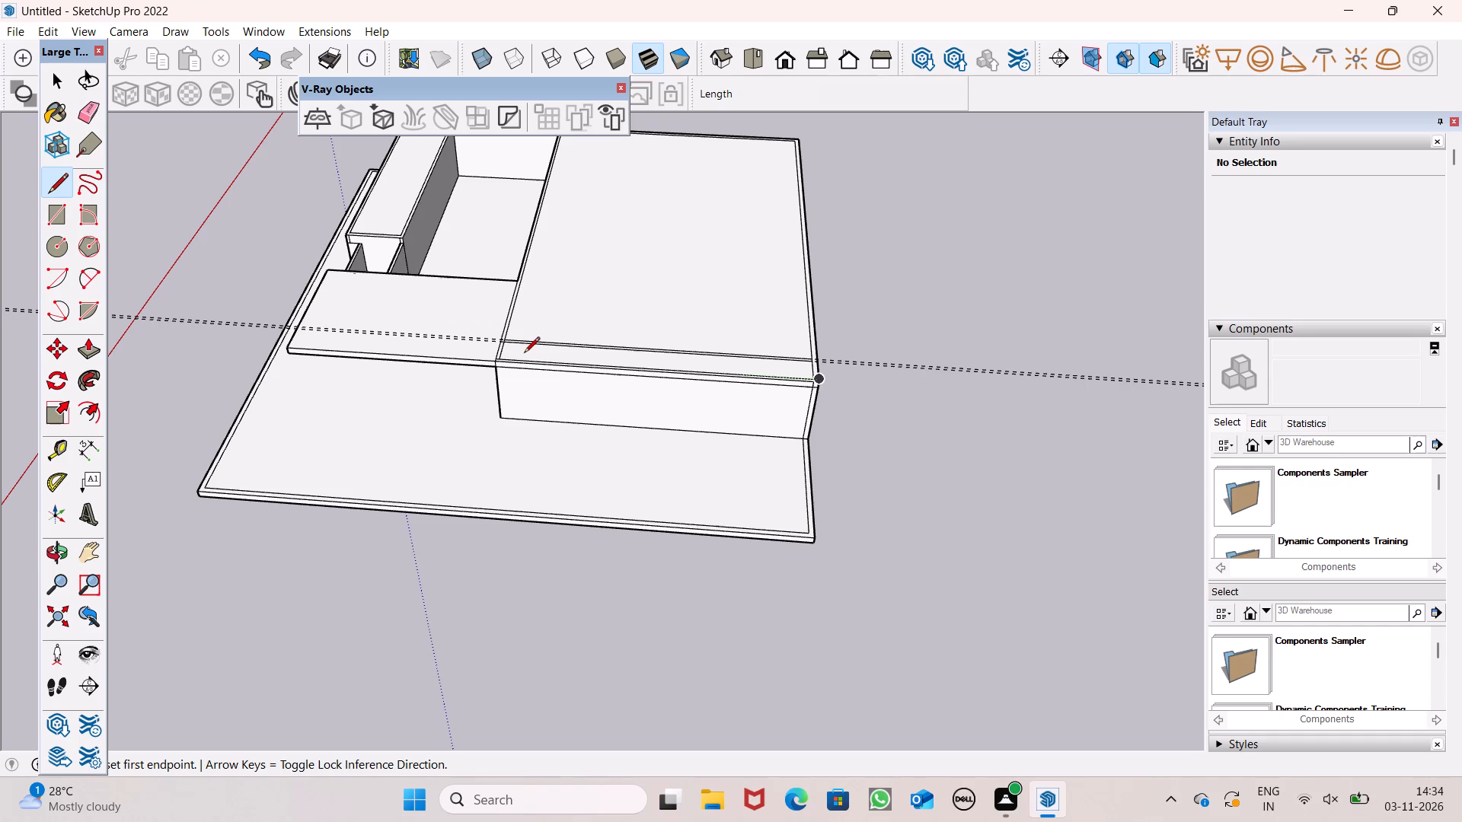
{"action": "scroll", "coordinate": [524, 354], "scroll_direction": "up", "scroll_amount": 7}
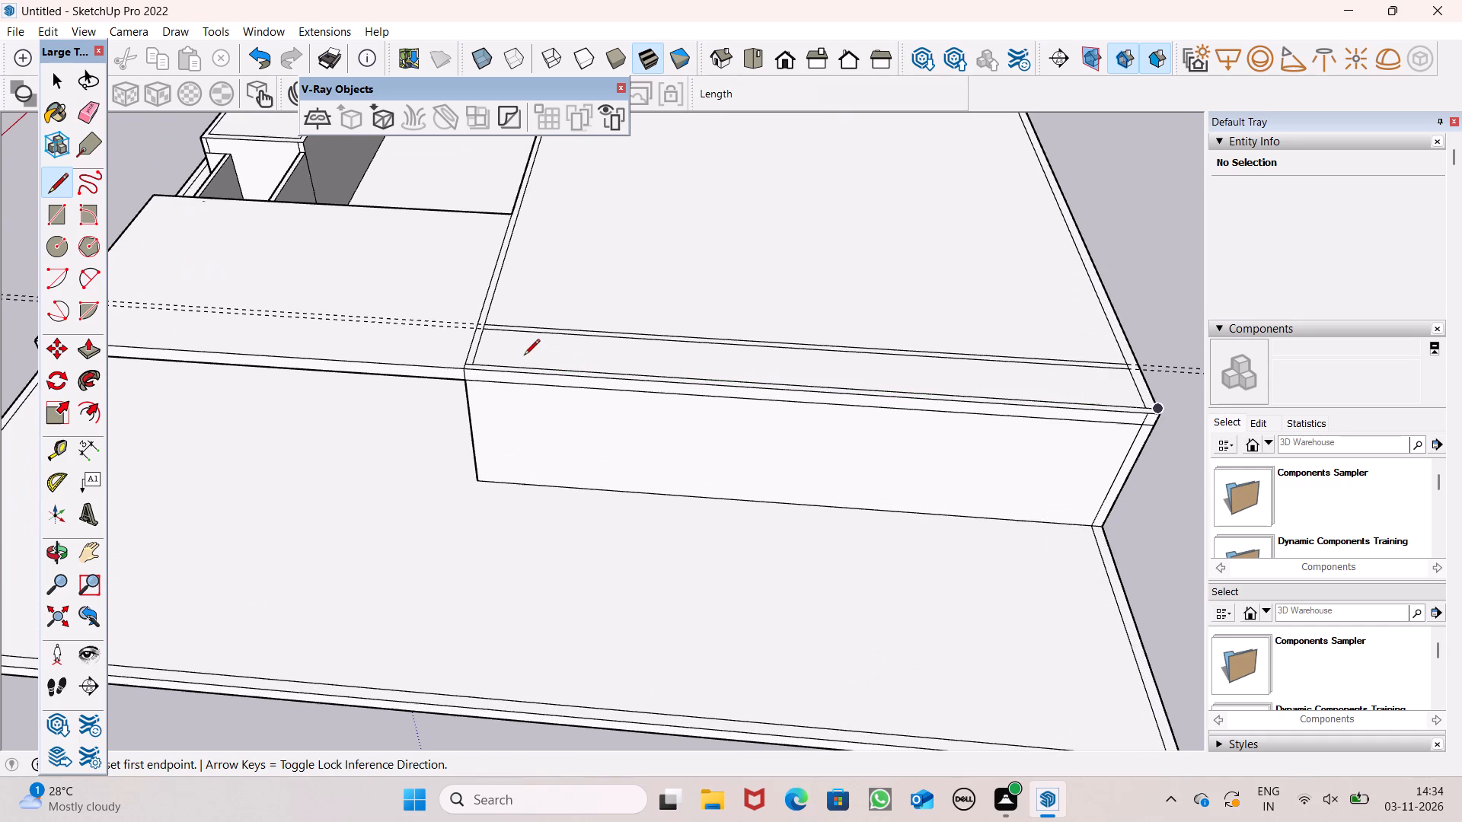
{"action": "scroll", "coordinate": [516, 412], "scroll_direction": "up", "scroll_amount": 1}
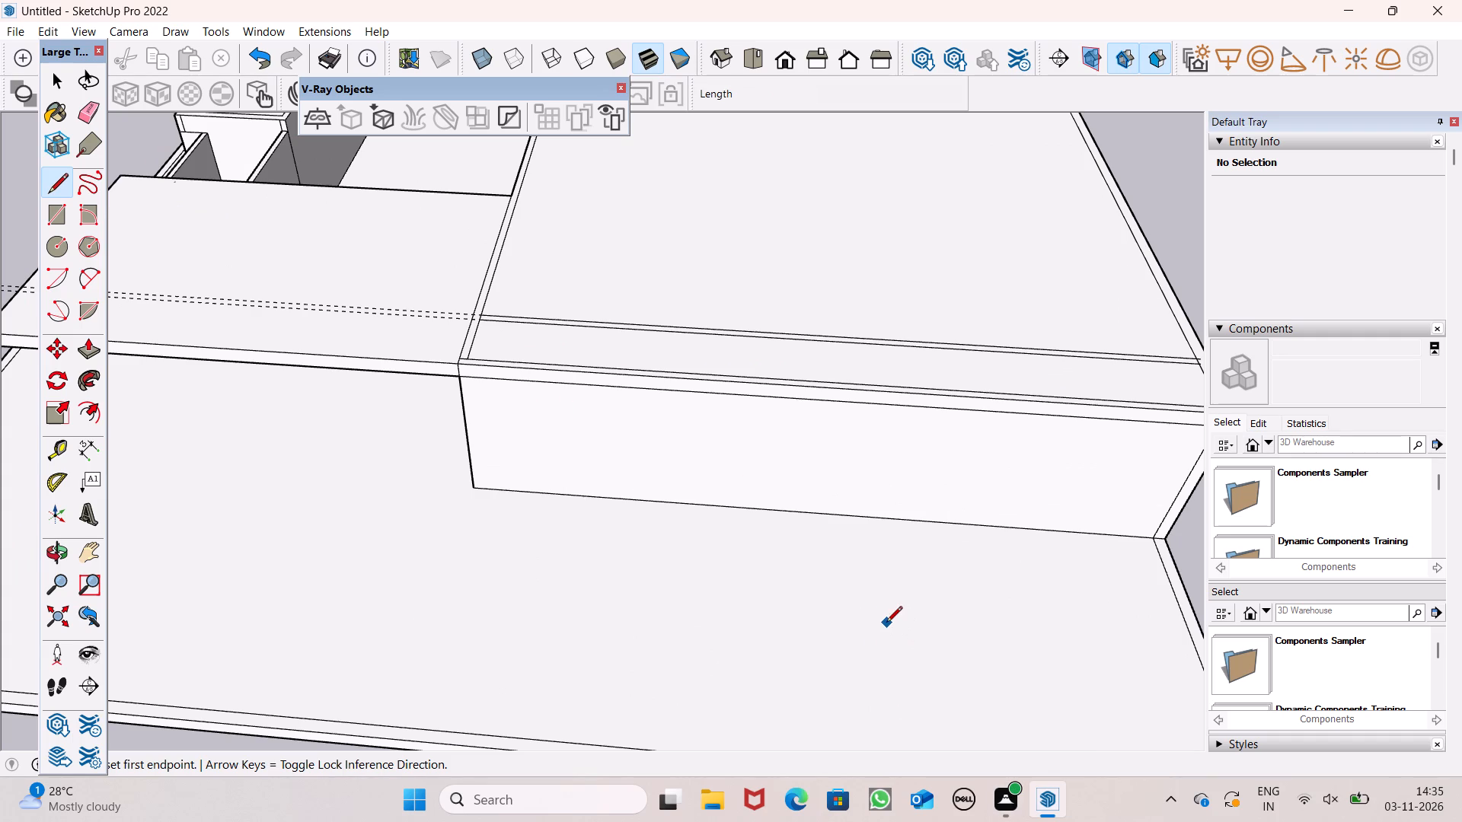
{"action": "scroll", "coordinate": [570, 342], "scroll_direction": "down", "scroll_amount": 5}
{"action": "middle_click_drag", "start_coordinate": [646, 334], "coordinate": [745, 443]}
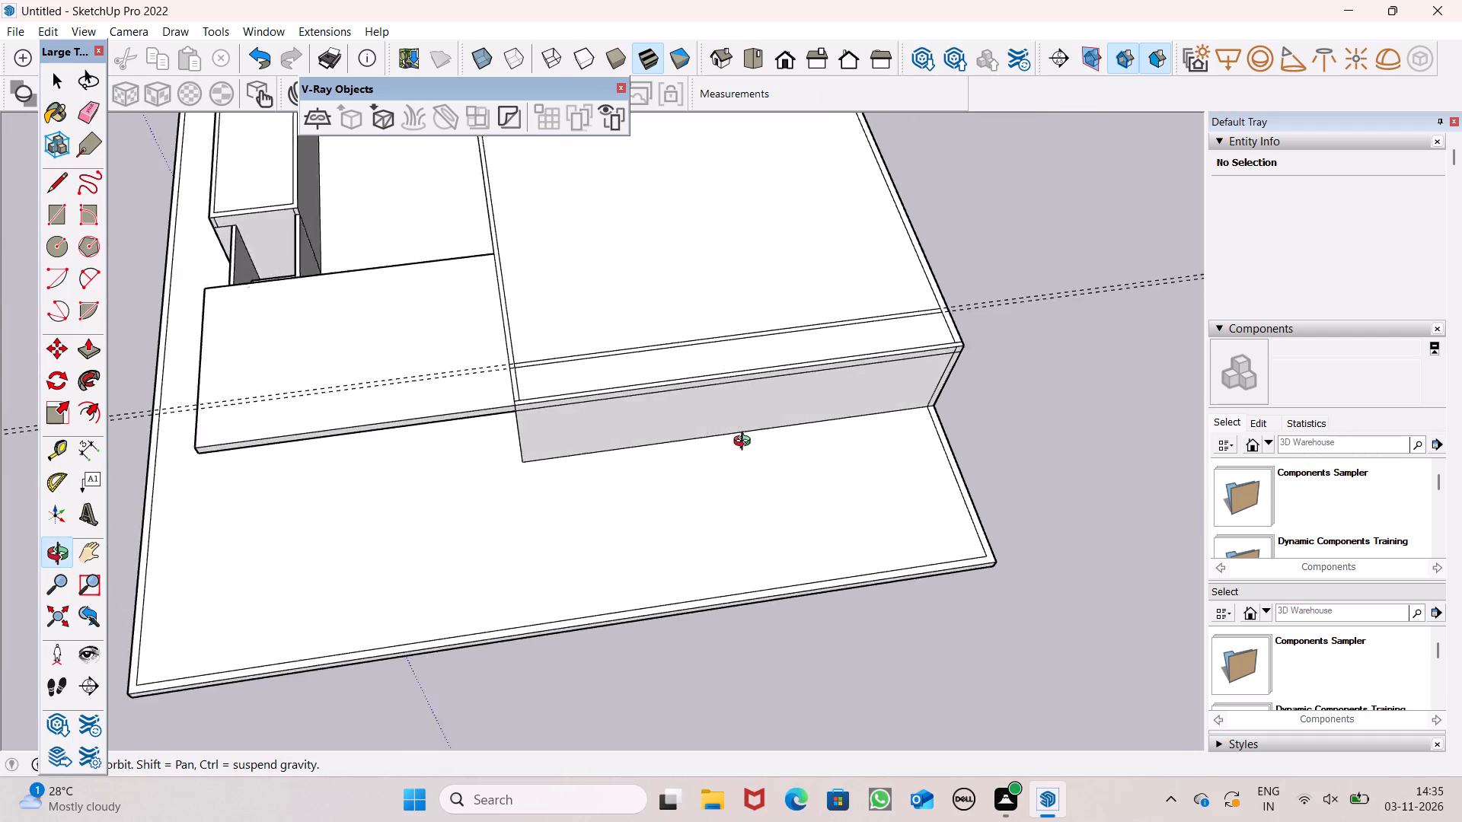
{"action": "middle_click_drag", "start_coordinate": [745, 443], "coordinate": [670, 561]}
{"action": "scroll", "coordinate": [632, 506], "scroll_direction": "down", "scroll_amount": 2}
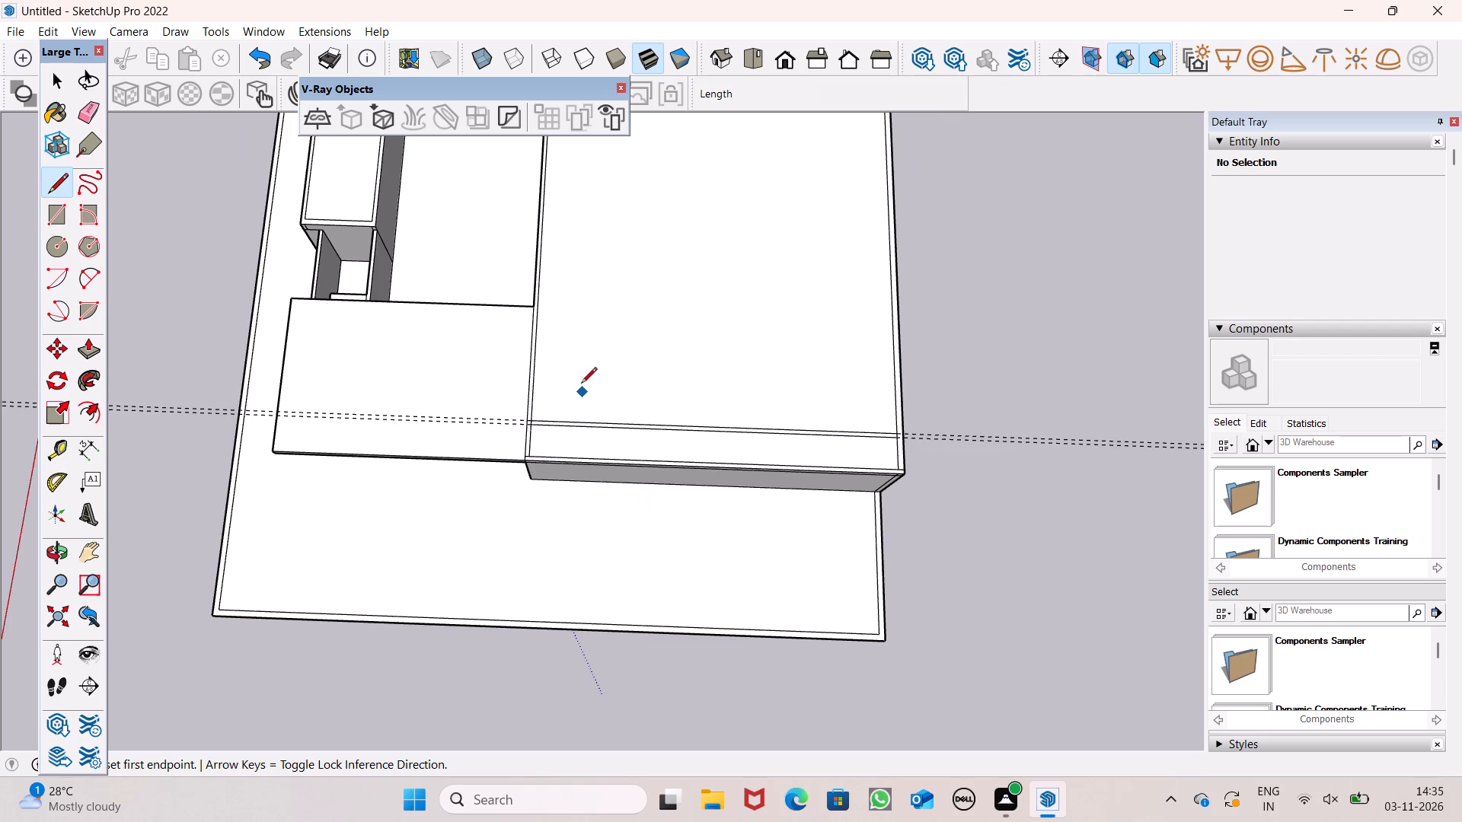
{"action": "scroll", "coordinate": [555, 559], "scroll_direction": "down", "scroll_amount": 4}
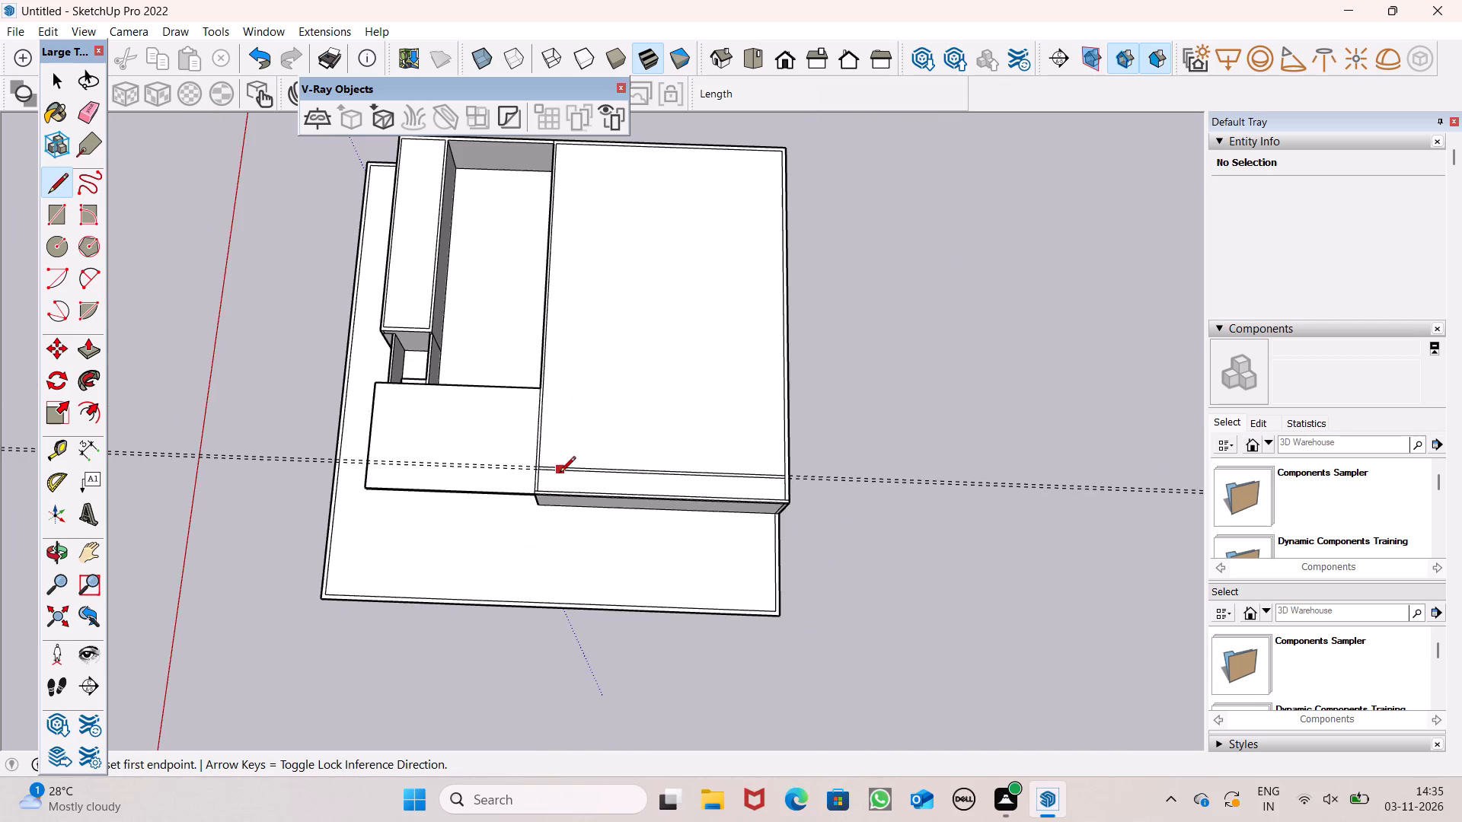
{"action": "scroll", "coordinate": [560, 473], "scroll_direction": "up", "scroll_amount": 2}
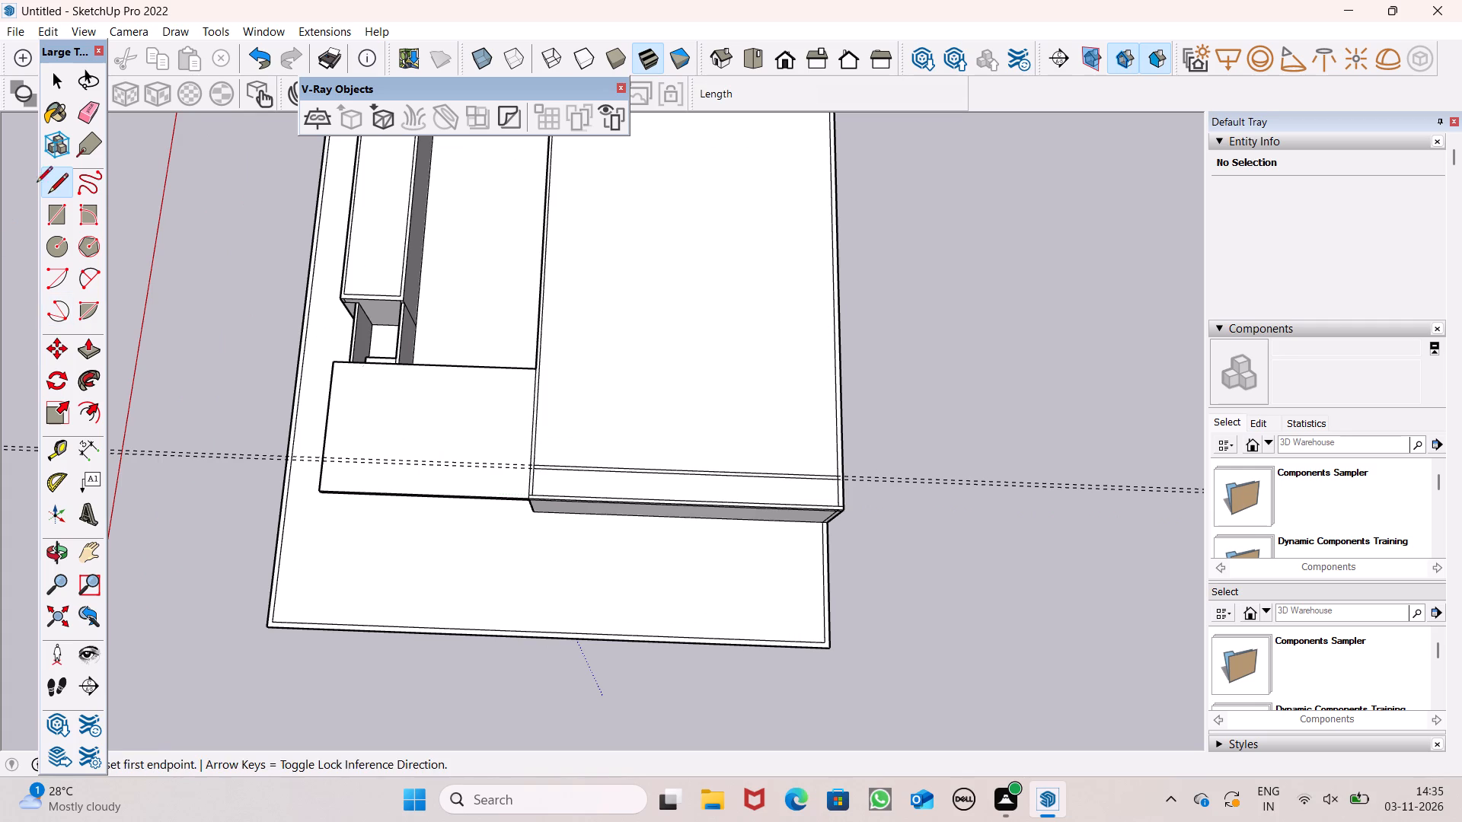
Erase the two guides and the short border segment closing the 6" roof strip's end beside the canopy.
{"action": "left_click", "coordinate": [81, 111]}
{"action": "scroll", "coordinate": [555, 601], "scroll_direction": "down", "scroll_amount": 6}
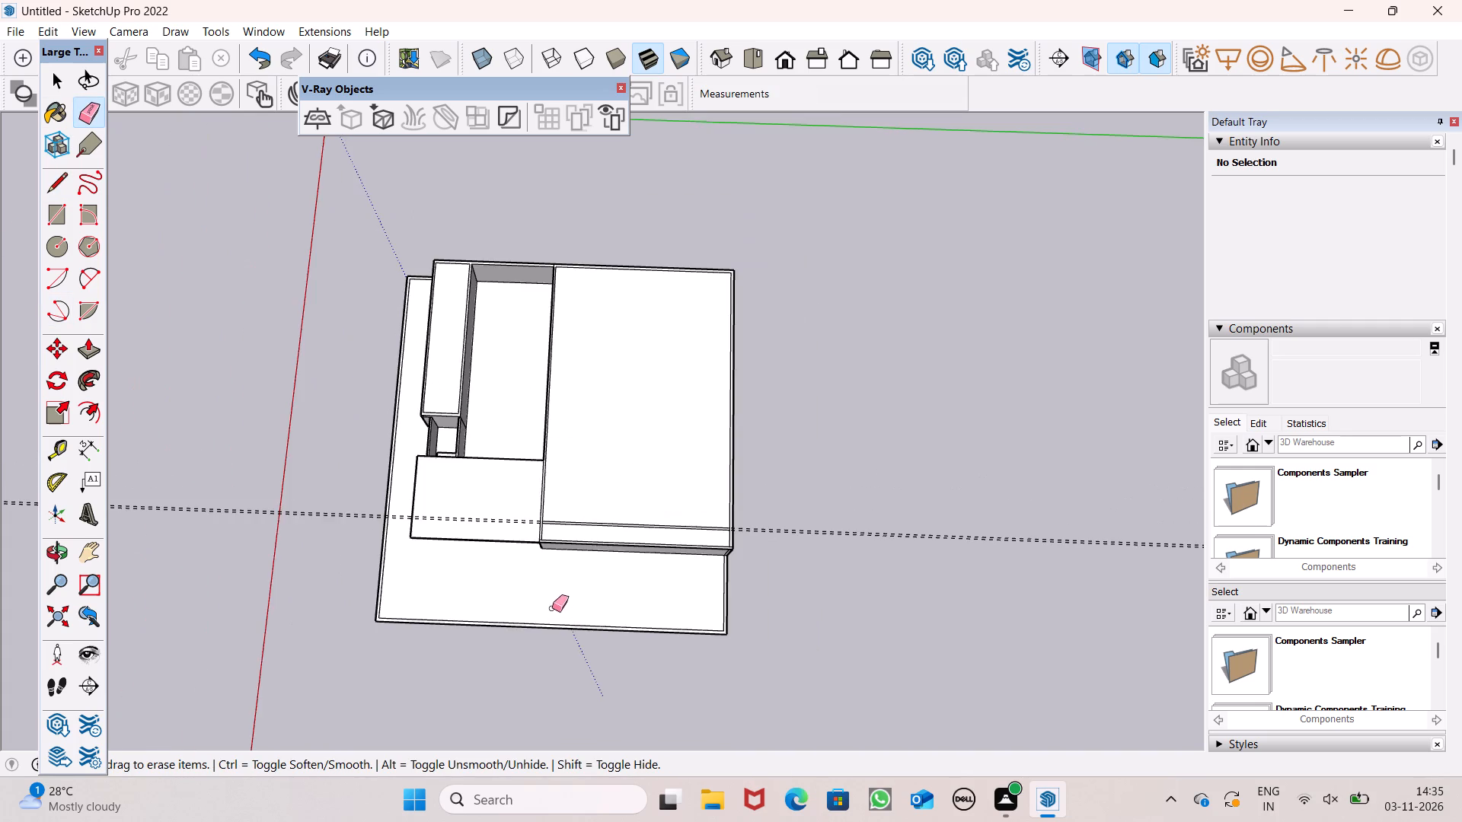
{"action": "scroll", "coordinate": [552, 588], "scroll_direction": "up", "scroll_amount": 2}
{"action": "middle_click_drag", "start_coordinate": [554, 584], "coordinate": [602, 283]}
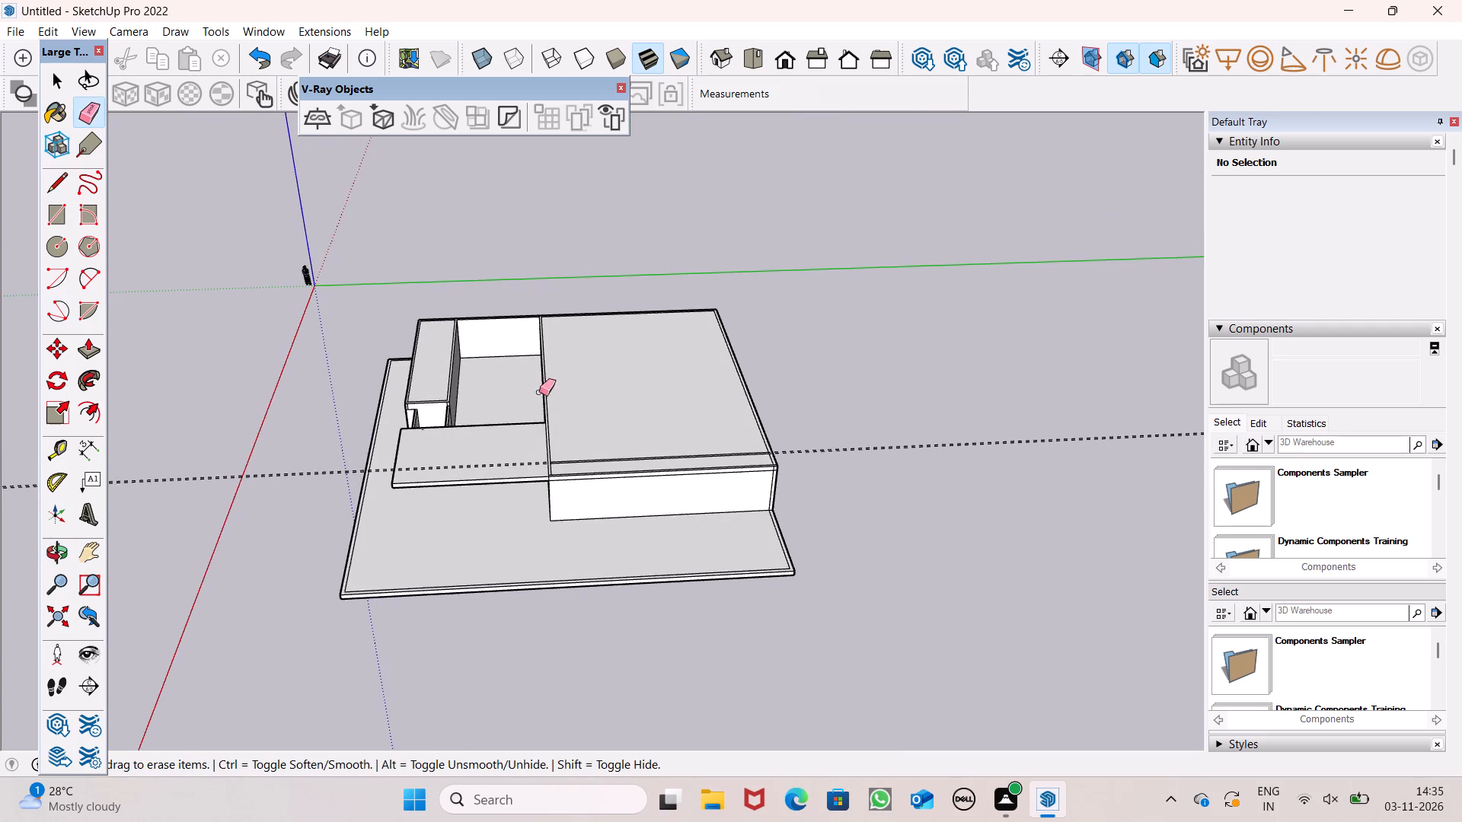
{"action": "scroll", "coordinate": [530, 444], "scroll_direction": "up", "scroll_amount": 7}
{"action": "middle_click_drag", "start_coordinate": [563, 502], "coordinate": [642, 352]}
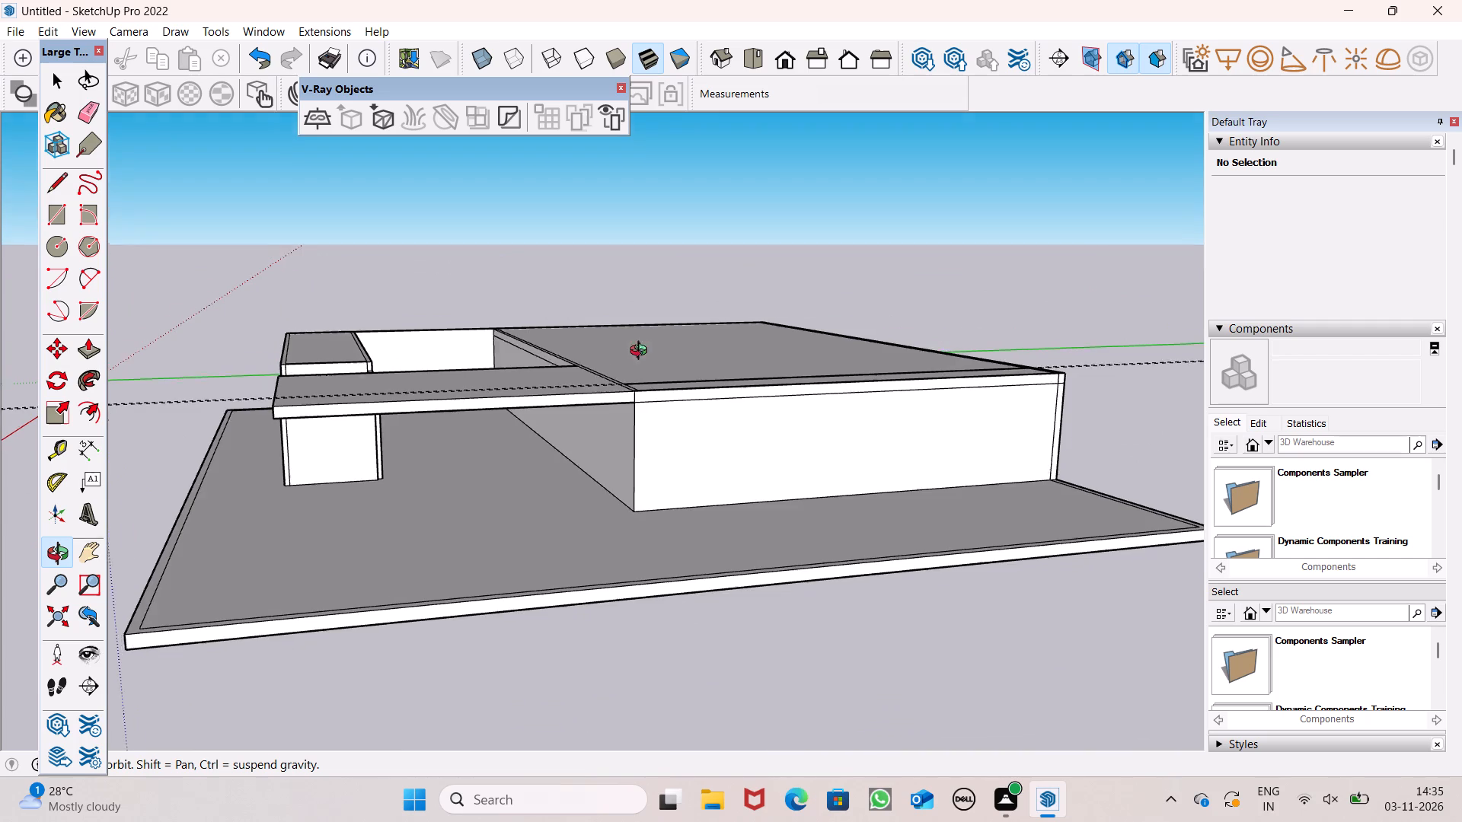
{"action": "middle_click_drag", "start_coordinate": [642, 352], "coordinate": [561, 451]}
{"action": "scroll", "coordinate": [560, 470], "scroll_direction": "up", "scroll_amount": 14}
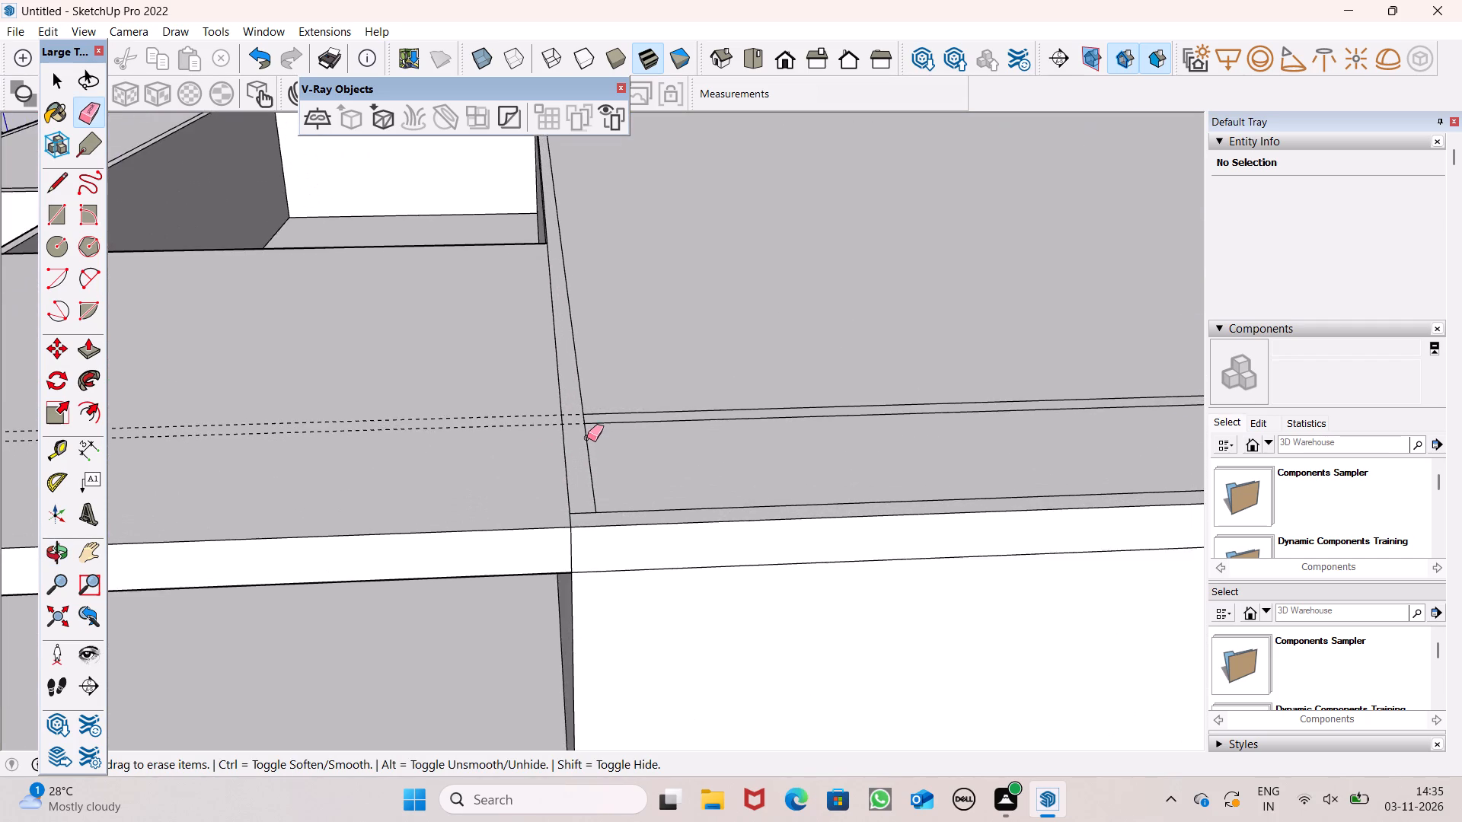
{"action": "scroll", "coordinate": [587, 438], "scroll_direction": "up", "scroll_amount": 7}
{"action": "left_click", "coordinate": [579, 400]}
{"action": "left_click_drag", "start_coordinate": [479, 393], "coordinate": [471, 419]}
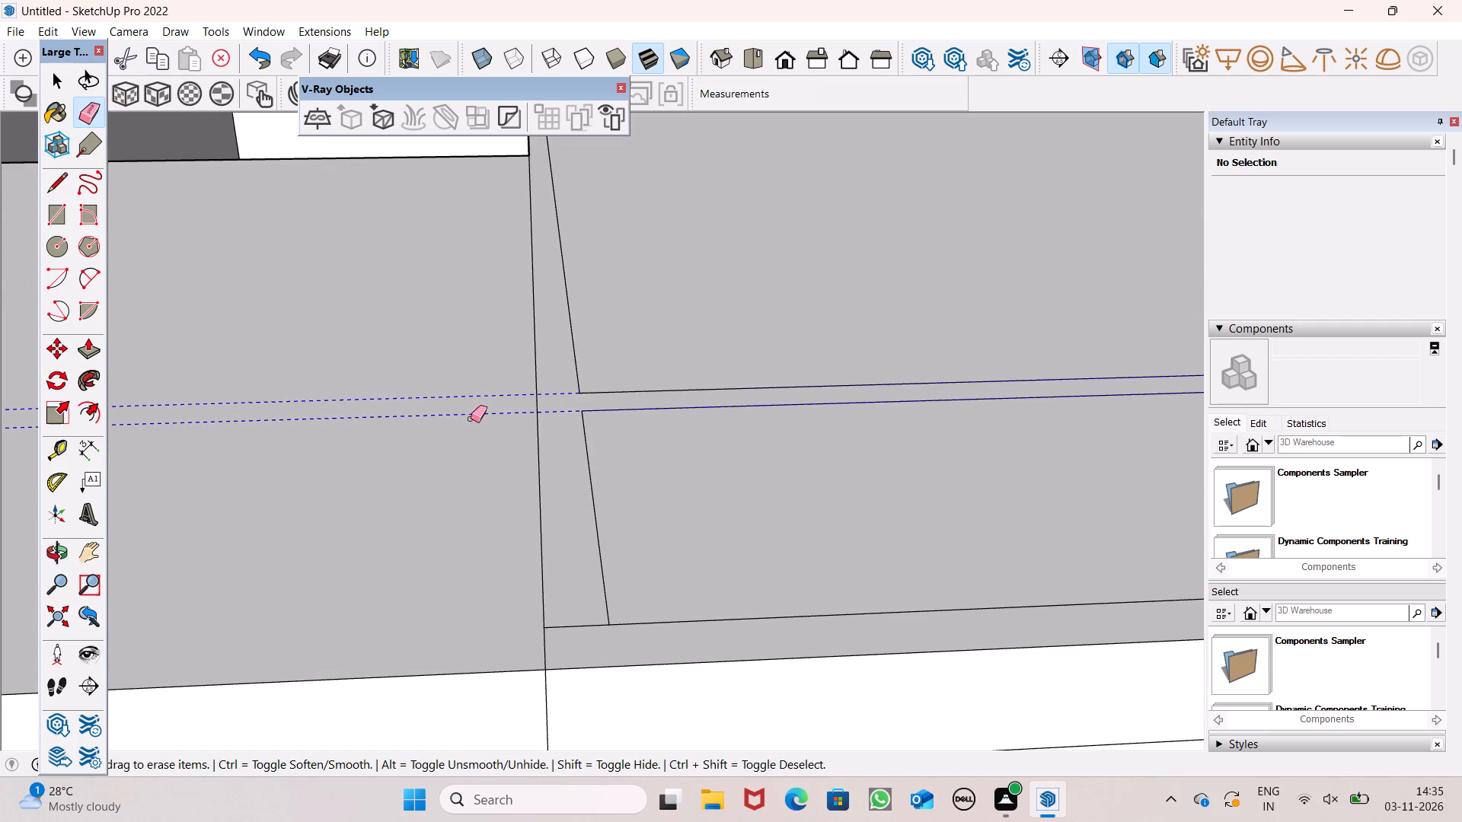
{"action": "left_click_drag", "start_coordinate": [471, 419], "coordinate": [469, 421]}
Erase the short border segment closing the 6" roof strip's opposite end, away from the canopy.
{"action": "scroll", "coordinate": [455, 371], "scroll_direction": "down", "scroll_amount": 2}
{"action": "scroll", "coordinate": [455, 371], "scroll_direction": "up", "scroll_amount": 1}
{"action": "scroll", "coordinate": [455, 371], "scroll_direction": "down", "scroll_amount": 11}
{"action": "middle_click_drag", "start_coordinate": [574, 352], "coordinate": [573, 466]}
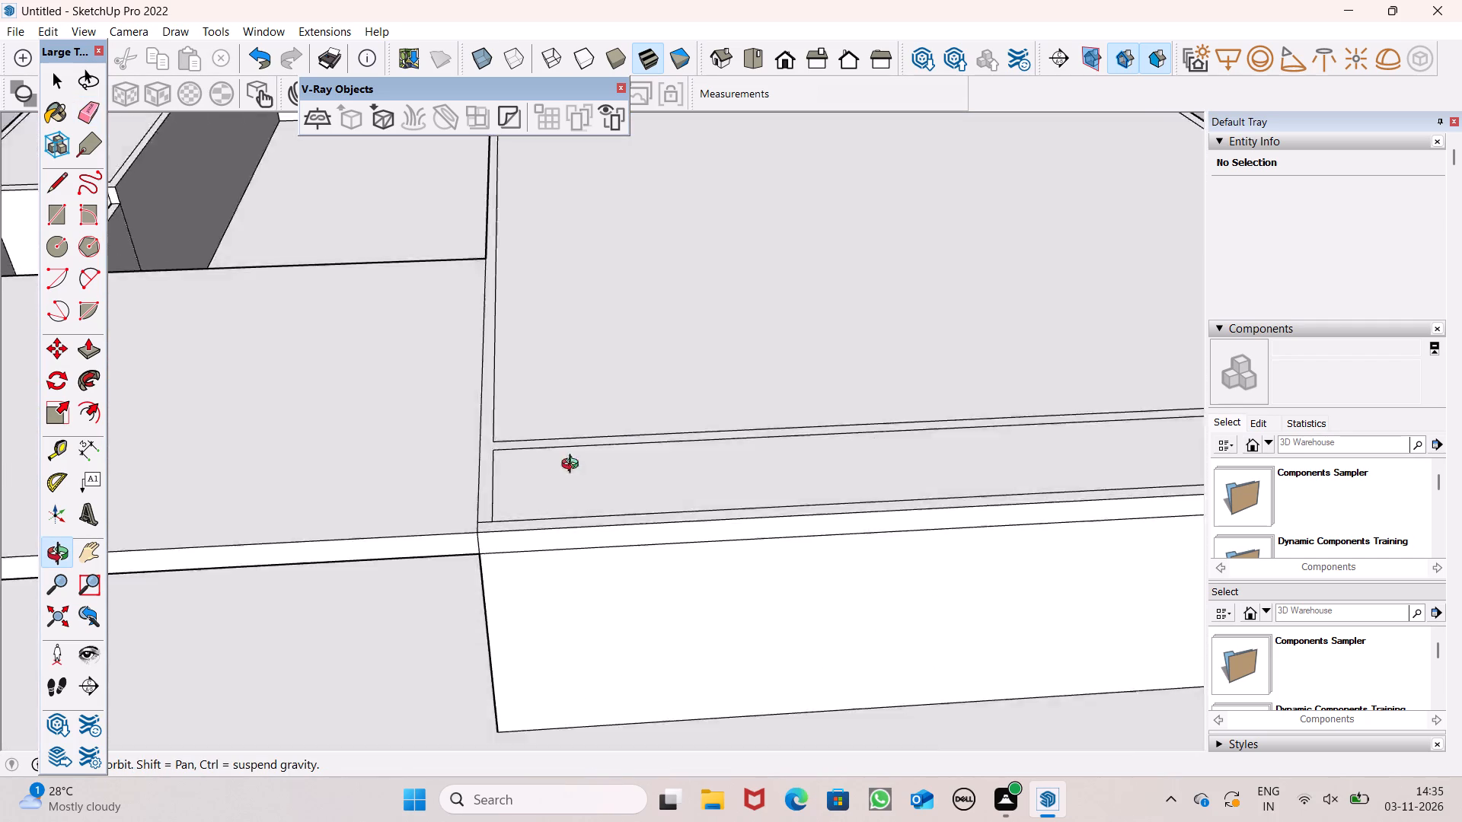
{"action": "middle_click_drag", "start_coordinate": [573, 466], "coordinate": [558, 556]}
{"action": "scroll", "coordinate": [367, 418], "scroll_direction": "down", "scroll_amount": 8}
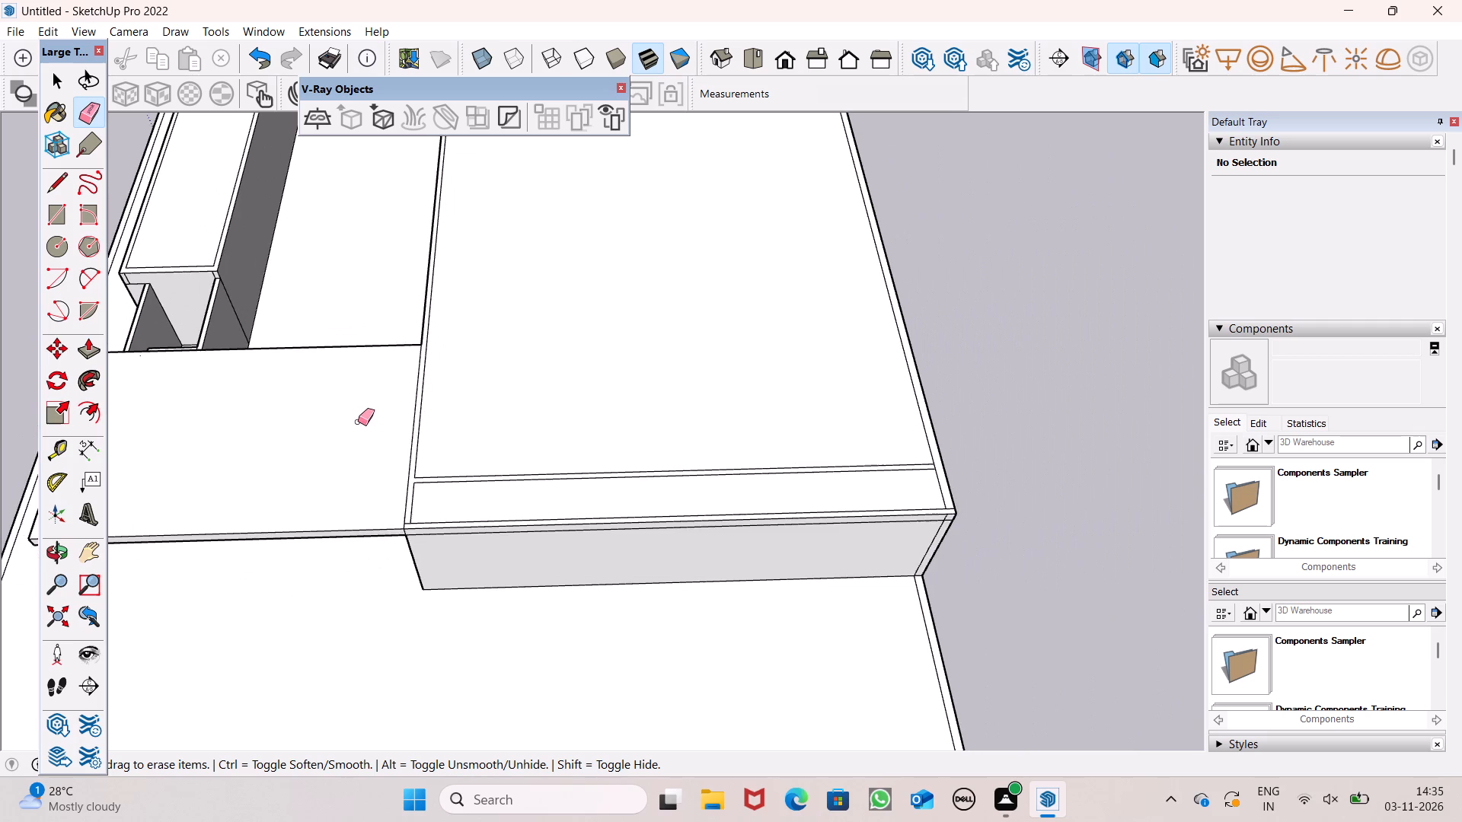
{"action": "scroll", "coordinate": [938, 488], "scroll_direction": "up", "scroll_amount": 12}
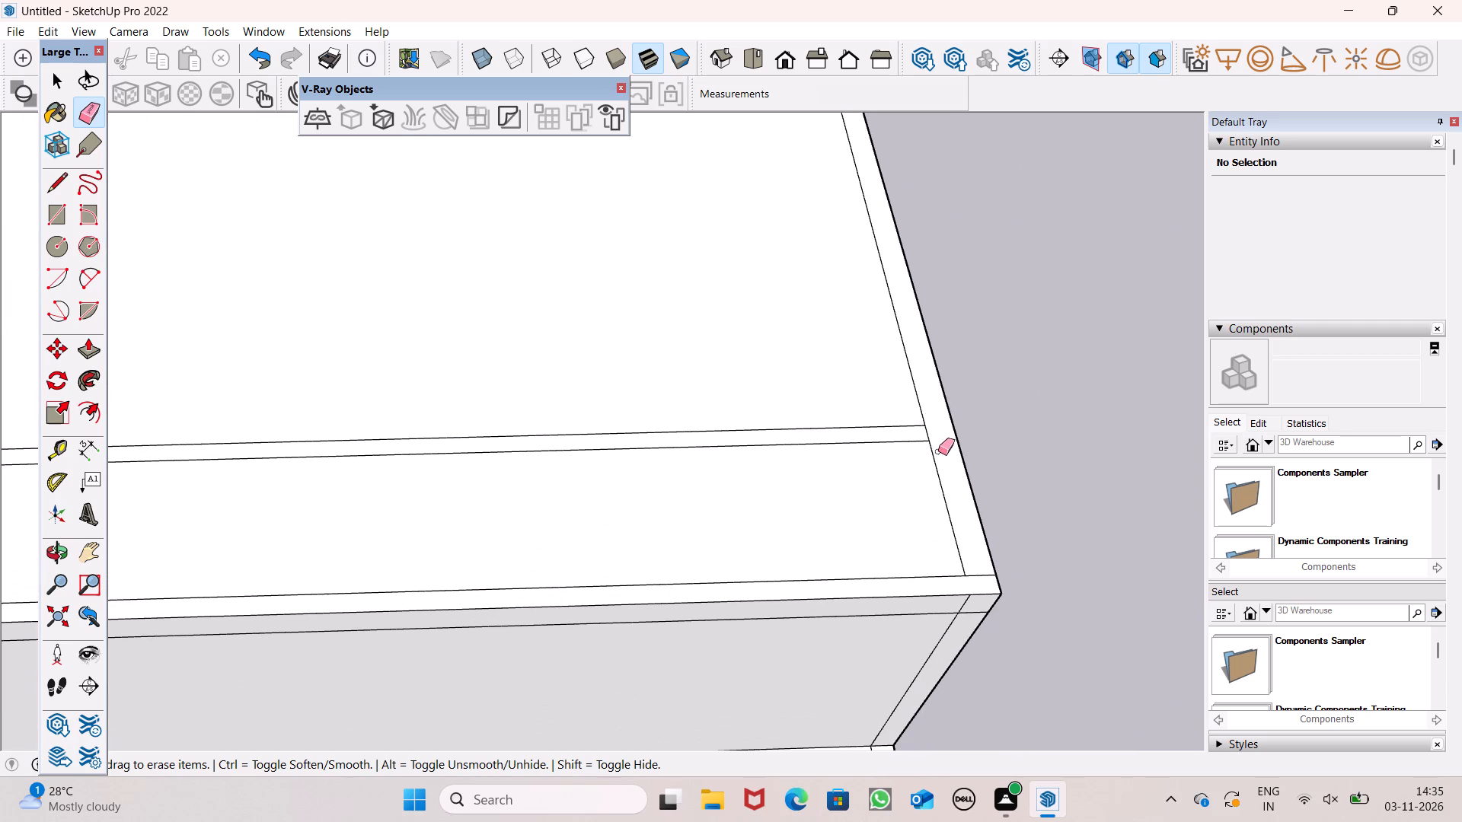
{"action": "scroll", "coordinate": [927, 438], "scroll_direction": "up", "scroll_amount": 2}
{"action": "left_click", "coordinate": [929, 430]}
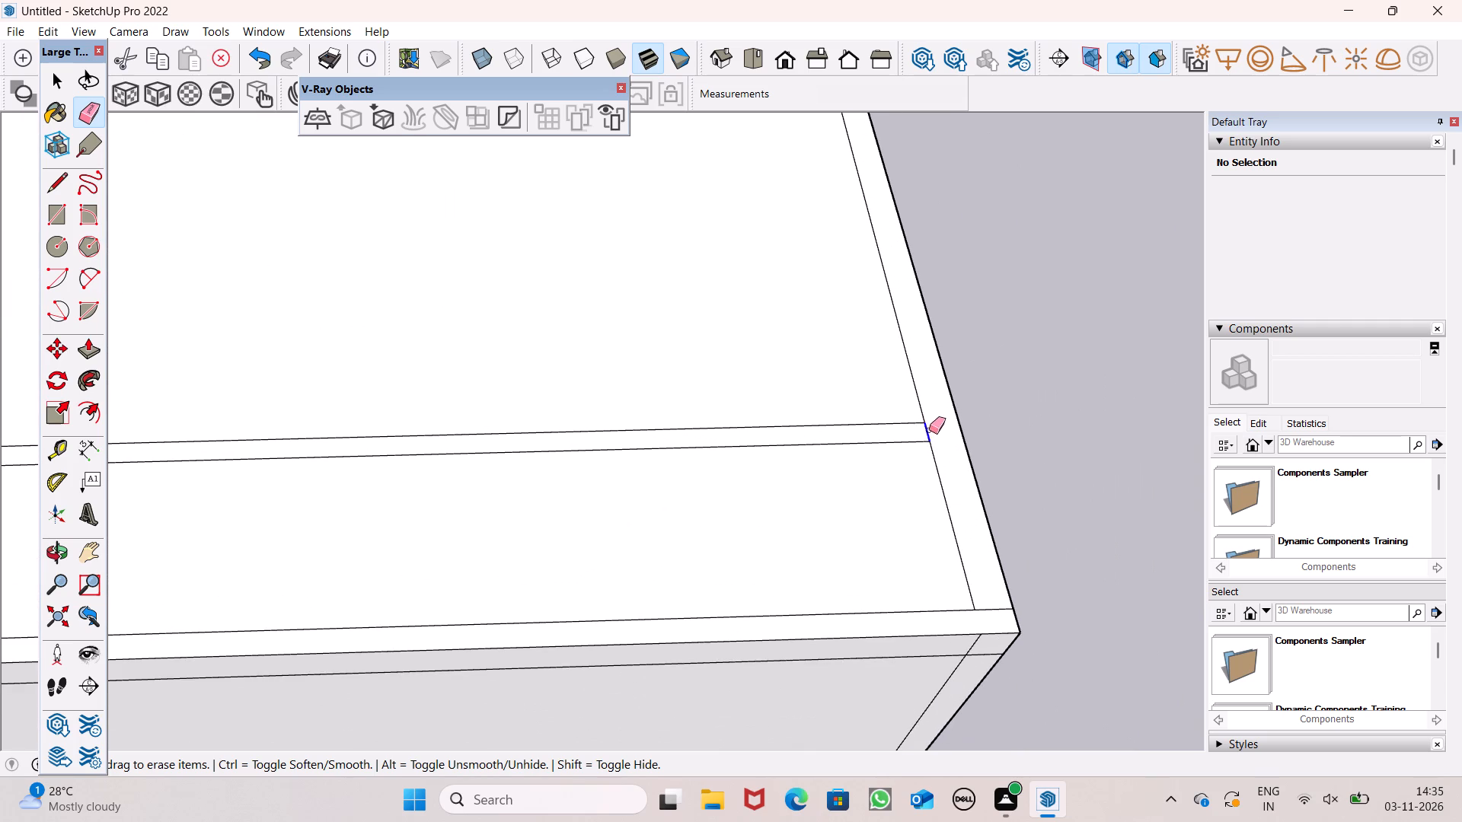
Examine the roof's border and strip outline from the front corners to the back edge.
{"action": "scroll", "coordinate": [975, 524], "scroll_direction": "down", "scroll_amount": 5}
{"action": "scroll", "coordinate": [1006, 647], "scroll_direction": "down", "scroll_amount": 6}
{"action": "scroll", "coordinate": [918, 601], "scroll_direction": "down", "scroll_amount": 8}
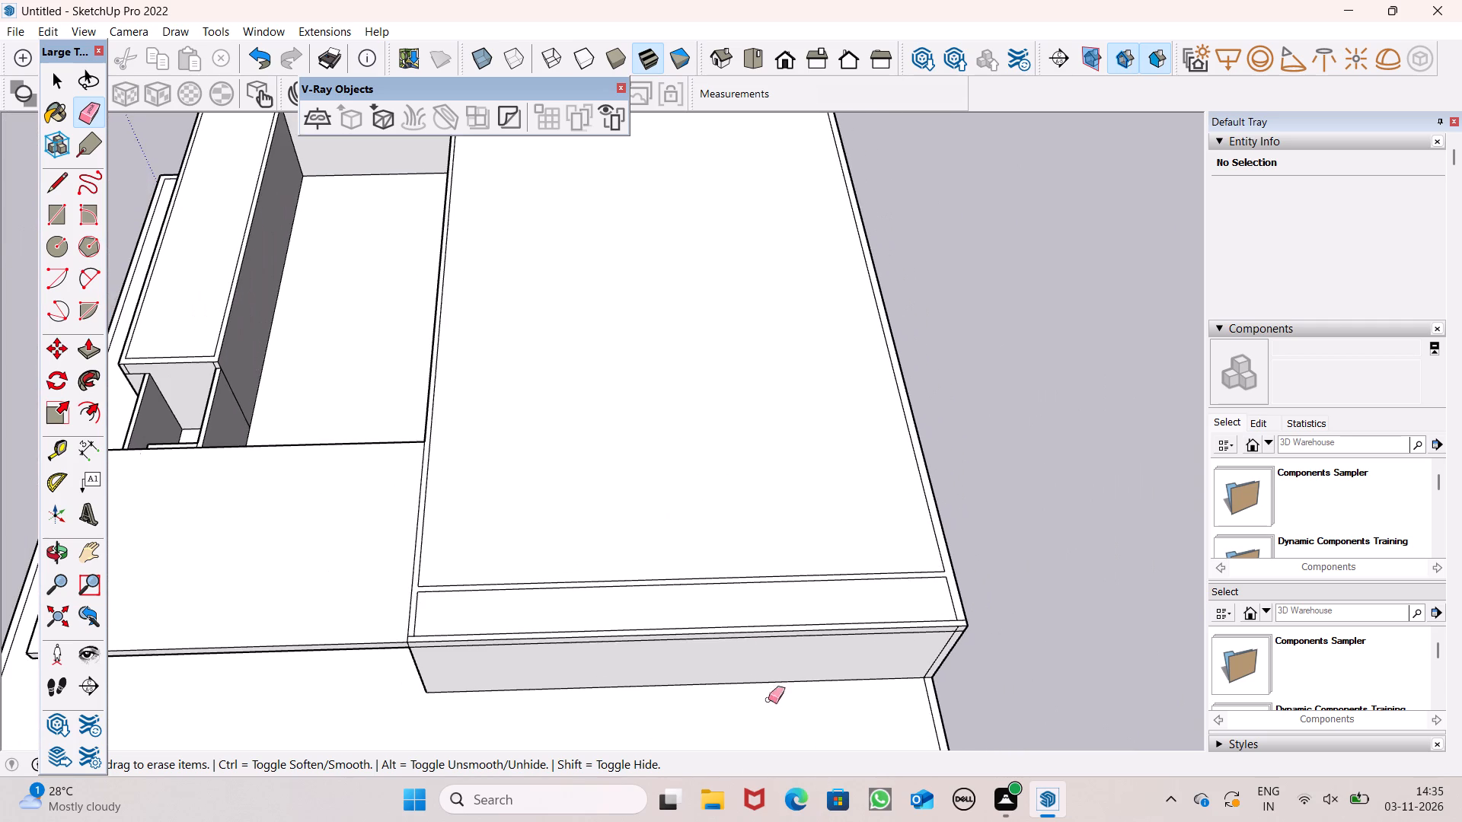
{"action": "scroll", "coordinate": [555, 318], "scroll_direction": "up", "scroll_amount": 5}
{"action": "scroll", "coordinate": [468, 305], "scroll_direction": "down", "scroll_amount": 6}
{"action": "scroll", "coordinate": [486, 272], "scroll_direction": "up", "scroll_amount": 8}
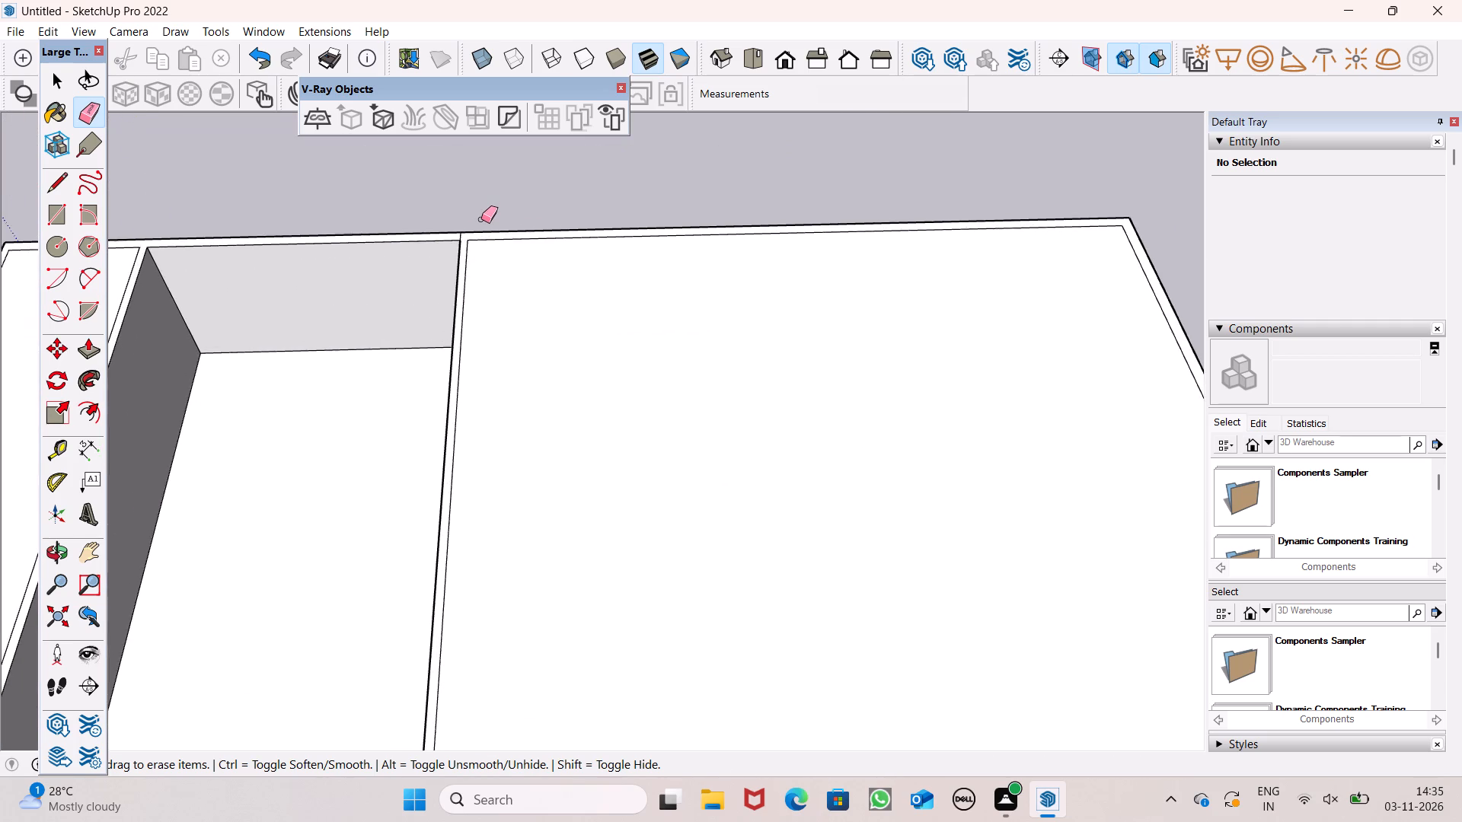
{"action": "scroll", "coordinate": [481, 219], "scroll_direction": "up", "scroll_amount": 6}
{"action": "scroll", "coordinate": [480, 224], "scroll_direction": "down", "scroll_amount": 17}
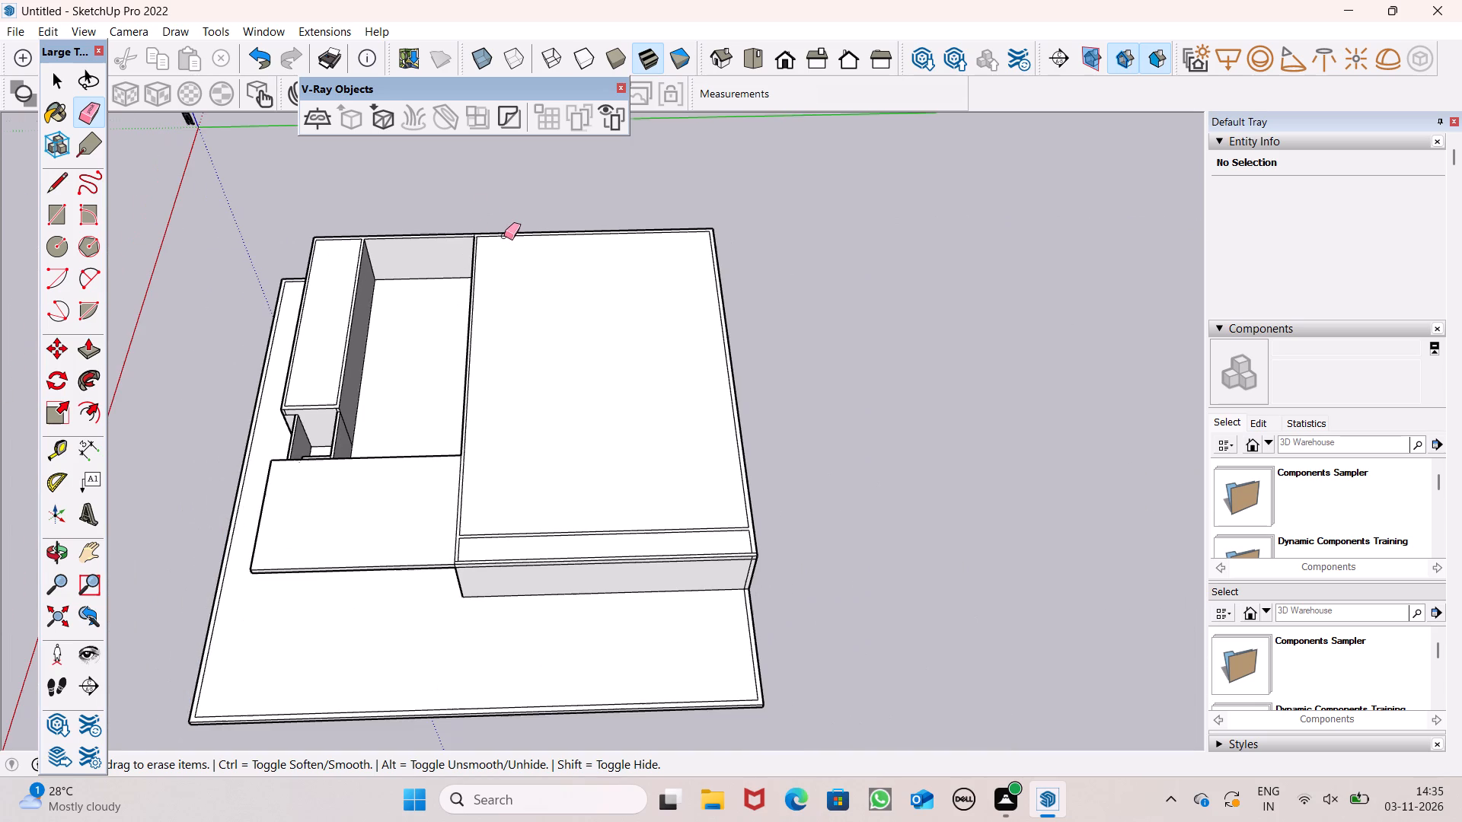
{"action": "scroll", "coordinate": [504, 236], "scroll_direction": "down", "scroll_amount": 1}
Push/Pull the joined side and back borders and the cross strip up 10' to form upper-floor walls.
{"action": "left_click", "coordinate": [89, 344]}
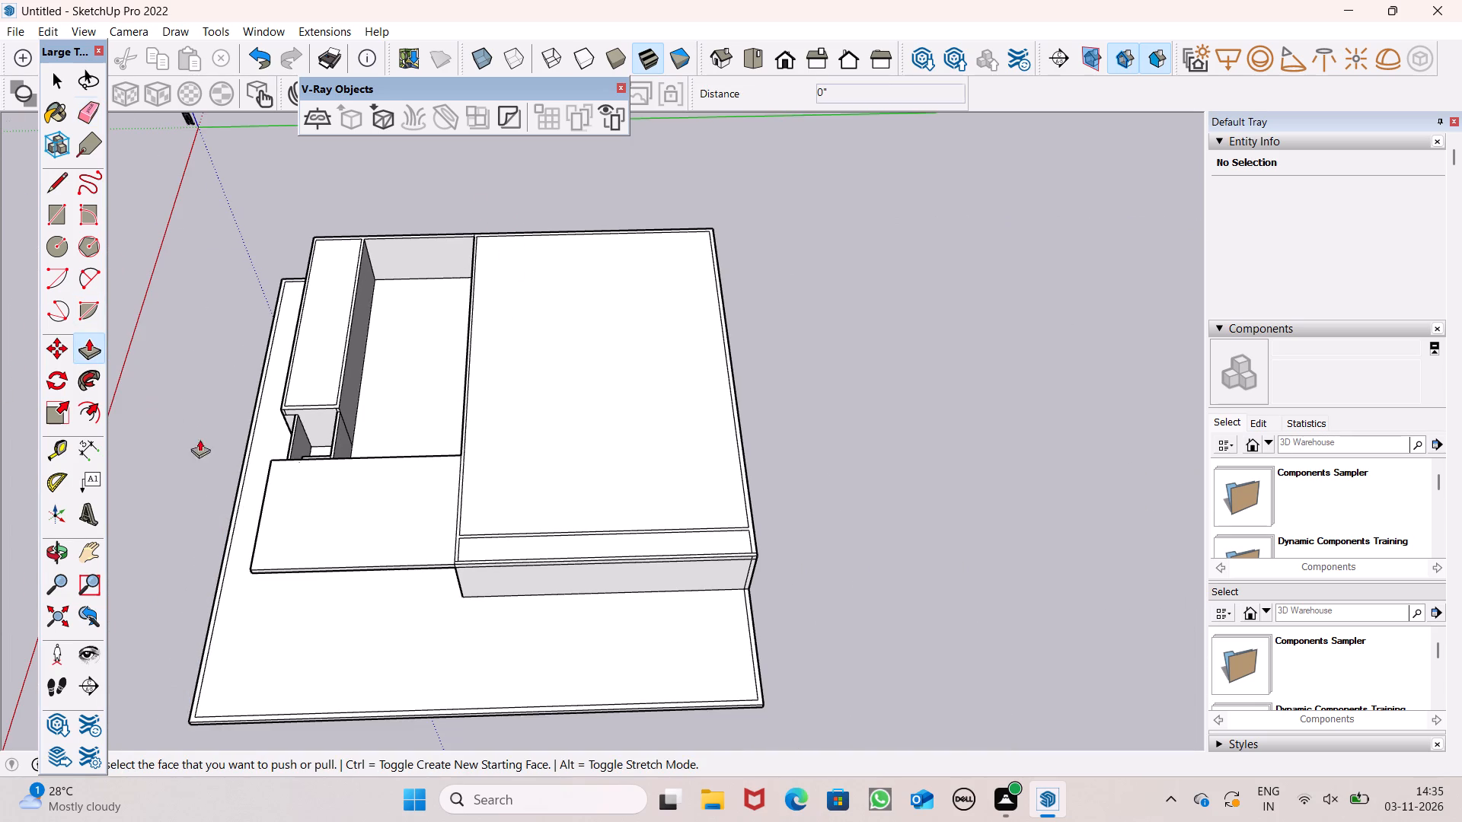
{"action": "scroll", "coordinate": [499, 569], "scroll_direction": "up", "scroll_amount": 5}
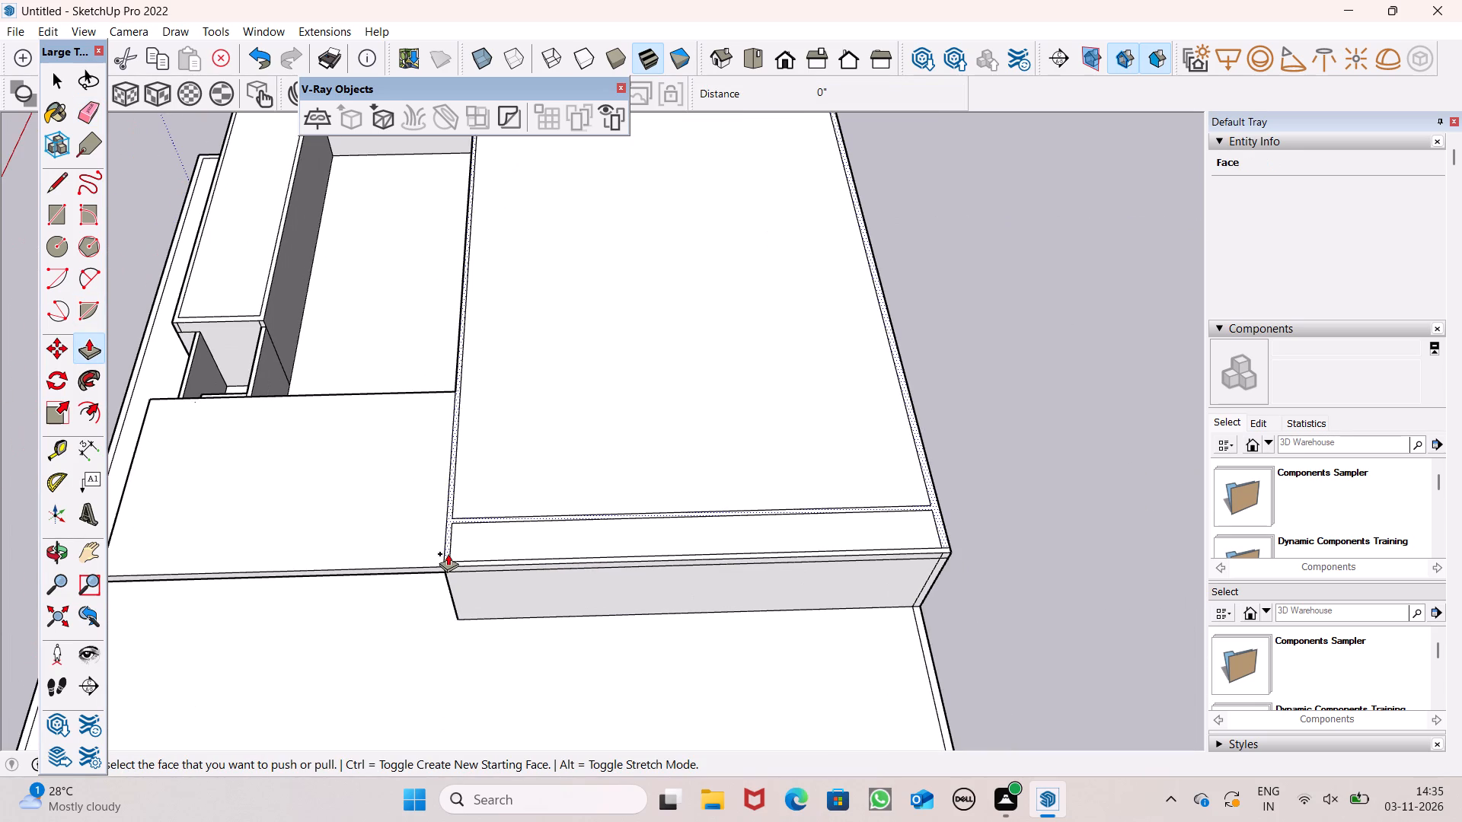
{"action": "left_click_drag", "start_coordinate": [446, 553], "coordinate": [439, 431]}
{"action": "key", "text": "1"}
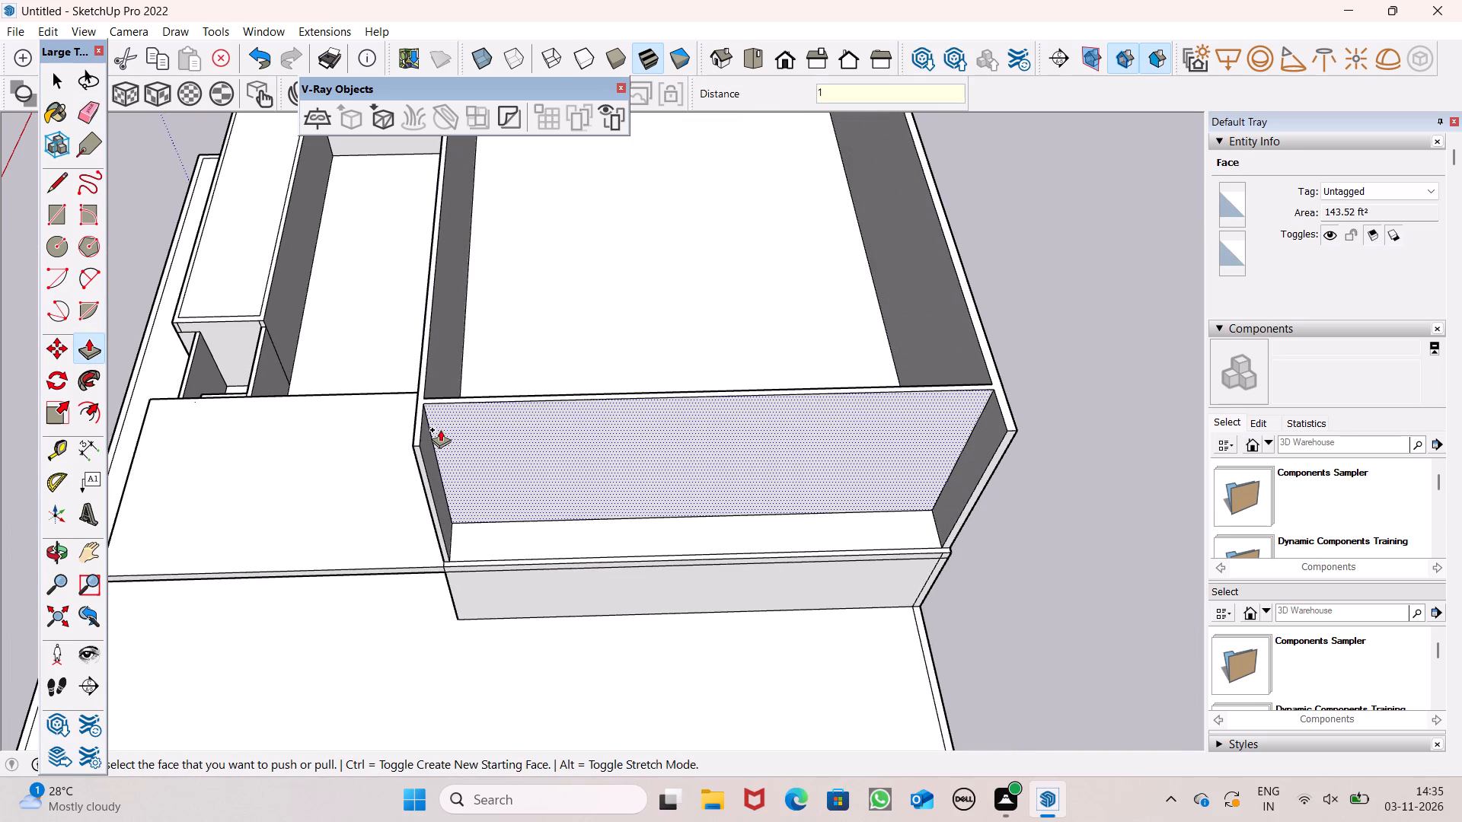
{"action": "type", "text": "0'"}
{"action": "key", "text": "Return"}
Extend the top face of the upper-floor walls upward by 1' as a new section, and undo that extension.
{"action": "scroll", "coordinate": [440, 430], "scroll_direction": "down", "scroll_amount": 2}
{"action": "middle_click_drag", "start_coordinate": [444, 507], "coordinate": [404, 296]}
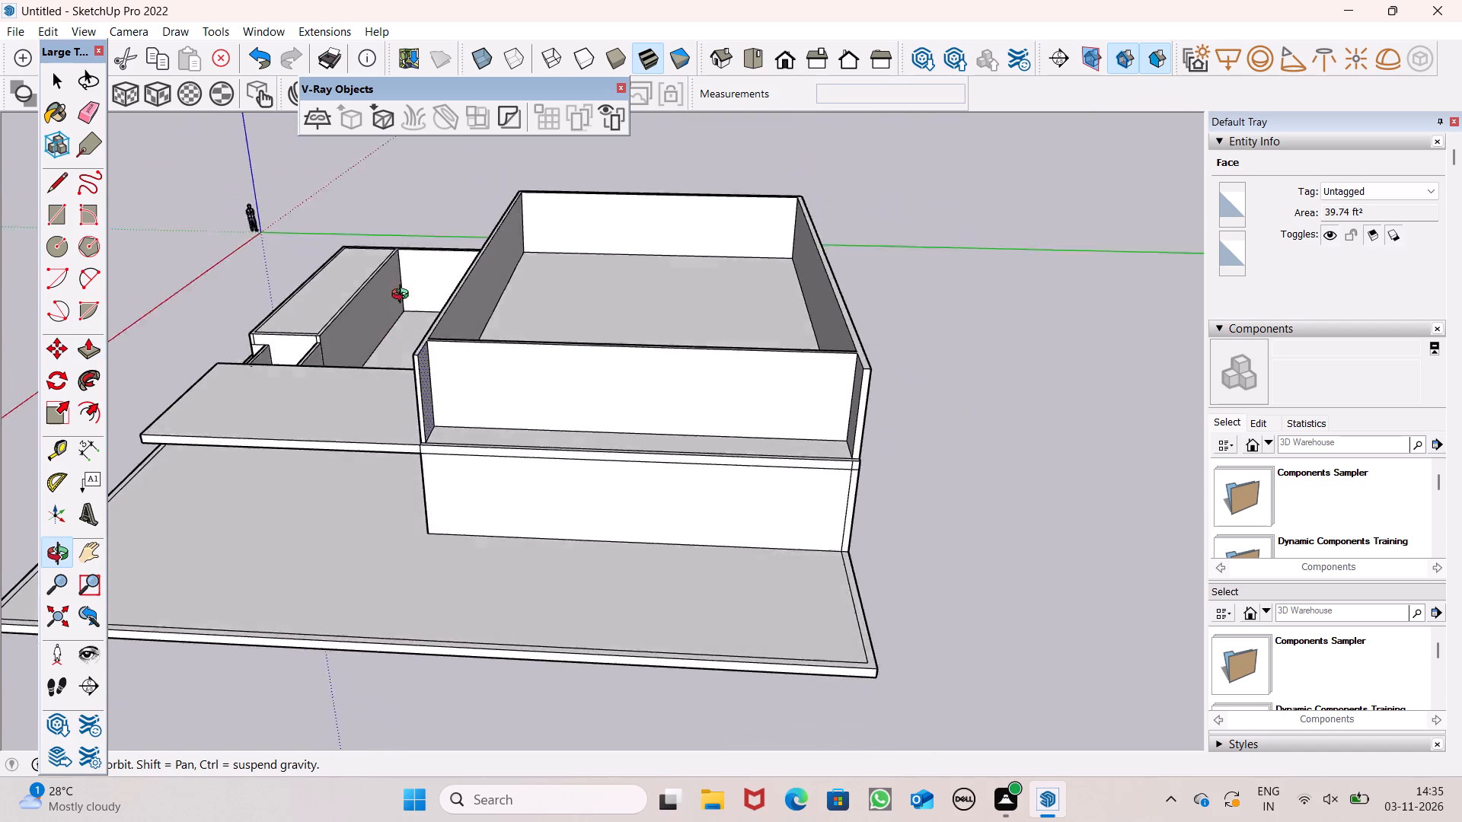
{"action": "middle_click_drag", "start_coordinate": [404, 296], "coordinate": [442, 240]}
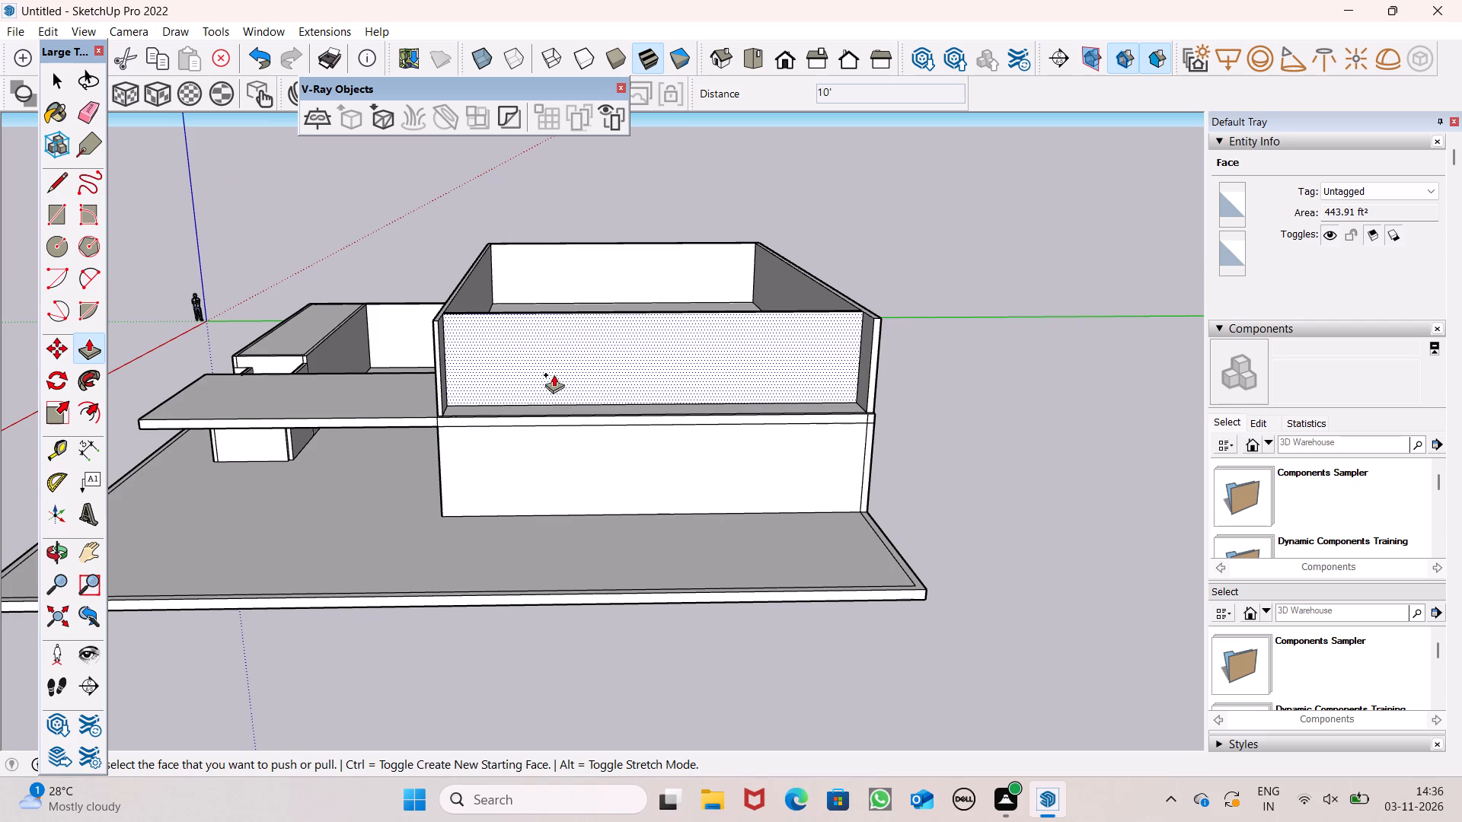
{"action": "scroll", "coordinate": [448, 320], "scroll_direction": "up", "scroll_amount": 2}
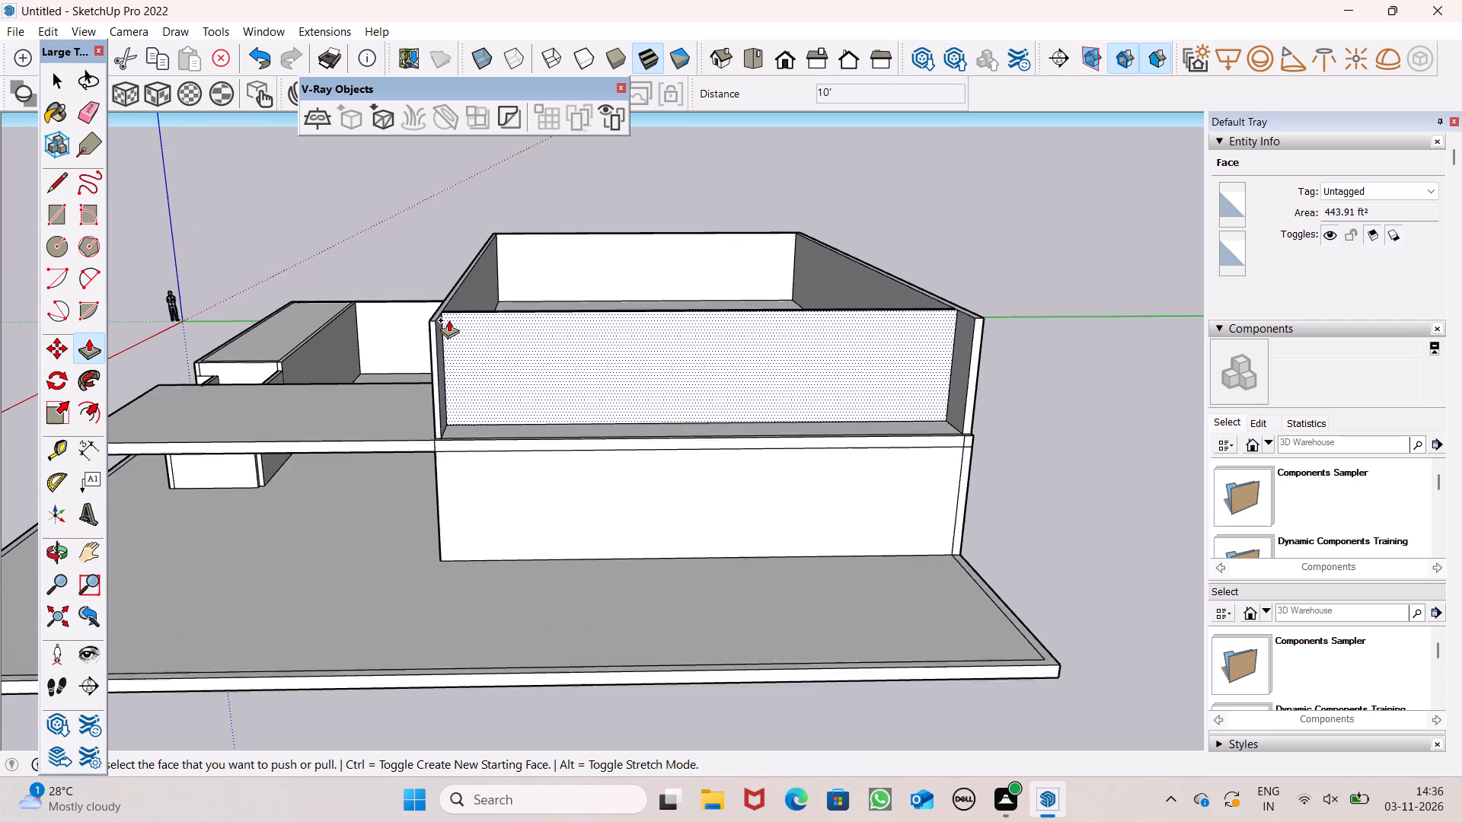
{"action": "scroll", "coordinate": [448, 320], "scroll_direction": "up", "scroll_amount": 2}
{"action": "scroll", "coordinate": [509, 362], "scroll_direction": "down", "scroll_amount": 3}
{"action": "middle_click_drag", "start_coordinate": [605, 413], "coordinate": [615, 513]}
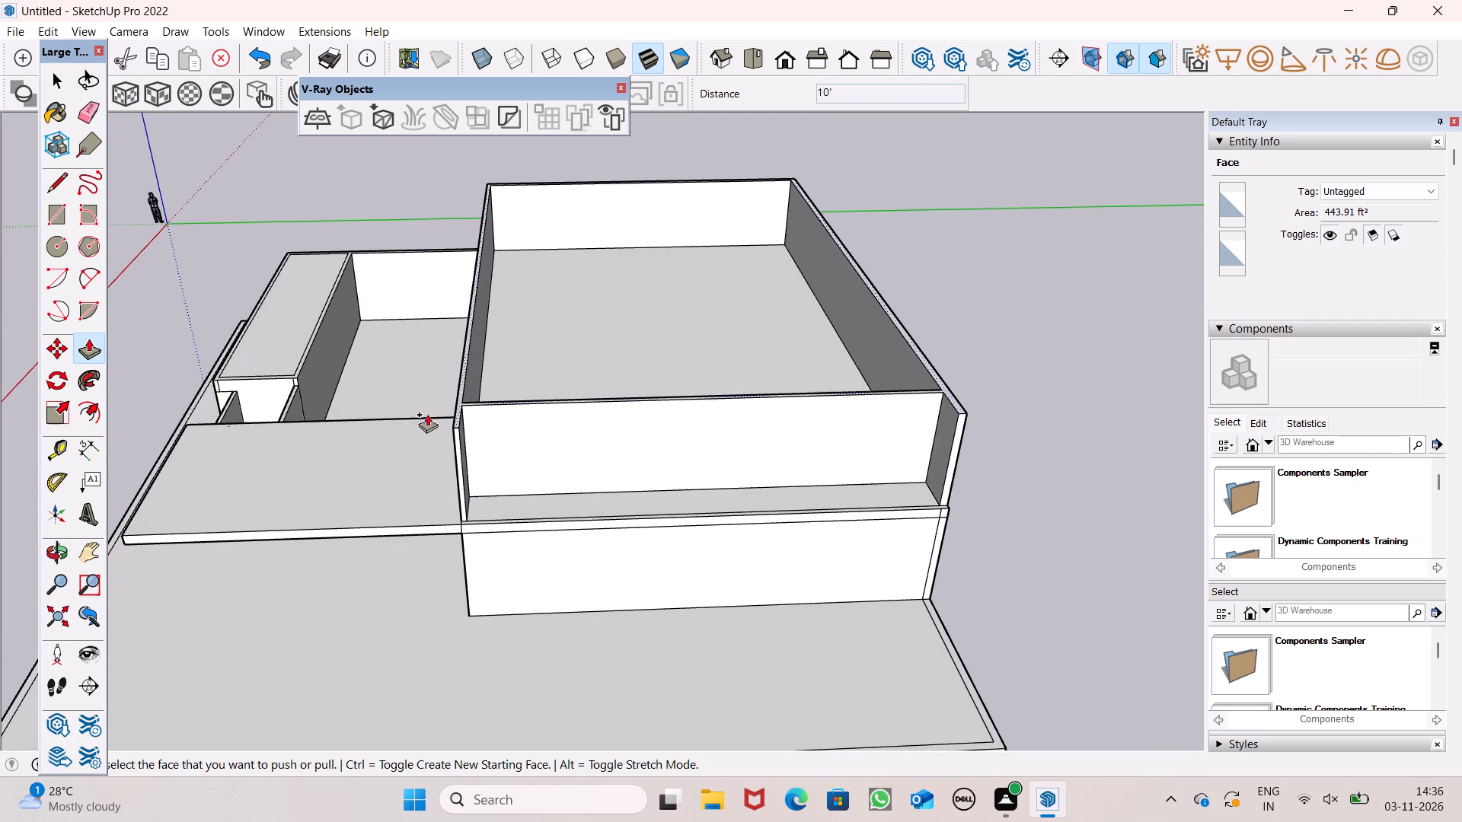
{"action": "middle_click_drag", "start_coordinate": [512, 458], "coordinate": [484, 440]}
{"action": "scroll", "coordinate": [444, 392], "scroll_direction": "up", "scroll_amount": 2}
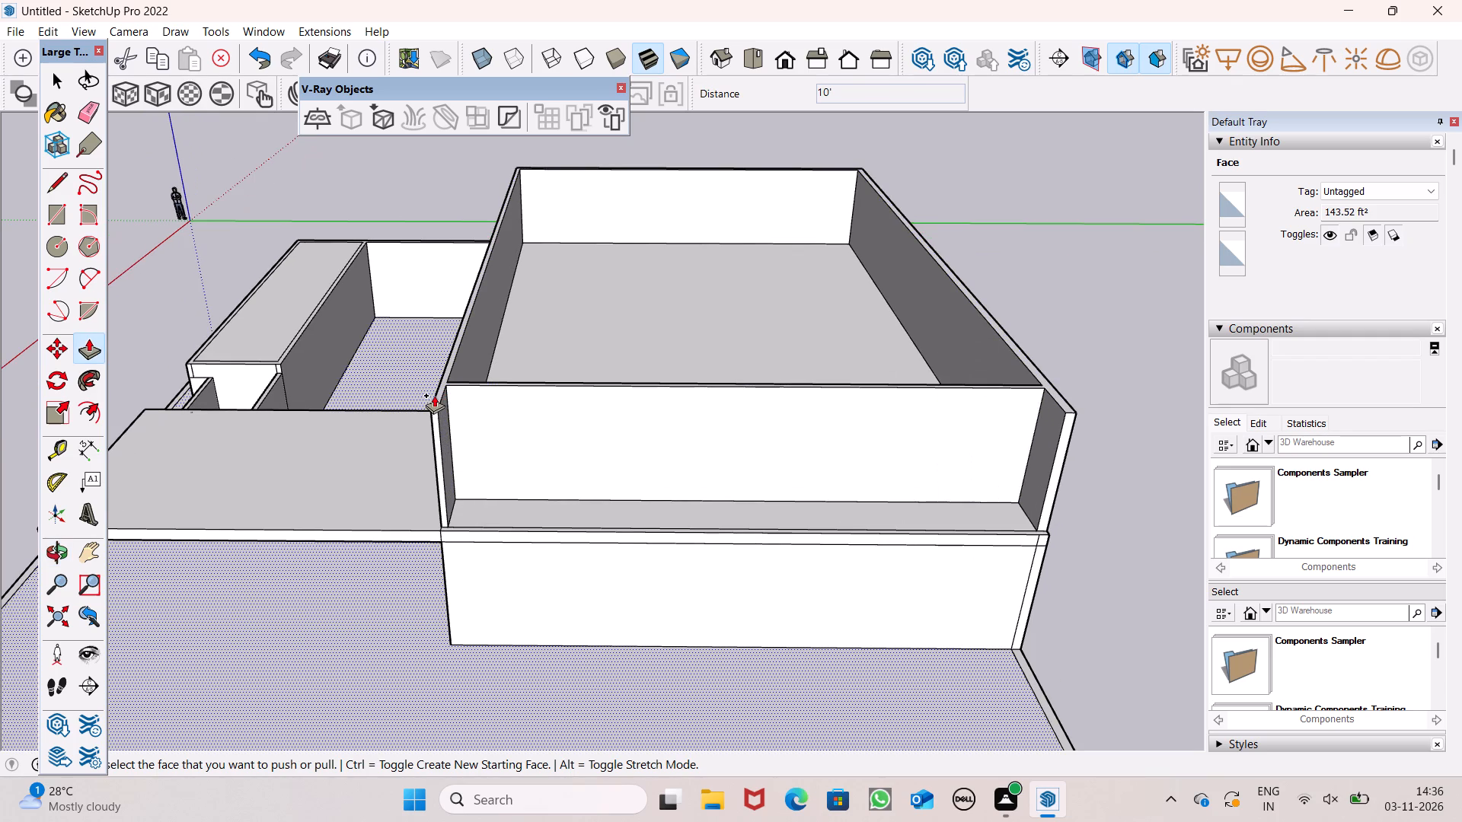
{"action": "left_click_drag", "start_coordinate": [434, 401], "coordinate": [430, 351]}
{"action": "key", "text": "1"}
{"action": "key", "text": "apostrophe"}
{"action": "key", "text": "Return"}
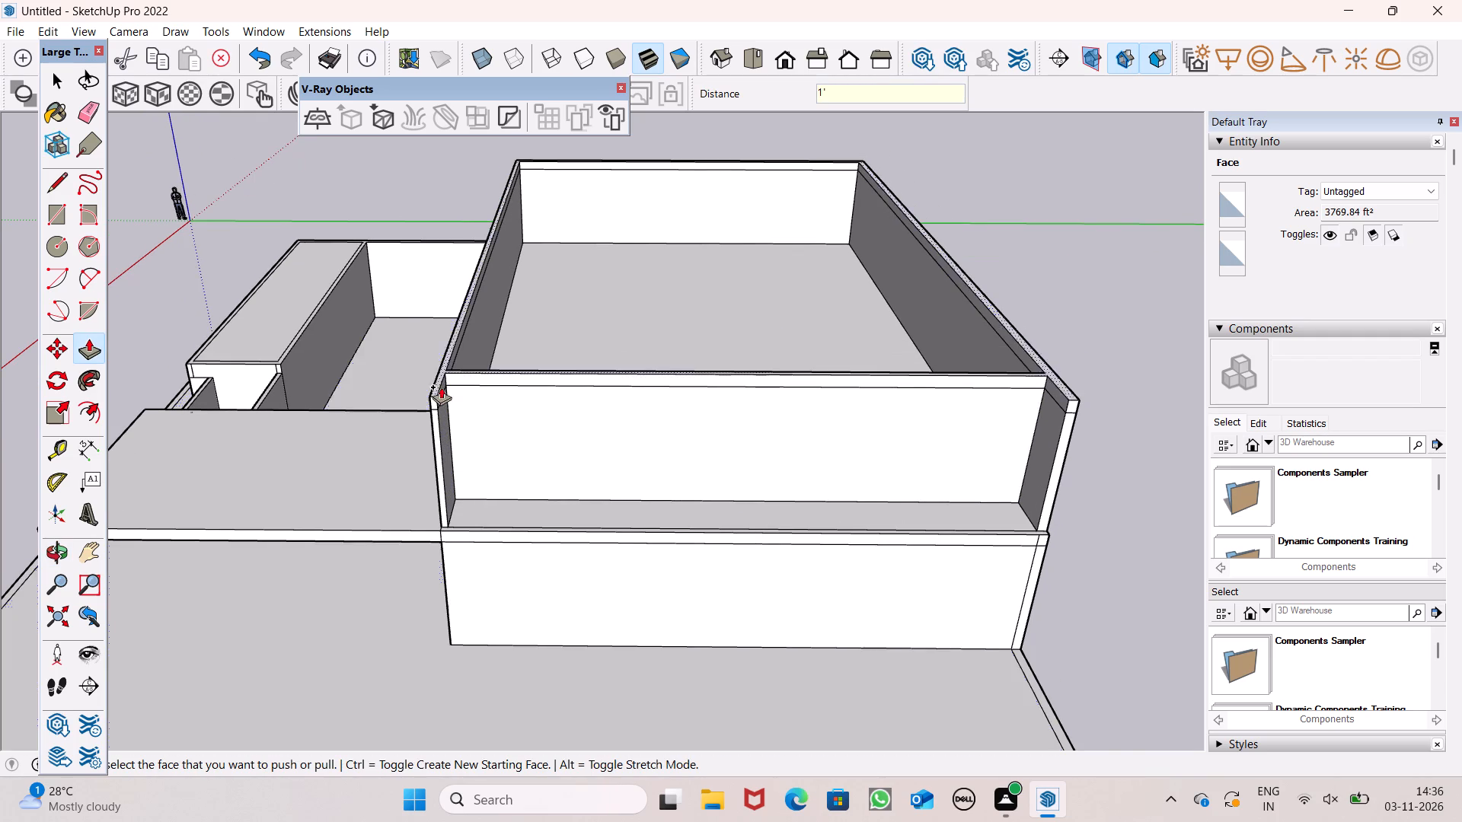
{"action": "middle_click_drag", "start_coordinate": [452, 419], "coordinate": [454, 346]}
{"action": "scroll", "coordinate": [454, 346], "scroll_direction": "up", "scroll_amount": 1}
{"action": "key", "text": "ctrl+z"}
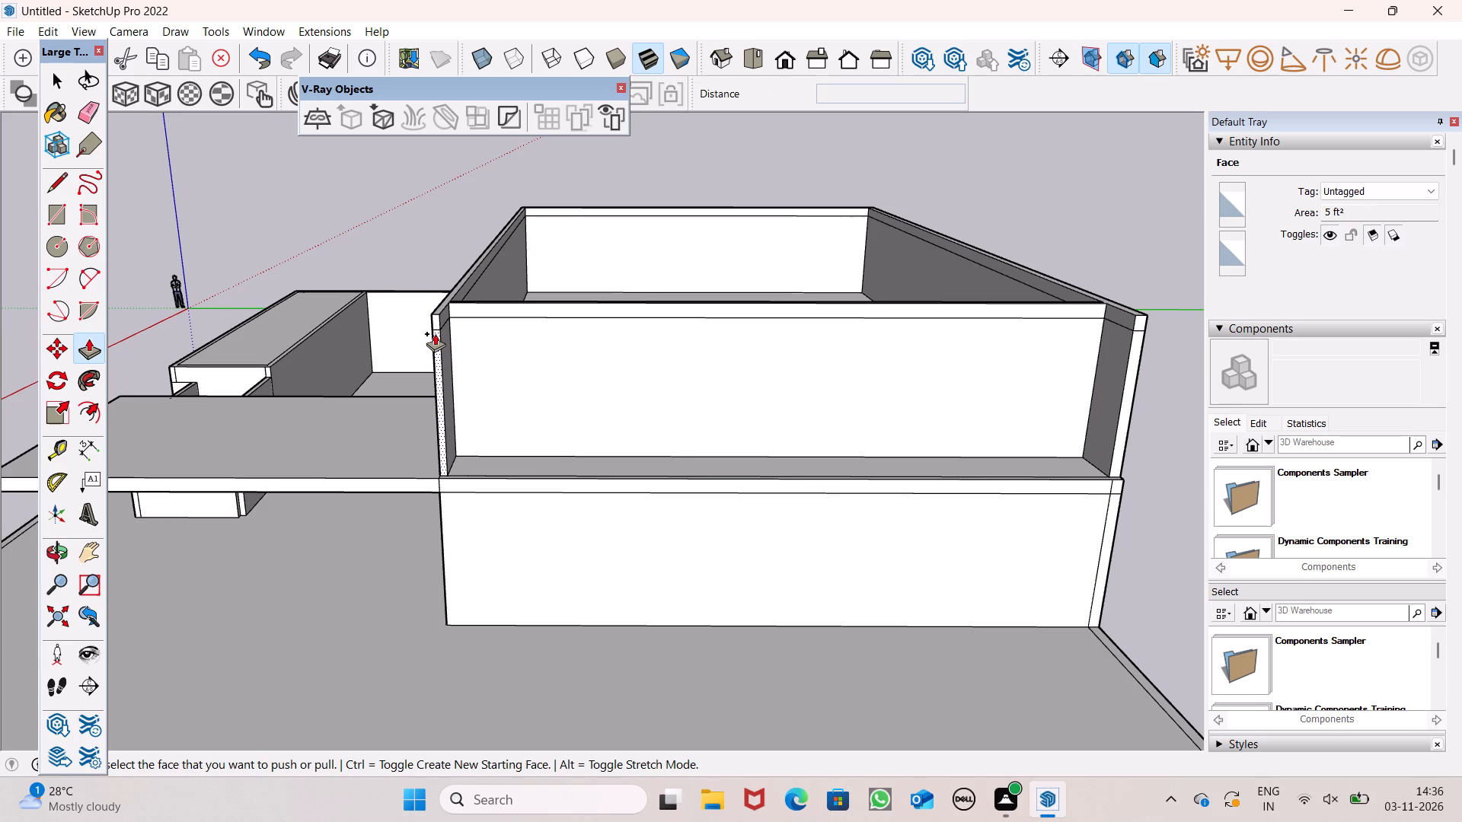
Push/Pull the top face of the upper-floor walls up 1' 5" as a separate band.
{"action": "middle_click_drag", "start_coordinate": [430, 374], "coordinate": [426, 403]}
{"action": "left_click_drag", "start_coordinate": [431, 368], "coordinate": [426, 304]}
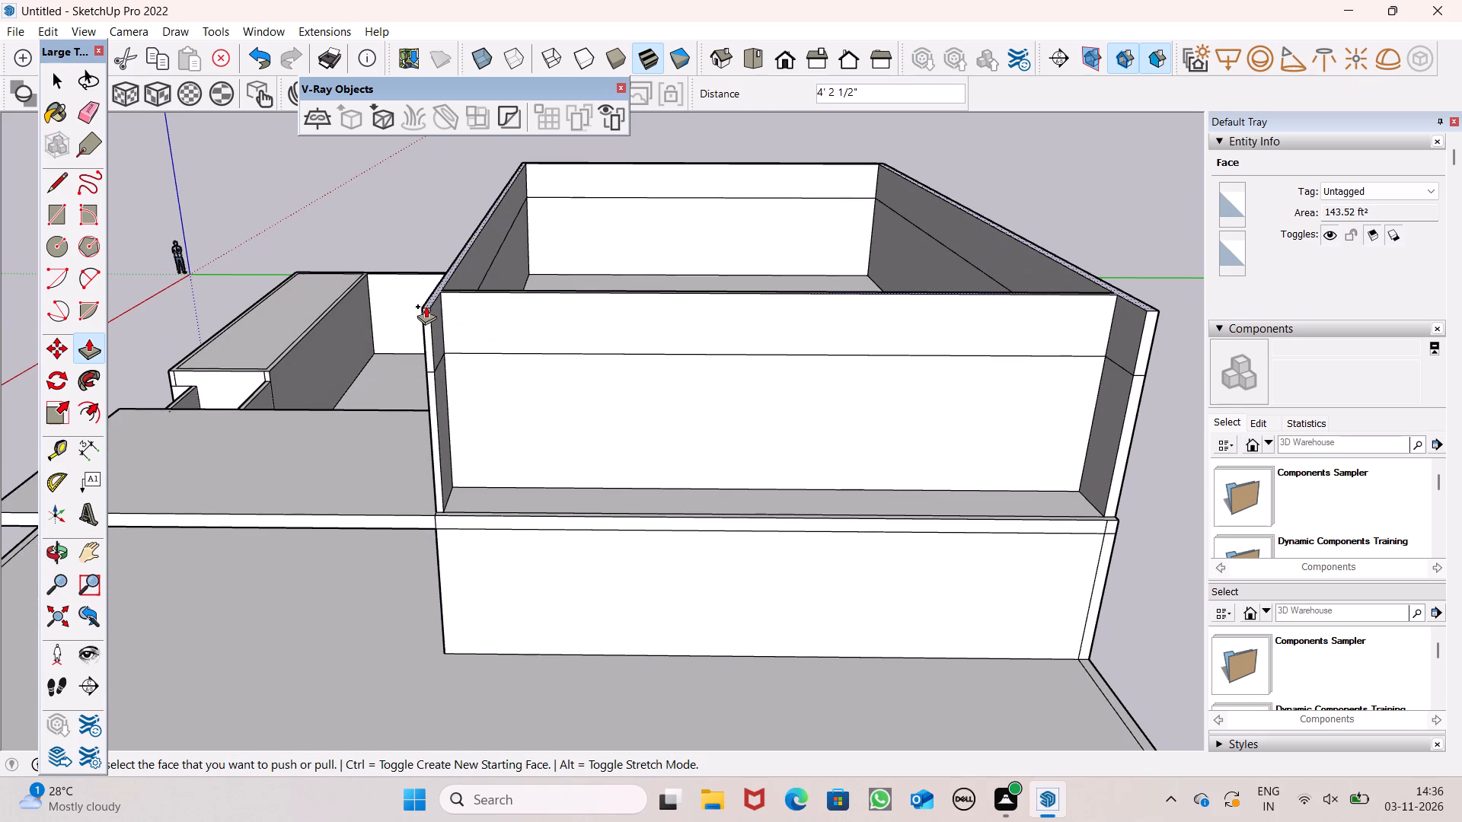
{"action": "key", "text": "1"}
{"action": "type", "text": "'5\""}
{"action": "key", "text": "Return"}
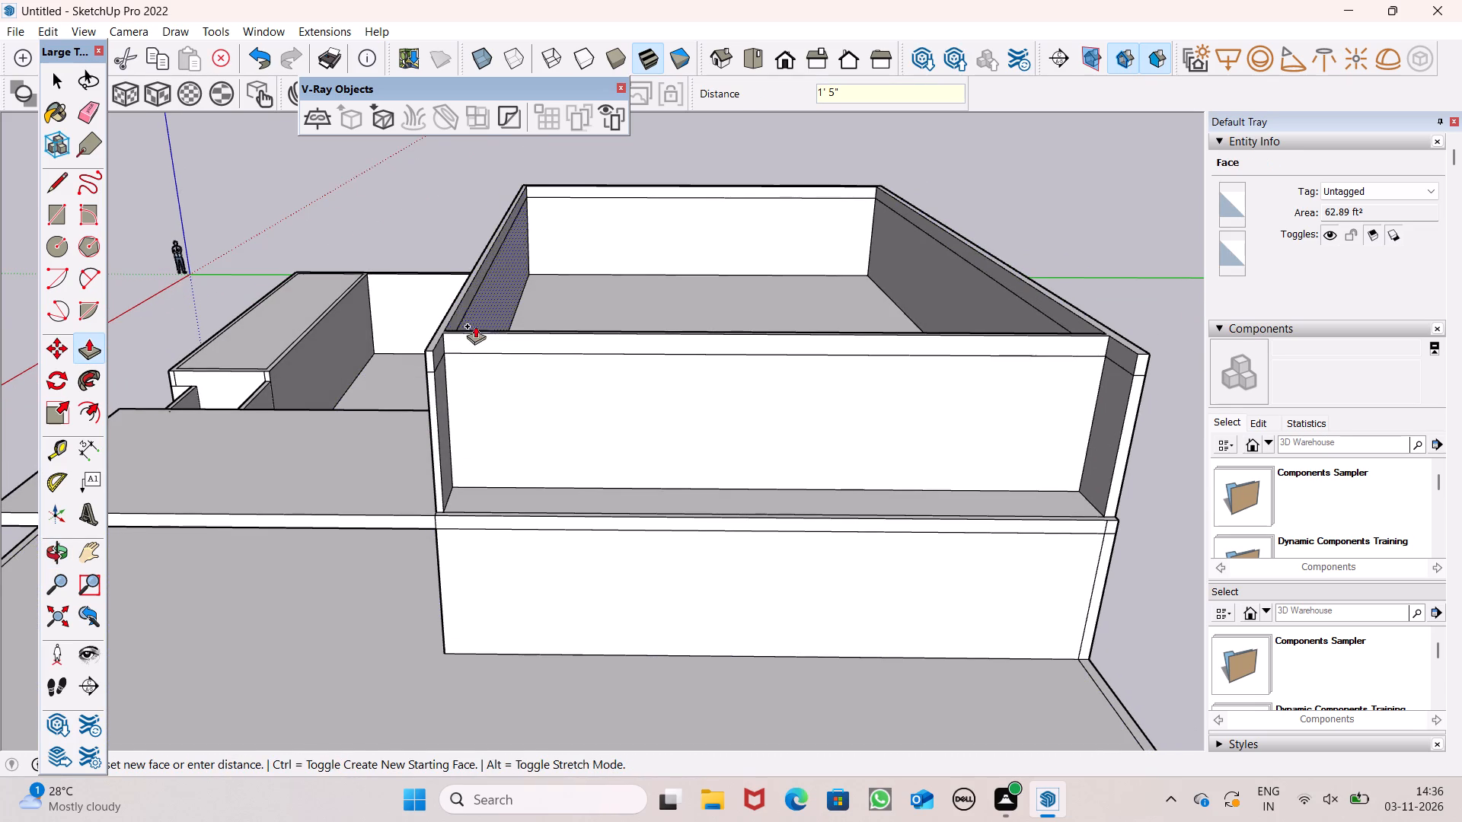
Push/Pull the top face above the 1' 5" band up 10' to form the next storey's walls.
{"action": "scroll", "coordinate": [475, 326], "scroll_direction": "down", "scroll_amount": 3}
{"action": "scroll", "coordinate": [444, 273], "scroll_direction": "up", "scroll_amount": 1}
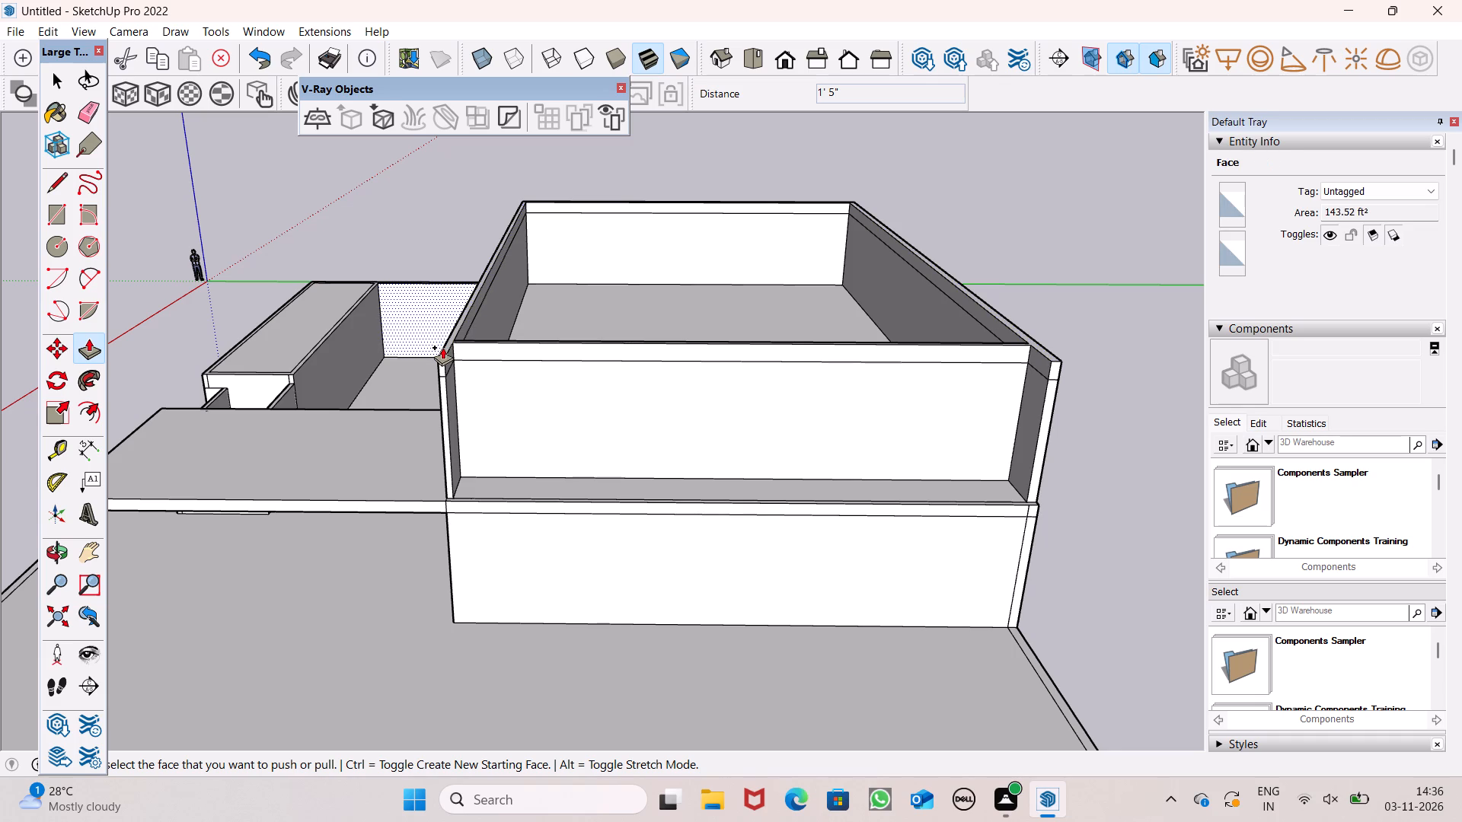
{"action": "left_click_drag", "start_coordinate": [443, 352], "coordinate": [439, 243]}
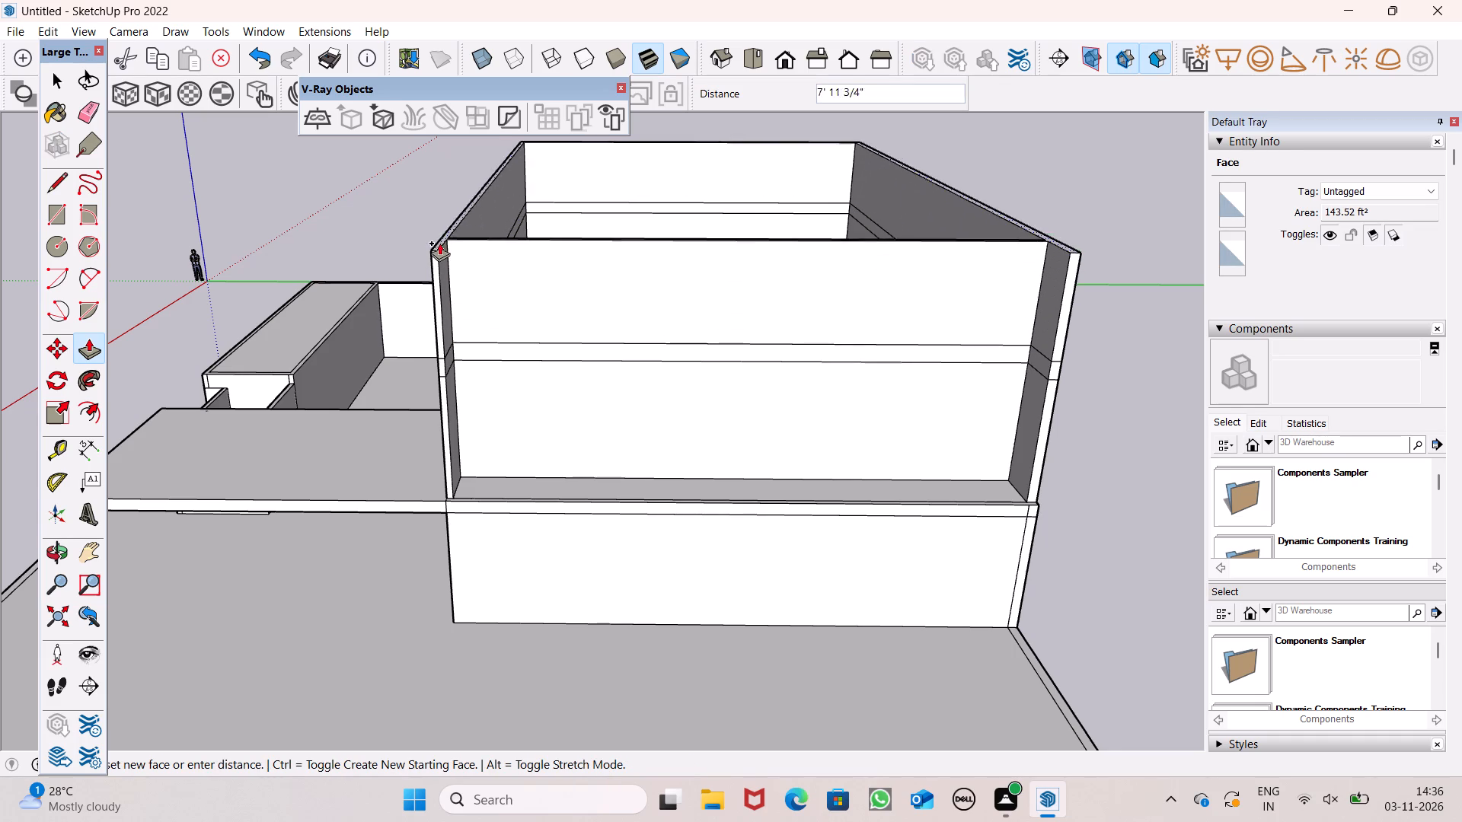
{"action": "left_click_drag", "start_coordinate": [439, 243], "coordinate": [435, 218]}
{"action": "type", "text": "10'"}
{"action": "key", "text": "Return"}
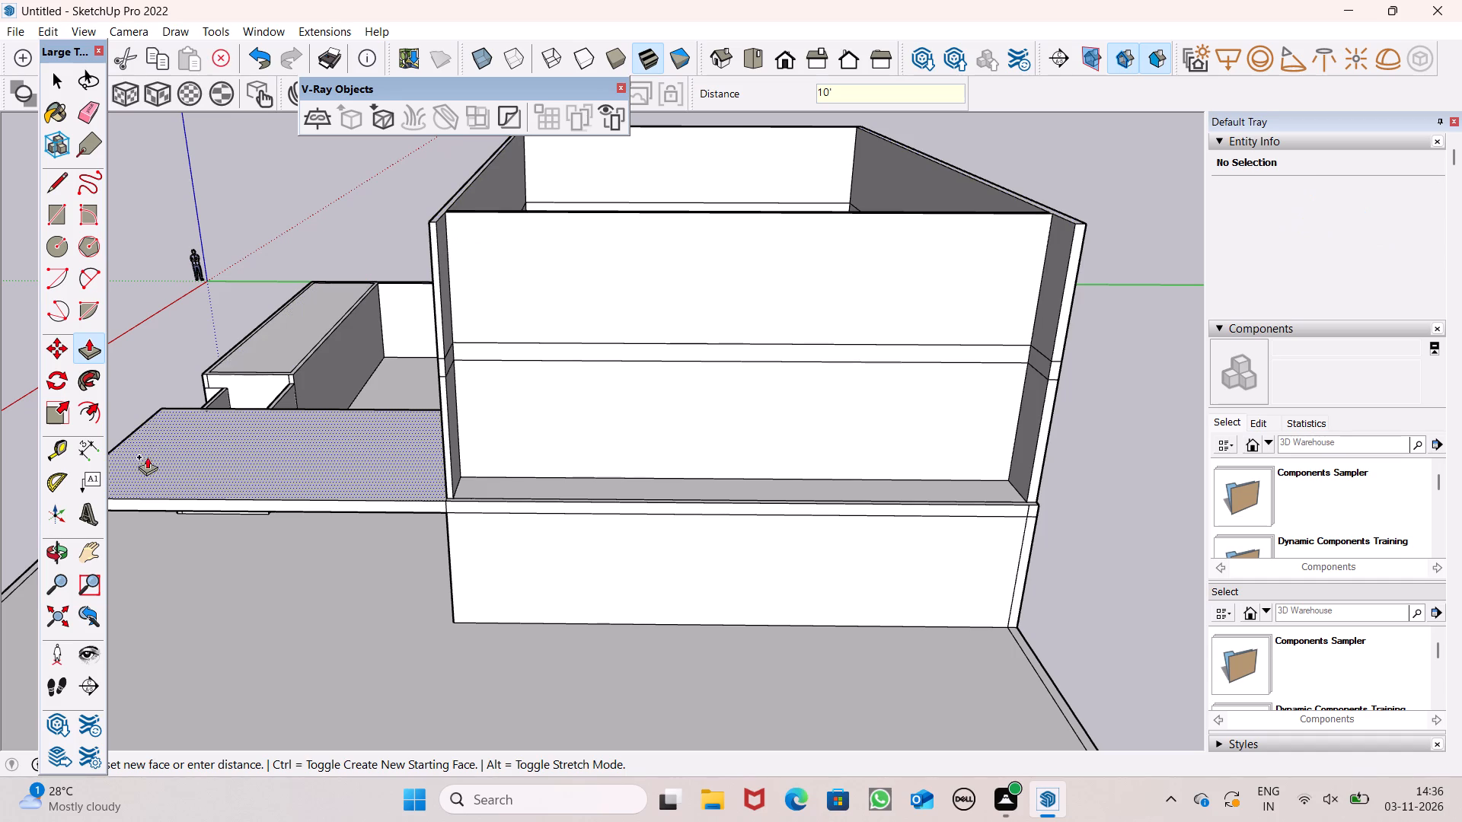
Measure the wall heights of the newest storey and its band at the front corner with the Dimension tool, without placing a dimension.
{"action": "left_click", "coordinate": [87, 459]}
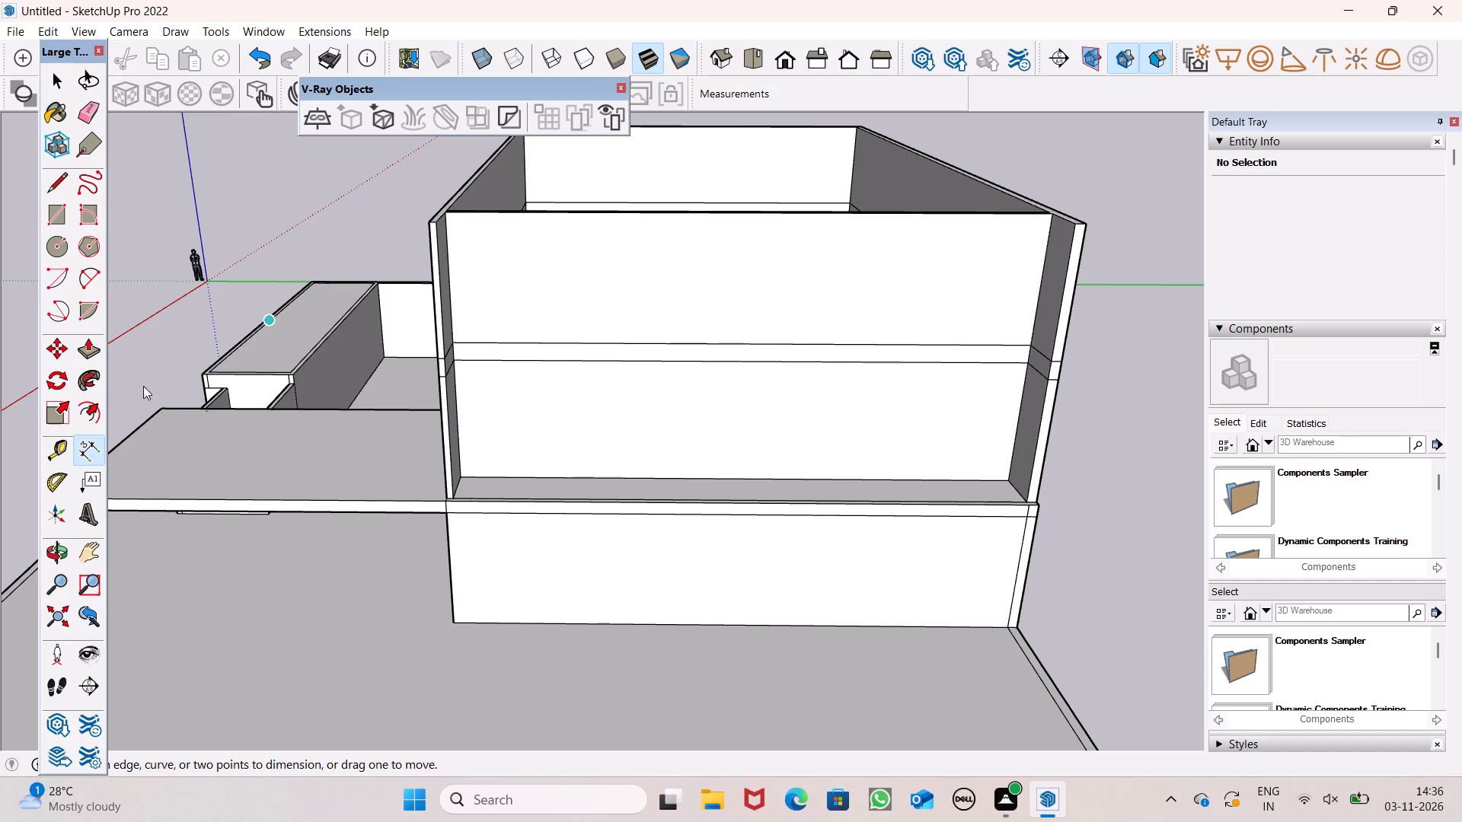
{"action": "left_click", "coordinate": [450, 215]}
{"action": "left_click", "coordinate": [453, 343]}
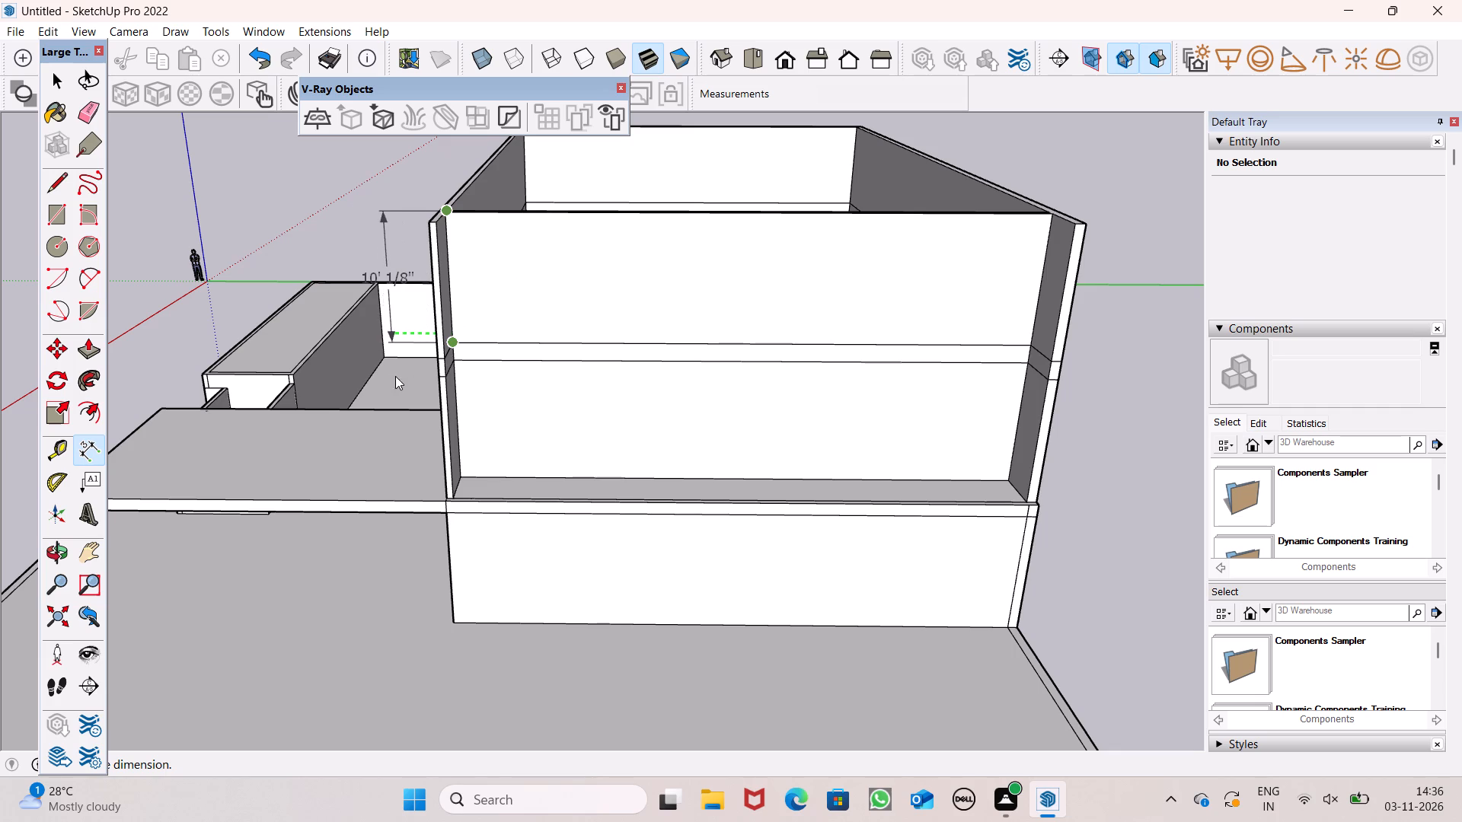
{"action": "key", "text": "space"}
{"action": "left_click", "coordinate": [94, 458]}
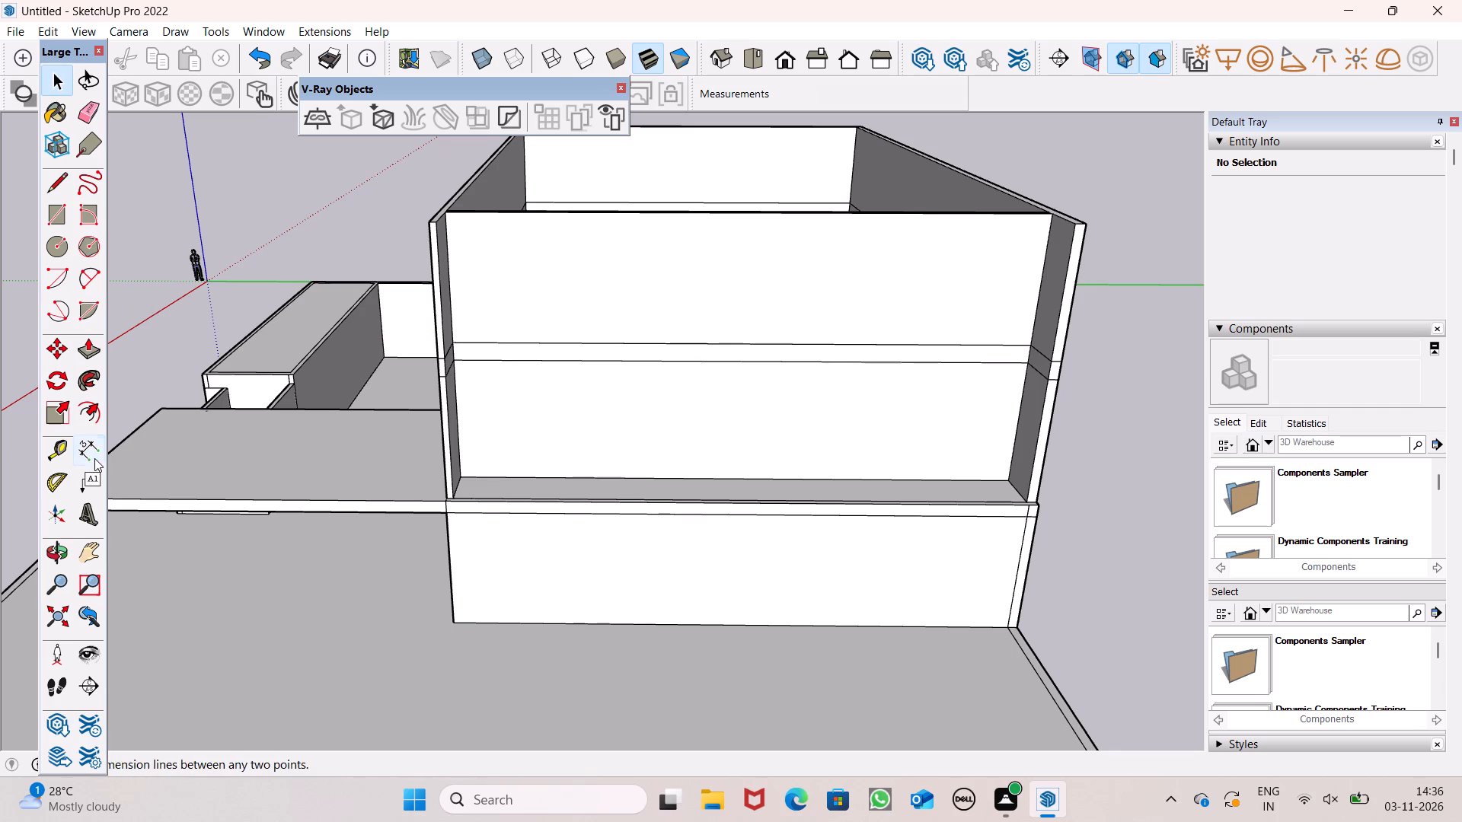
{"action": "middle_click_drag", "start_coordinate": [317, 336], "coordinate": [401, 315]}
{"action": "scroll", "coordinate": [541, 203], "scroll_direction": "up", "scroll_amount": 4}
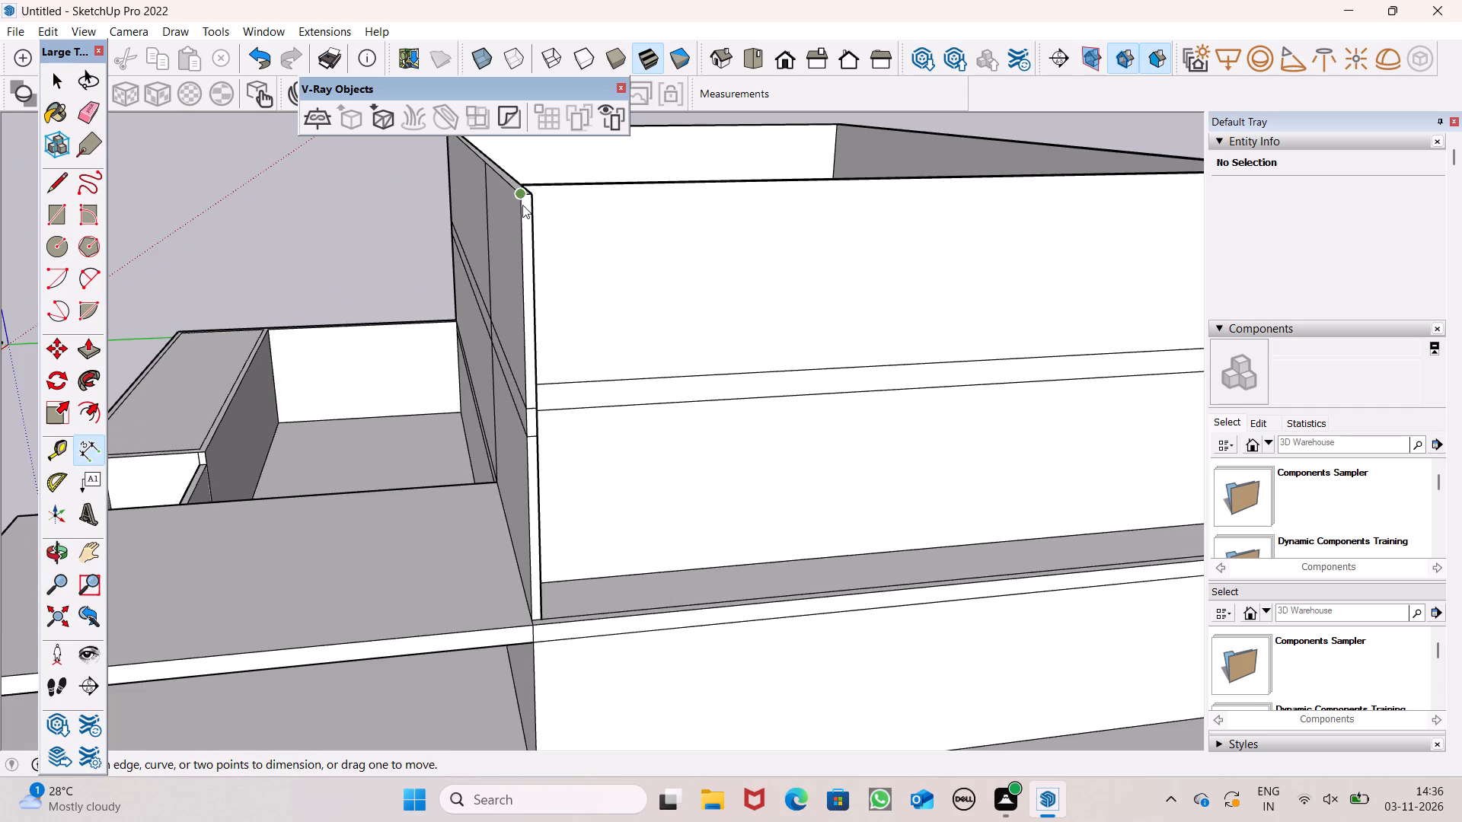
{"action": "left_click", "coordinate": [522, 205]}
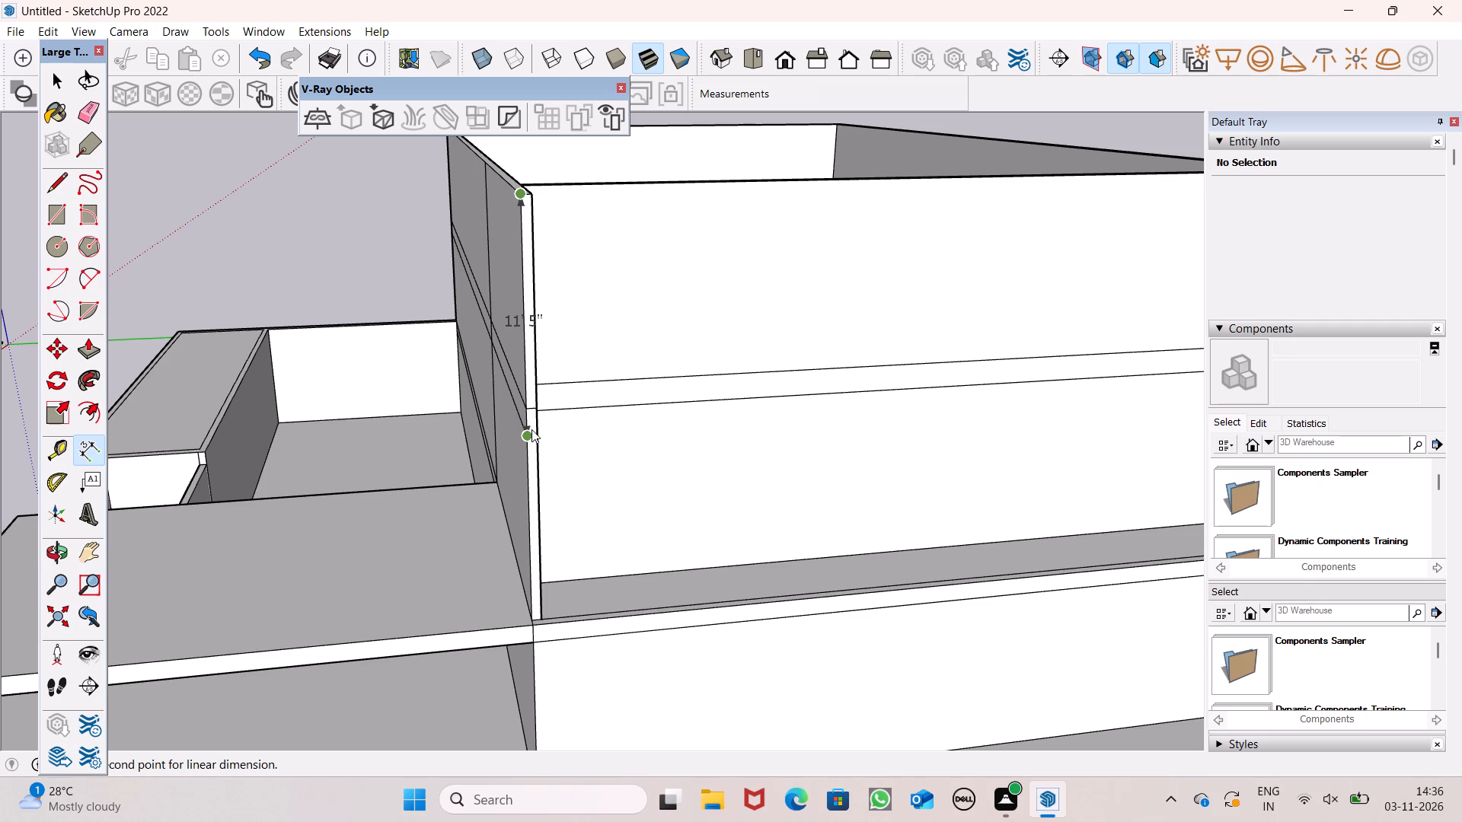
{"action": "key", "text": "space"}
Push/Pull the top face of the second upper storey's walls up 1' 5" as a separate band.
{"action": "scroll", "coordinate": [509, 377], "scroll_direction": "down", "scroll_amount": 4}
{"action": "middle_click_drag", "start_coordinate": [710, 368], "coordinate": [516, 407]}
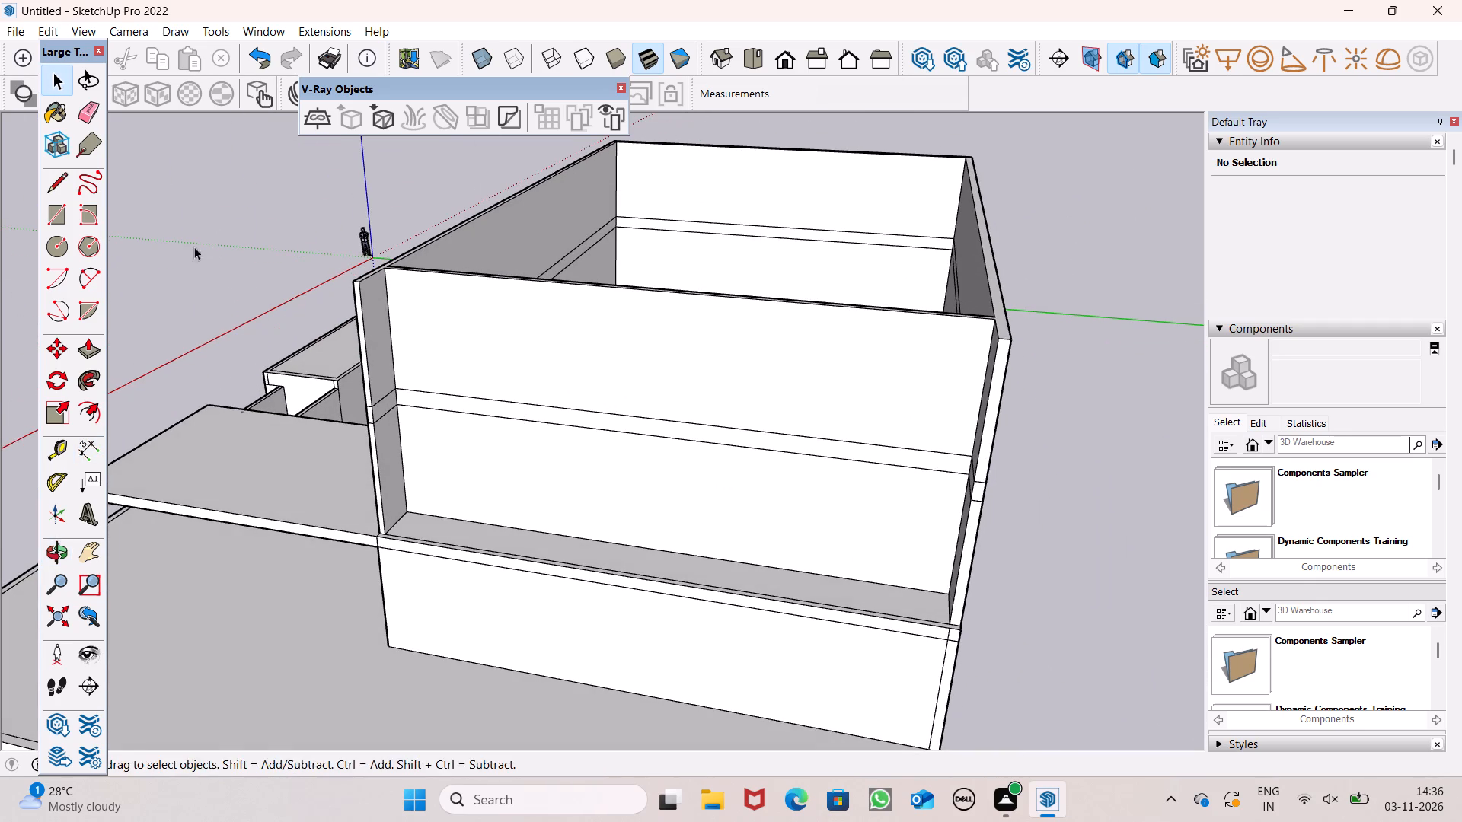
{"action": "left_click", "coordinate": [78, 348]}
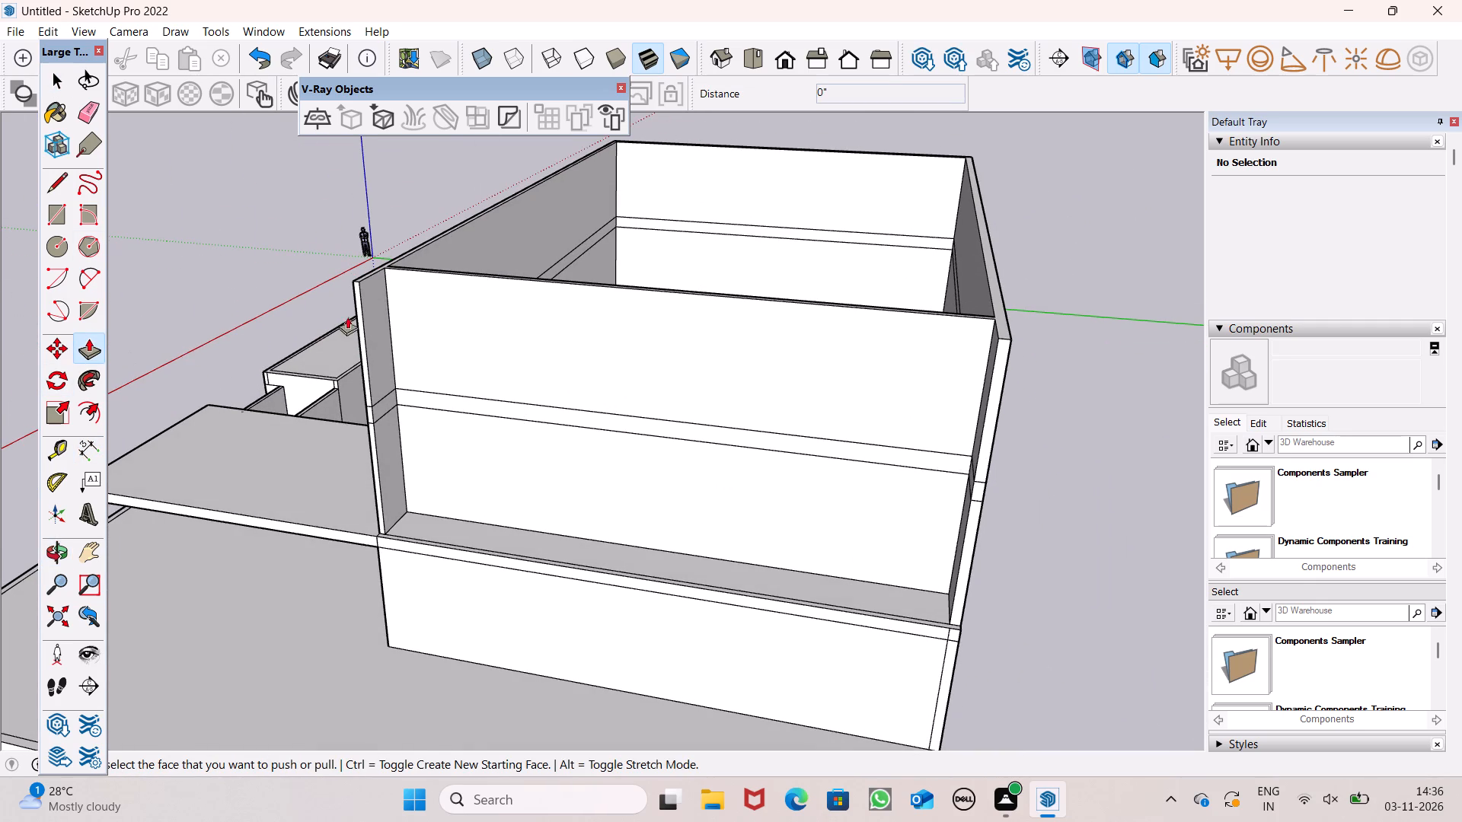
{"action": "scroll", "coordinate": [418, 320], "scroll_direction": "down", "scroll_amount": 2}
{"action": "middle_click_drag", "start_coordinate": [480, 356], "coordinate": [593, 524]}
{"action": "scroll", "coordinate": [512, 473], "scroll_direction": "up", "scroll_amount": 4}
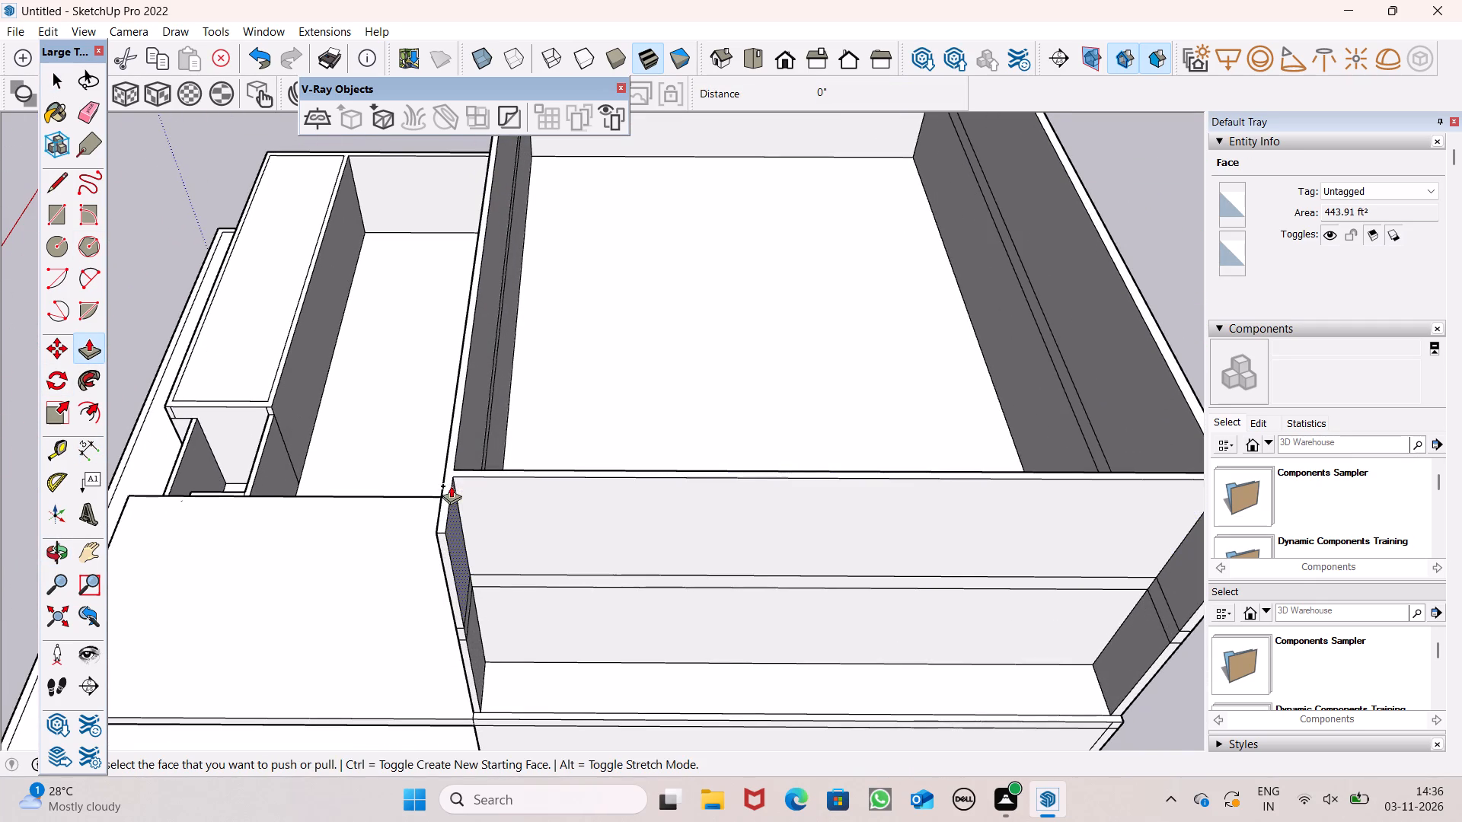
{"action": "left_click_drag", "start_coordinate": [450, 484], "coordinate": [432, 342]}
{"action": "type", "text": "1'5\""}
{"action": "key", "text": "Return"}
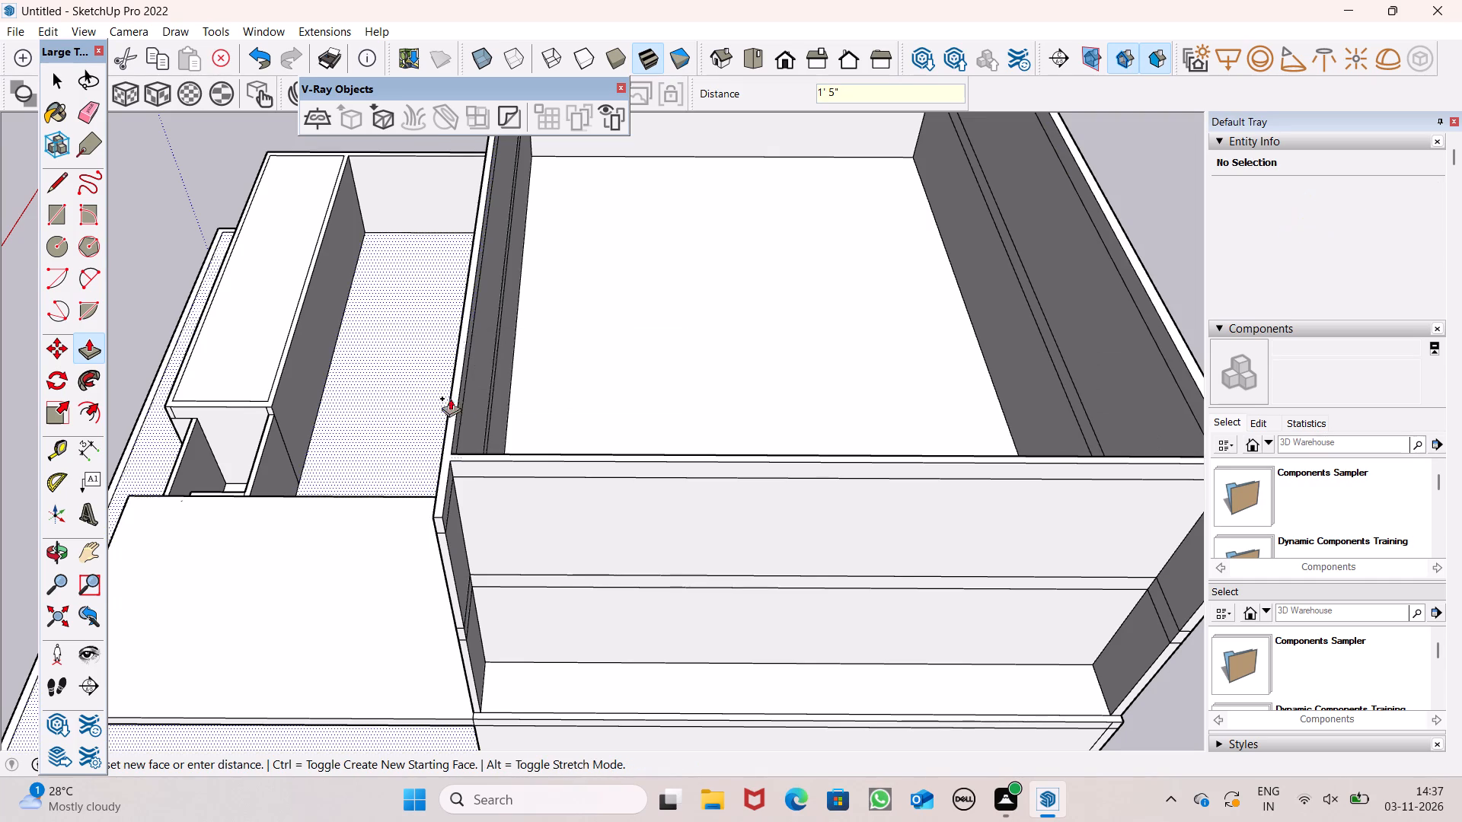
Push/Pull the top face of the new band up 10' as a separate section for the third upper storey's walls.
{"action": "left_click_drag", "start_coordinate": [443, 485], "coordinate": [404, 323]}
{"action": "type", "text": "10'"}
{"action": "key", "text": "Return"}
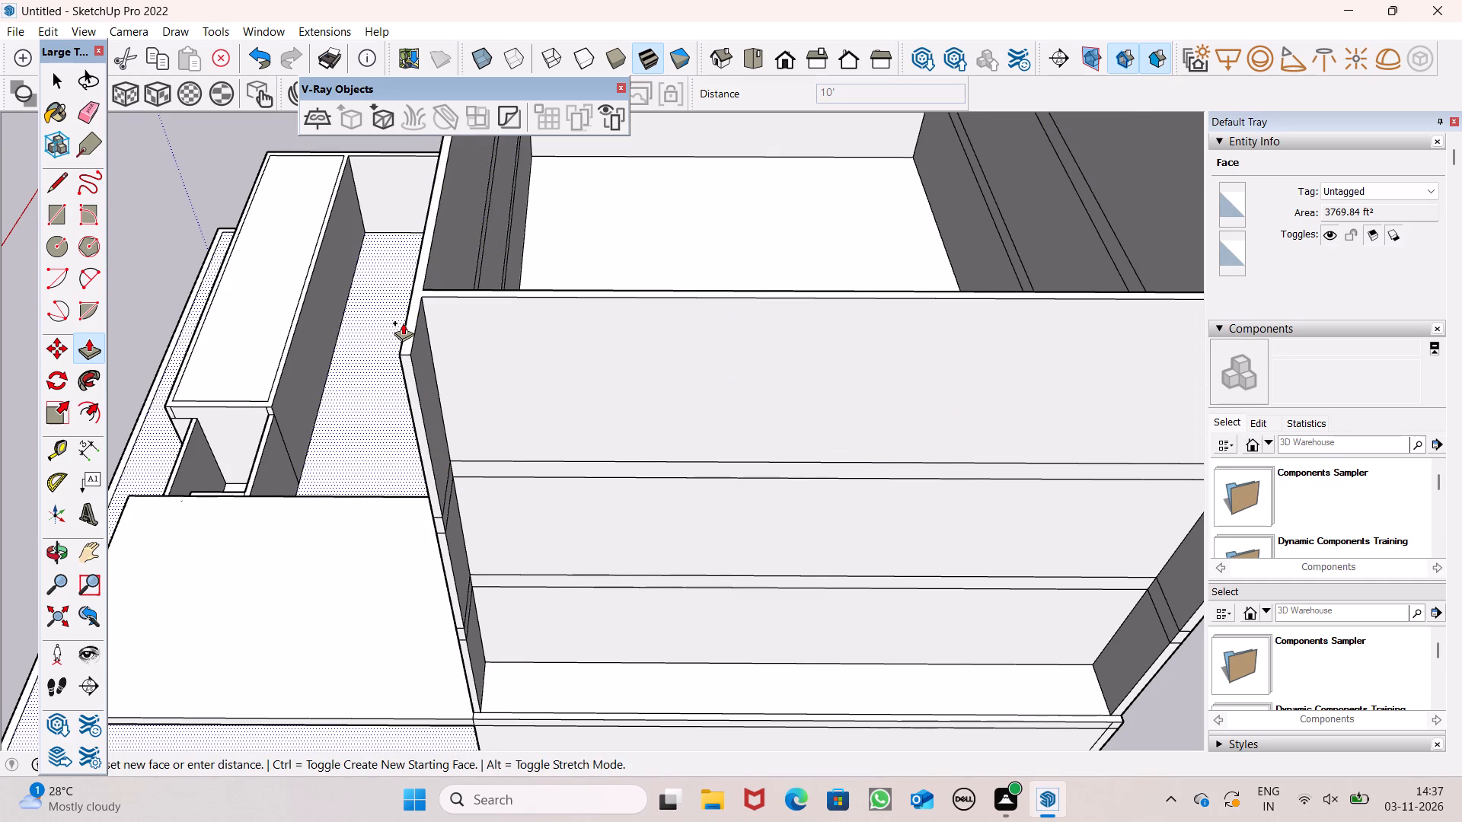
Examine the stacked storeys and their floor bands from the front and side of the building.
{"action": "scroll", "coordinate": [440, 397], "scroll_direction": "down", "scroll_amount": 4}
{"action": "middle_click_drag", "start_coordinate": [478, 456], "coordinate": [413, 193]}
{"action": "scroll", "coordinate": [413, 193], "scroll_direction": "up", "scroll_amount": 1}
{"action": "scroll", "coordinate": [568, 407], "scroll_direction": "down", "scroll_amount": 2}
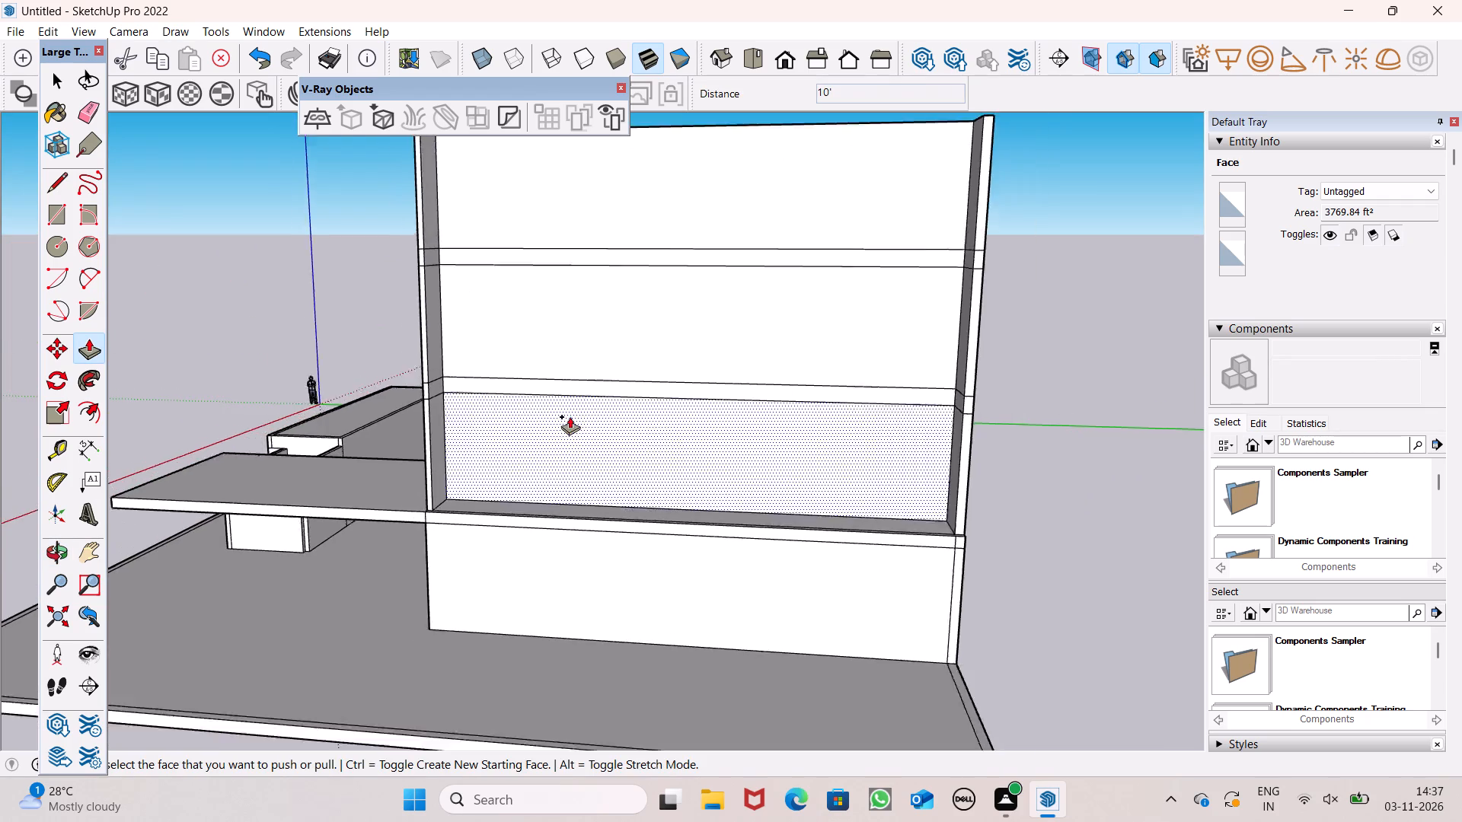
{"action": "scroll", "coordinate": [570, 416], "scroll_direction": "down", "scroll_amount": 5}
{"action": "scroll", "coordinate": [397, 177], "scroll_direction": "up", "scroll_amount": 3}
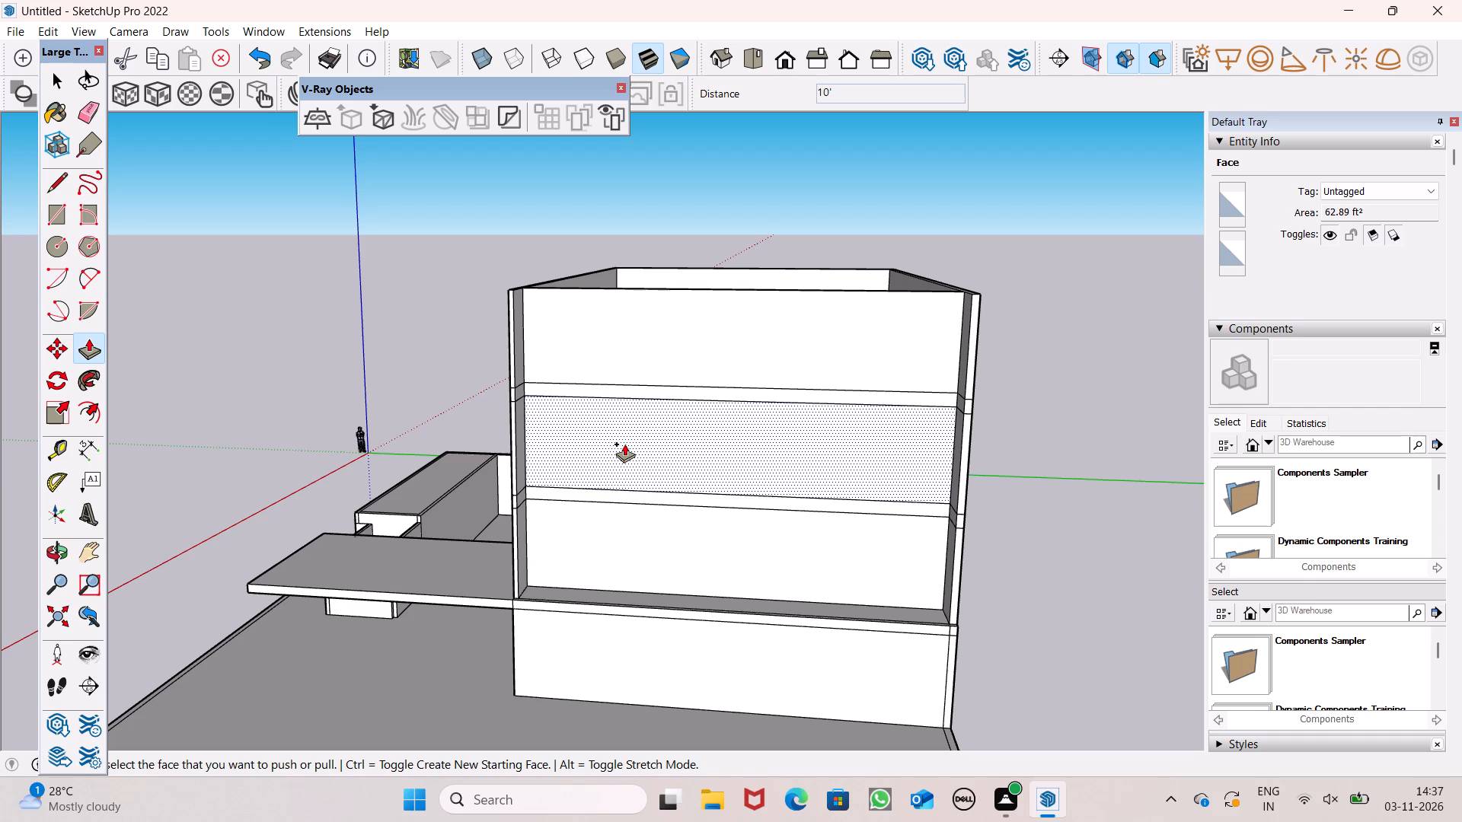
{"action": "middle_click_drag", "start_coordinate": [672, 533], "coordinate": [653, 477]}
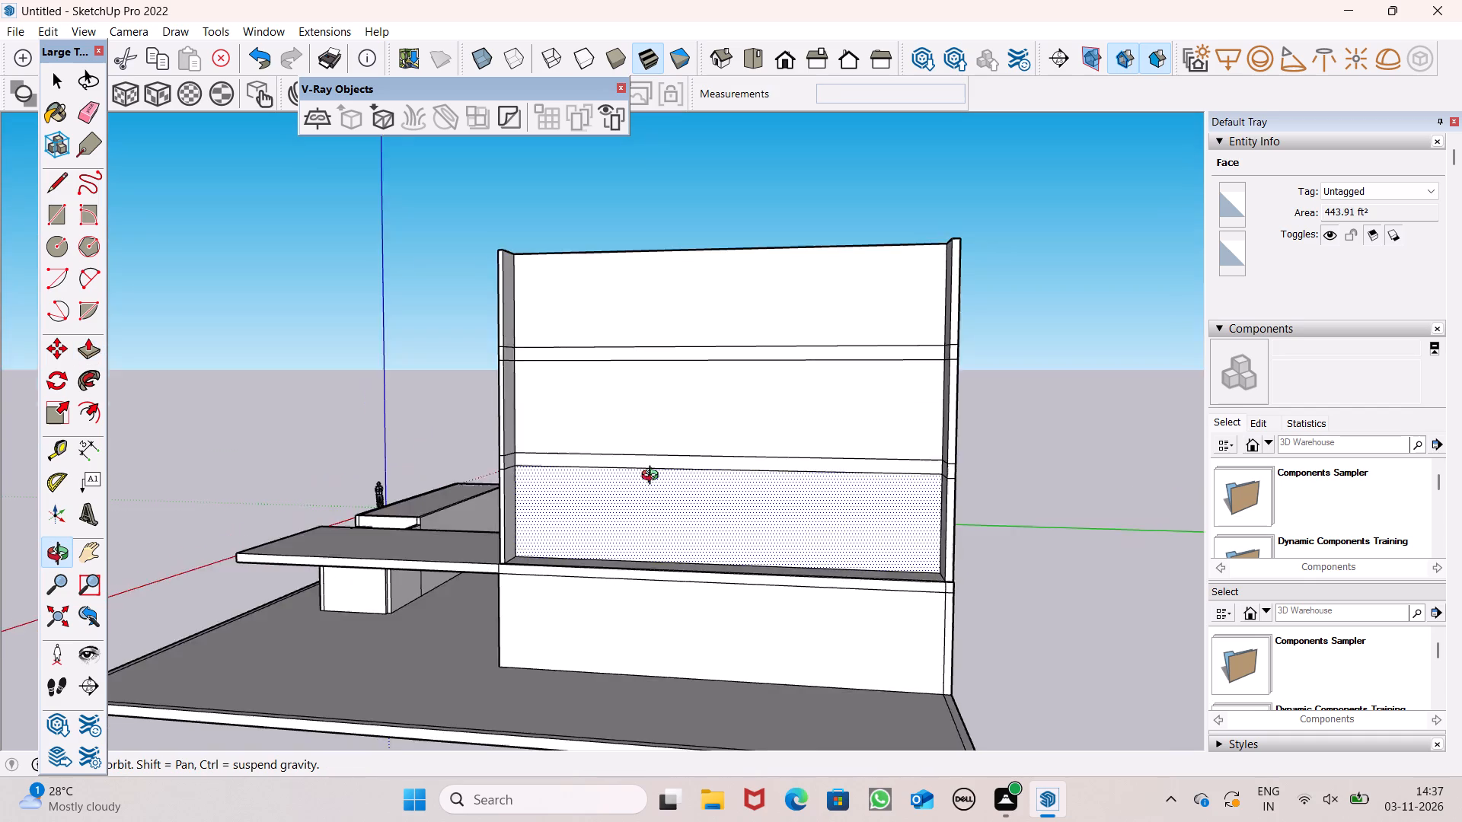
{"action": "middle_click_drag", "start_coordinate": [653, 477], "coordinate": [528, 451]}
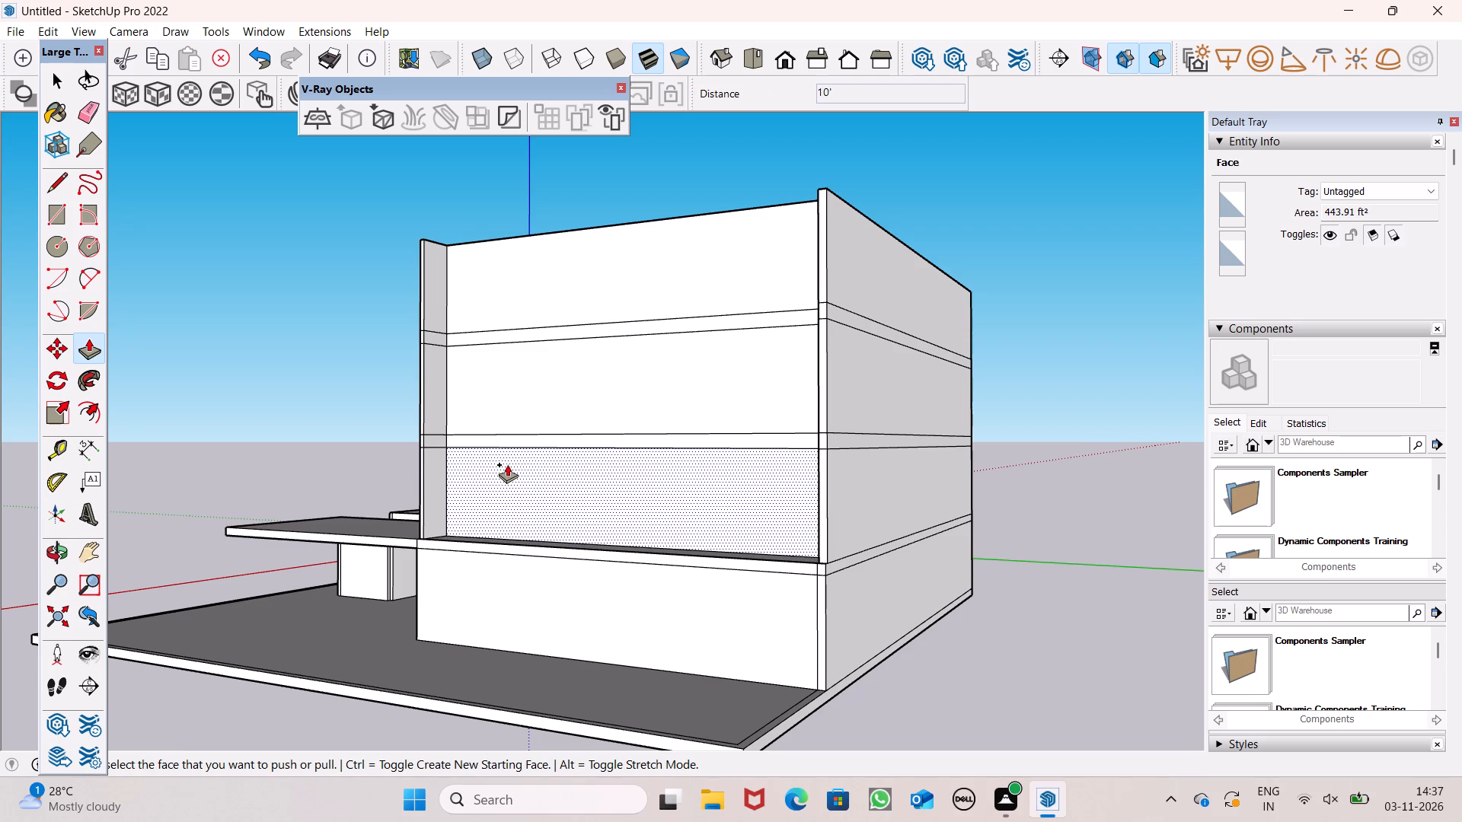
Push/Pull the top face of the third upper storey's walls up 1' 5" as a separate band.
{"action": "middle_click_drag", "start_coordinate": [538, 489], "coordinate": [757, 709]}
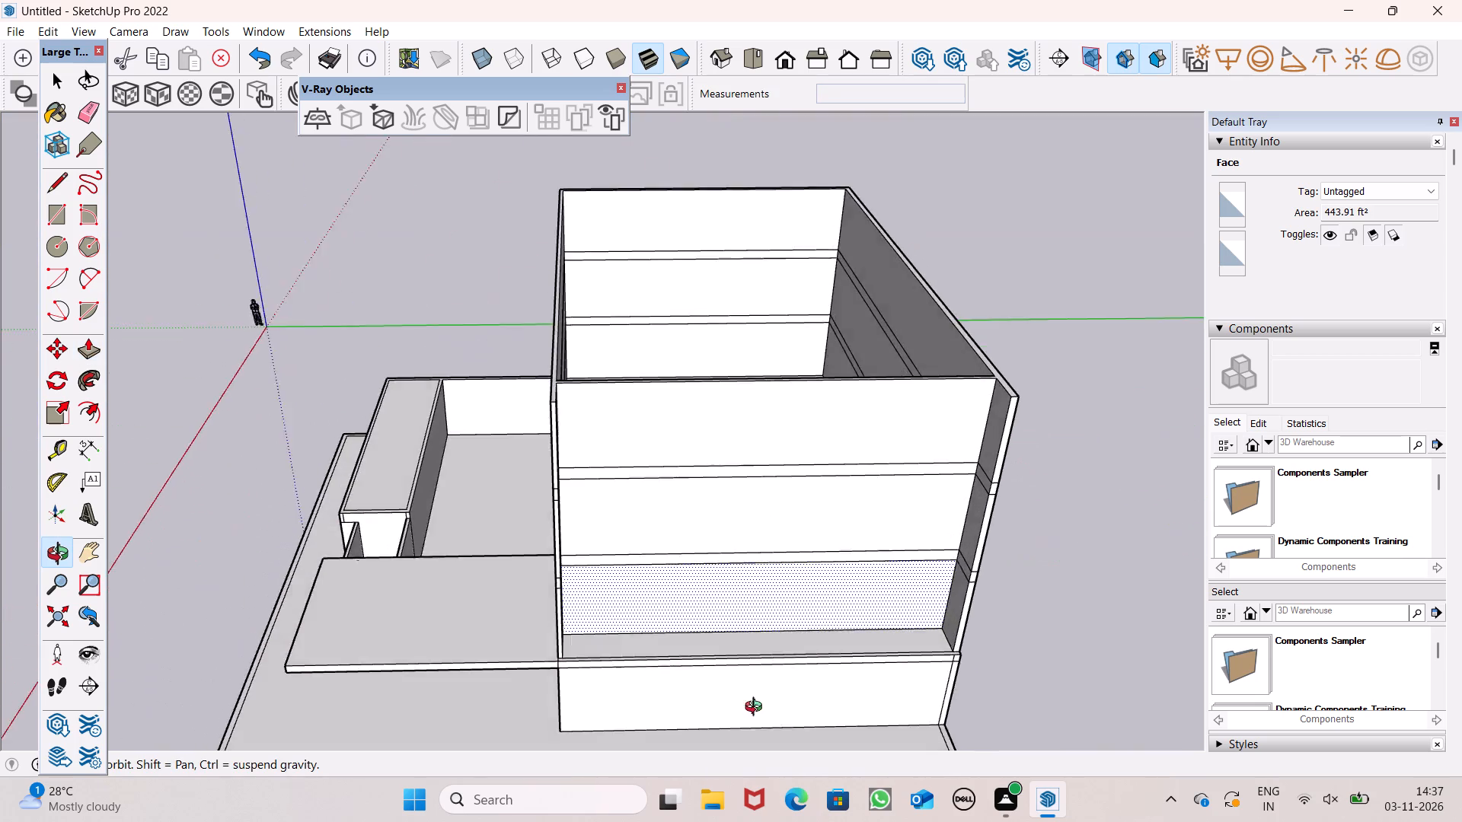
{"action": "middle_click_drag", "start_coordinate": [757, 709], "coordinate": [685, 716]}
{"action": "scroll", "coordinate": [510, 340], "scroll_direction": "up", "scroll_amount": 2}
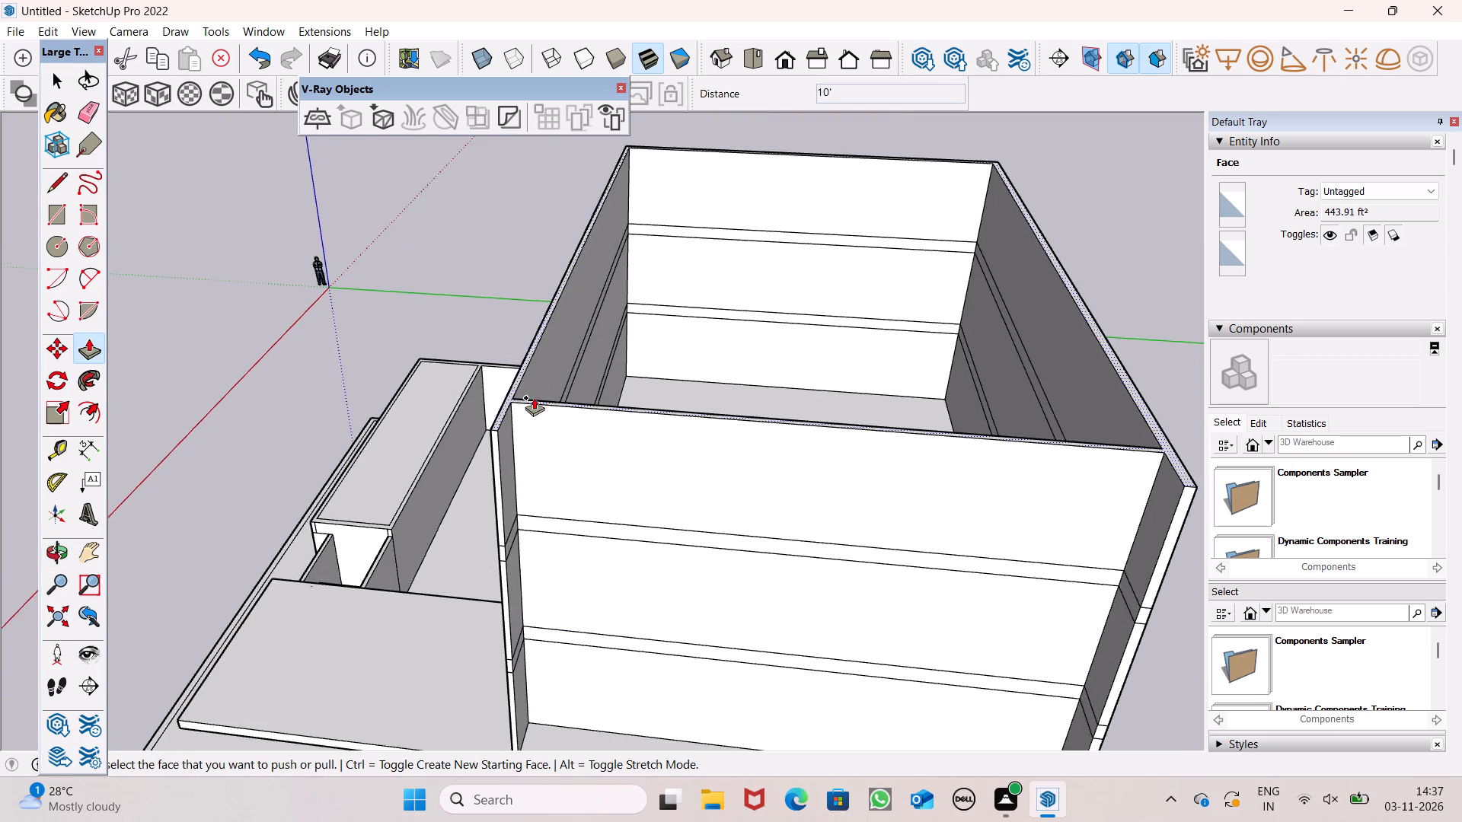
{"action": "scroll", "coordinate": [534, 397], "scroll_direction": "up", "scroll_amount": 2}
{"action": "left_click_drag", "start_coordinate": [493, 422], "coordinate": [483, 326]}
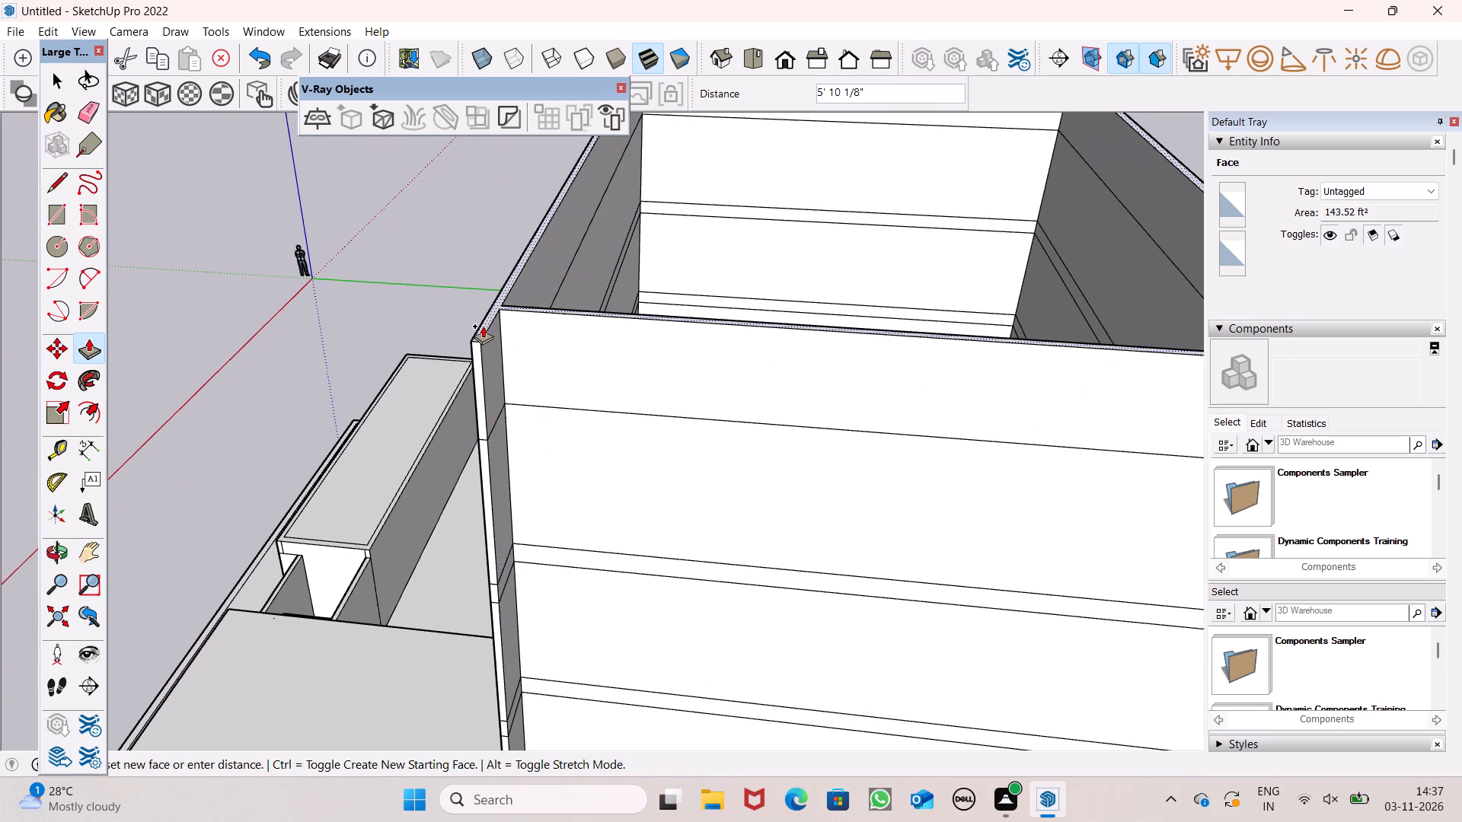
{"action": "left_click_drag", "start_coordinate": [483, 326], "coordinate": [482, 325]}
{"action": "type", "text": "1'5\""}
{"action": "key", "text": "Return"}
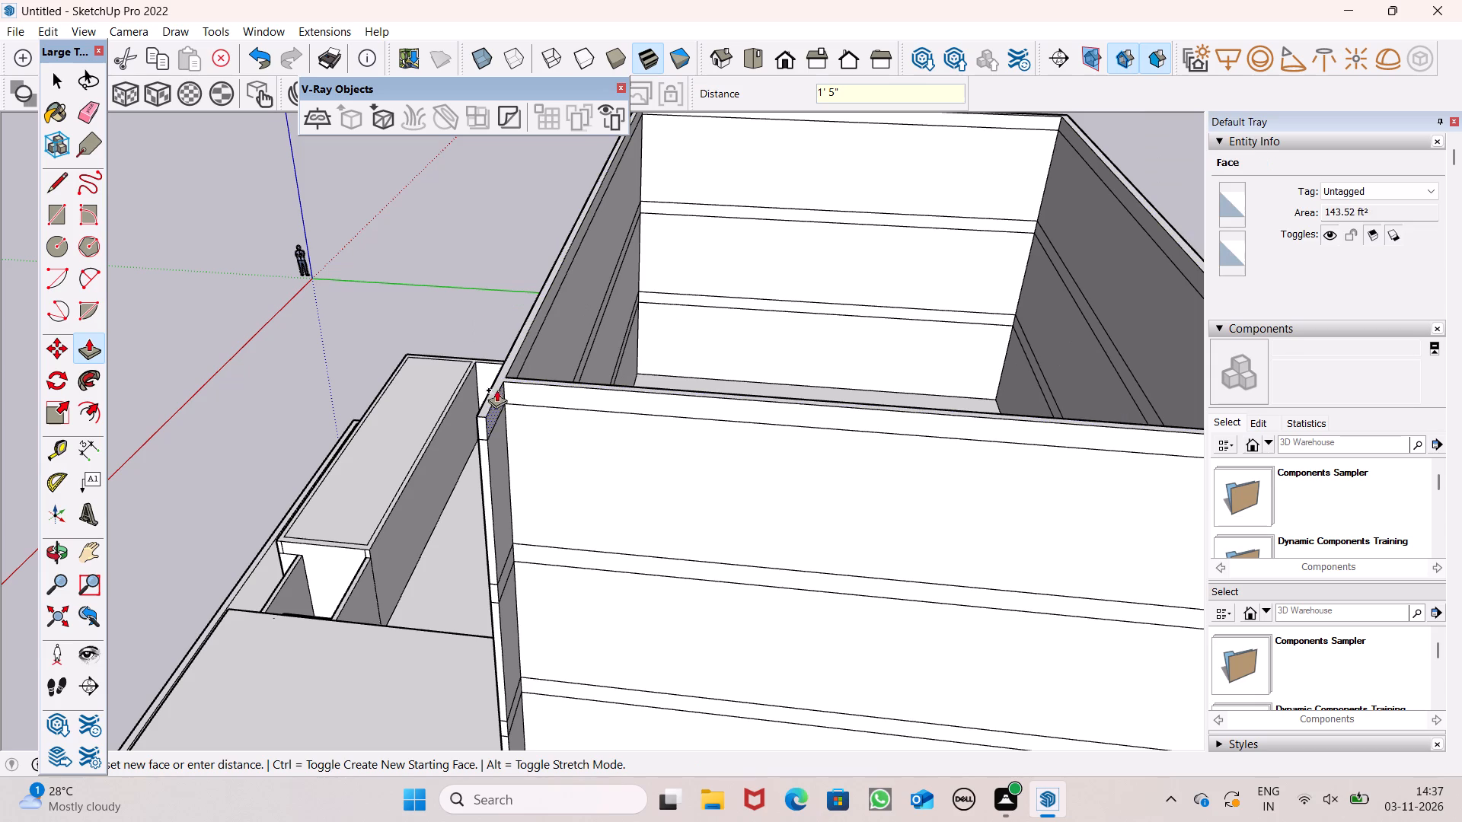
Push/Pull the top face of that band up 10' as a separate section for the fourth upper storey's walls.
{"action": "left_click_drag", "start_coordinate": [492, 386], "coordinate": [463, 215]}
{"action": "type", "text": "10'"}
{"action": "key", "text": "Return"}
Push/Pull the top face of the fourth upper storey's walls up 1' 5" as a separate band.
{"action": "scroll", "coordinate": [547, 358], "scroll_direction": "down", "scroll_amount": 7}
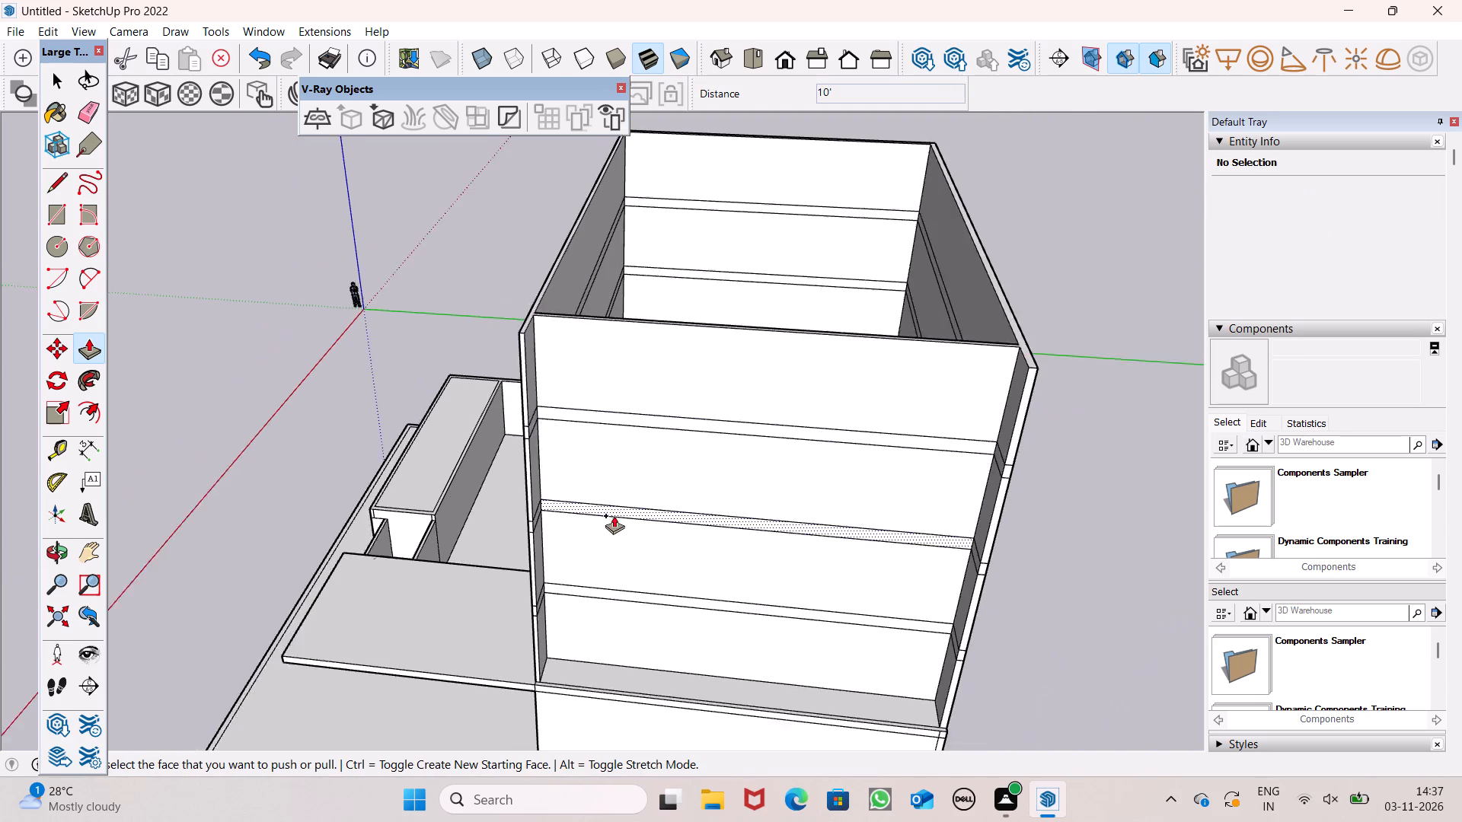
{"action": "scroll", "coordinate": [556, 320], "scroll_direction": "down", "scroll_amount": 5}
{"action": "scroll", "coordinate": [541, 284], "scroll_direction": "up", "scroll_amount": 8}
{"action": "scroll", "coordinate": [574, 398], "scroll_direction": "down", "scroll_amount": 8}
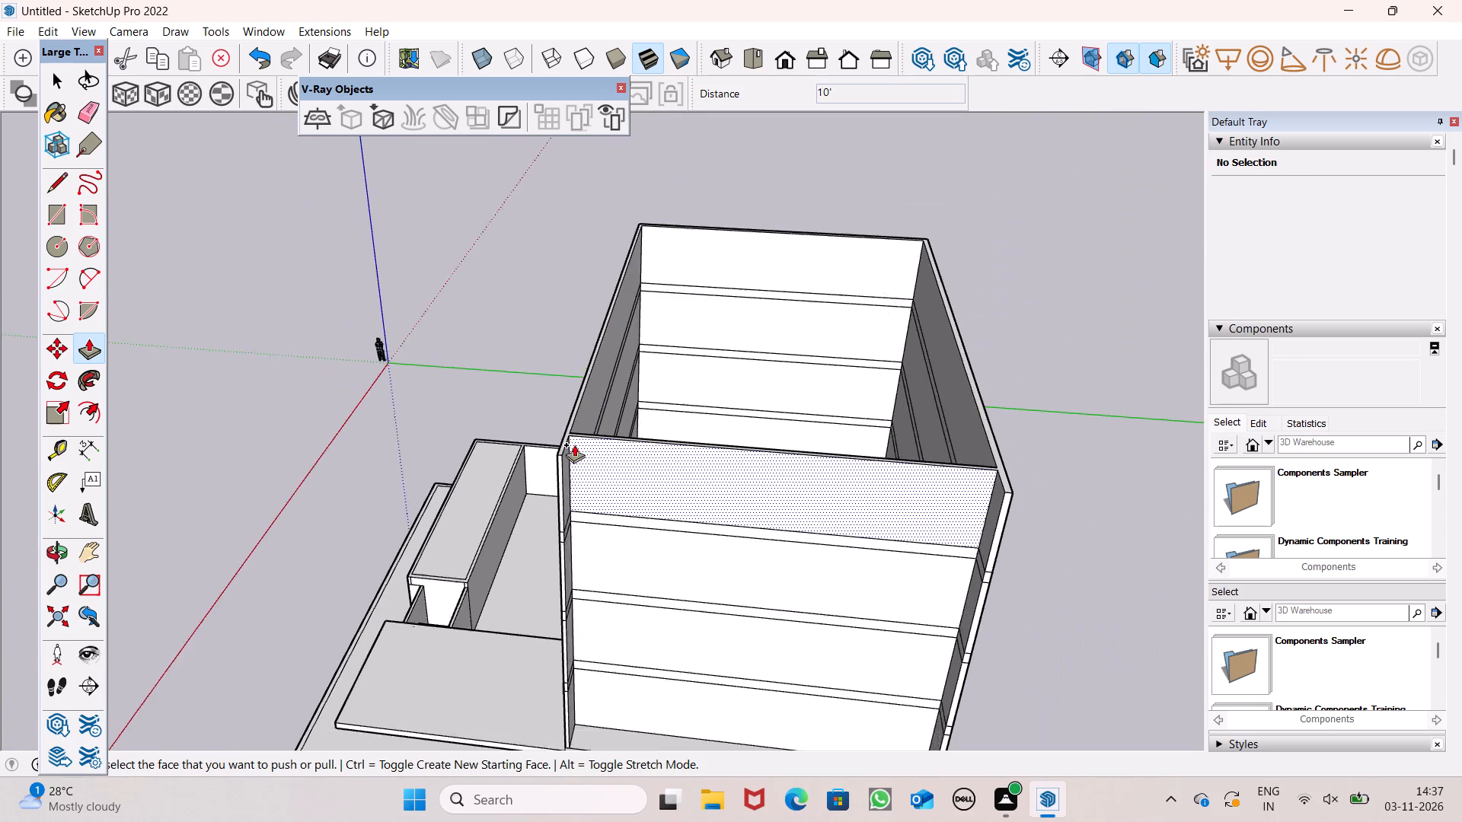
{"action": "scroll", "coordinate": [574, 444], "scroll_direction": "down", "scroll_amount": 2}
{"action": "scroll", "coordinate": [571, 436], "scroll_direction": "up", "scroll_amount": 5}
{"action": "left_click_drag", "start_coordinate": [563, 441], "coordinate": [551, 338]}
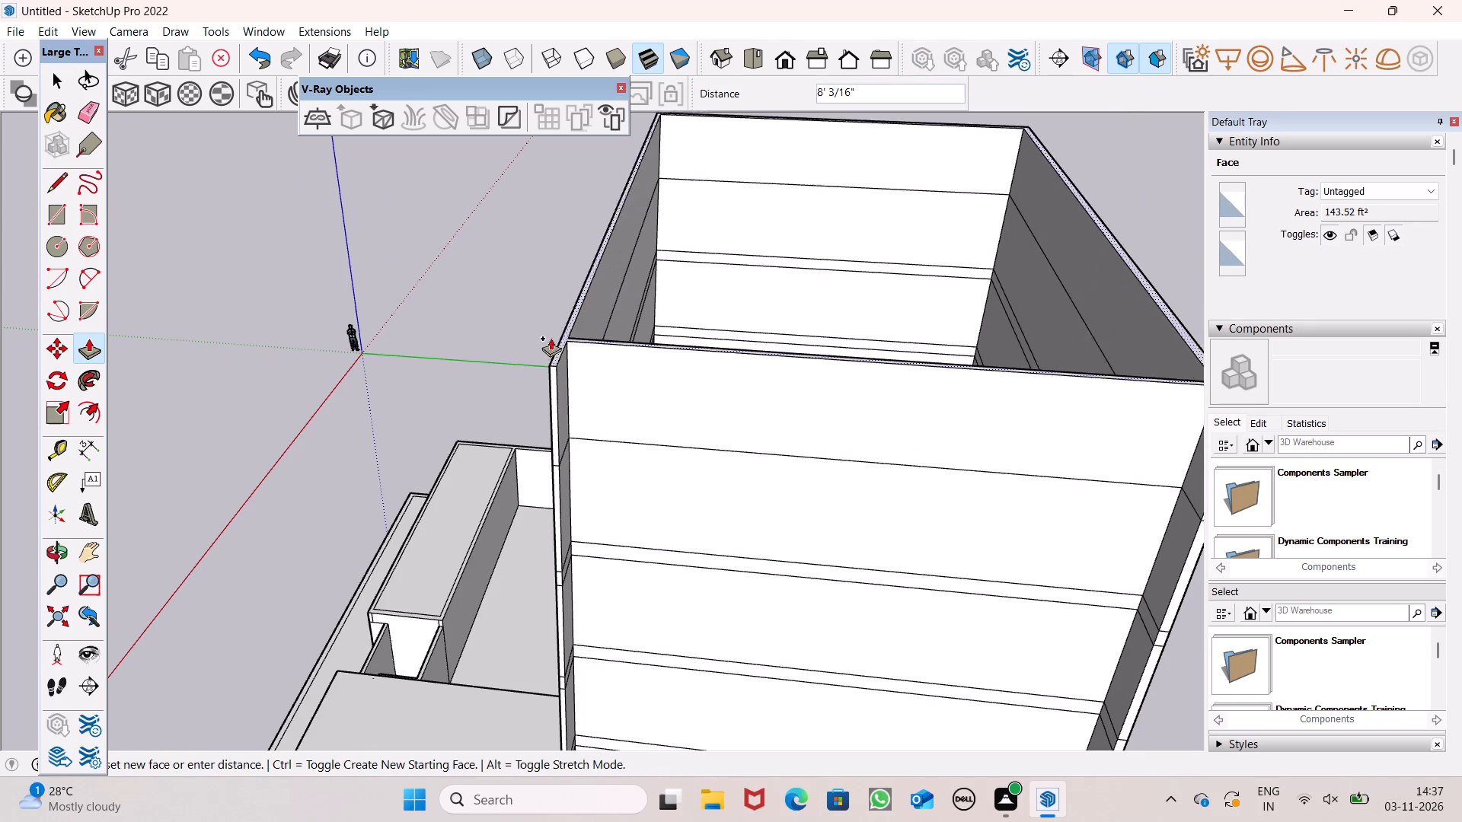
{"action": "left_click_drag", "start_coordinate": [551, 338], "coordinate": [538, 294]}
{"action": "type", "text": "1'5\""}
{"action": "key", "text": "Return"}
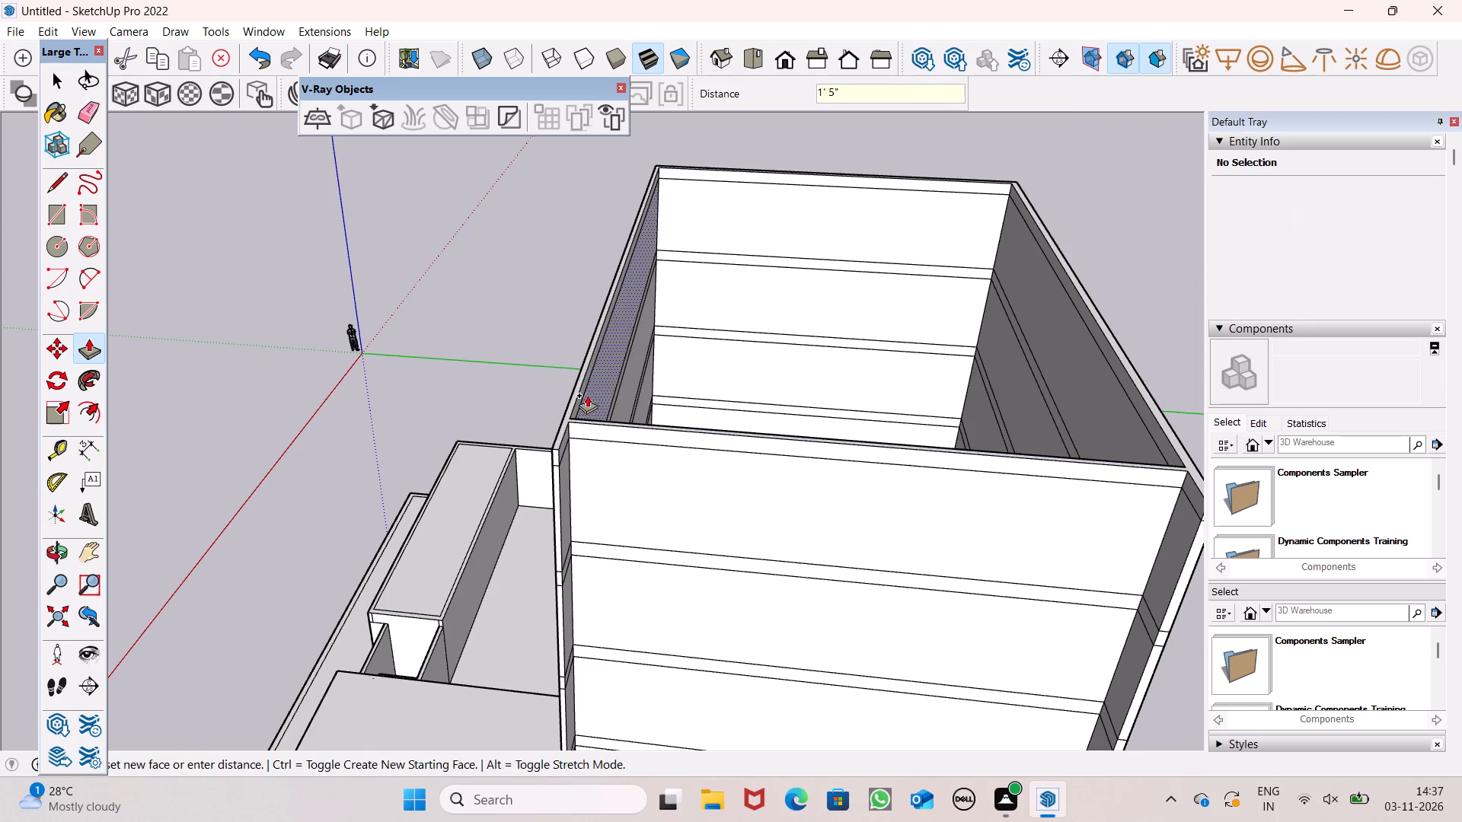
Push/Pull the top face of the uppermost band up 10' as a separate section for the fifth upper storey's walls.
{"action": "left_click_drag", "start_coordinate": [555, 440], "coordinate": [498, 251]}
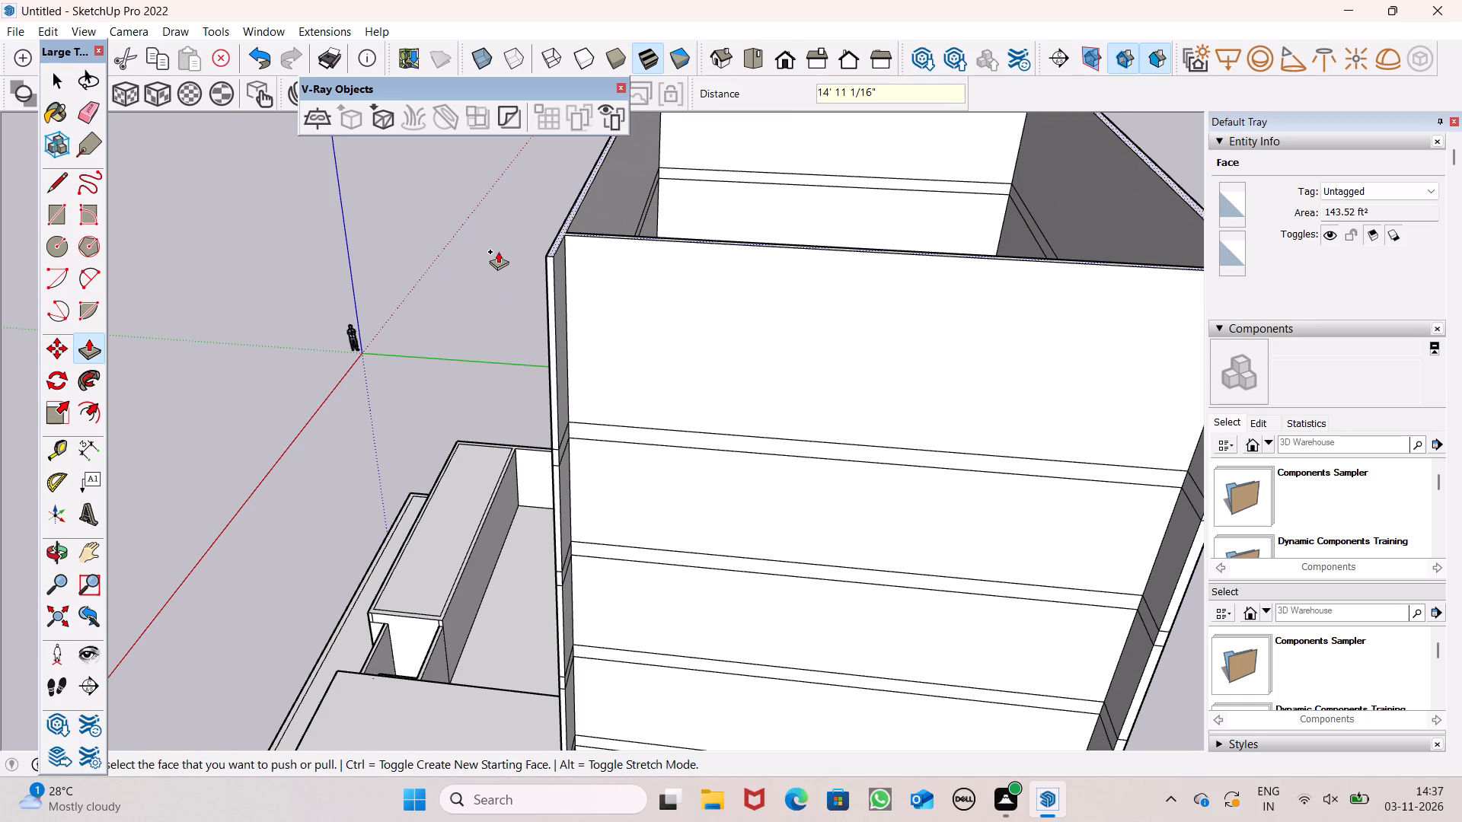
{"action": "key", "text": "1"}
{"action": "type", "text": "0'"}
{"action": "key", "text": "Return"}
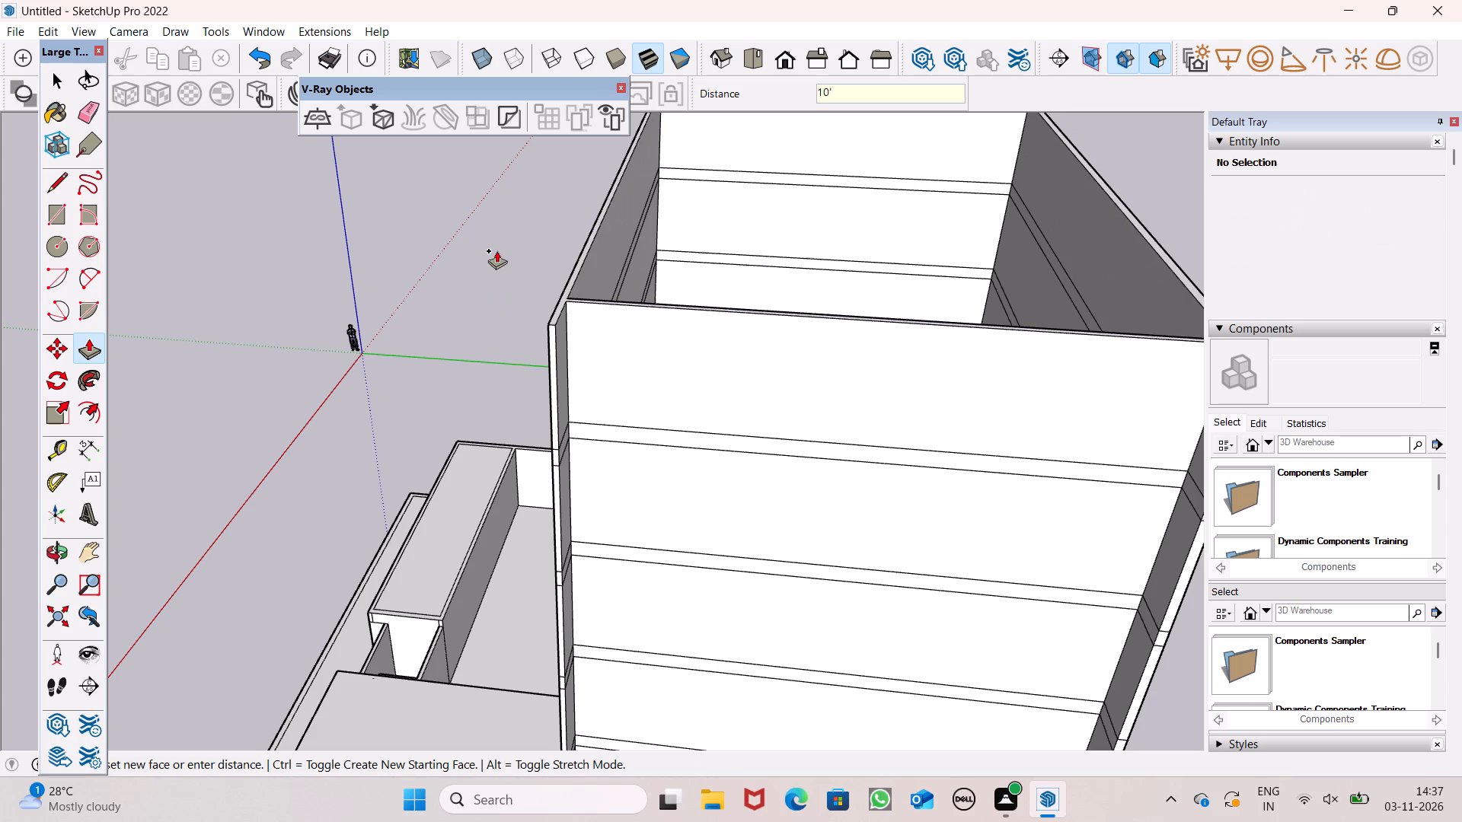
Push/Pull the top face of the fifth upper storey's walls up 1' 5" as a separate band.
{"action": "scroll", "coordinate": [608, 301], "scroll_direction": "down", "scroll_amount": 5}
{"action": "scroll", "coordinate": [605, 217], "scroll_direction": "up", "scroll_amount": 6}
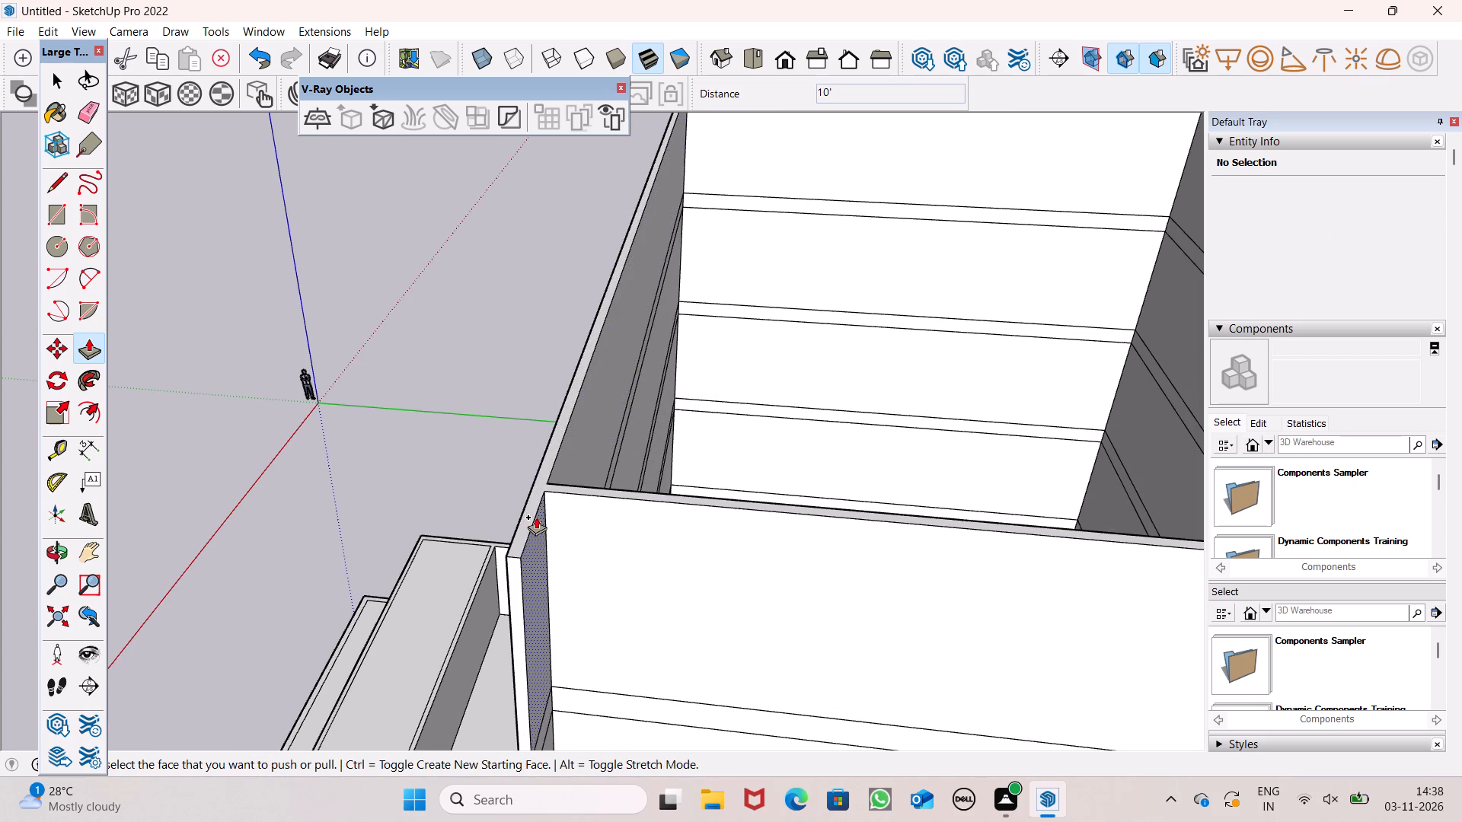
{"action": "left_click_drag", "start_coordinate": [532, 521], "coordinate": [513, 289]}
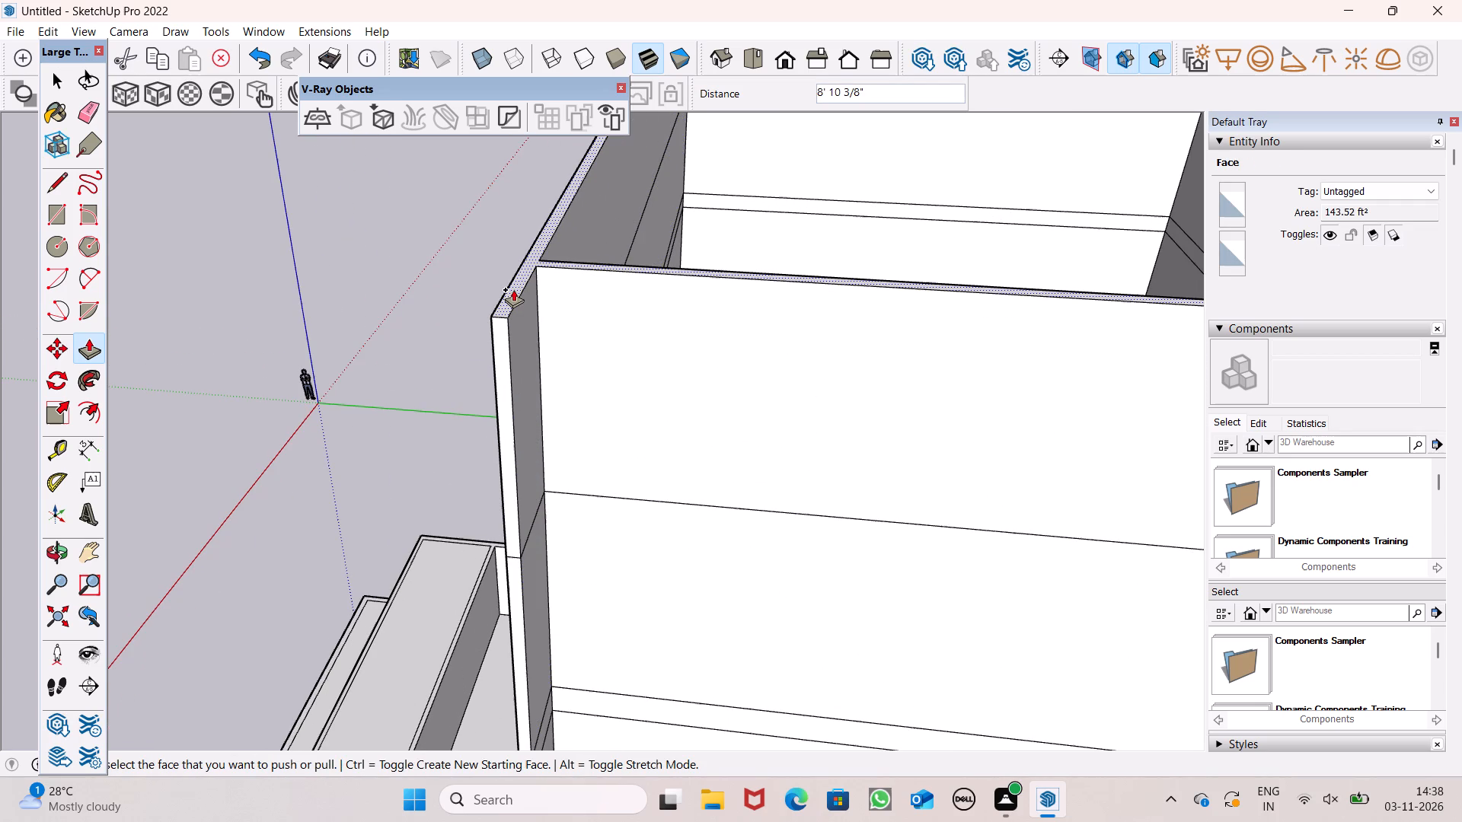
{"action": "type", "text": "1'5\""}
{"action": "key", "text": "Return"}
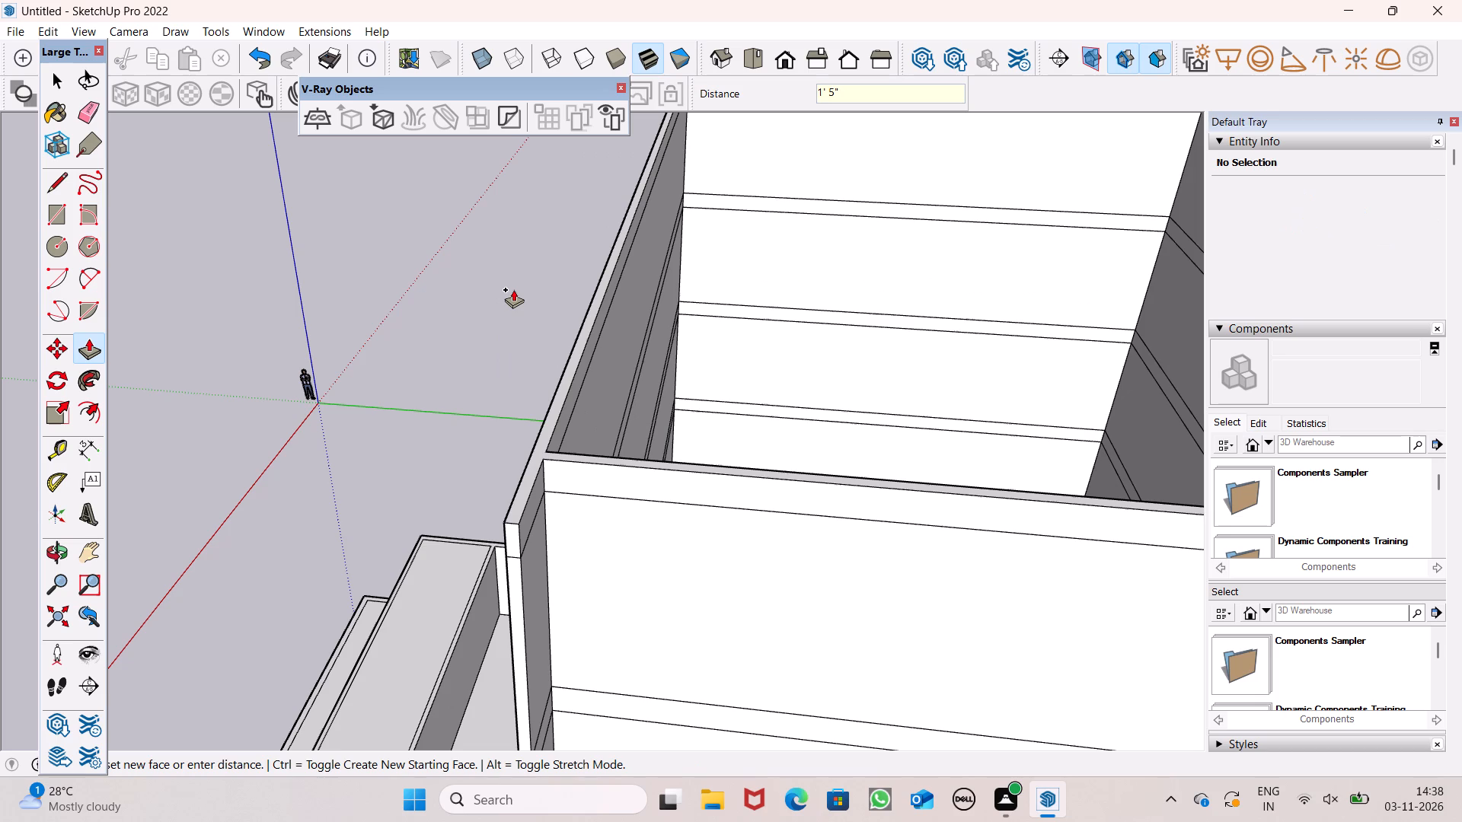
Push/Pull the top face of the uppermost band up 10' as a separate section for the sixth upper storey's walls.
{"action": "scroll", "coordinate": [699, 451], "scroll_direction": "down", "scroll_amount": 7}
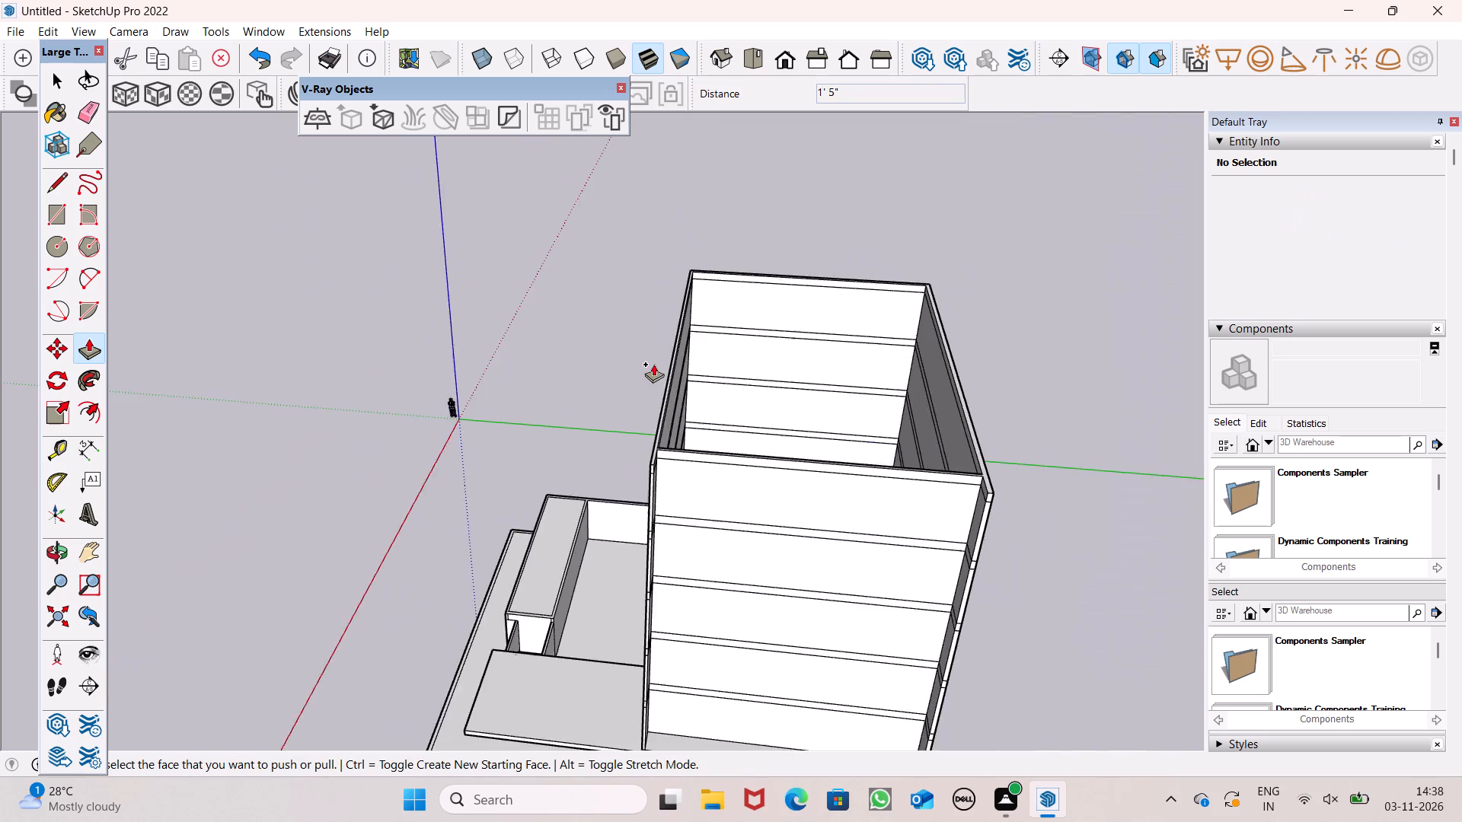
{"action": "scroll", "coordinate": [653, 364], "scroll_direction": "down", "scroll_amount": 6}
{"action": "scroll", "coordinate": [707, 596], "scroll_direction": "up", "scroll_amount": 2}
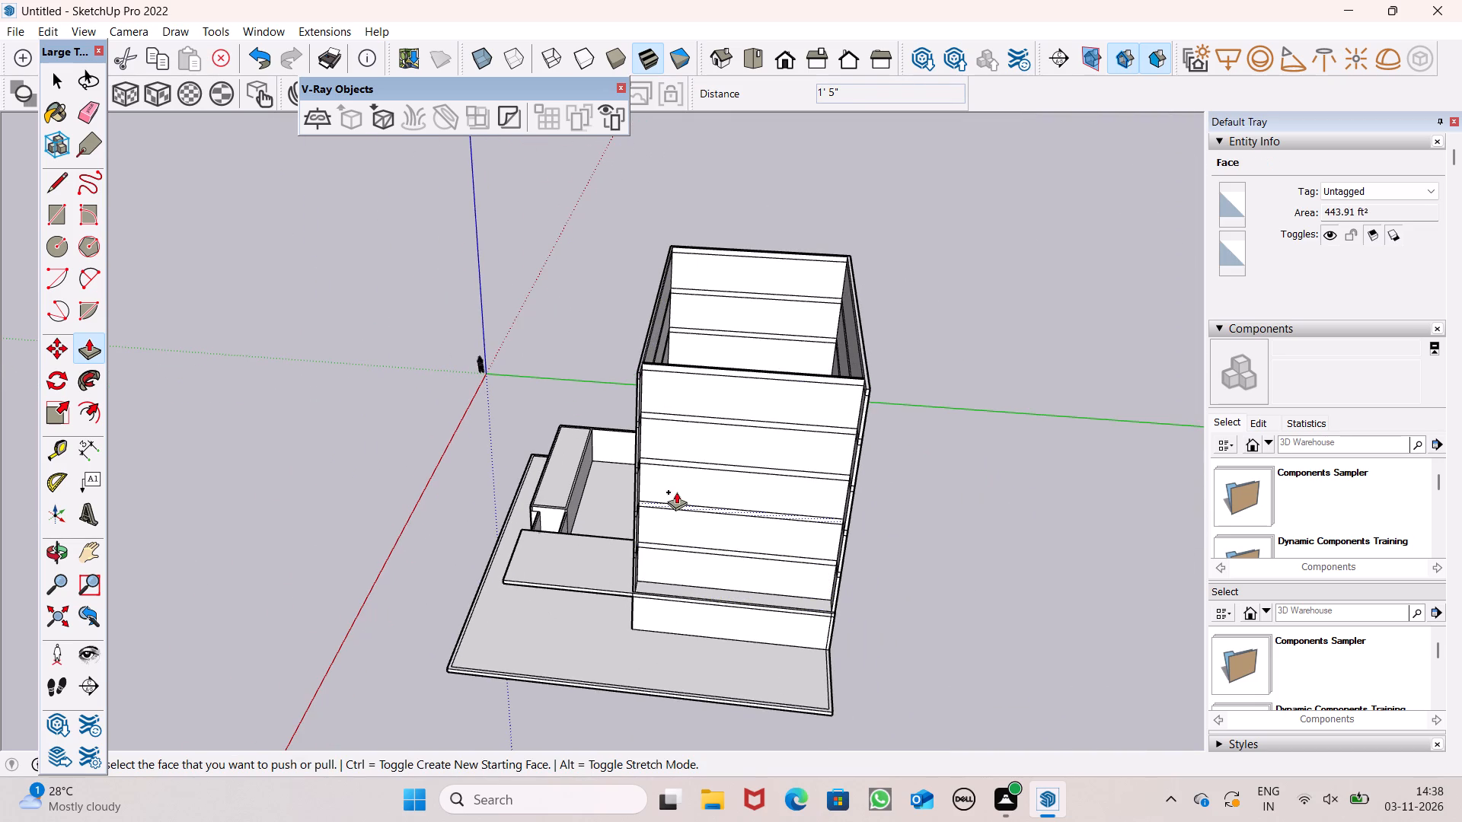
{"action": "scroll", "coordinate": [643, 361], "scroll_direction": "up", "scroll_amount": 7}
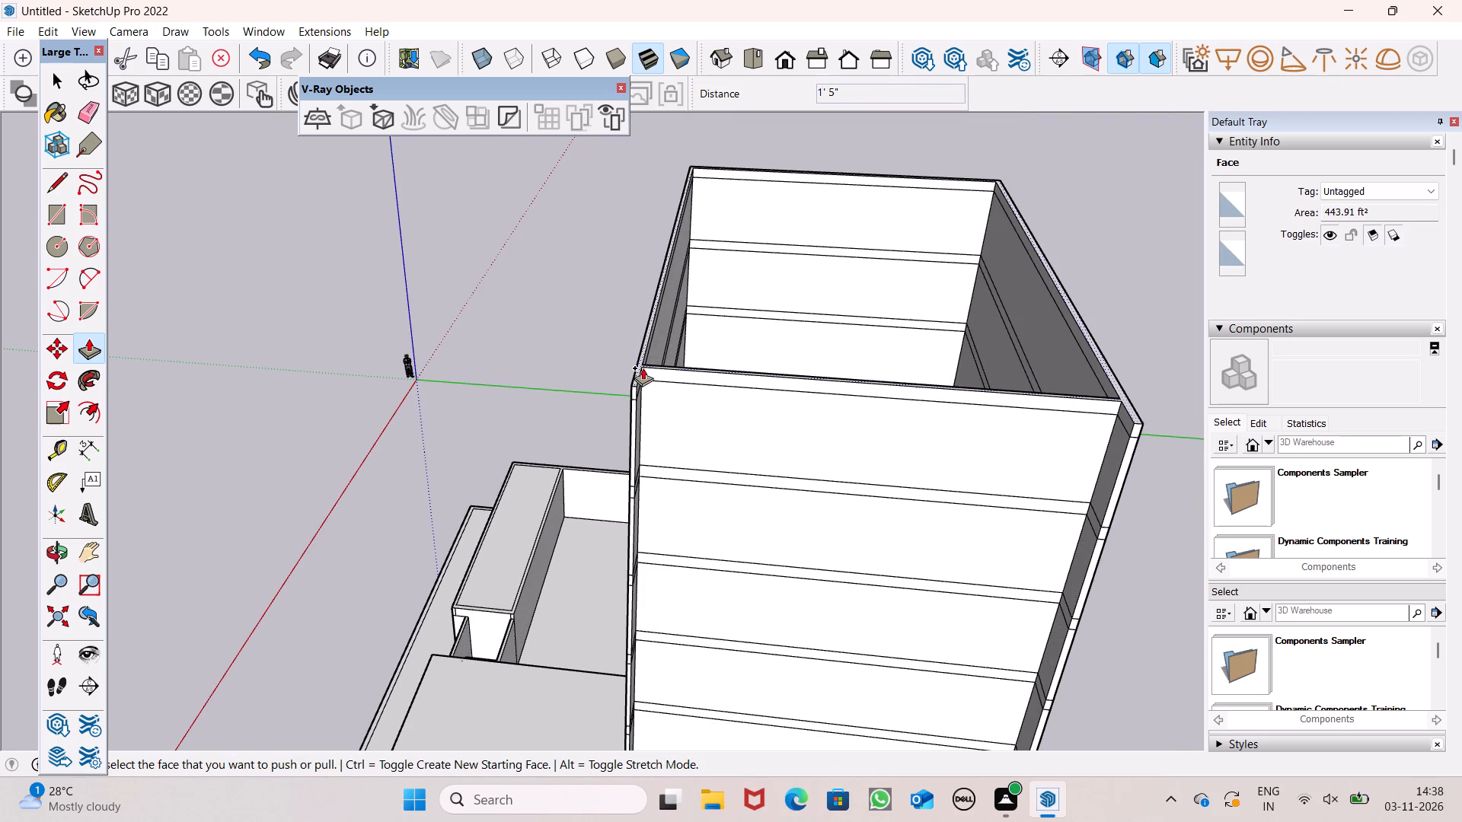
{"action": "left_click", "coordinate": [643, 369]}
{"action": "key", "text": "space"}
{"action": "scroll", "coordinate": [649, 420], "scroll_direction": "down", "scroll_amount": 5}
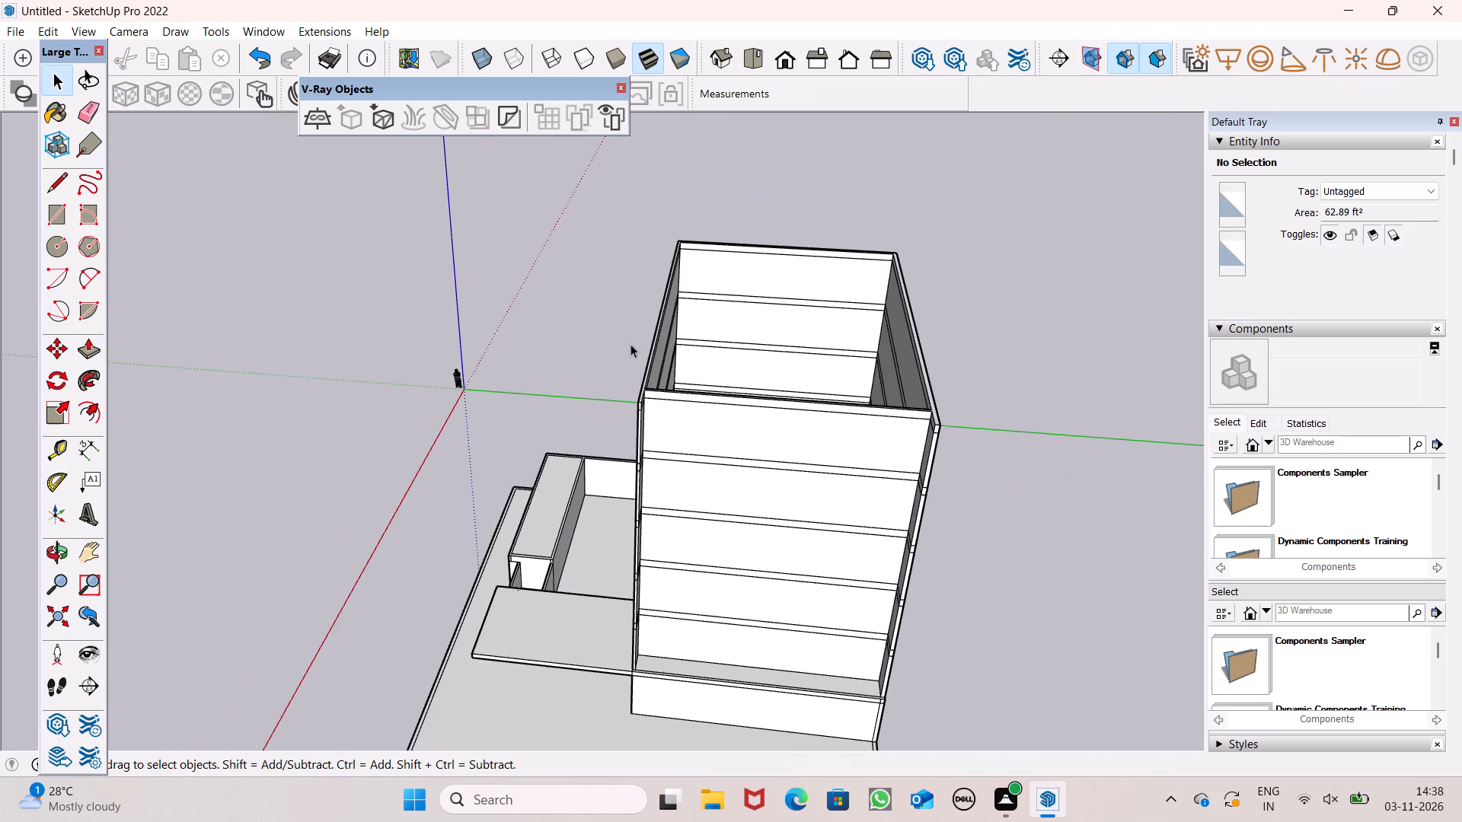
{"action": "scroll", "coordinate": [632, 340], "scroll_direction": "up", "scroll_amount": 6}
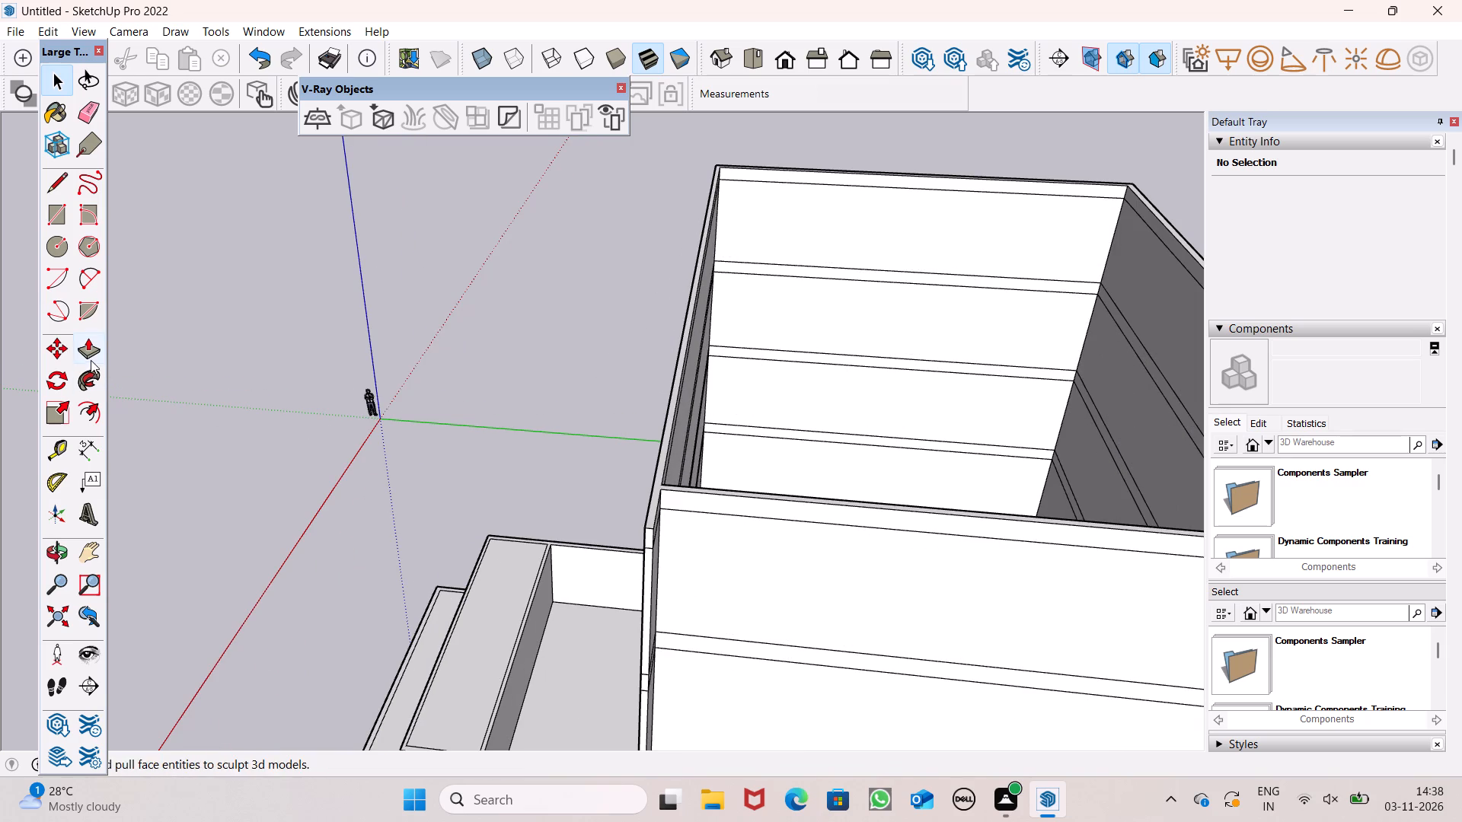
{"action": "left_click", "coordinate": [91, 360]}
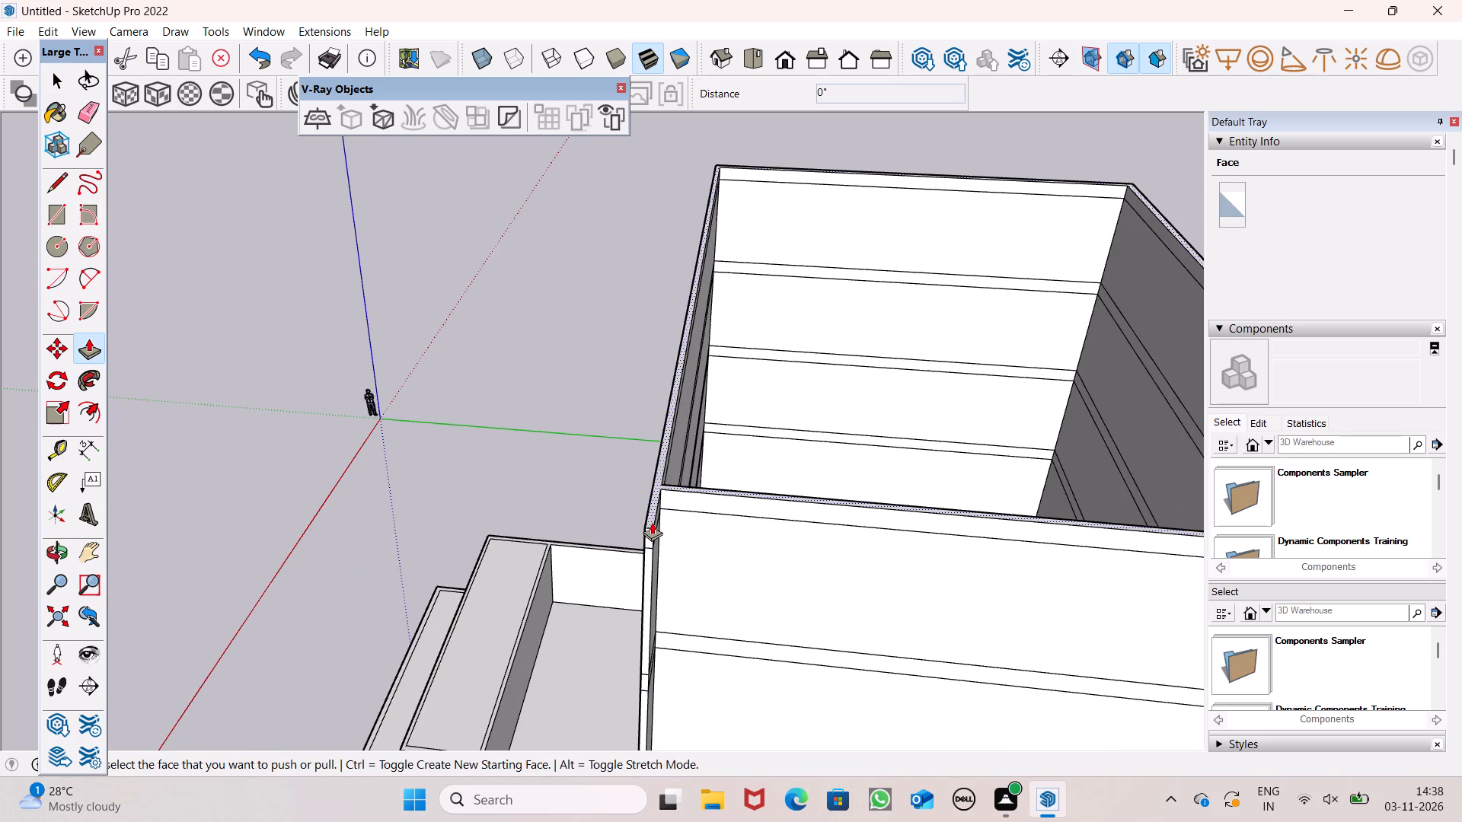
{"action": "left_click_drag", "start_coordinate": [652, 521], "coordinate": [628, 381]}
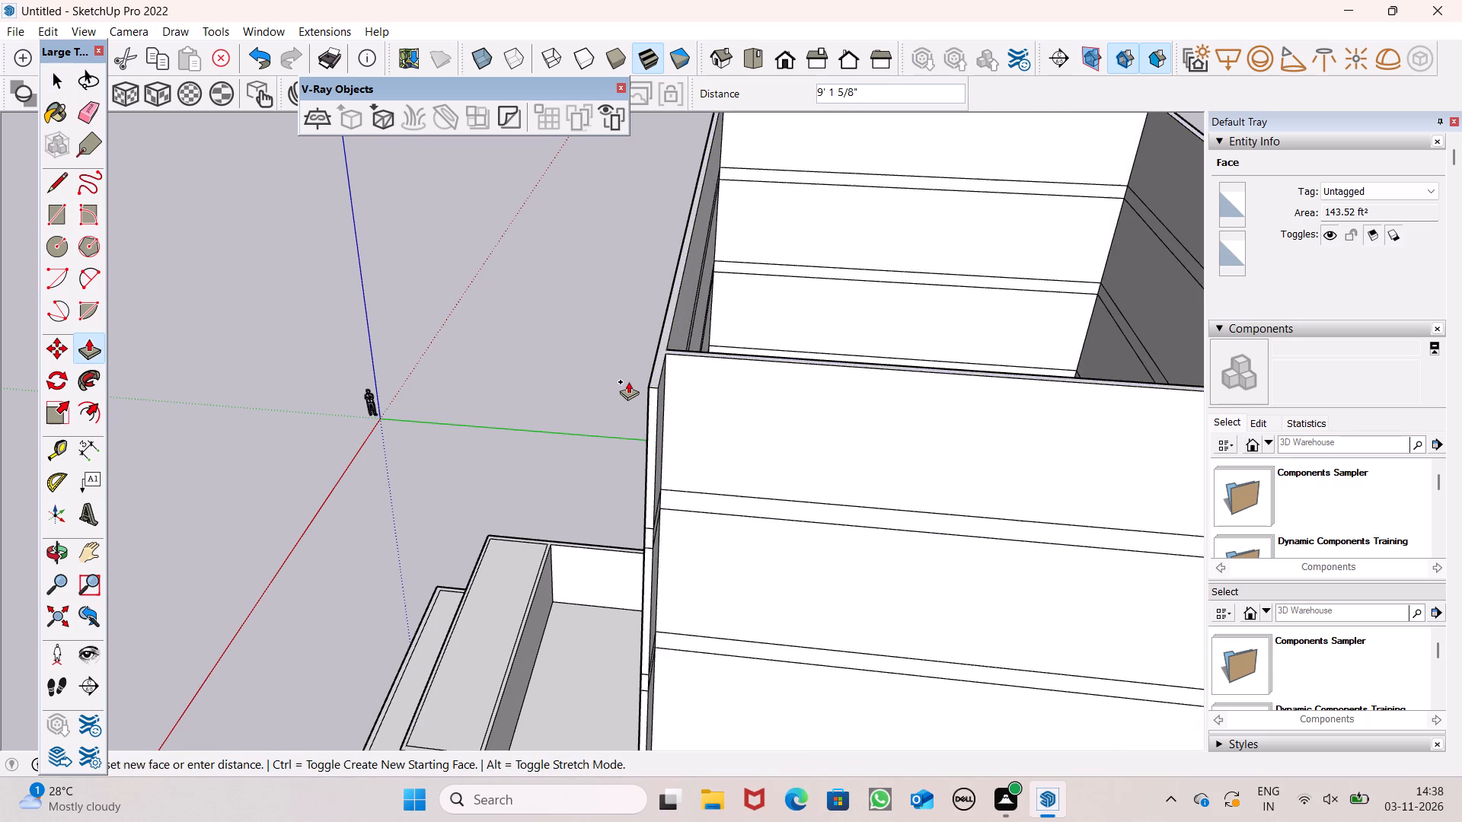
{"action": "left_click_drag", "start_coordinate": [628, 381], "coordinate": [624, 364]}
{"action": "type", "text": "10'"}
{"action": "key", "text": "Return"}
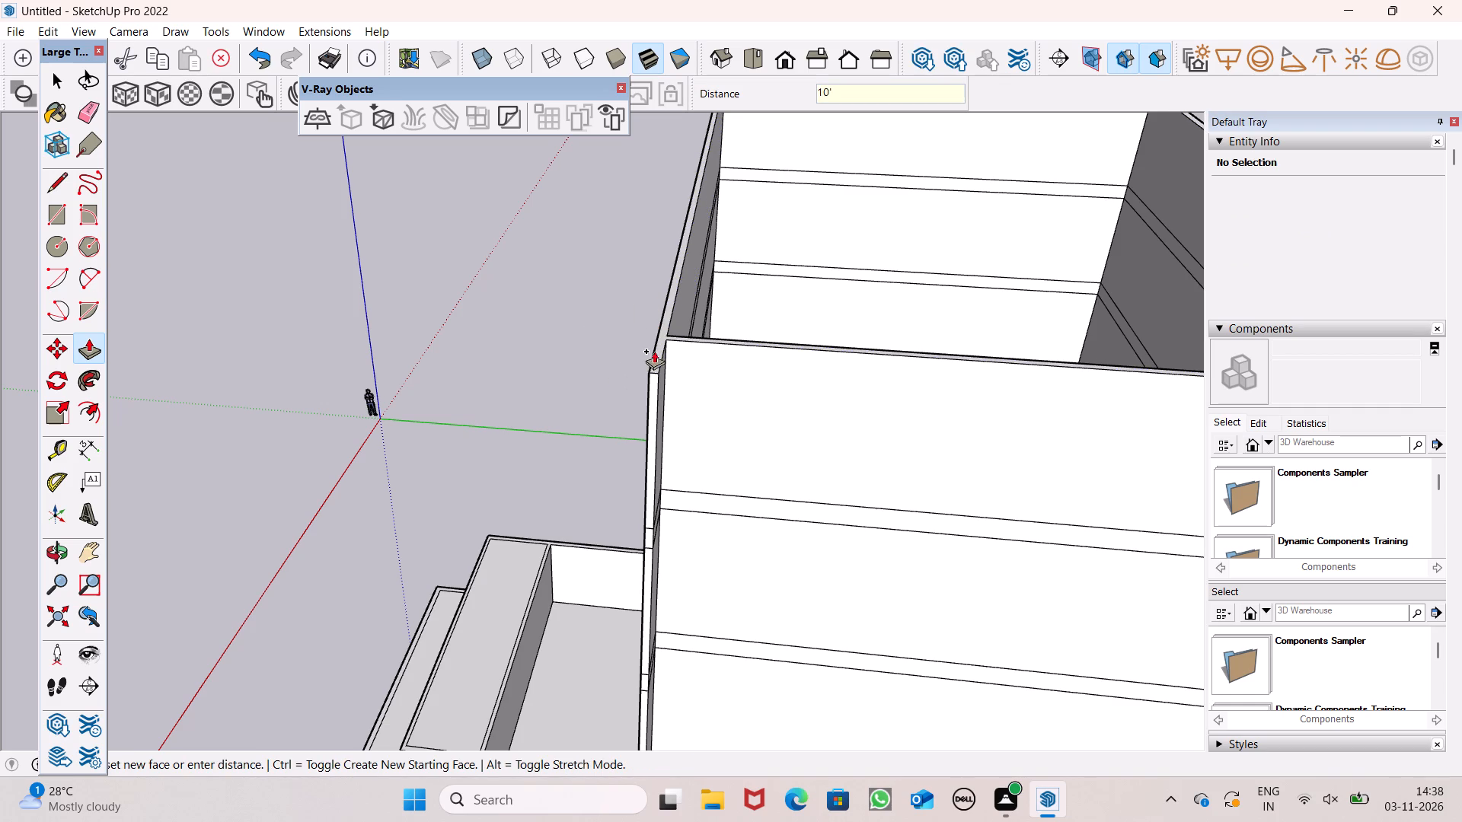
Push/Pull the top face of the sixth upper storey's walls up 1' 5" as a separate band.
{"action": "left_click_drag", "start_coordinate": [659, 354], "coordinate": [669, 248]}
{"action": "type", "text": "1'5\""}
{"action": "key", "text": "Return"}
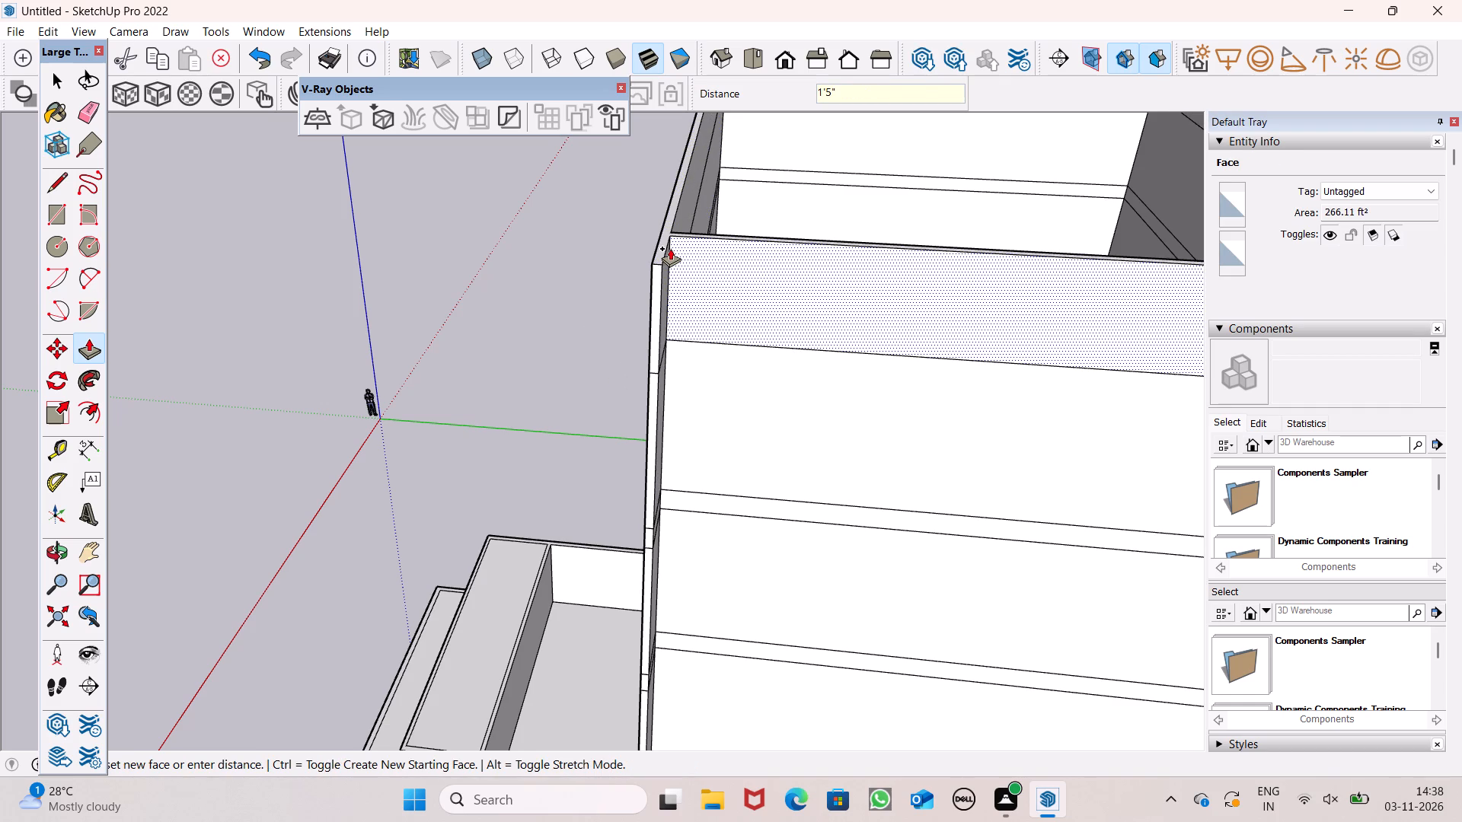
{"action": "scroll", "coordinate": [675, 307], "scroll_direction": "down", "scroll_amount": 7}
{"action": "scroll", "coordinate": [695, 342], "scroll_direction": "up", "scroll_amount": 5}
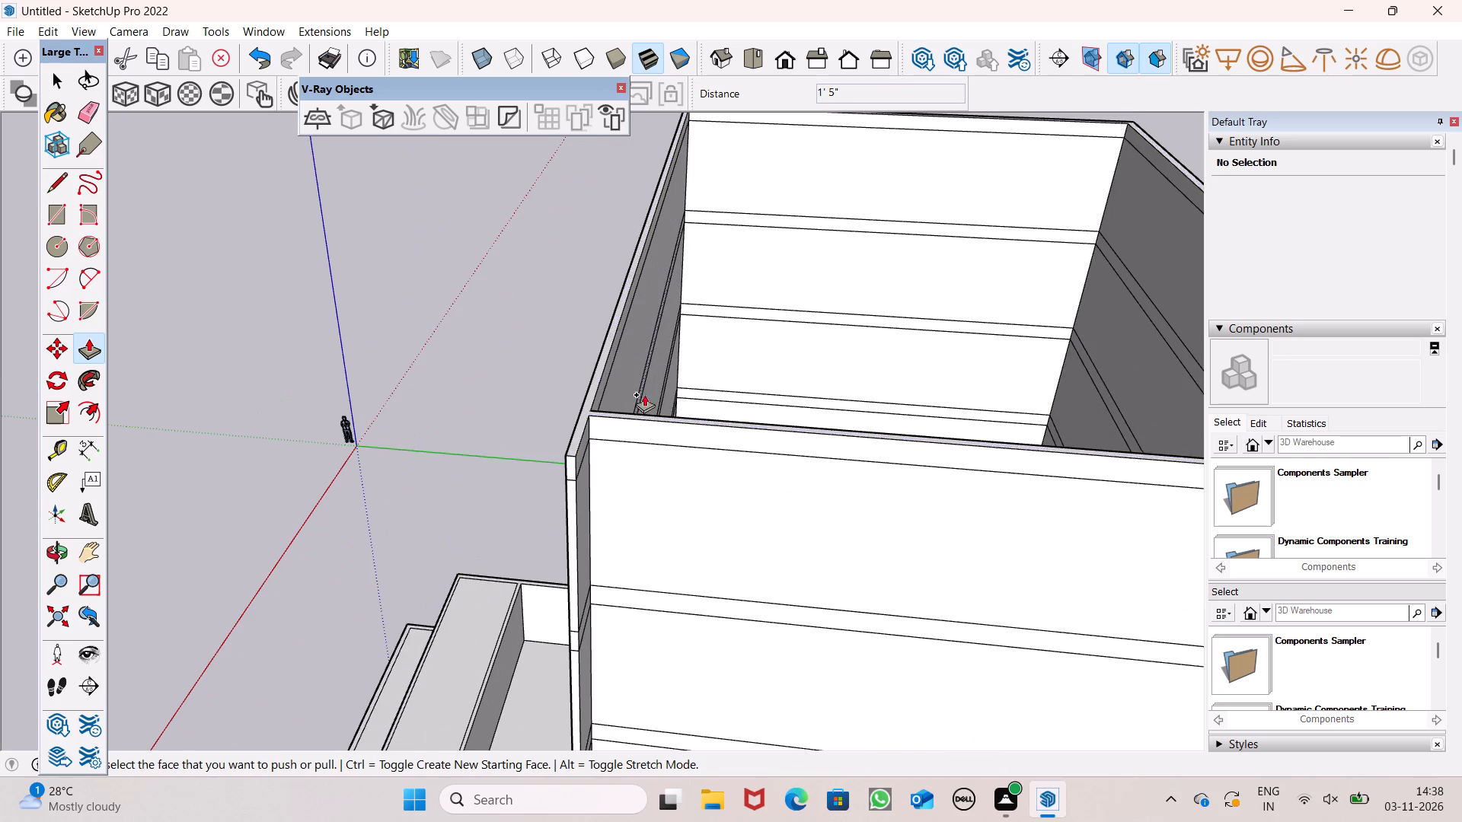
Push/Pull the top face of the uppermost band up 10' as a separate section for the seventh upper storey's walls.
{"action": "scroll", "coordinate": [644, 394], "scroll_direction": "down", "scroll_amount": 2}
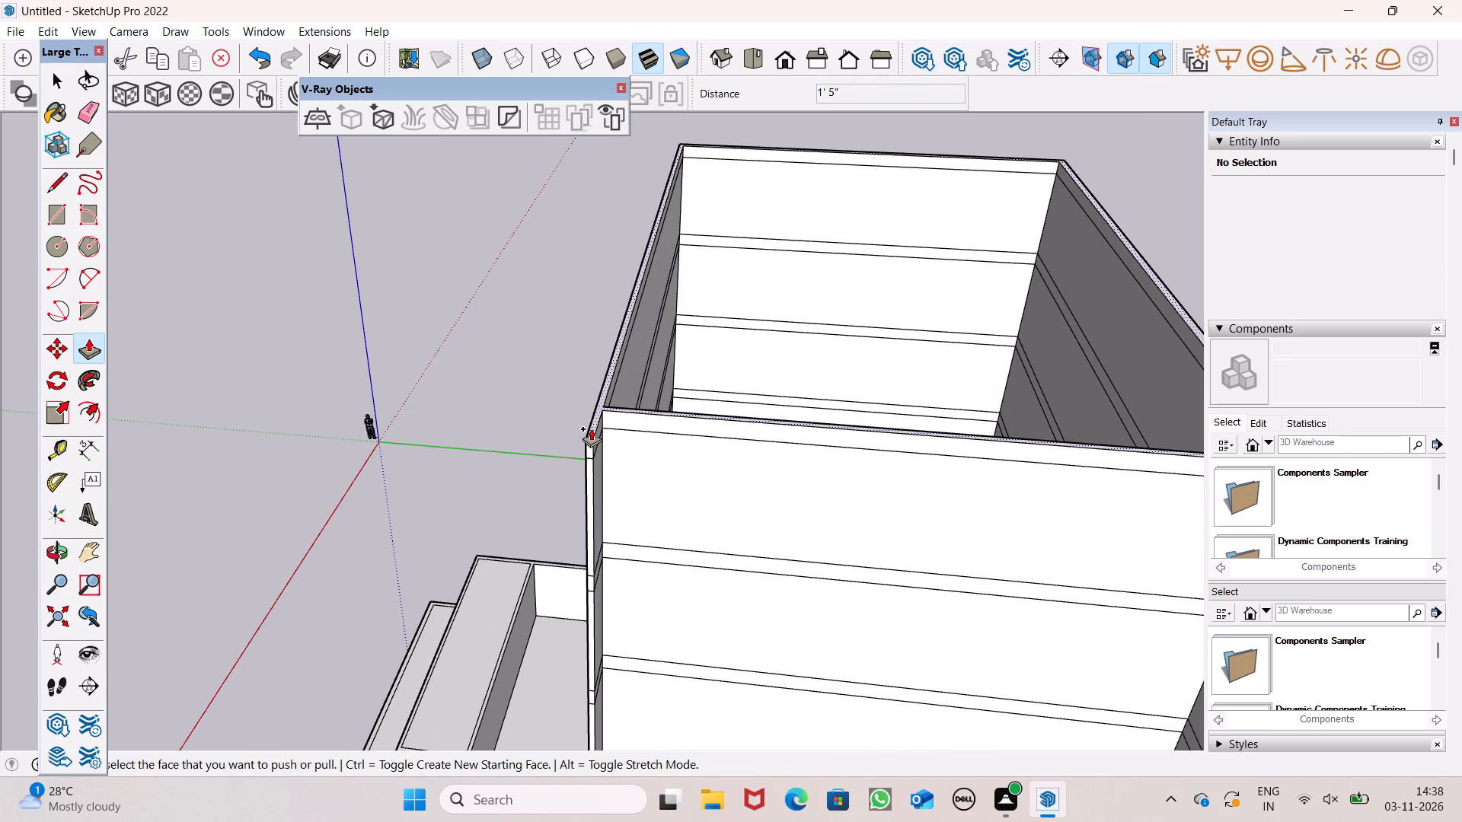
{"action": "left_click_drag", "start_coordinate": [593, 428], "coordinate": [576, 283]}
{"action": "key", "text": "1"}
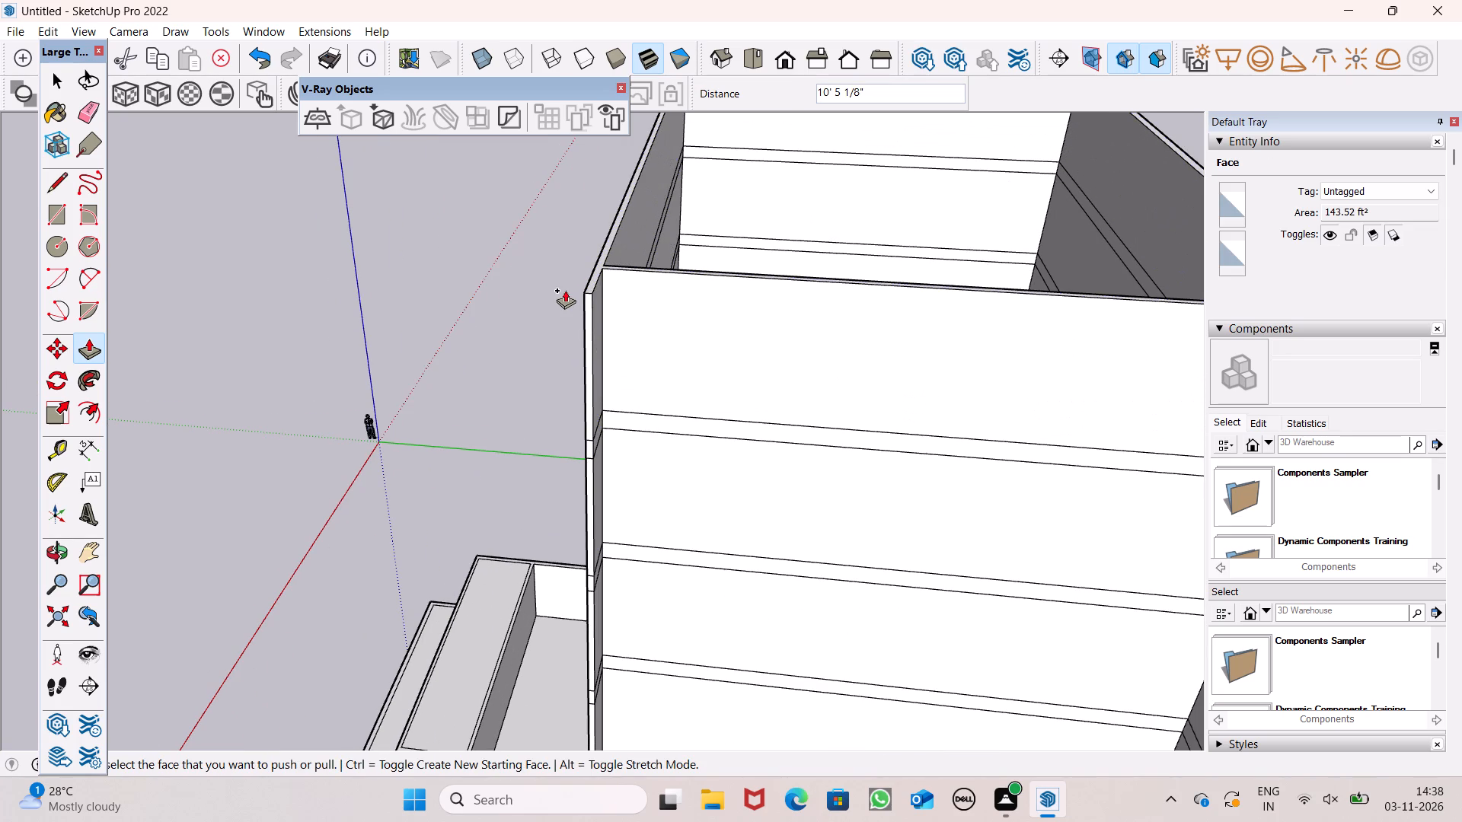
{"action": "type", "text": "0'"}
{"action": "key", "text": "Return"}
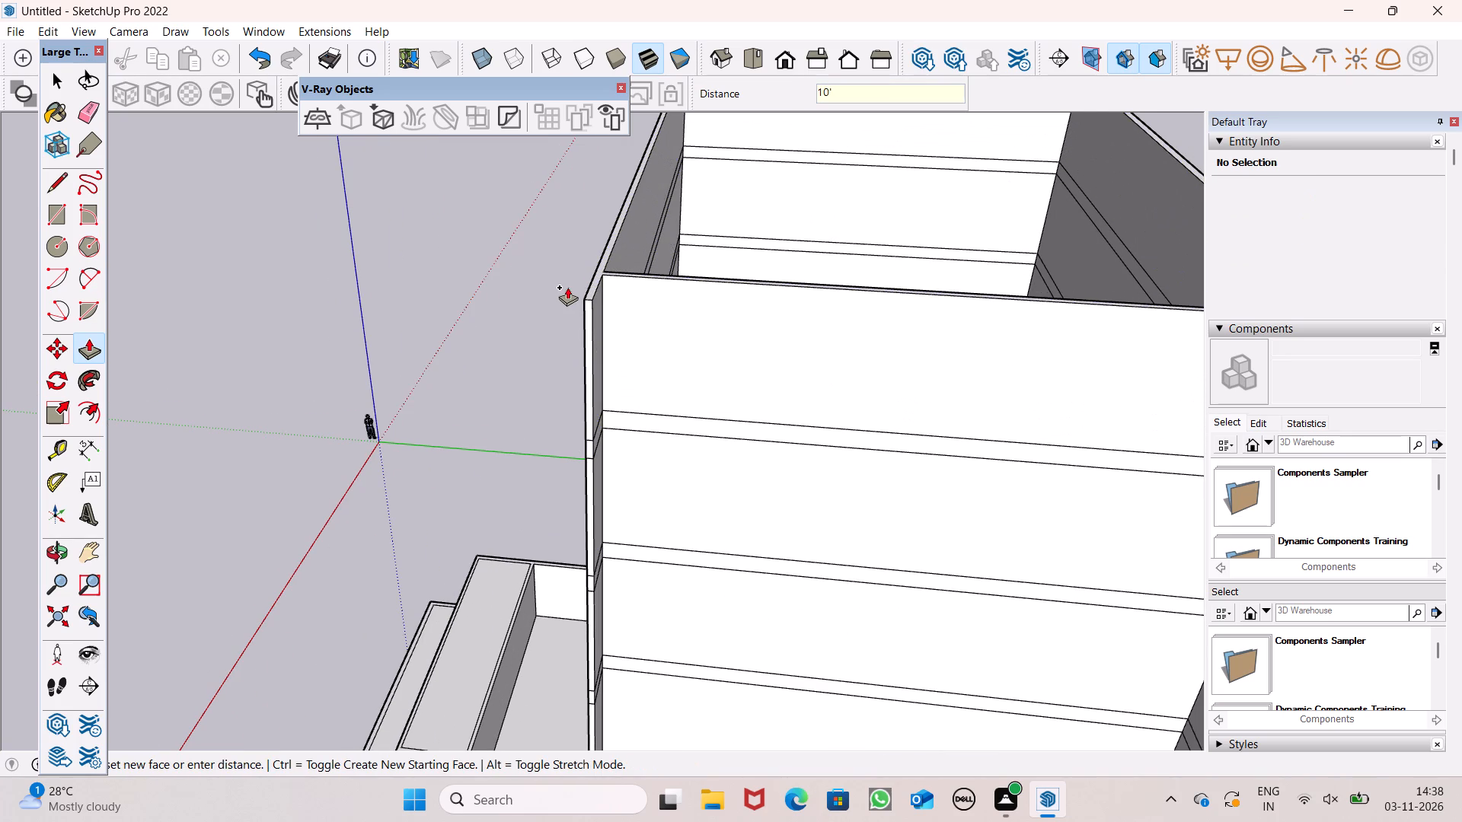
Push/Pull the top face of the seventh upper storey's walls up 1' 5" as a separate band.
{"action": "scroll", "coordinate": [569, 285], "scroll_direction": "down", "scroll_amount": 5}
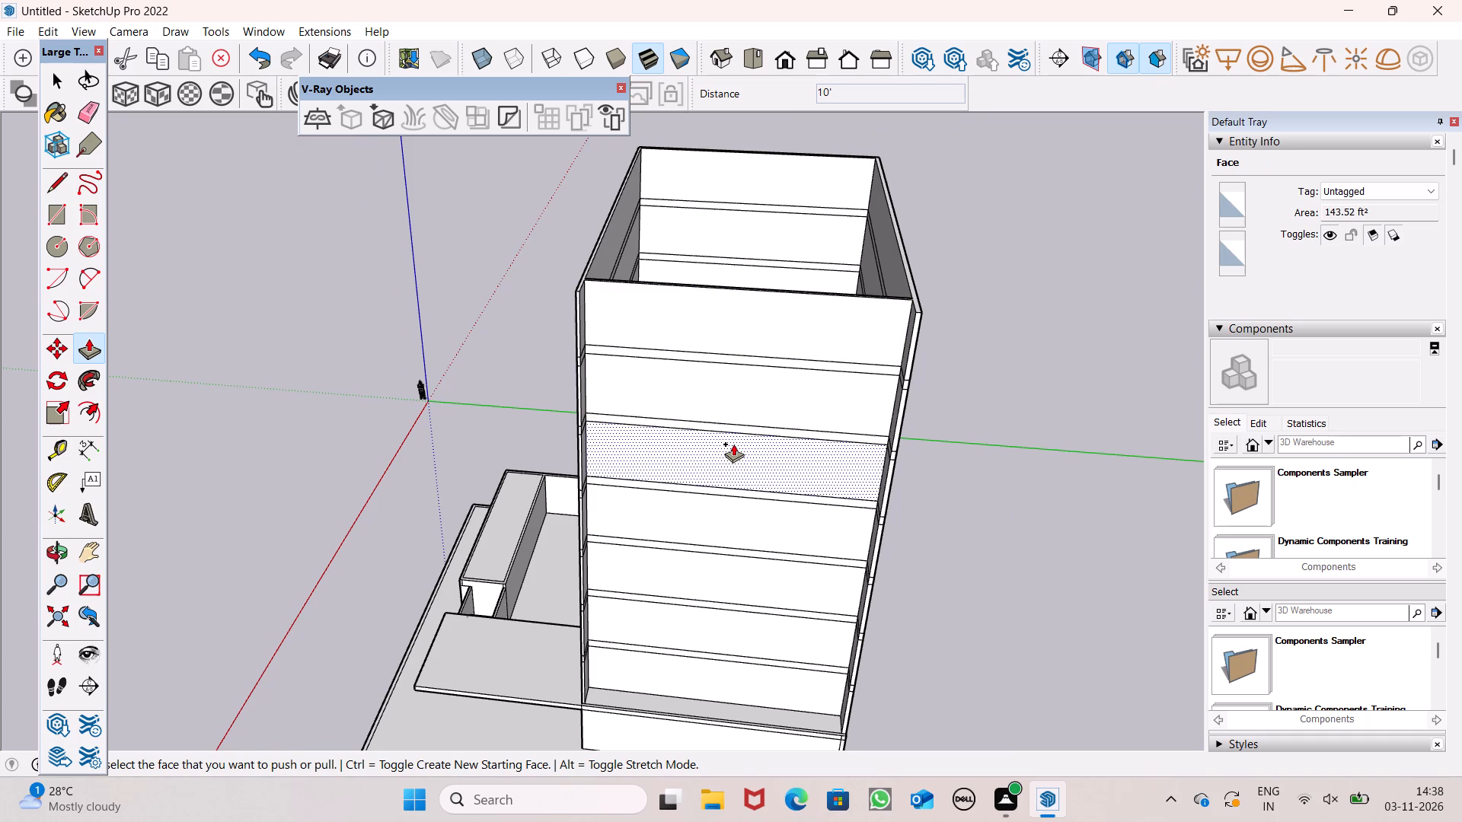
{"action": "scroll", "coordinate": [733, 444], "scroll_direction": "down", "scroll_amount": 3}
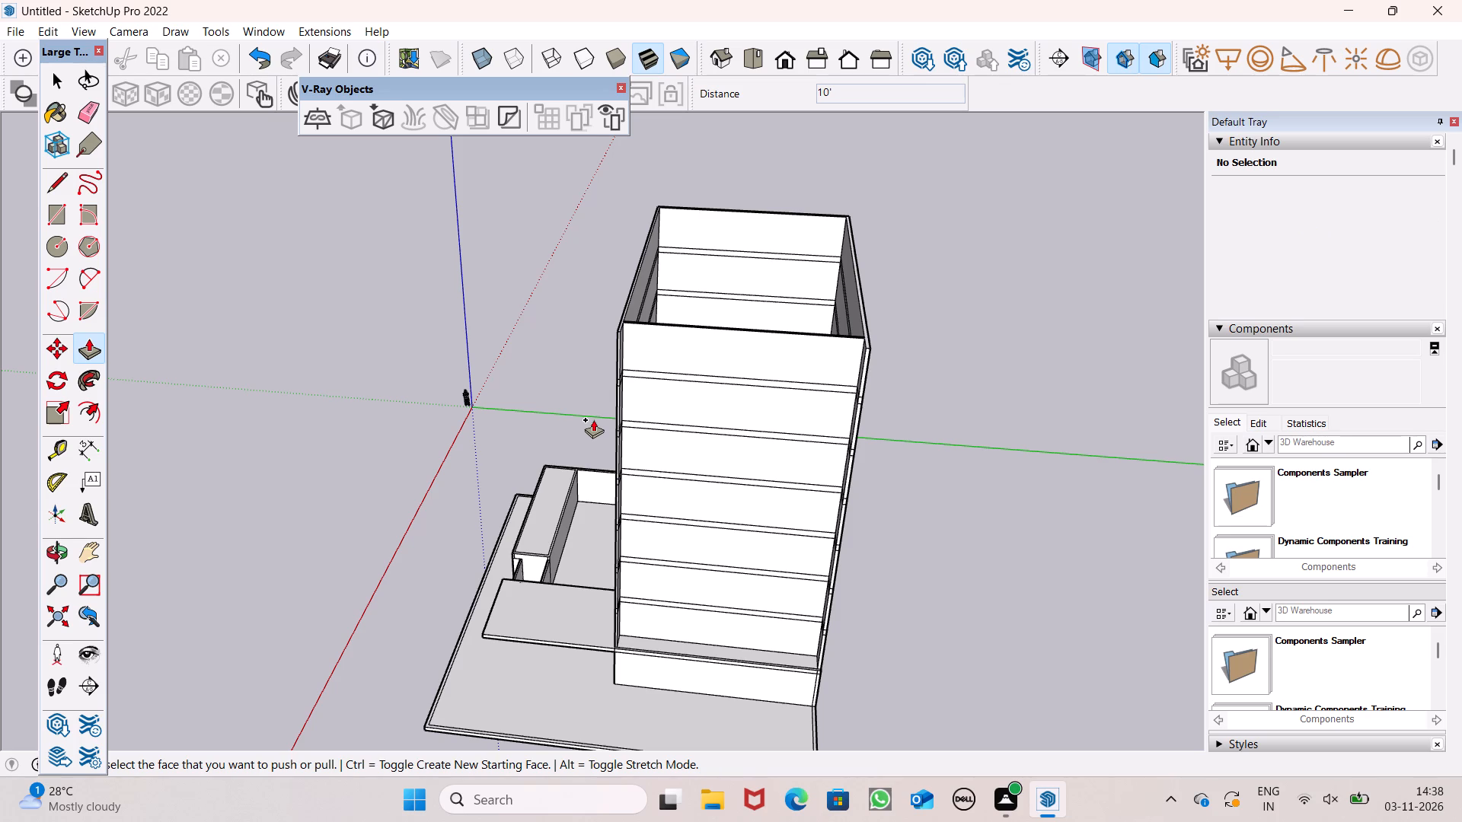
{"action": "scroll", "coordinate": [650, 365], "scroll_direction": "down", "scroll_amount": 1}
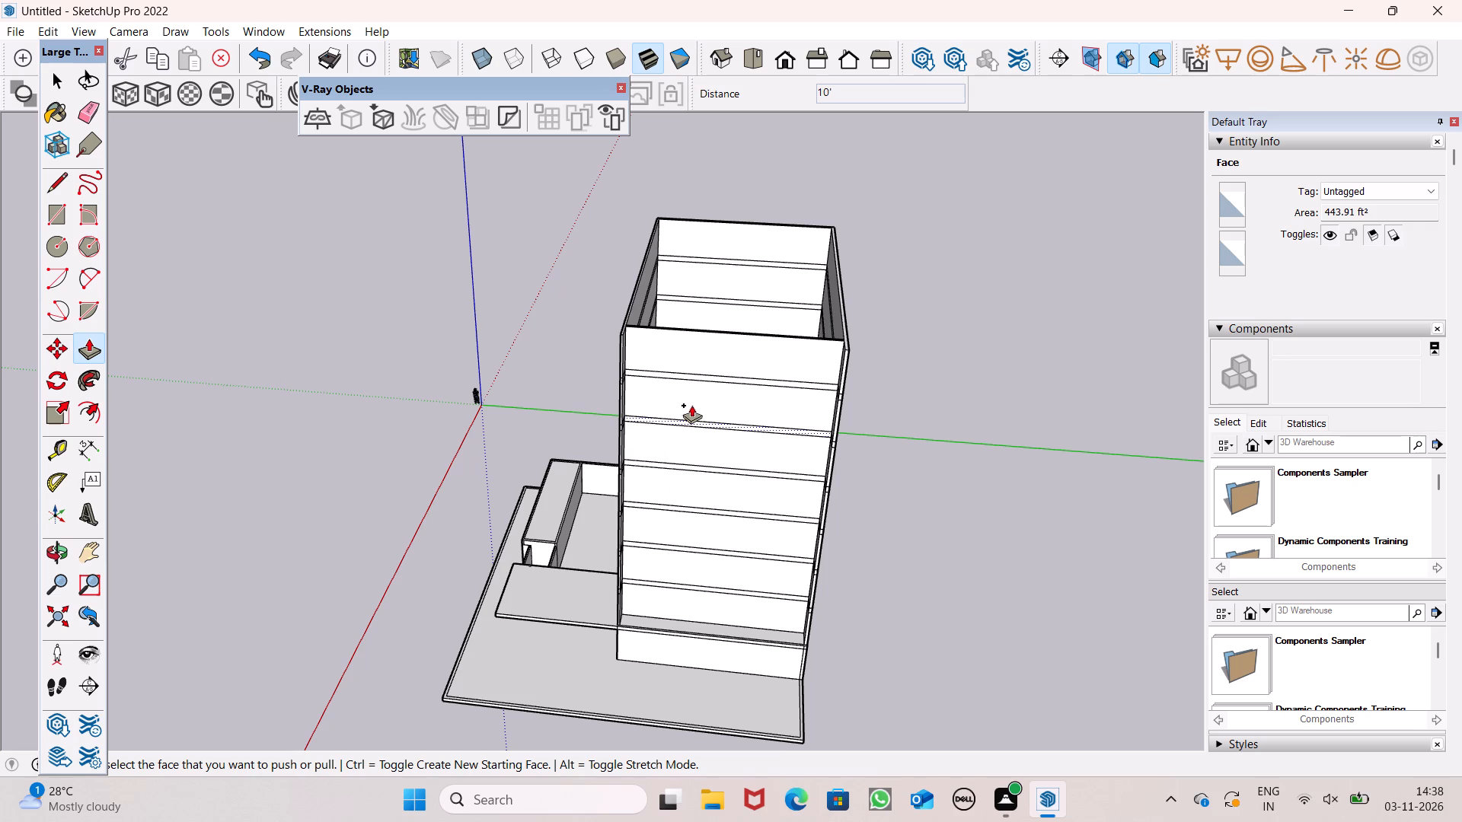
{"action": "scroll", "coordinate": [618, 271], "scroll_direction": "up", "scroll_amount": 3}
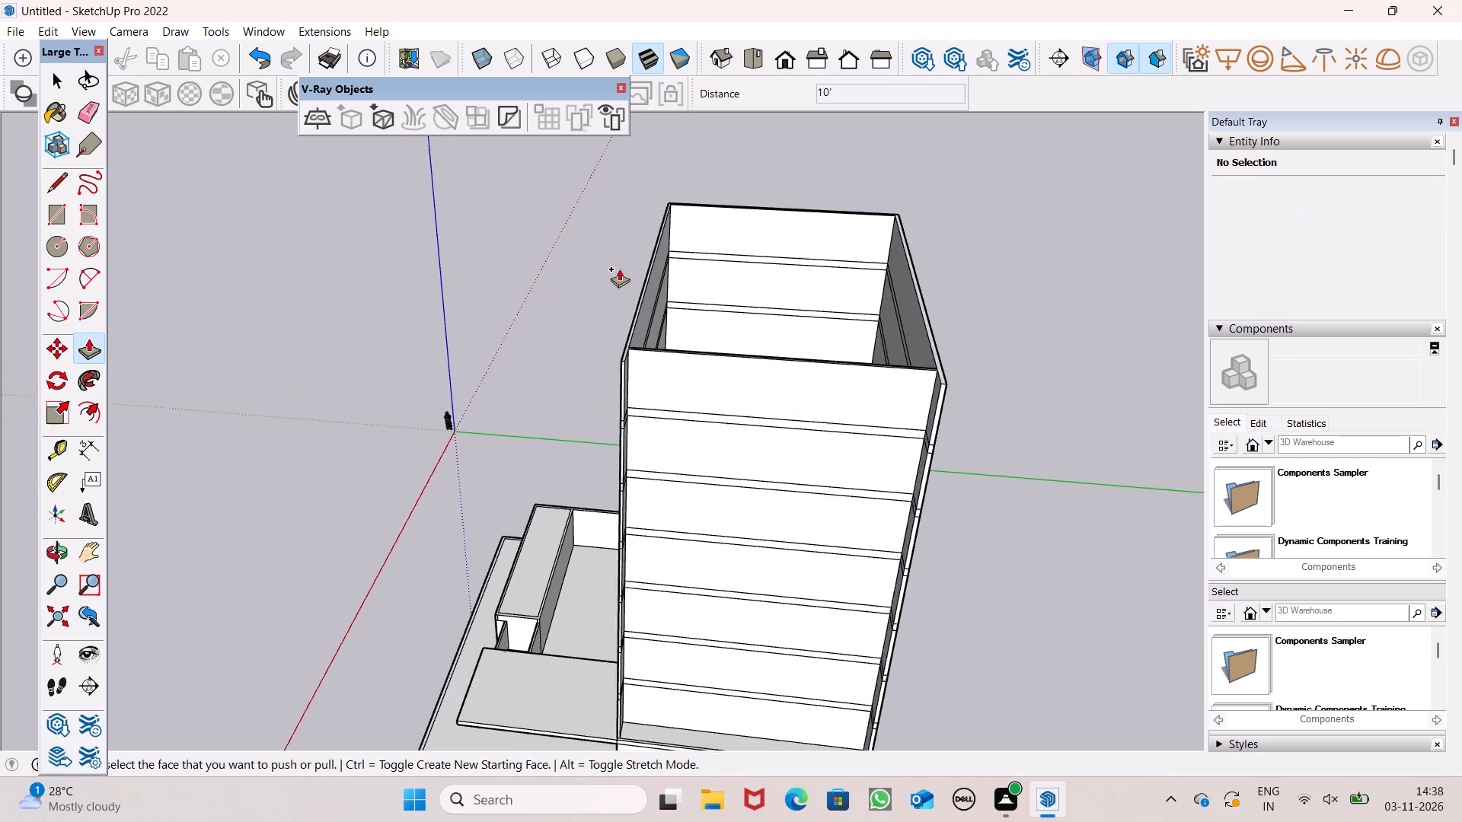
{"action": "scroll", "coordinate": [619, 269], "scroll_direction": "up", "scroll_amount": 3}
{"action": "left_click_drag", "start_coordinate": [628, 394], "coordinate": [618, 336]}
{"action": "key", "text": "1"}
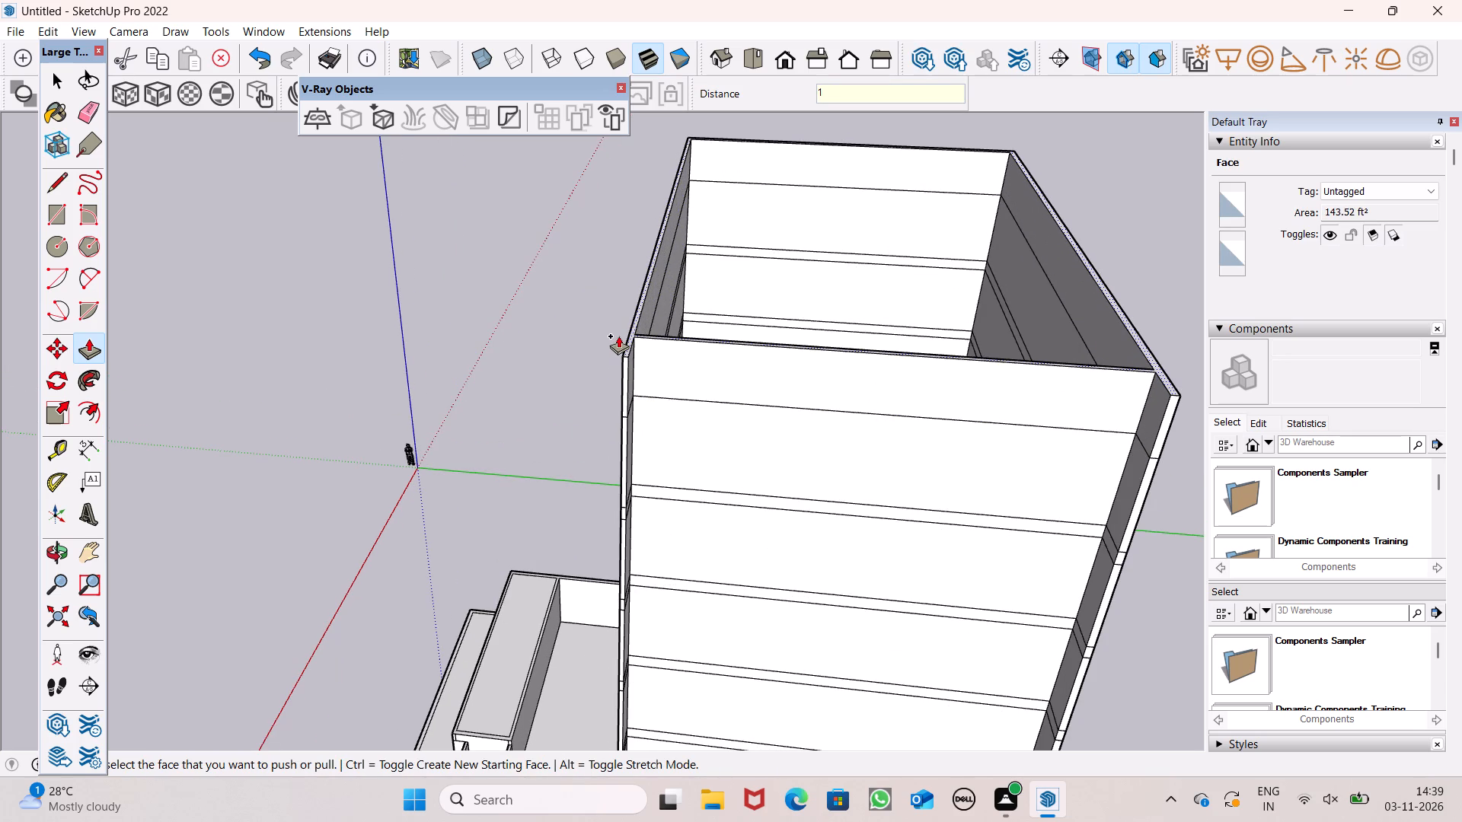
{"action": "type", "text": "'5"}
{"action": "key", "text": "shift+quotedbl"}
{"action": "key", "text": "Return"}
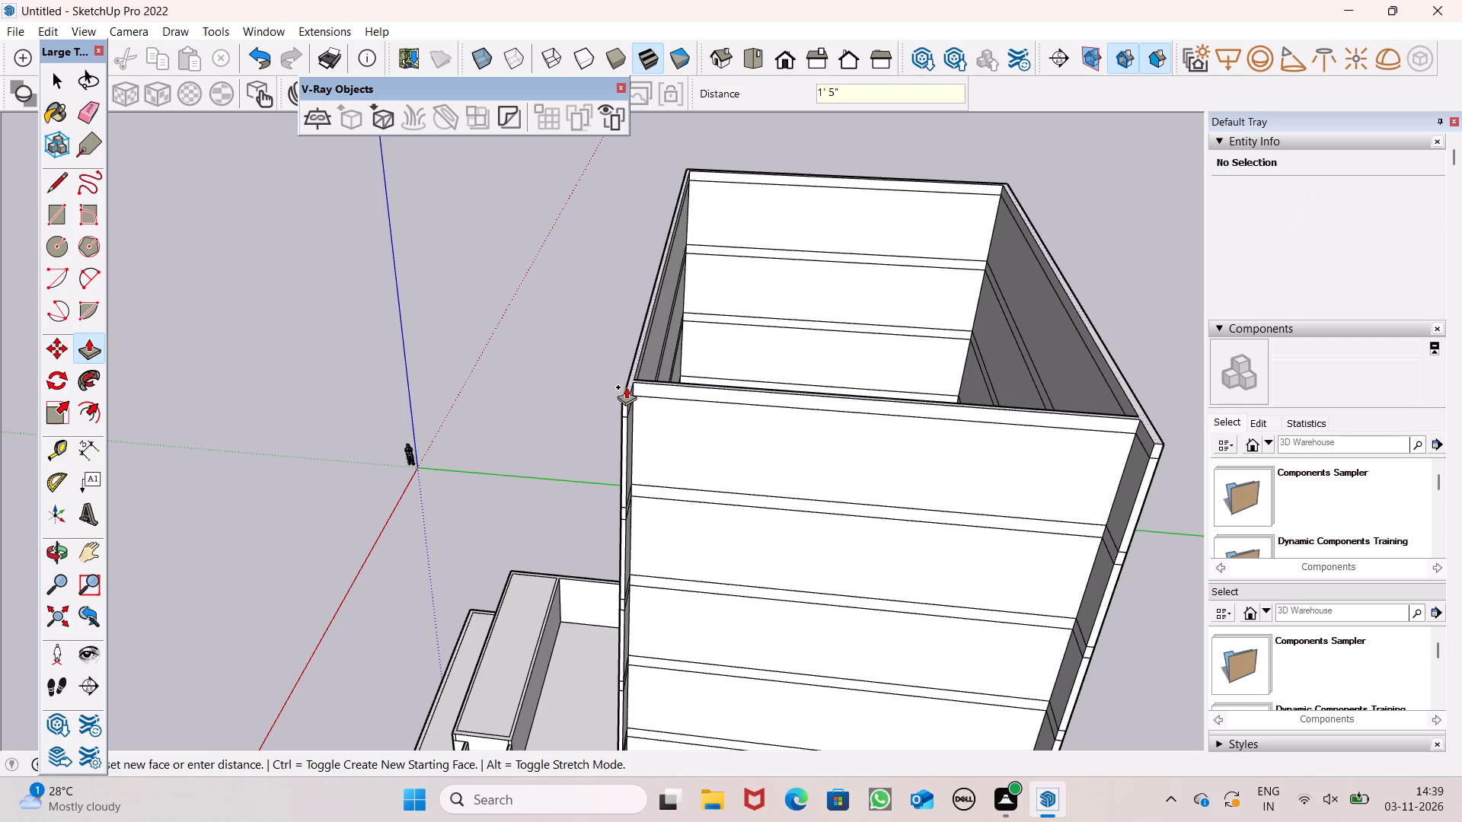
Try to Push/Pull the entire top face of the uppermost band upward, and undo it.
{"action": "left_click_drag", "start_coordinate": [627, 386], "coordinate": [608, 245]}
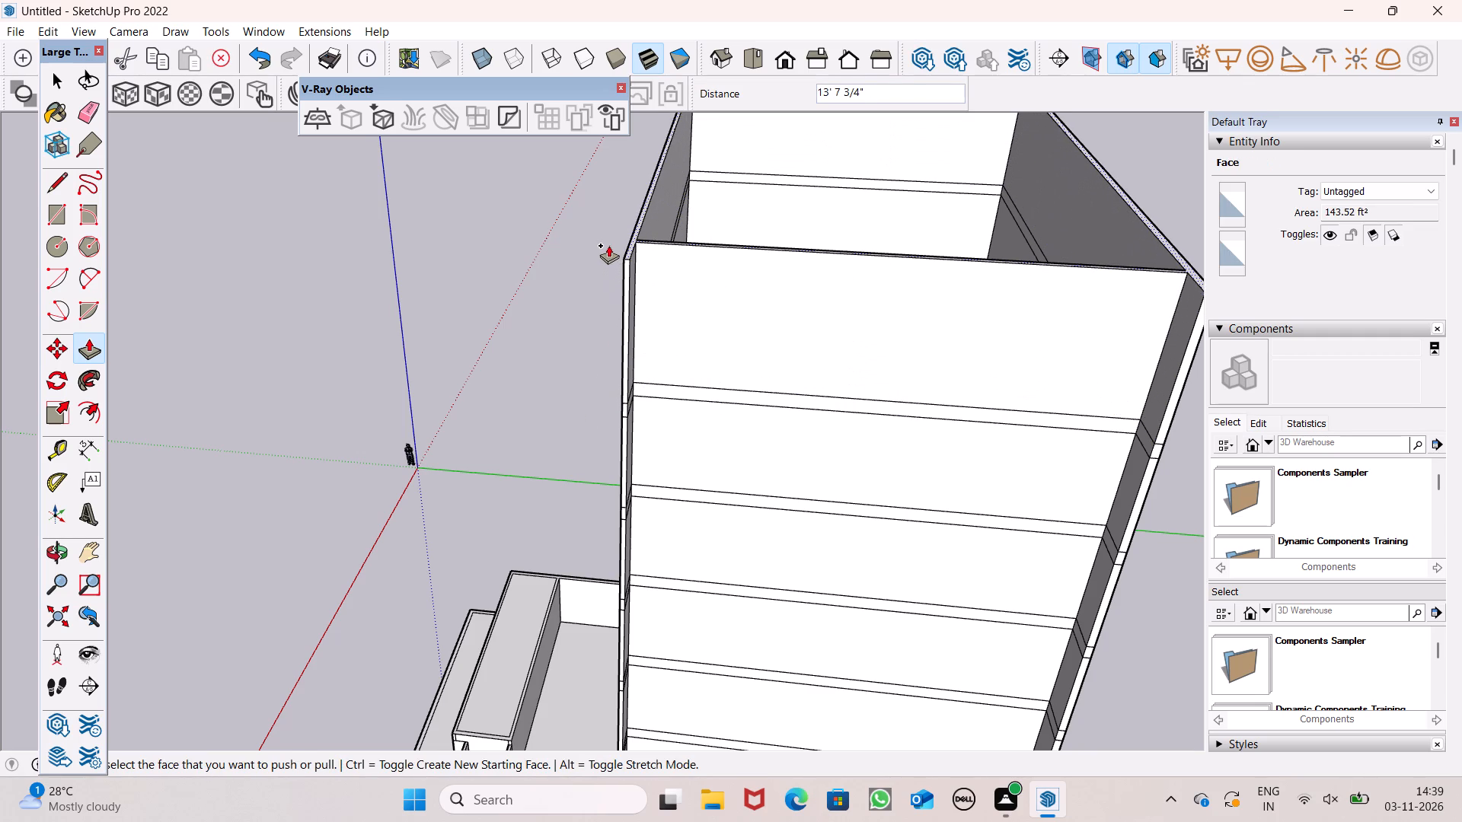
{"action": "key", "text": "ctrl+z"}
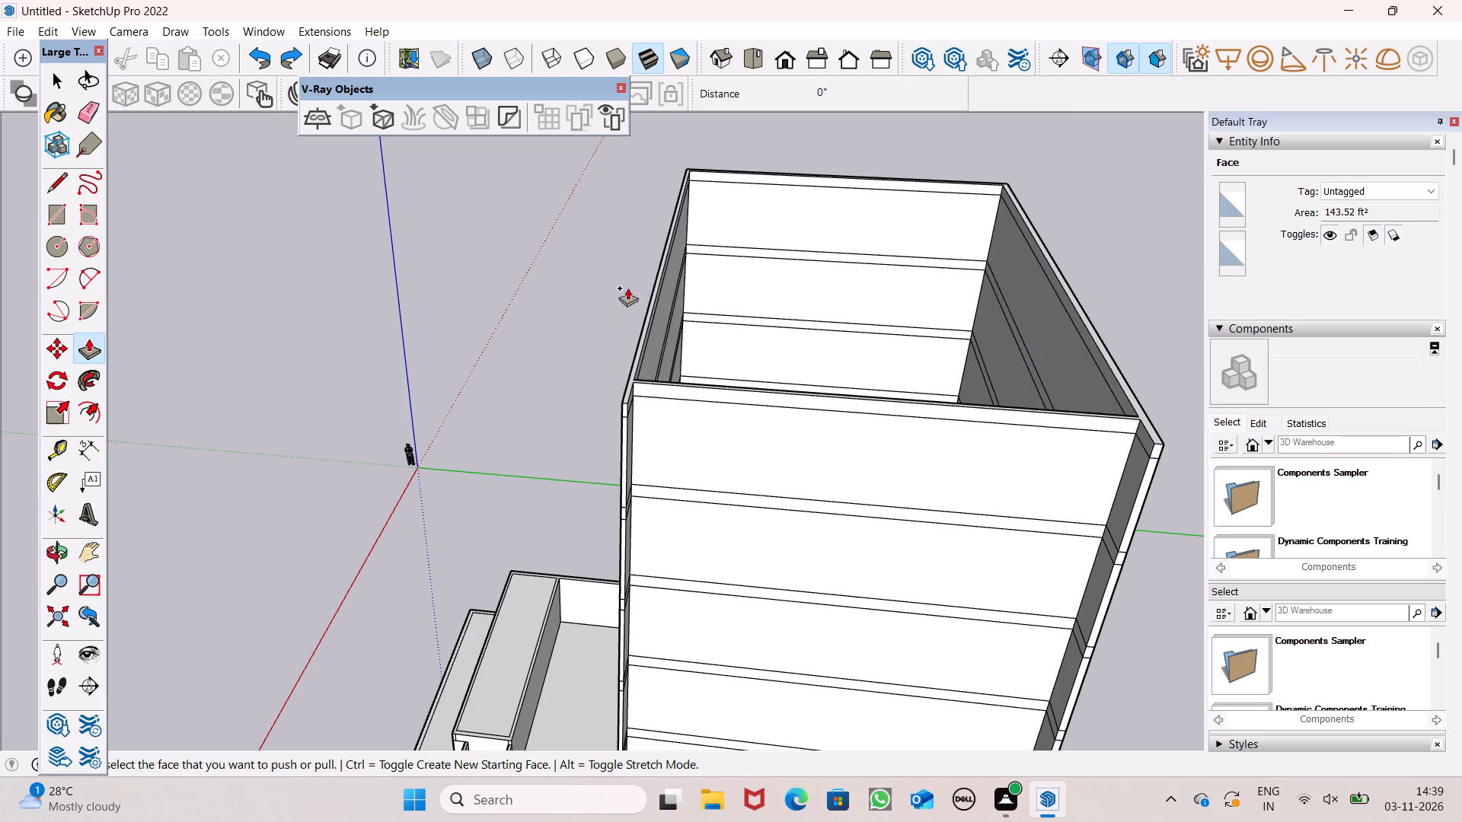
Draw a 6" line across the uppermost band's top face where the front wall meets the side wall on the canopy side.
{"action": "left_click", "coordinate": [54, 177]}
{"action": "scroll", "coordinate": [480, 274], "scroll_direction": "down", "scroll_amount": 2}
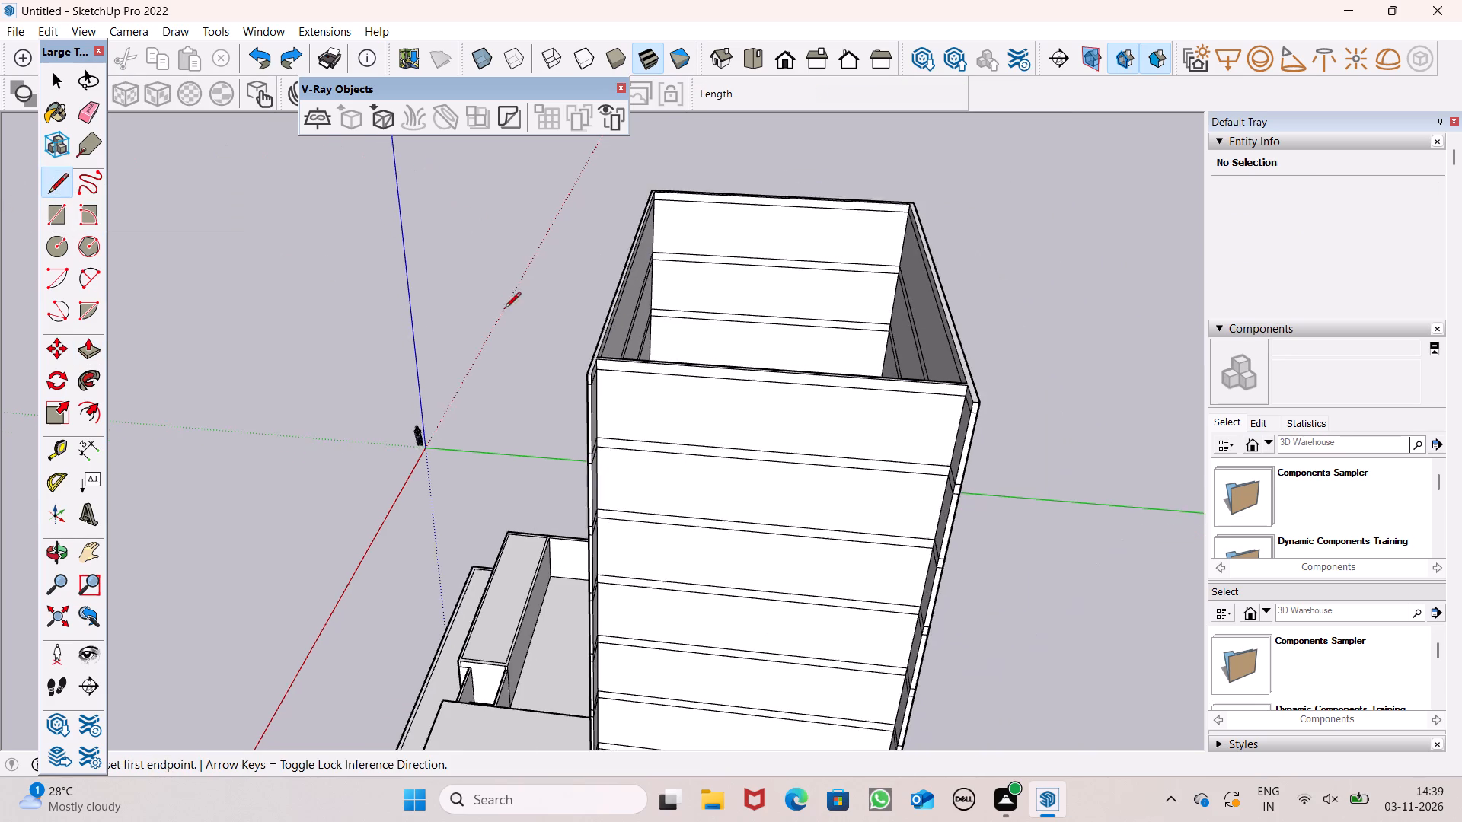
{"action": "middle_click_drag", "start_coordinate": [553, 350], "coordinate": [543, 585]}
{"action": "scroll", "coordinate": [570, 584], "scroll_direction": "up", "scroll_amount": 16}
{"action": "middle_click", "coordinate": [602, 534]}
{"action": "scroll", "coordinate": [604, 510], "scroll_direction": "up", "scroll_amount": 3}
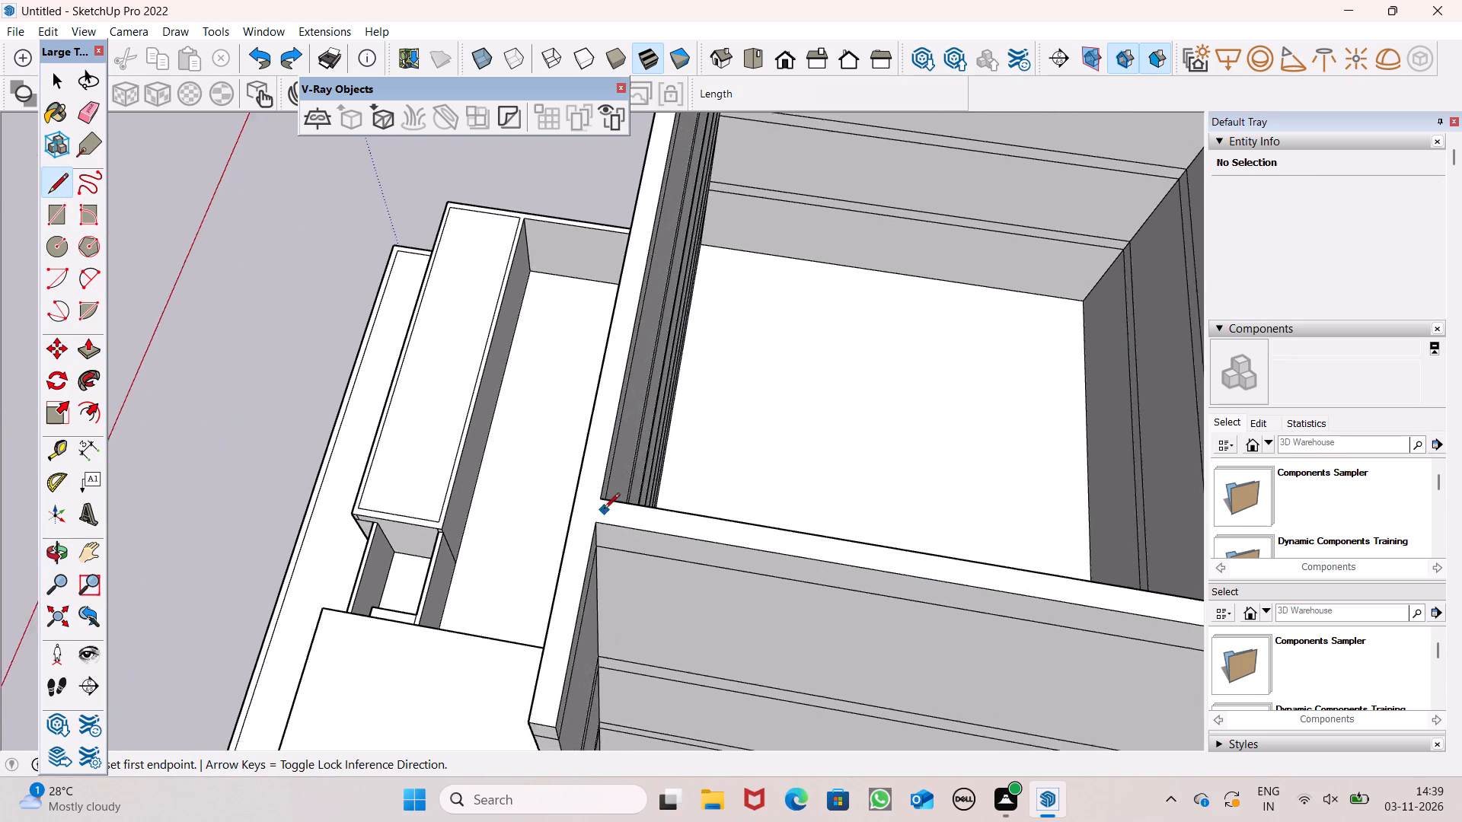
{"action": "scroll", "coordinate": [604, 510], "scroll_direction": "up", "scroll_amount": 3}
{"action": "left_click", "coordinate": [599, 490]}
{"action": "left_click", "coordinate": [592, 534]}
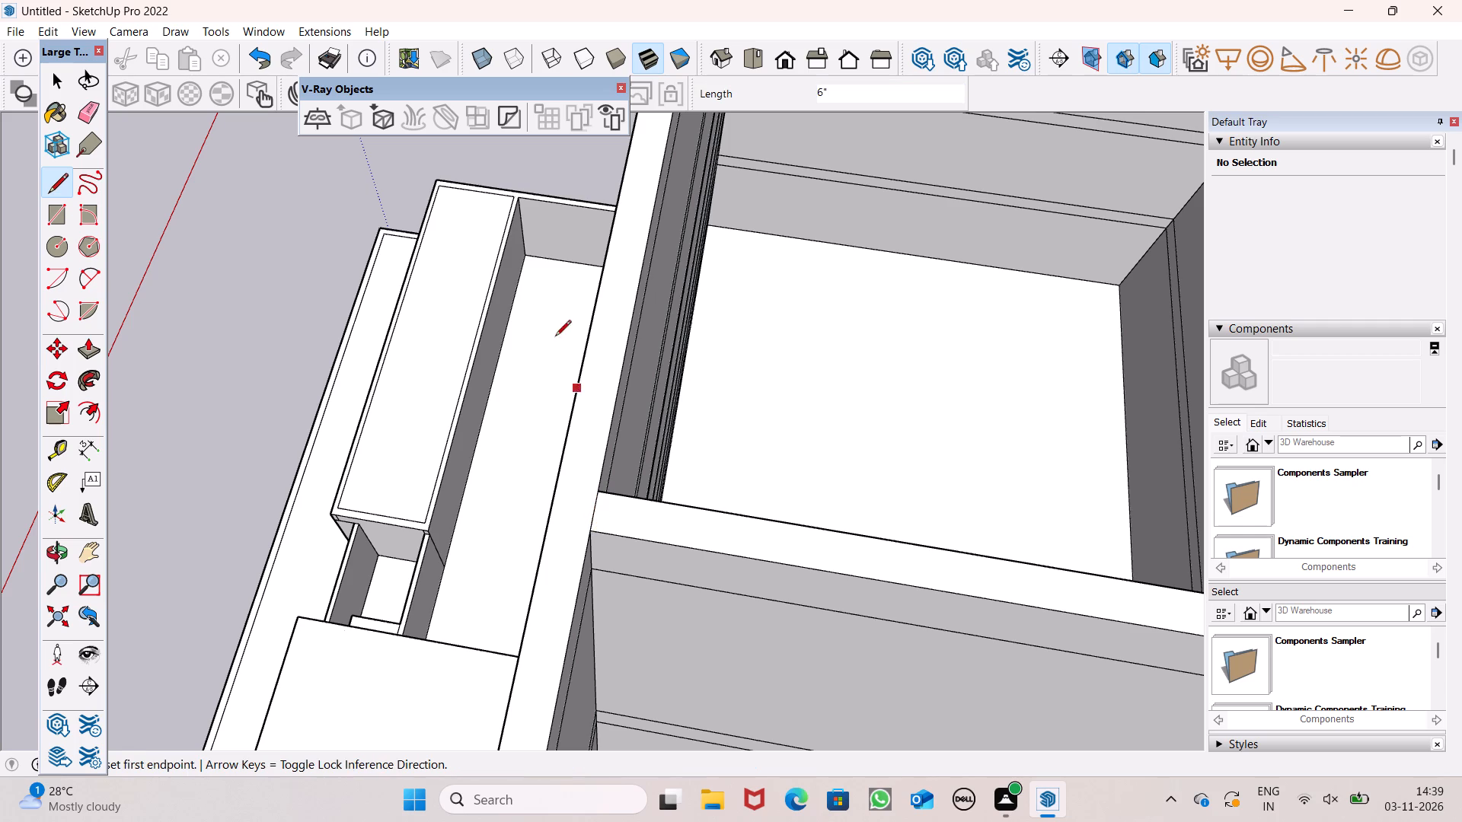
Draw a matching 6" line at the front wall's other end, splitting its top face from the side and back walls.
{"action": "scroll", "coordinate": [518, 284], "scroll_direction": "down", "scroll_amount": 9}
{"action": "scroll", "coordinate": [735, 407], "scroll_direction": "up", "scroll_amount": 7}
{"action": "scroll", "coordinate": [846, 283], "scroll_direction": "up", "scroll_amount": 3}
{"action": "scroll", "coordinate": [832, 296], "scroll_direction": "down", "scroll_amount": 1}
{"action": "scroll", "coordinate": [830, 298], "scroll_direction": "up", "scroll_amount": 9}
{"action": "left_click", "coordinate": [787, 290]}
{"action": "left_click", "coordinate": [787, 319]}
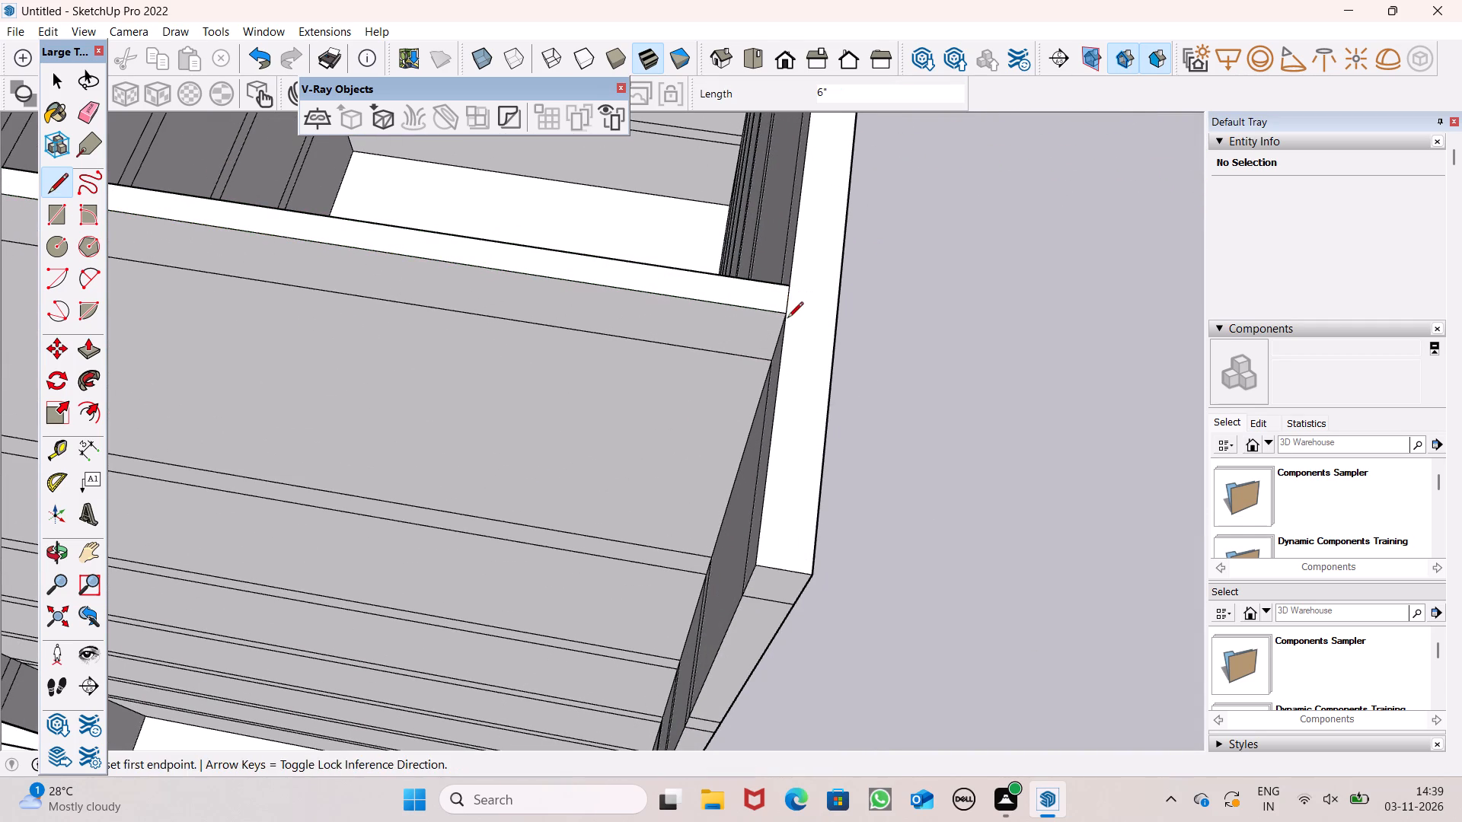
{"action": "key", "text": "space"}
Push/Pull the U-shaped top face of the side and back walls up 10' as a separate section, excluding the front wall.
{"action": "scroll", "coordinate": [772, 368], "scroll_direction": "down", "scroll_amount": 15}
{"action": "middle_click_drag", "start_coordinate": [777, 477], "coordinate": [796, 419]}
{"action": "scroll", "coordinate": [796, 419], "scroll_direction": "up", "scroll_amount": 1}
{"action": "scroll", "coordinate": [841, 429], "scroll_direction": "down", "scroll_amount": 8}
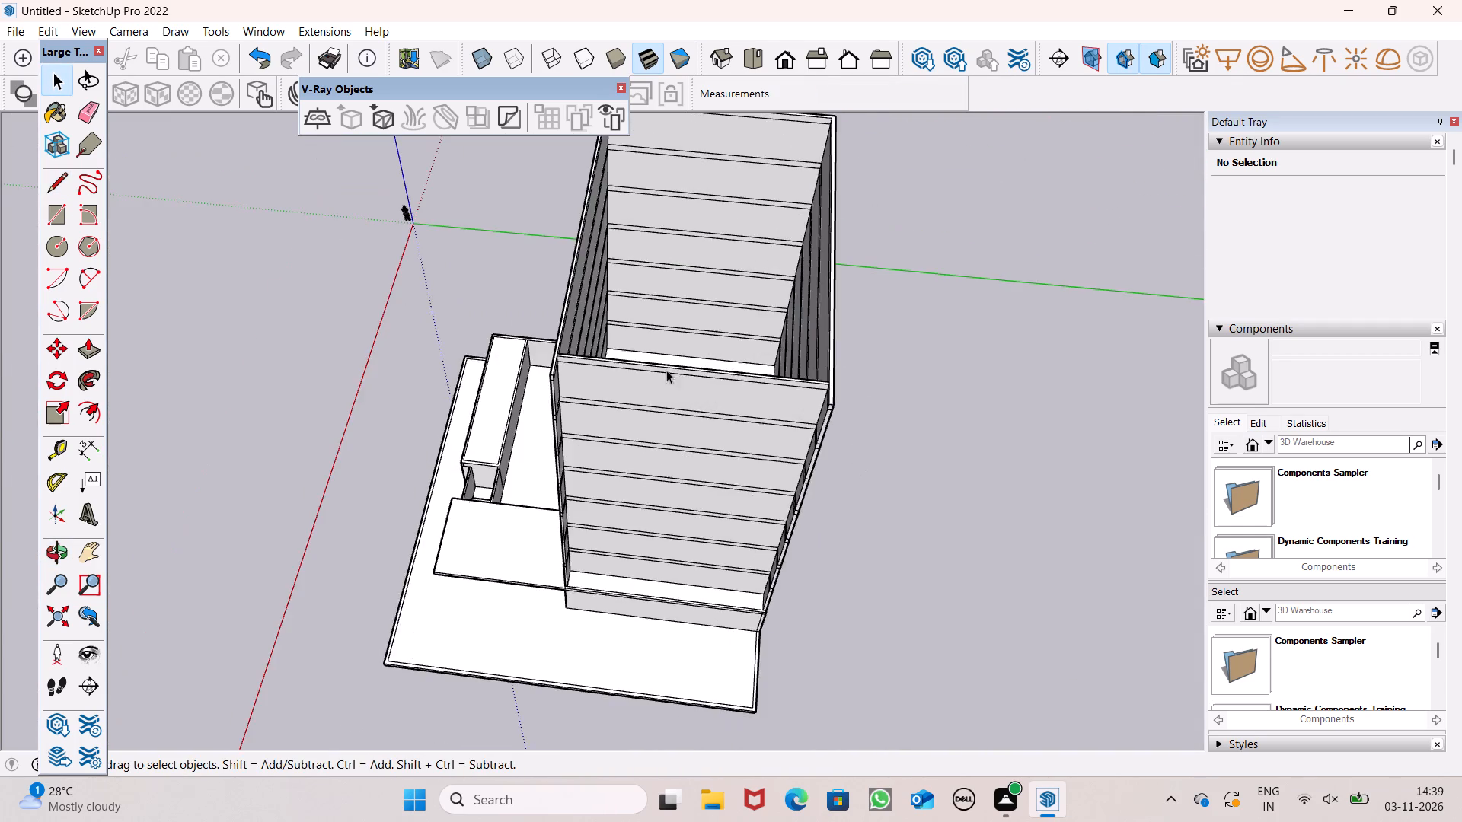
{"action": "scroll", "coordinate": [470, 278], "scroll_direction": "up", "scroll_amount": 6}
{"action": "scroll", "coordinate": [235, 352], "scroll_direction": "down", "scroll_amount": 6}
{"action": "left_click", "coordinate": [82, 350]}
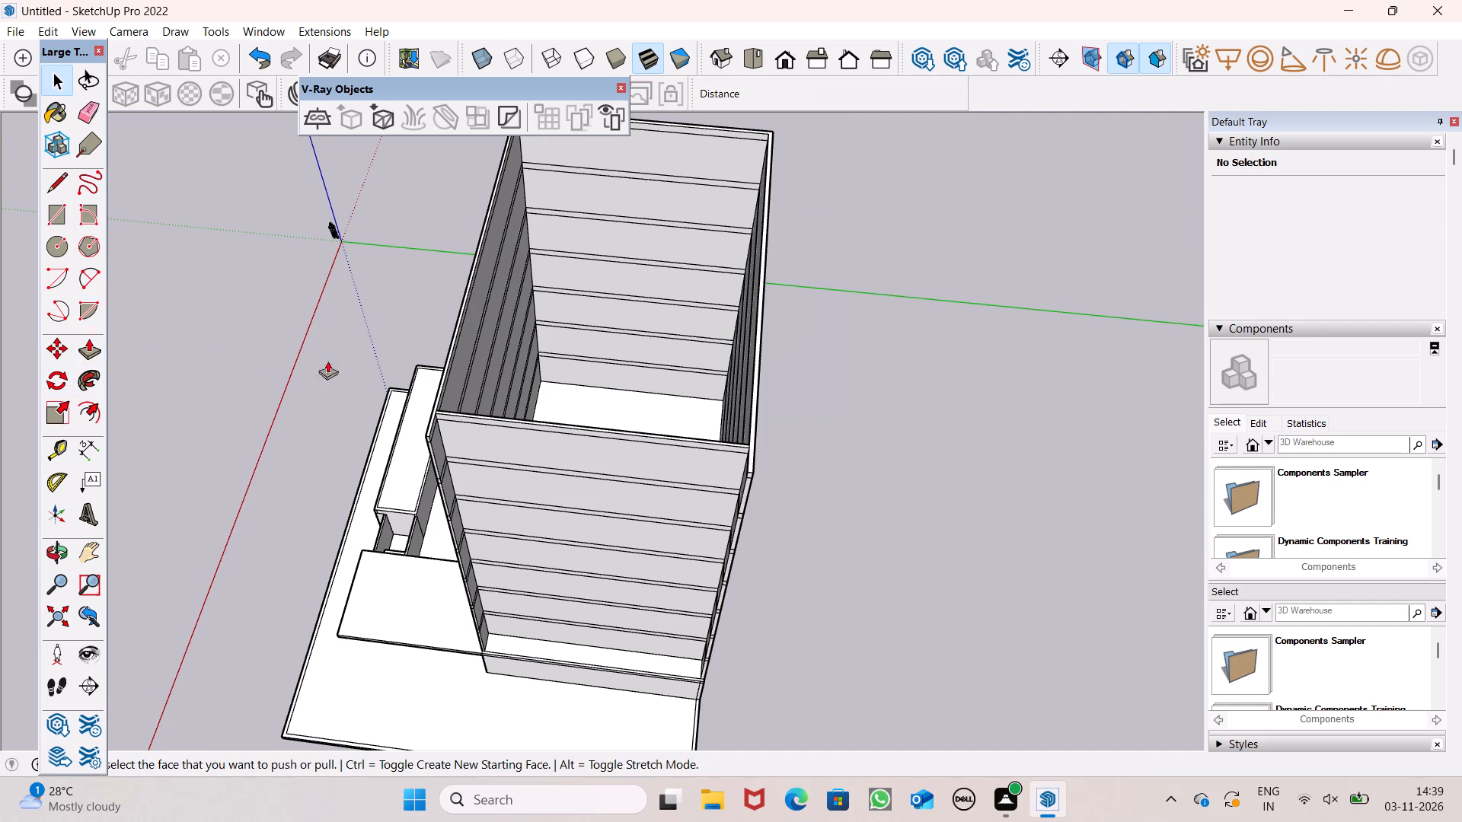
{"action": "middle_click_drag", "start_coordinate": [379, 394], "coordinate": [429, 370]}
{"action": "scroll", "coordinate": [409, 377], "scroll_direction": "up", "scroll_amount": 1}
{"action": "scroll", "coordinate": [536, 358], "scroll_direction": "up", "scroll_amount": 3}
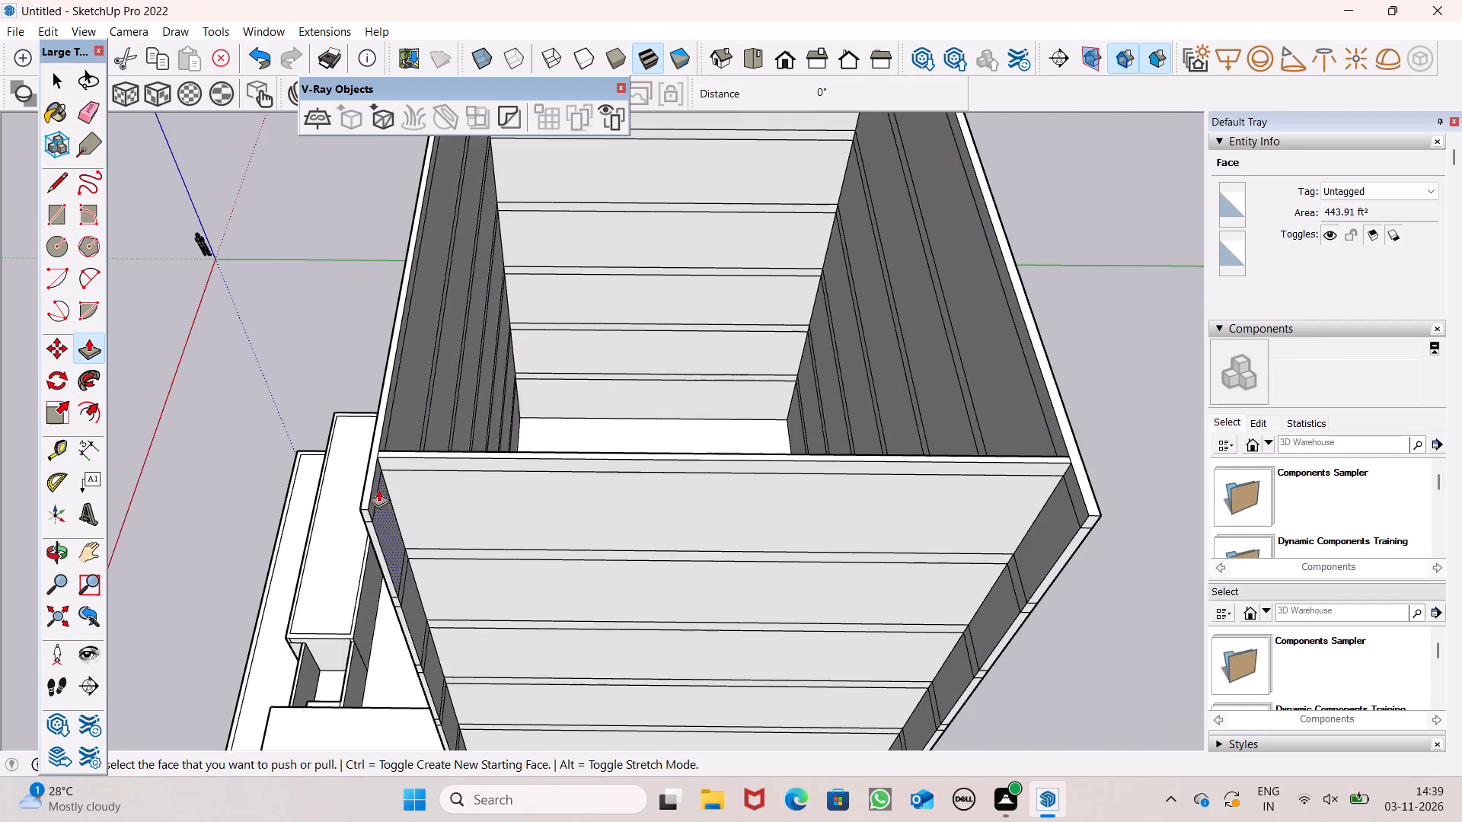
{"action": "scroll", "coordinate": [362, 480], "scroll_direction": "up", "scroll_amount": 3}
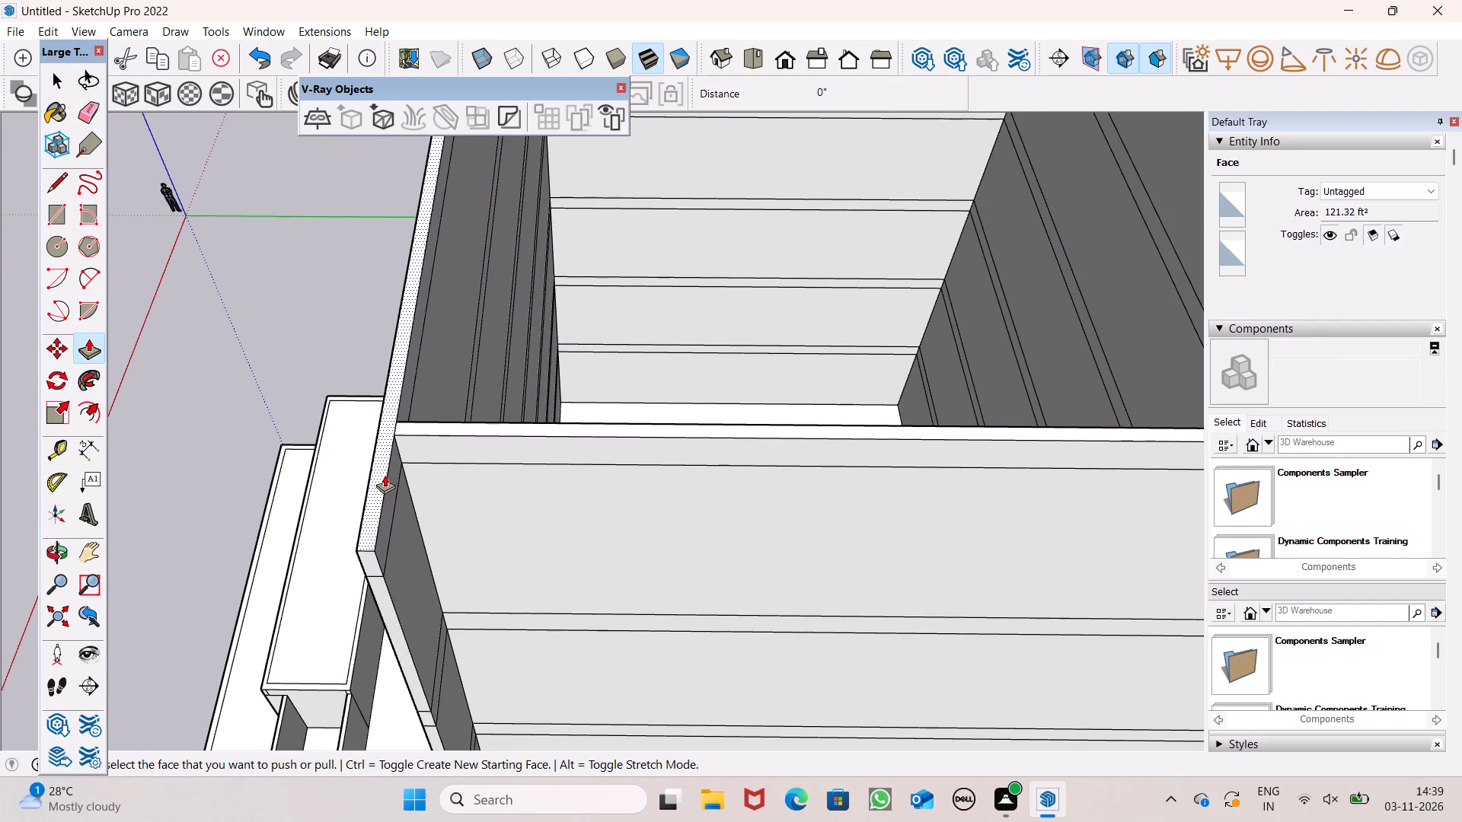
{"action": "left_click_drag", "start_coordinate": [385, 475], "coordinate": [355, 319]}
{"action": "type", "text": "10'"}
{"action": "key", "text": "Return"}
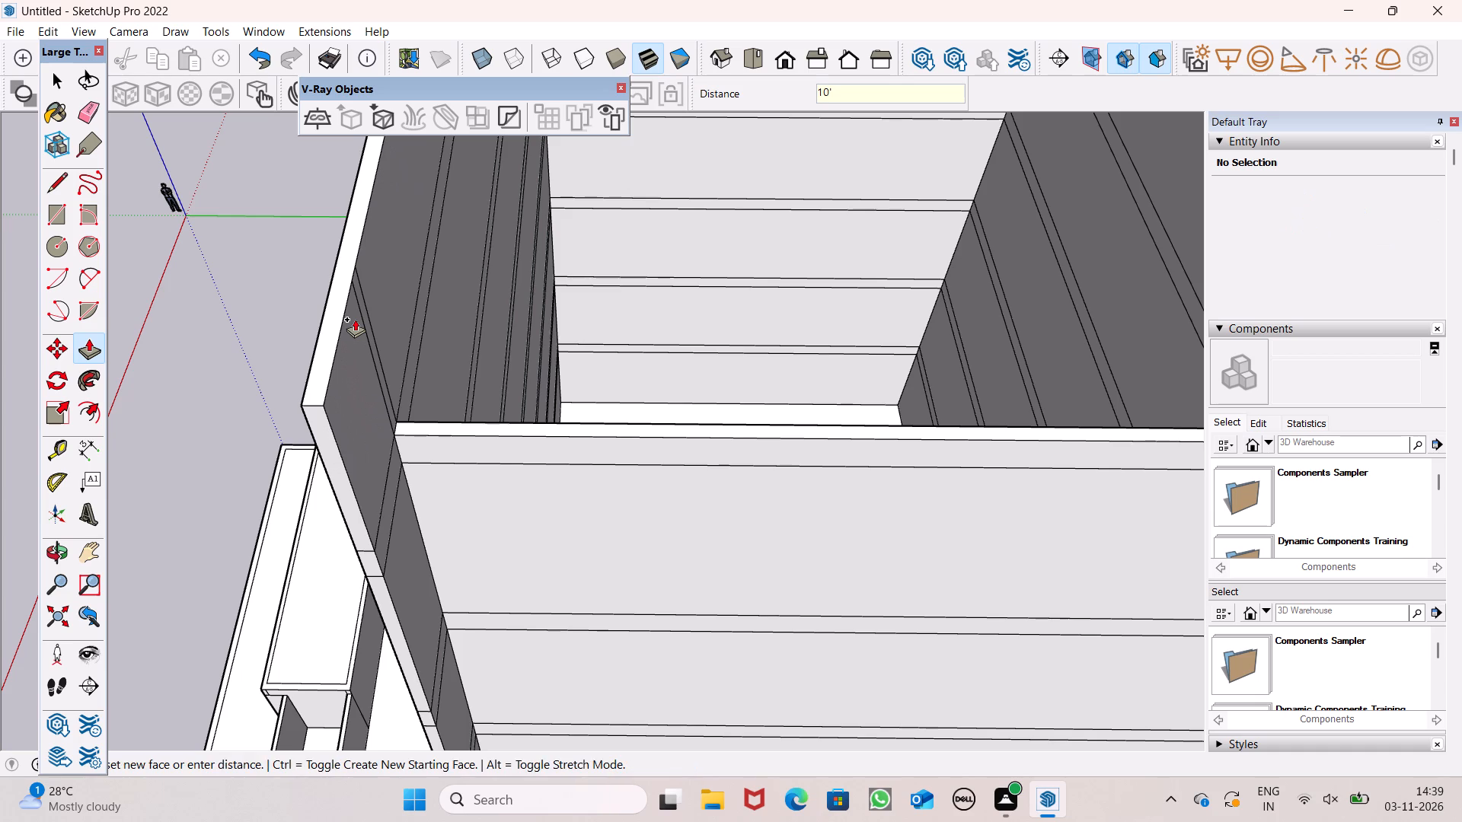
{"action": "key", "text": "space"}
Examine the whole building and its open-fronted top section from several sides.
{"action": "scroll", "coordinate": [356, 329], "scroll_direction": "down", "scroll_amount": 5}
{"action": "scroll", "coordinate": [440, 397], "scroll_direction": "down", "scroll_amount": 5}
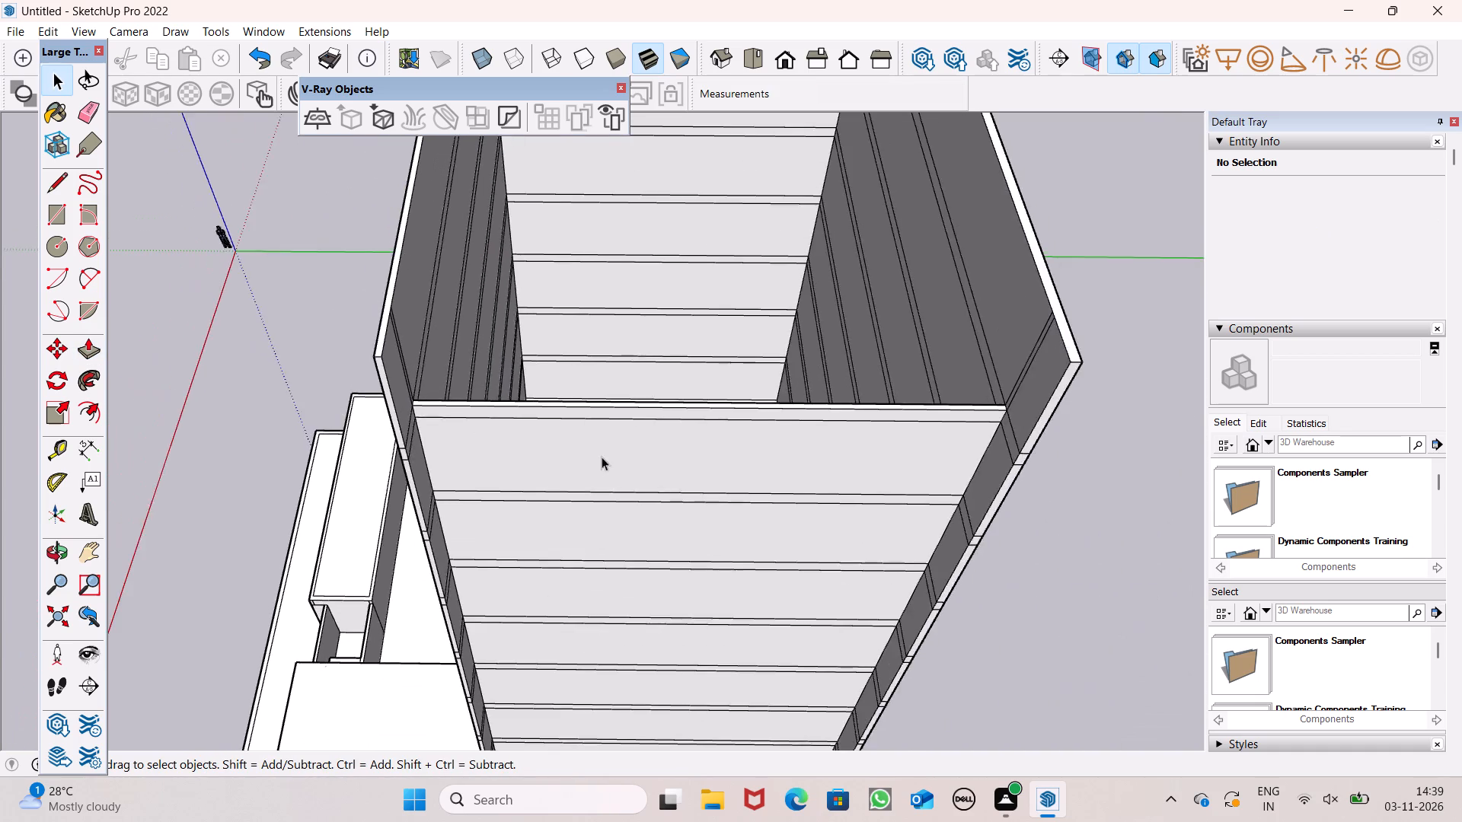
{"action": "middle_click_drag", "start_coordinate": [614, 428], "coordinate": [522, 276]}
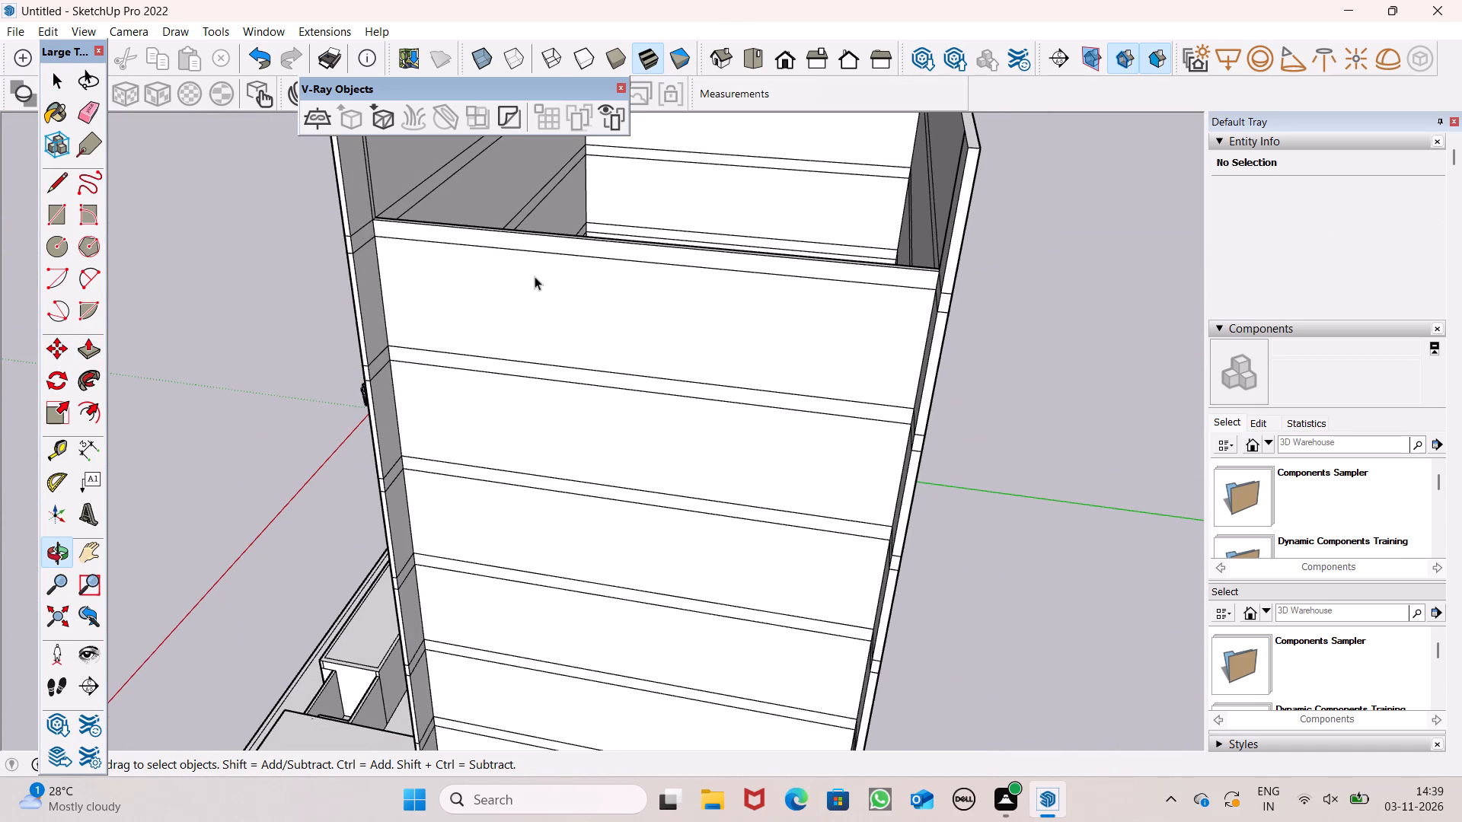
{"action": "scroll", "coordinate": [535, 276], "scroll_direction": "down", "scroll_amount": 5}
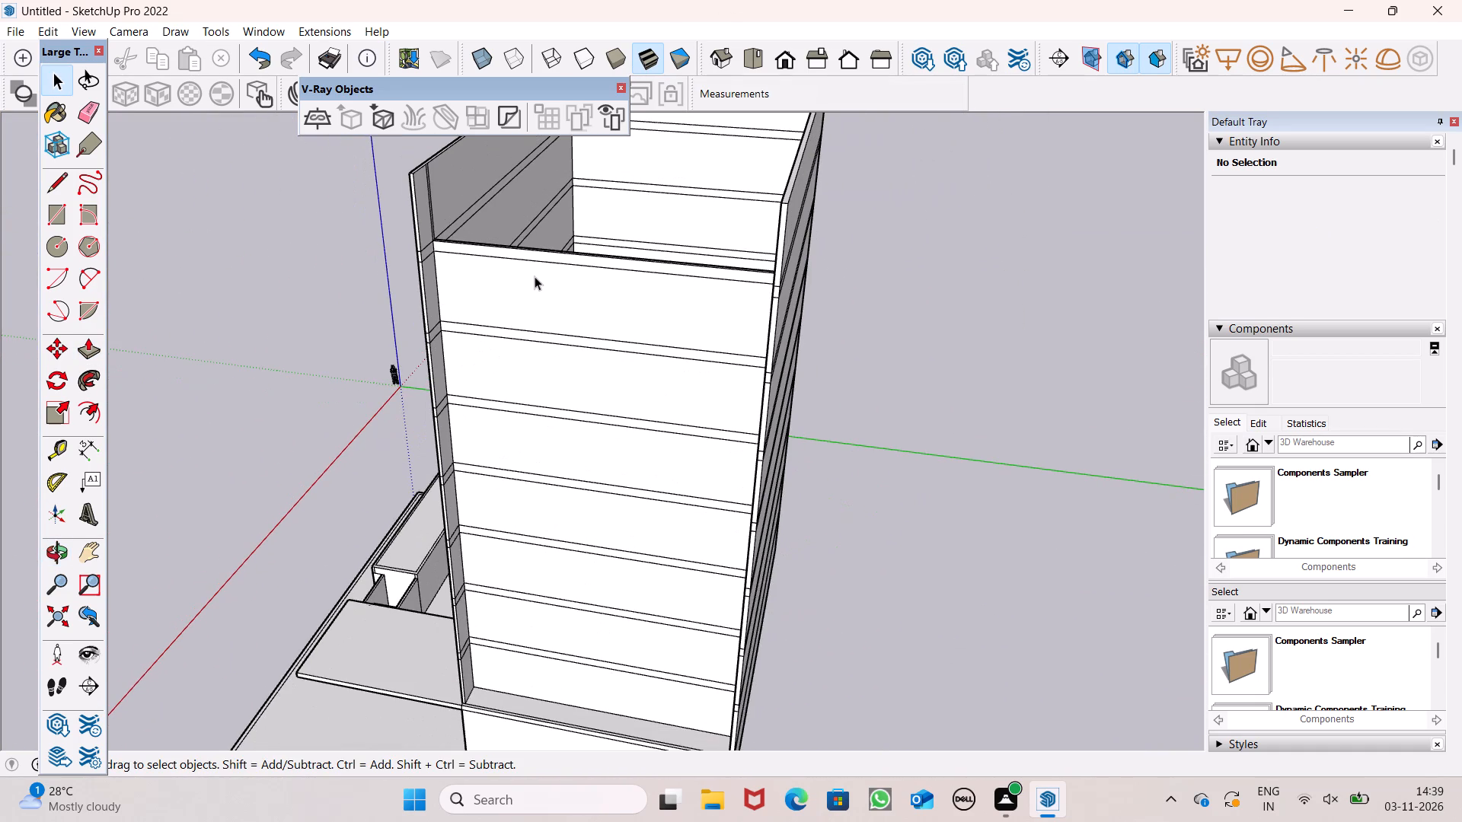
{"action": "scroll", "coordinate": [536, 251], "scroll_direction": "down", "scroll_amount": 4}
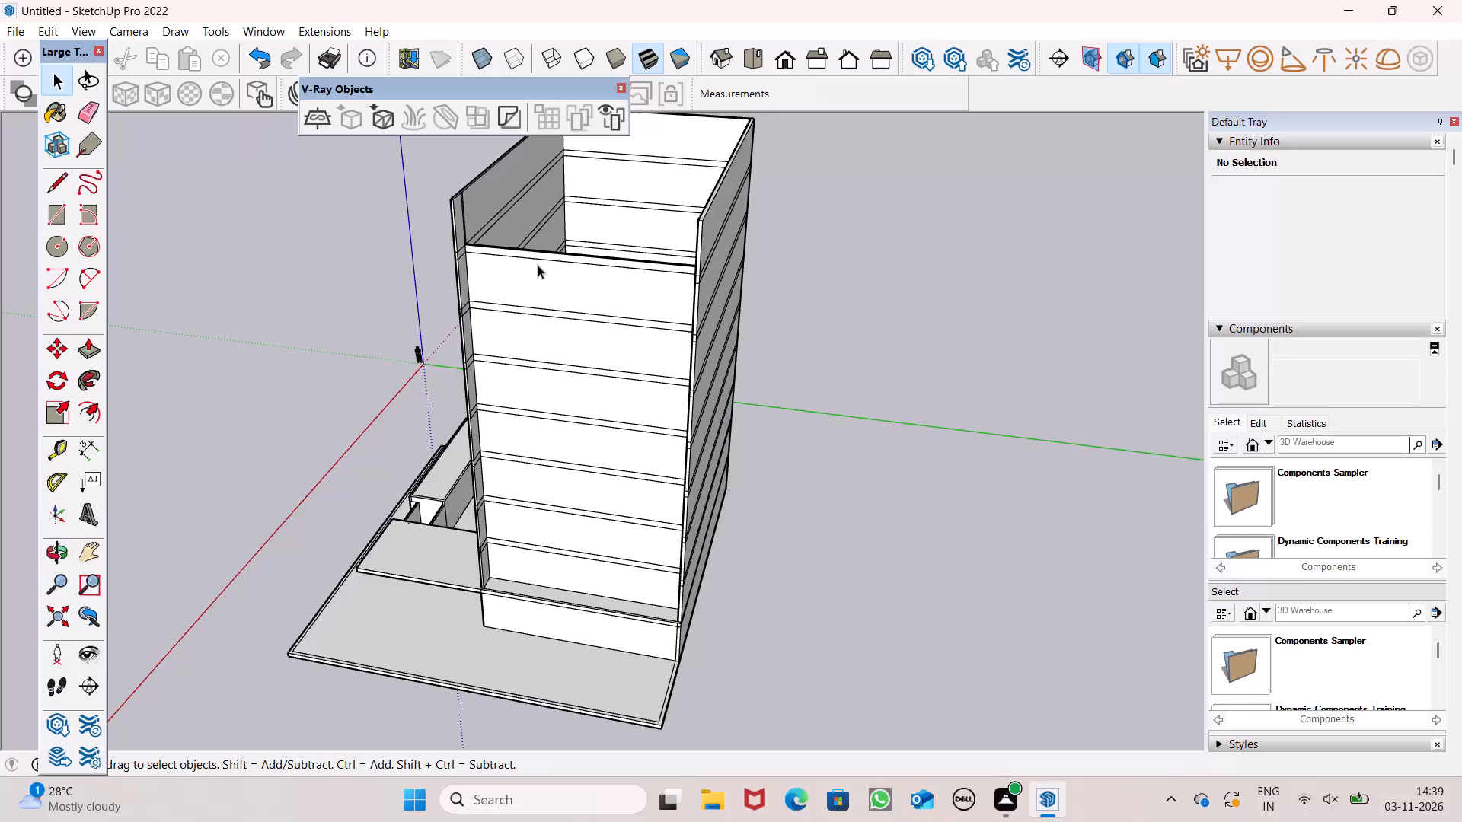
{"action": "scroll", "coordinate": [538, 266], "scroll_direction": "down", "scroll_amount": 1}
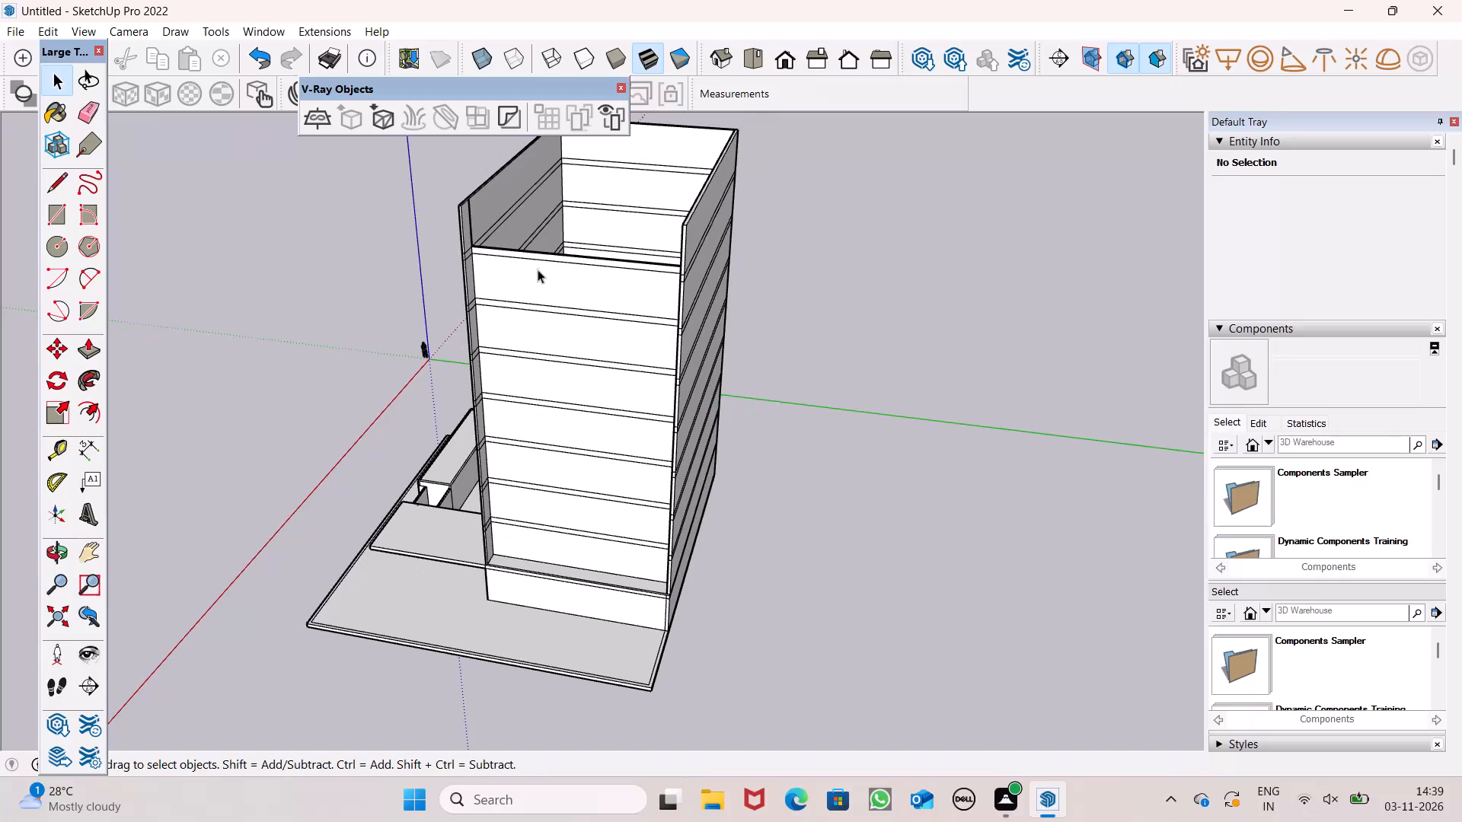
{"action": "scroll", "coordinate": [538, 269], "scroll_direction": "down", "scroll_amount": 2}
{"action": "middle_click_drag", "start_coordinate": [513, 309], "coordinate": [235, 258]}
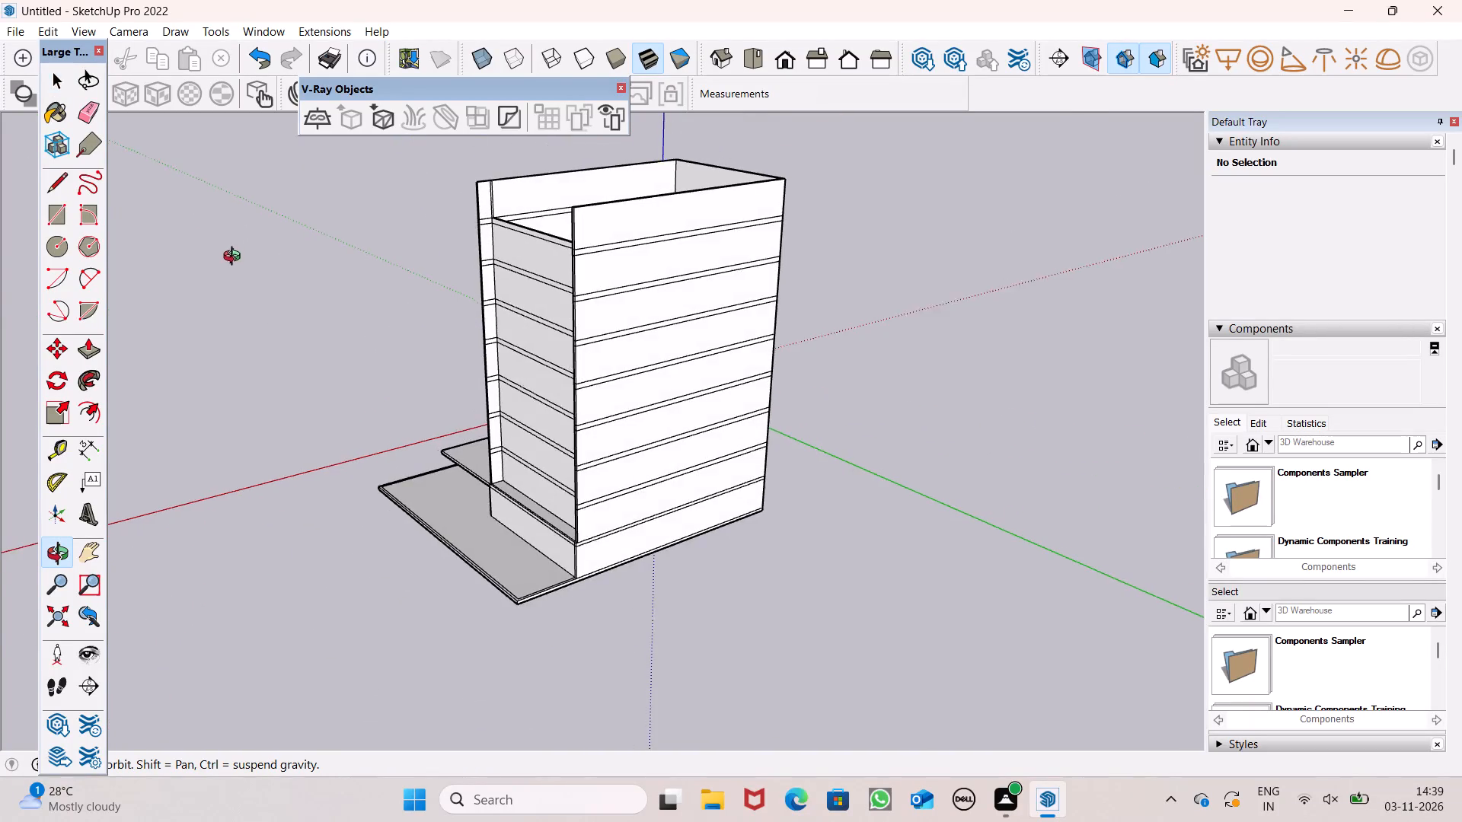
{"action": "middle_click_drag", "start_coordinate": [235, 258], "coordinate": [823, 247]}
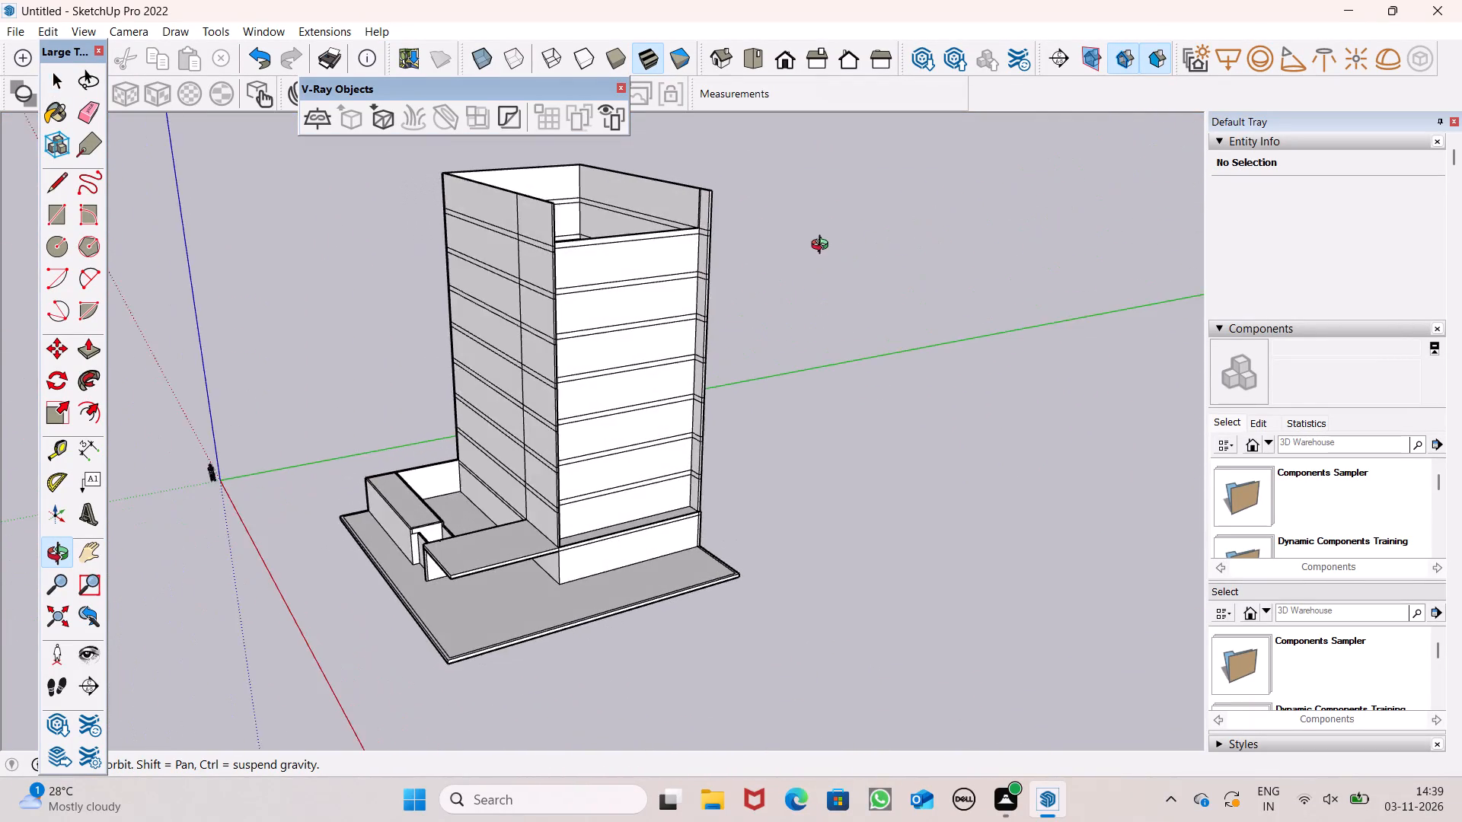
{"action": "middle_click_drag", "start_coordinate": [823, 247], "coordinate": [603, 197]}
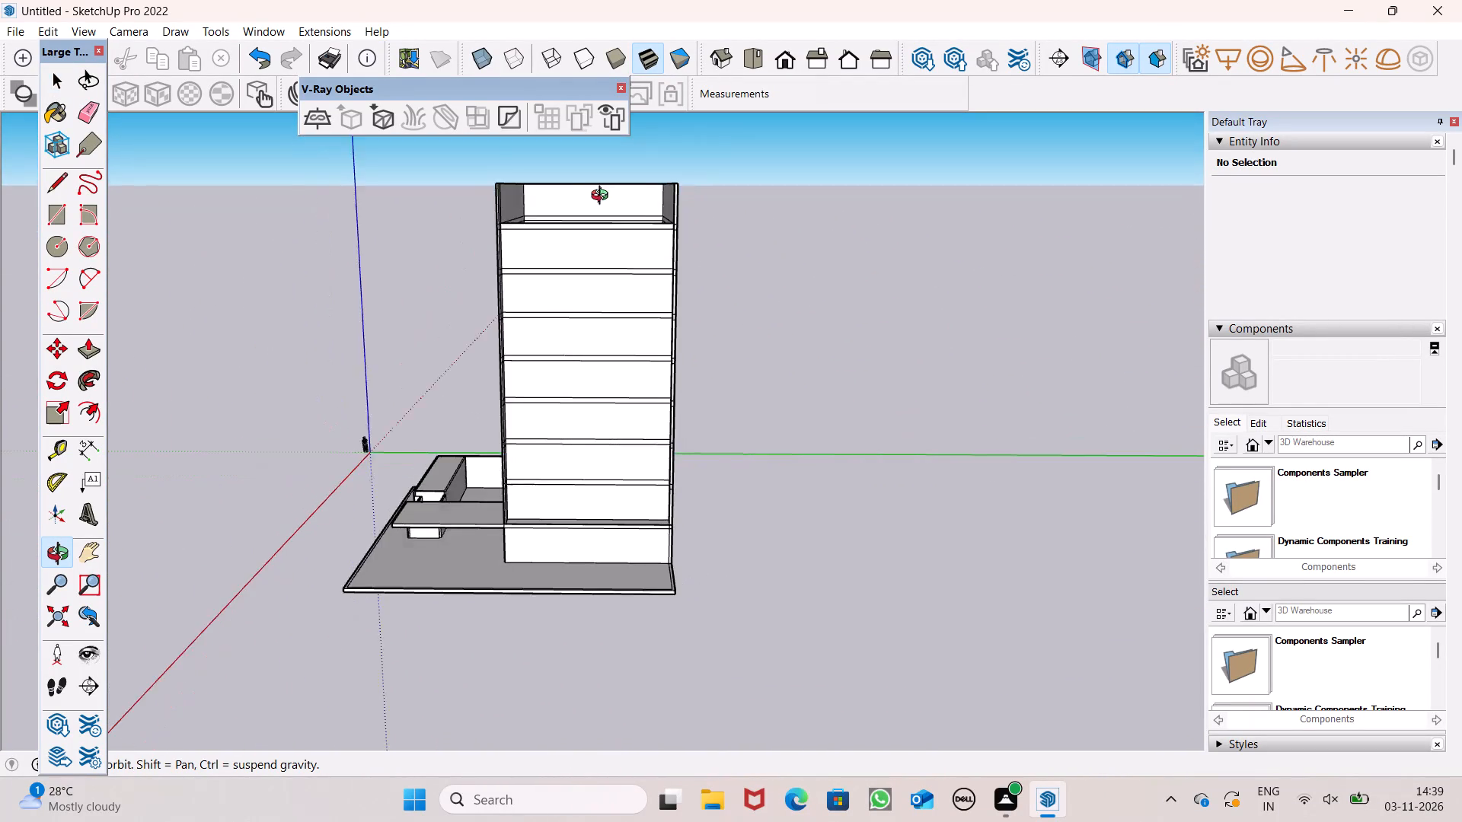
{"action": "middle_click_drag", "start_coordinate": [603, 197], "coordinate": [567, 217]}
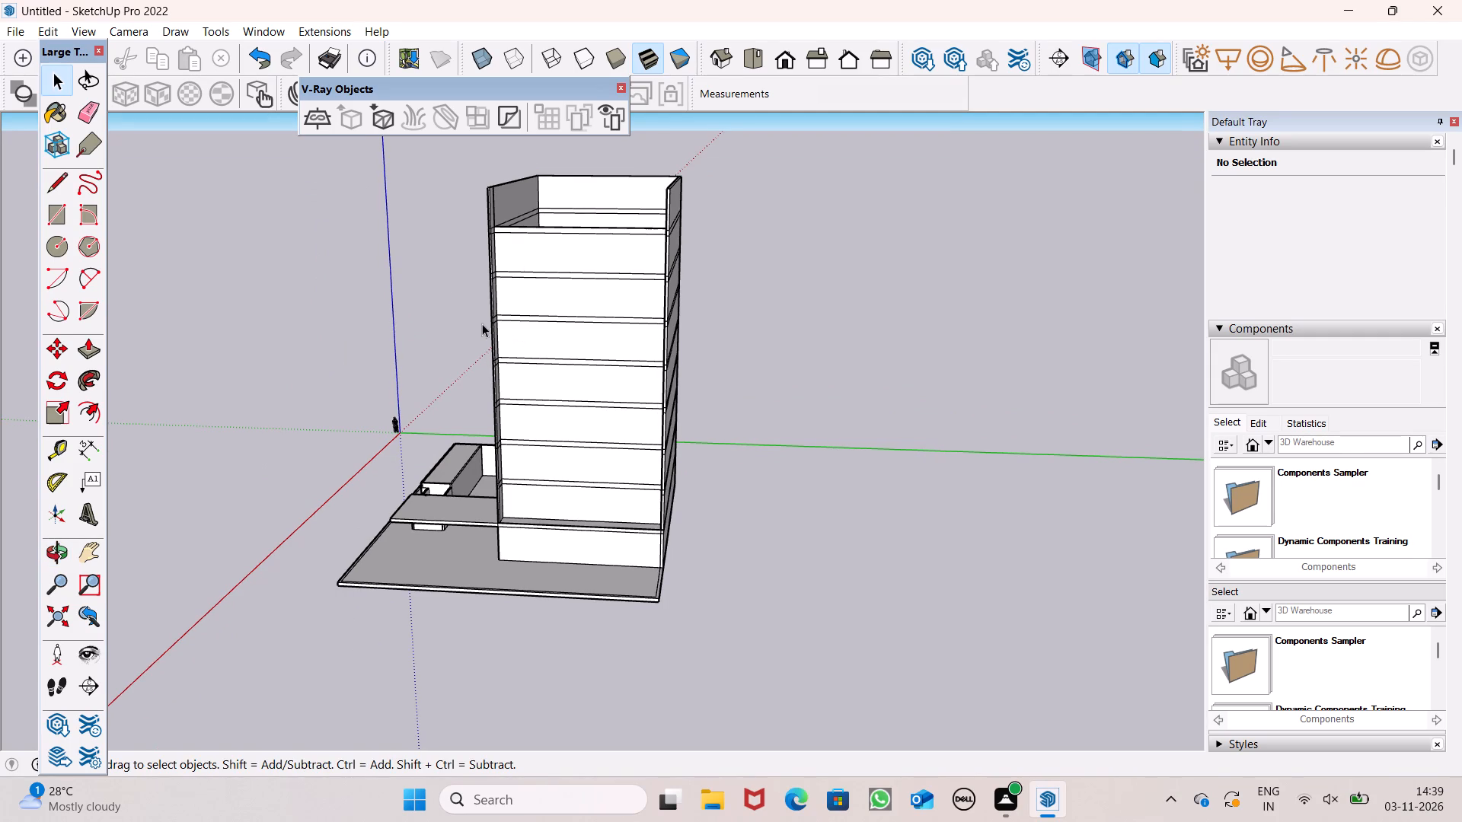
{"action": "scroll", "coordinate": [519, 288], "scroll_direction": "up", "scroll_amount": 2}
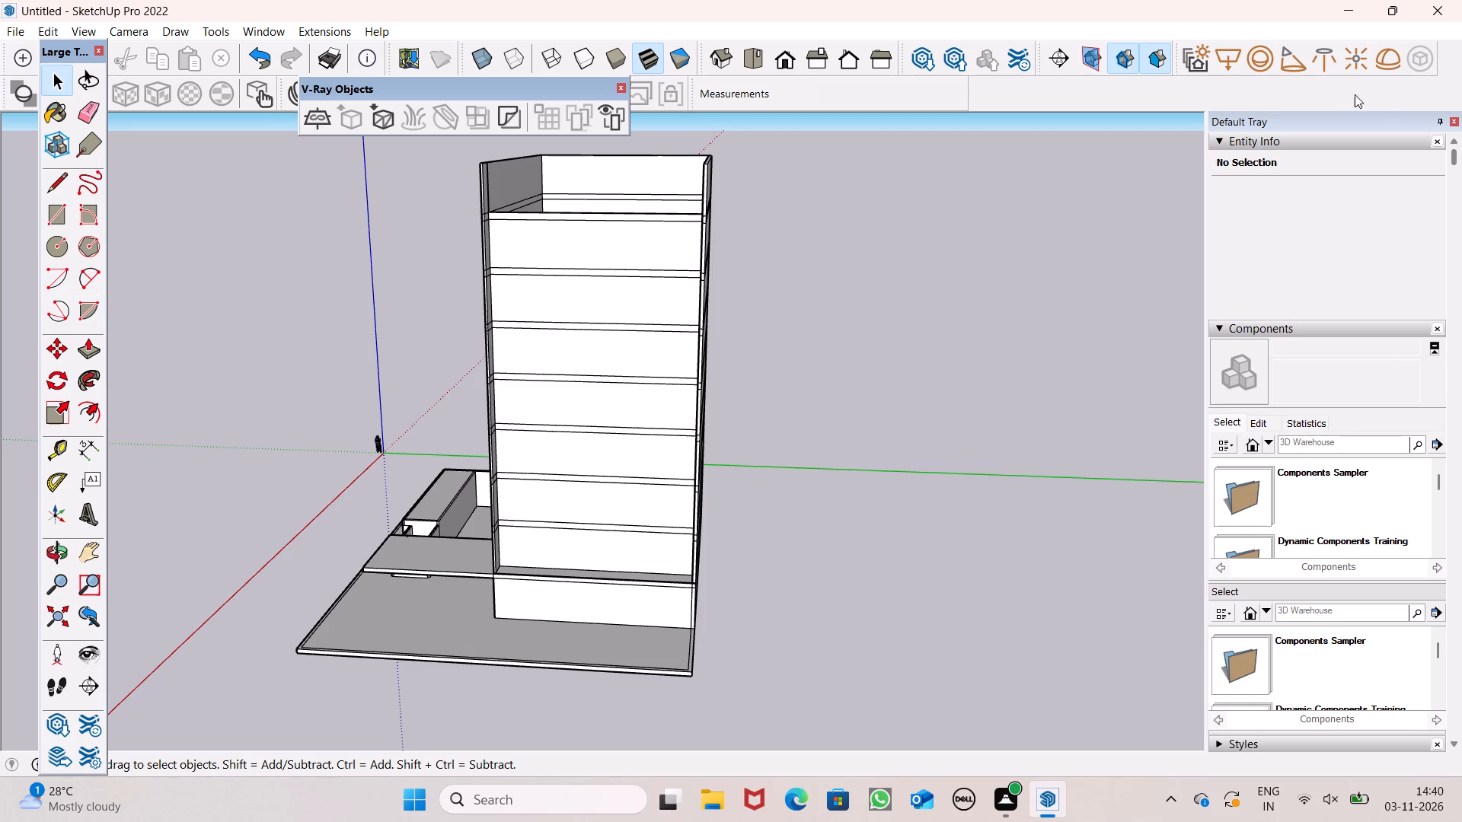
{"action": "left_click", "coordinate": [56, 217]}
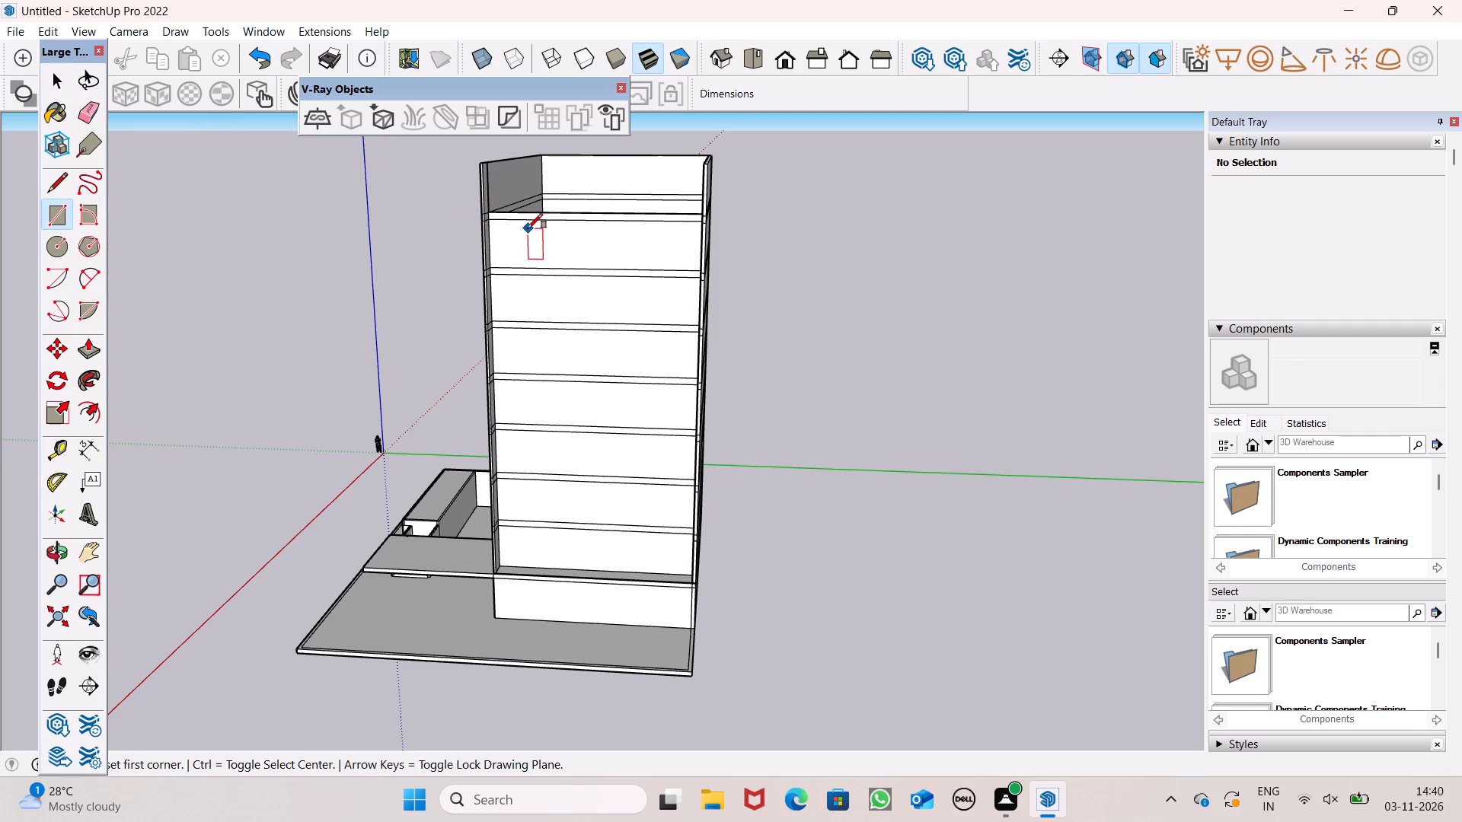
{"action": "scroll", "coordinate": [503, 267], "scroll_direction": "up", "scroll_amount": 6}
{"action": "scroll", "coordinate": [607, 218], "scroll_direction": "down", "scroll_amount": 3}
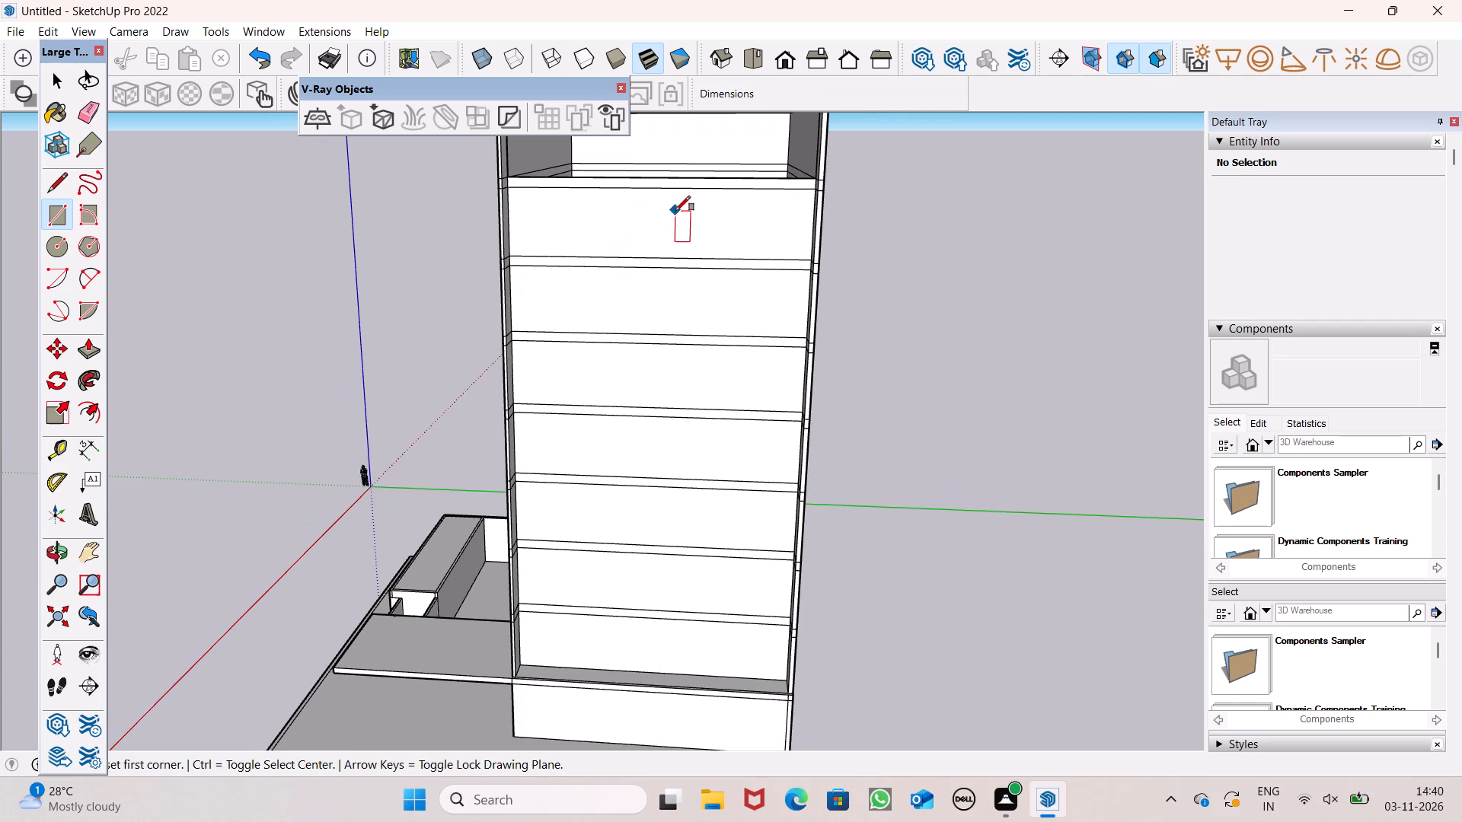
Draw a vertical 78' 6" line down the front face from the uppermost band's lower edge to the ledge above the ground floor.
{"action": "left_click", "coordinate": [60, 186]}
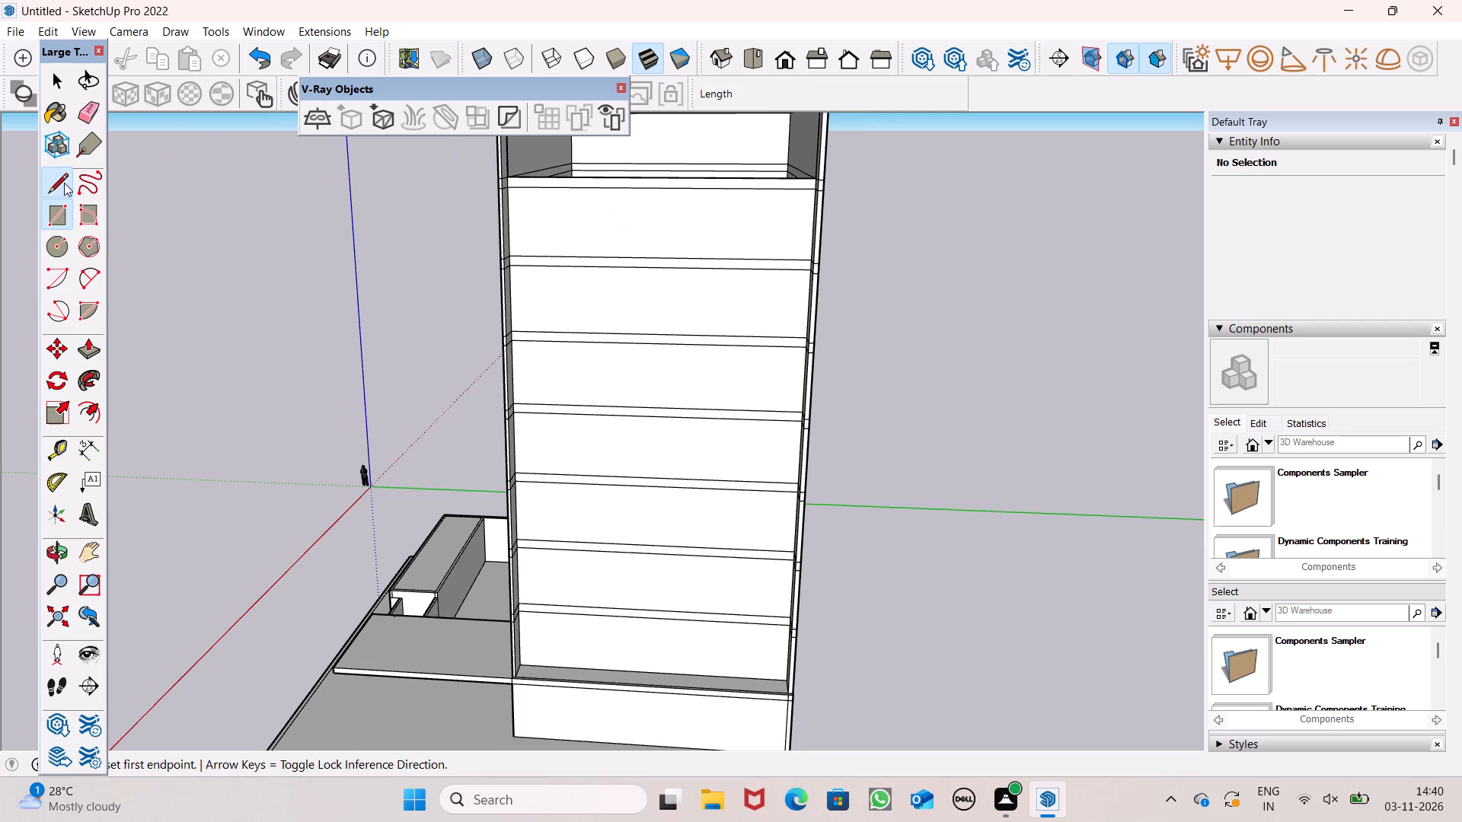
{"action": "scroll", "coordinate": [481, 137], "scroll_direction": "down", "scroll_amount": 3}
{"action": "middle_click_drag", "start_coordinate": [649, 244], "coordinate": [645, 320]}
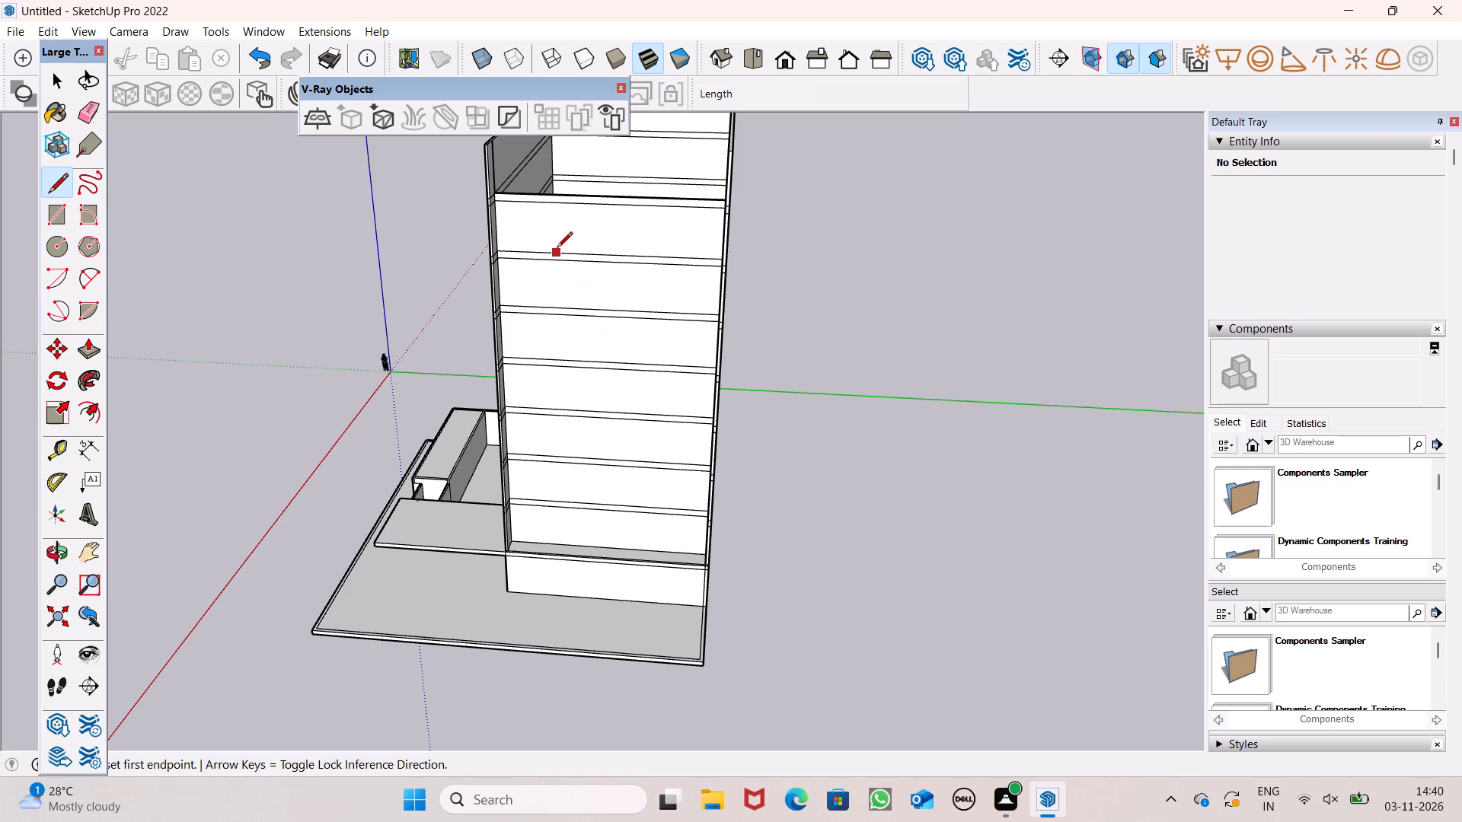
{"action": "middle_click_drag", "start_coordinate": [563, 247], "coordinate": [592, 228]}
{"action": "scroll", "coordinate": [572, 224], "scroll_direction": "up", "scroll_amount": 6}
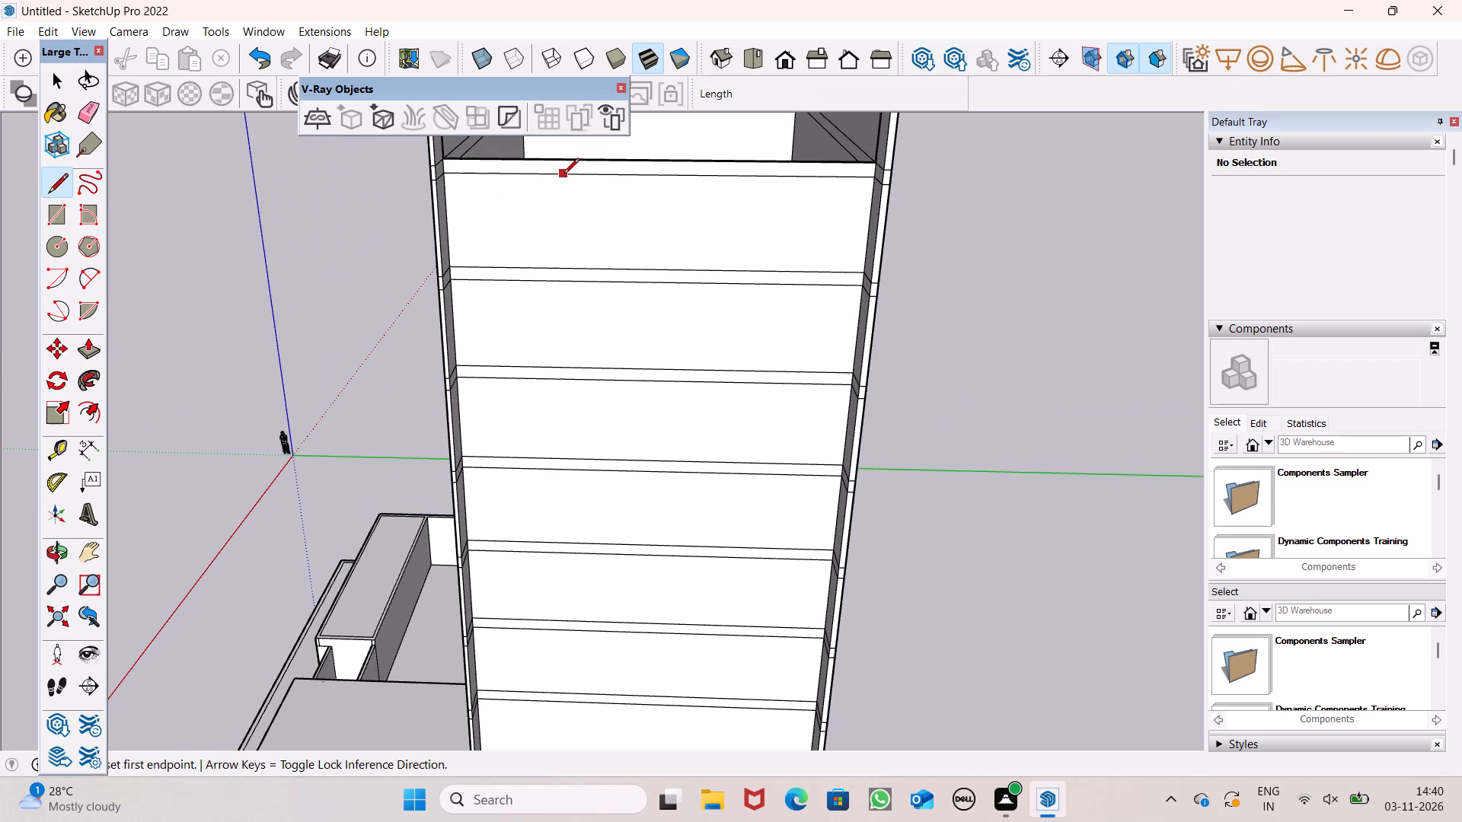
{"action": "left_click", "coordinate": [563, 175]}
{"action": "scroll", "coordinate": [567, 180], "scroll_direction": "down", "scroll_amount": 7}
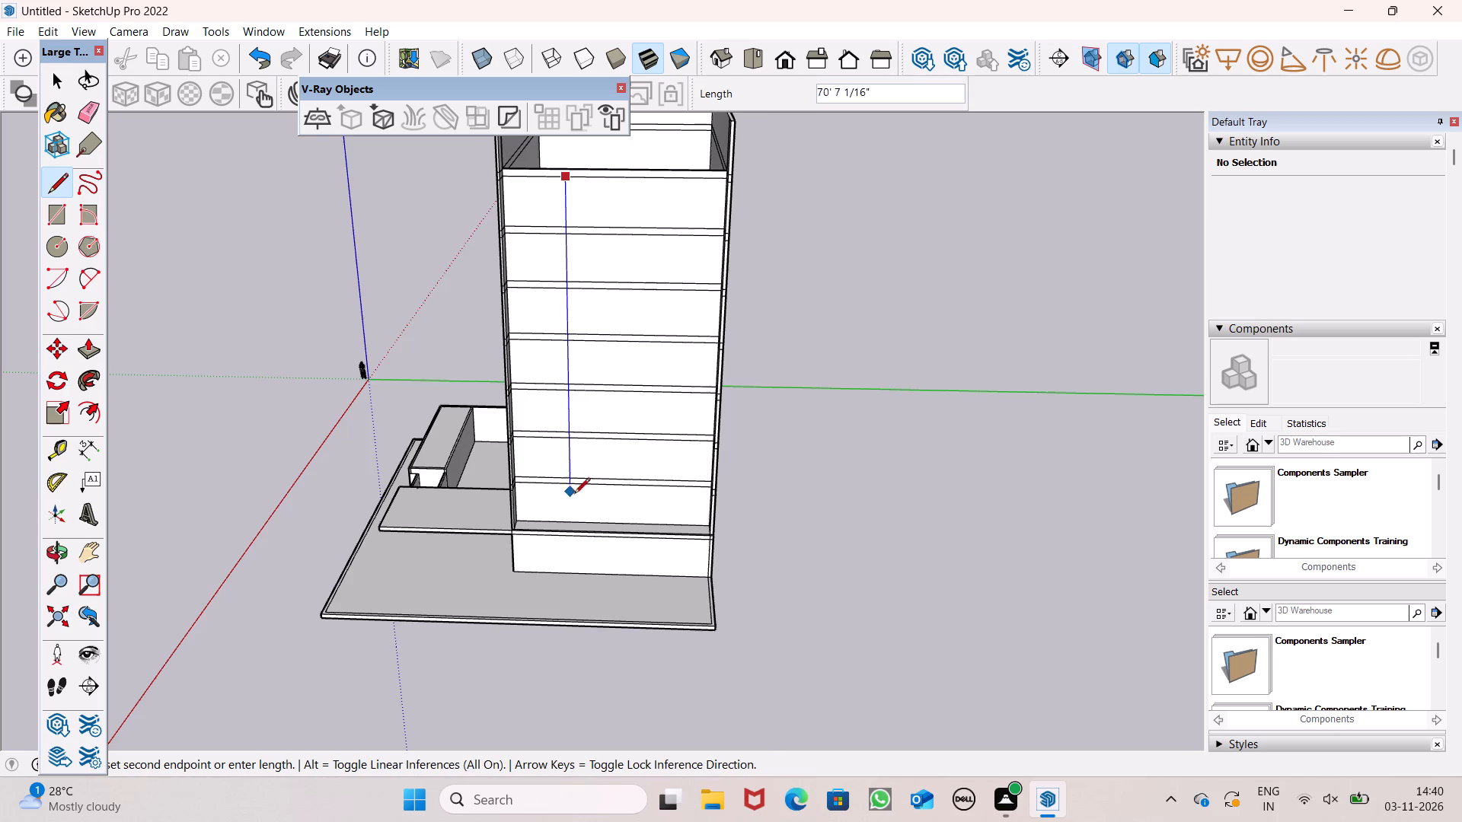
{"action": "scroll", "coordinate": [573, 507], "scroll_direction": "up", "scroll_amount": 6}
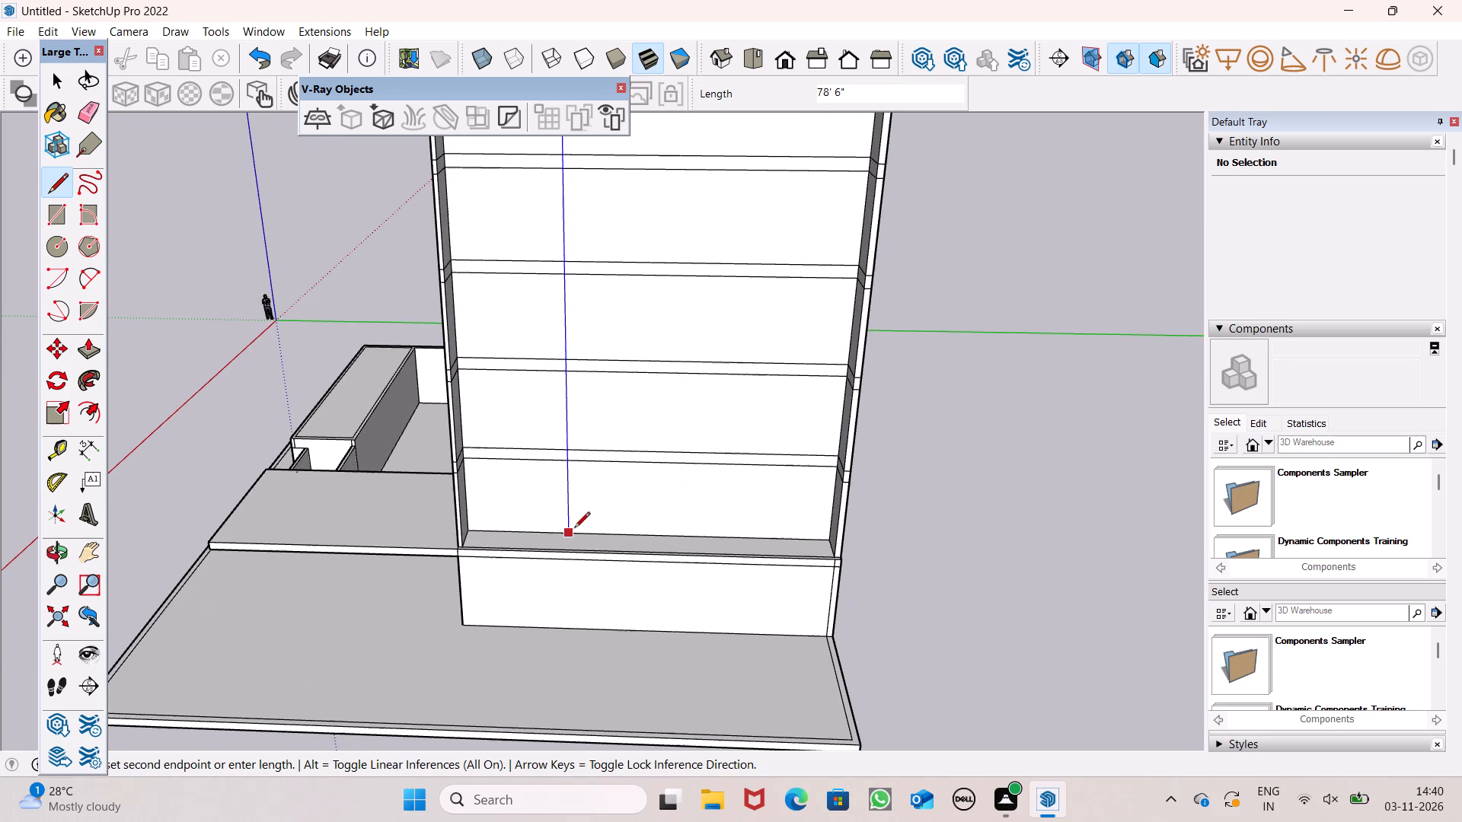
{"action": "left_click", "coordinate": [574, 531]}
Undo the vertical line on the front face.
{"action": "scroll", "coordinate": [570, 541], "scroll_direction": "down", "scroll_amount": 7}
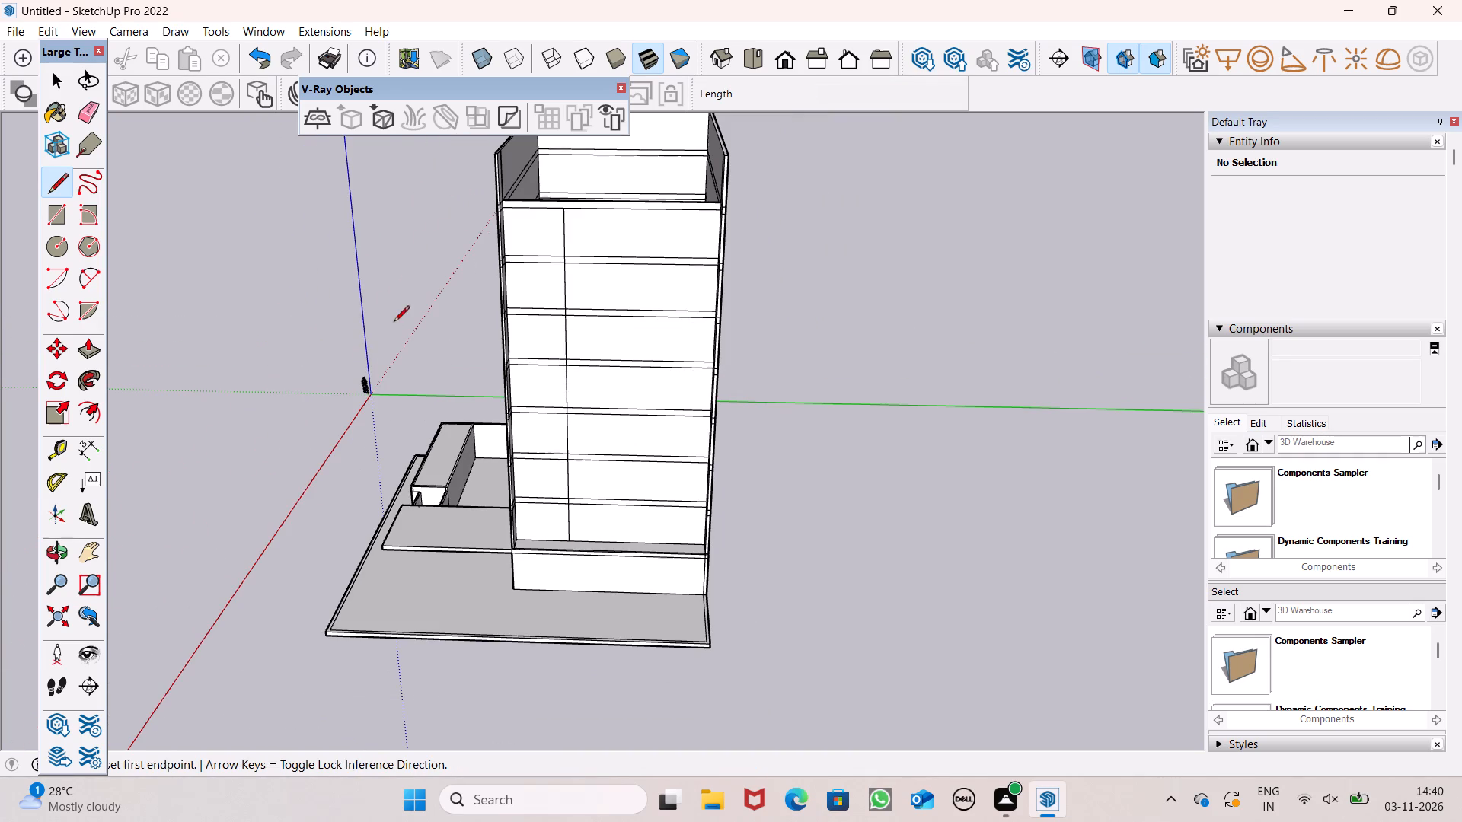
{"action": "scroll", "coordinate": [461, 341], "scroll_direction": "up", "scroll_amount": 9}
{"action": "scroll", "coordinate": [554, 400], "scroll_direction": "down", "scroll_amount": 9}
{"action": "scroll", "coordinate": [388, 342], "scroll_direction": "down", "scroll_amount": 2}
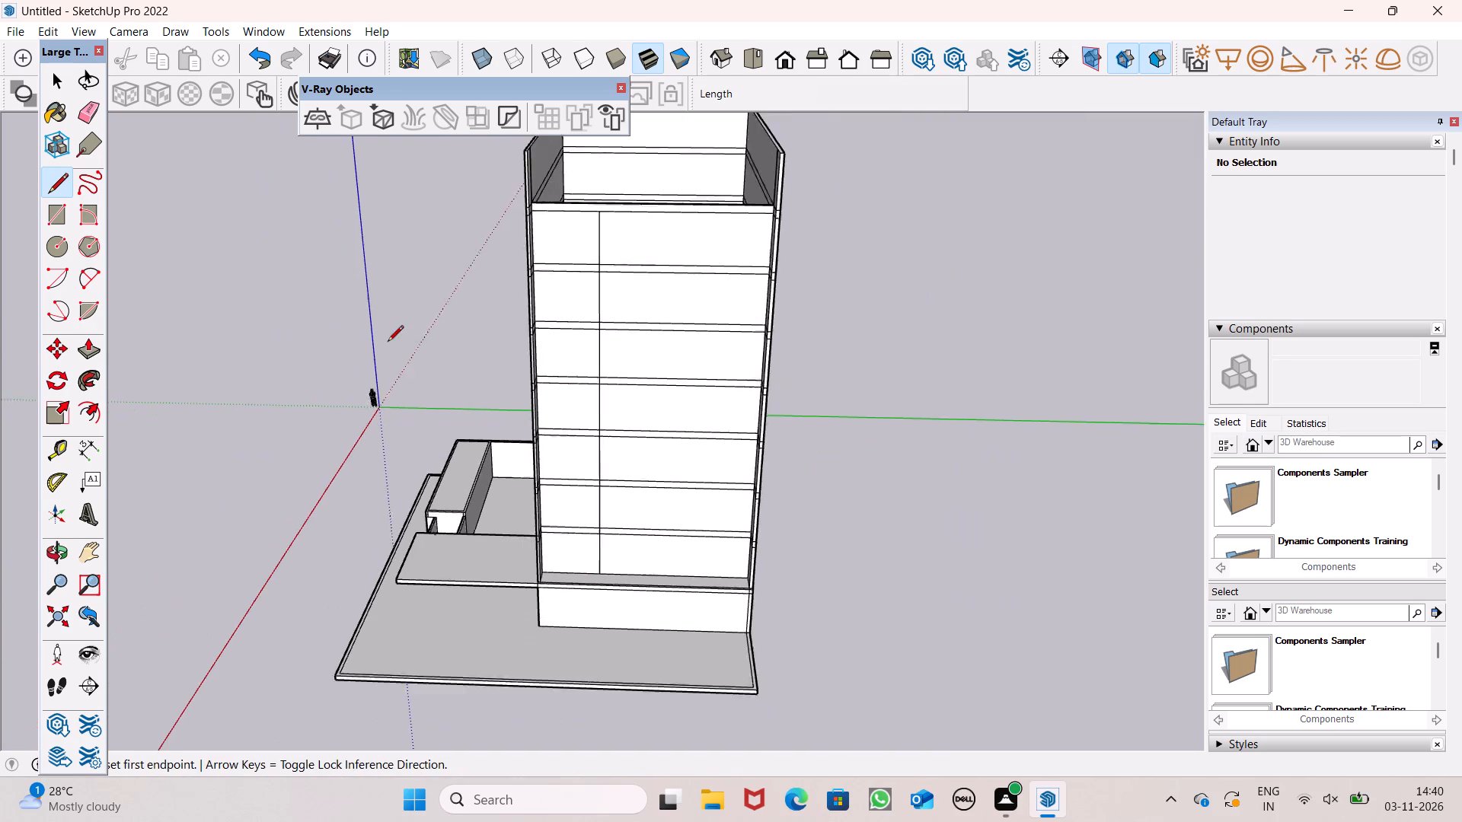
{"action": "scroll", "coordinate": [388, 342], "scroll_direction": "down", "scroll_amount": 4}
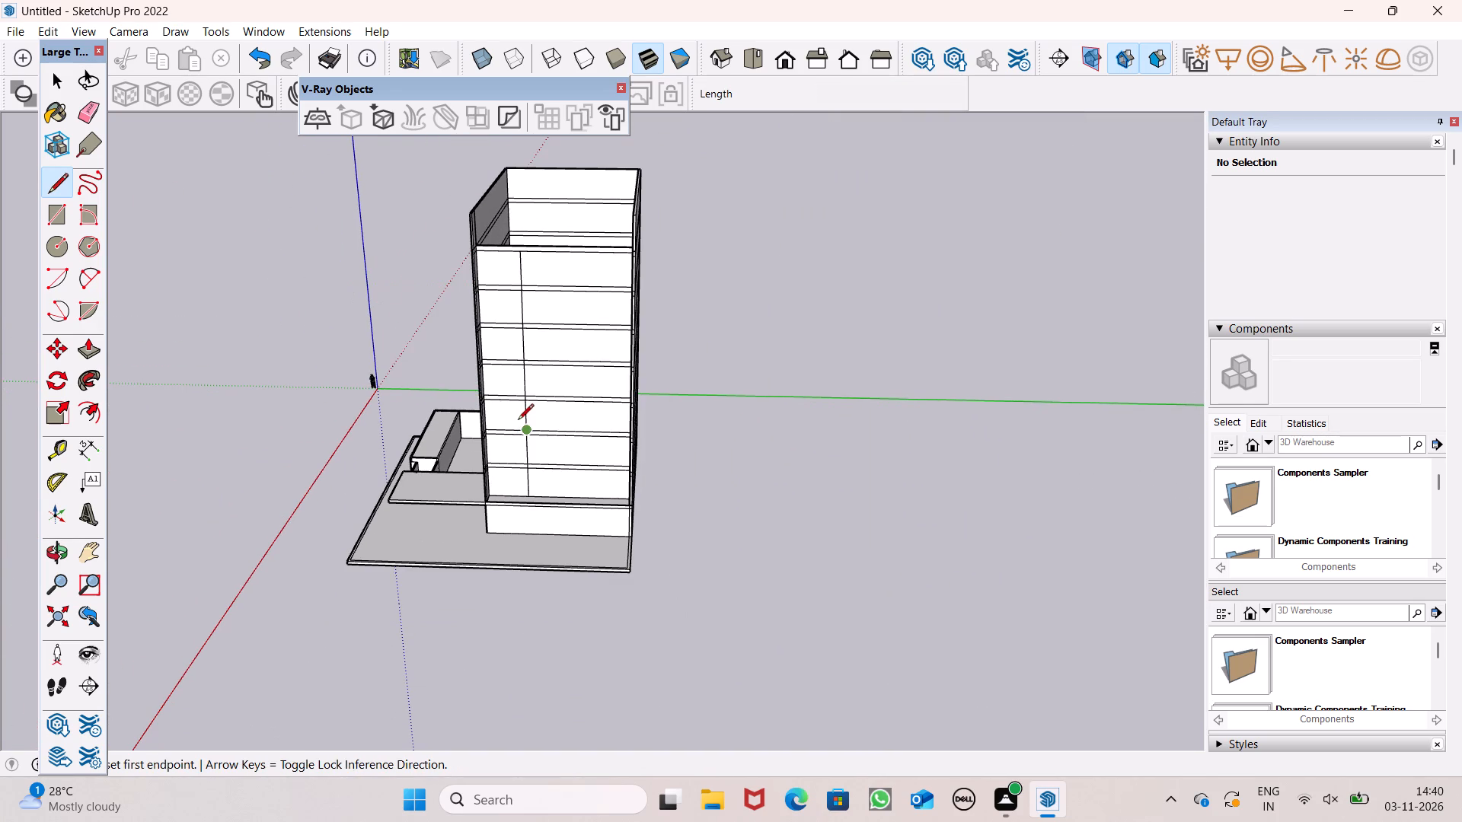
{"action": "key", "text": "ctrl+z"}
Draw a vertical 78' 6" line near the front face's canopy side, from the uppermost band's lower edge down to the ledge.
{"action": "scroll", "coordinate": [494, 282], "scroll_direction": "up", "scroll_amount": 13}
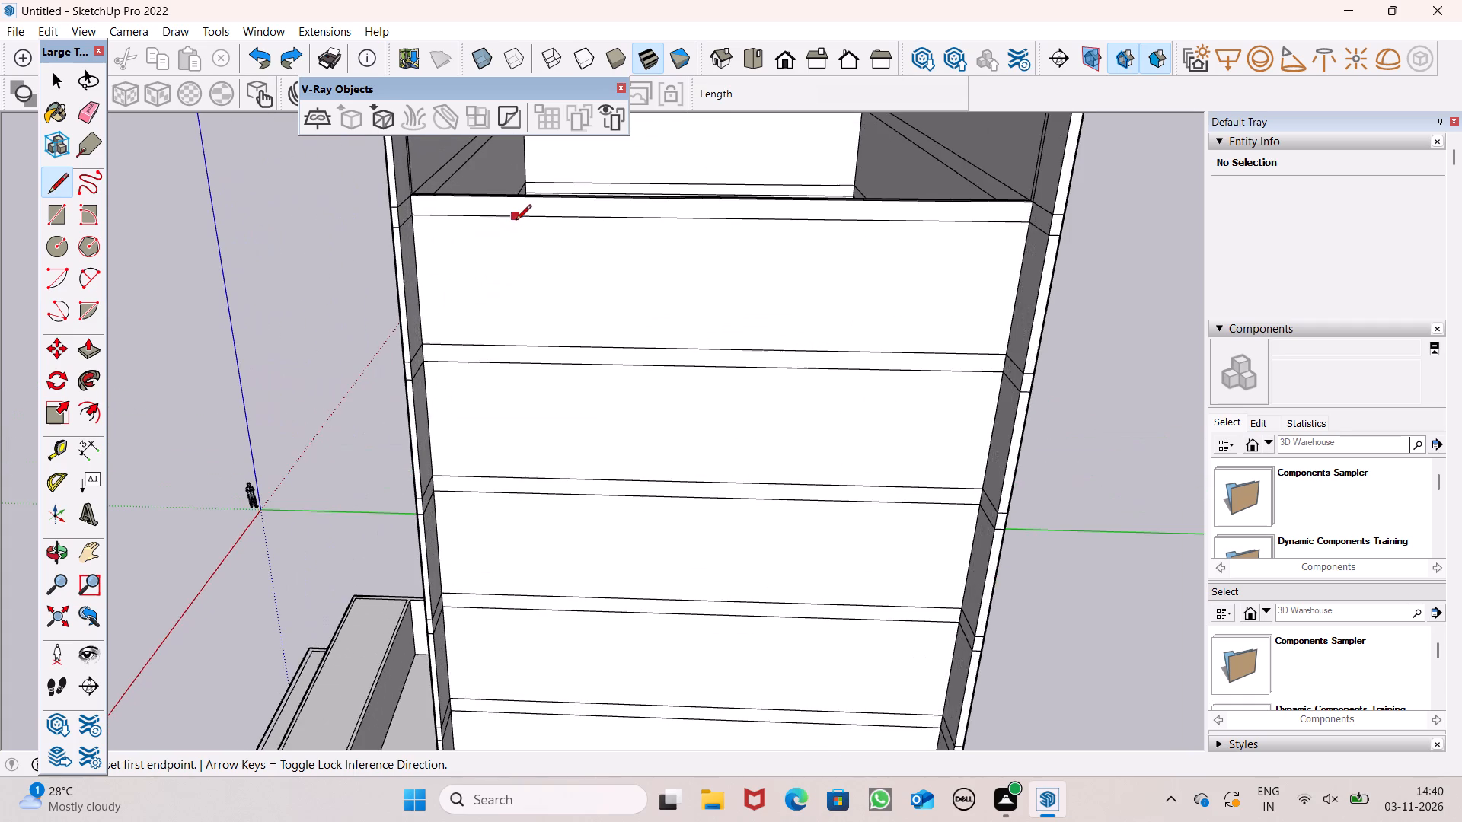
{"action": "scroll", "coordinate": [591, 225], "scroll_direction": "down", "scroll_amount": 6}
{"action": "middle_click_drag", "start_coordinate": [735, 269], "coordinate": [720, 230]}
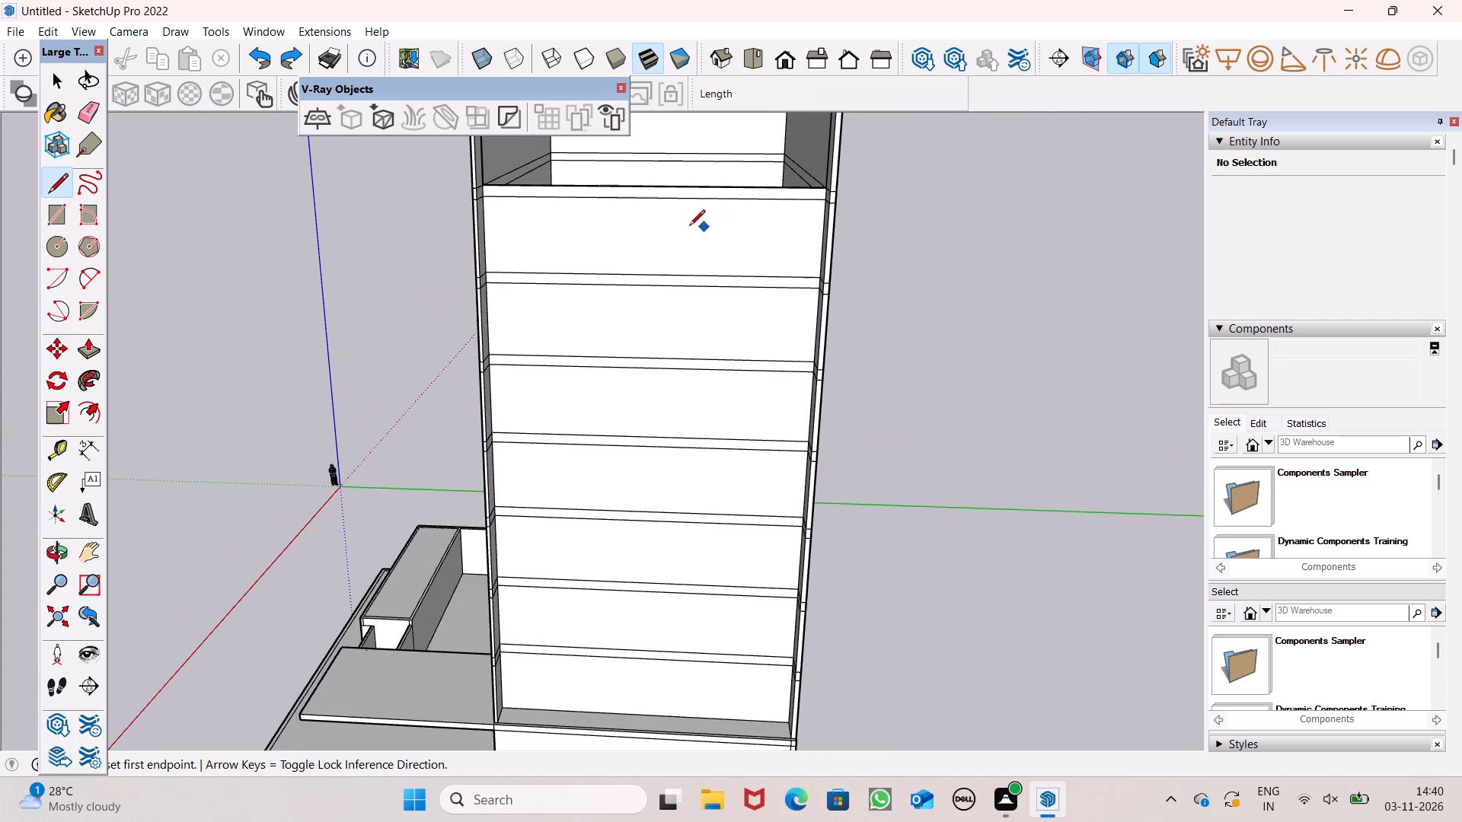
{"action": "scroll", "coordinate": [534, 211], "scroll_direction": "up", "scroll_amount": 1}
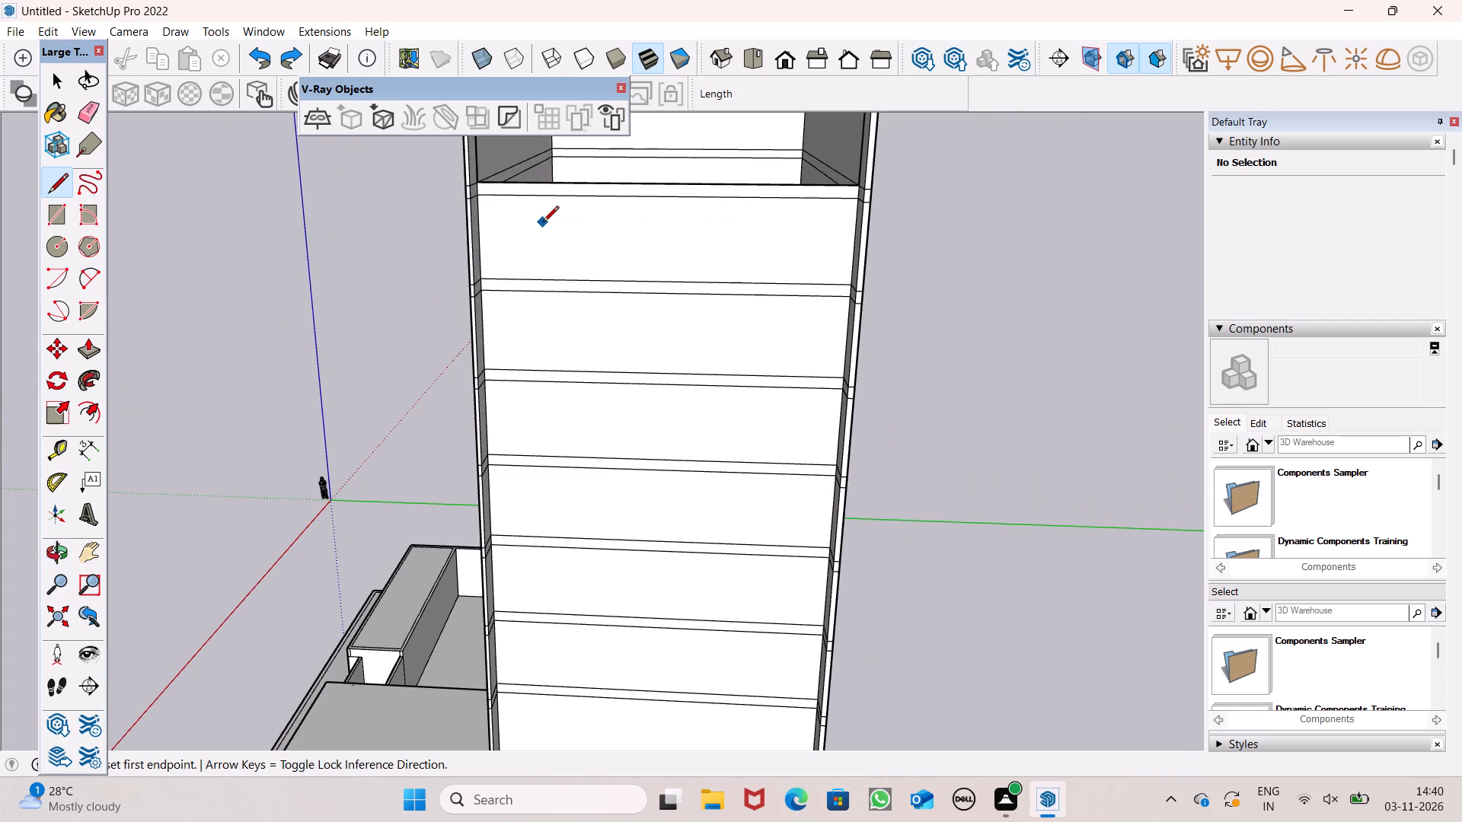
{"action": "scroll", "coordinate": [543, 227], "scroll_direction": "down", "scroll_amount": 1}
{"action": "middle_click_drag", "start_coordinate": [581, 339], "coordinate": [528, 298]}
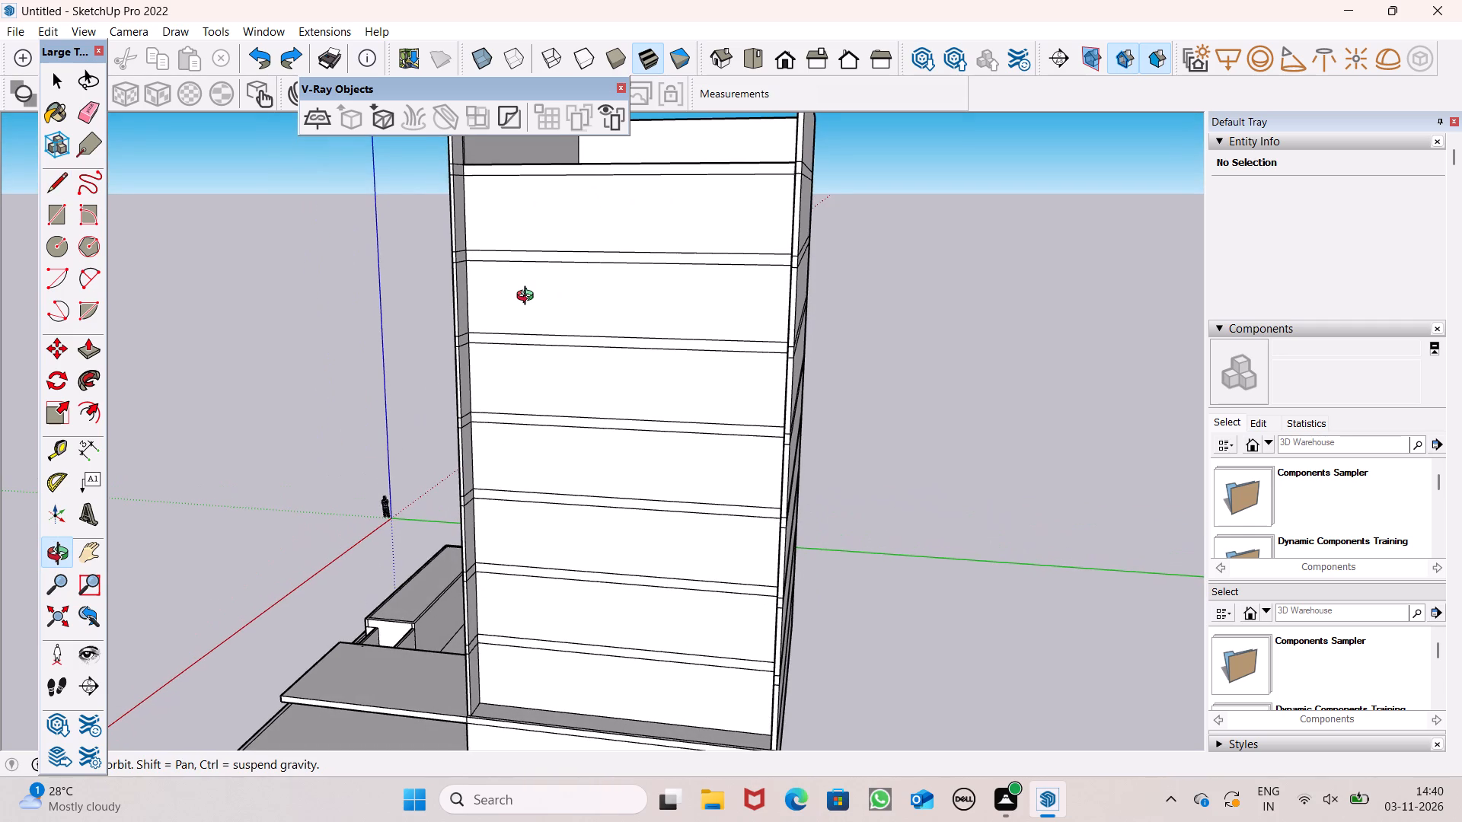
{"action": "middle_click_drag", "start_coordinate": [528, 298], "coordinate": [551, 307]}
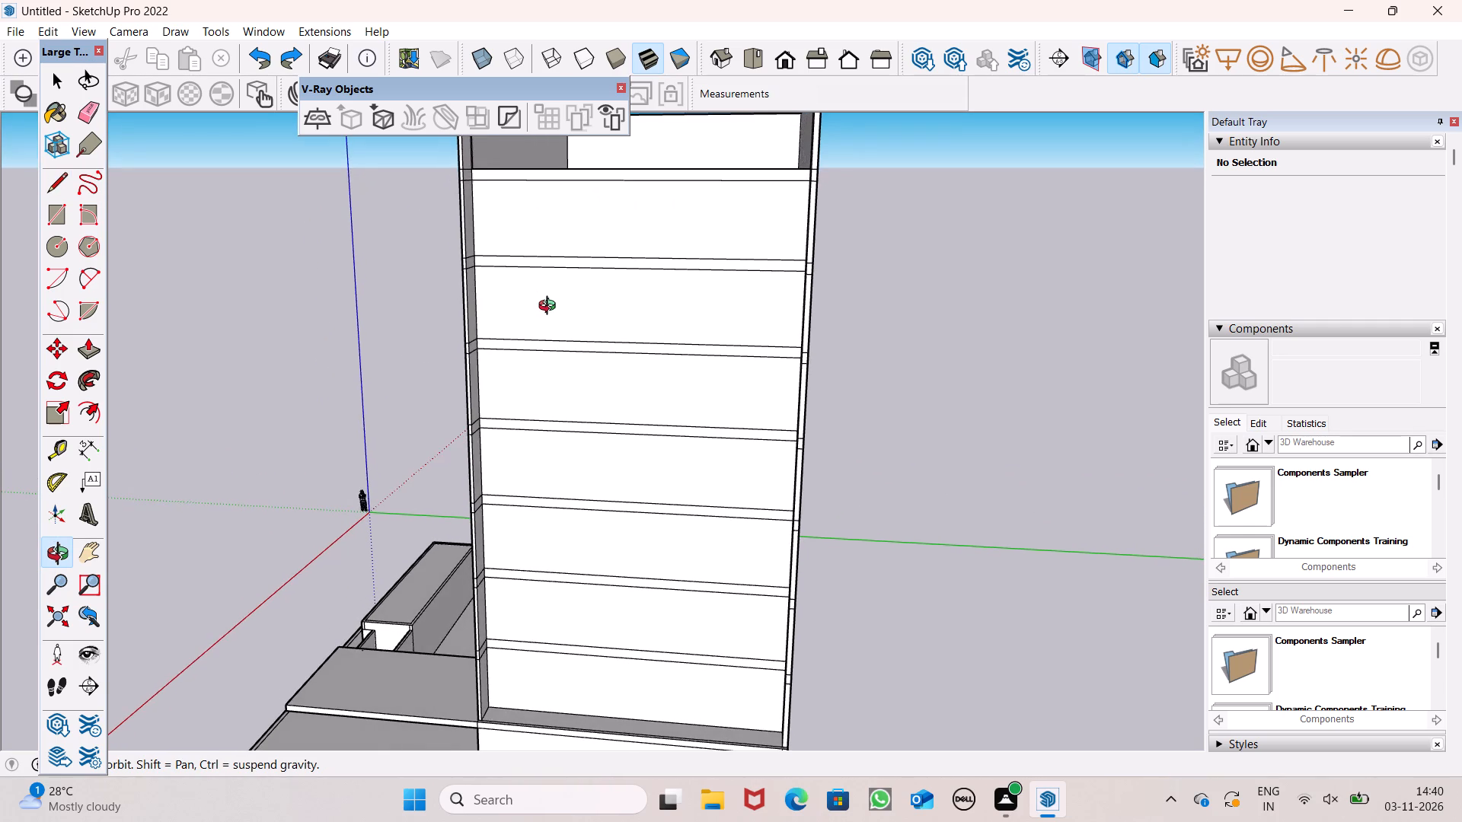
{"action": "middle_click_drag", "start_coordinate": [551, 307], "coordinate": [592, 356]}
{"action": "middle_click_drag", "start_coordinate": [563, 288], "coordinate": [560, 288]}
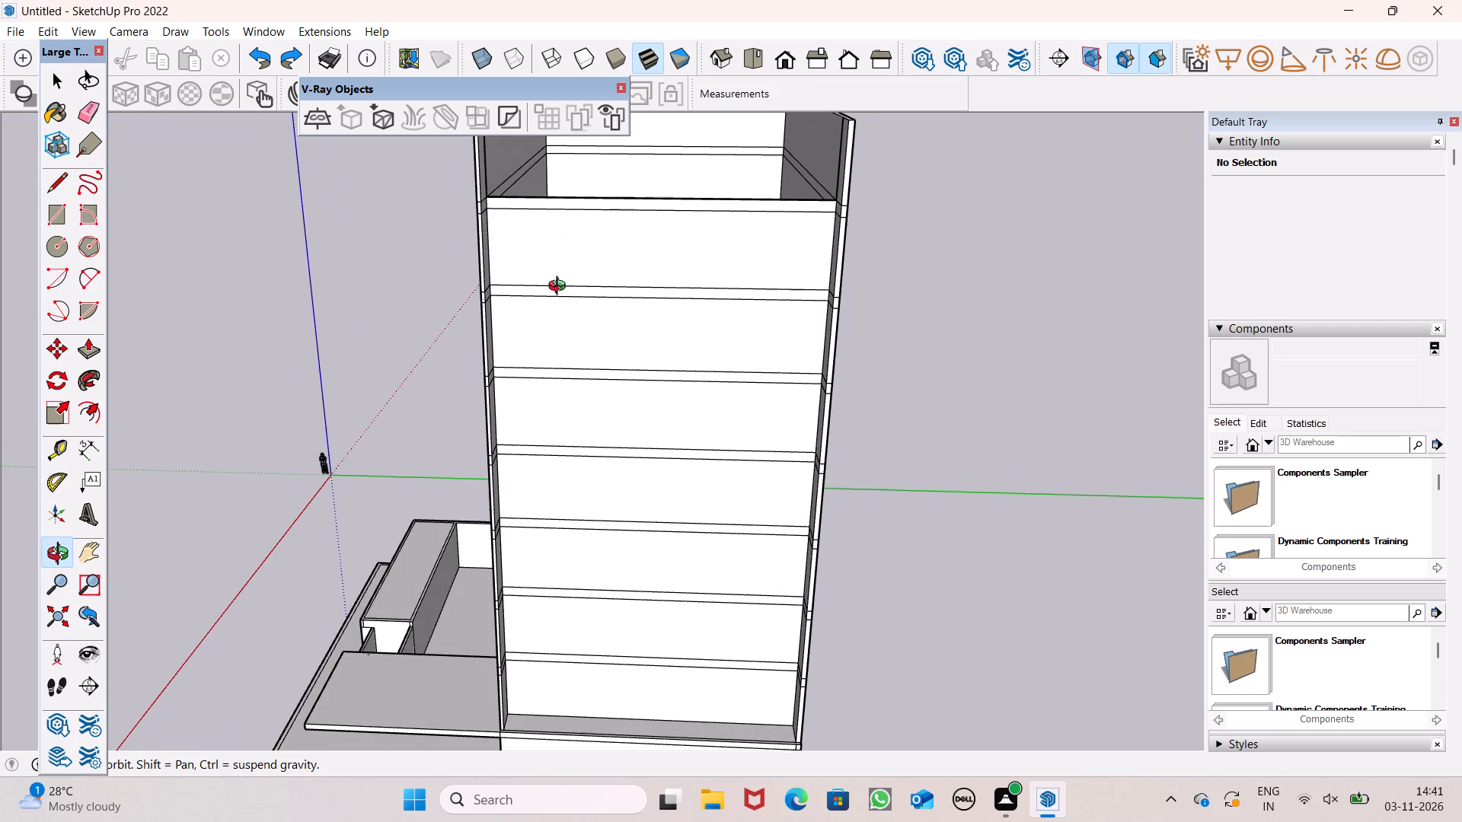
{"action": "middle_click_drag", "start_coordinate": [560, 288], "coordinate": [519, 255]}
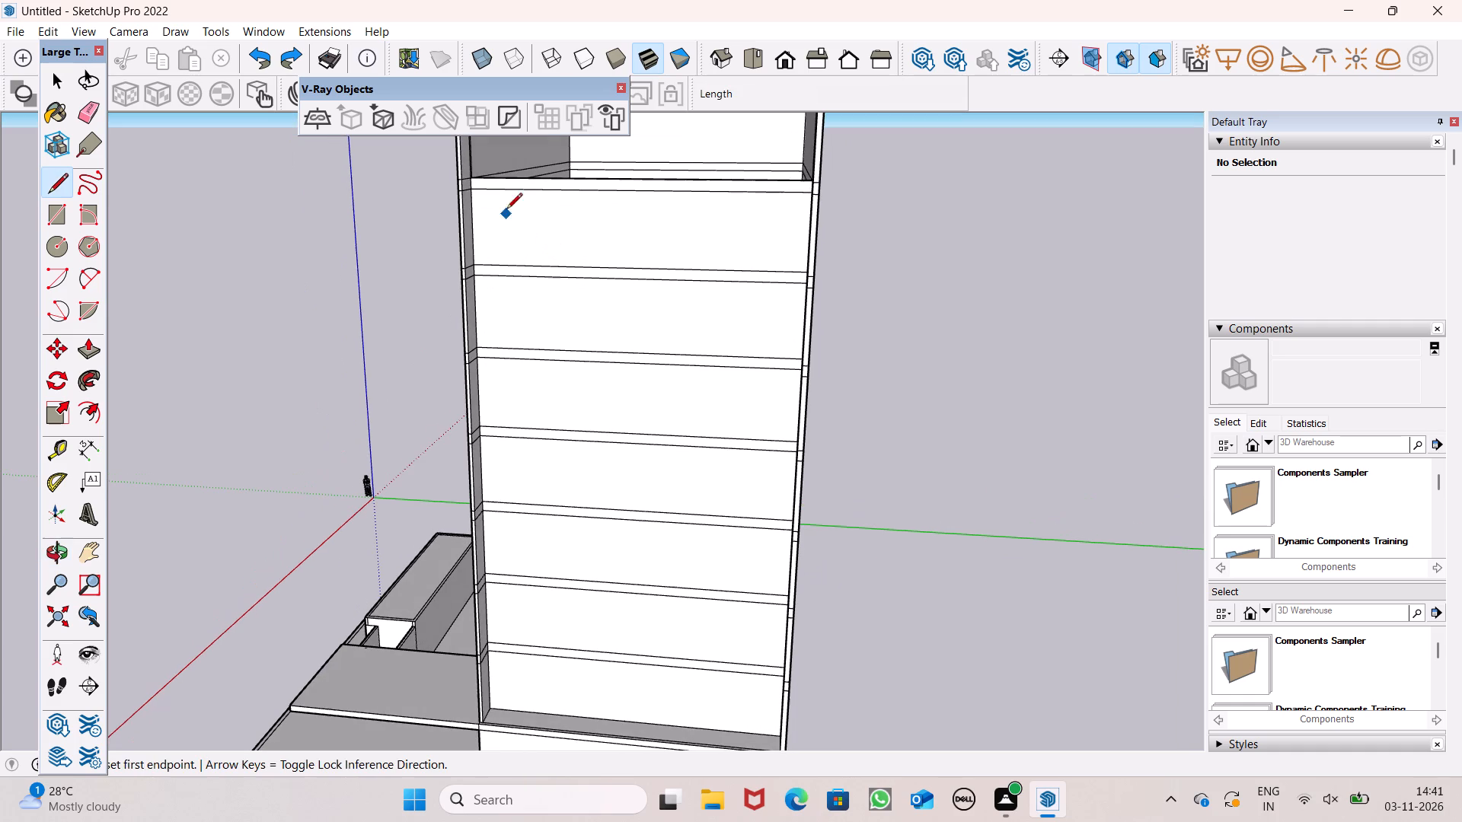
{"action": "scroll", "coordinate": [430, 144], "scroll_direction": "up", "scroll_amount": 2}
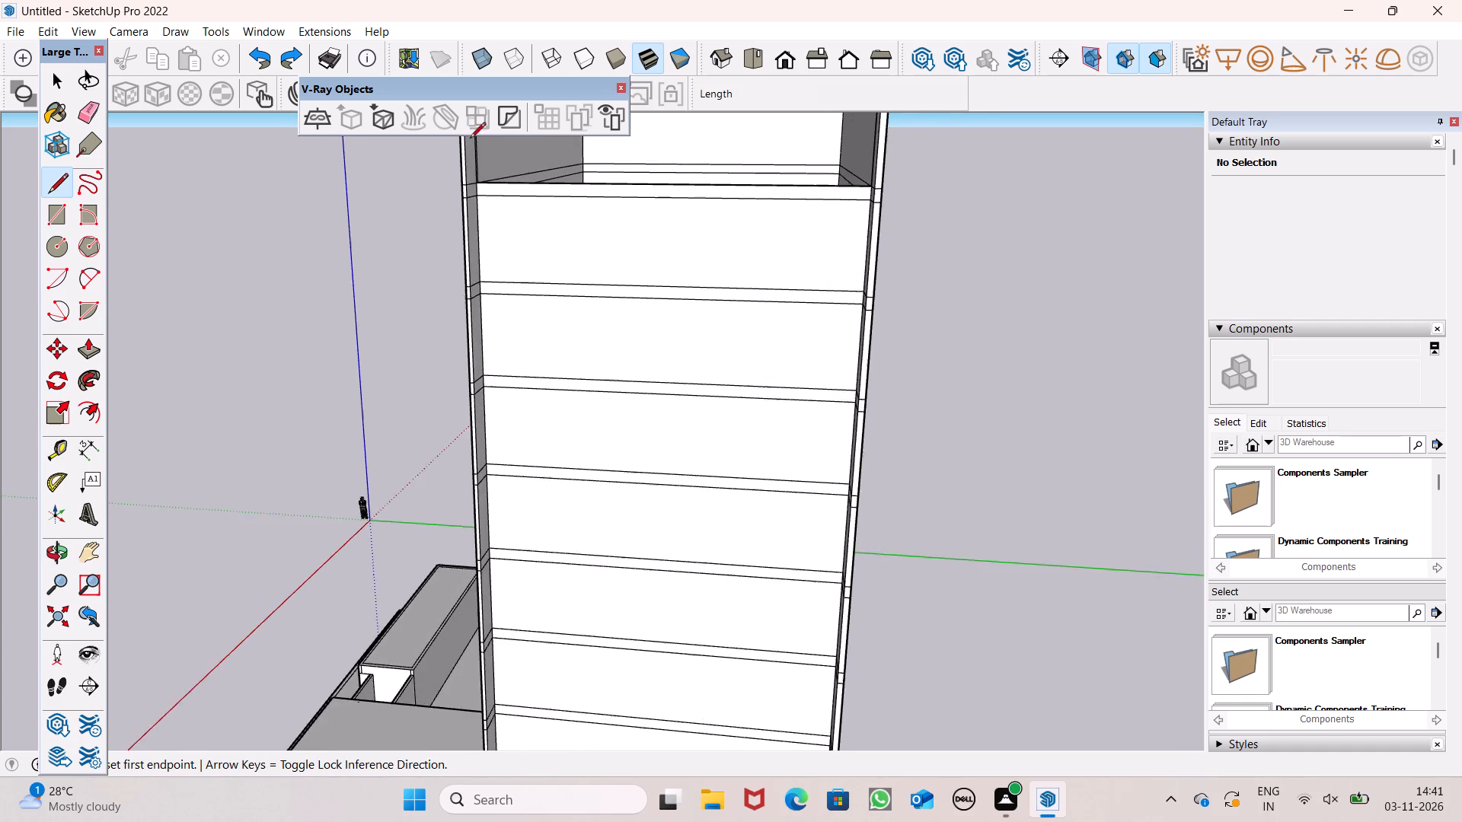
{"action": "scroll", "coordinate": [470, 139], "scroll_direction": "up", "scroll_amount": 2}
{"action": "scroll", "coordinate": [538, 219], "scroll_direction": "down", "scroll_amount": 2}
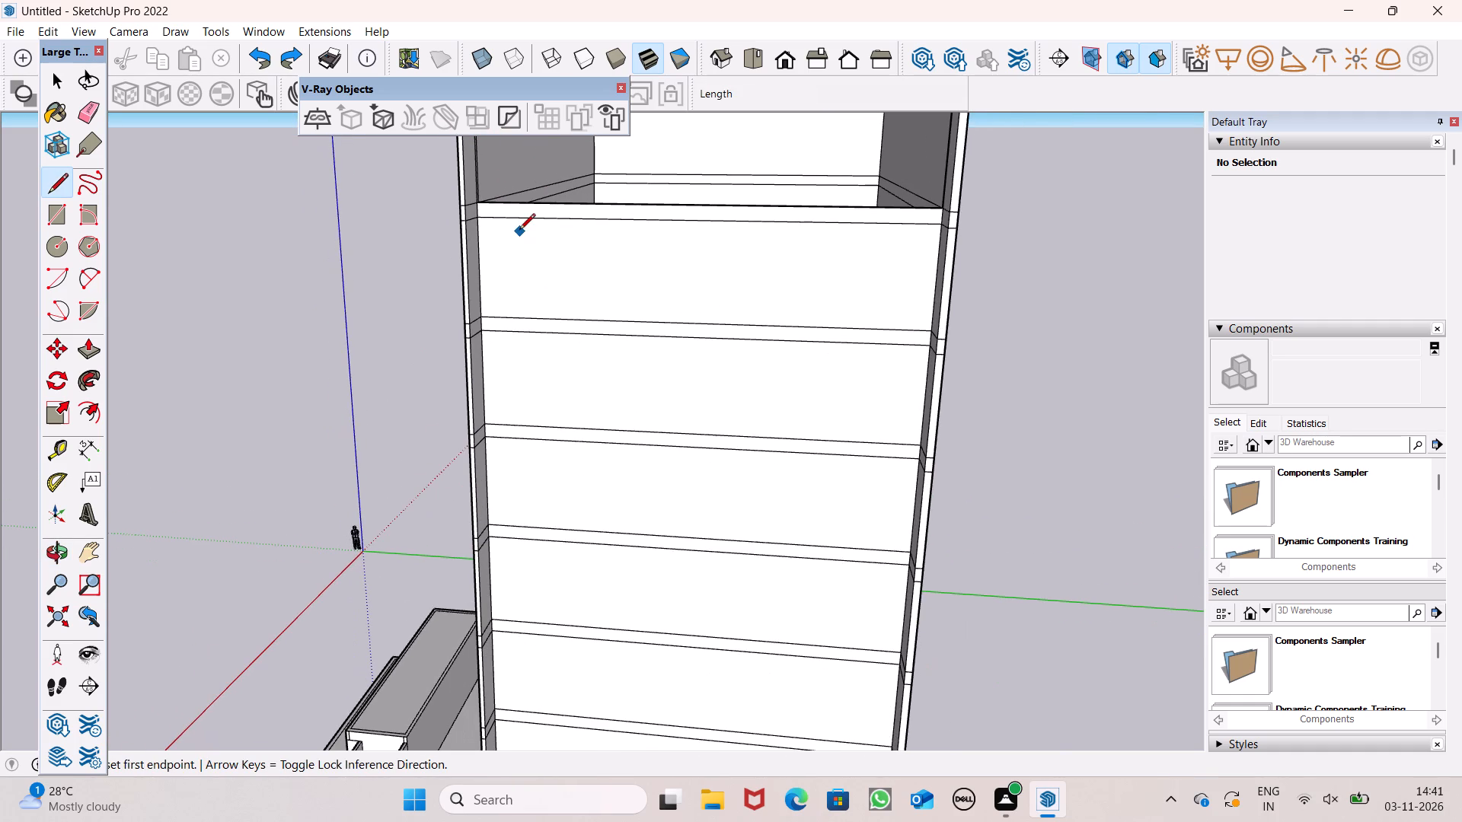
{"action": "scroll", "coordinate": [520, 231], "scroll_direction": "up", "scroll_amount": 3}
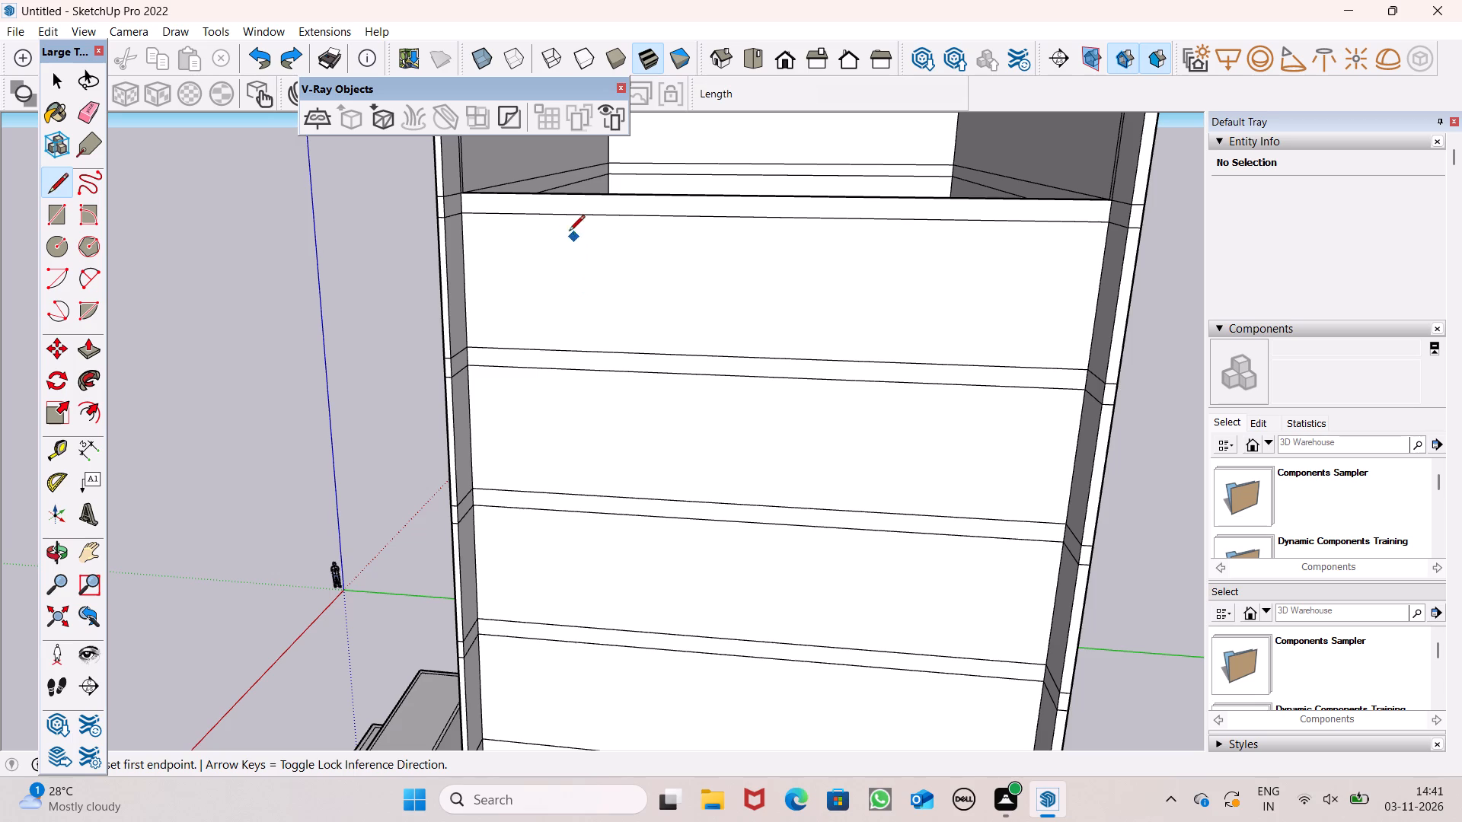
{"action": "scroll", "coordinate": [595, 201], "scroll_direction": "down", "scroll_amount": 1}
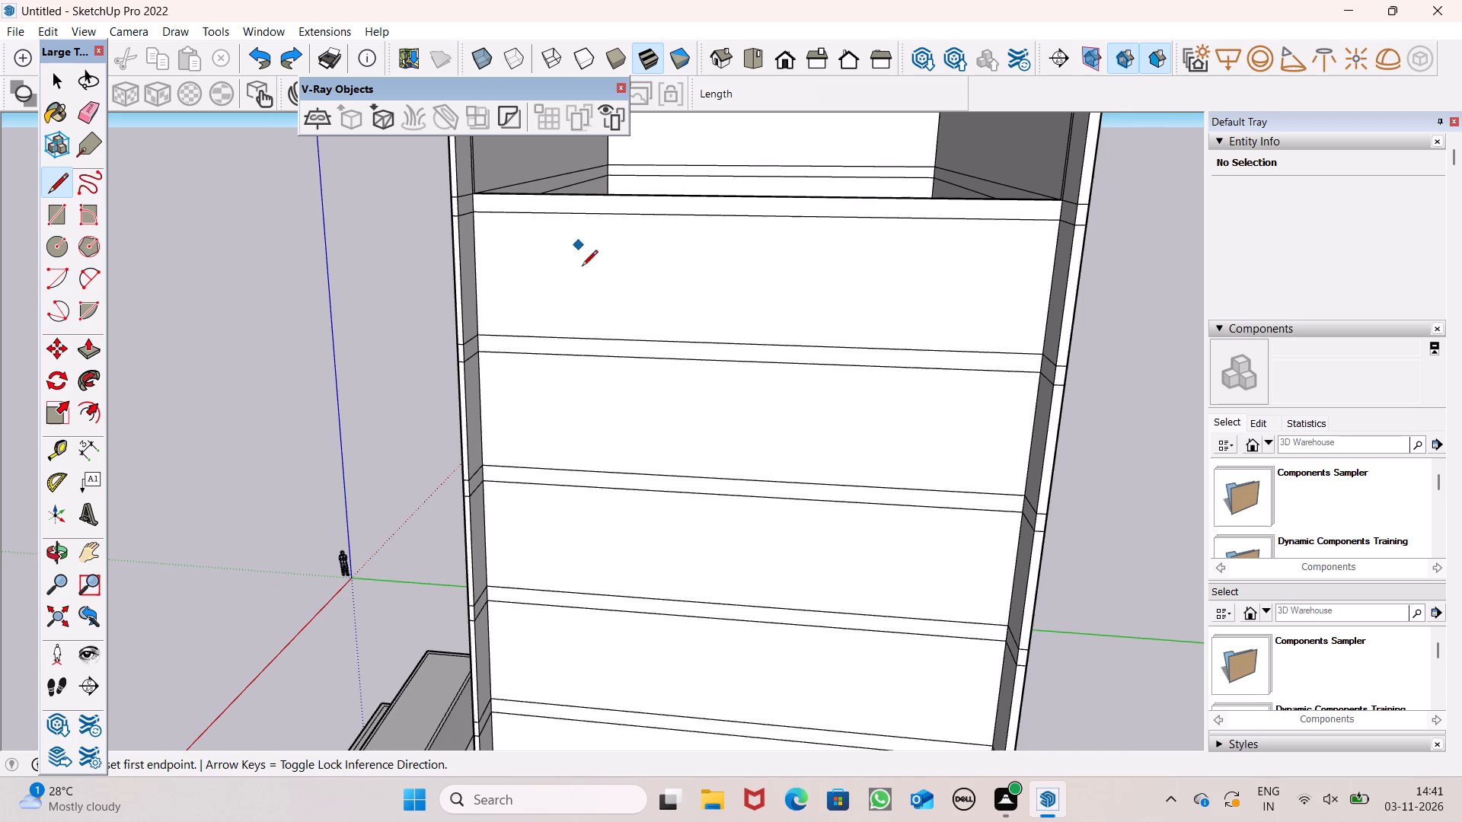
{"action": "middle_click_drag", "start_coordinate": [582, 266], "coordinate": [583, 241]}
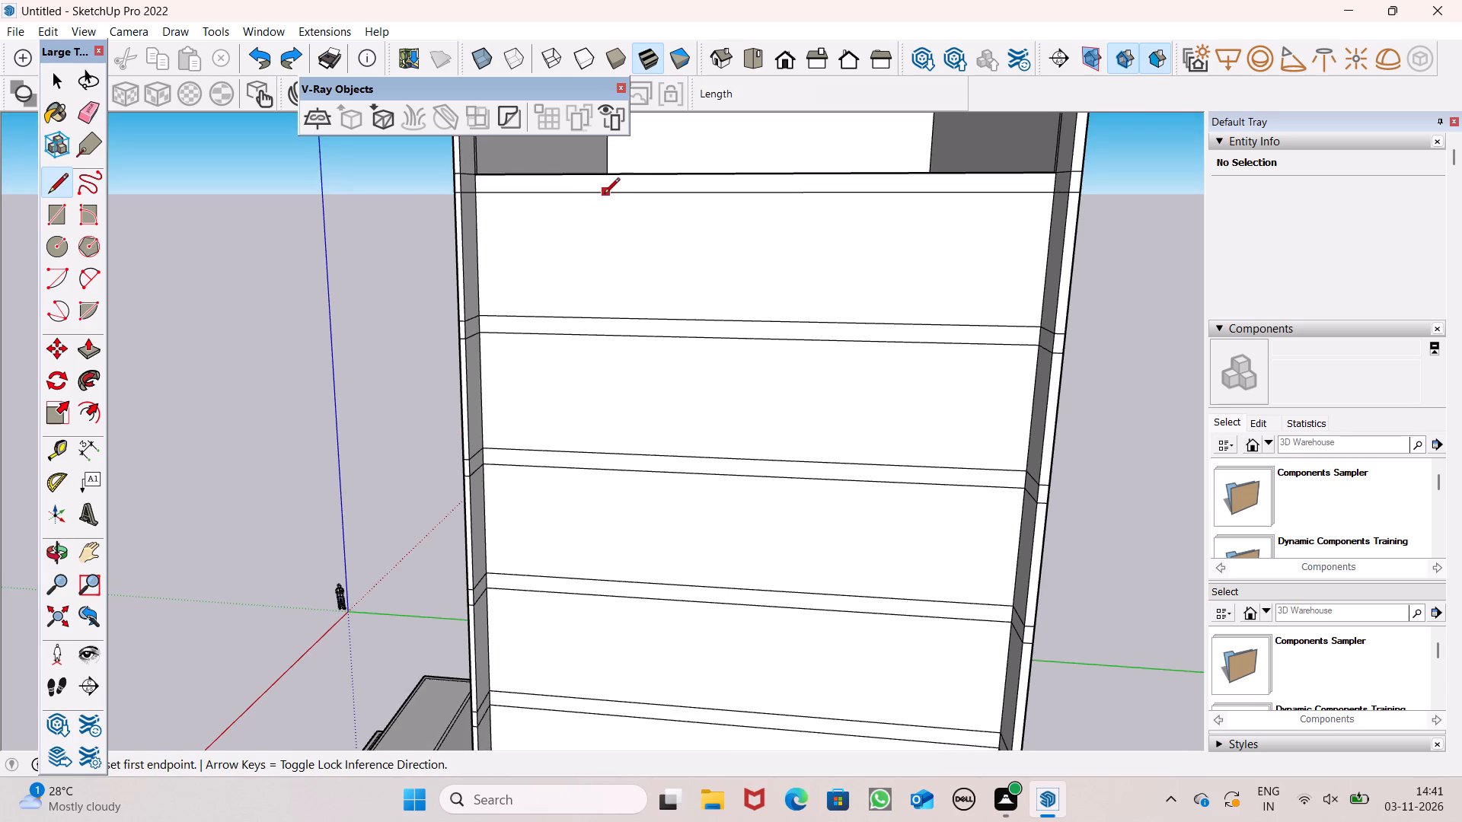
{"action": "left_click", "coordinate": [597, 196]}
{"action": "scroll", "coordinate": [598, 195], "scroll_direction": "down", "scroll_amount": 9}
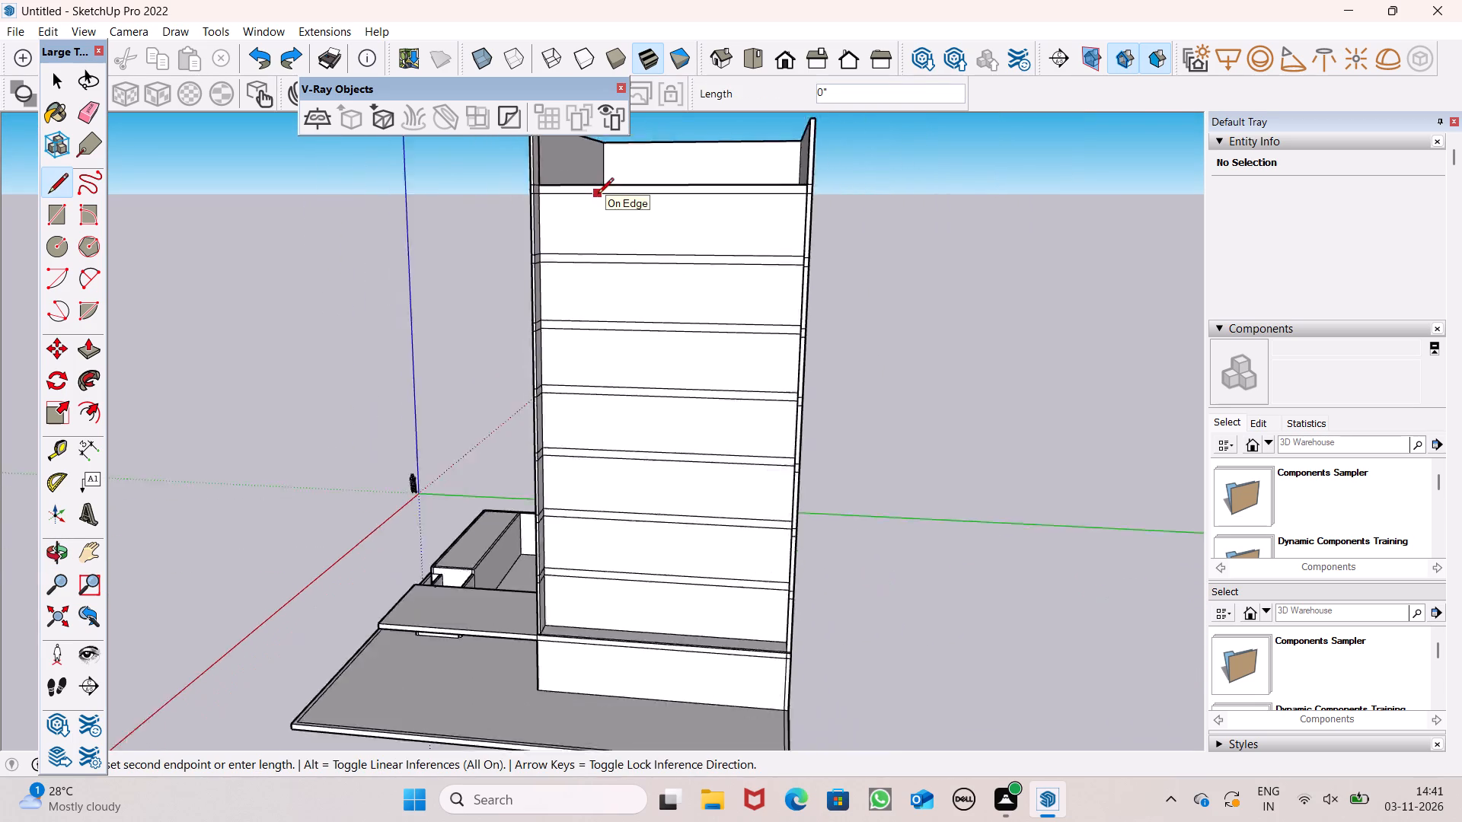
{"action": "scroll", "coordinate": [598, 195], "scroll_direction": "down", "scroll_amount": 6}
{"action": "middle_click_drag", "start_coordinate": [605, 368], "coordinate": [637, 475]}
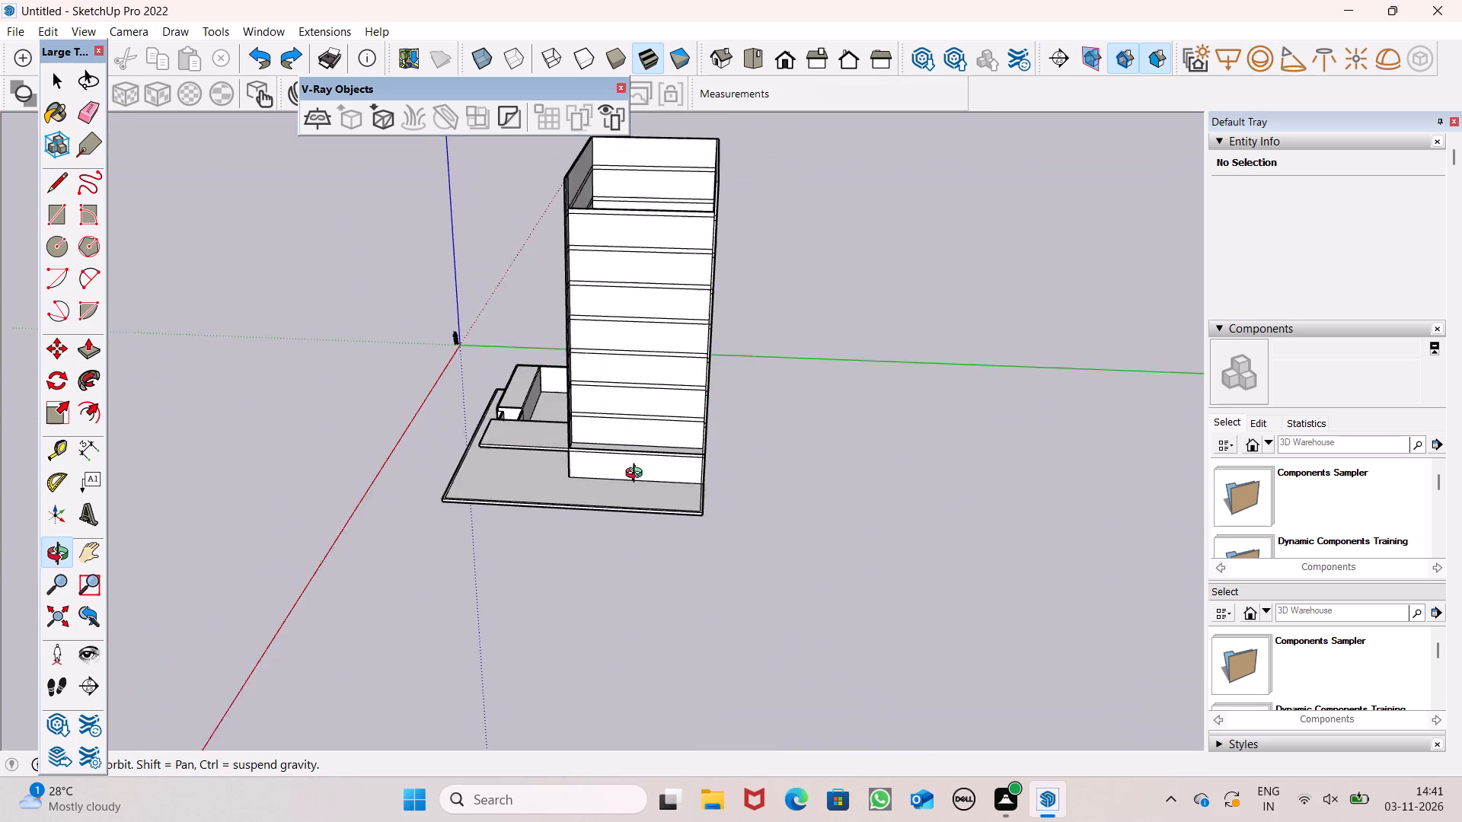
{"action": "middle_click_drag", "start_coordinate": [637, 475], "coordinate": [638, 479]}
{"action": "scroll", "coordinate": [616, 444], "scroll_direction": "up", "scroll_amount": 7}
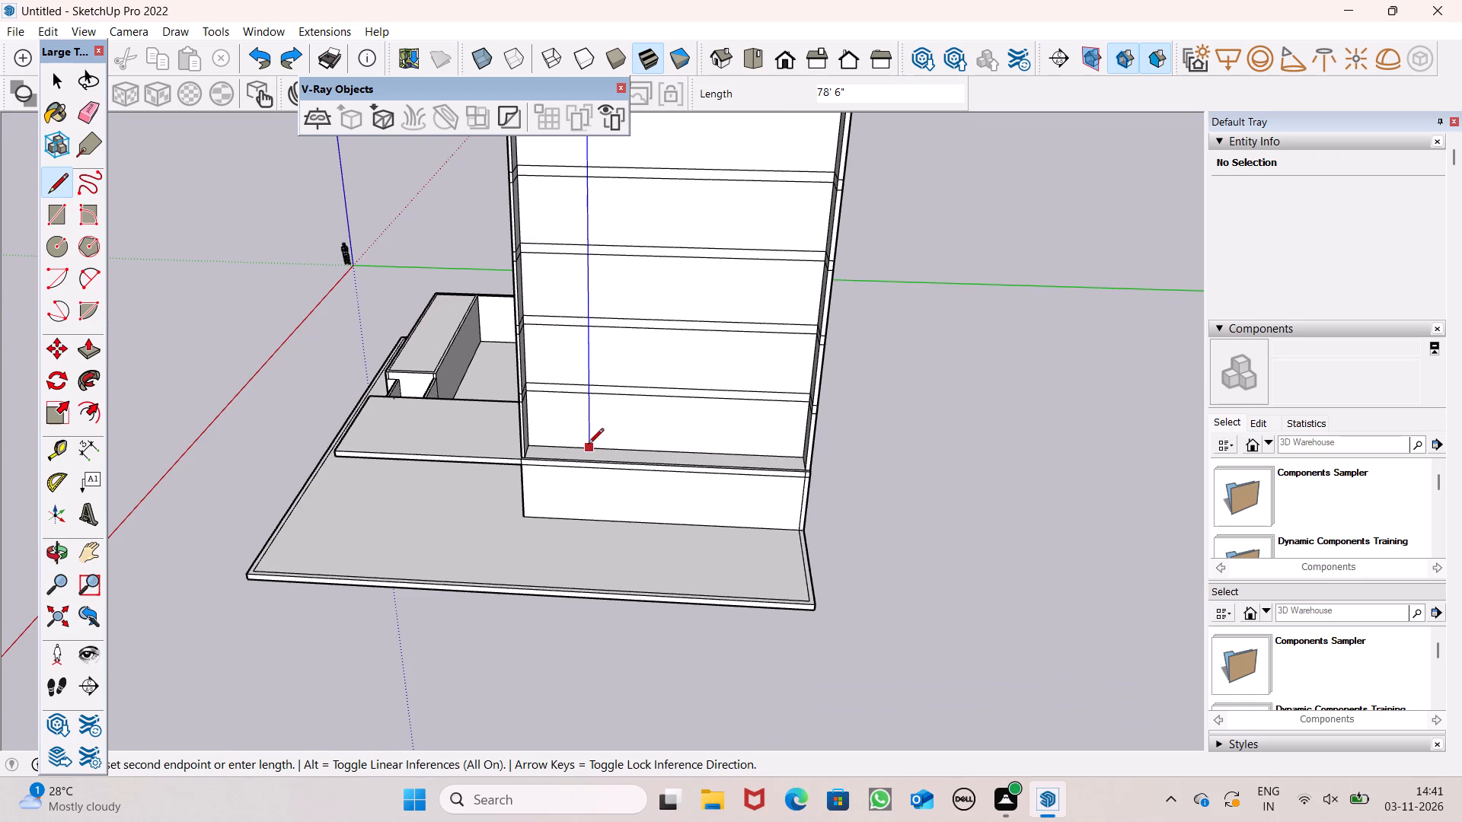
{"action": "left_click", "coordinate": [588, 447]}
Draw a second vertical 78' 6" line close beside the first, away from the canopy side, outlining a narrow full-height strip.
{"action": "scroll", "coordinate": [589, 378], "scroll_direction": "down", "scroll_amount": 7}
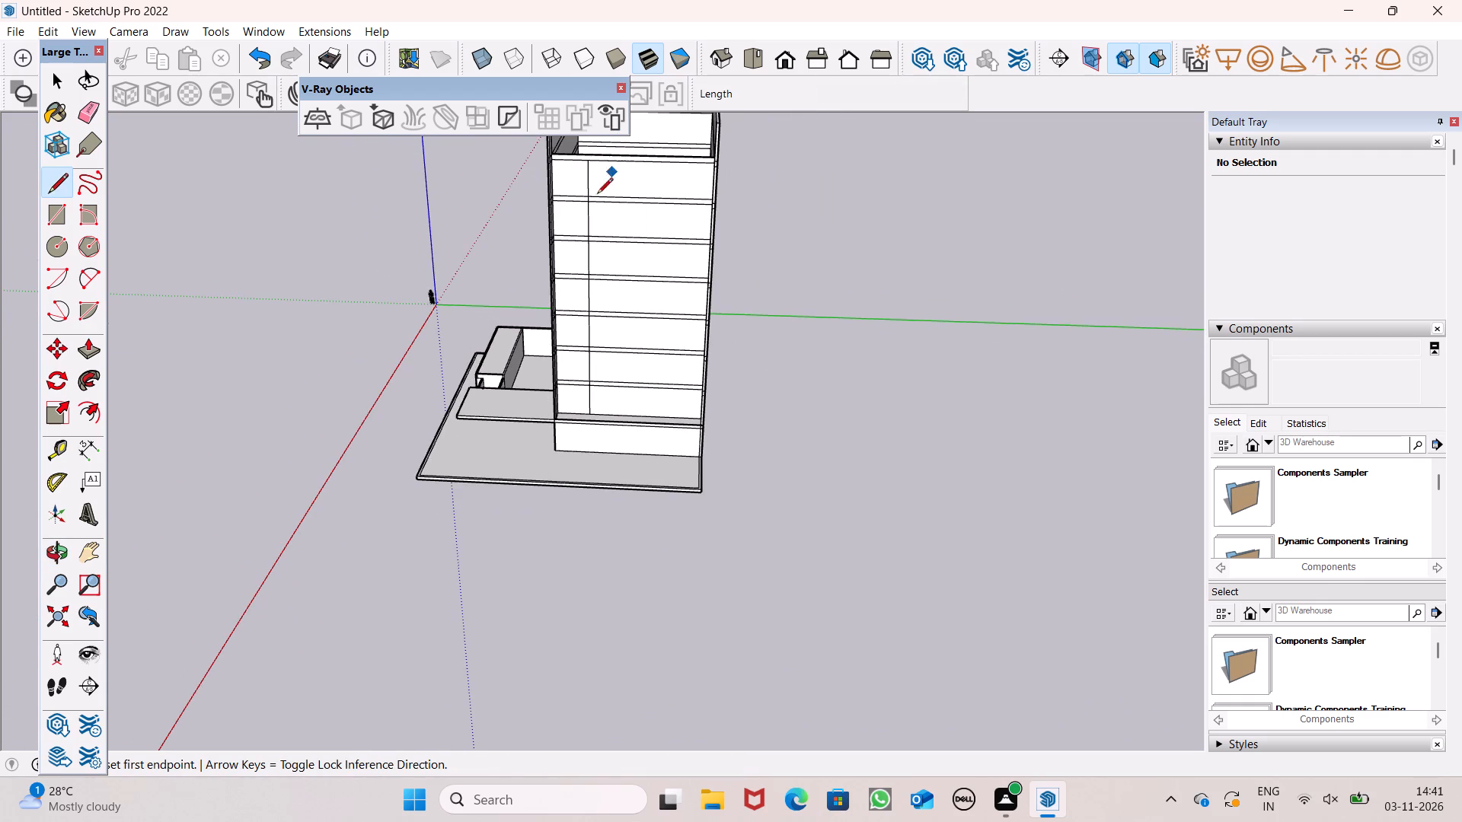
{"action": "scroll", "coordinate": [581, 170], "scroll_direction": "up", "scroll_amount": 5}
{"action": "scroll", "coordinate": [602, 256], "scroll_direction": "down", "scroll_amount": 3}
{"action": "scroll", "coordinate": [585, 199], "scroll_direction": "up", "scroll_amount": 4}
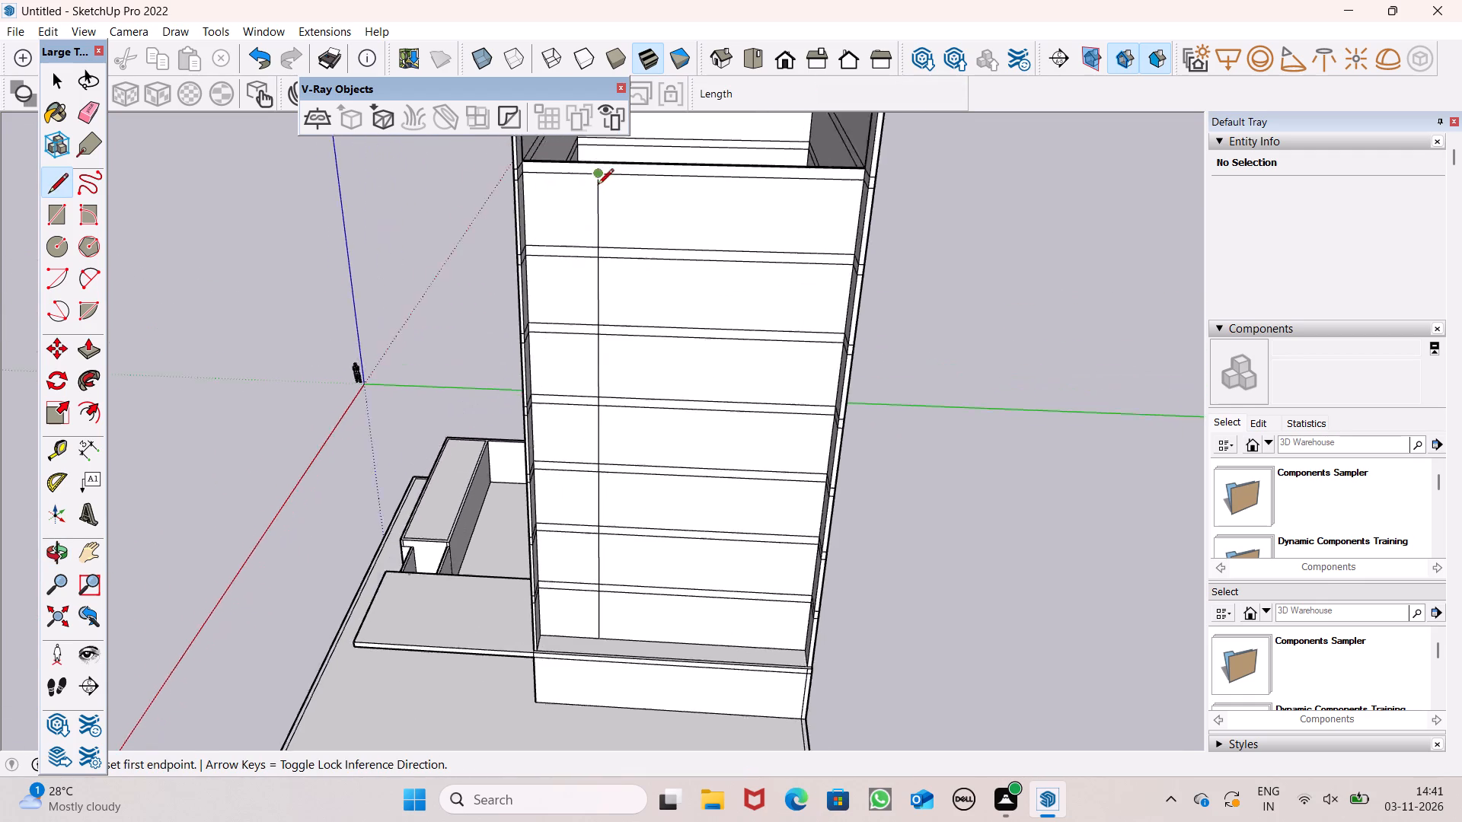
{"action": "scroll", "coordinate": [598, 186], "scroll_direction": "up", "scroll_amount": 6}
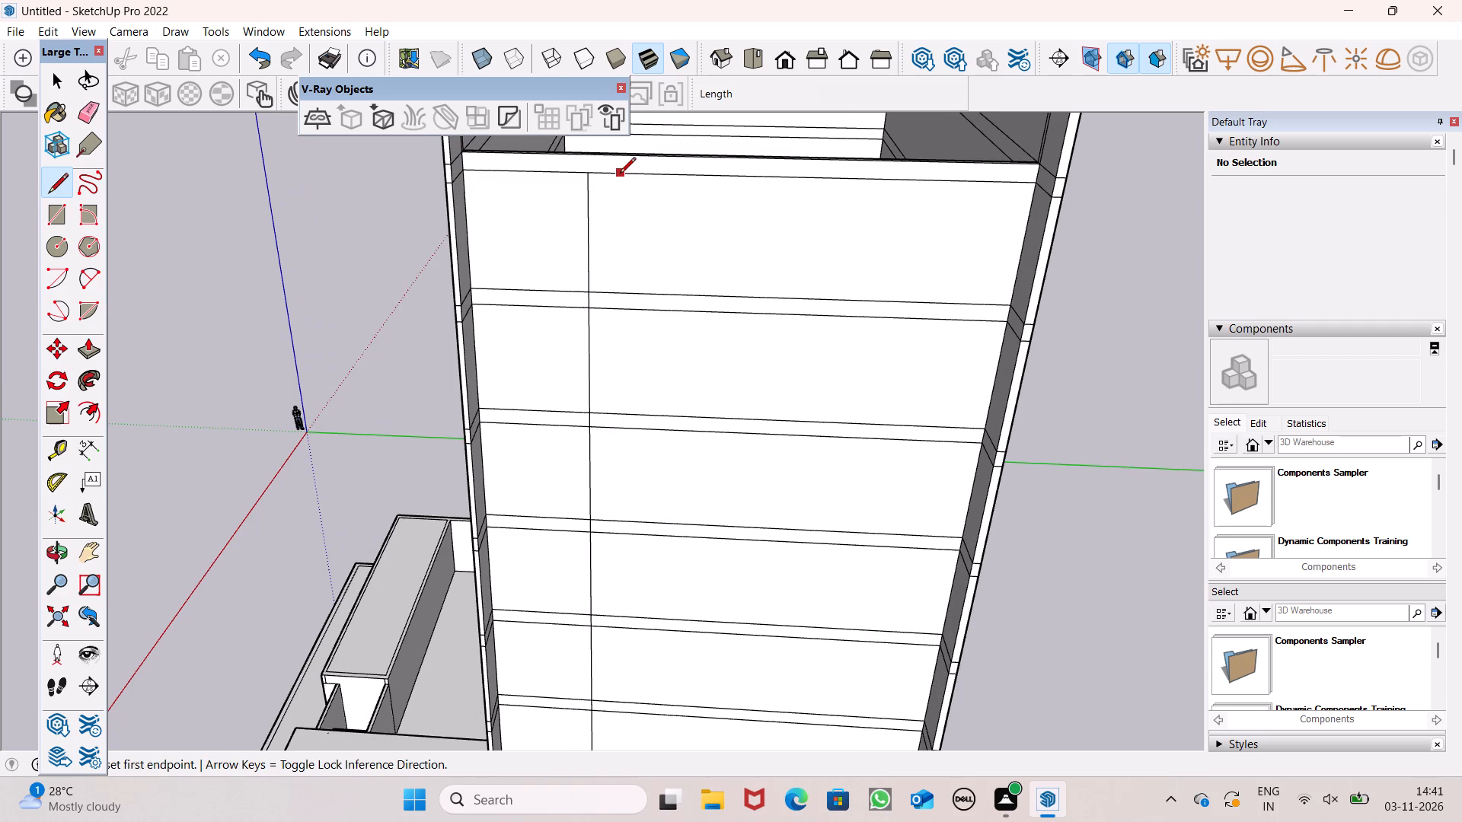
{"action": "scroll", "coordinate": [620, 174], "scroll_direction": "up", "scroll_amount": 3}
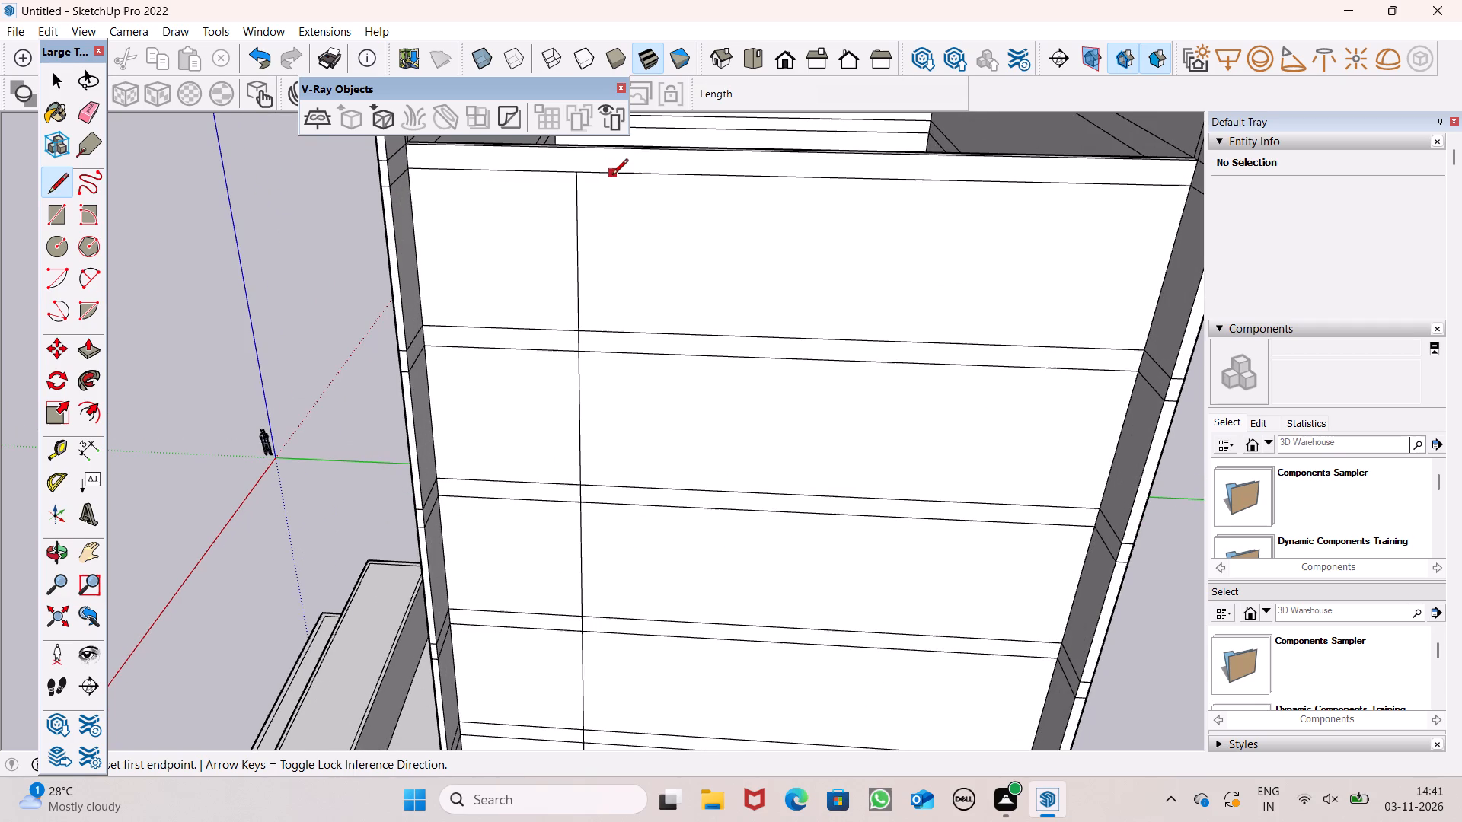
{"action": "left_click", "coordinate": [611, 175]}
{"action": "scroll", "coordinate": [625, 203], "scroll_direction": "down", "scroll_amount": 6}
{"action": "scroll", "coordinate": [635, 330], "scroll_direction": "down", "scroll_amount": 6}
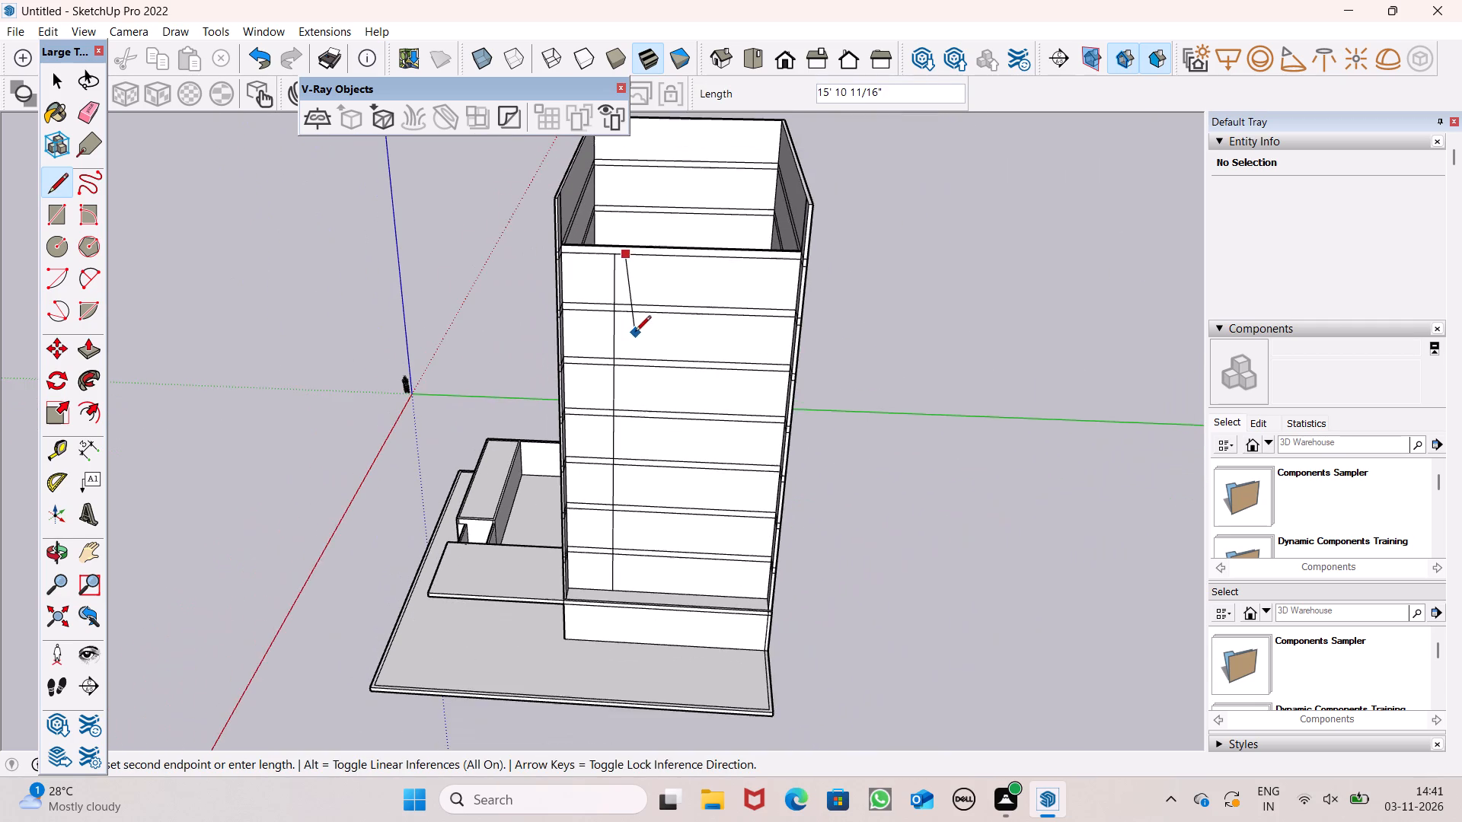
{"action": "scroll", "coordinate": [636, 498], "scroll_direction": "down", "scroll_amount": 1}
{"action": "scroll", "coordinate": [619, 580], "scroll_direction": "up", "scroll_amount": 6}
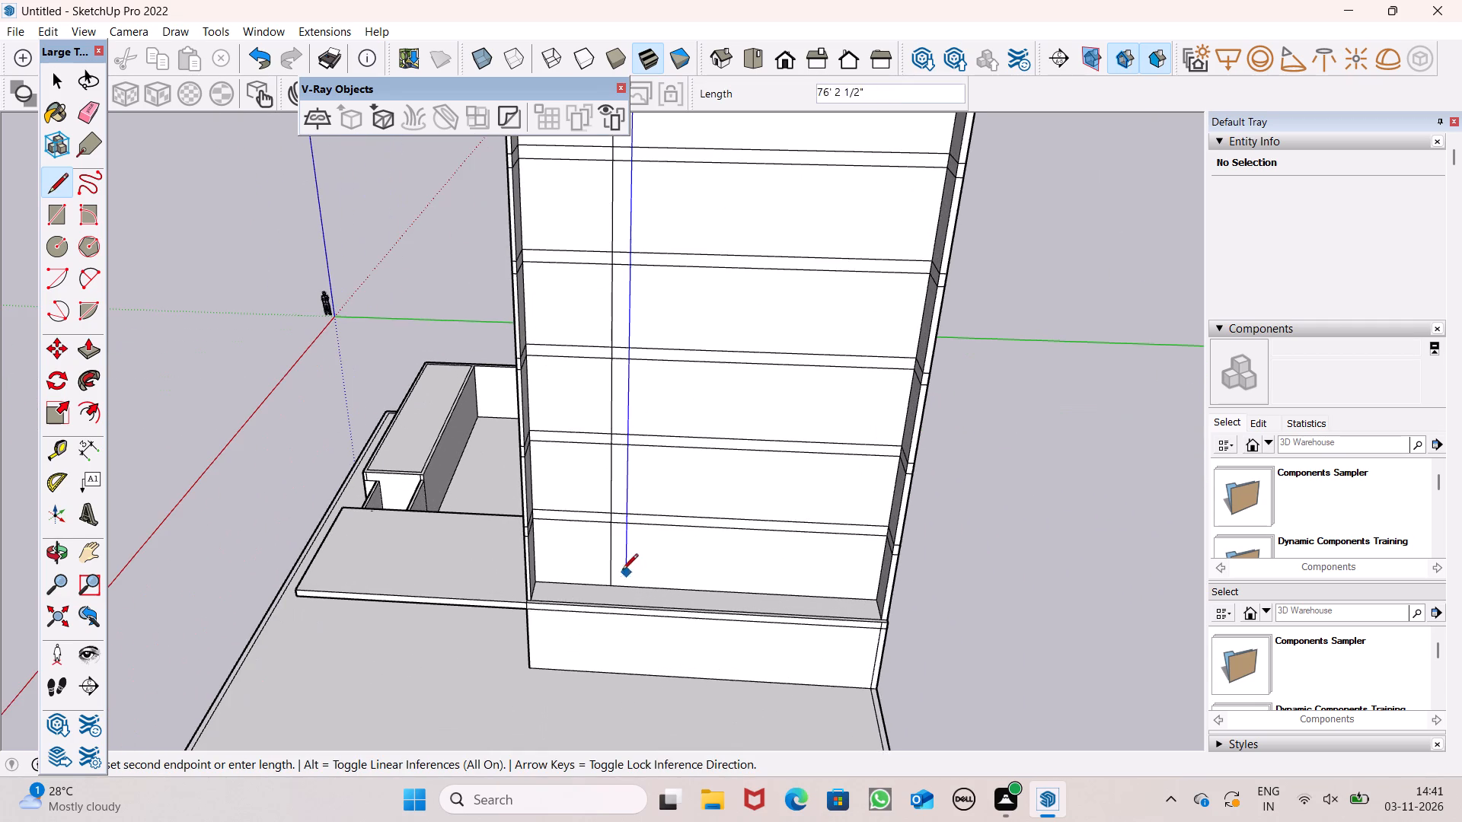
{"action": "left_click", "coordinate": [624, 584]}
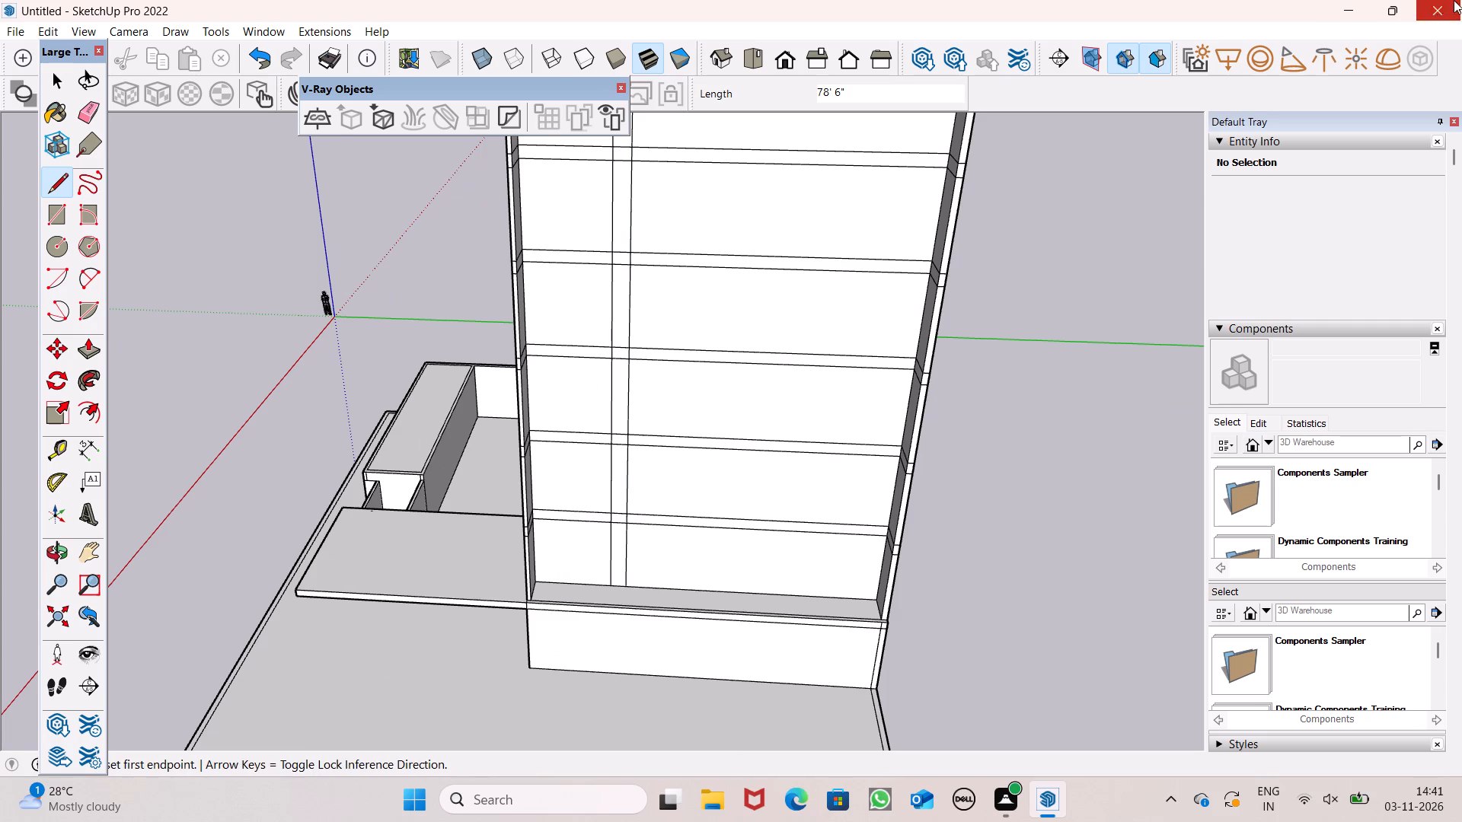
Erase the horizontal band lines crossing the narrow vertical strip on the front face, working down to the ledge.
{"action": "left_click", "coordinate": [77, 118]}
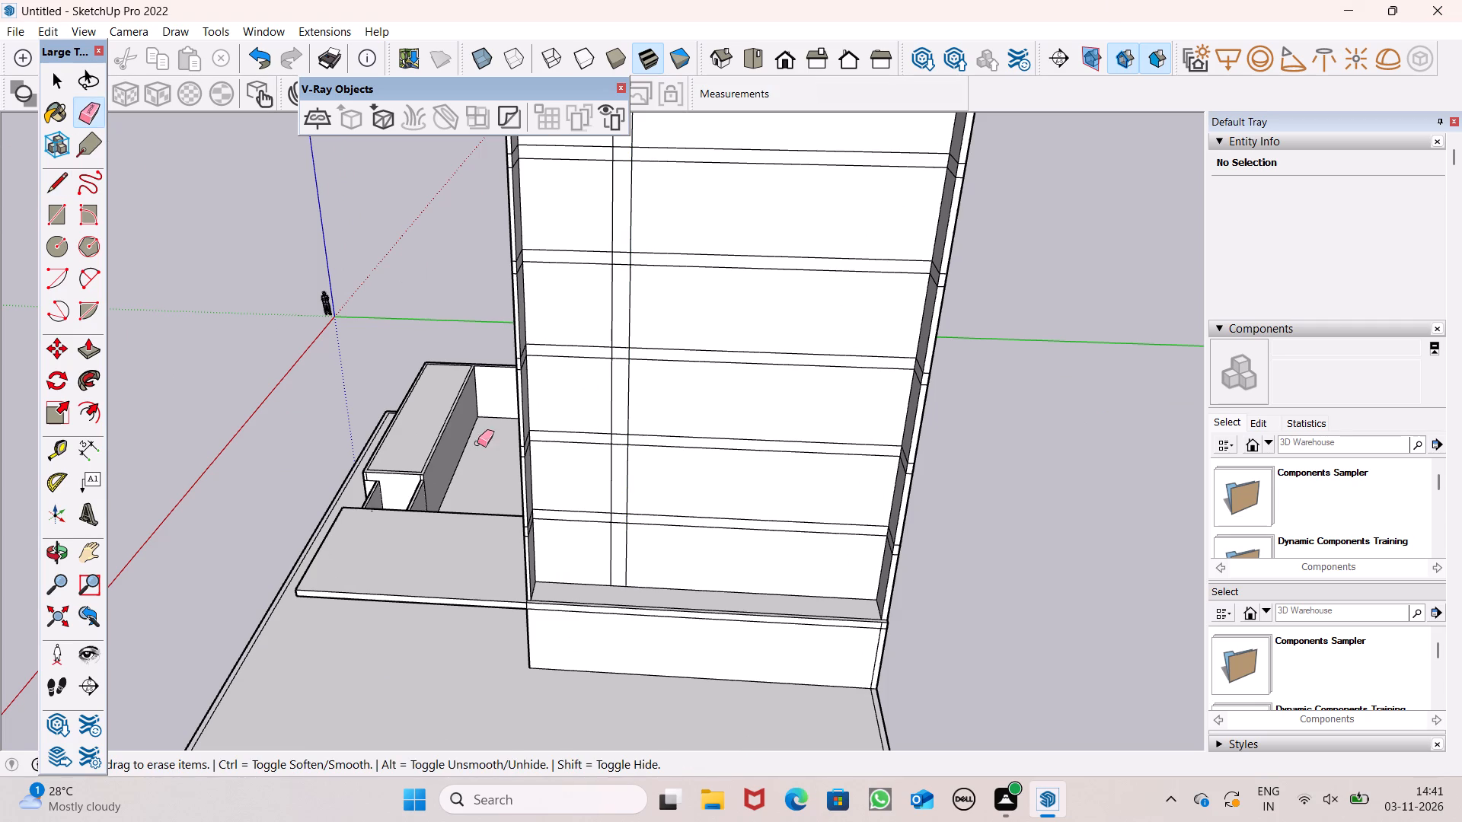
{"action": "scroll", "coordinate": [487, 503], "scroll_direction": "down", "scroll_amount": 1}
{"action": "scroll", "coordinate": [577, 223], "scroll_direction": "up", "scroll_amount": 6}
{"action": "scroll", "coordinate": [628, 190], "scroll_direction": "up", "scroll_amount": 2}
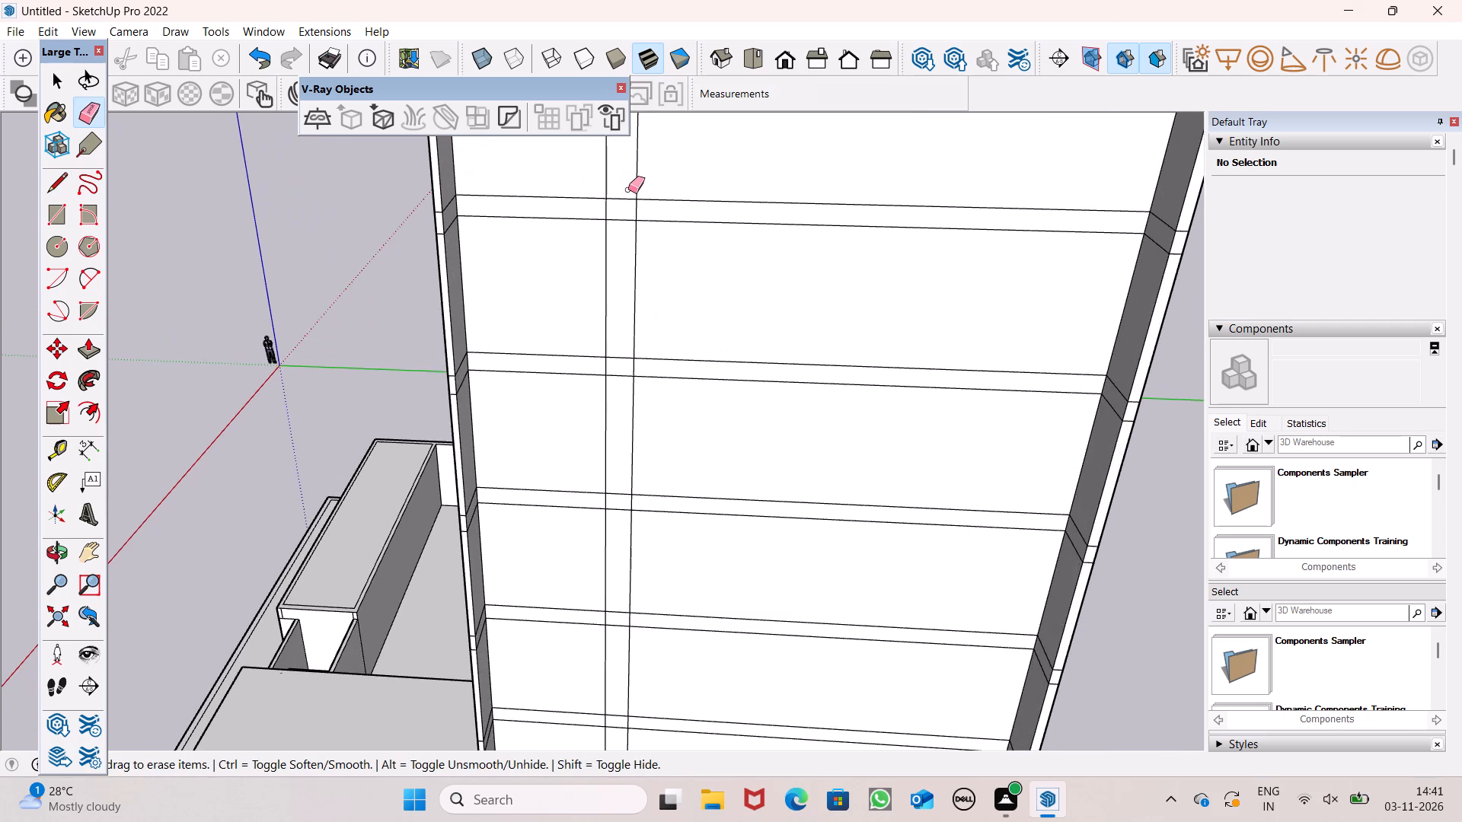
{"action": "scroll", "coordinate": [628, 190], "scroll_direction": "up", "scroll_amount": 2}
{"action": "left_click_drag", "start_coordinate": [616, 194], "coordinate": [618, 237]}
{"action": "scroll", "coordinate": [600, 296], "scroll_direction": "down", "scroll_amount": 4}
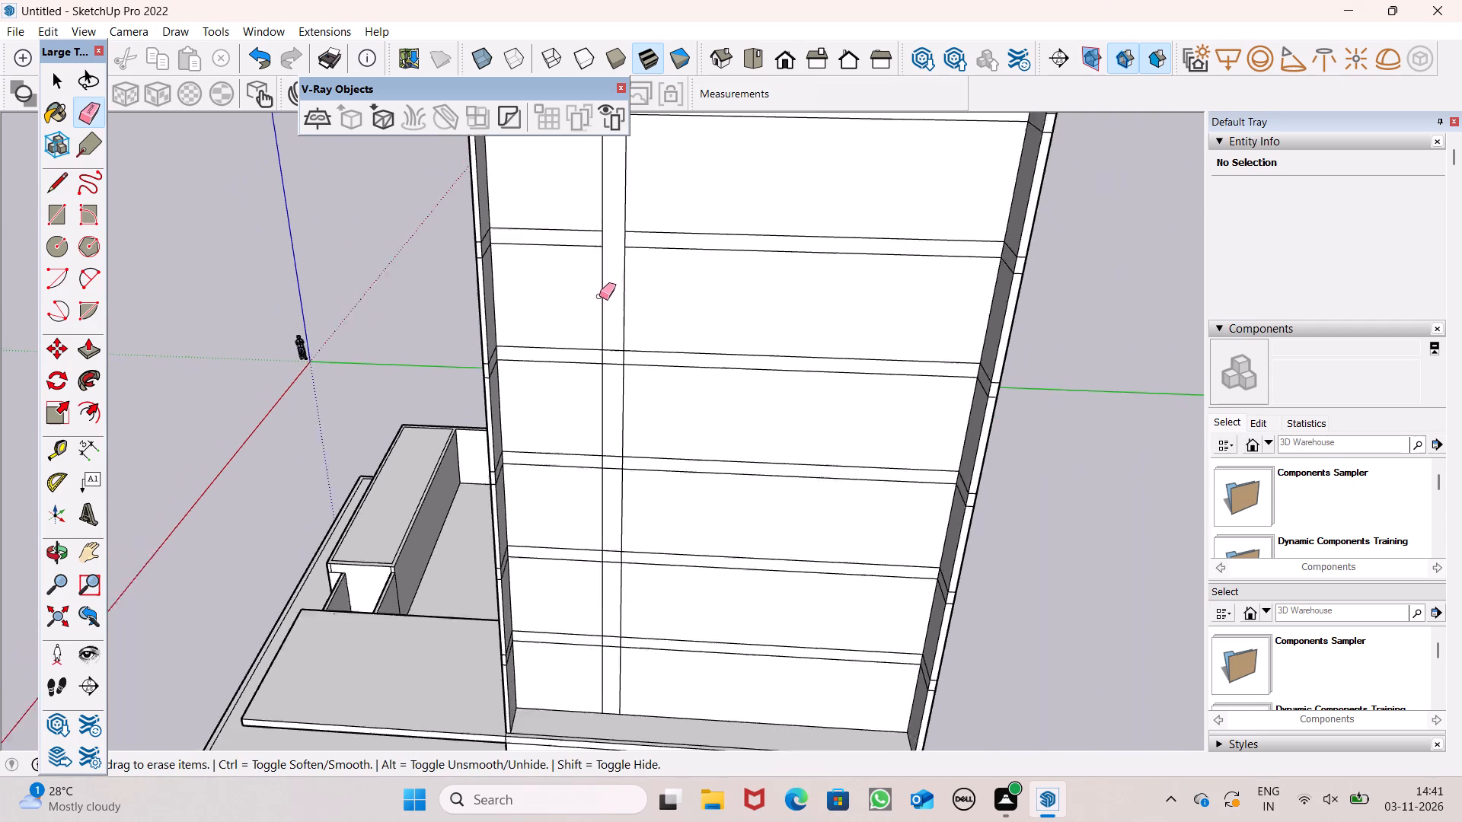
{"action": "scroll", "coordinate": [599, 296], "scroll_direction": "down", "scroll_amount": 1}
{"action": "scroll", "coordinate": [597, 358], "scroll_direction": "up", "scroll_amount": 5}
{"action": "left_click_drag", "start_coordinate": [616, 329], "coordinate": [612, 368]}
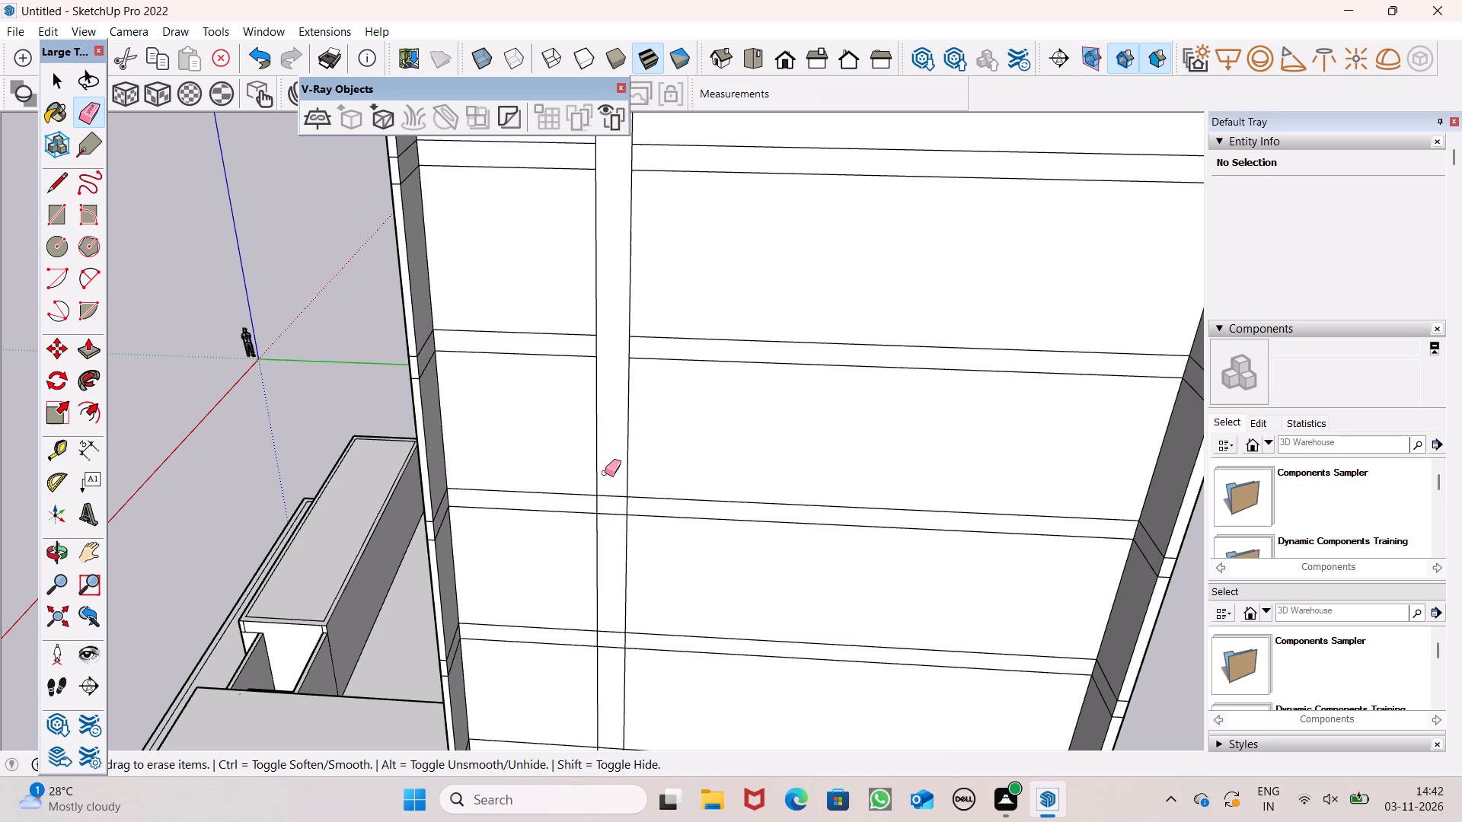
{"action": "left_click_drag", "start_coordinate": [611, 491], "coordinate": [613, 504]}
{"action": "scroll", "coordinate": [634, 349], "scroll_direction": "down", "scroll_amount": 7}
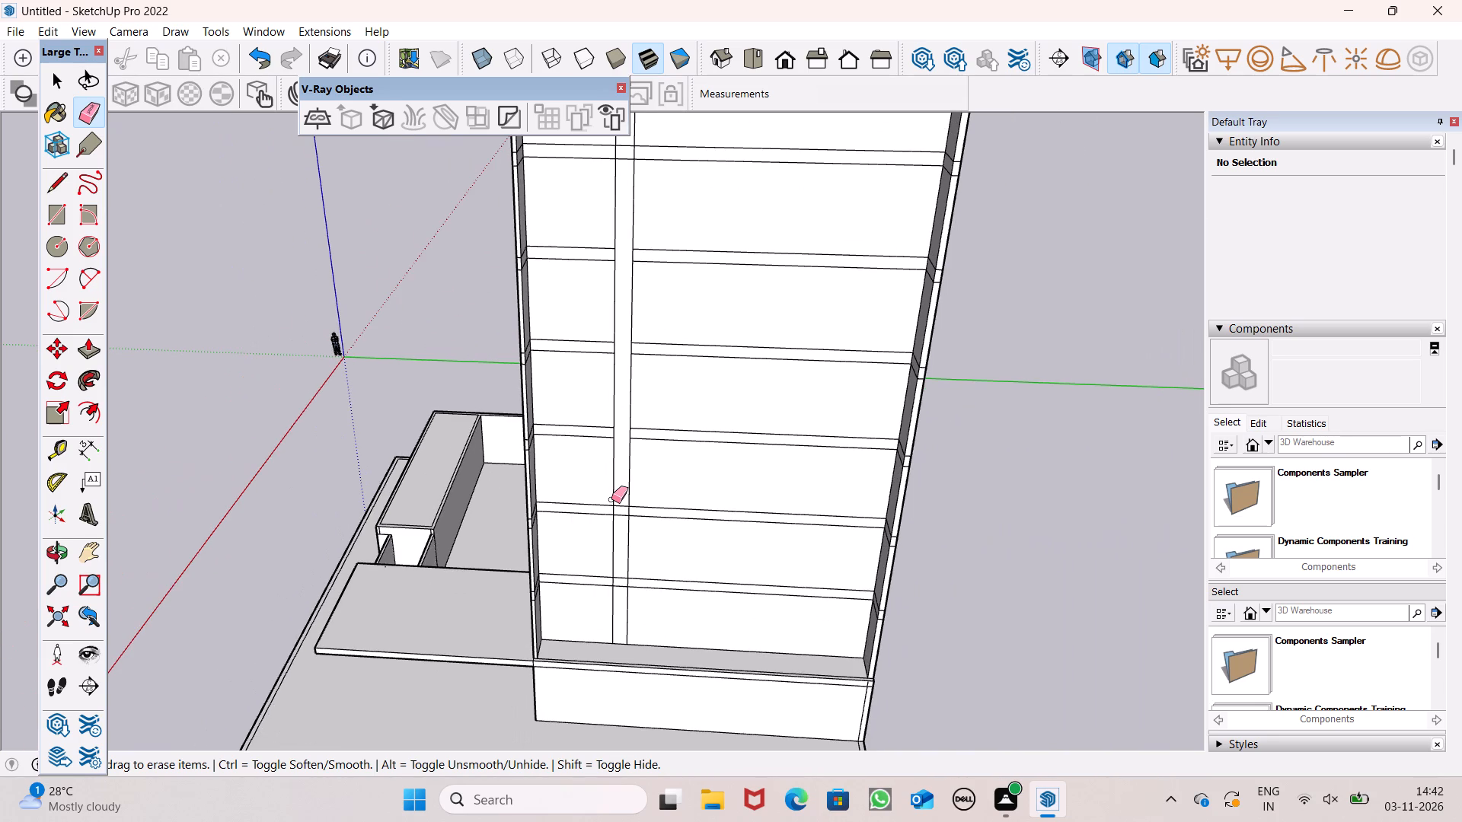
{"action": "scroll", "coordinate": [611, 499], "scroll_direction": "down", "scroll_amount": 1}
{"action": "middle_click_drag", "start_coordinate": [608, 505], "coordinate": [599, 575]}
{"action": "scroll", "coordinate": [603, 556], "scroll_direction": "up", "scroll_amount": 5}
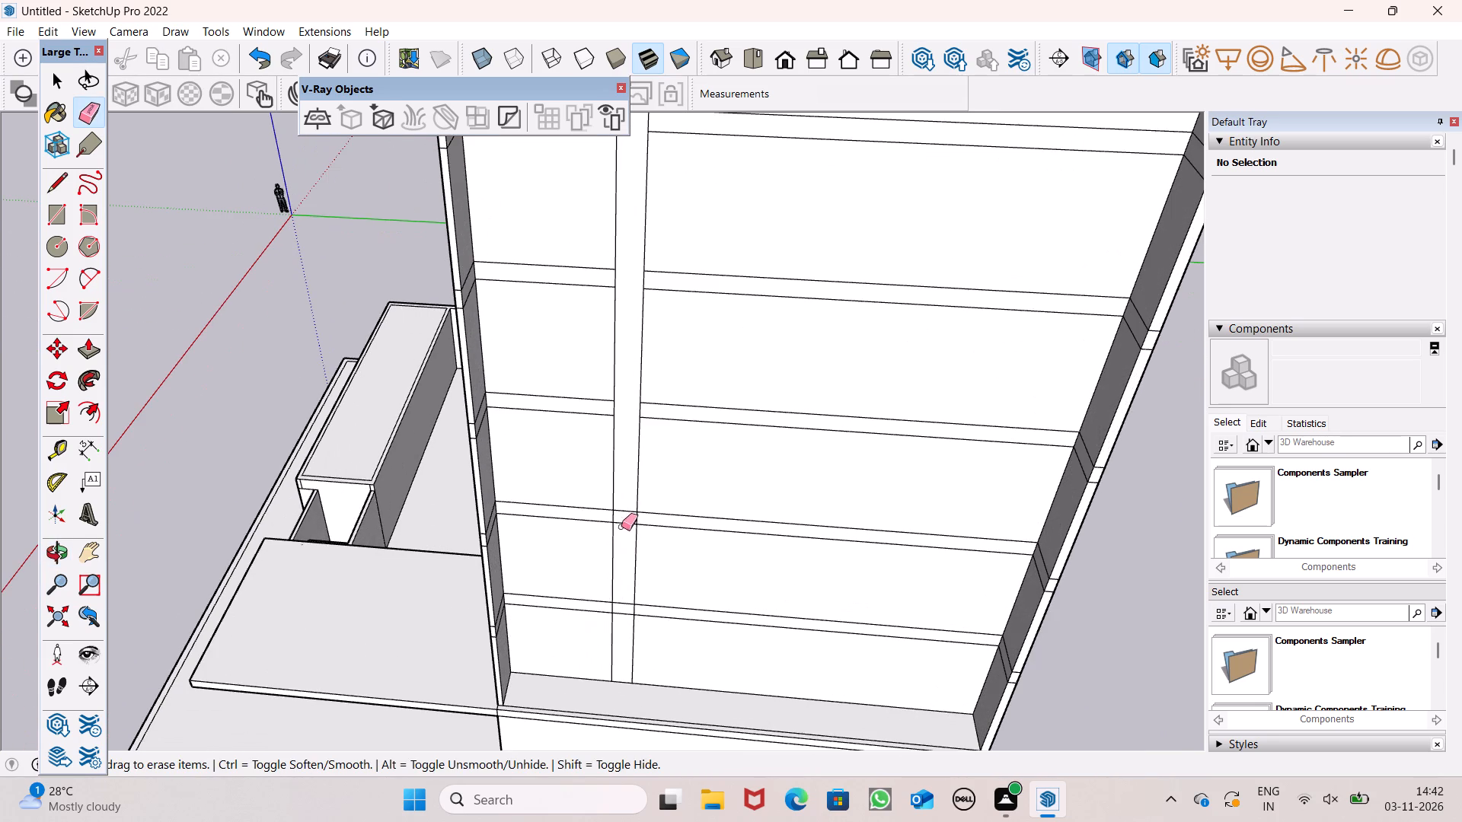
{"action": "left_click_drag", "start_coordinate": [620, 511], "coordinate": [624, 540]}
{"action": "left_click_drag", "start_coordinate": [626, 581], "coordinate": [625, 612]}
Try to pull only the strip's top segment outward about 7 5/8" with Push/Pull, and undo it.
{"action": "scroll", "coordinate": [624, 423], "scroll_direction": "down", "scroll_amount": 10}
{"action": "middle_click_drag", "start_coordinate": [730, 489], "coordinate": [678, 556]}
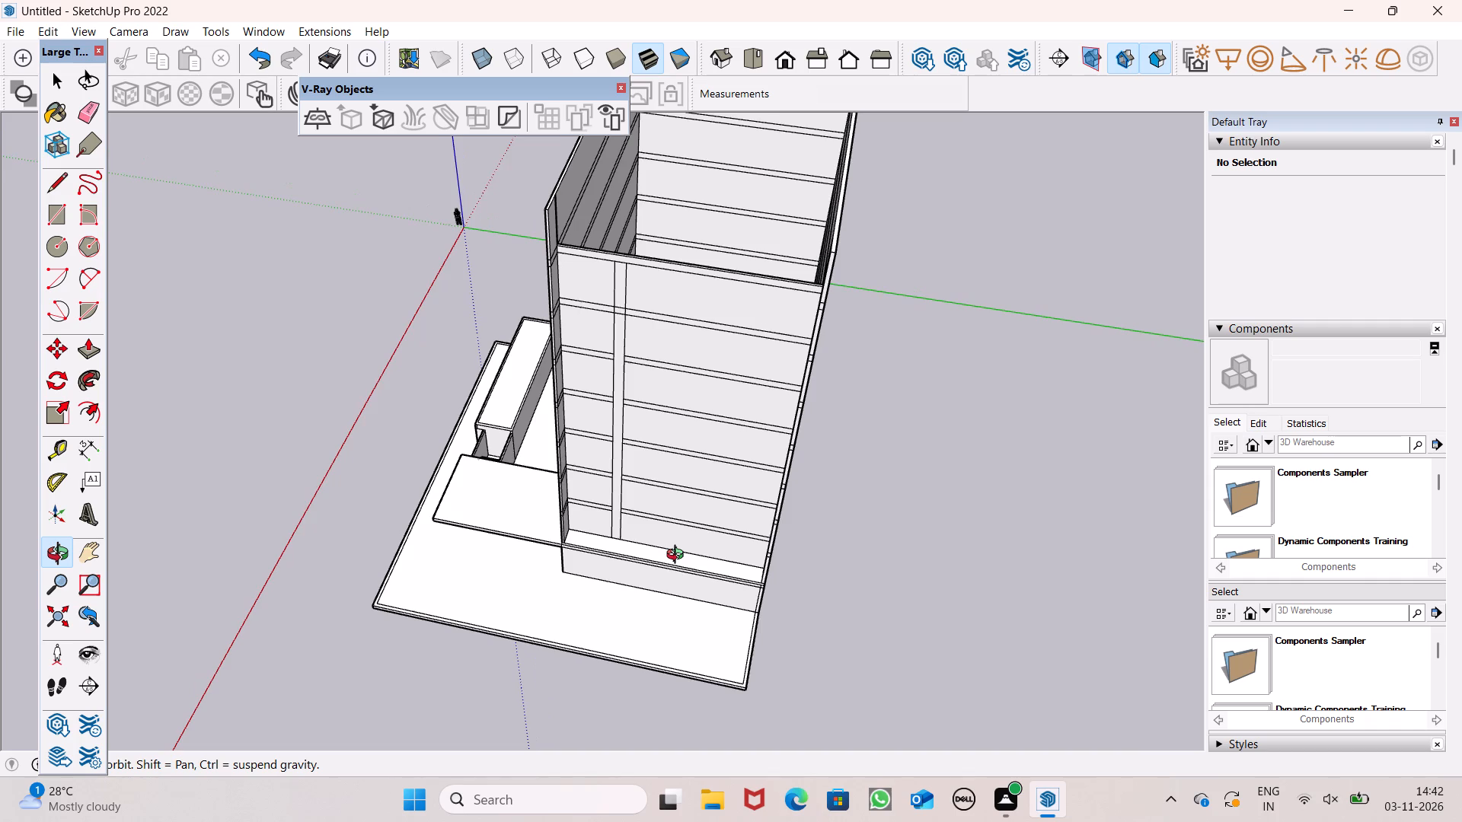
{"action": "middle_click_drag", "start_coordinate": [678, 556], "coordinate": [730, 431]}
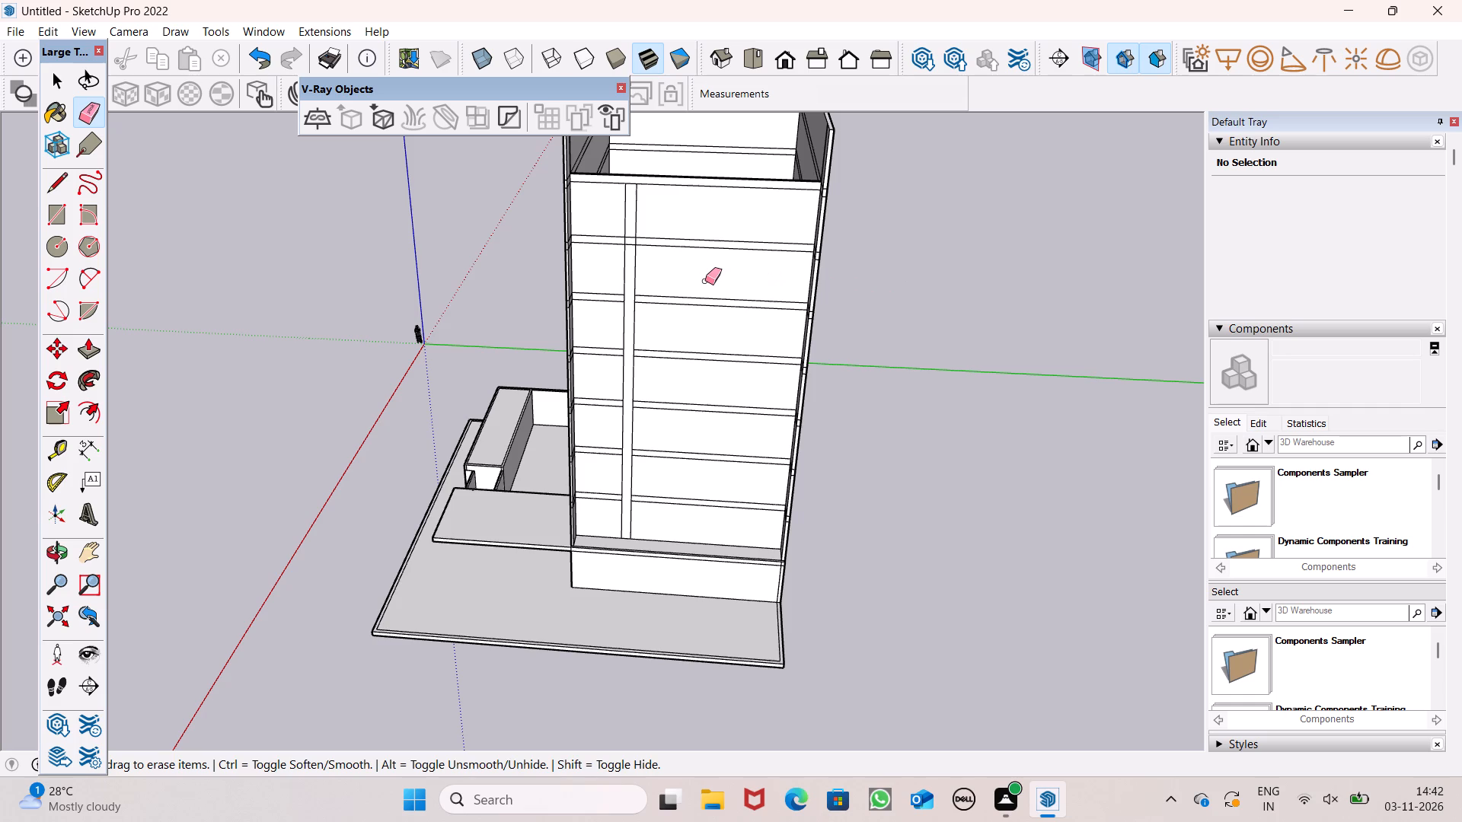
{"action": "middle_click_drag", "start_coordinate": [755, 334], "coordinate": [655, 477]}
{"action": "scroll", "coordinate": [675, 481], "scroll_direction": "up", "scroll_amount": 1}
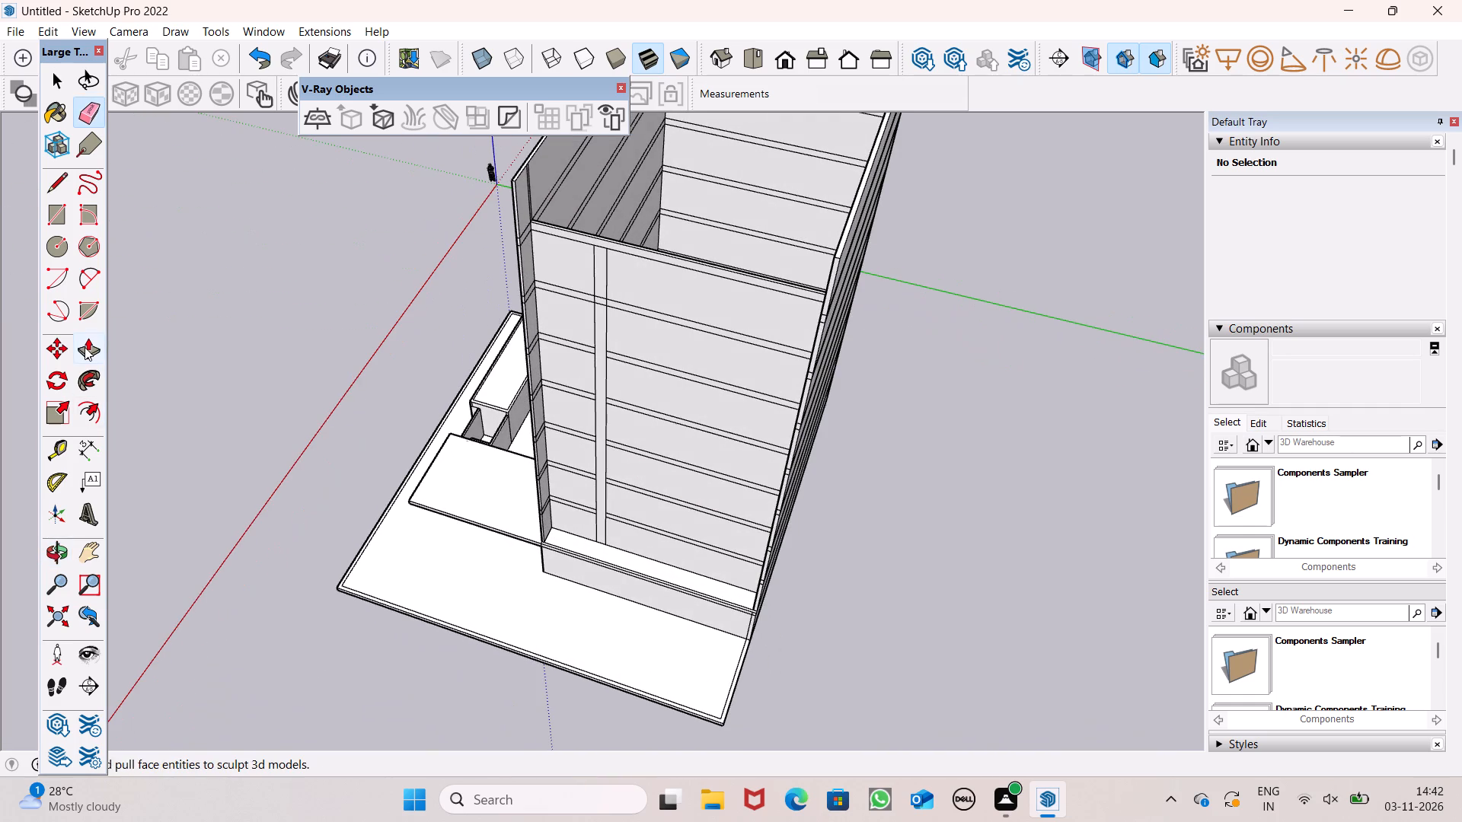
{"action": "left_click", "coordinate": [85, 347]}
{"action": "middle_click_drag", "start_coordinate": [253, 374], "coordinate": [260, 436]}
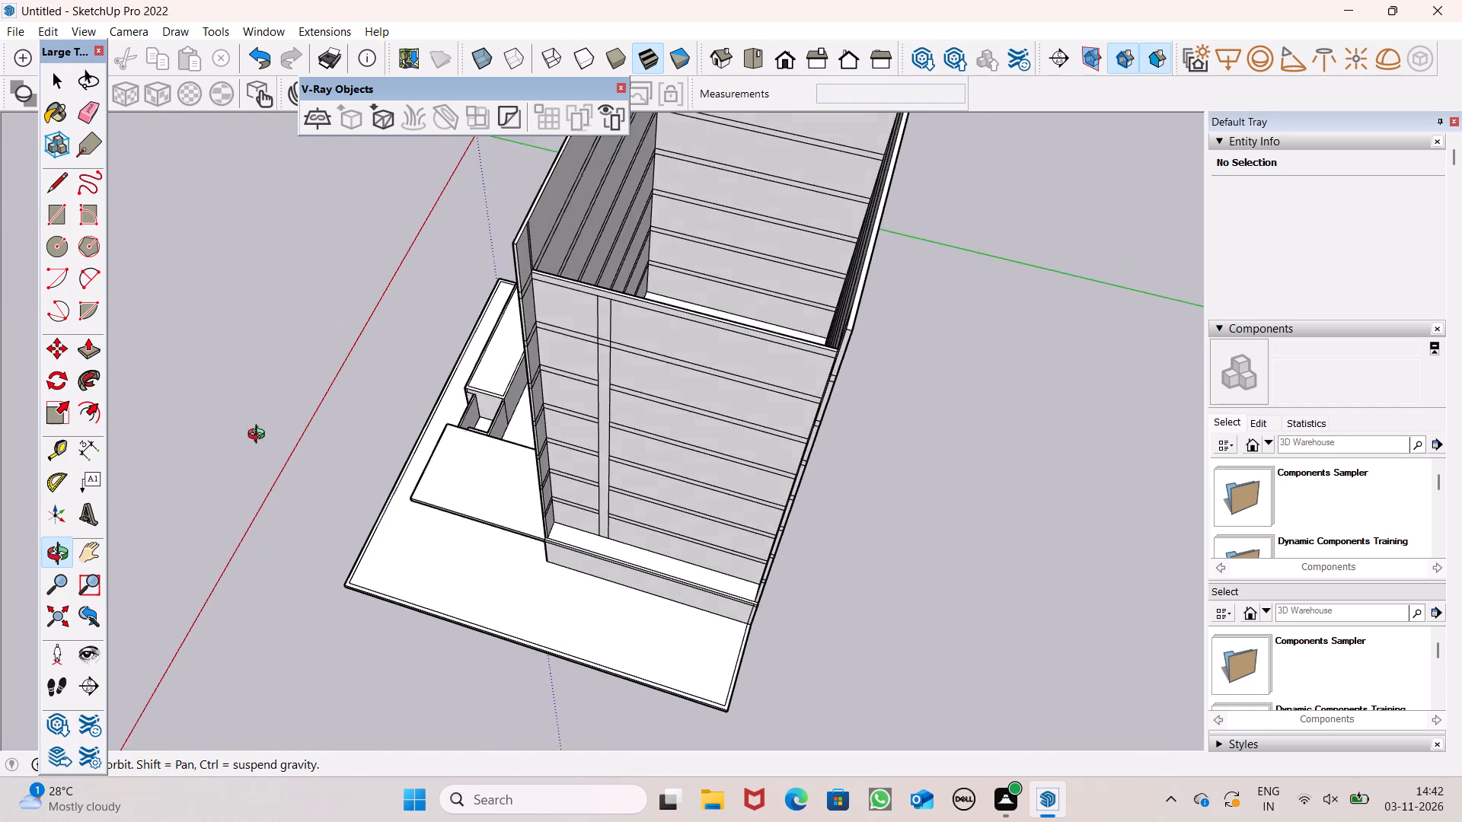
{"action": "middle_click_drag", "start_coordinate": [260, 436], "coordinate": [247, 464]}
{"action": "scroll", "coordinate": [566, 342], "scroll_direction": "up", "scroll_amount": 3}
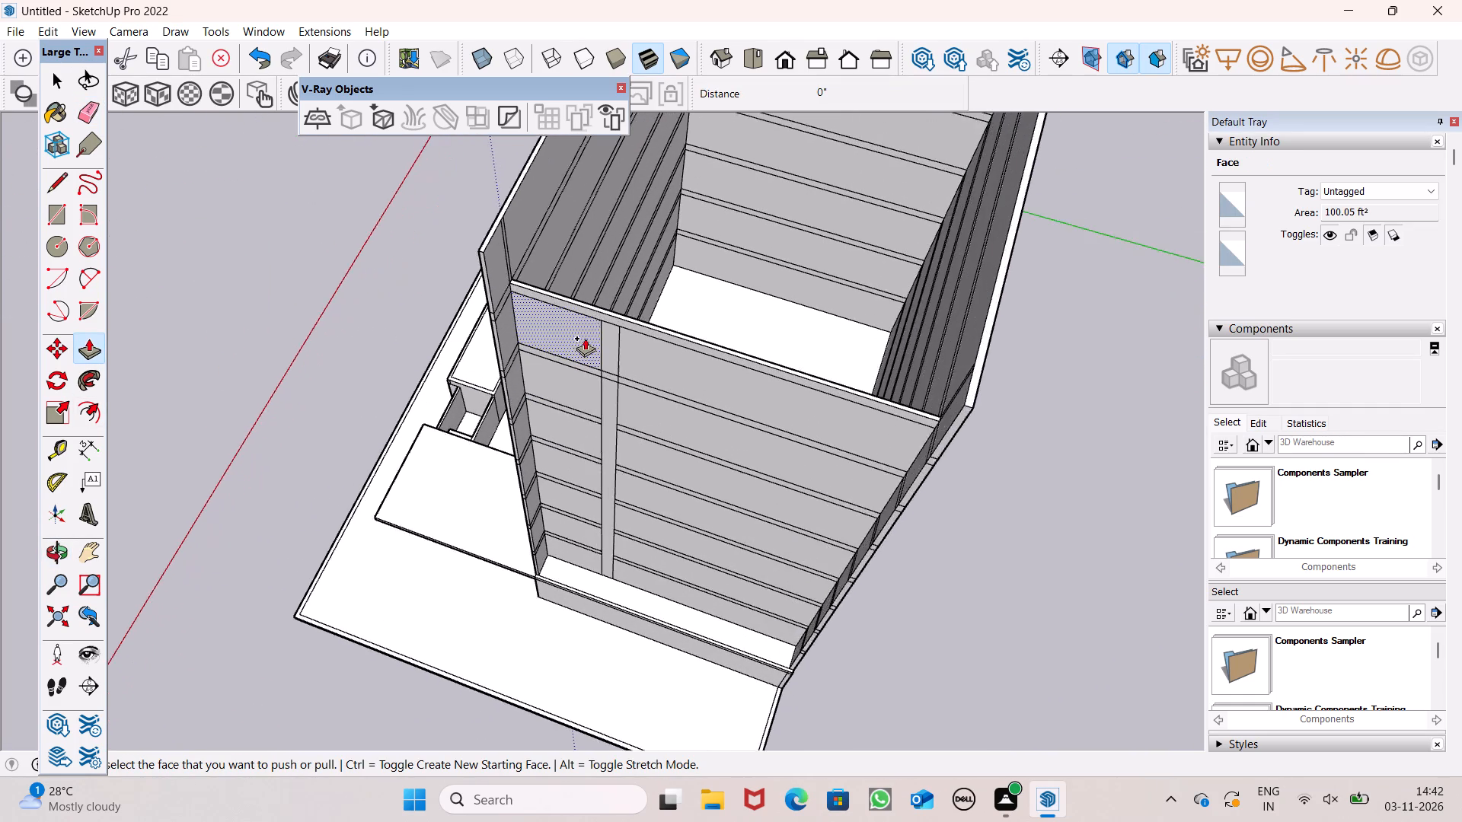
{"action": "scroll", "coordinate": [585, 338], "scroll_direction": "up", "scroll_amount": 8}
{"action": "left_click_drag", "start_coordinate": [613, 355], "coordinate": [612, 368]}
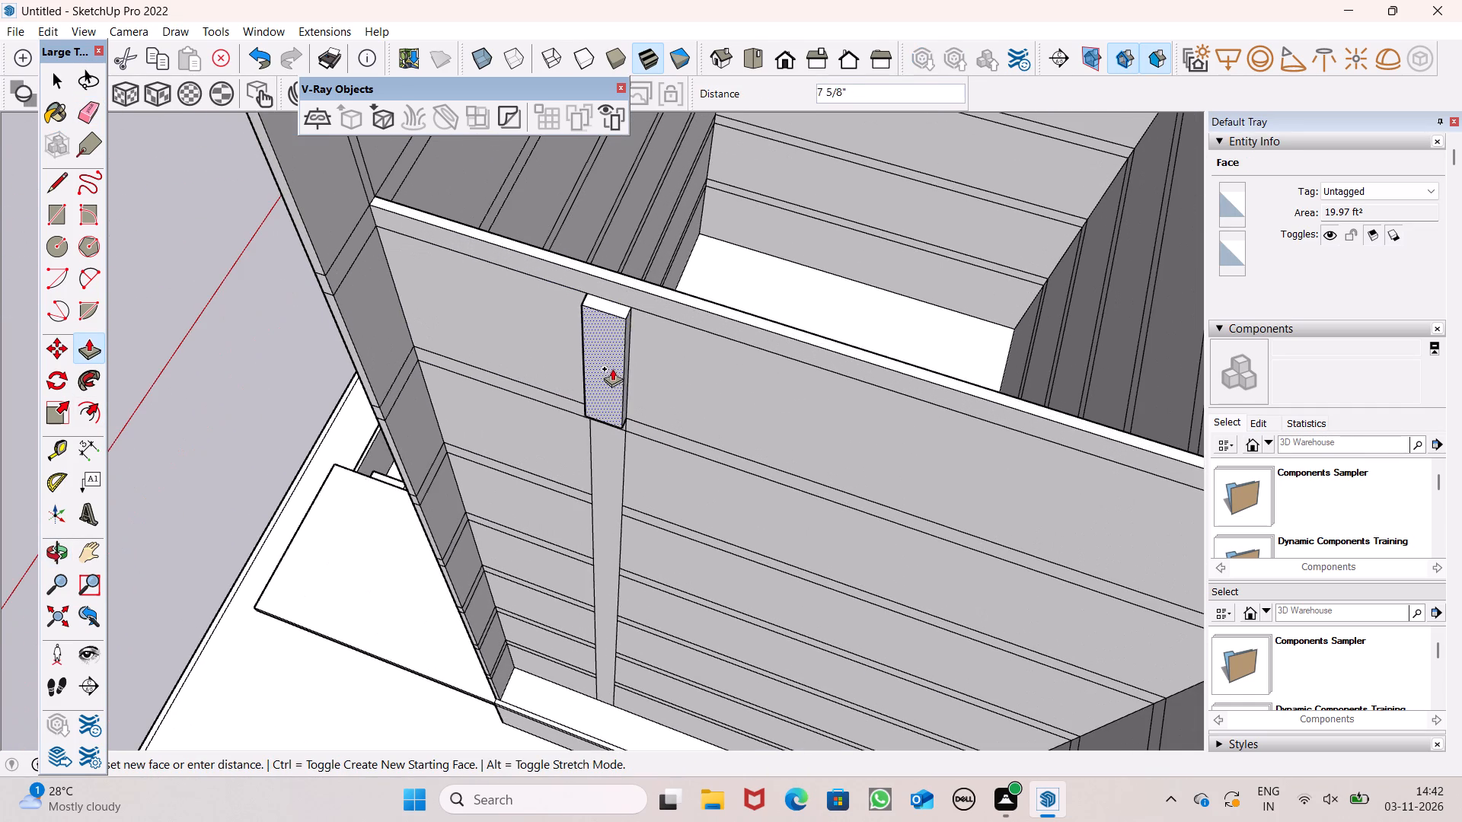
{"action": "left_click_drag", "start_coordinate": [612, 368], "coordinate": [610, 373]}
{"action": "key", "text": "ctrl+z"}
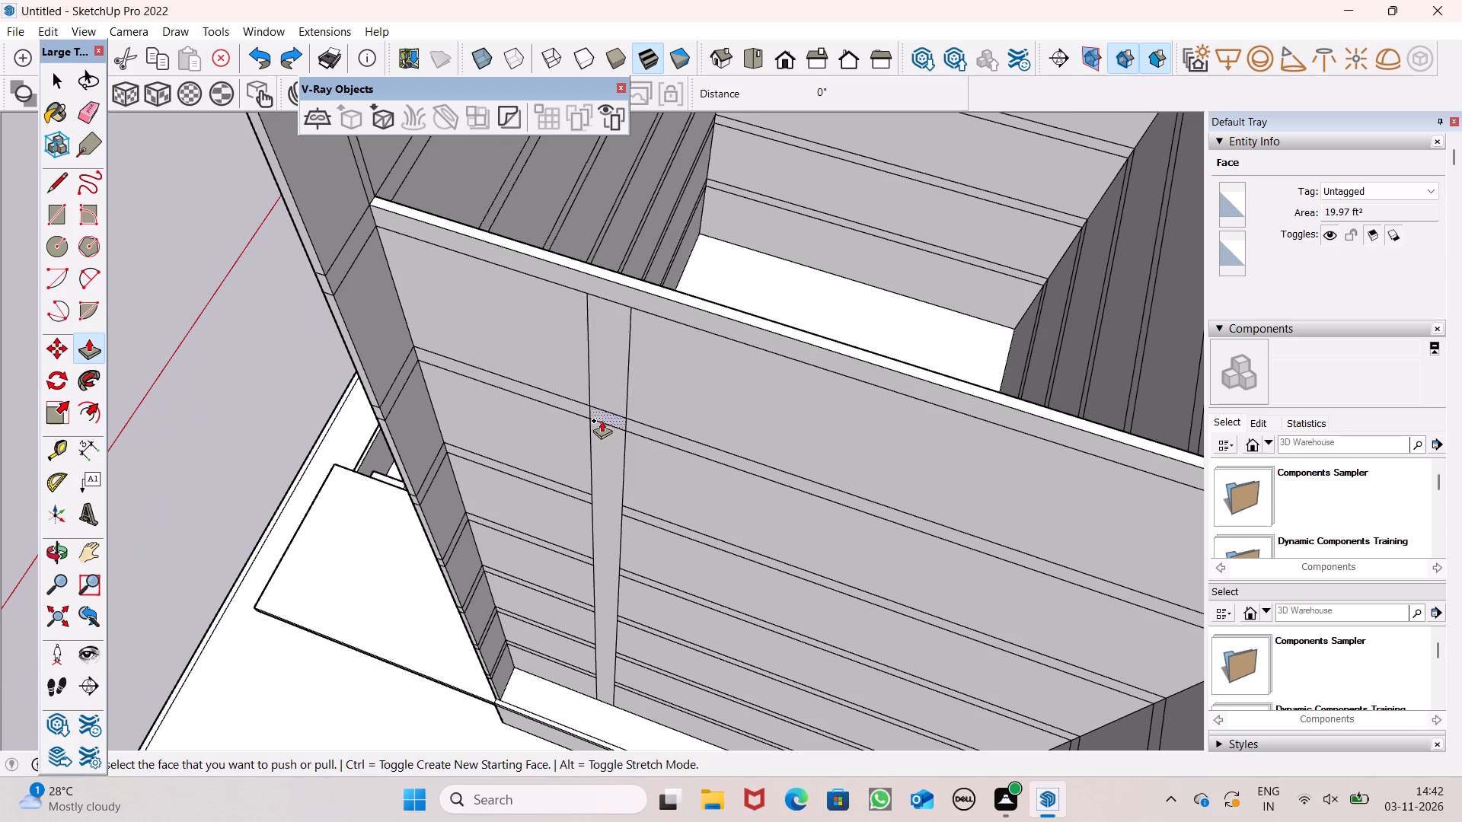
Erase the remaining pair of band lines crossing the strip below its top segment.
{"action": "middle_click_drag", "start_coordinate": [602, 420], "coordinate": [630, 289]}
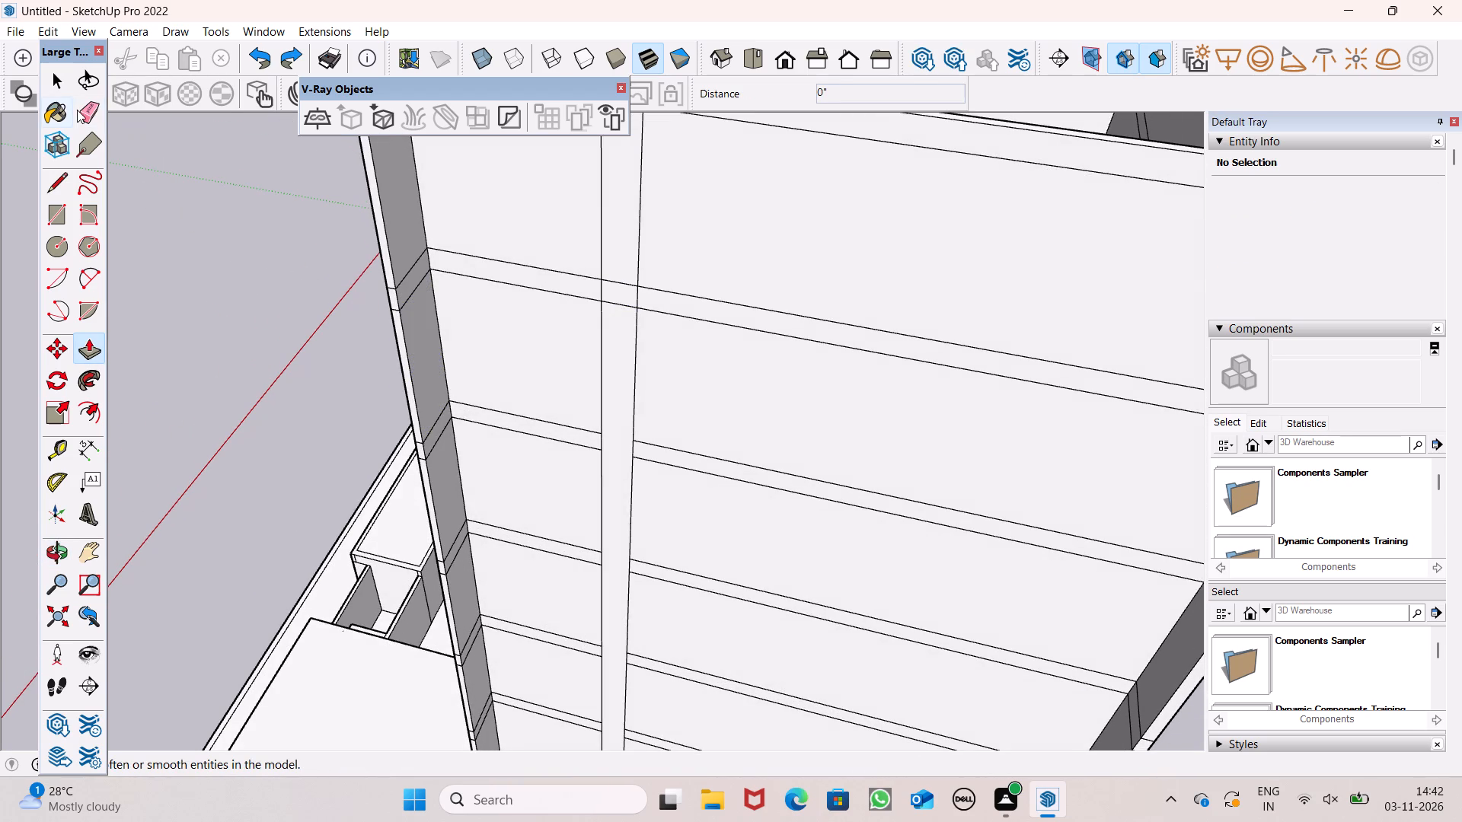
{"action": "left_click", "coordinate": [78, 110]}
{"action": "left_click_drag", "start_coordinate": [617, 279], "coordinate": [614, 317]}
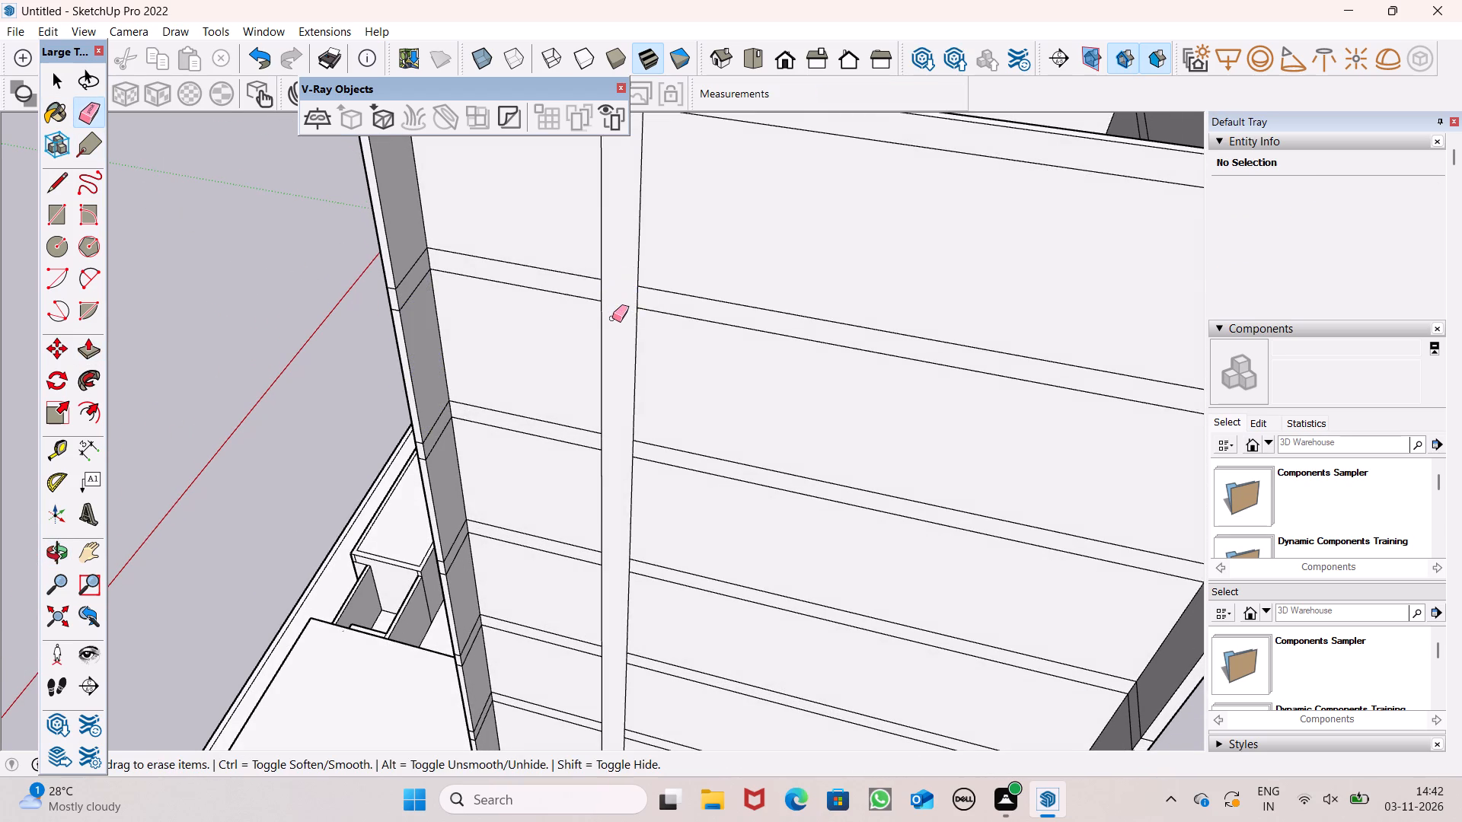
{"action": "key", "text": "space"}
Pull the full-height front strip outward about 2' 7" with Push/Pull to form a projecting column.
{"action": "scroll", "coordinate": [614, 314], "scroll_direction": "down", "scroll_amount": 6}
{"action": "middle_click_drag", "start_coordinate": [685, 336], "coordinate": [668, 395]}
{"action": "left_click", "coordinate": [97, 343]}
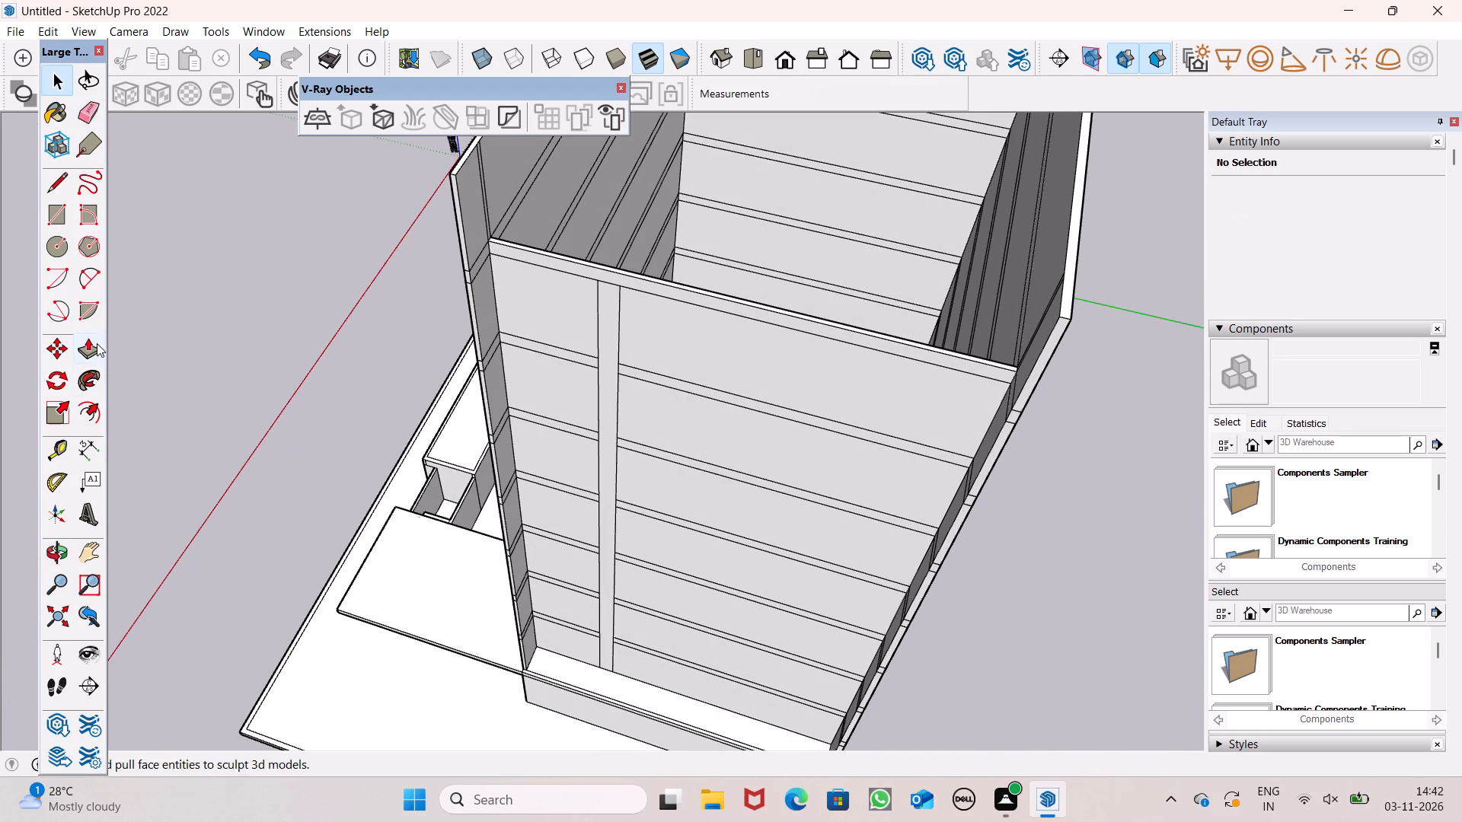
{"action": "scroll", "coordinate": [621, 342], "scroll_direction": "up", "scroll_amount": 2}
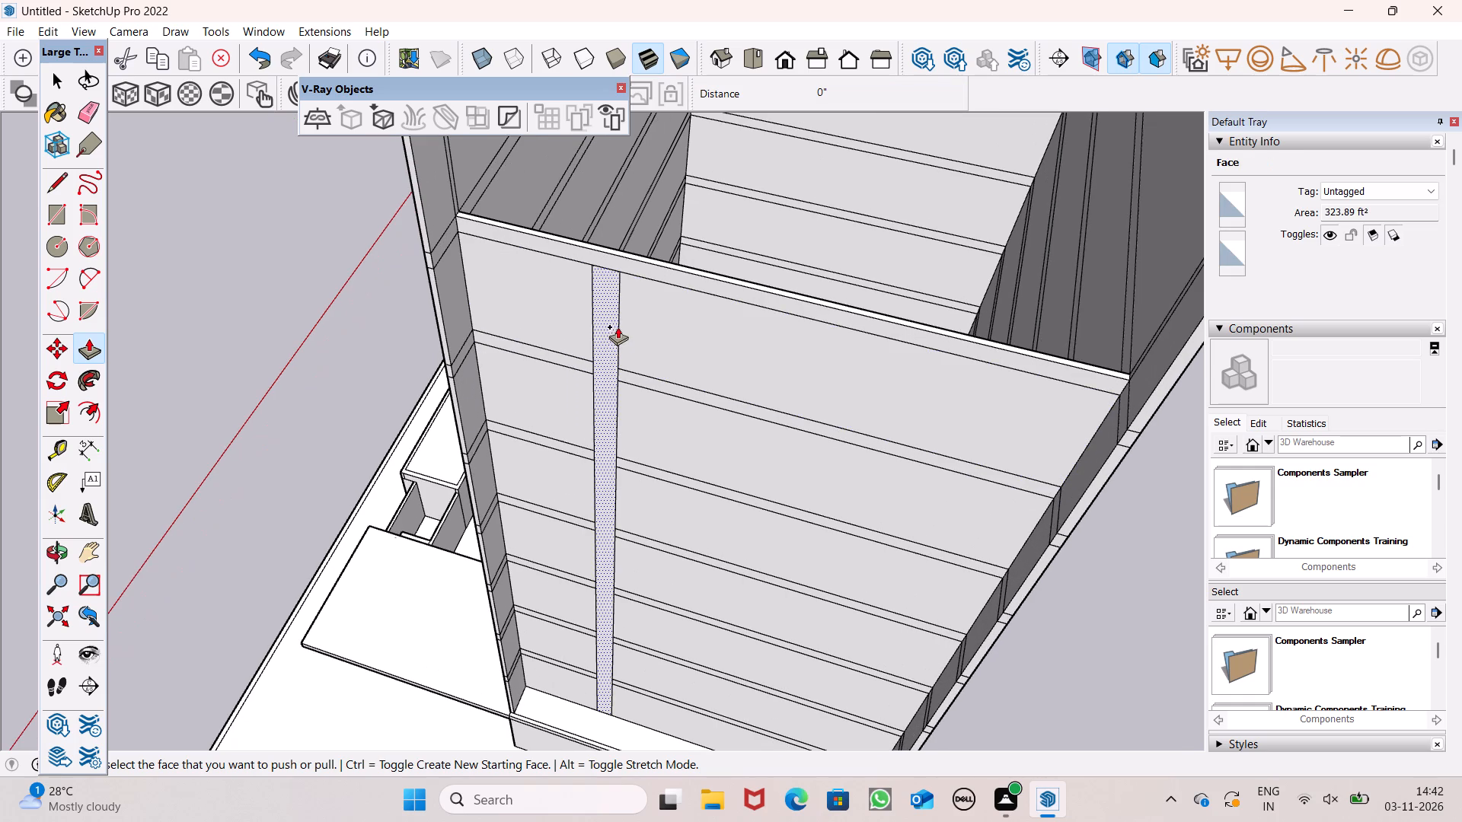
{"action": "left_click_drag", "start_coordinate": [609, 313], "coordinate": [599, 332]}
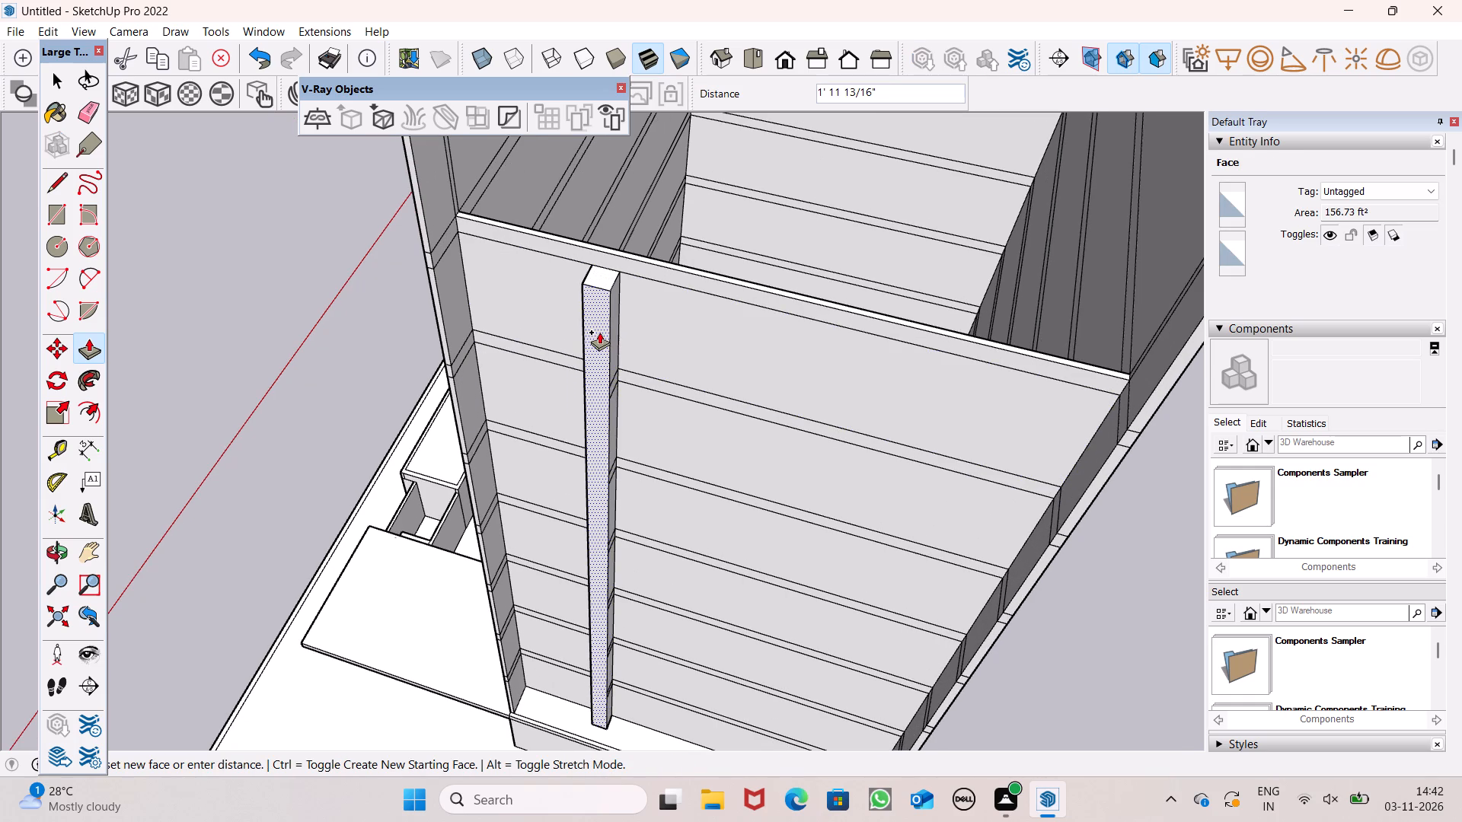
{"action": "left_click_drag", "start_coordinate": [599, 332], "coordinate": [596, 339]}
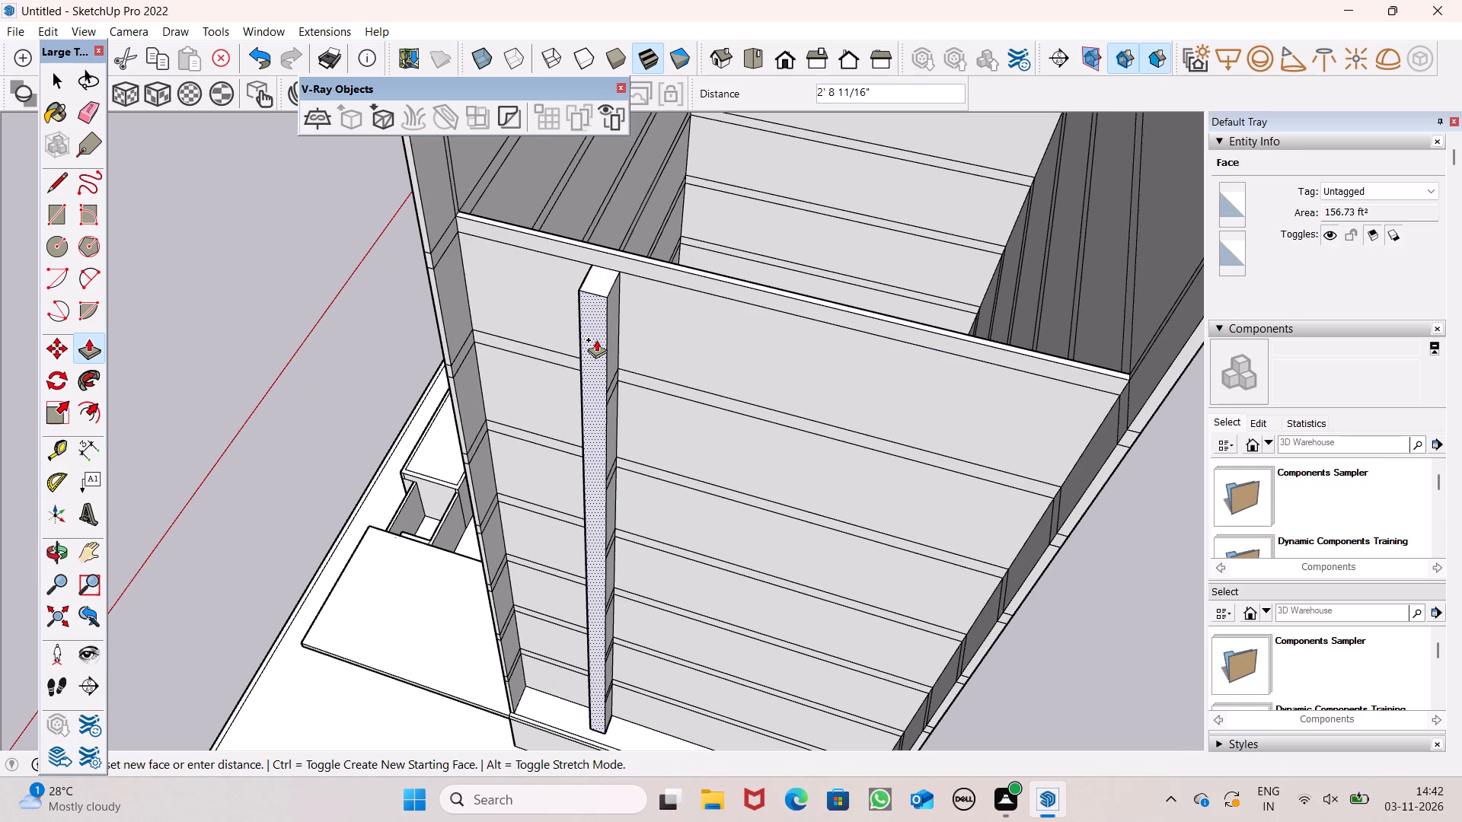
{"action": "left_click_drag", "start_coordinate": [596, 339], "coordinate": [596, 338]}
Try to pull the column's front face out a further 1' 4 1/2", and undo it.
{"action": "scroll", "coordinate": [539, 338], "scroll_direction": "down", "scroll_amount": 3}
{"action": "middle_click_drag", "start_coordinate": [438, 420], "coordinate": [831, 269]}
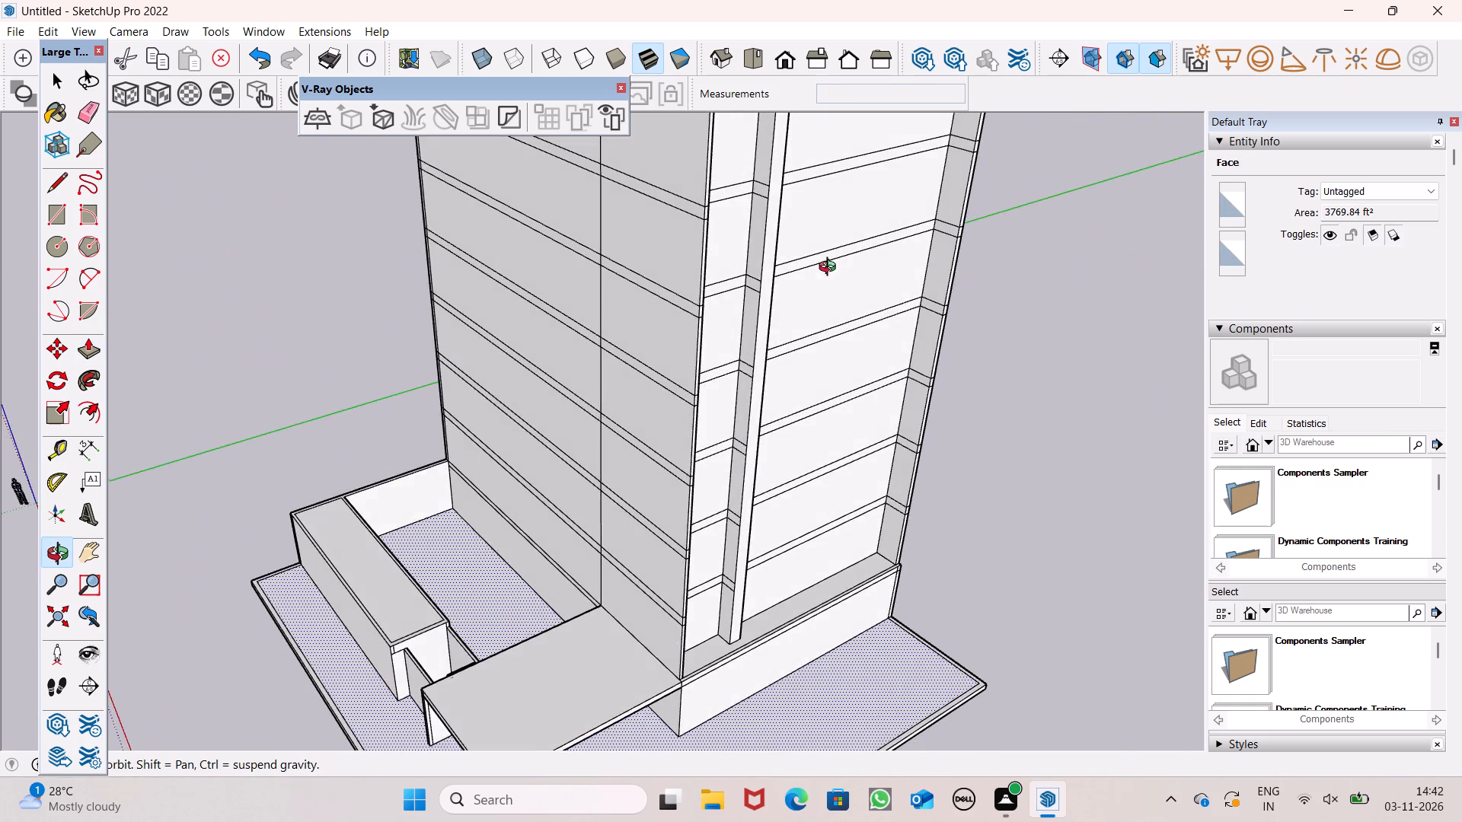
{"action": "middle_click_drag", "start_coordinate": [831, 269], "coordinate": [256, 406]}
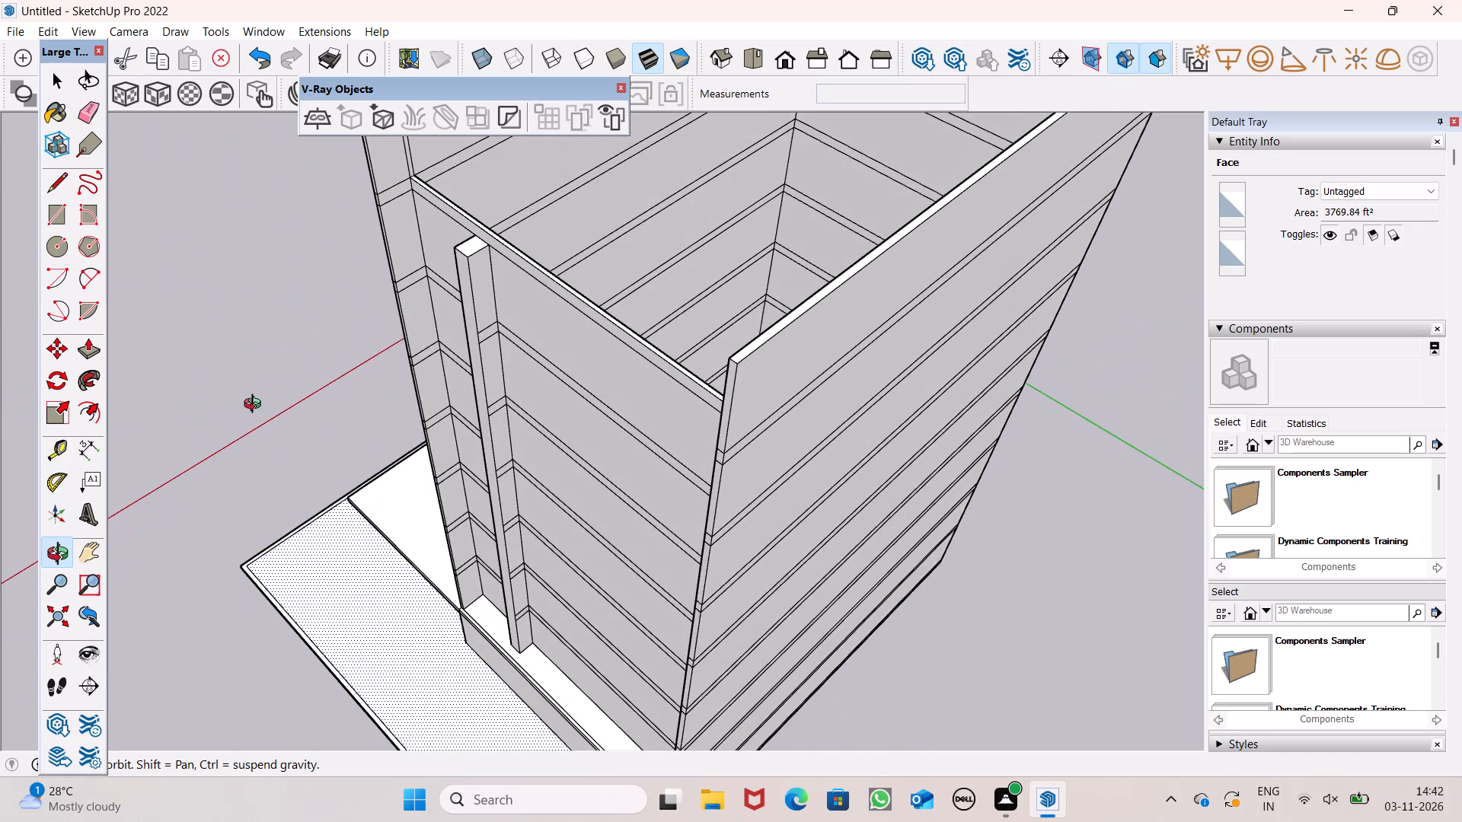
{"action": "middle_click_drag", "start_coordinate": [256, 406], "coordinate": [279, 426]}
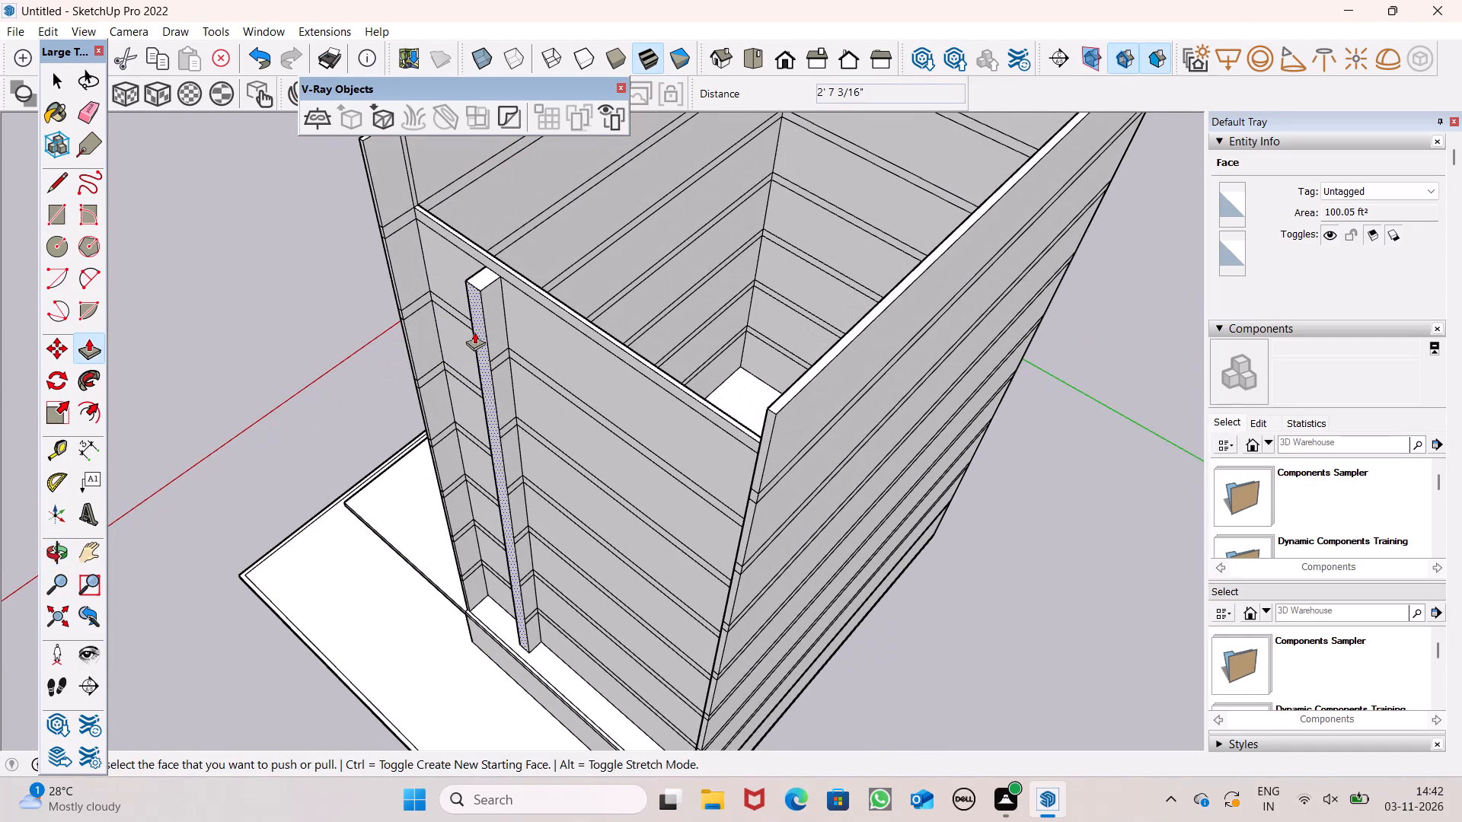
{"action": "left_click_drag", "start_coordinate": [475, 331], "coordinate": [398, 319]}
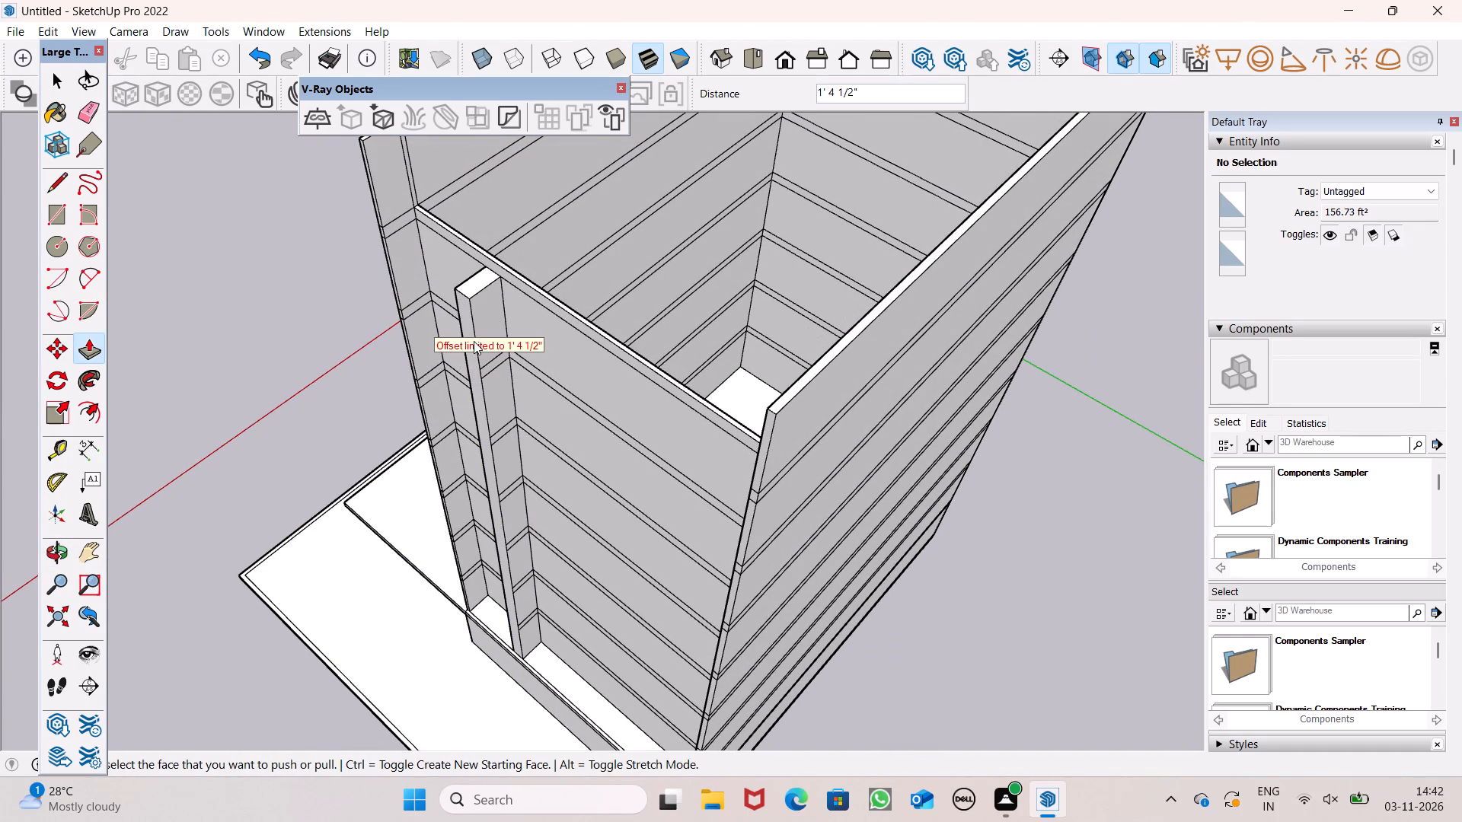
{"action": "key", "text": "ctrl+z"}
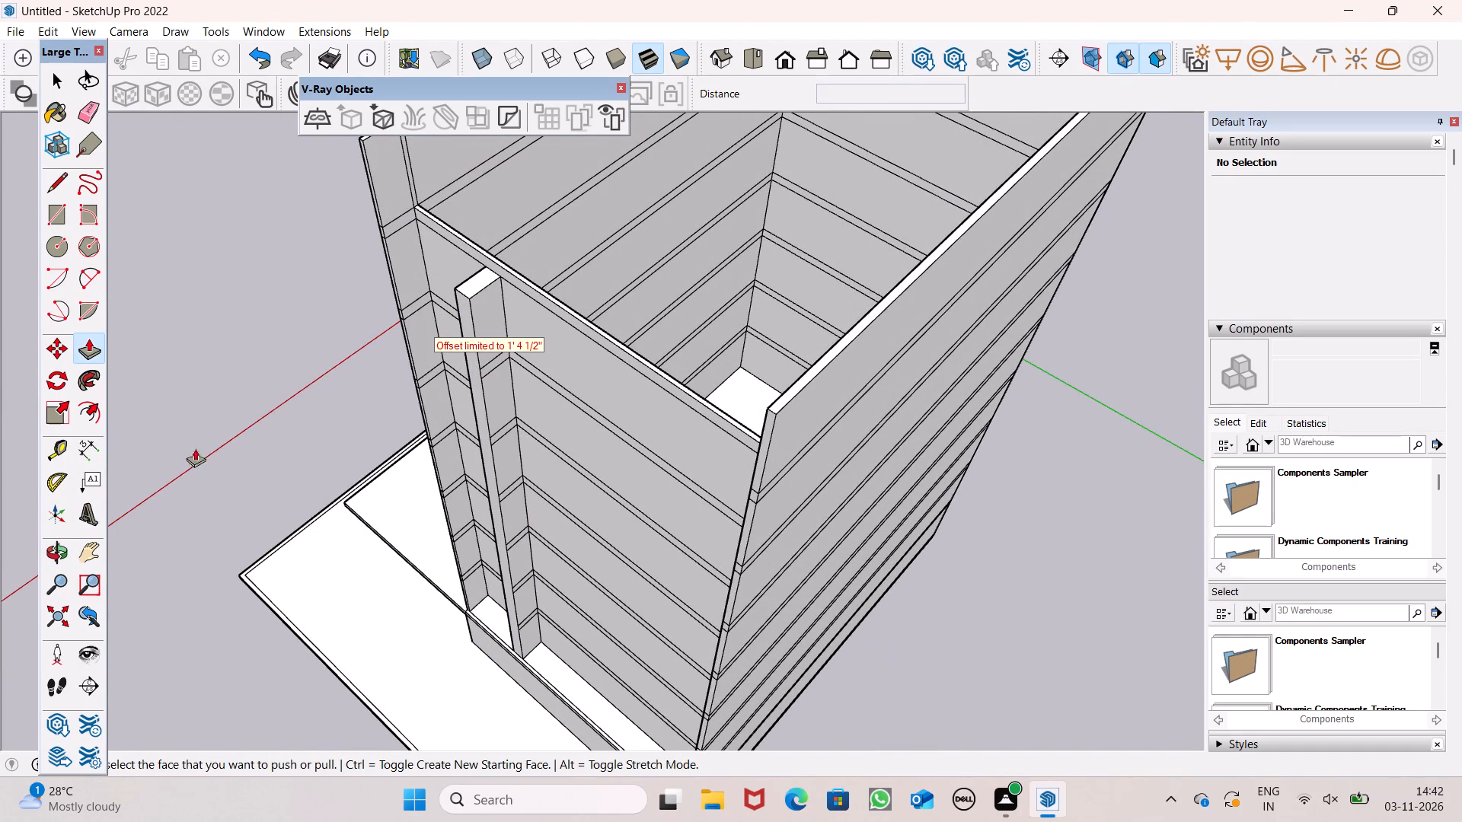
Erase all the pairs of band lines on the projecting column's canopy-side face, from the top down to the ledge.
{"action": "middle_click_drag", "start_coordinate": [220, 461], "coordinate": [416, 272]}
{"action": "scroll", "coordinate": [346, 237], "scroll_direction": "down", "scroll_amount": 3}
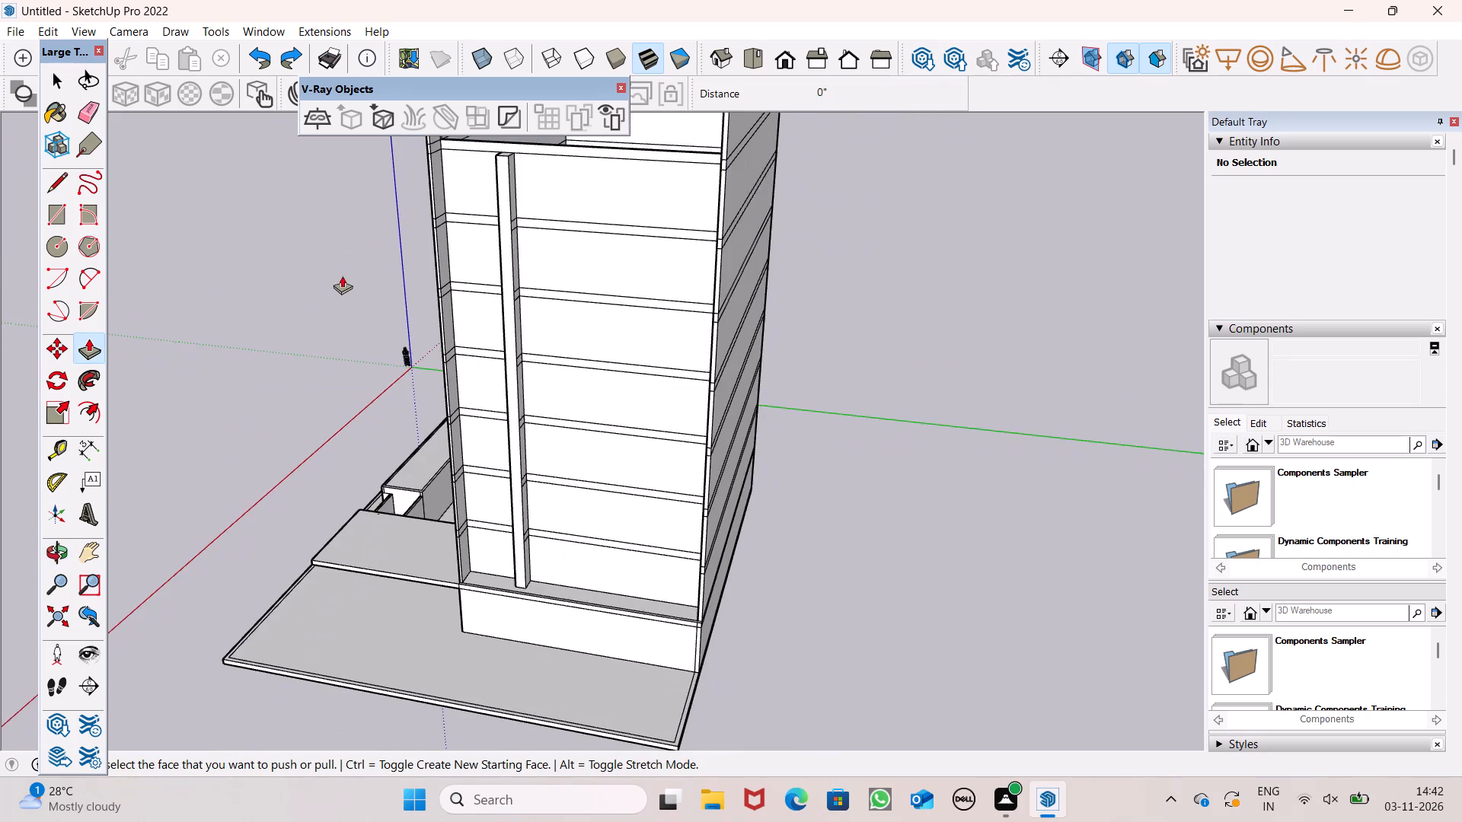
{"action": "middle_click_drag", "start_coordinate": [330, 293], "coordinate": [434, 247]}
{"action": "middle_click_drag", "start_coordinate": [367, 234], "coordinate": [406, 277]}
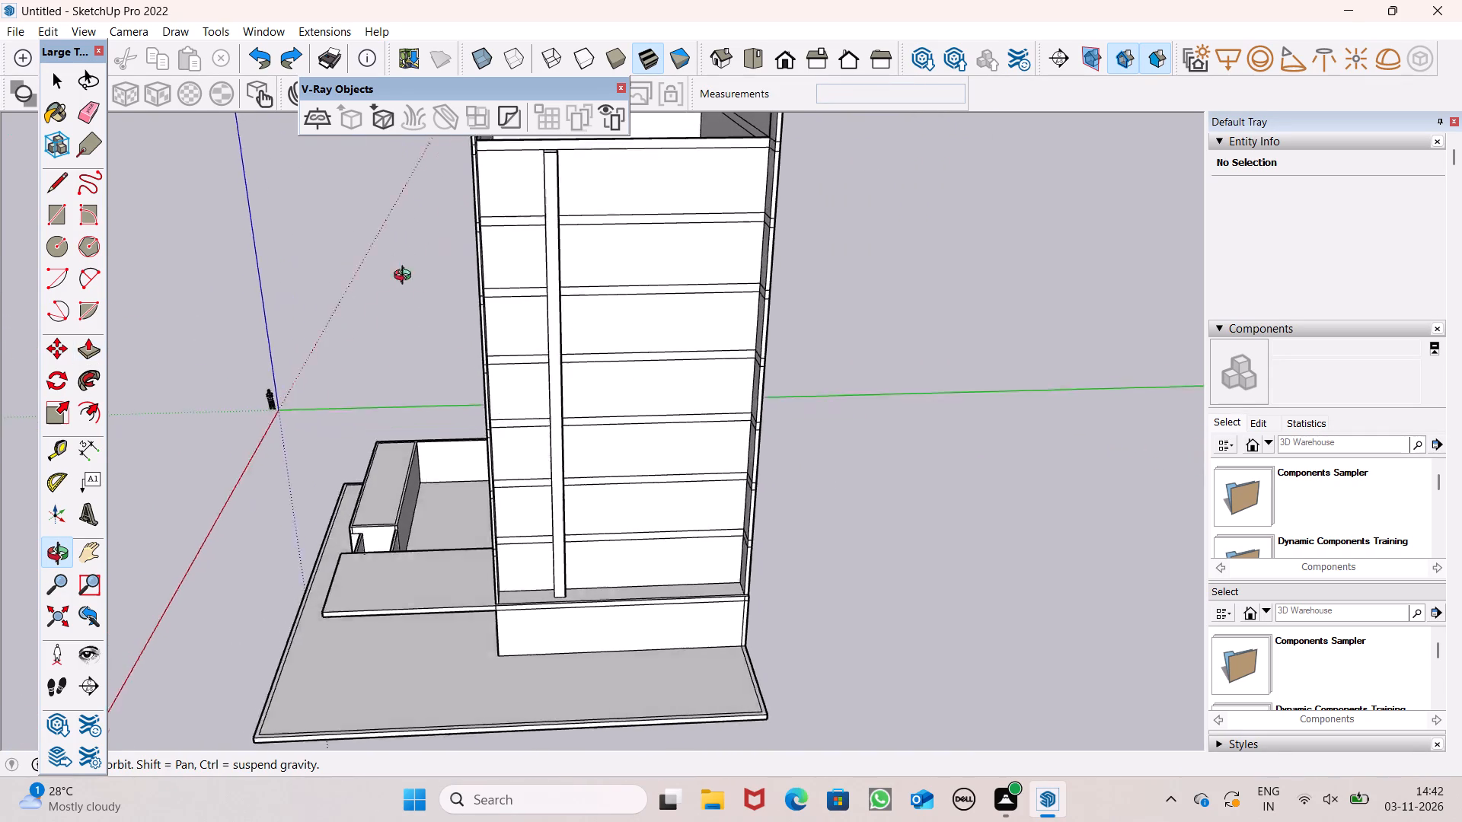
{"action": "middle_click_drag", "start_coordinate": [406, 277], "coordinate": [445, 319]}
{"action": "key", "text": "space"}
{"action": "left_click", "coordinate": [81, 113]}
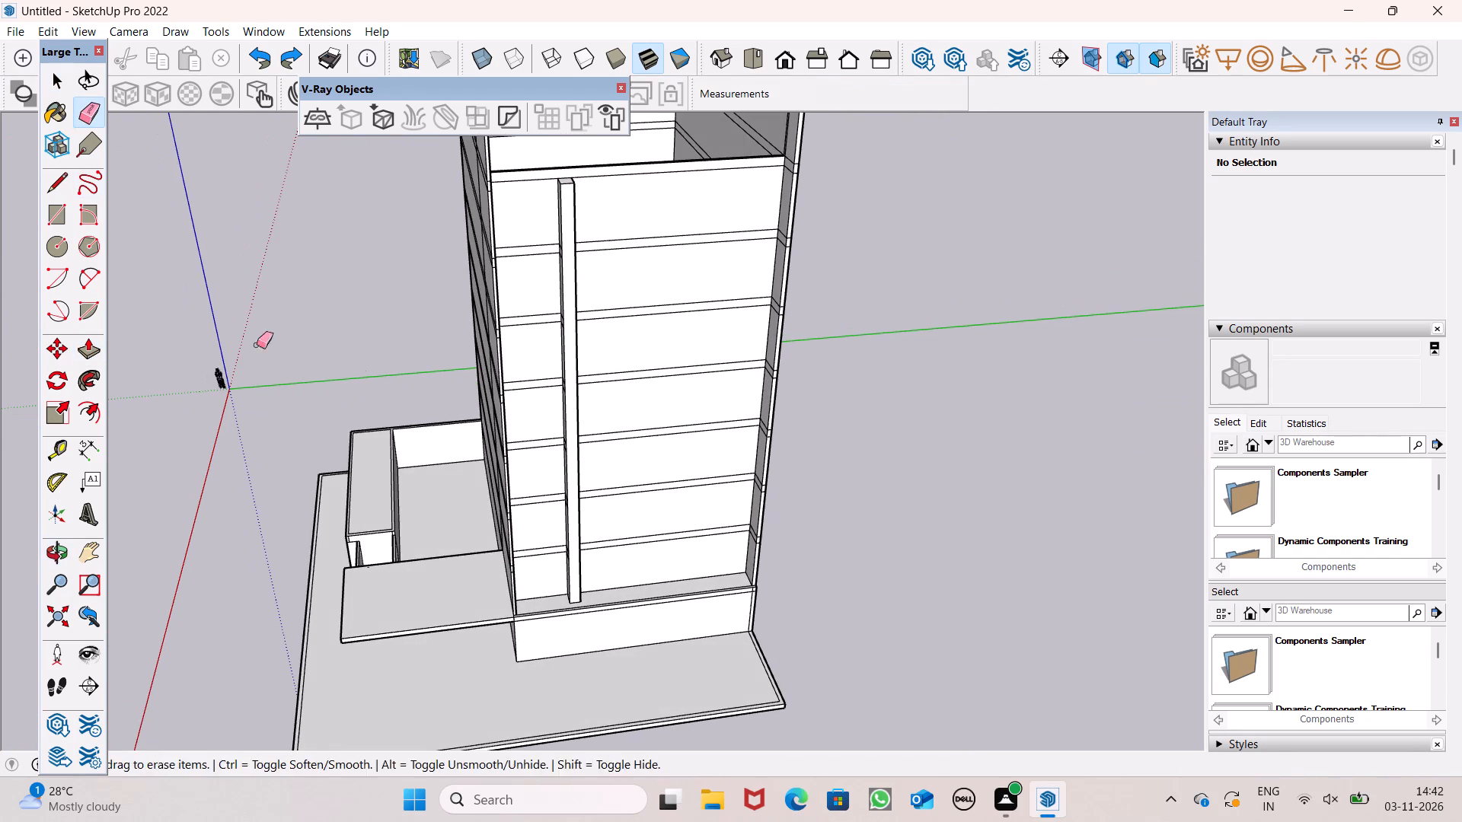
{"action": "middle_click_drag", "start_coordinate": [428, 442], "coordinate": [592, 469]}
{"action": "scroll", "coordinate": [657, 346], "scroll_direction": "up", "scroll_amount": 7}
{"action": "scroll", "coordinate": [585, 230], "scroll_direction": "up", "scroll_amount": 4}
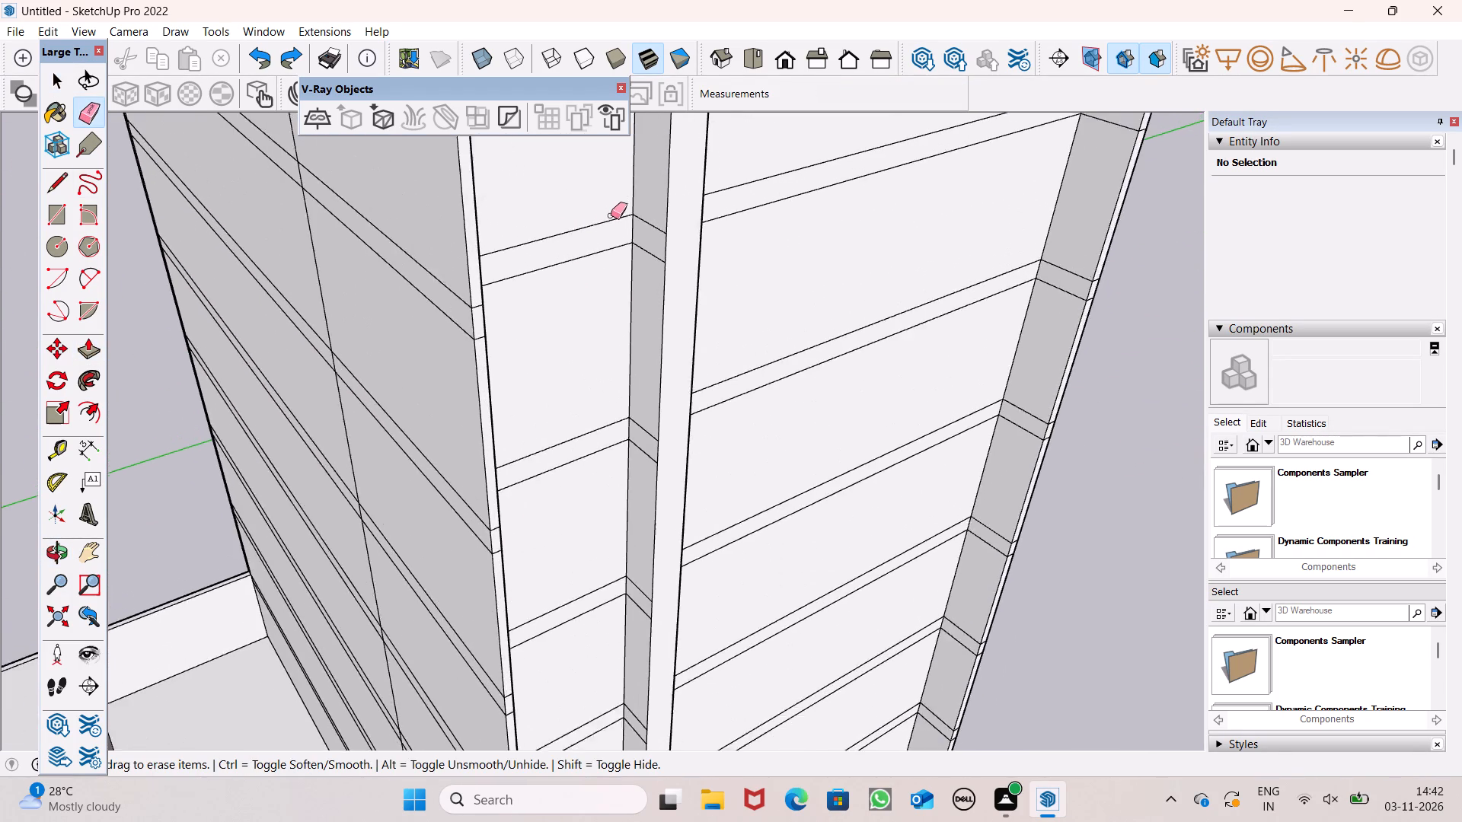
{"action": "scroll", "coordinate": [611, 215], "scroll_direction": "up", "scroll_amount": 1}
{"action": "left_click_drag", "start_coordinate": [659, 221], "coordinate": [661, 269]}
{"action": "left_click_drag", "start_coordinate": [643, 440], "coordinate": [645, 473]}
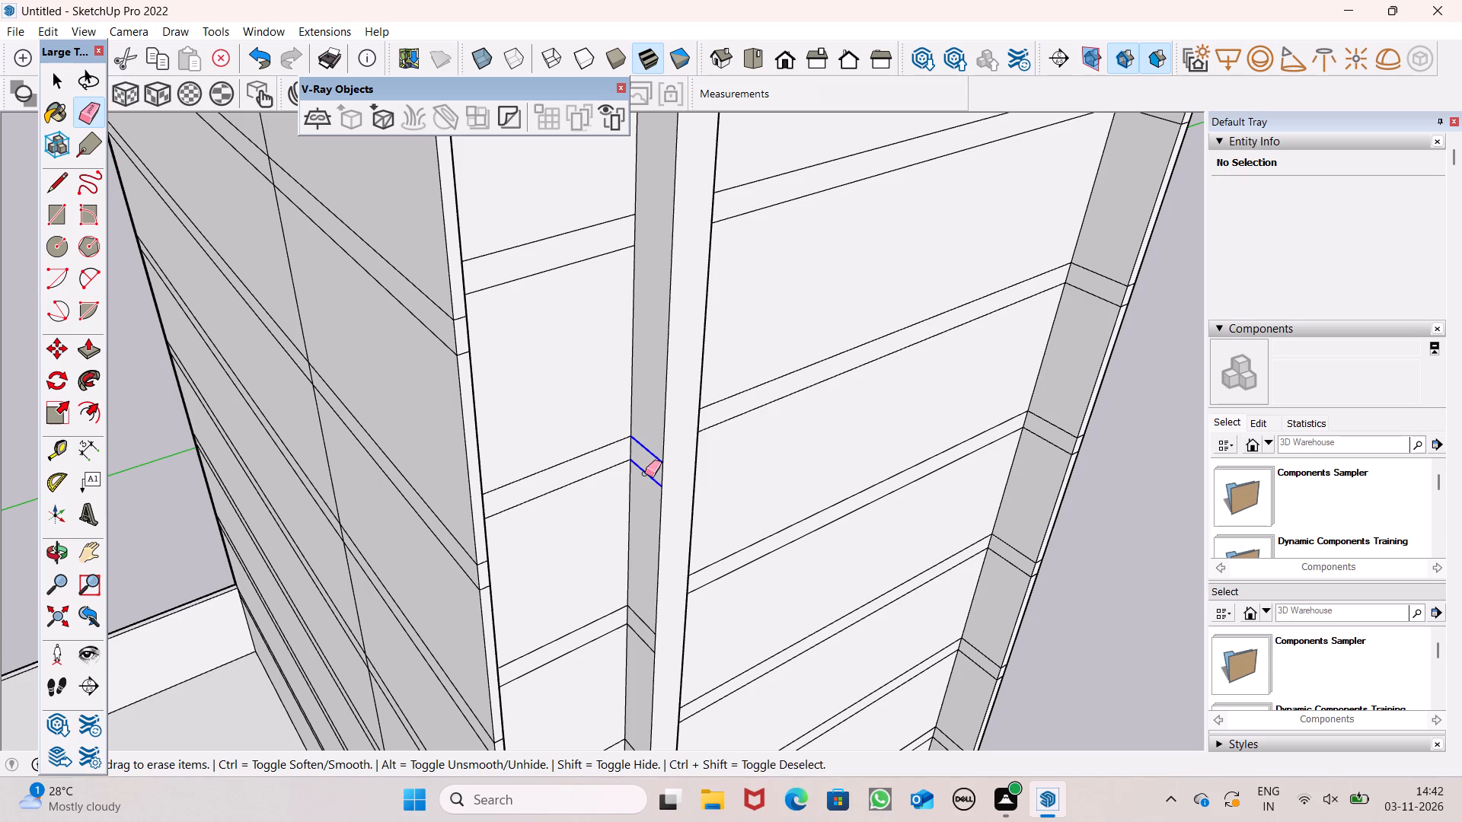
{"action": "left_click_drag", "start_coordinate": [645, 473], "coordinate": [649, 479]}
{"action": "scroll", "coordinate": [682, 317], "scroll_direction": "down", "scroll_amount": 6}
{"action": "scroll", "coordinate": [643, 551], "scroll_direction": "up", "scroll_amount": 6}
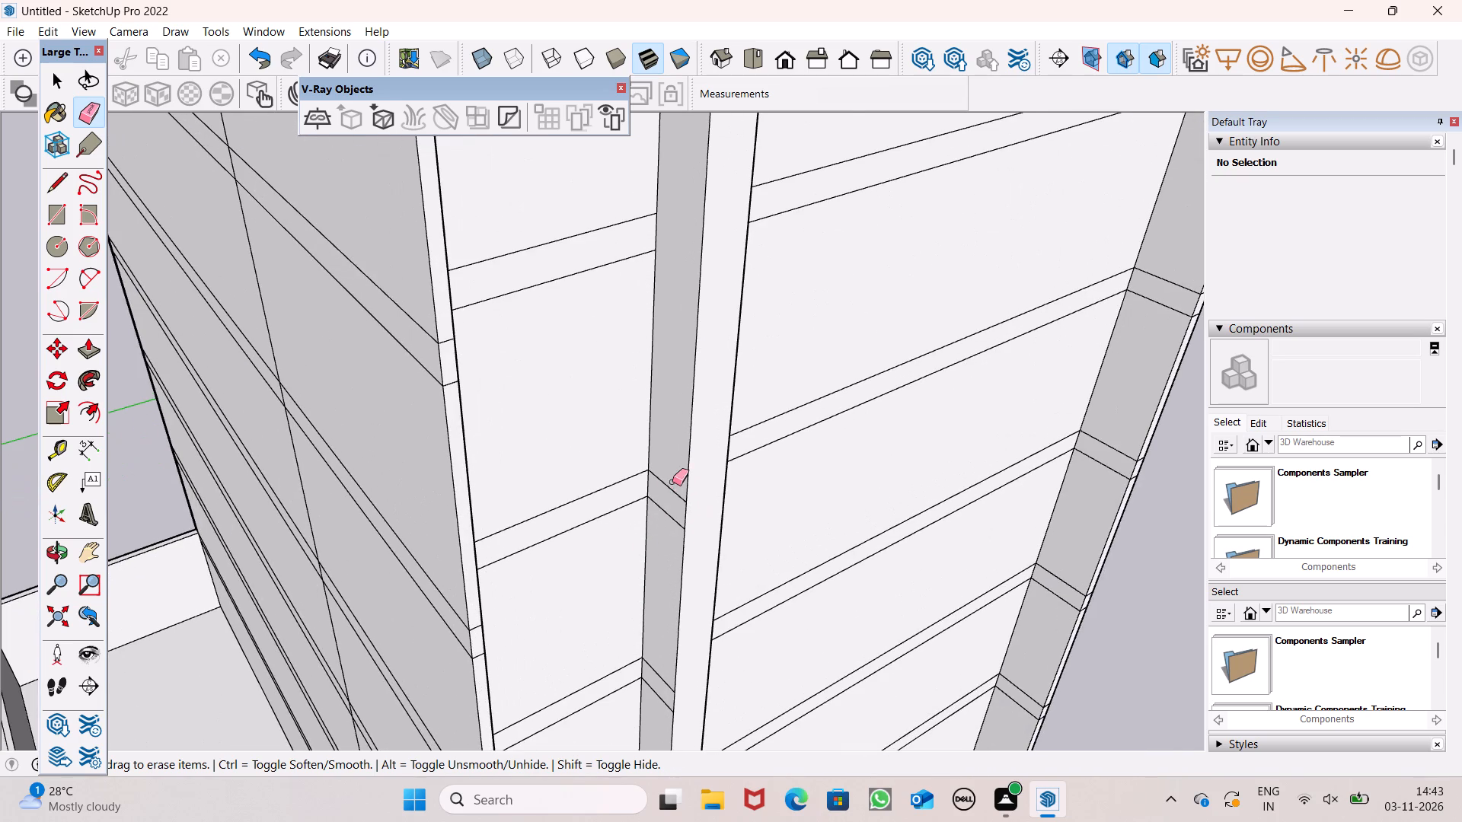
{"action": "left_click_drag", "start_coordinate": [673, 484], "coordinate": [665, 524]}
{"action": "scroll", "coordinate": [667, 523], "scroll_direction": "up", "scroll_amount": 1}
{"action": "scroll", "coordinate": [689, 344], "scroll_direction": "down", "scroll_amount": 8}
{"action": "scroll", "coordinate": [668, 547], "scroll_direction": "up", "scroll_amount": 7}
{"action": "left_click_drag", "start_coordinate": [682, 504], "coordinate": [679, 543]}
{"action": "scroll", "coordinate": [687, 348], "scroll_direction": "down", "scroll_amount": 8}
{"action": "scroll", "coordinate": [691, 562], "scroll_direction": "up", "scroll_amount": 5}
{"action": "left_click_drag", "start_coordinate": [674, 522], "coordinate": [671, 529]}
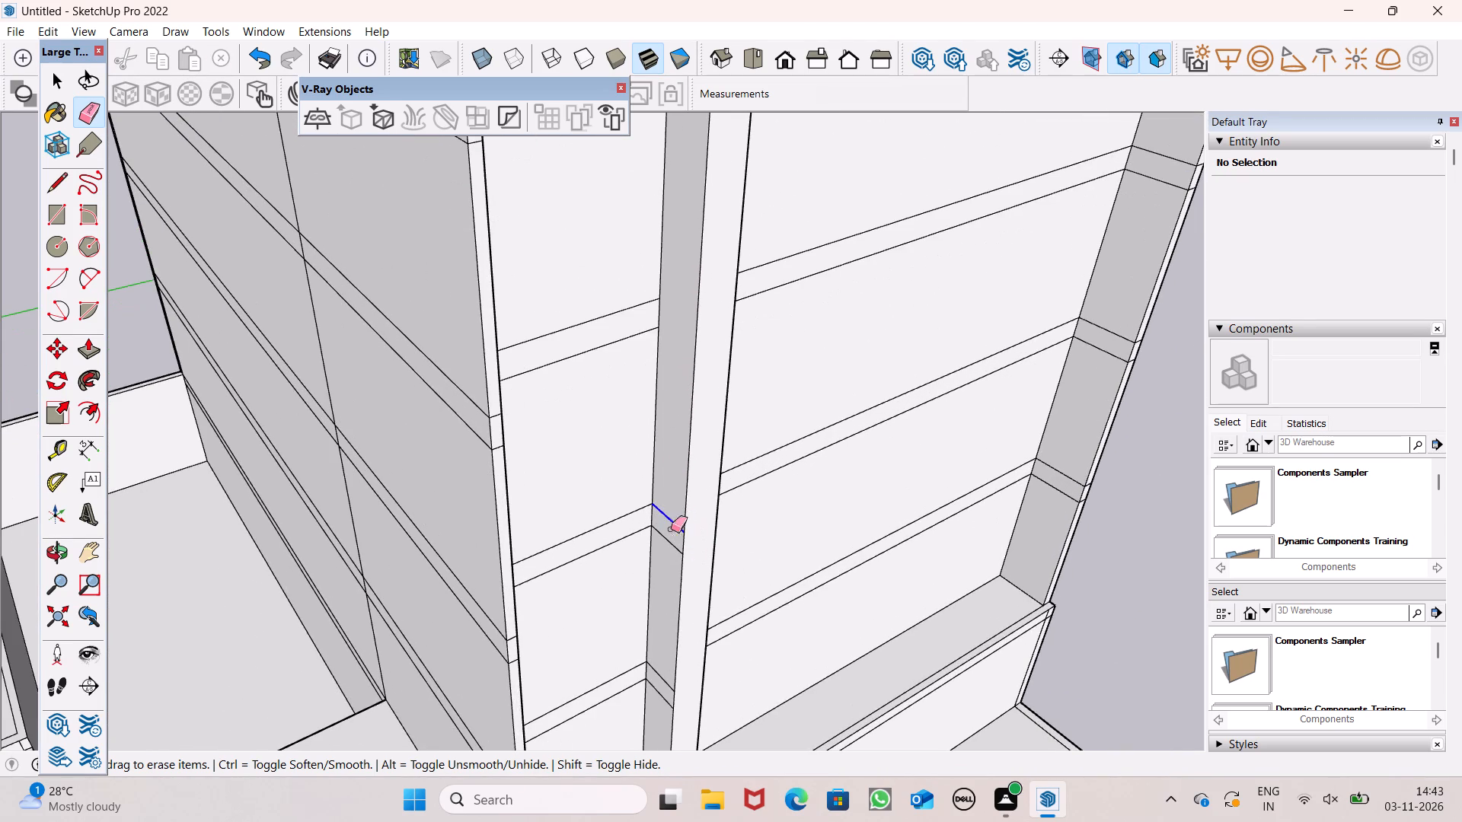
{"action": "left_click_drag", "start_coordinate": [671, 529], "coordinate": [662, 550]}
{"action": "scroll", "coordinate": [662, 448], "scroll_direction": "down", "scroll_amount": 7}
{"action": "scroll", "coordinate": [661, 595], "scroll_direction": "up", "scroll_amount": 5}
{"action": "left_click_drag", "start_coordinate": [669, 556], "coordinate": [662, 583]}
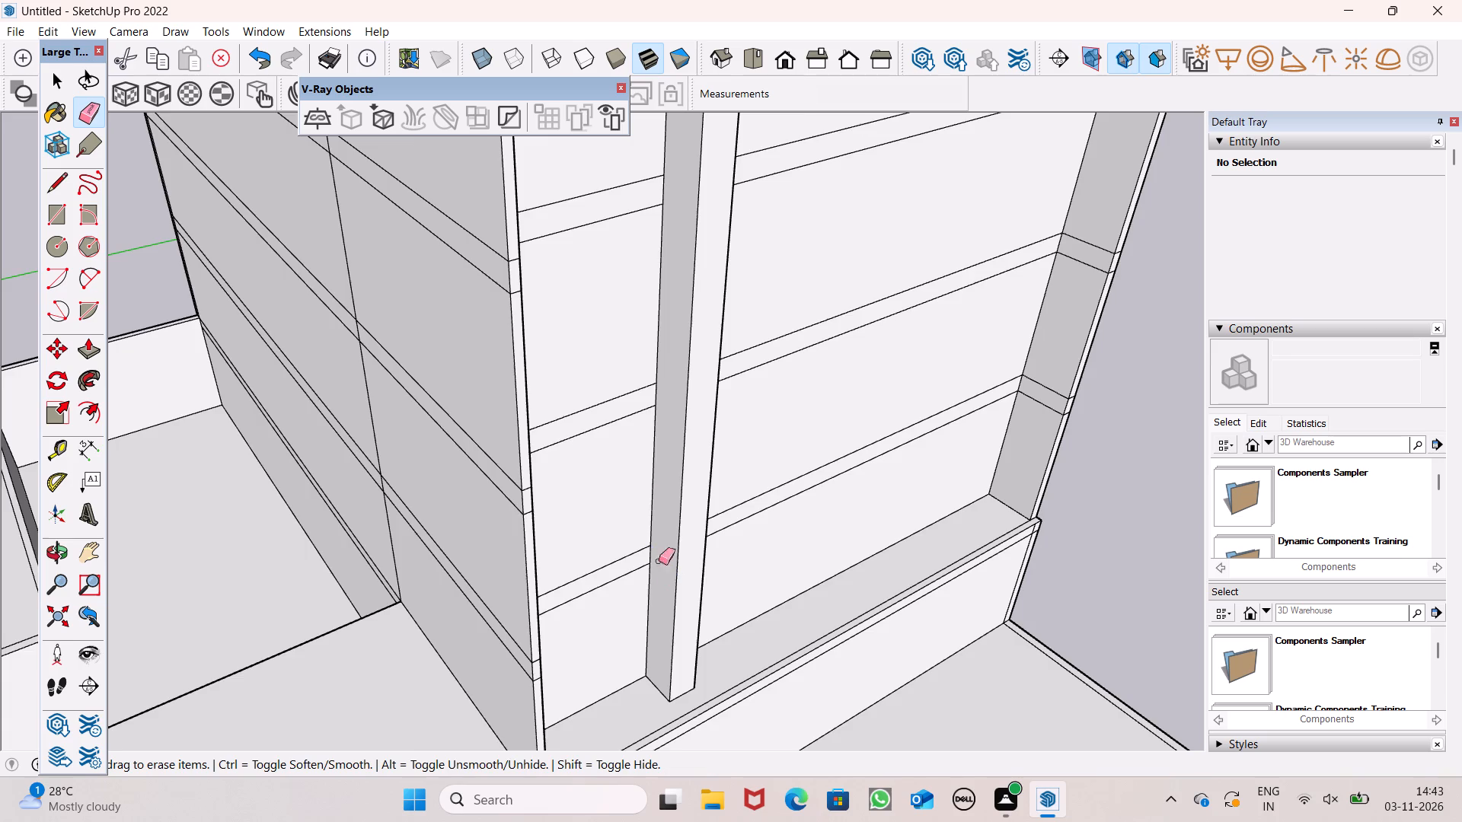
Erase the three lower pairs of band lines on the projecting column's side face away from the canopy.
{"action": "scroll", "coordinate": [691, 398], "scroll_direction": "down", "scroll_amount": 6}
{"action": "middle_click_drag", "start_coordinate": [690, 505], "coordinate": [110, 489]}
{"action": "scroll", "coordinate": [462, 304], "scroll_direction": "up", "scroll_amount": 3}
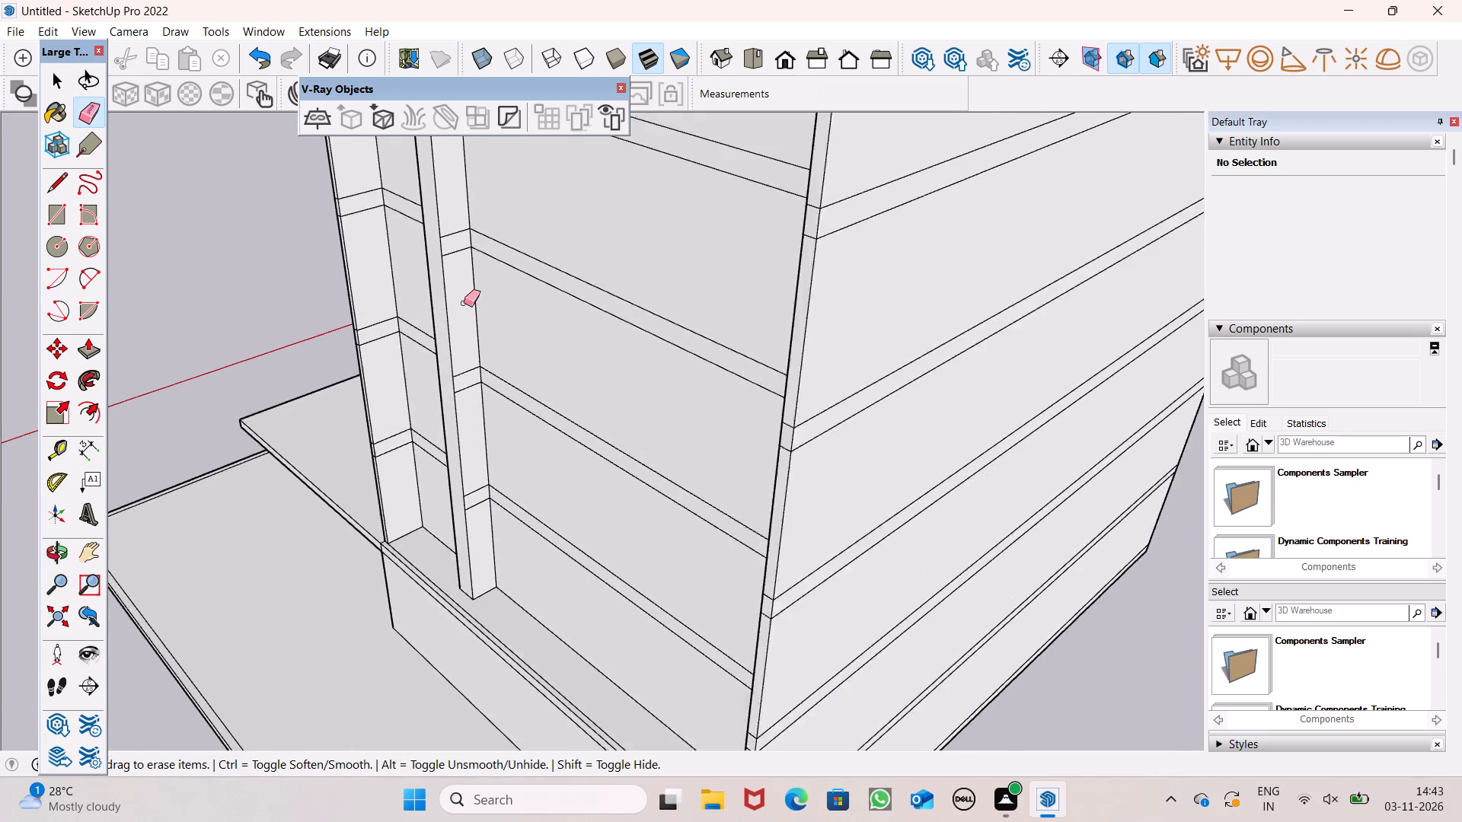
{"action": "scroll", "coordinate": [464, 303], "scroll_direction": "up", "scroll_amount": 5}
{"action": "left_click_drag", "start_coordinate": [473, 420], "coordinate": [473, 462]}
{"action": "scroll", "coordinate": [487, 292], "scroll_direction": "down", "scroll_amount": 7}
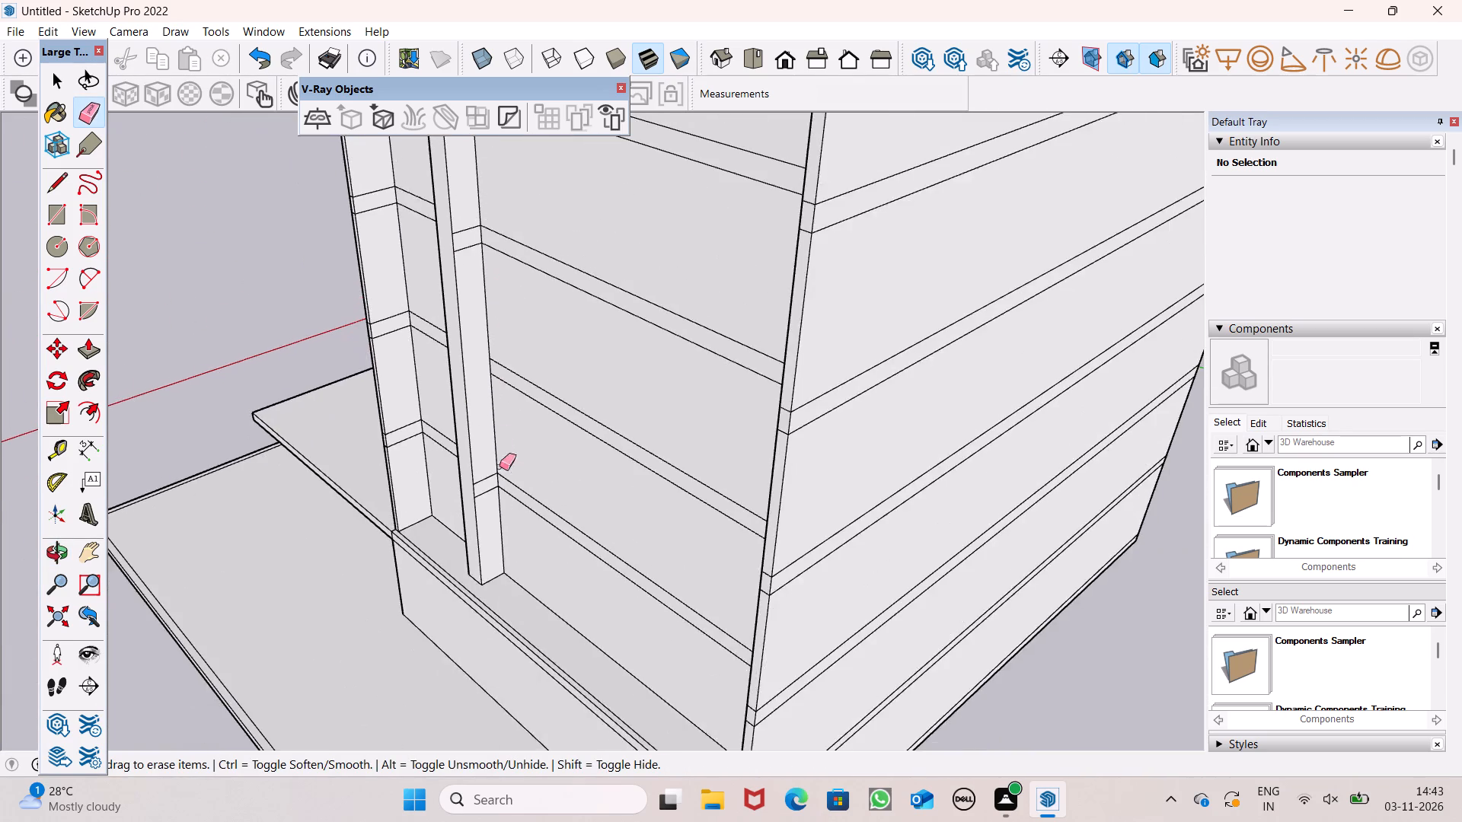
{"action": "scroll", "coordinate": [508, 527], "scroll_direction": "up", "scroll_amount": 6}
{"action": "left_click_drag", "start_coordinate": [471, 444], "coordinate": [481, 488]}
{"action": "scroll", "coordinate": [481, 436], "scroll_direction": "down", "scroll_amount": 8}
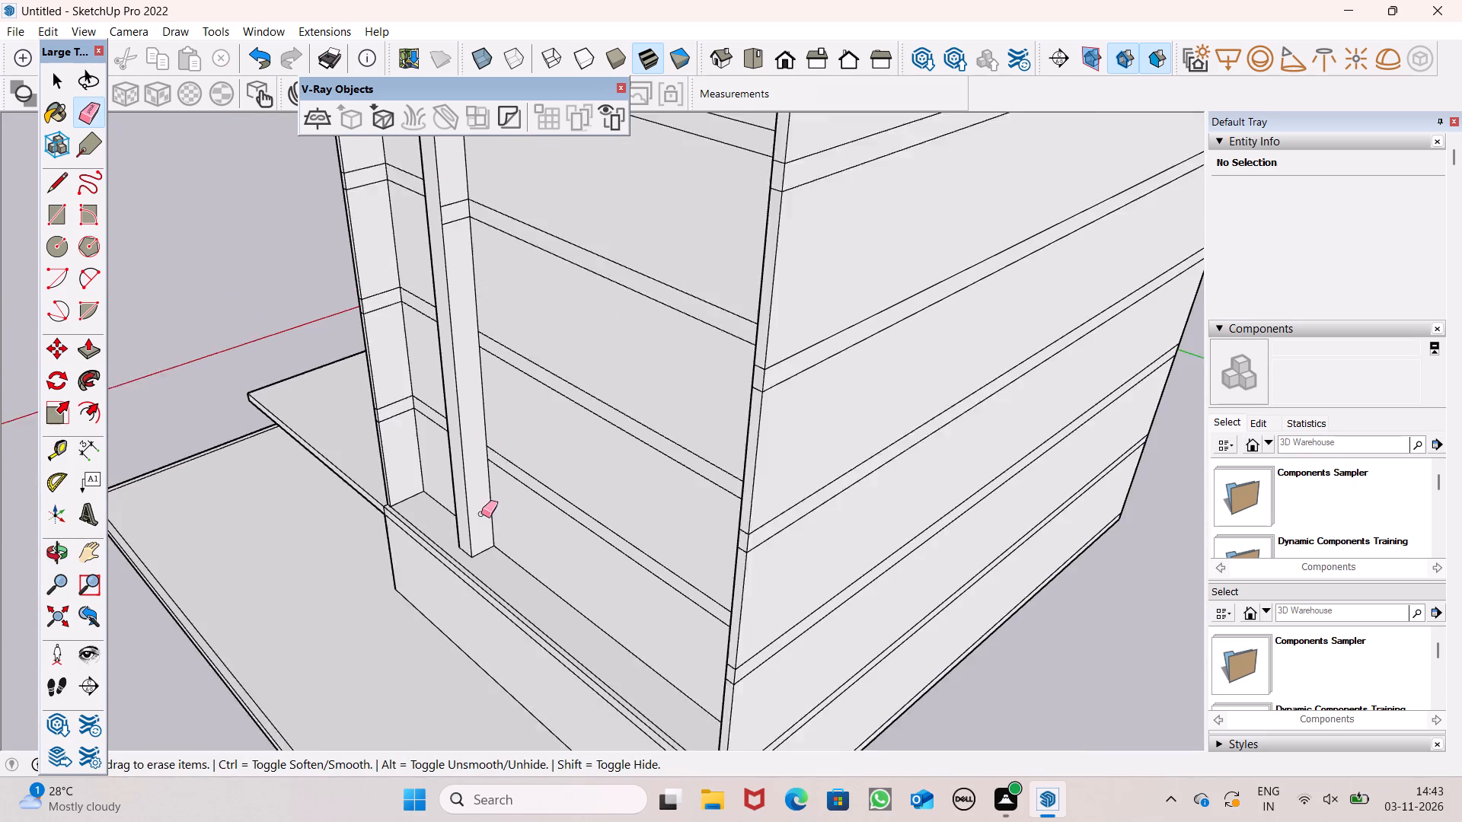
{"action": "scroll", "coordinate": [433, 241], "scroll_direction": "up", "scroll_amount": 13}
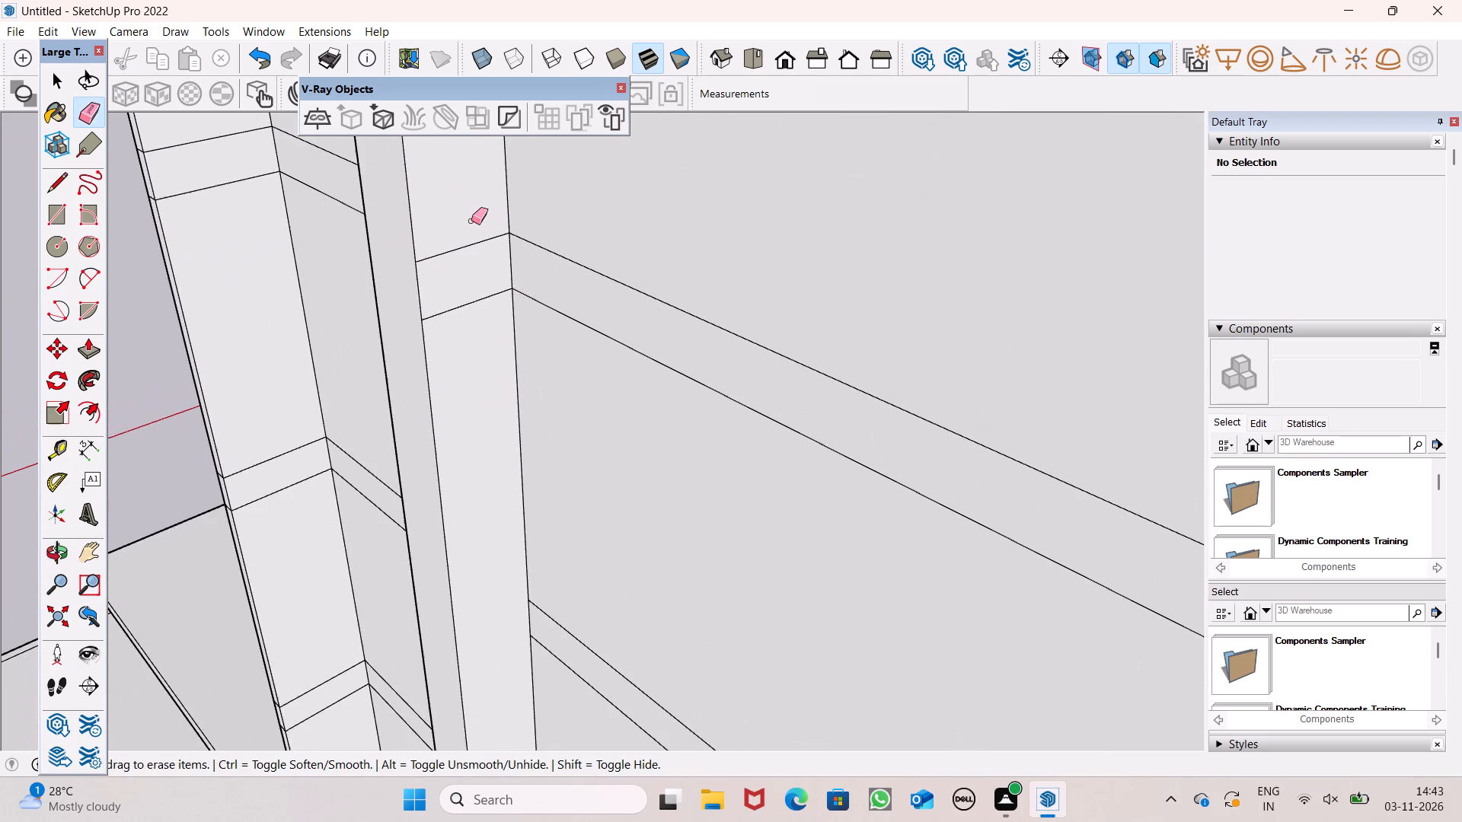
{"action": "scroll", "coordinate": [471, 221], "scroll_direction": "up", "scroll_amount": 4}
{"action": "left_click_drag", "start_coordinate": [436, 262], "coordinate": [448, 323]}
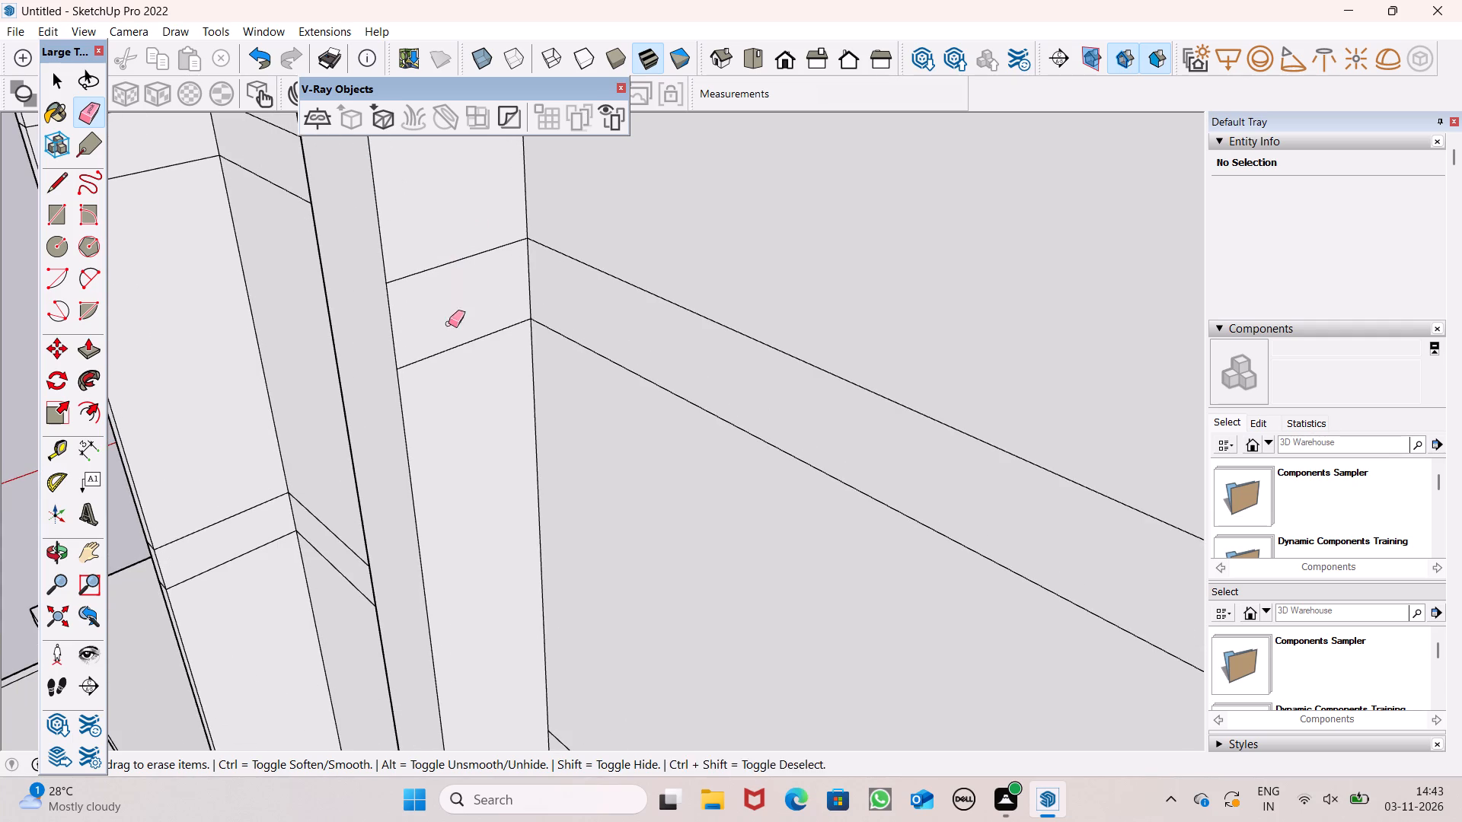
{"action": "left_click_drag", "start_coordinate": [448, 323], "coordinate": [455, 349]}
{"action": "left_click_drag", "start_coordinate": [455, 349], "coordinate": [458, 363]}
{"action": "scroll", "coordinate": [496, 434], "scroll_direction": "down", "scroll_amount": 19}
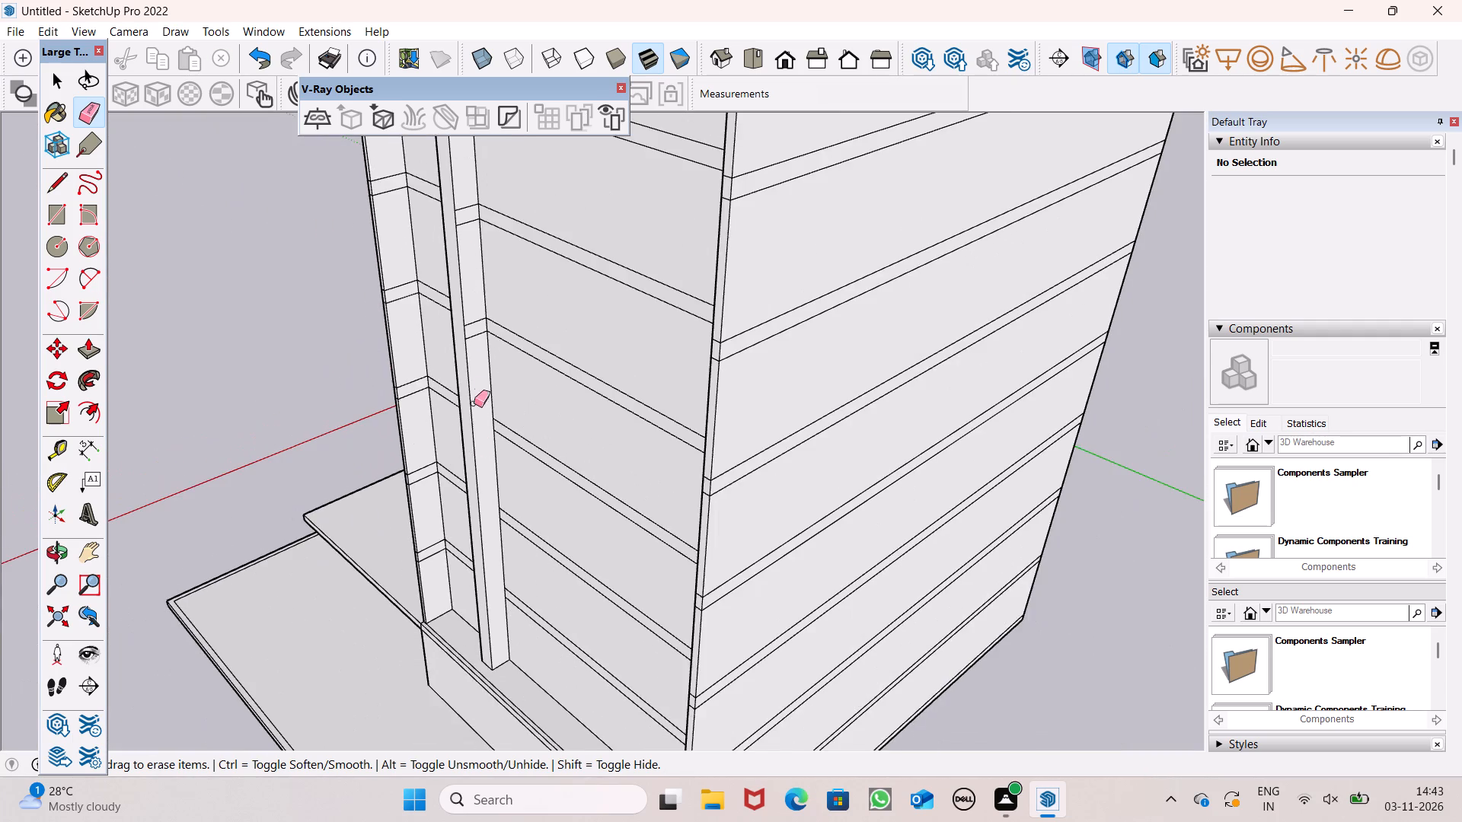
Erase the remaining upper pairs of band lines on that same side face of the column.
{"action": "scroll", "coordinate": [462, 304], "scroll_direction": "up", "scroll_amount": 13}
{"action": "left_click_drag", "start_coordinate": [485, 357], "coordinate": [490, 441]}
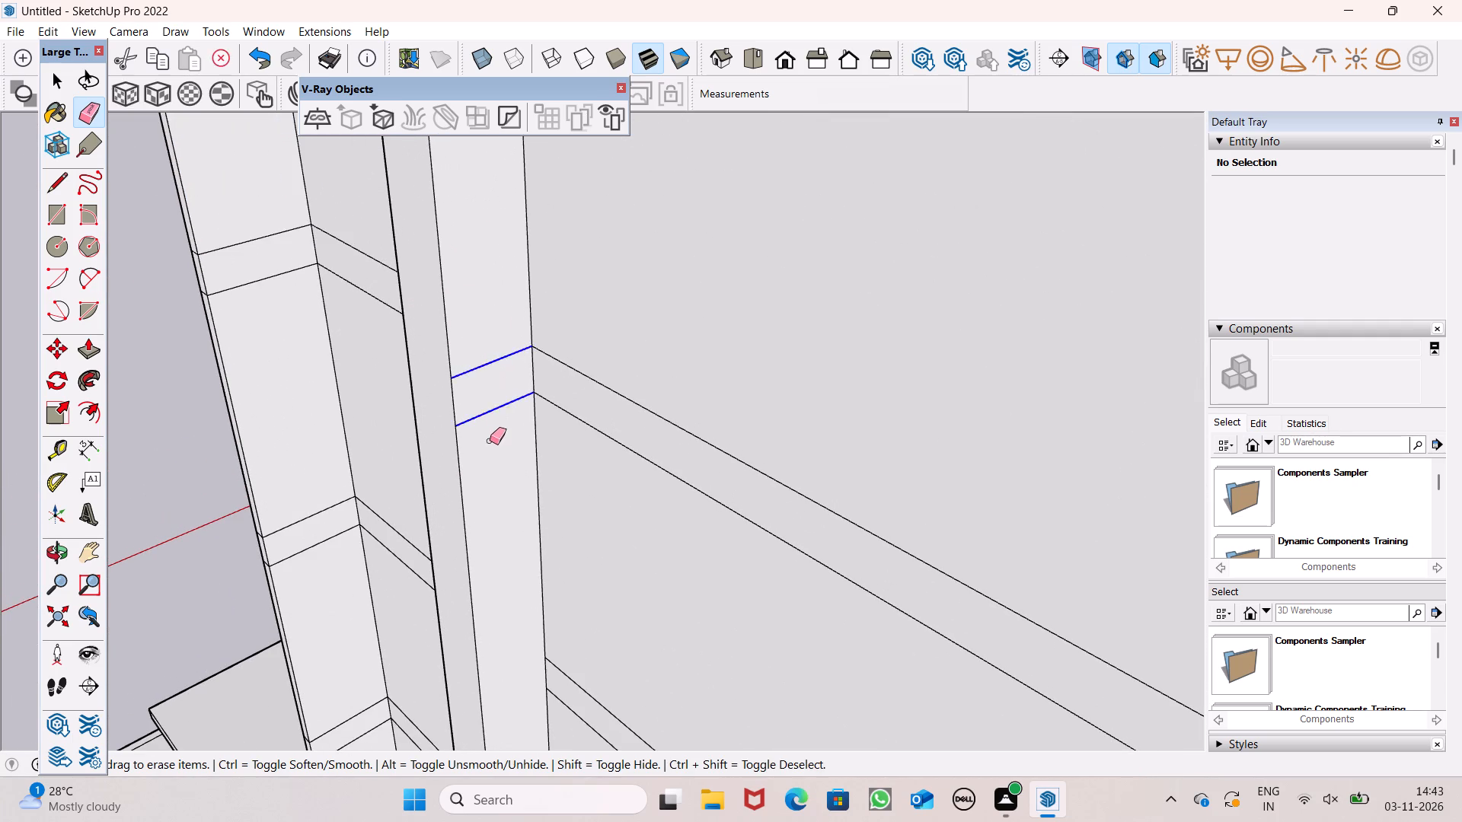
{"action": "left_click_drag", "start_coordinate": [490, 441], "coordinate": [488, 442]}
{"action": "scroll", "coordinate": [497, 519], "scroll_direction": "down", "scroll_amount": 7}
{"action": "scroll", "coordinate": [448, 216], "scroll_direction": "up", "scroll_amount": 6}
{"action": "left_click_drag", "start_coordinate": [477, 266], "coordinate": [482, 336]}
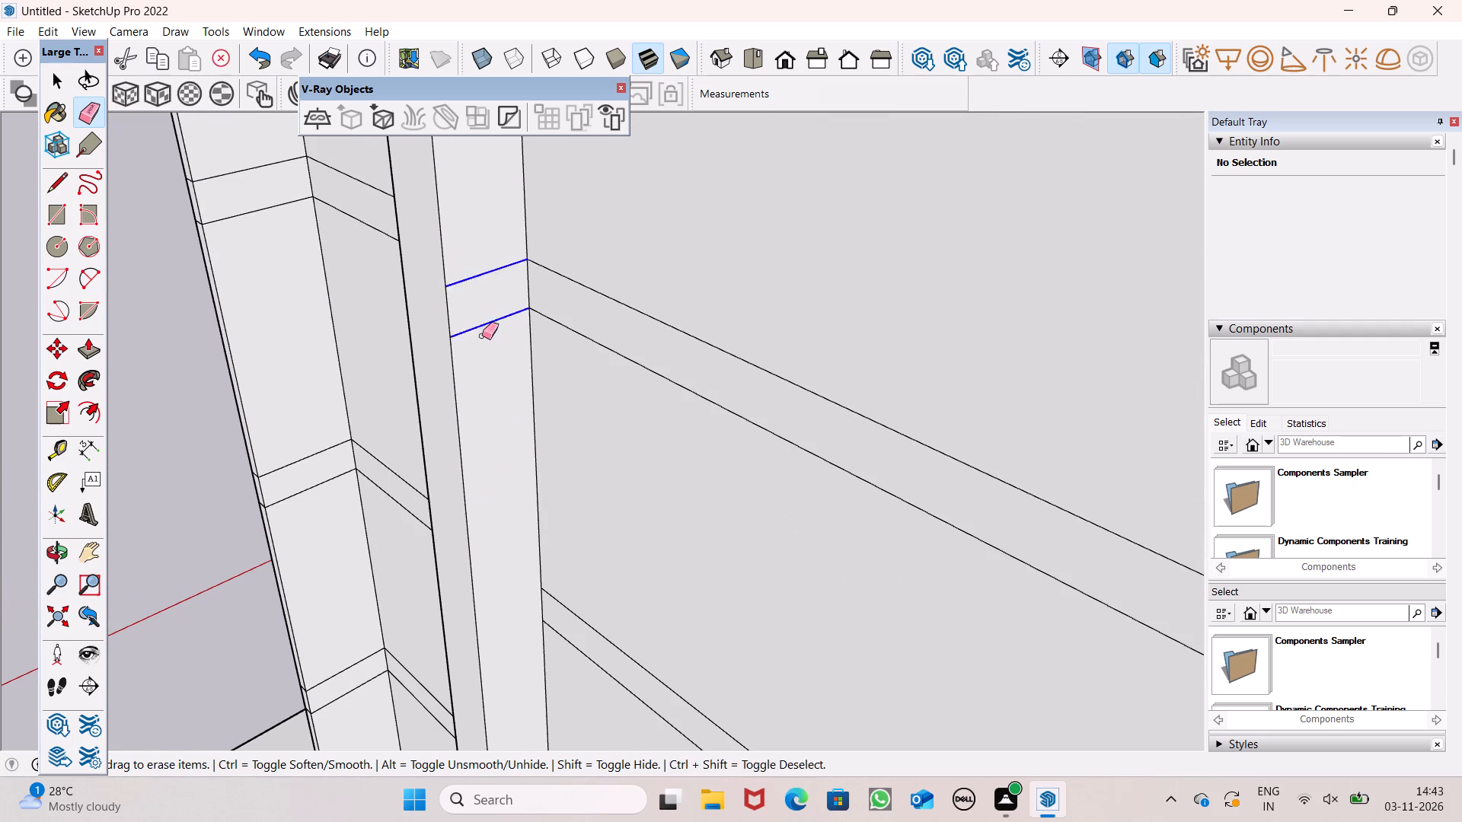
{"action": "left_click_drag", "start_coordinate": [482, 336], "coordinate": [480, 351]}
{"action": "scroll", "coordinate": [480, 436], "scroll_direction": "down", "scroll_amount": 7}
{"action": "scroll", "coordinate": [484, 343], "scroll_direction": "down", "scroll_amount": 5}
{"action": "scroll", "coordinate": [474, 221], "scroll_direction": "up", "scroll_amount": 5}
{"action": "left_click_drag", "start_coordinate": [473, 252], "coordinate": [472, 266]}
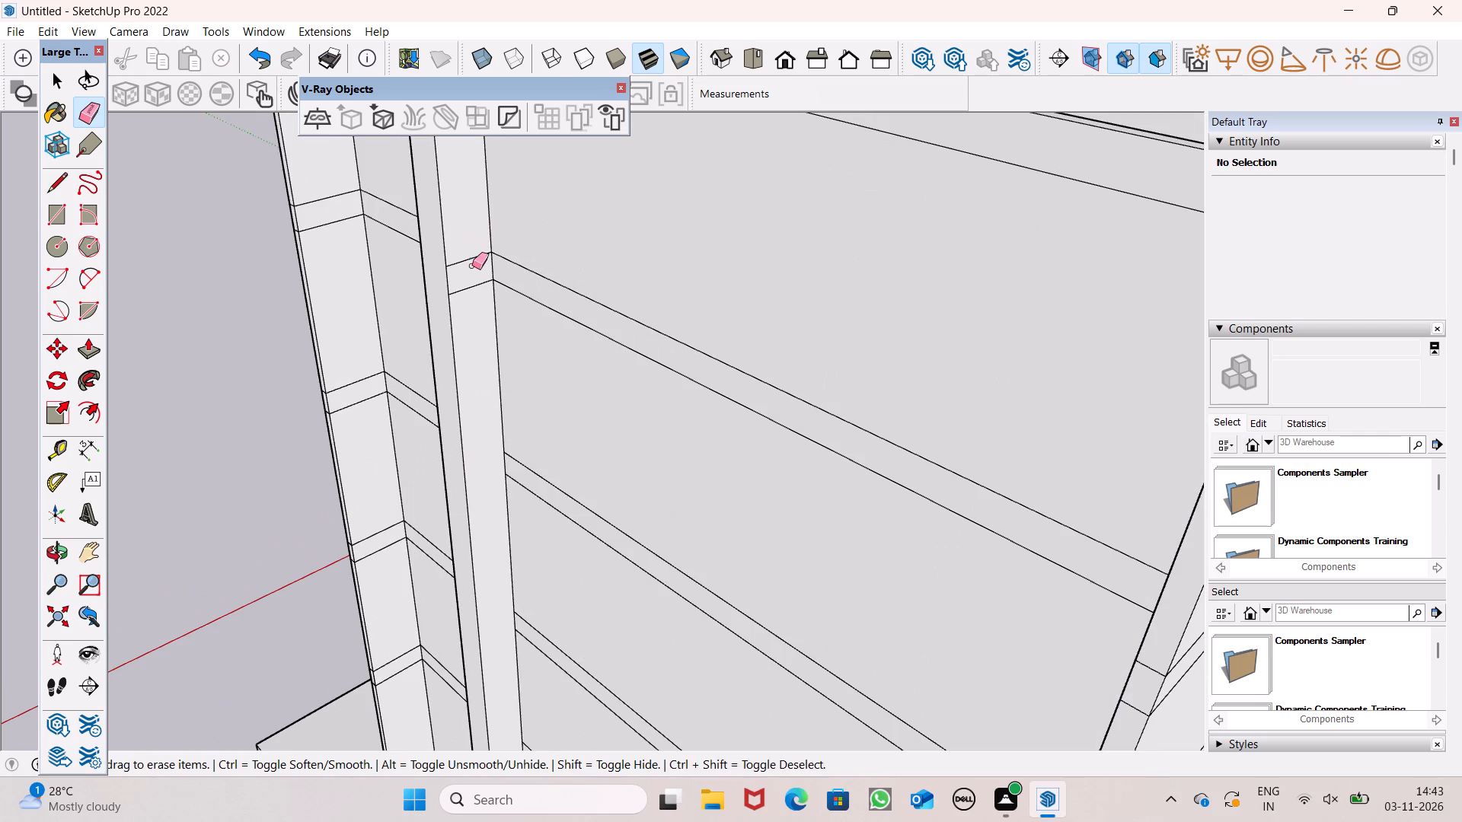
{"action": "left_click_drag", "start_coordinate": [472, 266], "coordinate": [472, 313]}
{"action": "scroll", "coordinate": [468, 384], "scroll_direction": "down", "scroll_amount": 6}
{"action": "scroll", "coordinate": [466, 253], "scroll_direction": "down", "scroll_amount": 3}
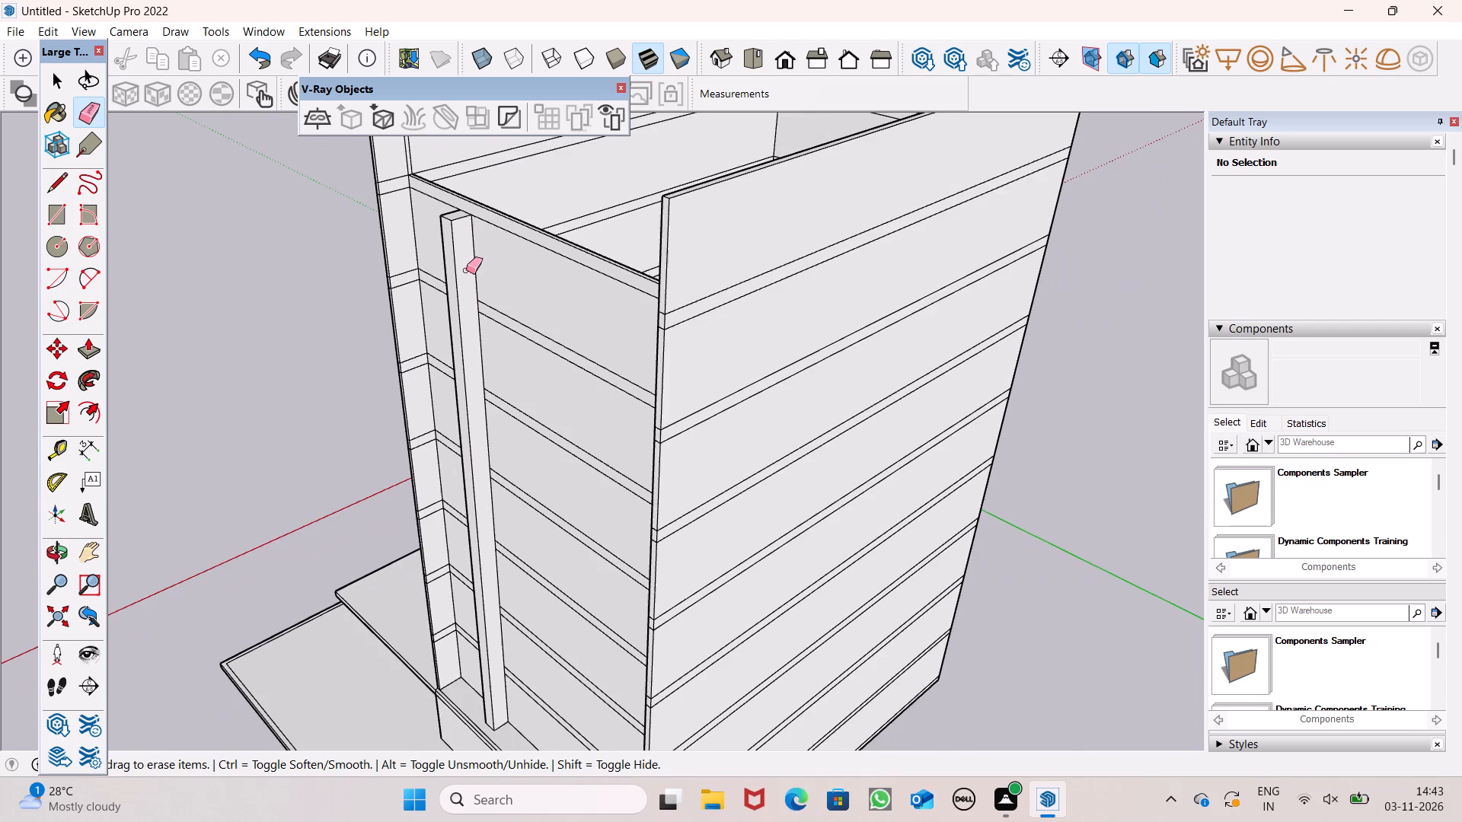
Pull the uppermost band segments on both sides of the column outward with Push/Pull, past the column to the side walls' front edge.
{"action": "middle_click_drag", "start_coordinate": [447, 385], "coordinate": [701, 326]}
{"action": "key", "text": "space"}
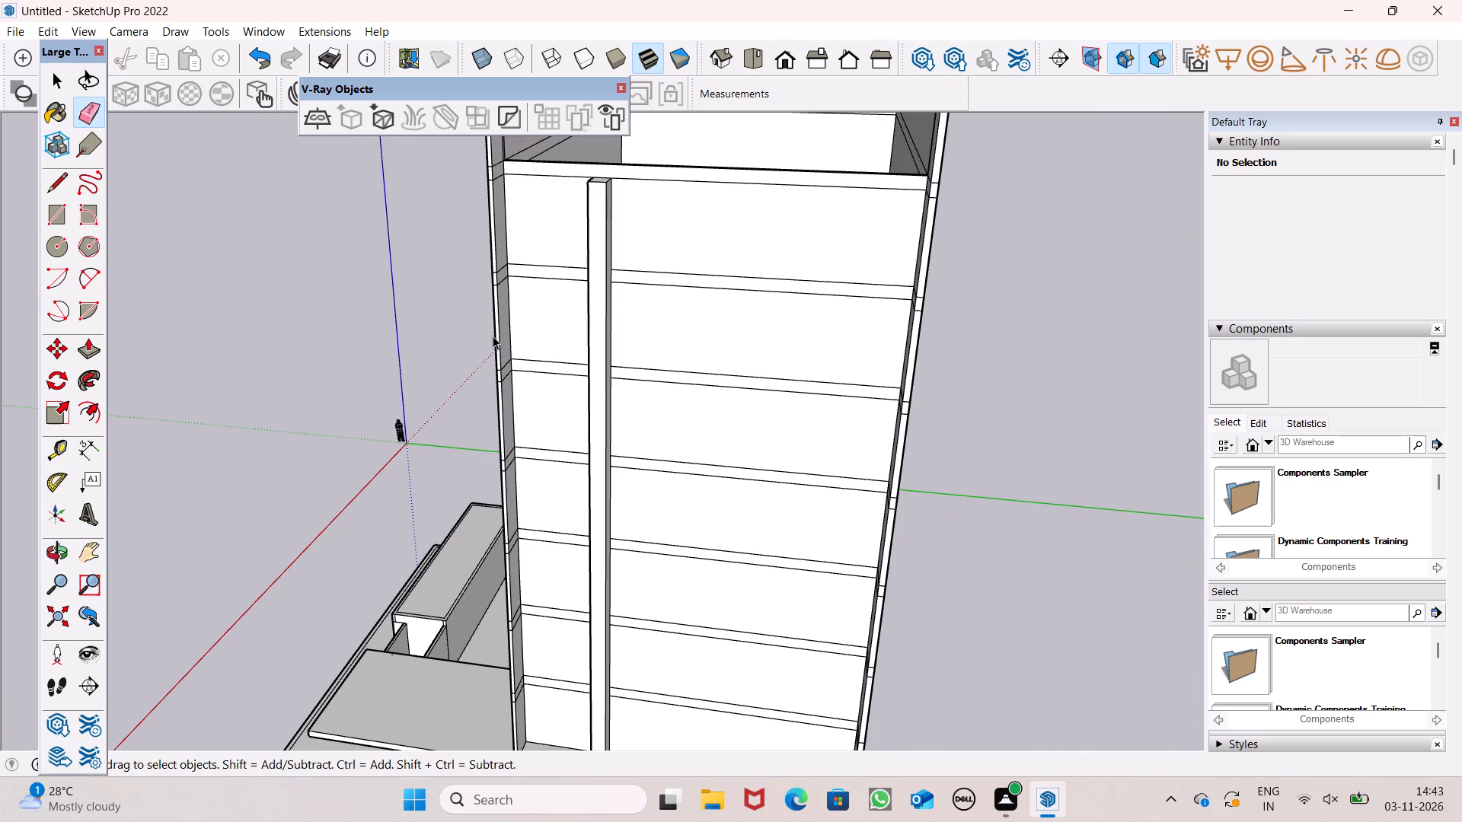
{"action": "scroll", "coordinate": [447, 350], "scroll_direction": "down", "scroll_amount": 1}
{"action": "middle_click_drag", "start_coordinate": [467, 366], "coordinate": [484, 404]}
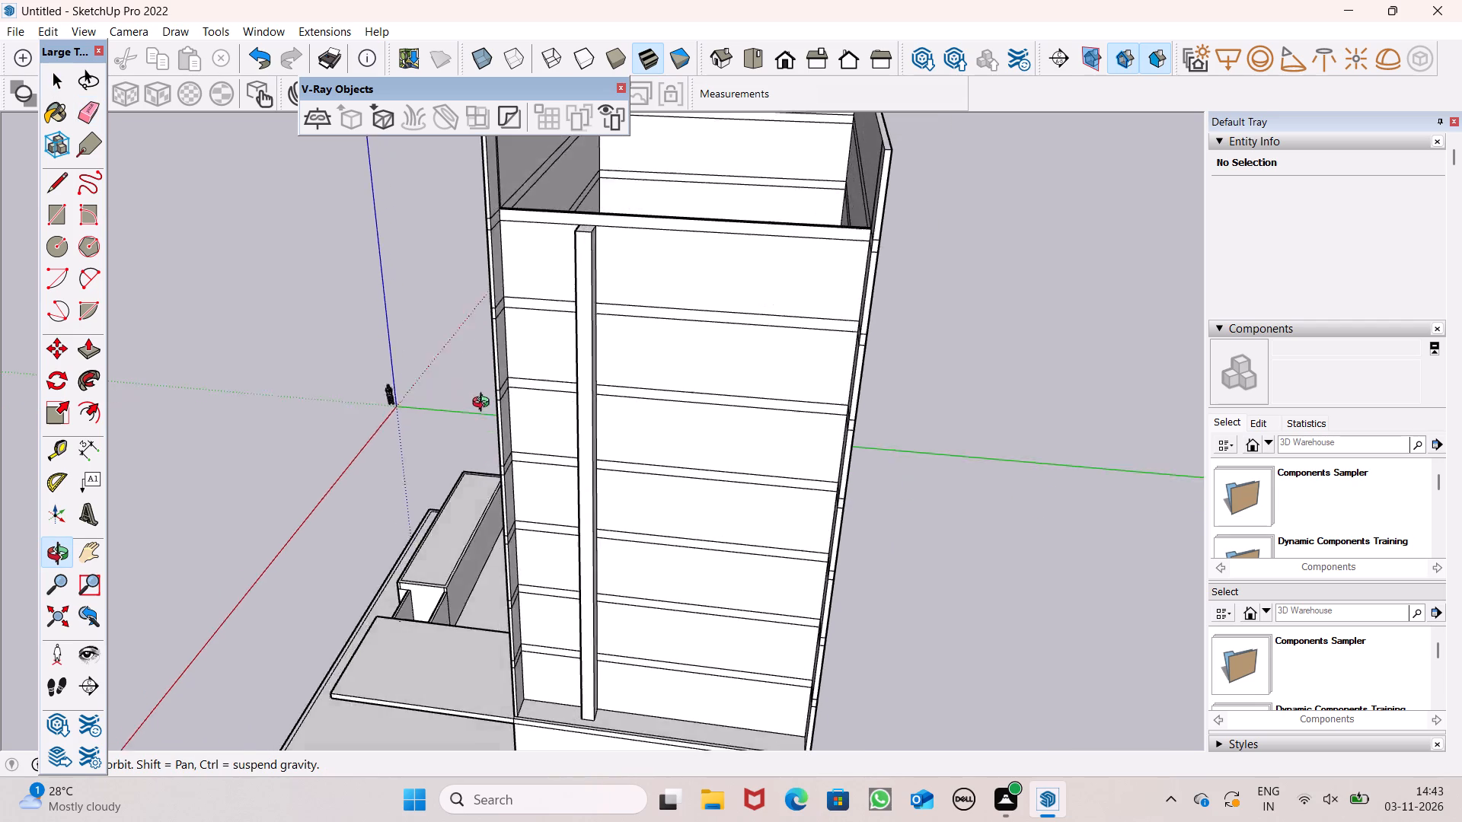
{"action": "middle_click_drag", "start_coordinate": [484, 404], "coordinate": [534, 298]}
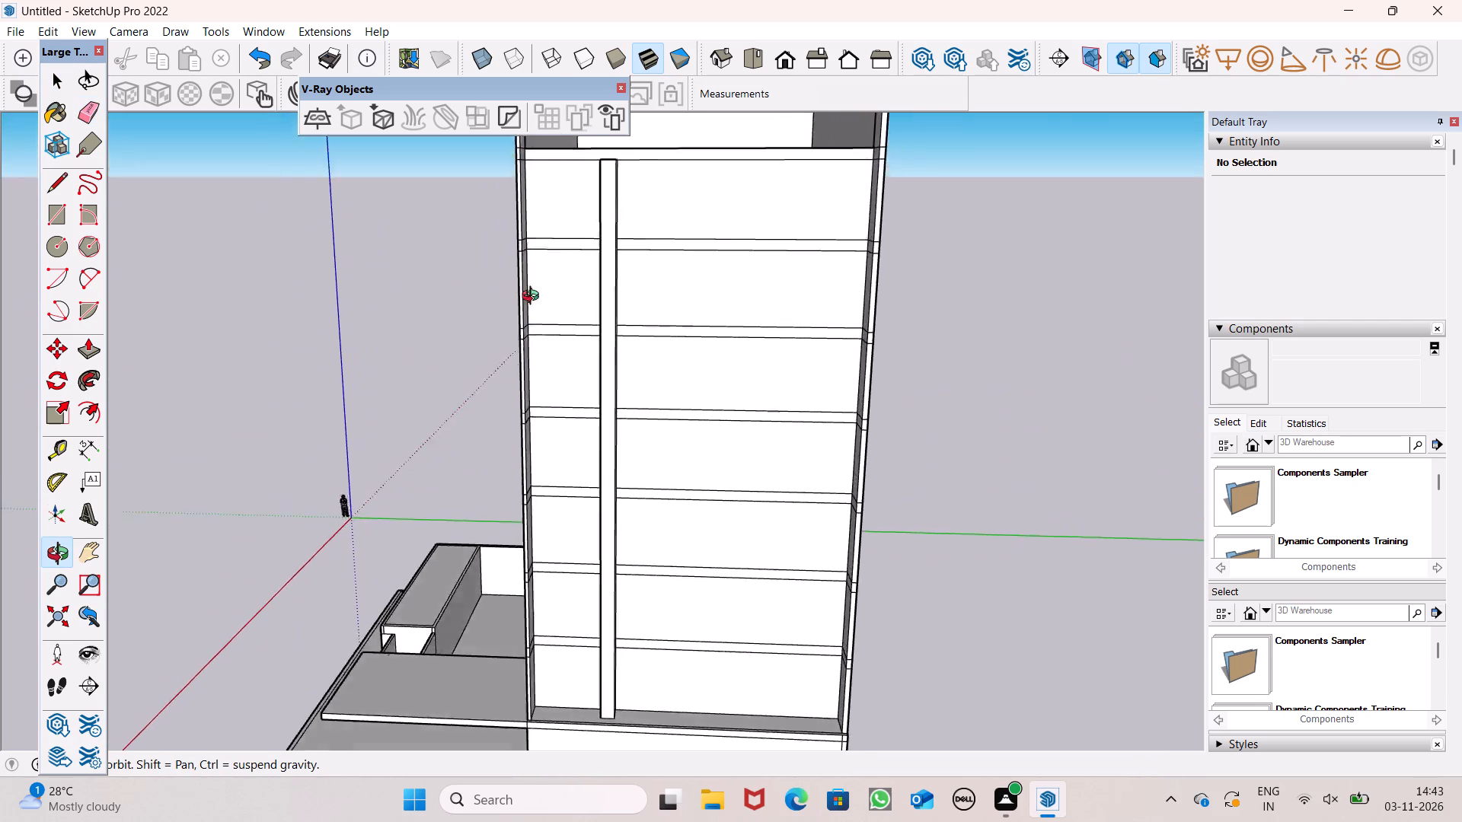
{"action": "middle_click_drag", "start_coordinate": [534, 298], "coordinate": [439, 419]}
{"action": "scroll", "coordinate": [439, 419], "scroll_direction": "up", "scroll_amount": 1}
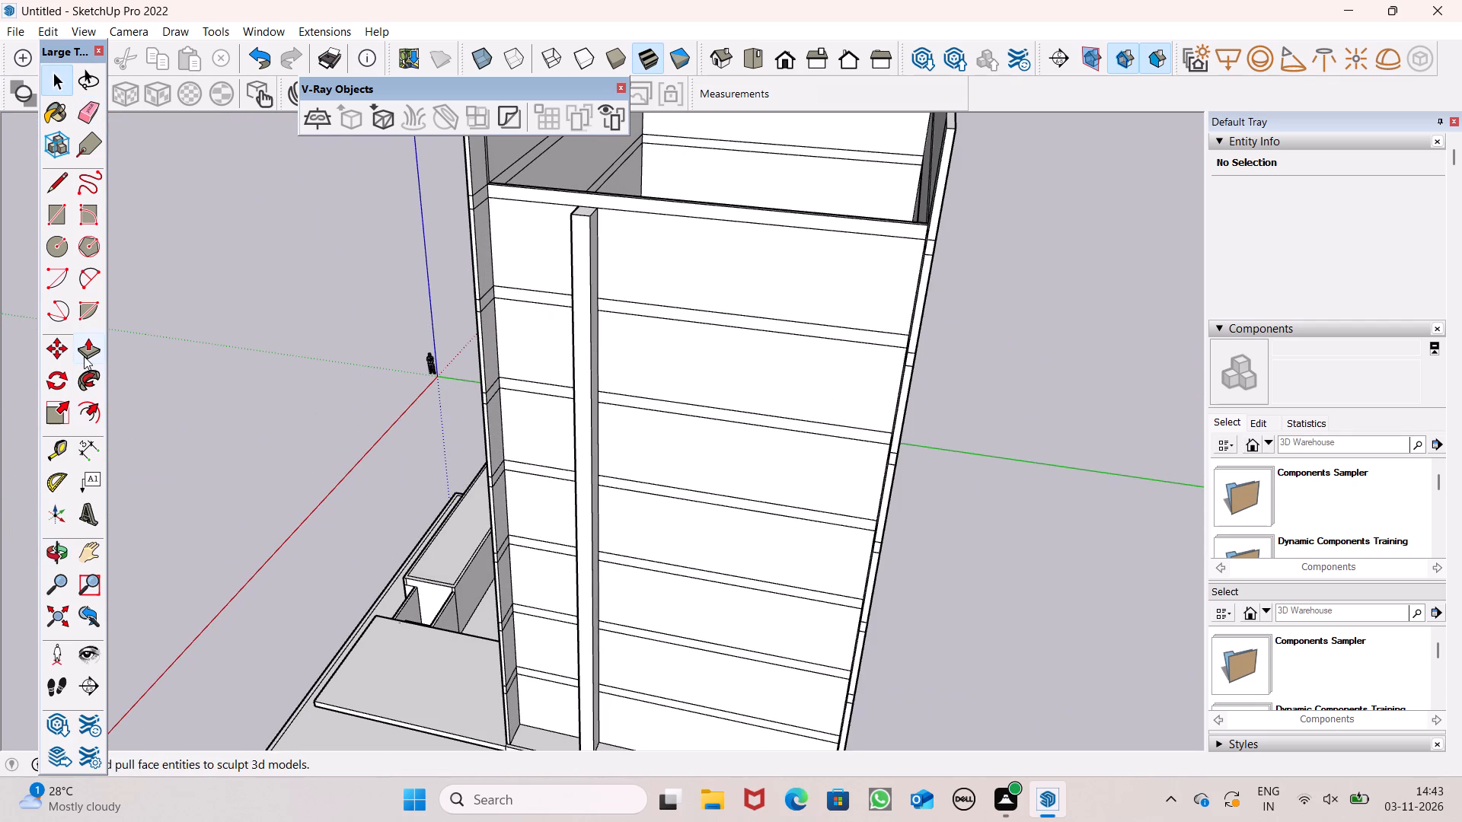
{"action": "left_click", "coordinate": [84, 356]}
{"action": "middle_click_drag", "start_coordinate": [283, 375], "coordinate": [299, 396]}
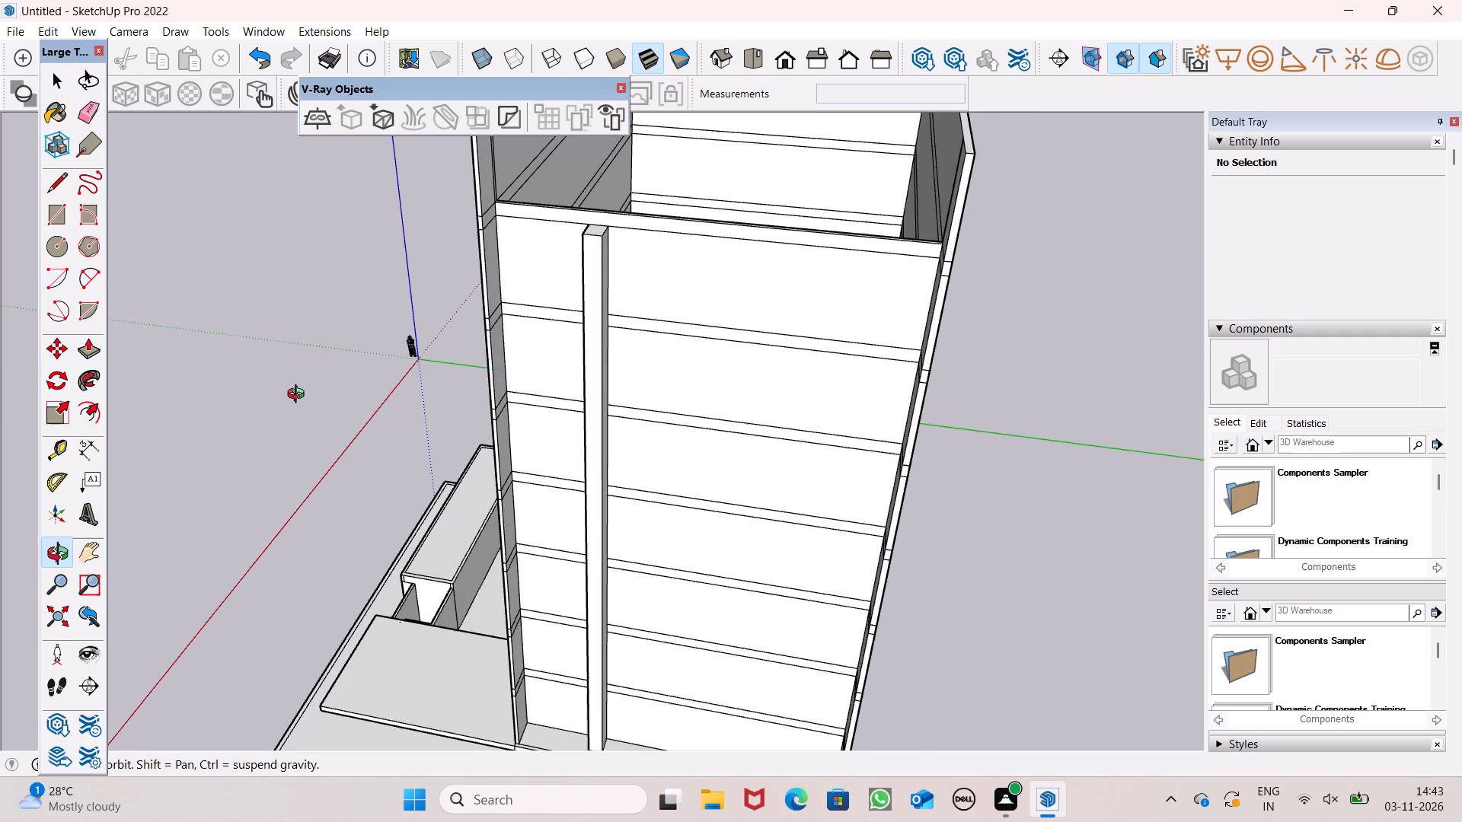
{"action": "middle_click_drag", "start_coordinate": [299, 396], "coordinate": [298, 397]}
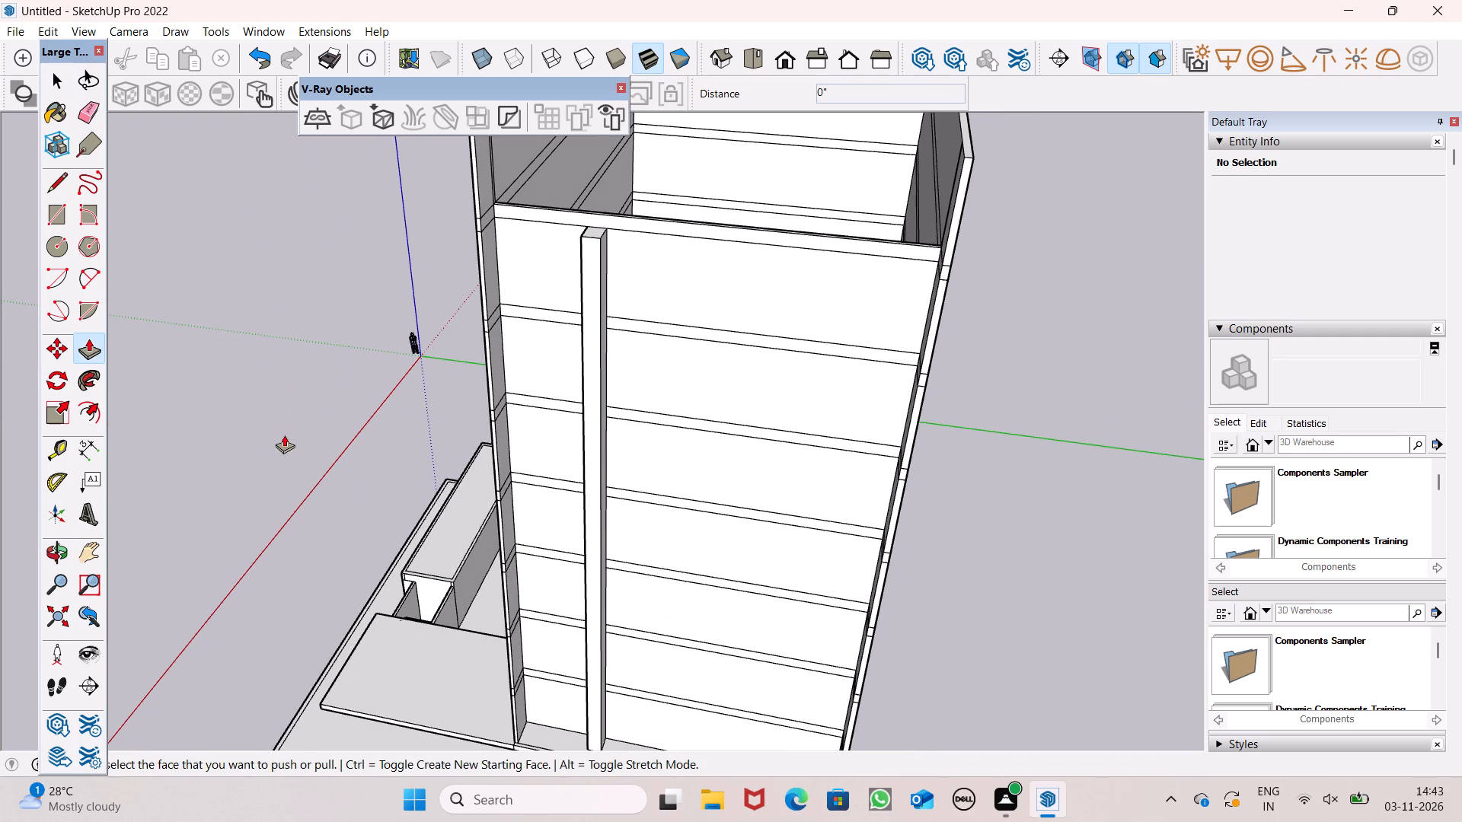
{"action": "middle_click_drag", "start_coordinate": [303, 368], "coordinate": [365, 413]}
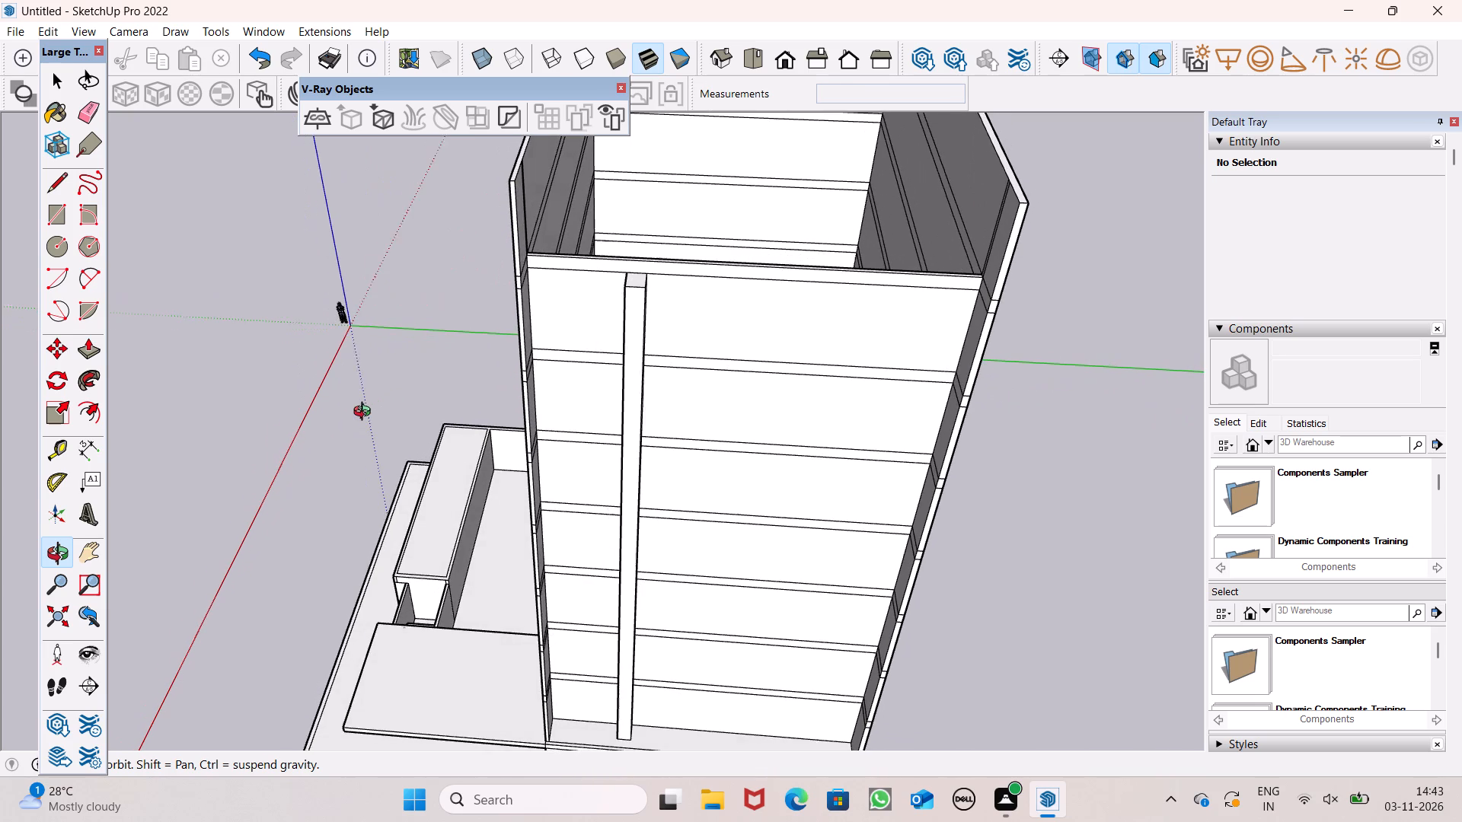
{"action": "middle_click_drag", "start_coordinate": [365, 413], "coordinate": [371, 394]}
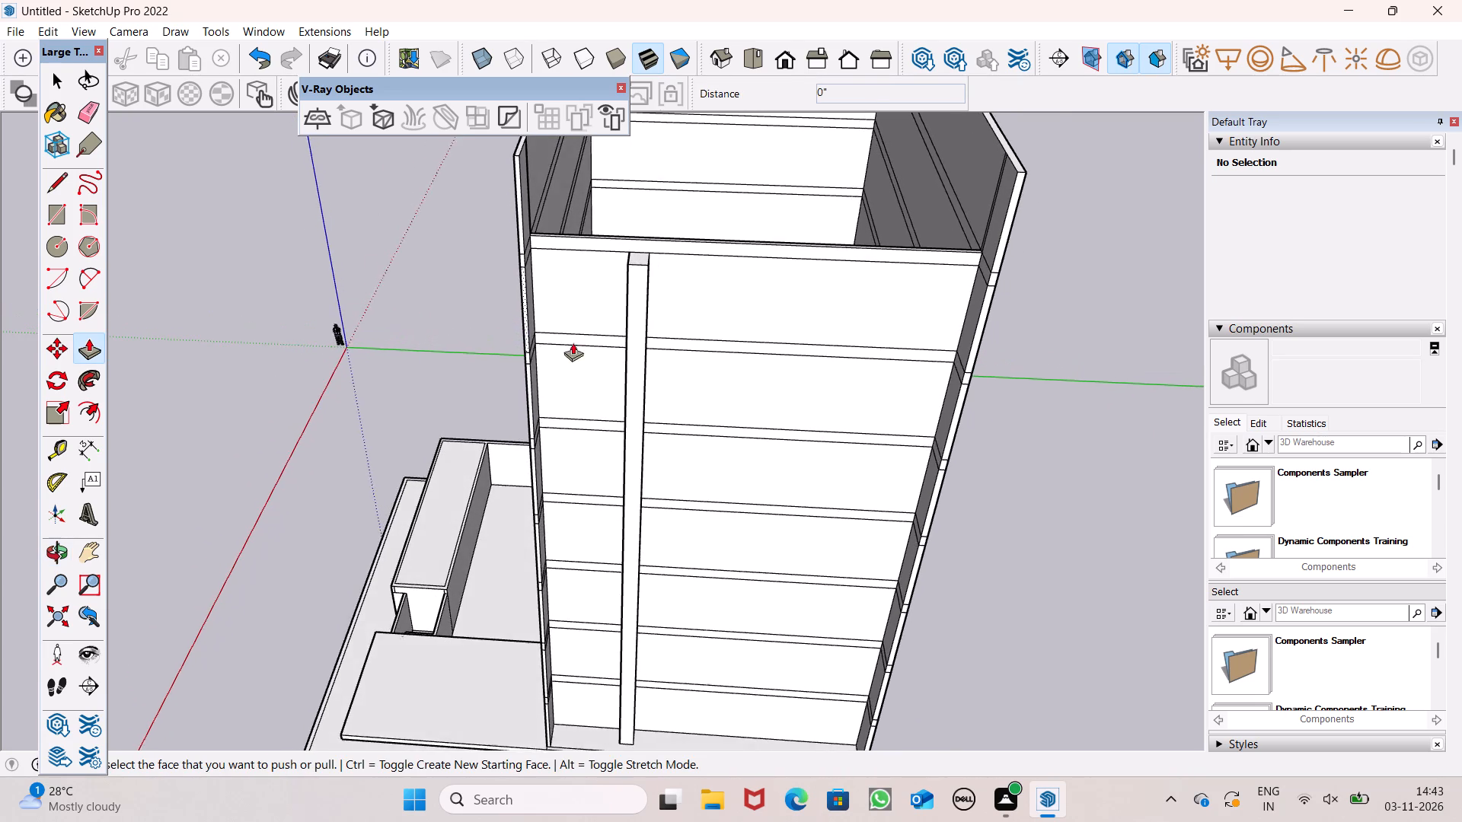
{"action": "scroll", "coordinate": [611, 339], "scroll_direction": "up", "scroll_amount": 2}
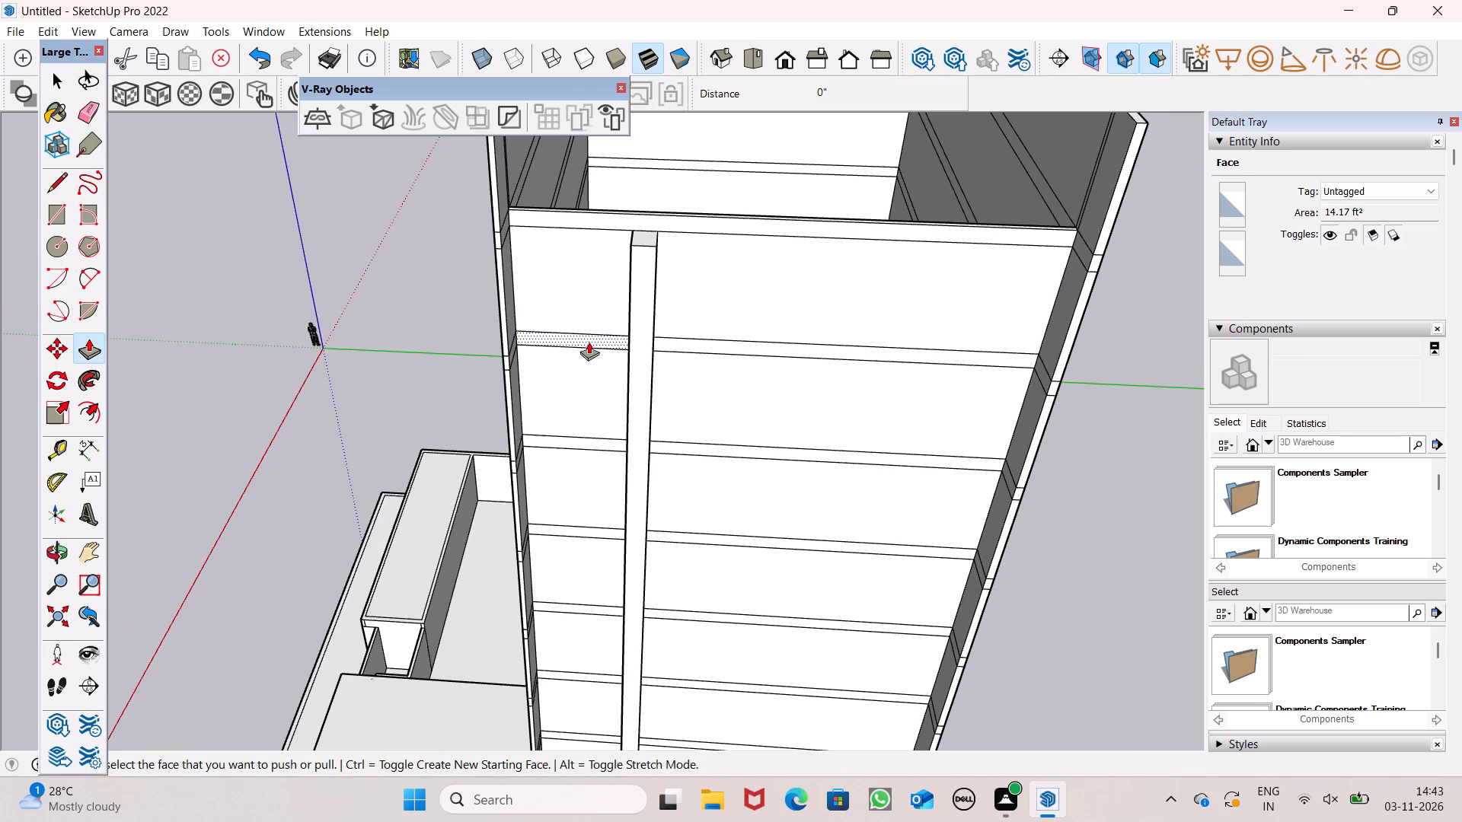
{"action": "left_click_drag", "start_coordinate": [577, 343], "coordinate": [502, 353]}
{"action": "left_click_drag", "start_coordinate": [671, 342], "coordinate": [630, 364]}
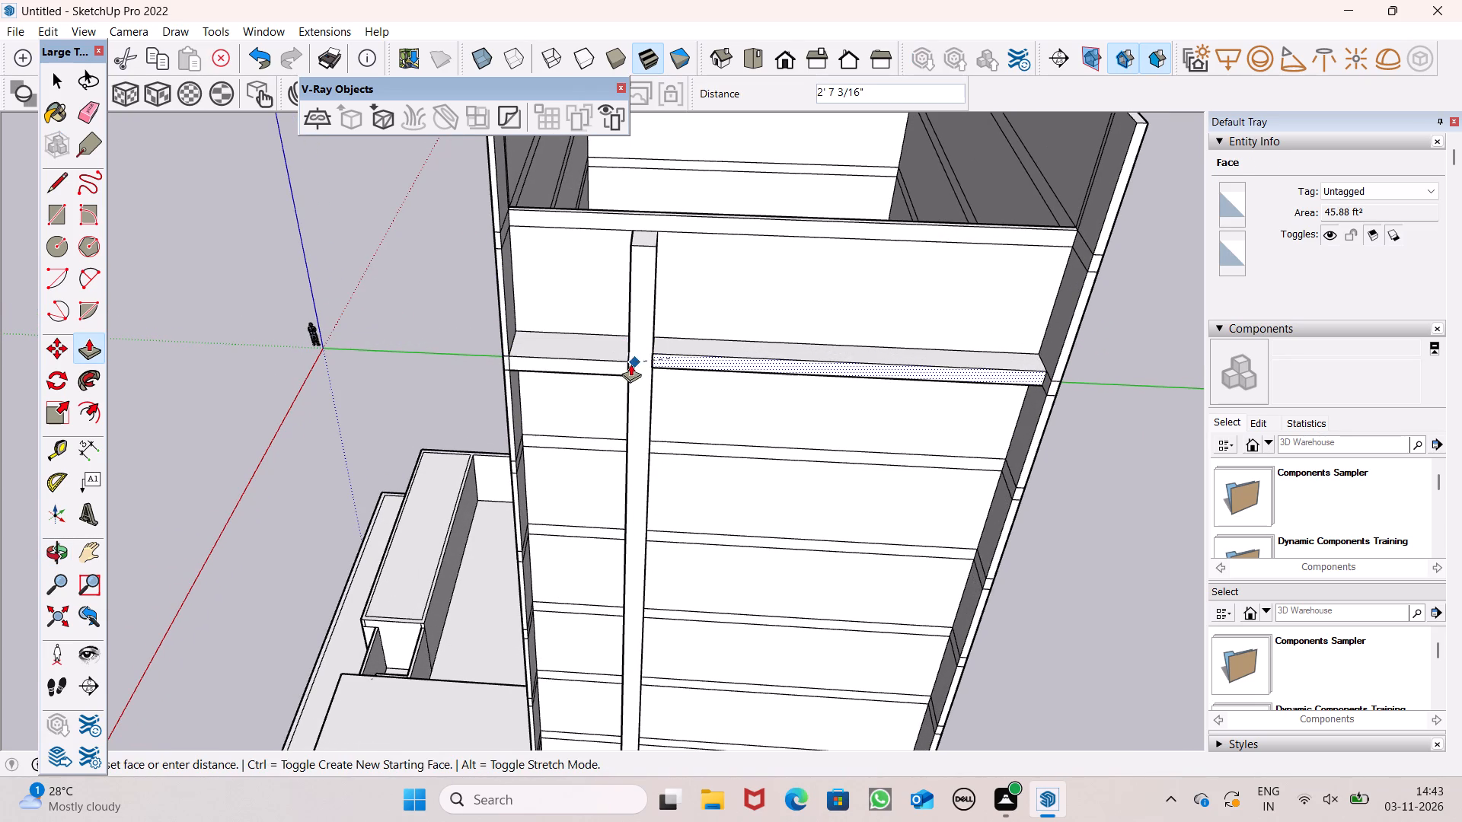
{"action": "left_click_drag", "start_coordinate": [630, 364], "coordinate": [618, 367]}
Extend the shorter beam's end face about 1' 11 15/16" across the column's front to meet the longer beam.
{"action": "middle_click_drag", "start_coordinate": [690, 387], "coordinate": [643, 230]}
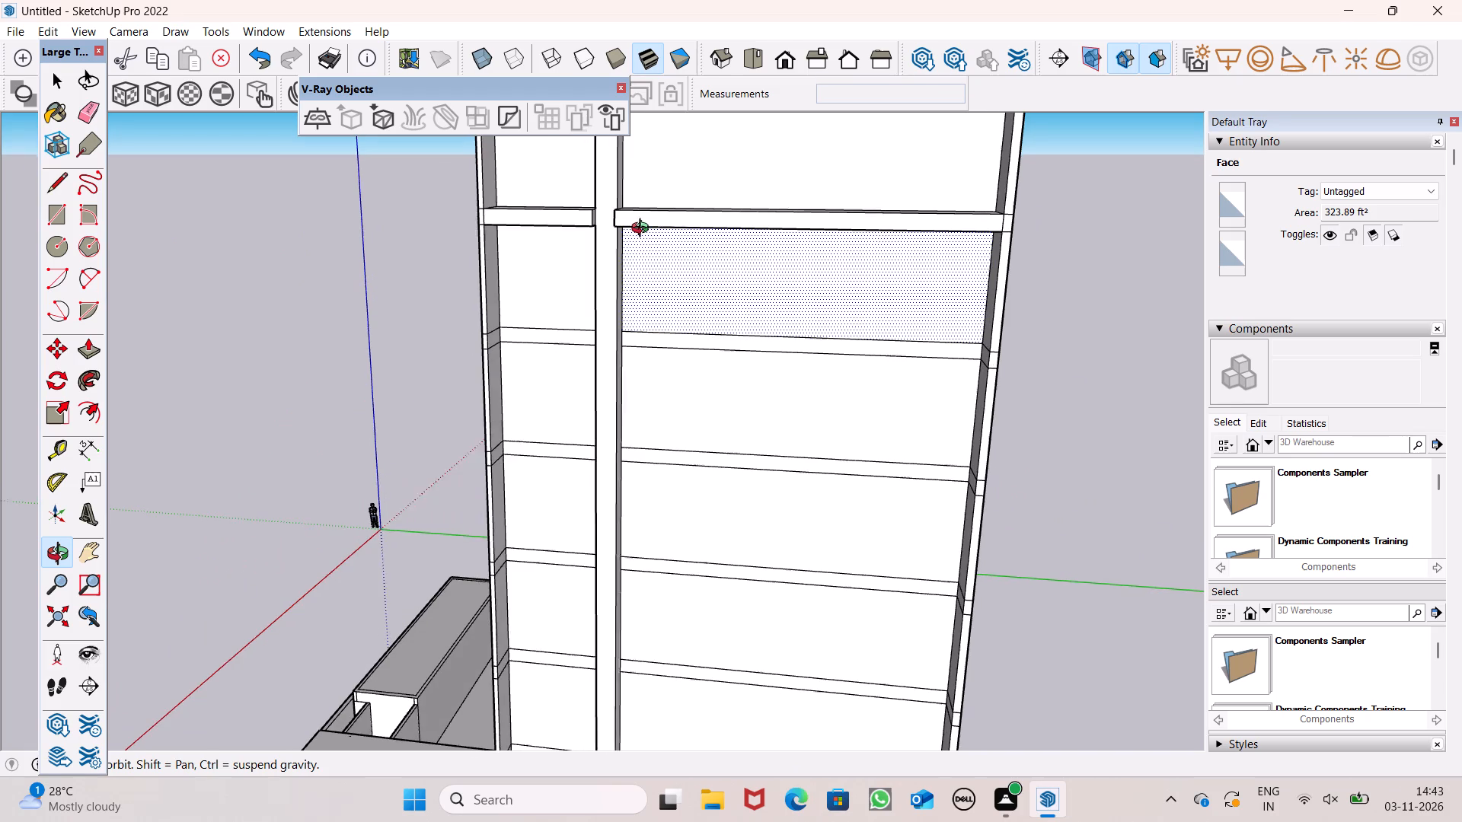
{"action": "middle_click_drag", "start_coordinate": [643, 230], "coordinate": [645, 231]}
{"action": "scroll", "coordinate": [645, 231], "scroll_direction": "up", "scroll_amount": 1}
{"action": "middle_click_drag", "start_coordinate": [637, 253], "coordinate": [613, 311]}
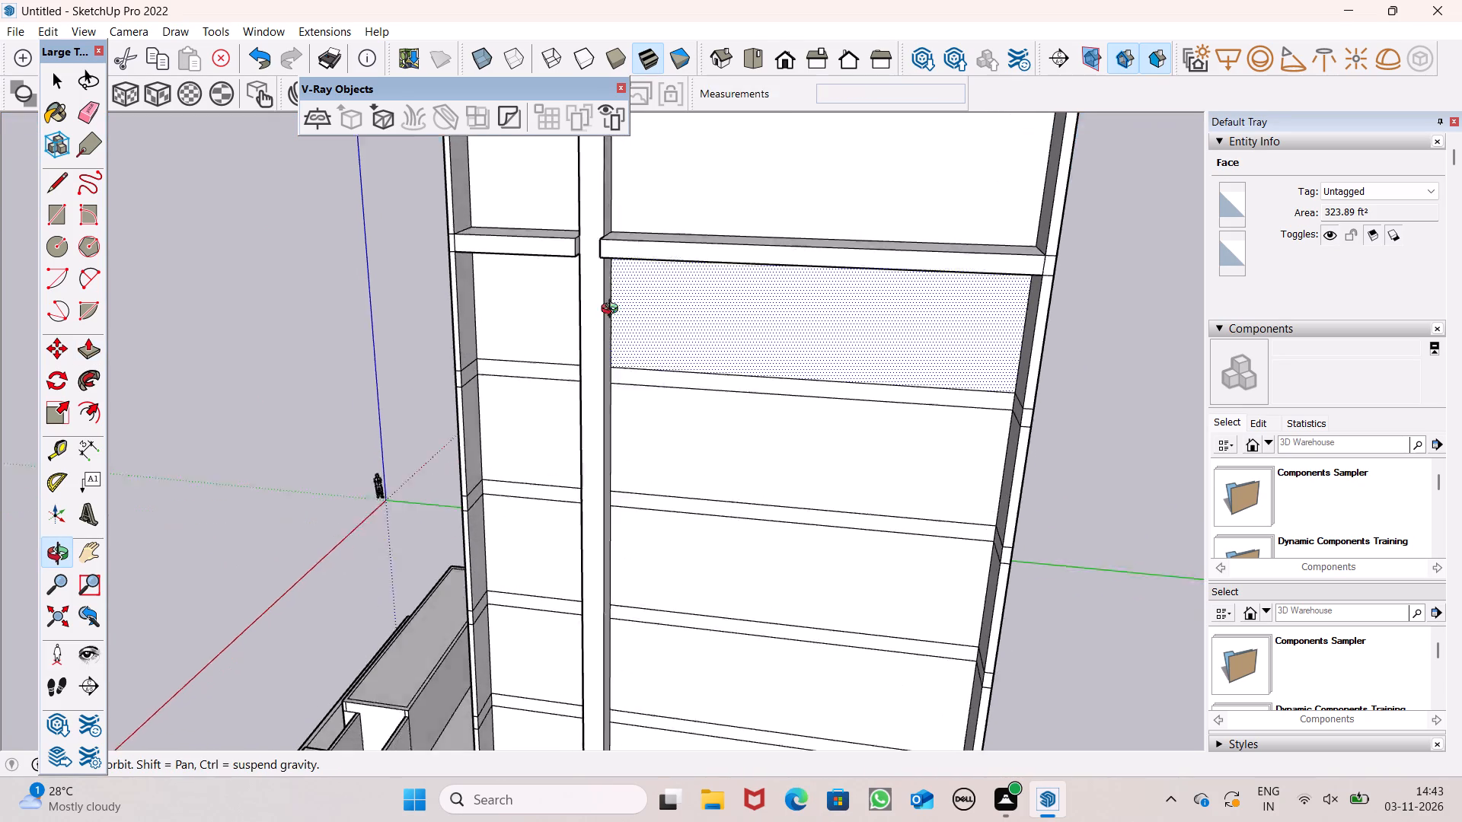
{"action": "middle_click_drag", "start_coordinate": [613, 311], "coordinate": [602, 339]}
{"action": "scroll", "coordinate": [589, 333], "scroll_direction": "up", "scroll_amount": 7}
{"action": "left_click_drag", "start_coordinate": [528, 284], "coordinate": [562, 288]}
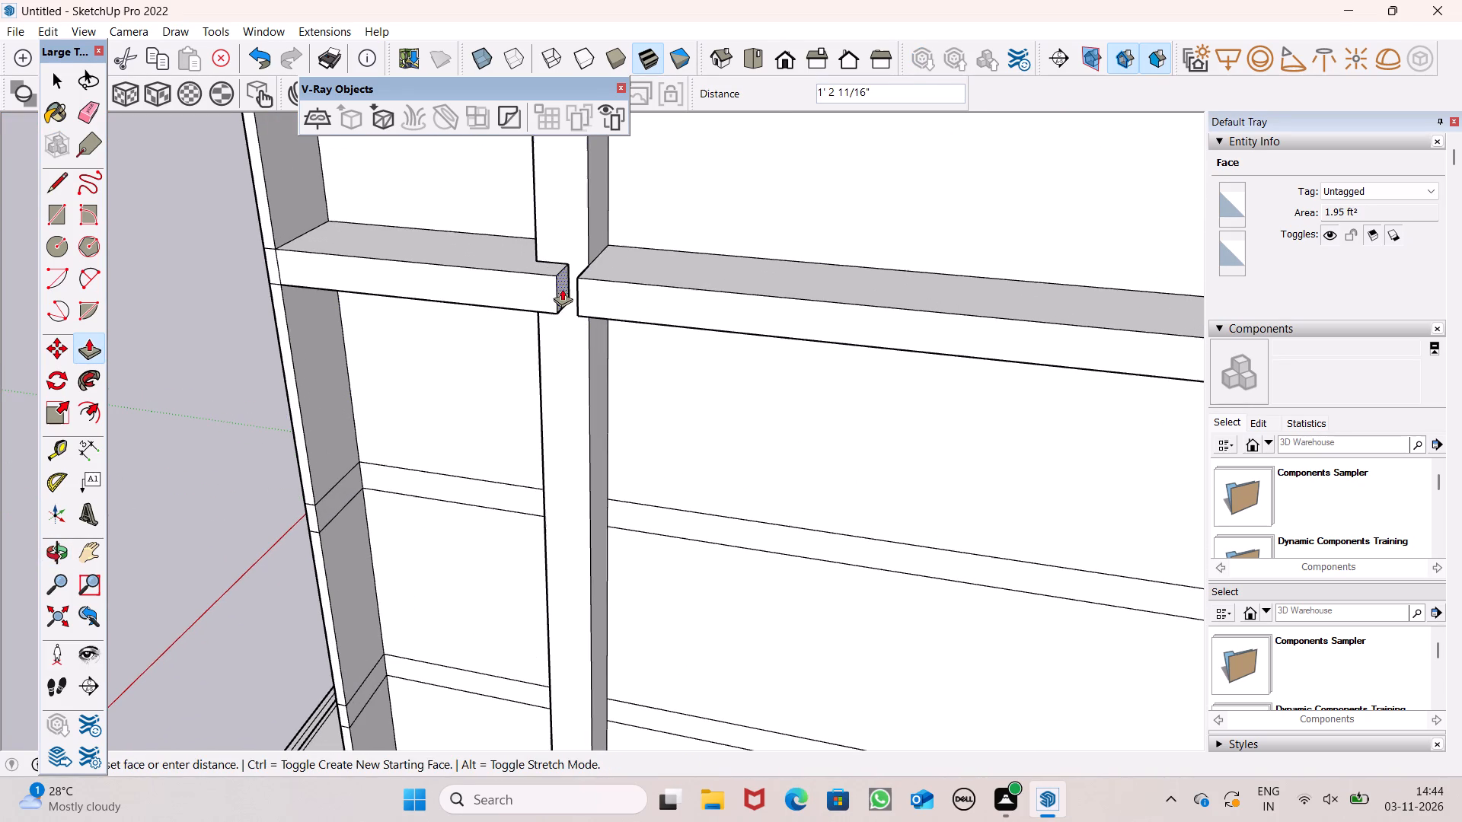
{"action": "left_click_drag", "start_coordinate": [562, 288], "coordinate": [575, 276]}
{"action": "scroll", "coordinate": [581, 230], "scroll_direction": "down", "scroll_amount": 3}
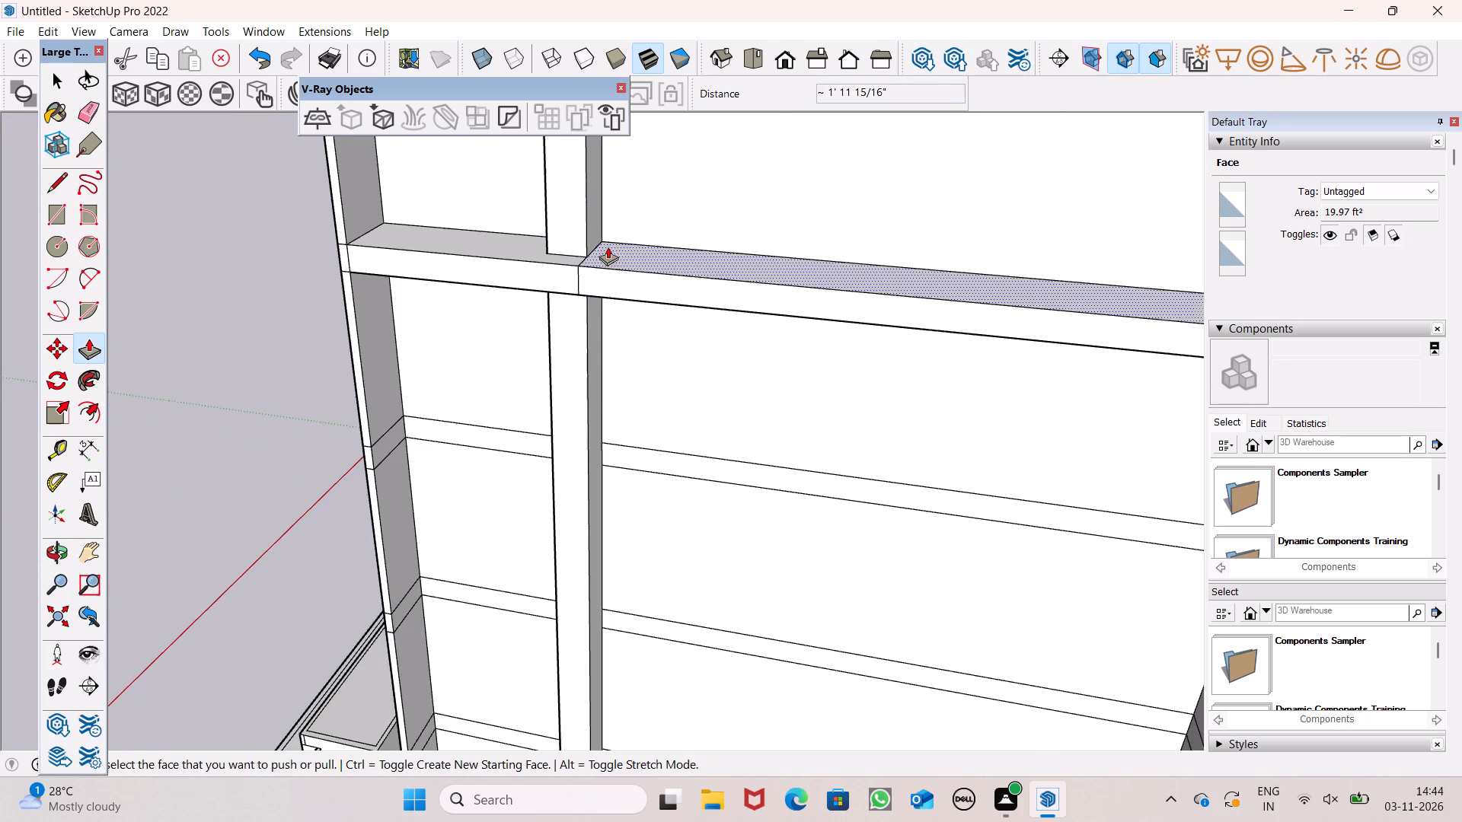
Erase the seam lines on the top and front faces where the two beam pieces join at the column.
{"action": "middle_click_drag", "start_coordinate": [614, 249], "coordinate": [767, 49]}
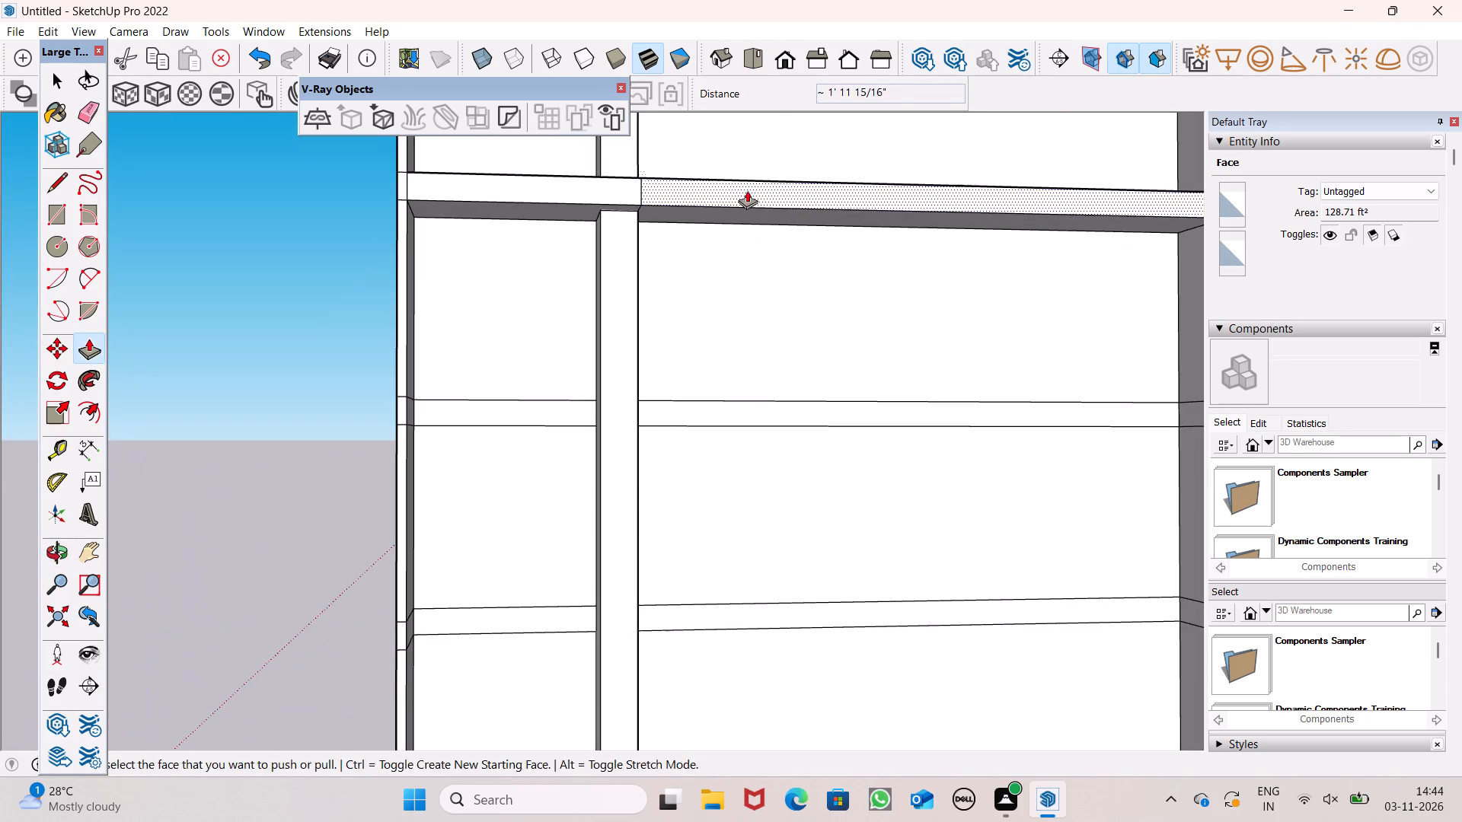
{"action": "middle_click_drag", "start_coordinate": [747, 190], "coordinate": [768, 260]}
{"action": "left_click", "coordinate": [85, 113]}
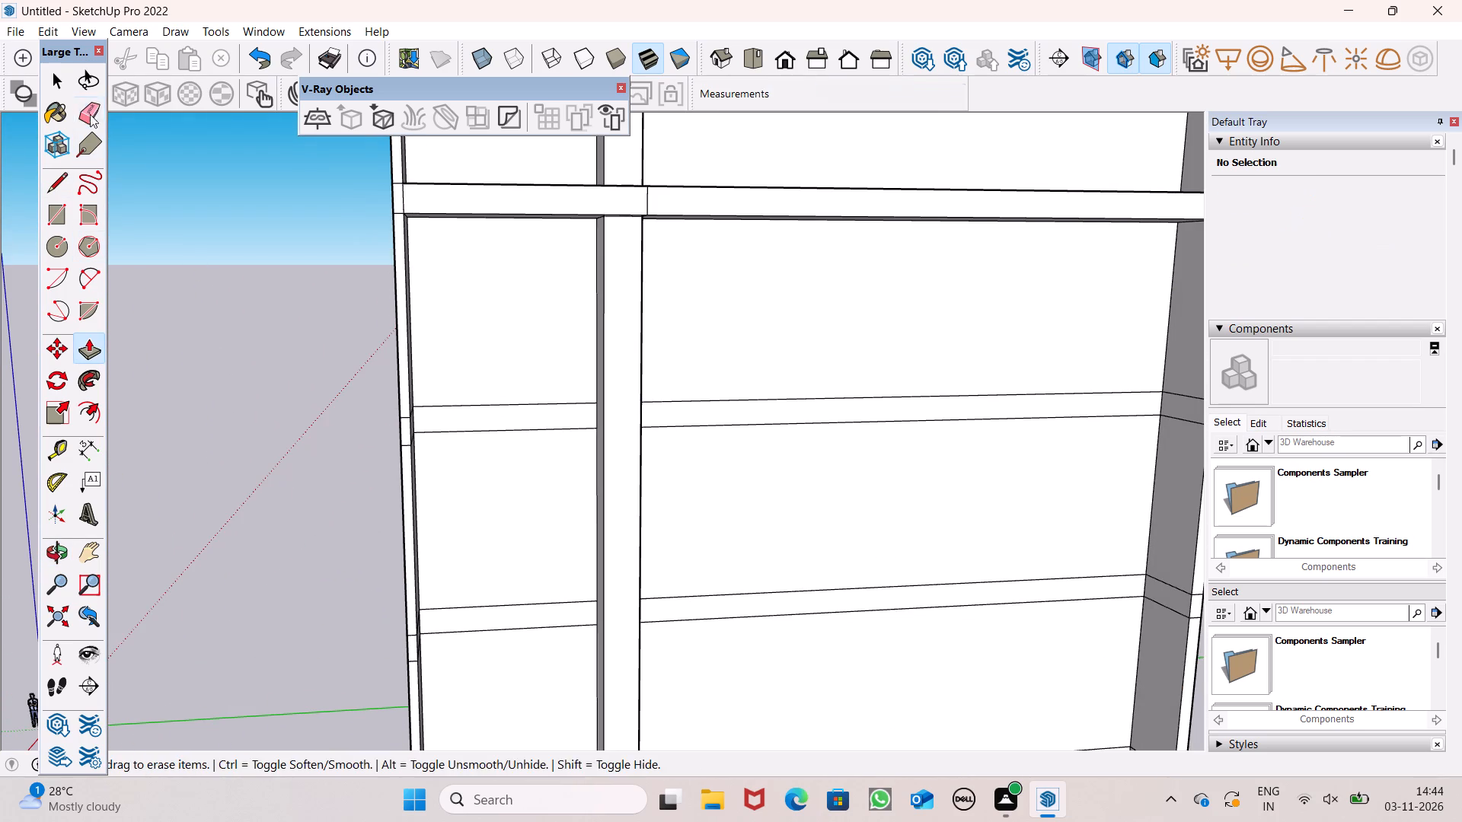
{"action": "middle_click_drag", "start_coordinate": [273, 352], "coordinate": [289, 435]}
{"action": "scroll", "coordinate": [448, 334], "scroll_direction": "up", "scroll_amount": 1}
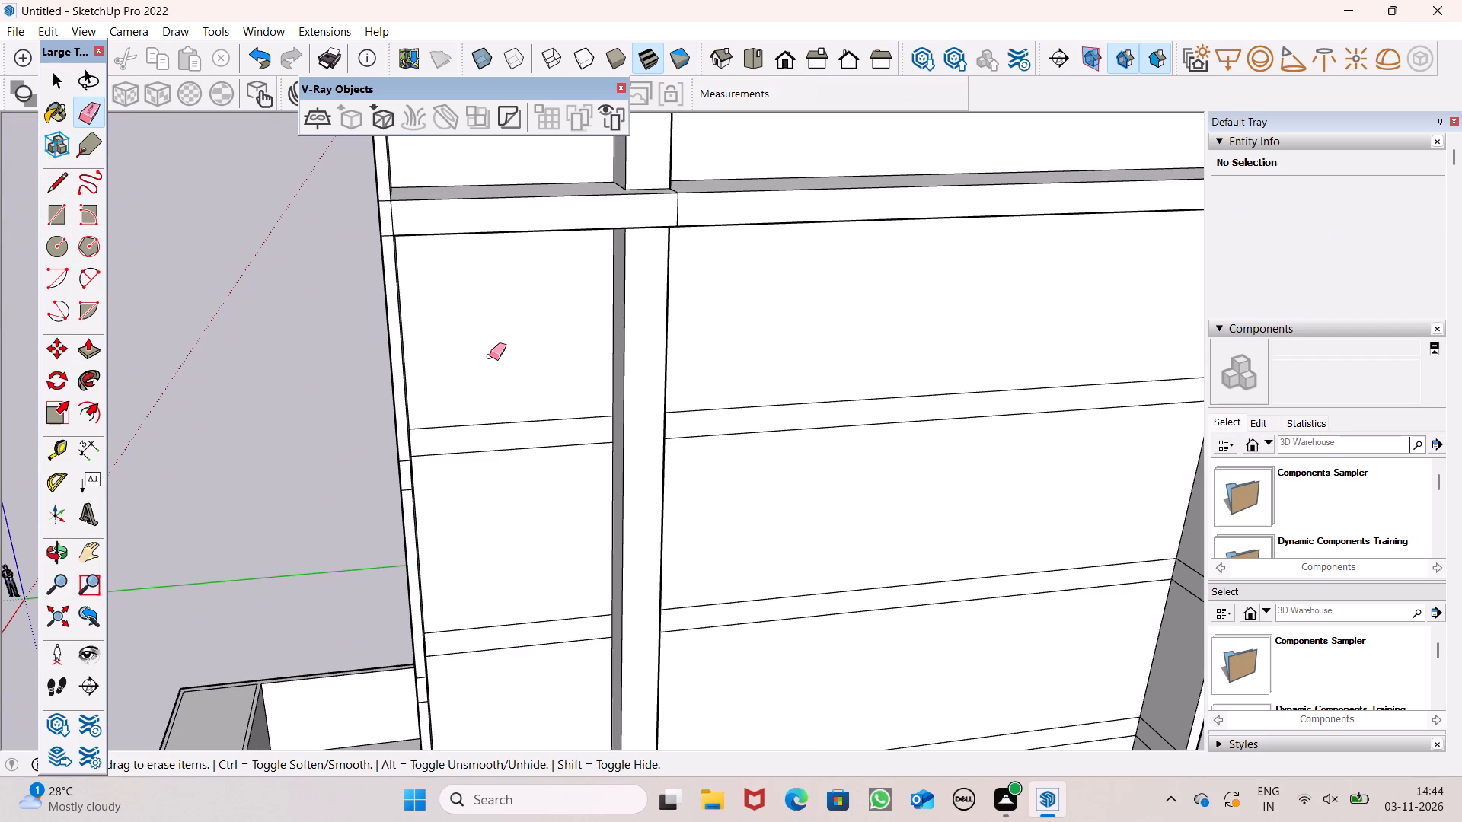
{"action": "middle_click_drag", "start_coordinate": [541, 331], "coordinate": [600, 488]}
{"action": "scroll", "coordinate": [669, 295], "scroll_direction": "up", "scroll_amount": 5}
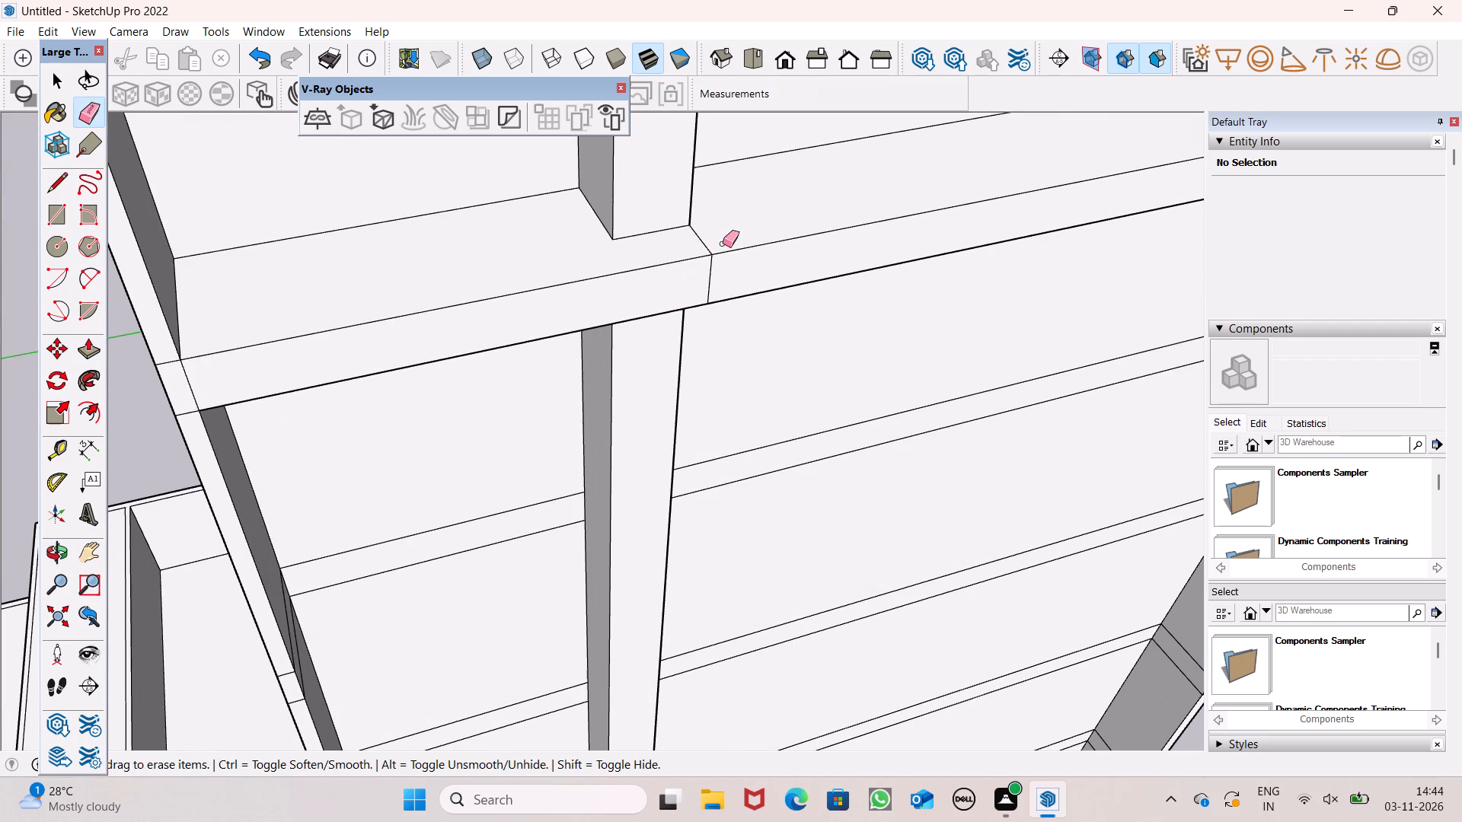
{"action": "left_click", "coordinate": [697, 255]}
{"action": "key", "text": "ctrl+z"}
{"action": "scroll", "coordinate": [697, 243], "scroll_direction": "up", "scroll_amount": 5}
{"action": "left_click", "coordinate": [697, 237]}
{"action": "left_click_drag", "start_coordinate": [718, 314], "coordinate": [720, 306]}
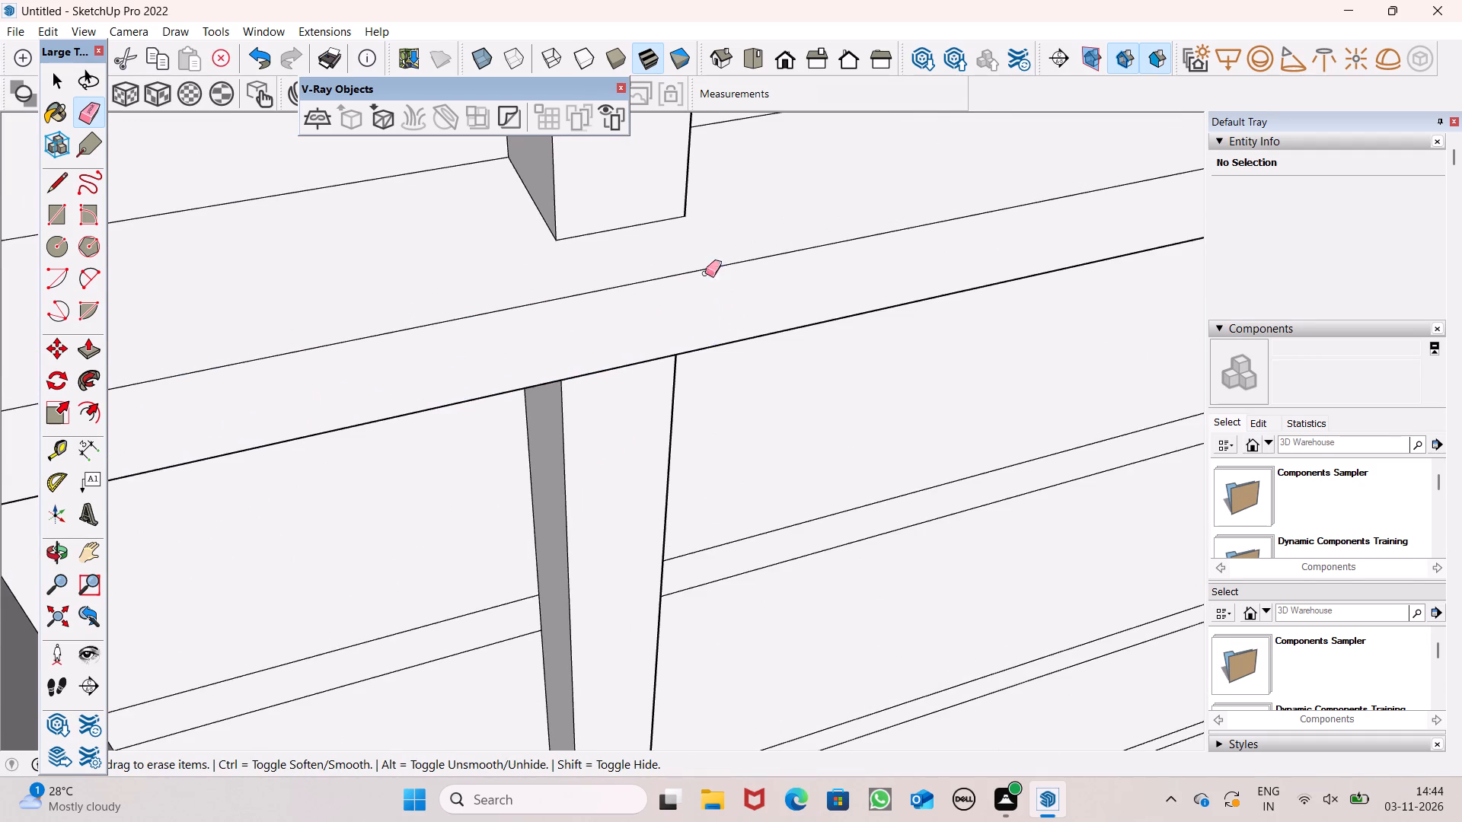
Erase the remaining seam line on the beam's underside beside the column.
{"action": "scroll", "coordinate": [697, 260], "scroll_direction": "down", "scroll_amount": 4}
{"action": "middle_click_drag", "start_coordinate": [668, 339], "coordinate": [433, 43]}
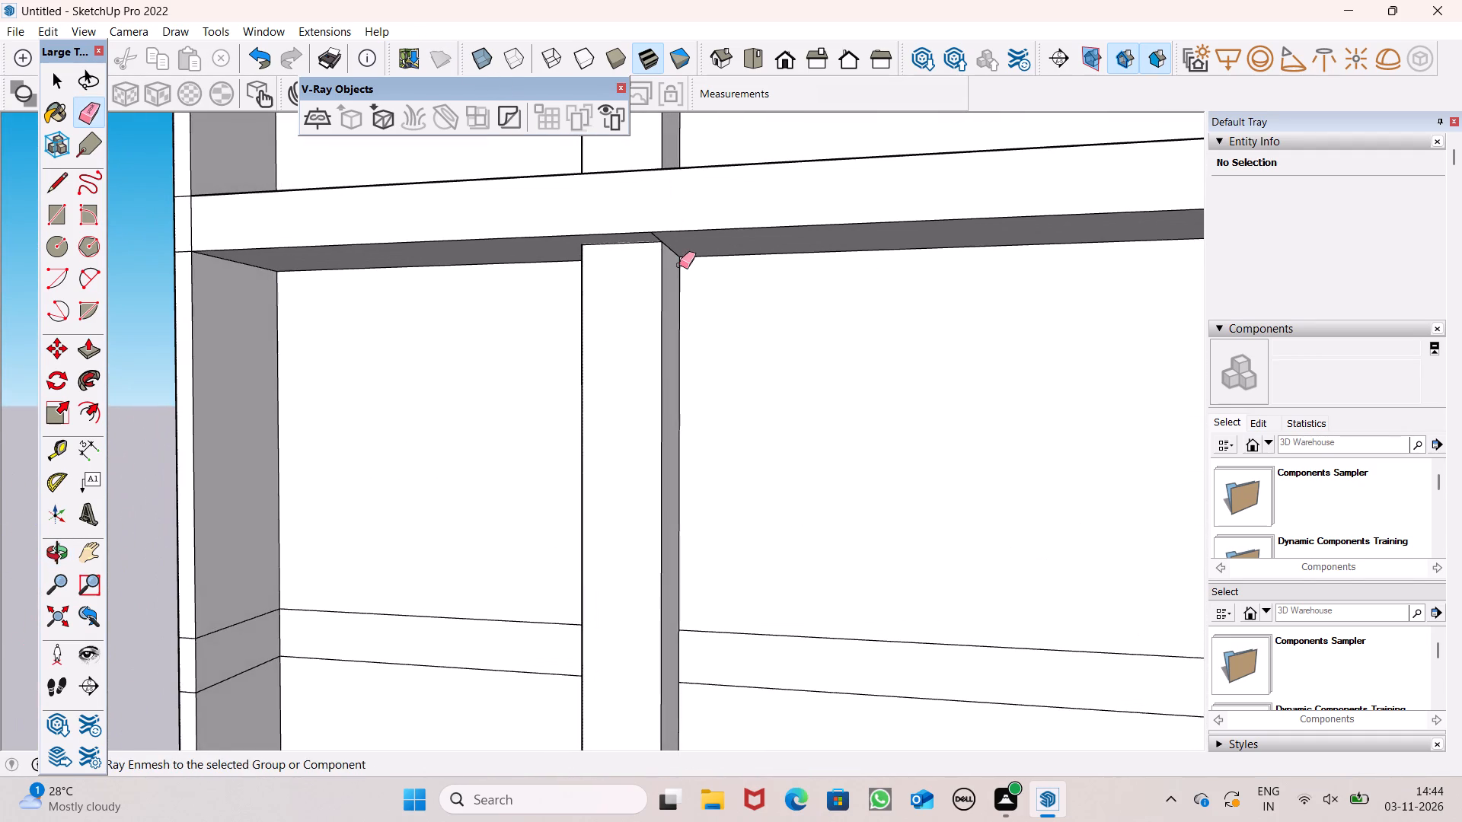
{"action": "scroll", "coordinate": [676, 260], "scroll_direction": "up", "scroll_amount": 8}
{"action": "middle_click_drag", "start_coordinate": [647, 241], "coordinate": [607, 120]}
{"action": "scroll", "coordinate": [607, 185], "scroll_direction": "up", "scroll_amount": 5}
{"action": "left_click_drag", "start_coordinate": [600, 176], "coordinate": [634, 166]}
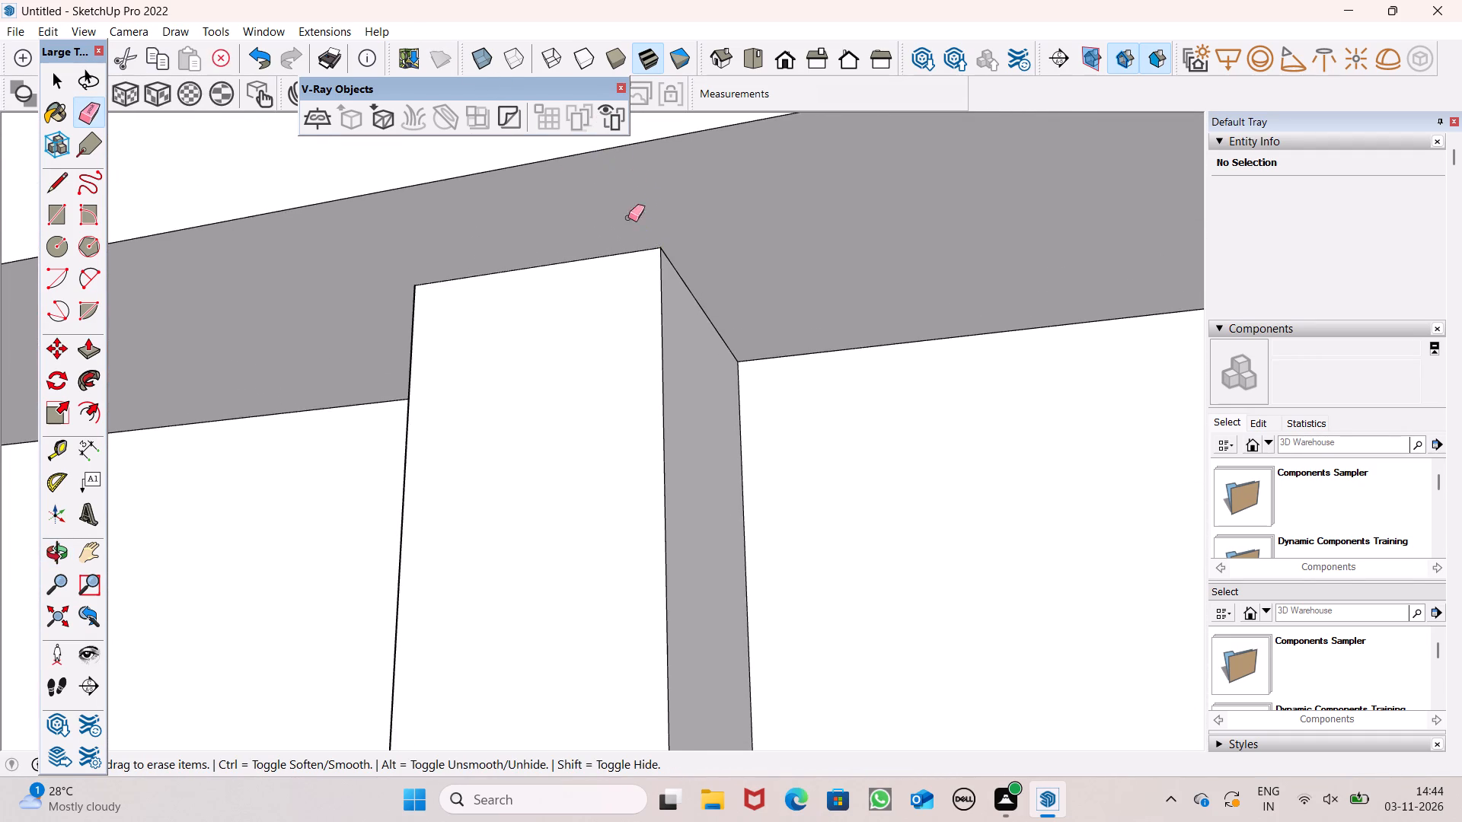
Examine the beam and column junction from below, and the building's overall front and side.
{"action": "scroll", "coordinate": [630, 244], "scroll_direction": "down", "scroll_amount": 5}
{"action": "scroll", "coordinate": [631, 269], "scroll_direction": "up", "scroll_amount": 1}
{"action": "scroll", "coordinate": [630, 271], "scroll_direction": "down", "scroll_amount": 8}
{"action": "middle_click_drag", "start_coordinate": [614, 293], "coordinate": [832, 342]}
{"action": "scroll", "coordinate": [728, 342], "scroll_direction": "down", "scroll_amount": 4}
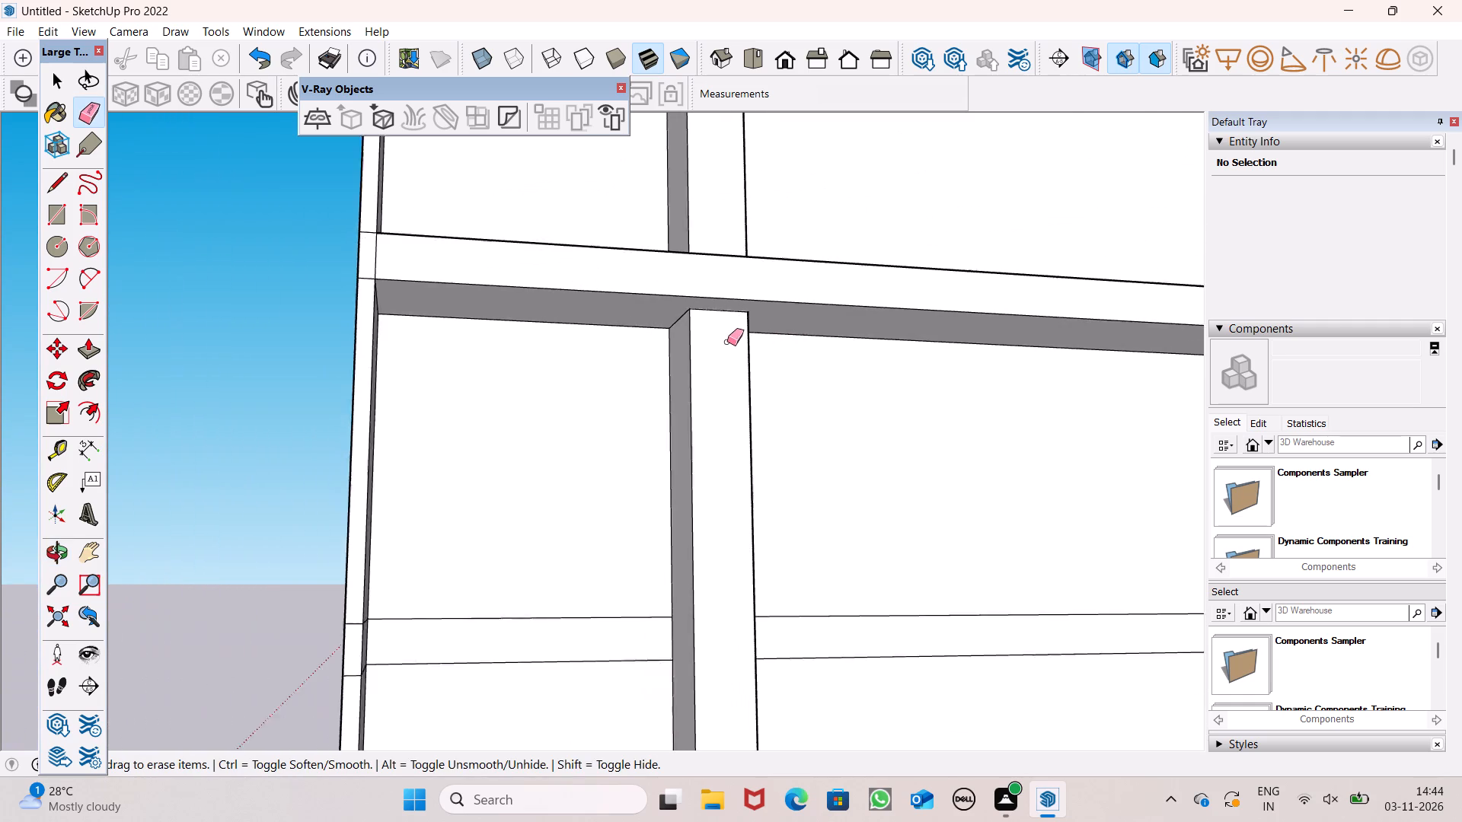
{"action": "scroll", "coordinate": [727, 342], "scroll_direction": "down", "scroll_amount": 11}
{"action": "middle_click_drag", "start_coordinate": [690, 308], "coordinate": [544, 511]}
{"action": "scroll", "coordinate": [605, 291], "scroll_direction": "down", "scroll_amount": 4}
{"action": "middle_click_drag", "start_coordinate": [755, 274], "coordinate": [1116, 237]}
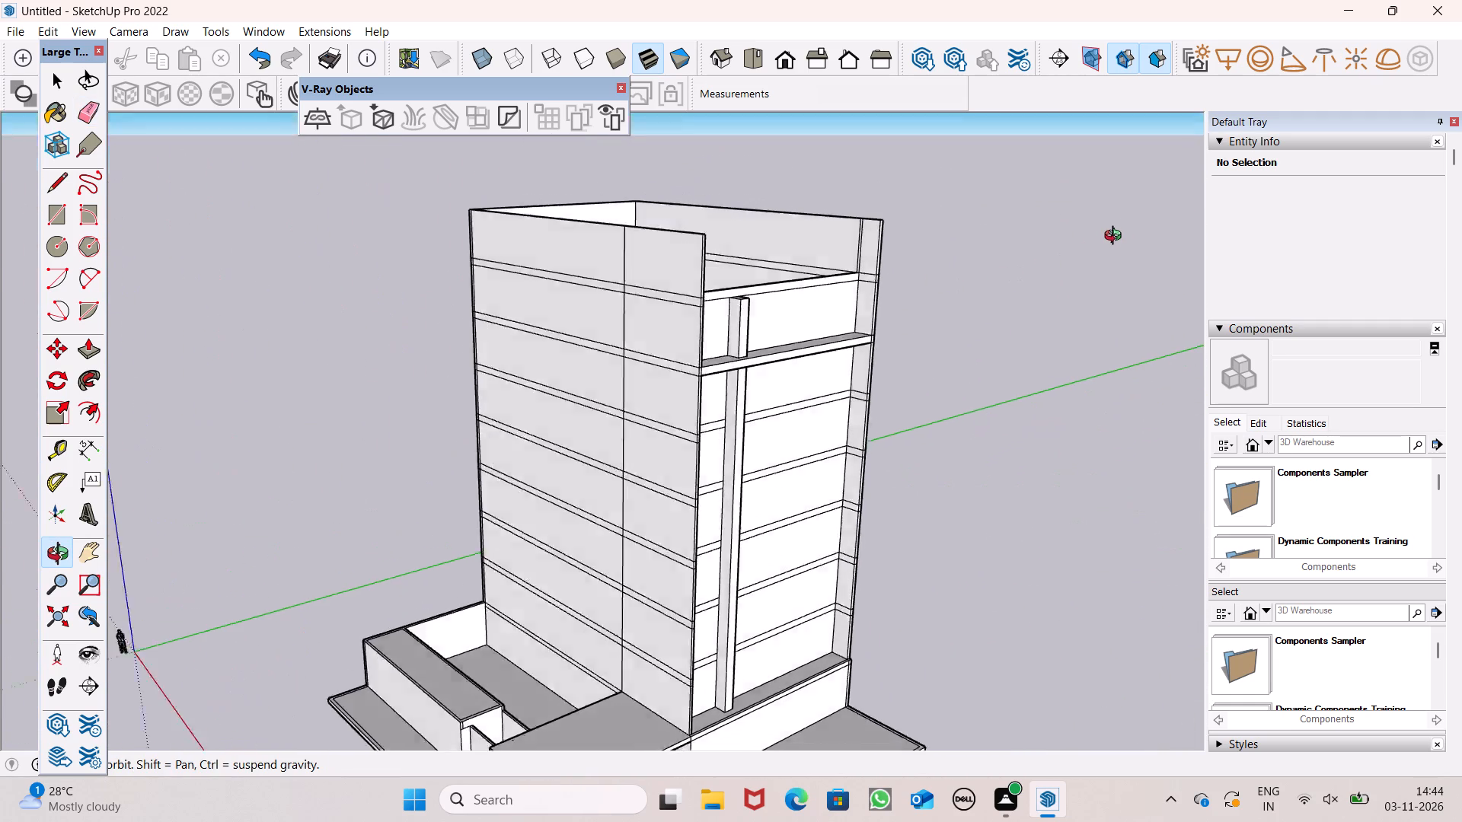
{"action": "middle_click_drag", "start_coordinate": [1116, 237], "coordinate": [1125, 233]}
{"action": "scroll", "coordinate": [1125, 232], "scroll_direction": "up", "scroll_amount": 1}
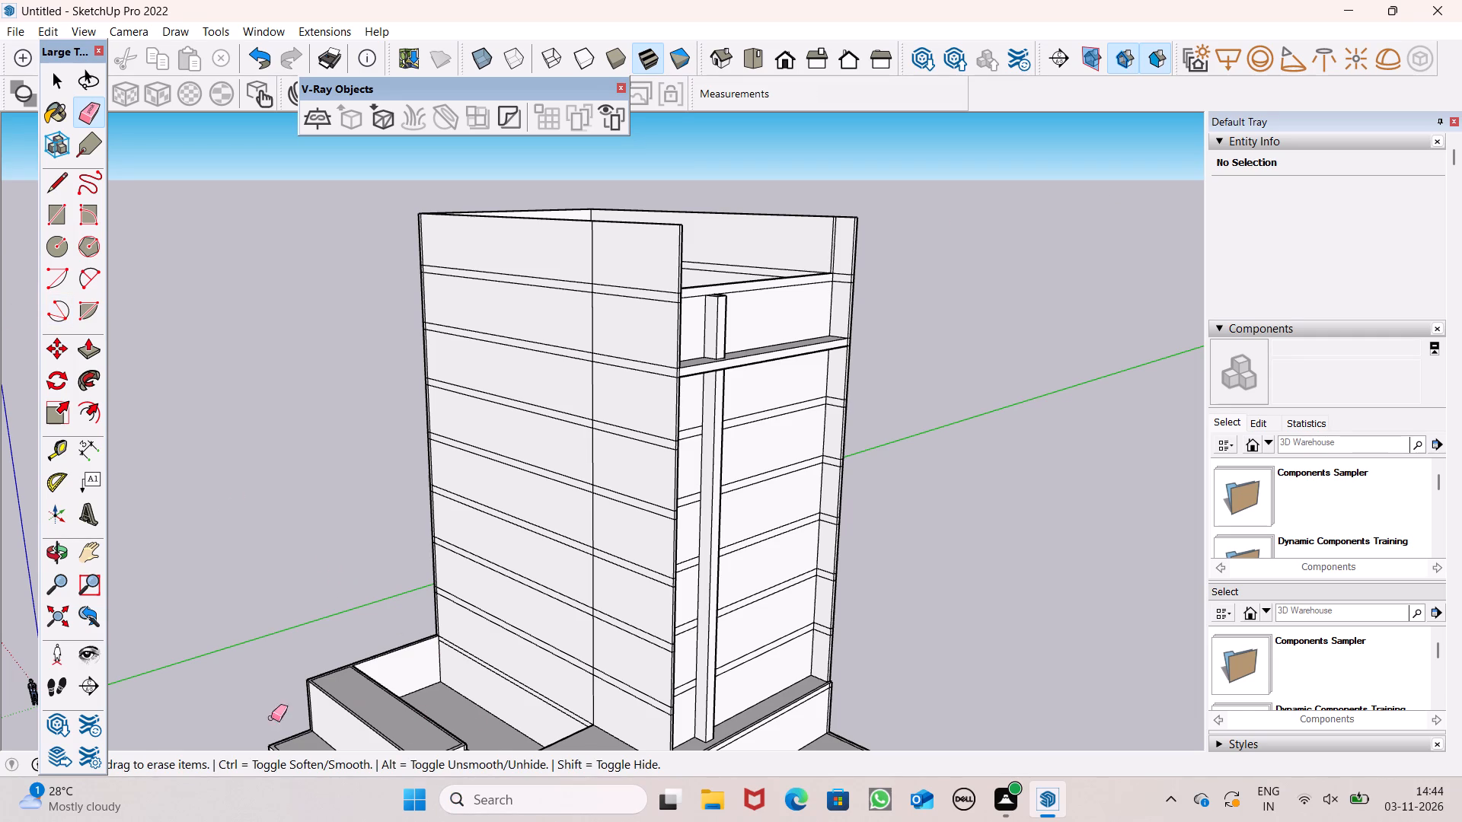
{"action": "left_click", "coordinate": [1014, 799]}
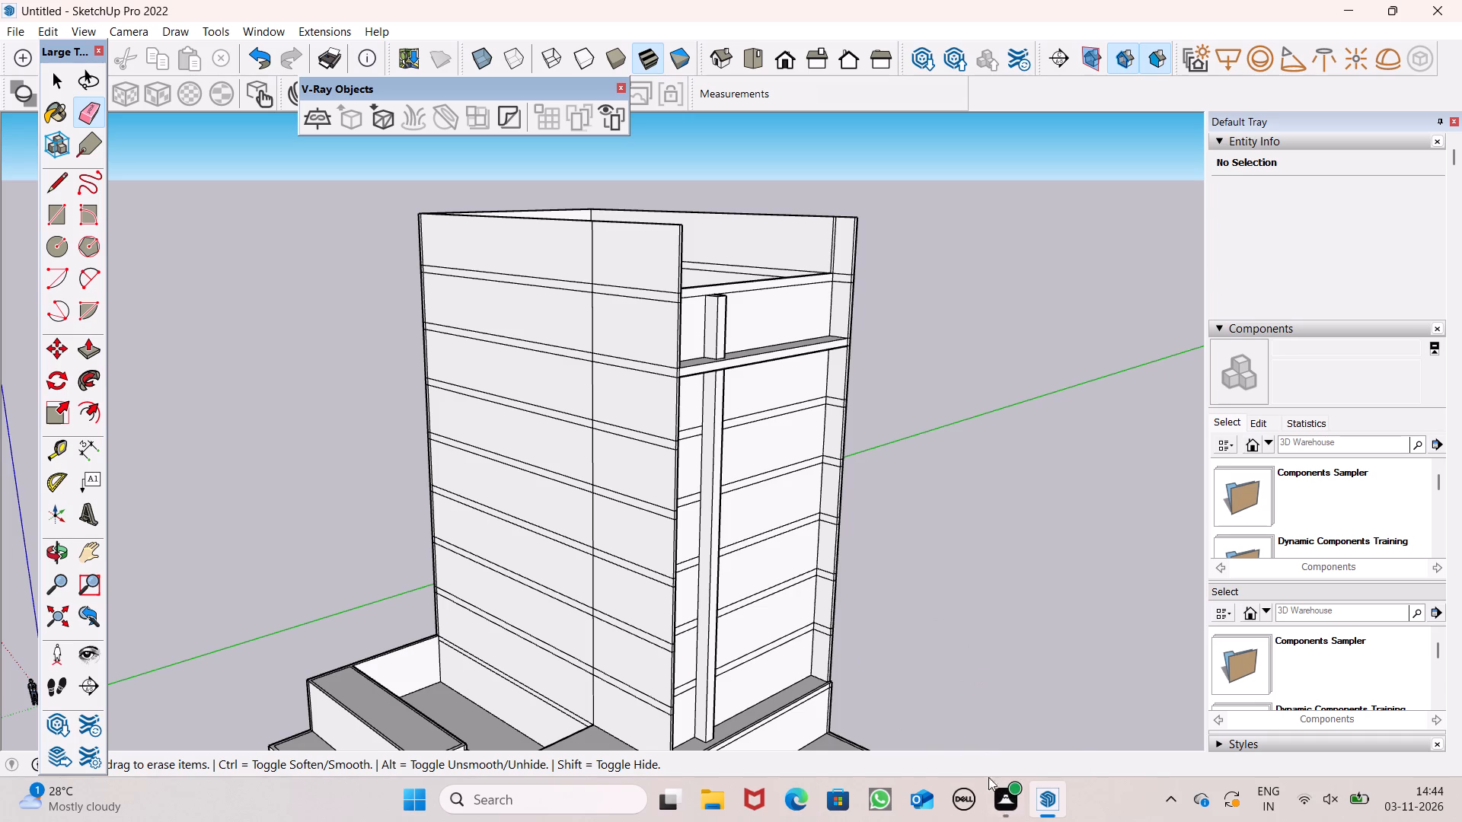
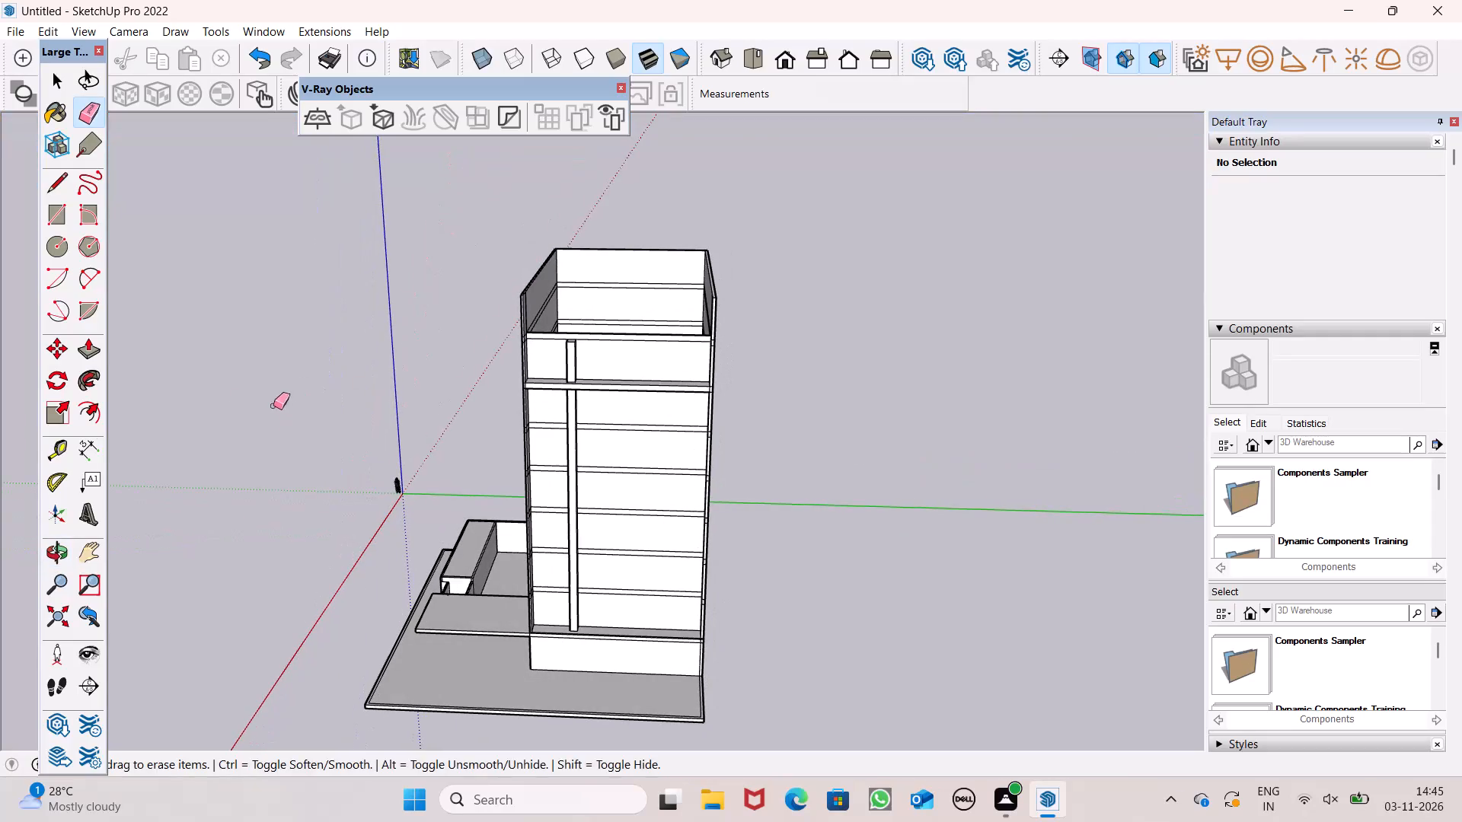
Push/Pull the short and long segments of the second band from the top out 3' 11 11/16", flush with the side wall.
{"action": "left_click", "coordinate": [78, 353]}
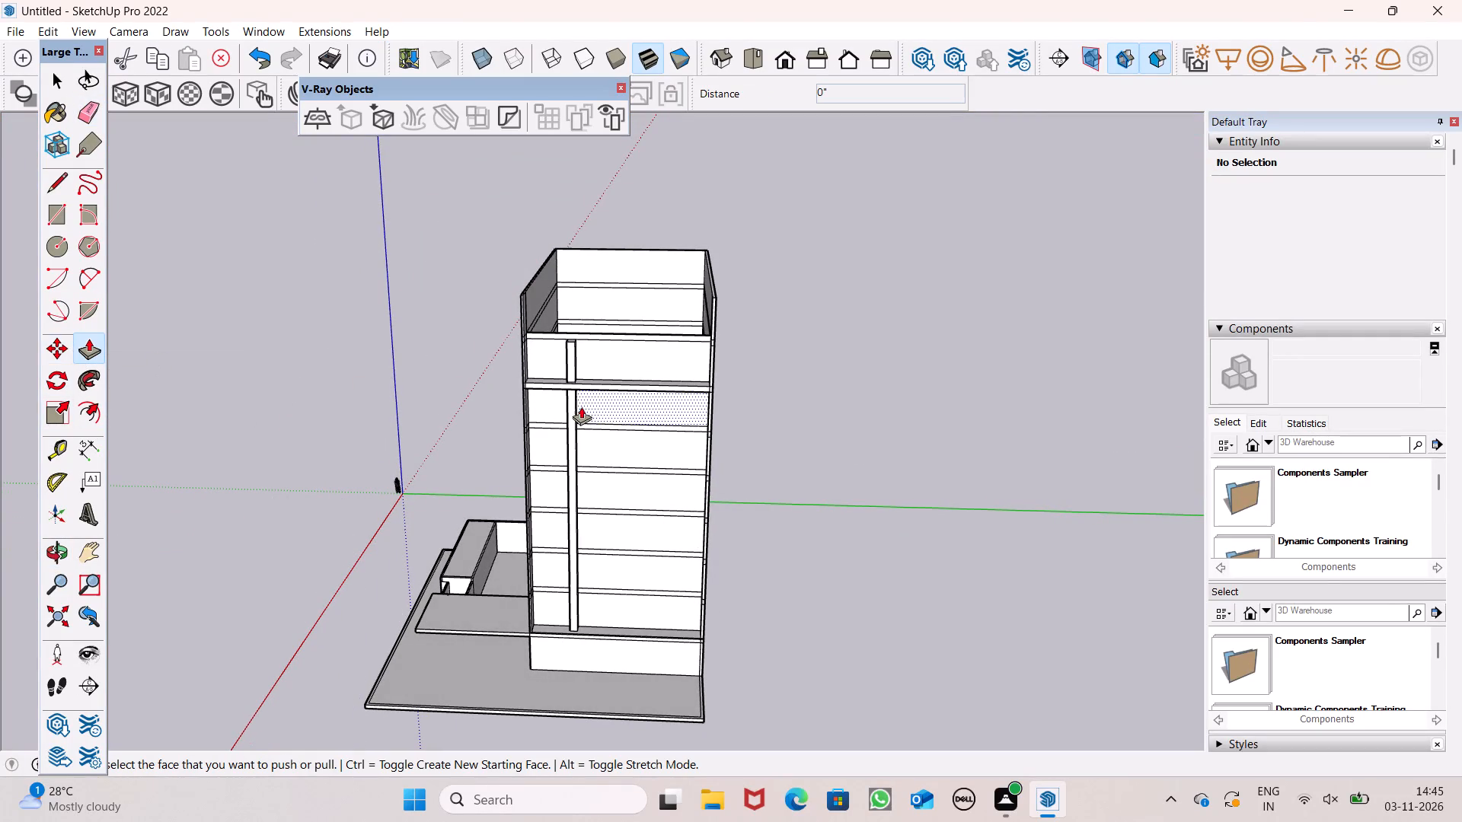
{"action": "scroll", "coordinate": [592, 451], "scroll_direction": "up", "scroll_amount": 6}
{"action": "middle_click_drag", "start_coordinate": [575, 413], "coordinate": [599, 506]}
{"action": "scroll", "coordinate": [599, 506], "scroll_direction": "up", "scroll_amount": 1}
{"action": "scroll", "coordinate": [518, 467], "scroll_direction": "up", "scroll_amount": 4}
{"action": "left_click_drag", "start_coordinate": [520, 453], "coordinate": [439, 482]}
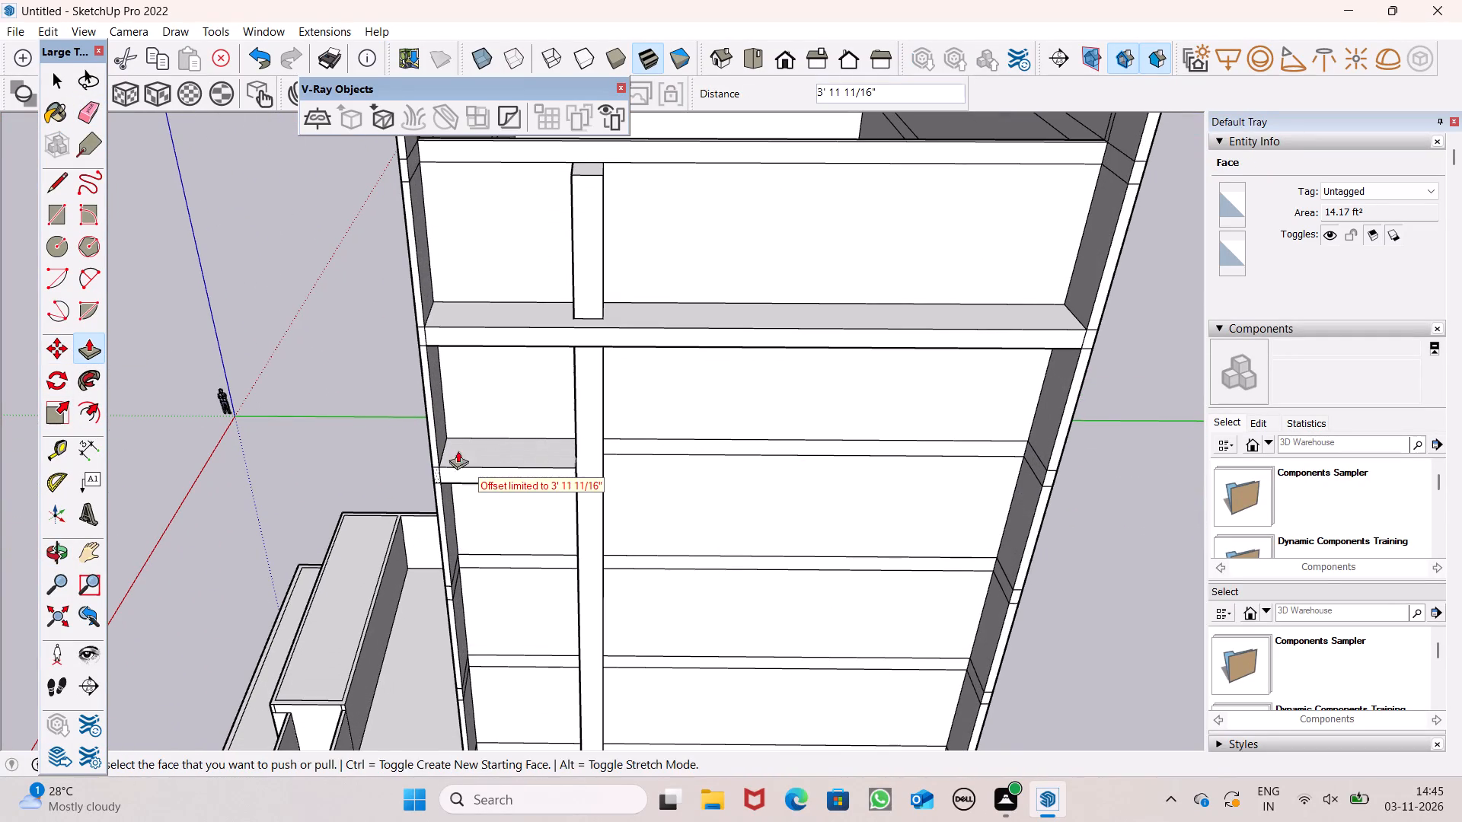
{"action": "middle_click_drag", "start_coordinate": [686, 436], "coordinate": [685, 504]}
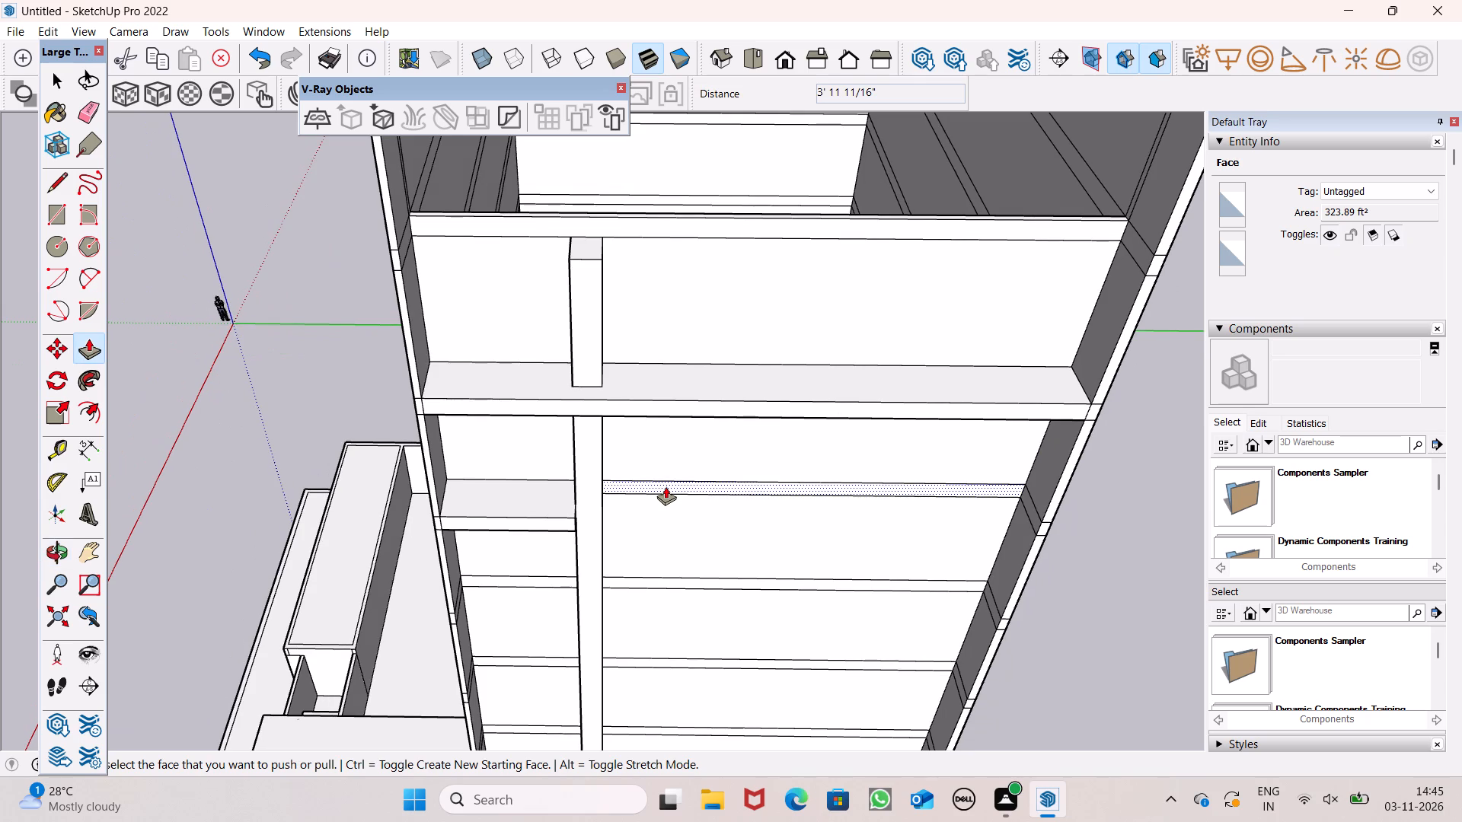
{"action": "left_click_drag", "start_coordinate": [637, 490], "coordinate": [550, 526]}
Extend the second band beam's short segment about 1' 11 15/16" across the column's front to meet the long segment.
{"action": "scroll", "coordinate": [634, 442], "scroll_direction": "down", "scroll_amount": 2}
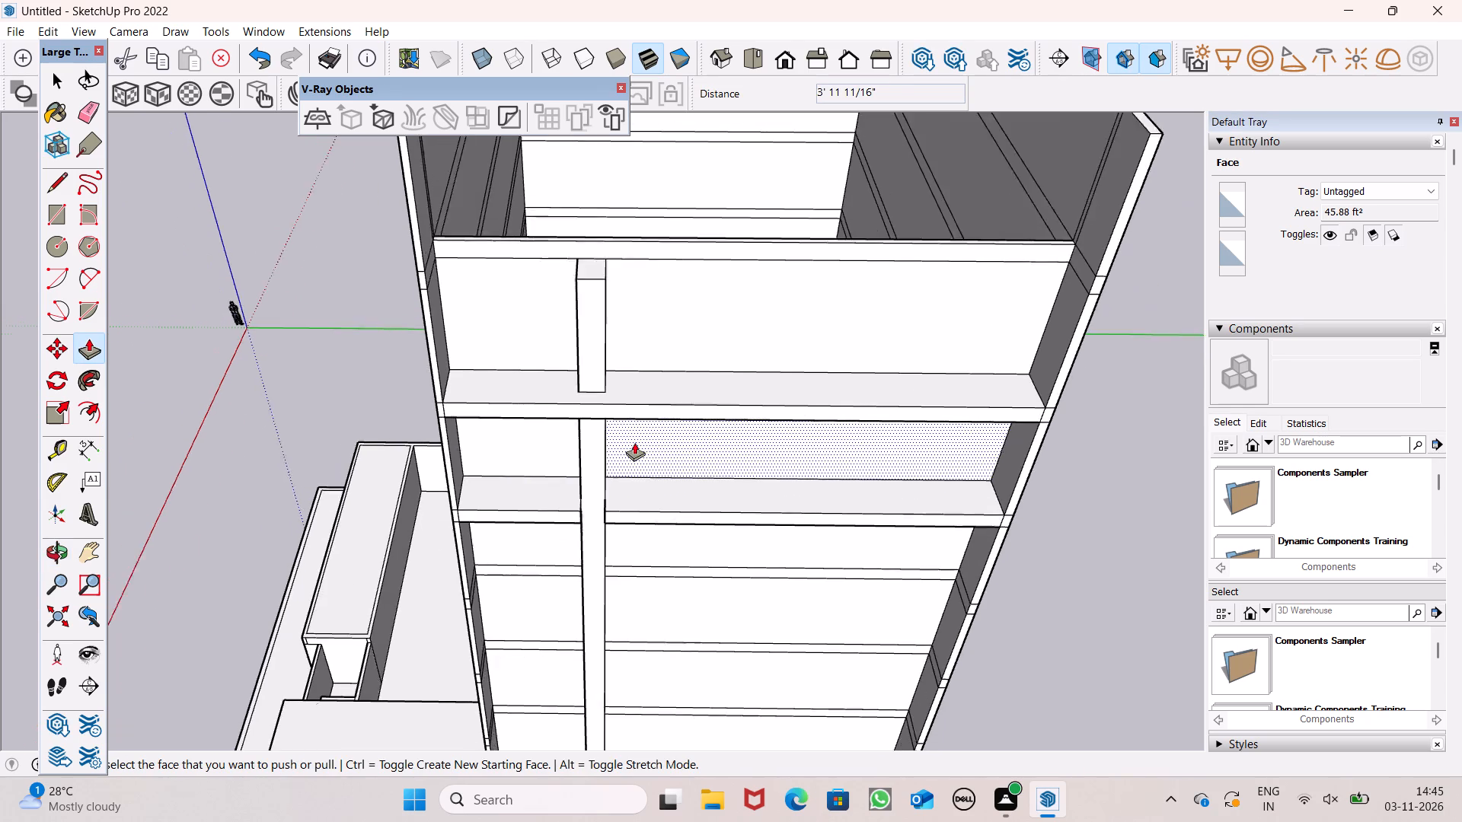
{"action": "scroll", "coordinate": [634, 442], "scroll_direction": "down", "scroll_amount": 1}
{"action": "middle_click_drag", "start_coordinate": [634, 572], "coordinate": [475, 460]}
{"action": "scroll", "coordinate": [472, 444], "scroll_direction": "up", "scroll_amount": 8}
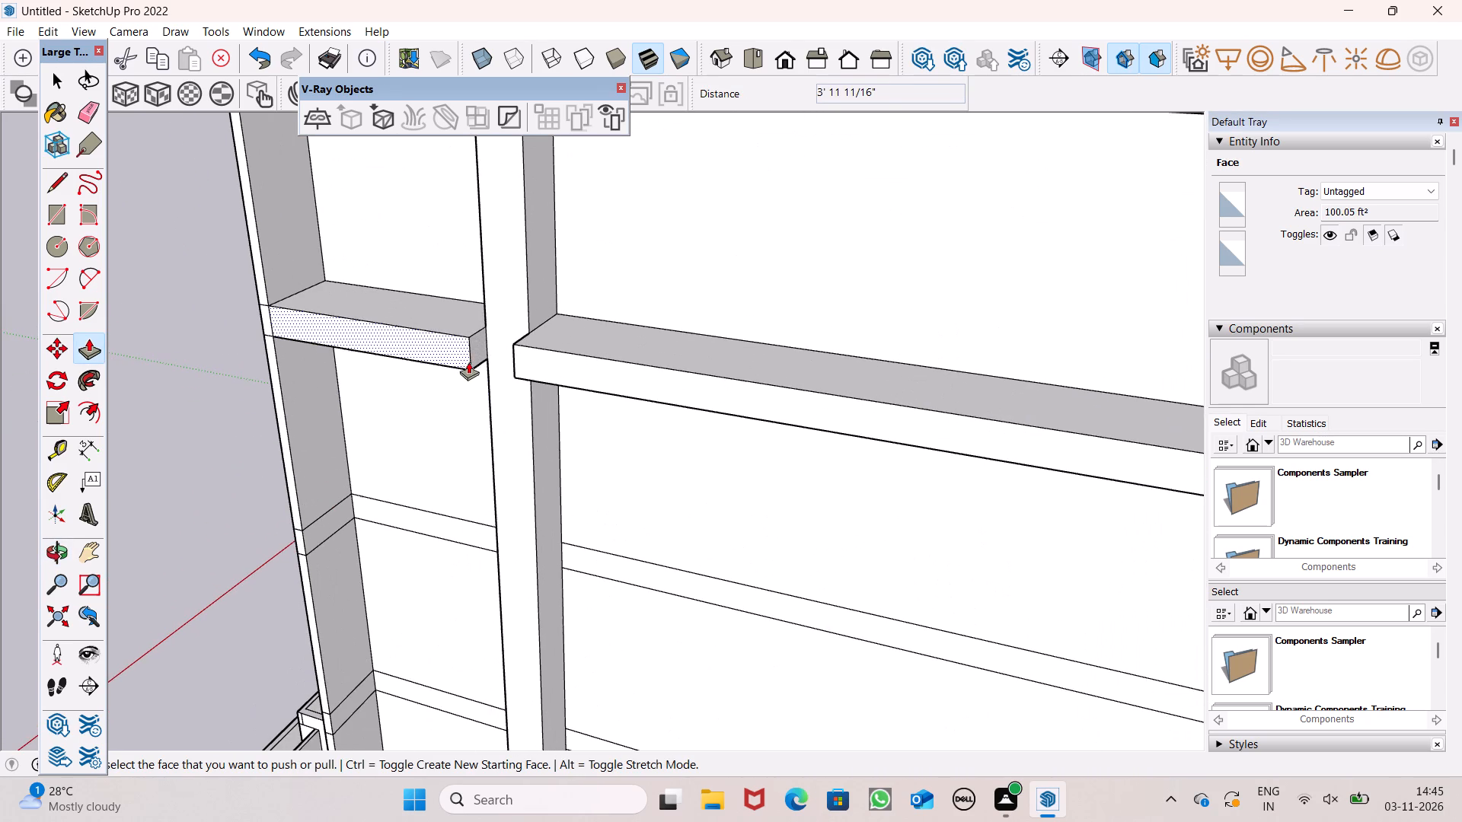
{"action": "left_click_drag", "start_coordinate": [474, 358], "coordinate": [512, 378]}
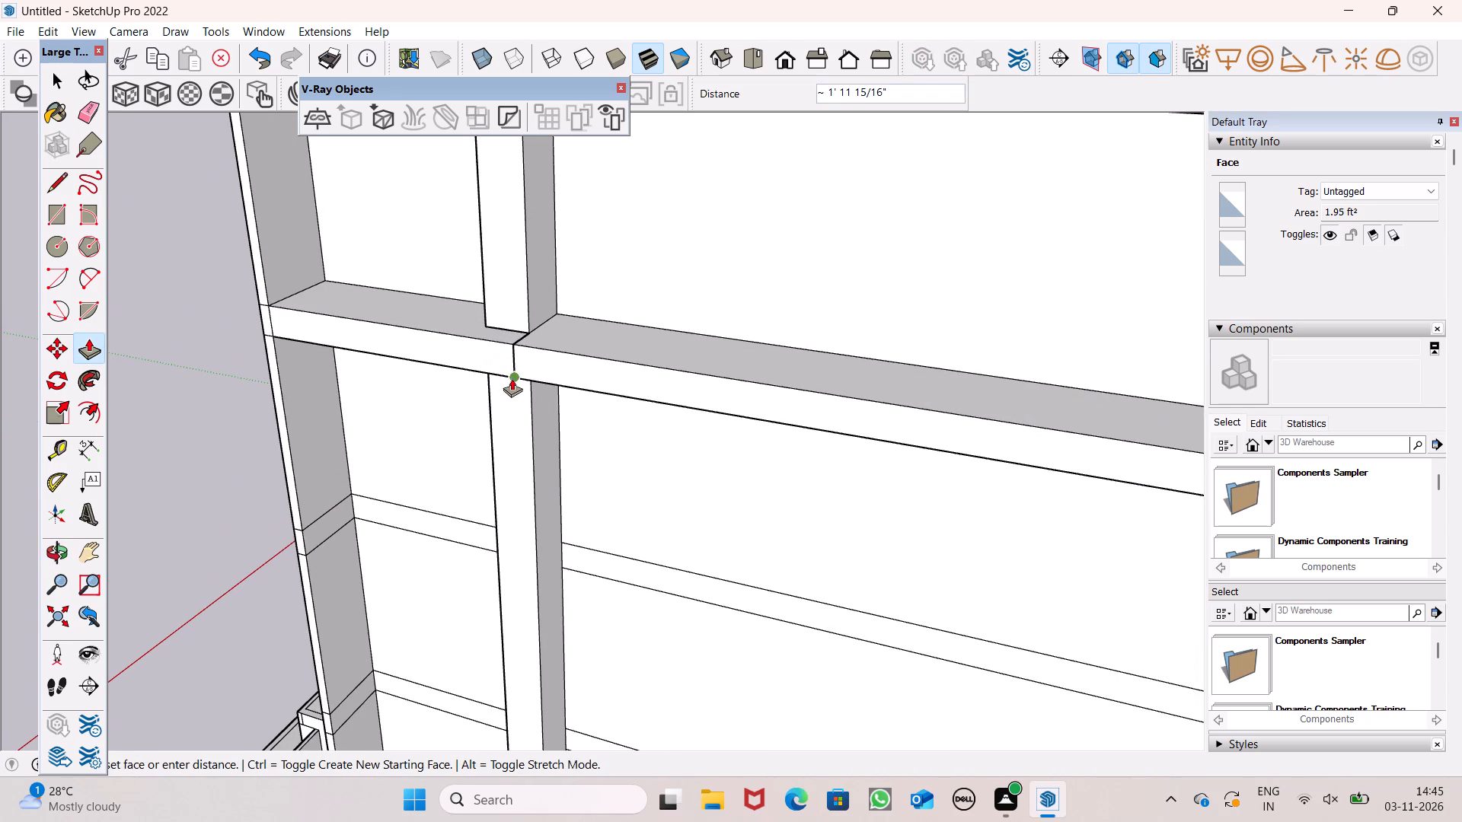
{"action": "left_click_drag", "start_coordinate": [512, 378], "coordinate": [513, 378]}
Pull the short segment of the third band from the top out 3' 11 11/16", flush with the side wall's edge.
{"action": "scroll", "coordinate": [688, 287], "scroll_direction": "down", "scroll_amount": 6}
{"action": "scroll", "coordinate": [548, 408], "scroll_direction": "up", "scroll_amount": 4}
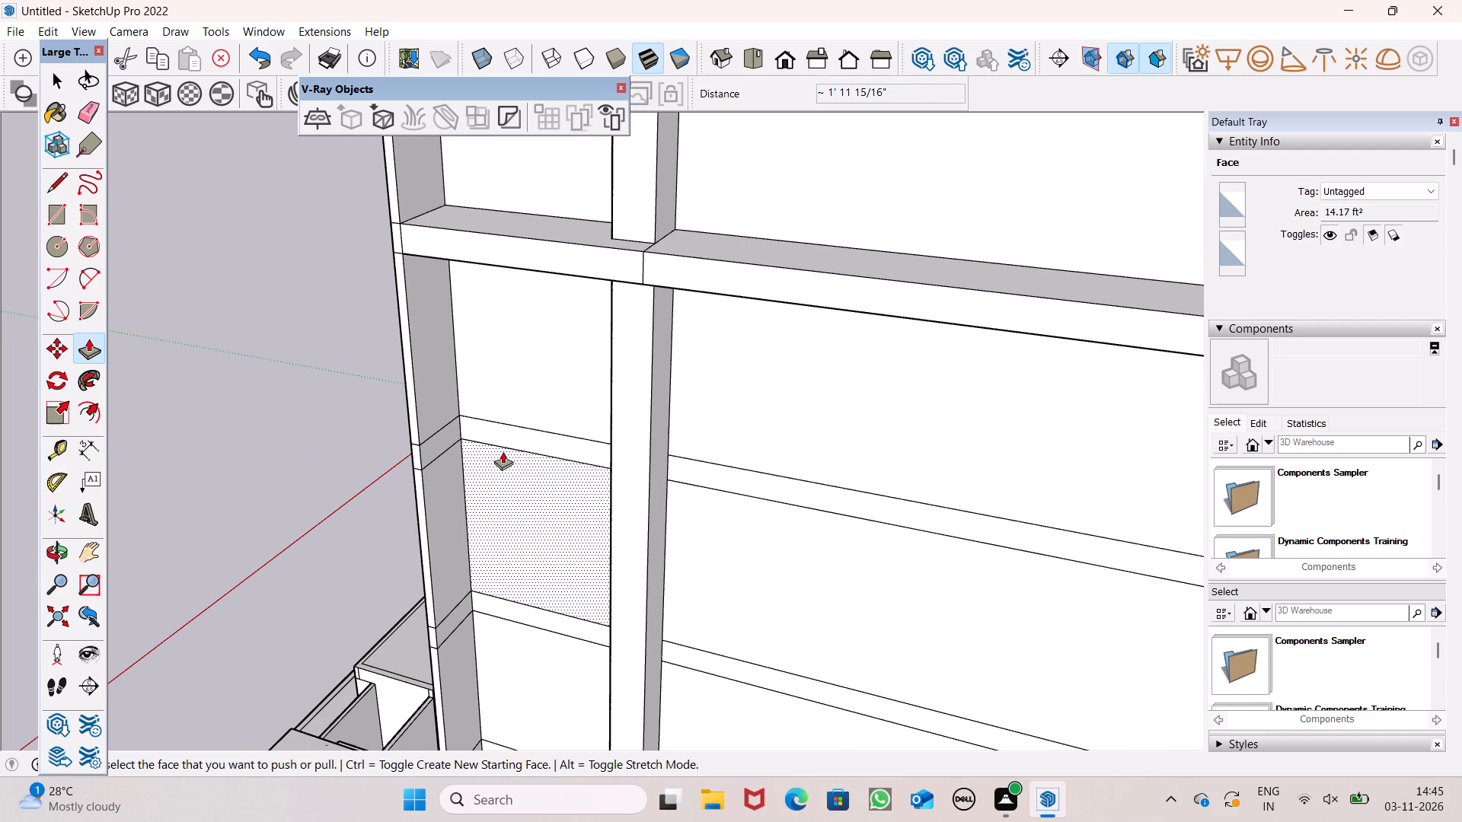
{"action": "scroll", "coordinate": [511, 438], "scroll_direction": "down", "scroll_amount": 1}
{"action": "scroll", "coordinate": [511, 438], "scroll_direction": "down", "scroll_amount": 4, "text": "ctrl"}
{"action": "middle_click_drag", "start_coordinate": [495, 458], "coordinate": [591, 466]}
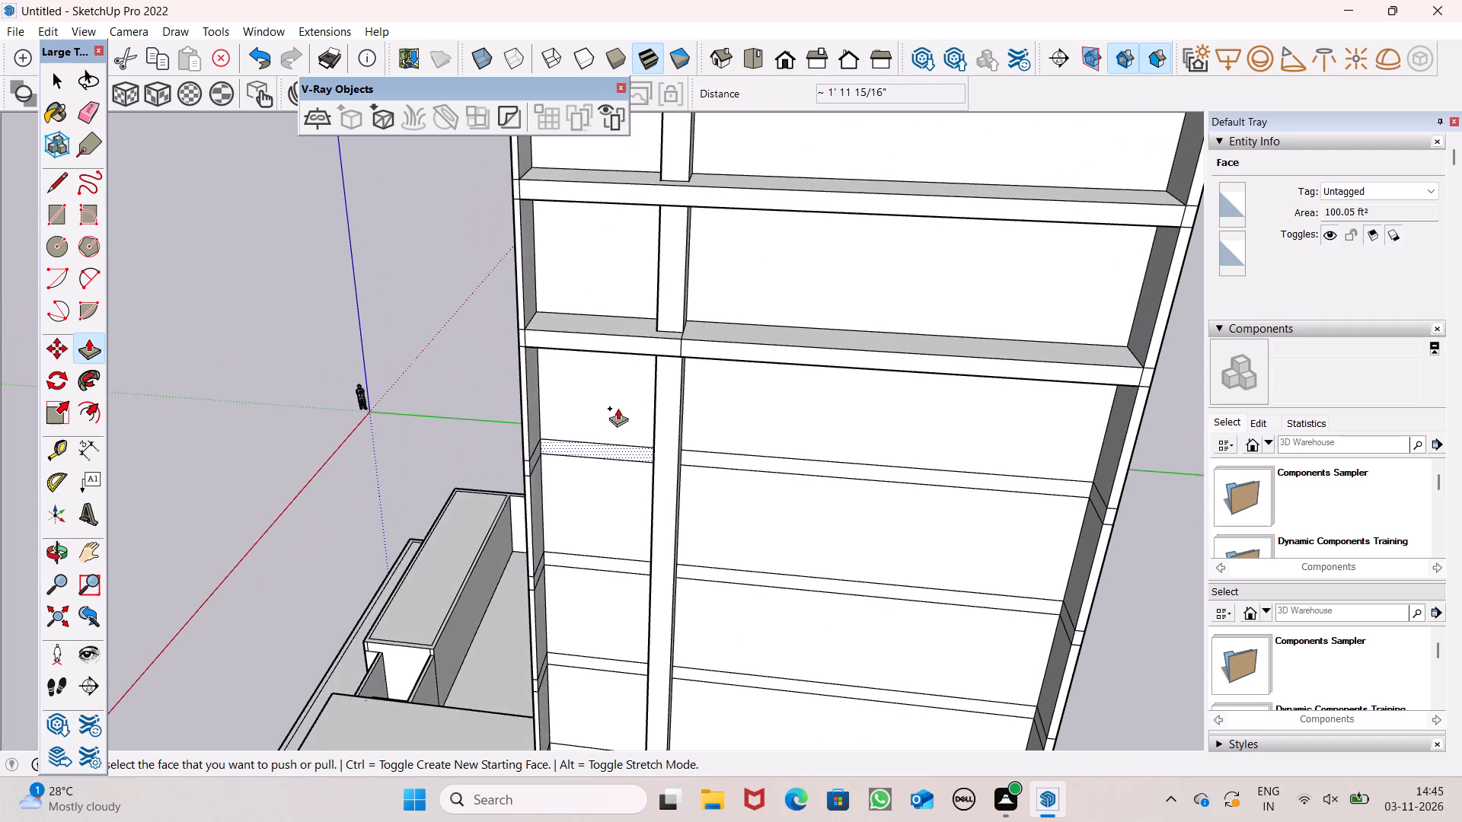
{"action": "scroll", "coordinate": [618, 408], "scroll_direction": "down", "scroll_amount": 3}
{"action": "middle_click_drag", "start_coordinate": [621, 438], "coordinate": [620, 537]}
{"action": "scroll", "coordinate": [618, 509], "scroll_direction": "up", "scroll_amount": 4}
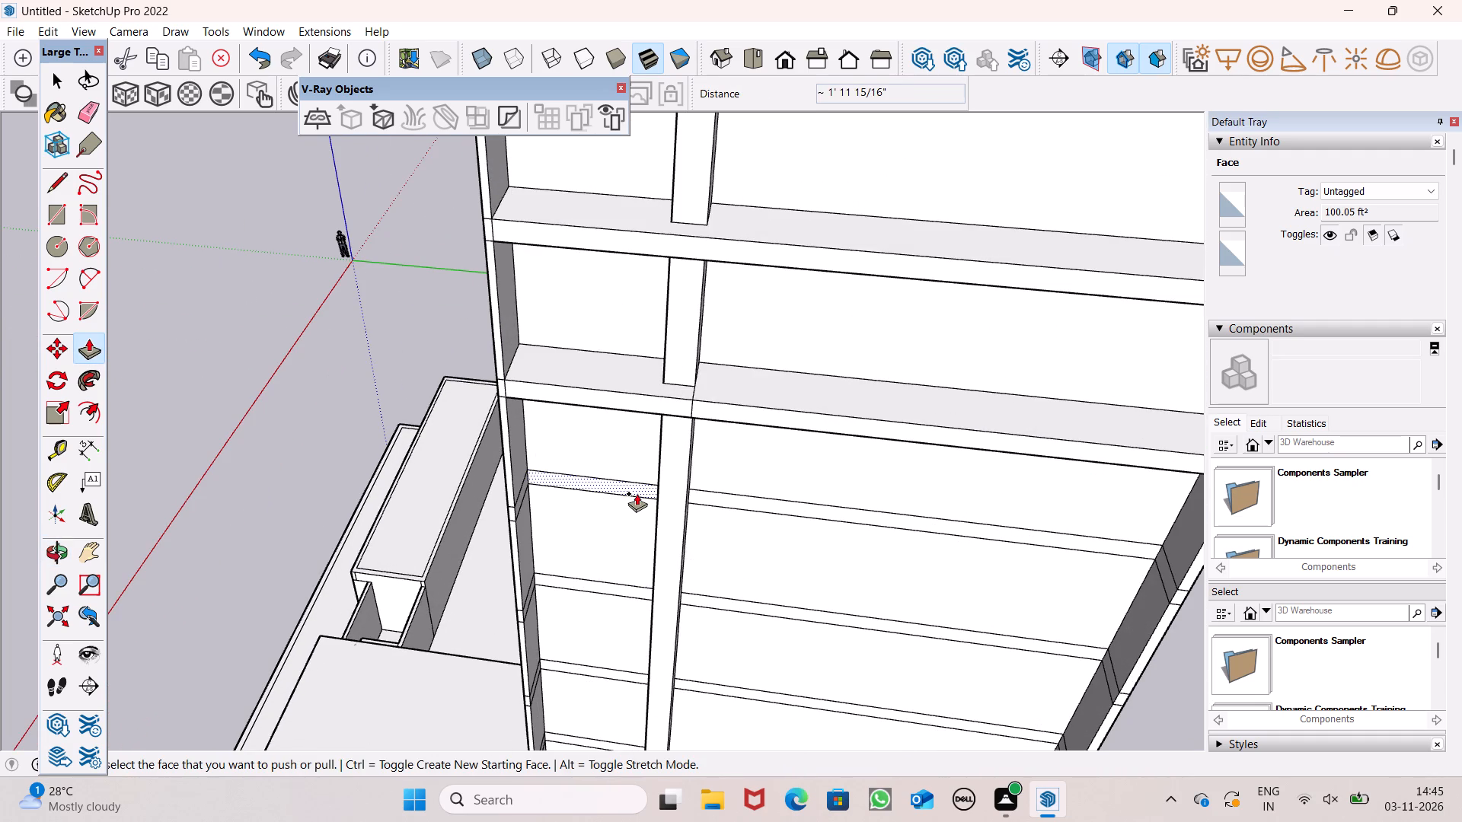
{"action": "left_click_drag", "start_coordinate": [637, 493], "coordinate": [518, 505]}
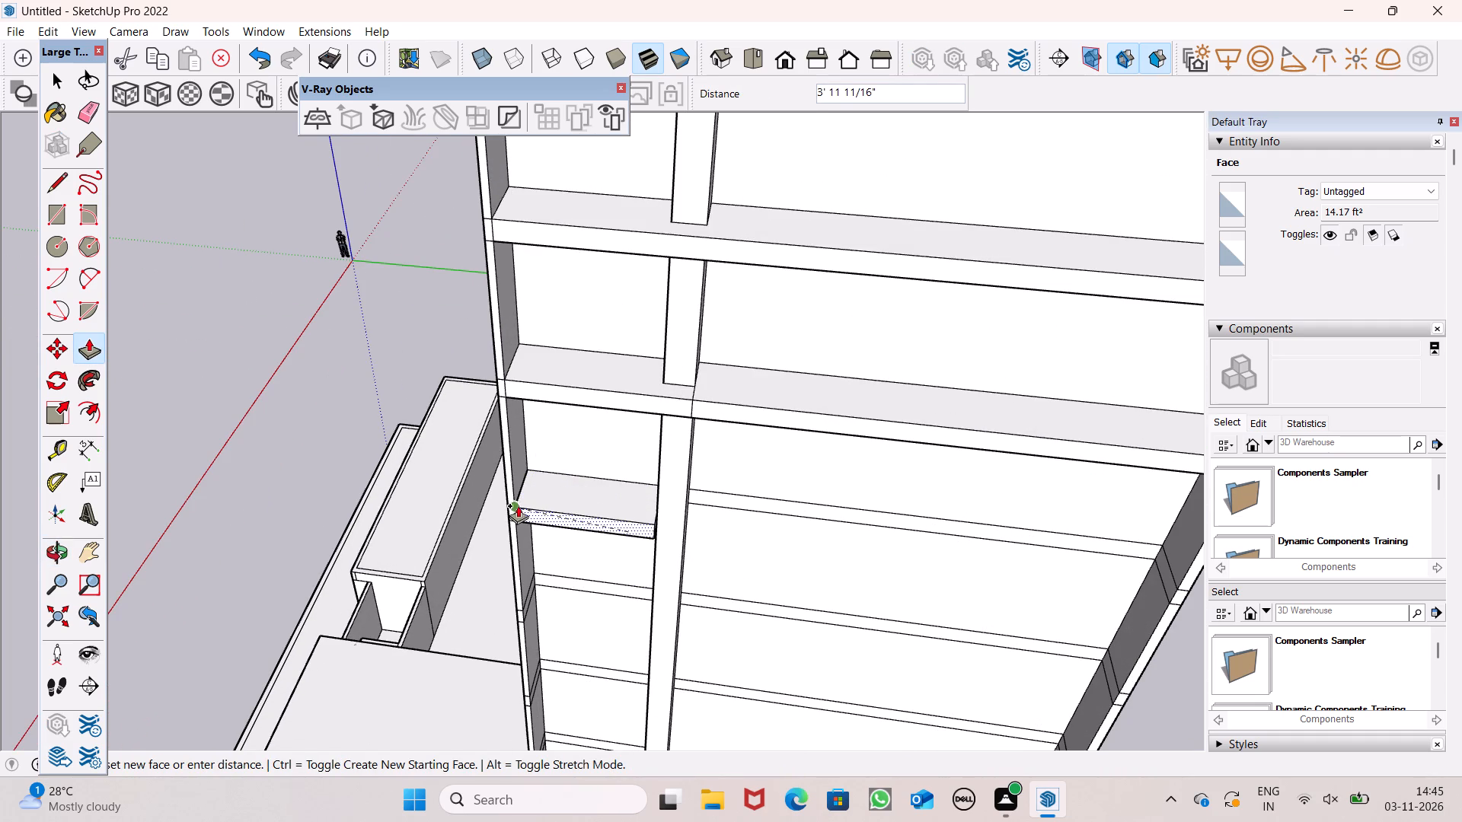
{"action": "left_click_drag", "start_coordinate": [518, 505], "coordinate": [516, 502]}
Pull the front face of the uppermost projecting band beam a further 1' 4 5/16" or so outward.
{"action": "scroll", "coordinate": [544, 419], "scroll_direction": "down", "scroll_amount": 7}
{"action": "middle_click_drag", "start_coordinate": [576, 463], "coordinate": [820, 406]}
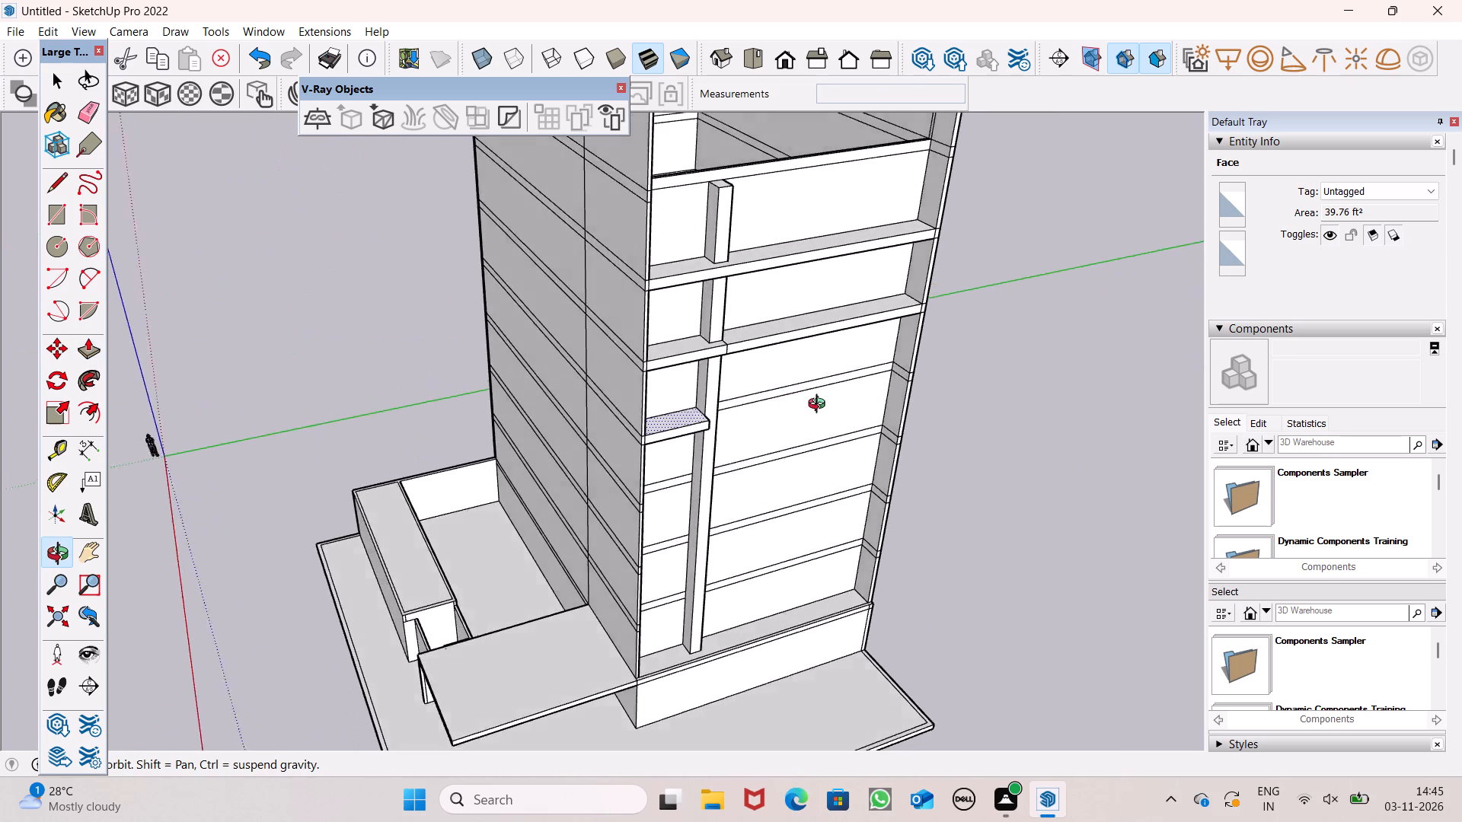
{"action": "middle_click_drag", "start_coordinate": [820, 406], "coordinate": [641, 448]}
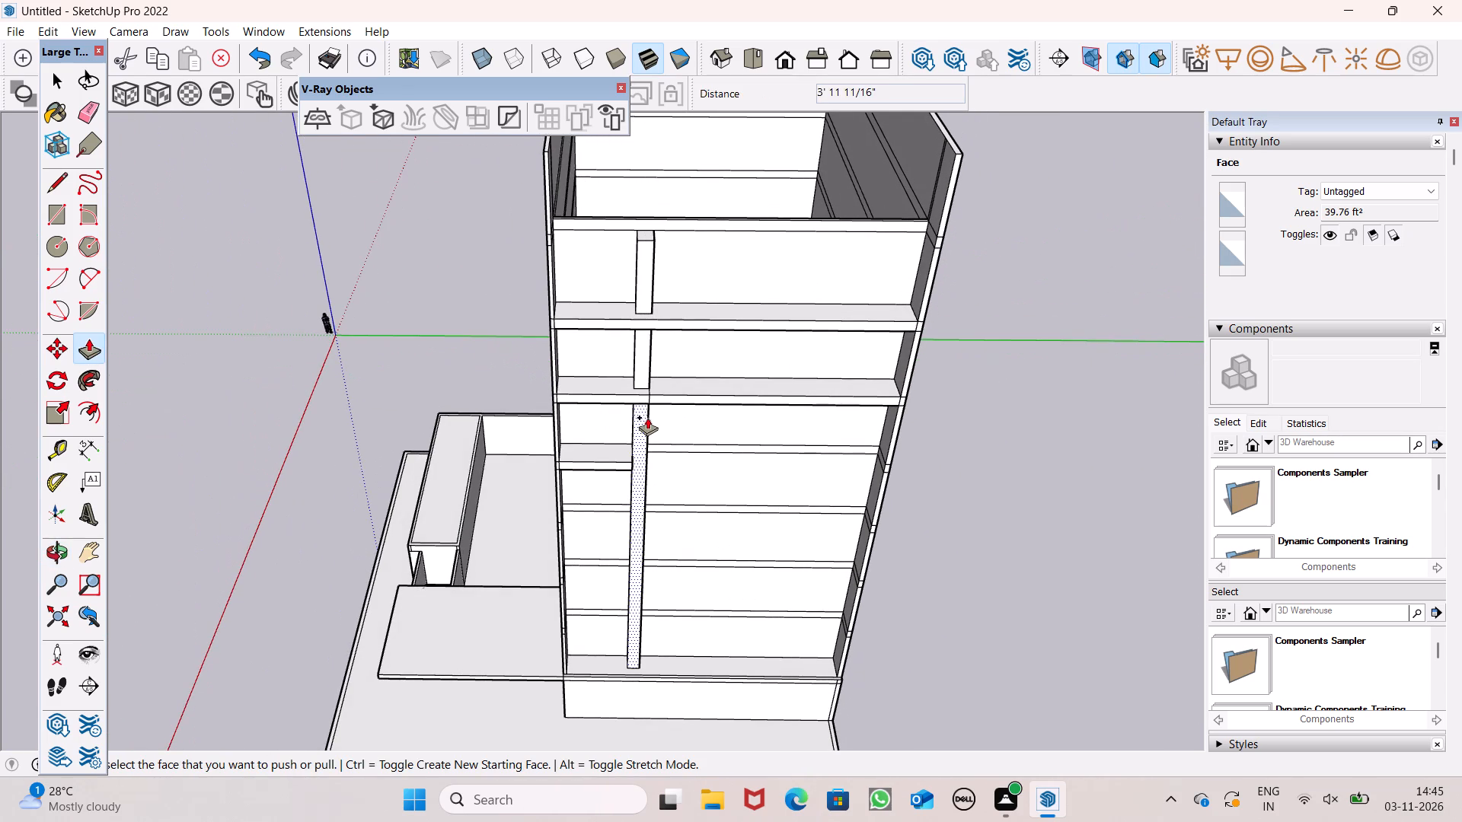
{"action": "middle_click_drag", "start_coordinate": [653, 429], "coordinate": [560, 487]}
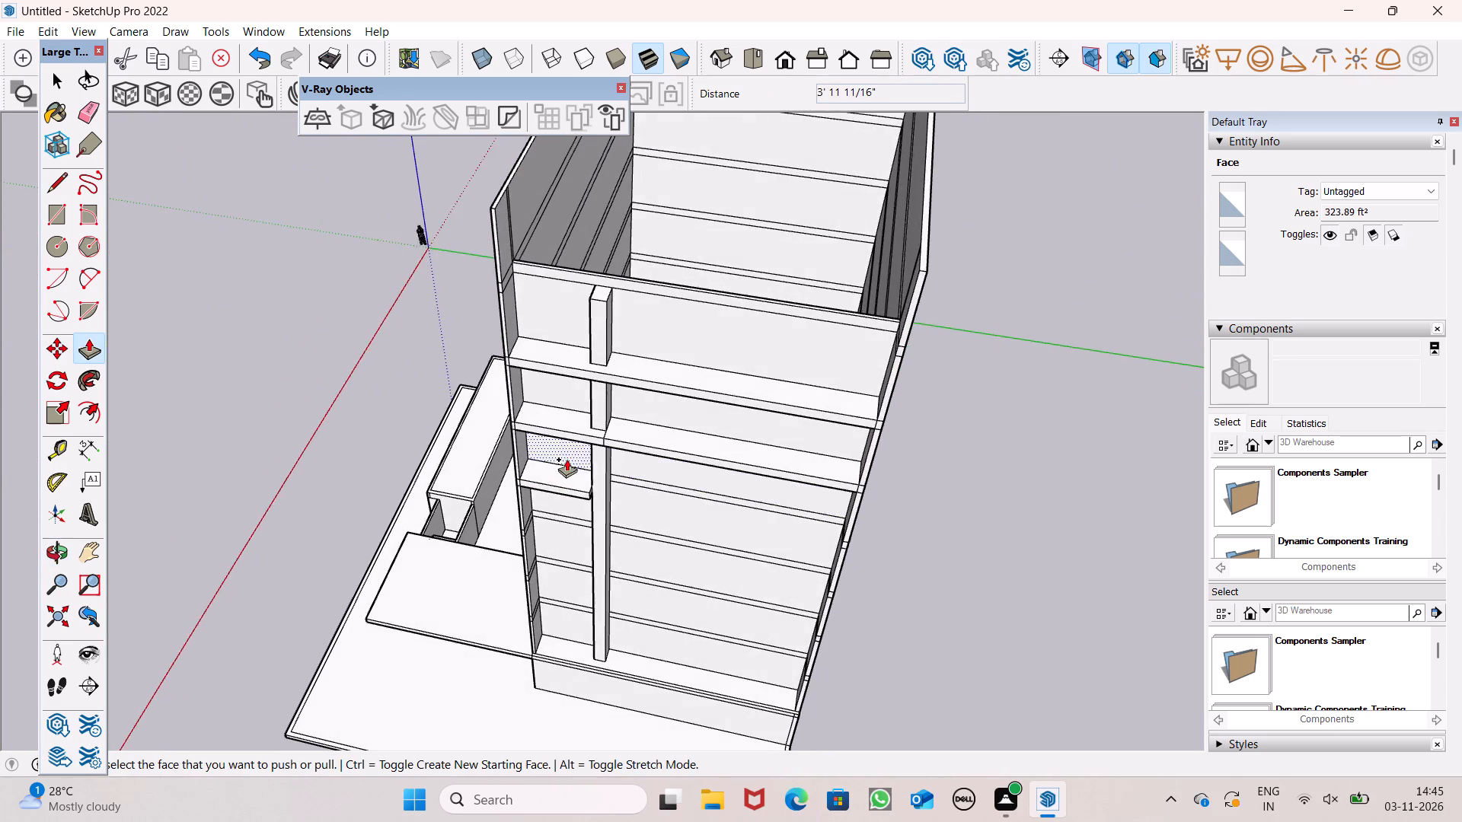
{"action": "scroll", "coordinate": [575, 454], "scroll_direction": "up", "scroll_amount": 5}
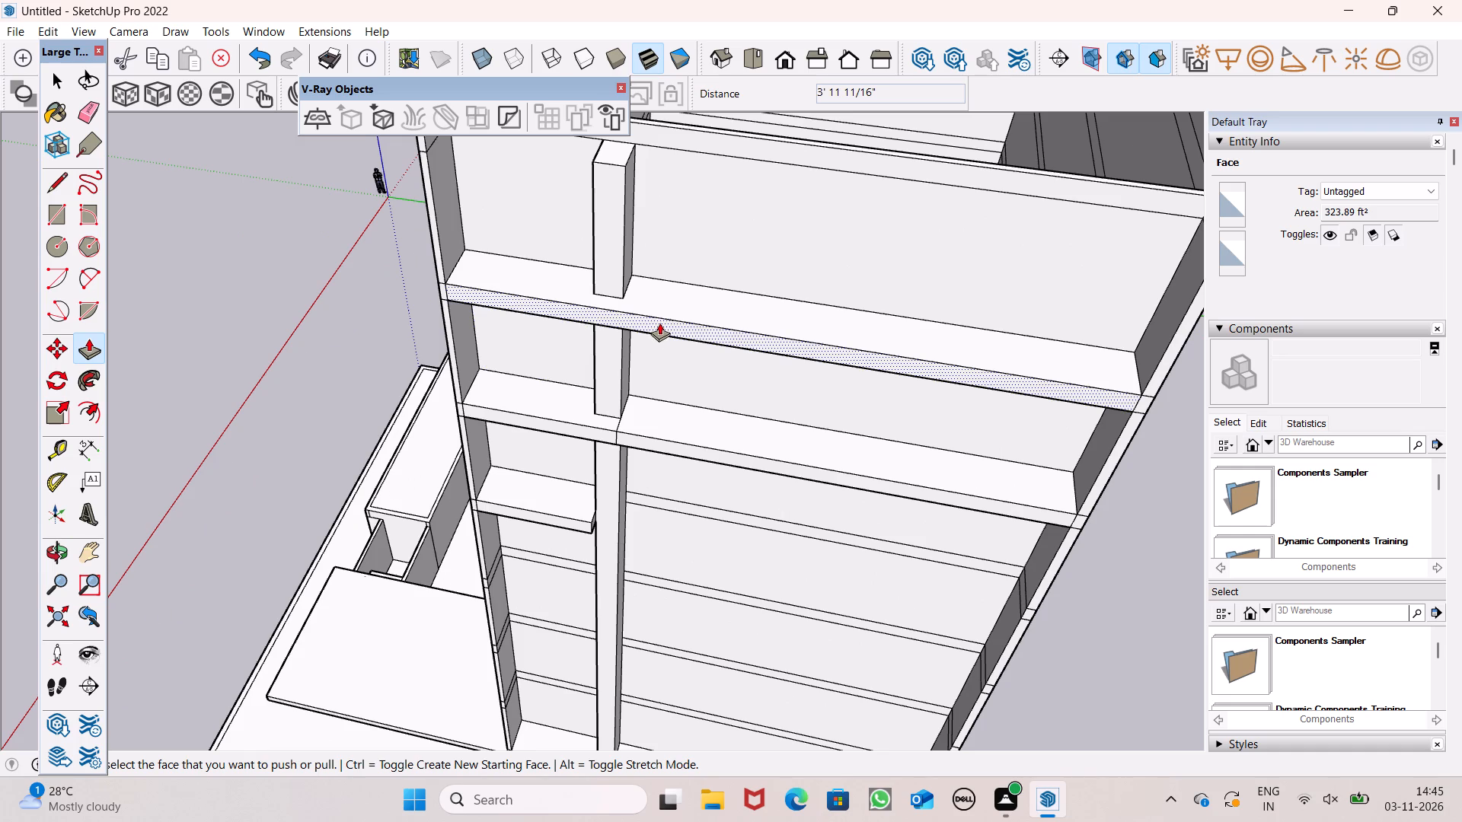
{"action": "left_click_drag", "start_coordinate": [659, 323], "coordinate": [656, 337]}
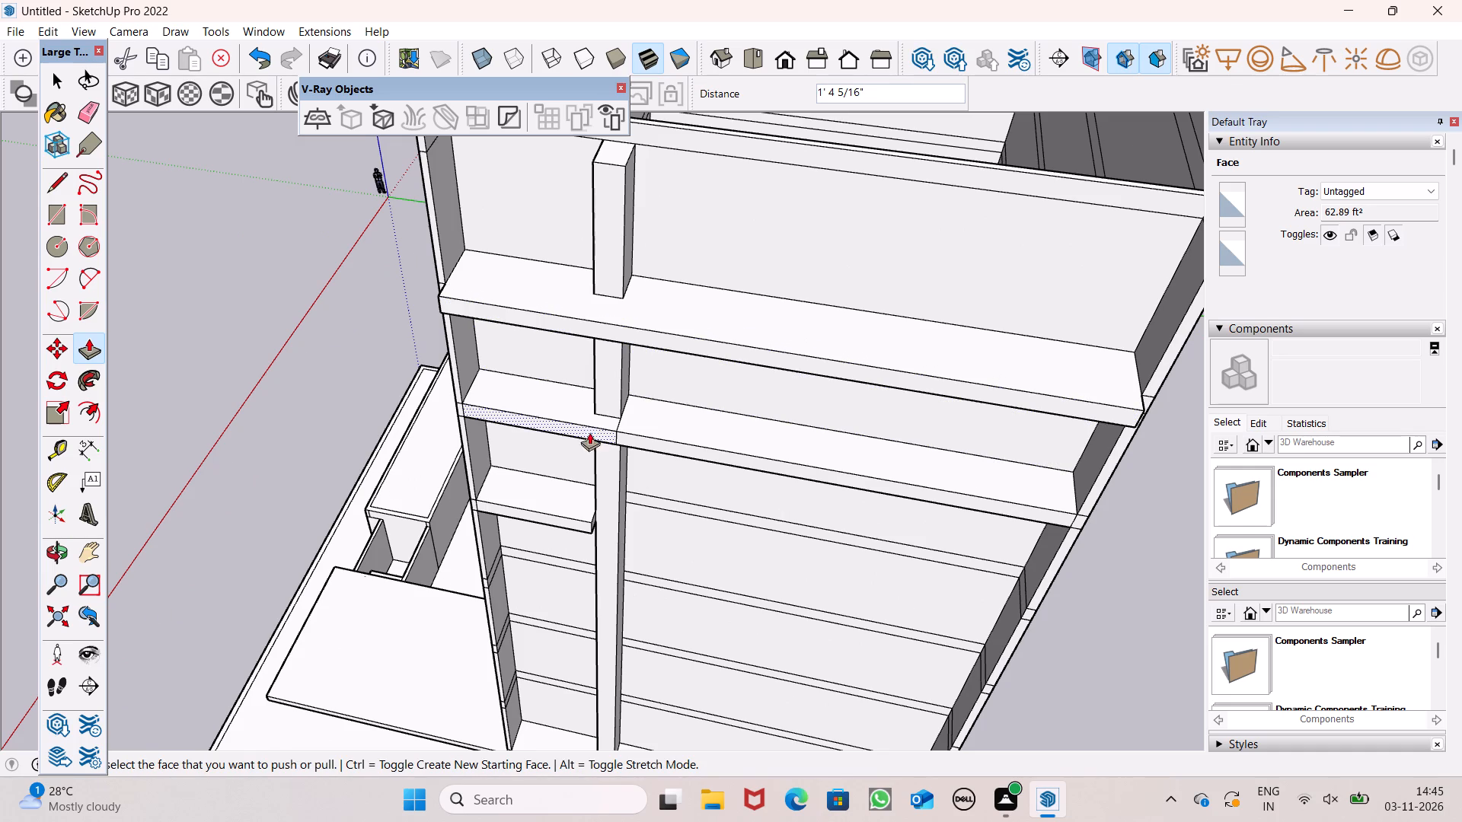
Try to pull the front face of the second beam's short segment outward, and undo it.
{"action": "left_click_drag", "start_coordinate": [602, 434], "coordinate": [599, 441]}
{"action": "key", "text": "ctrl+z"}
Pull the third band's long segment out 3' 11 11/16" to align with its short segment.
{"action": "scroll", "coordinate": [633, 381], "scroll_direction": "down", "scroll_amount": 5, "text": "ctrl"}
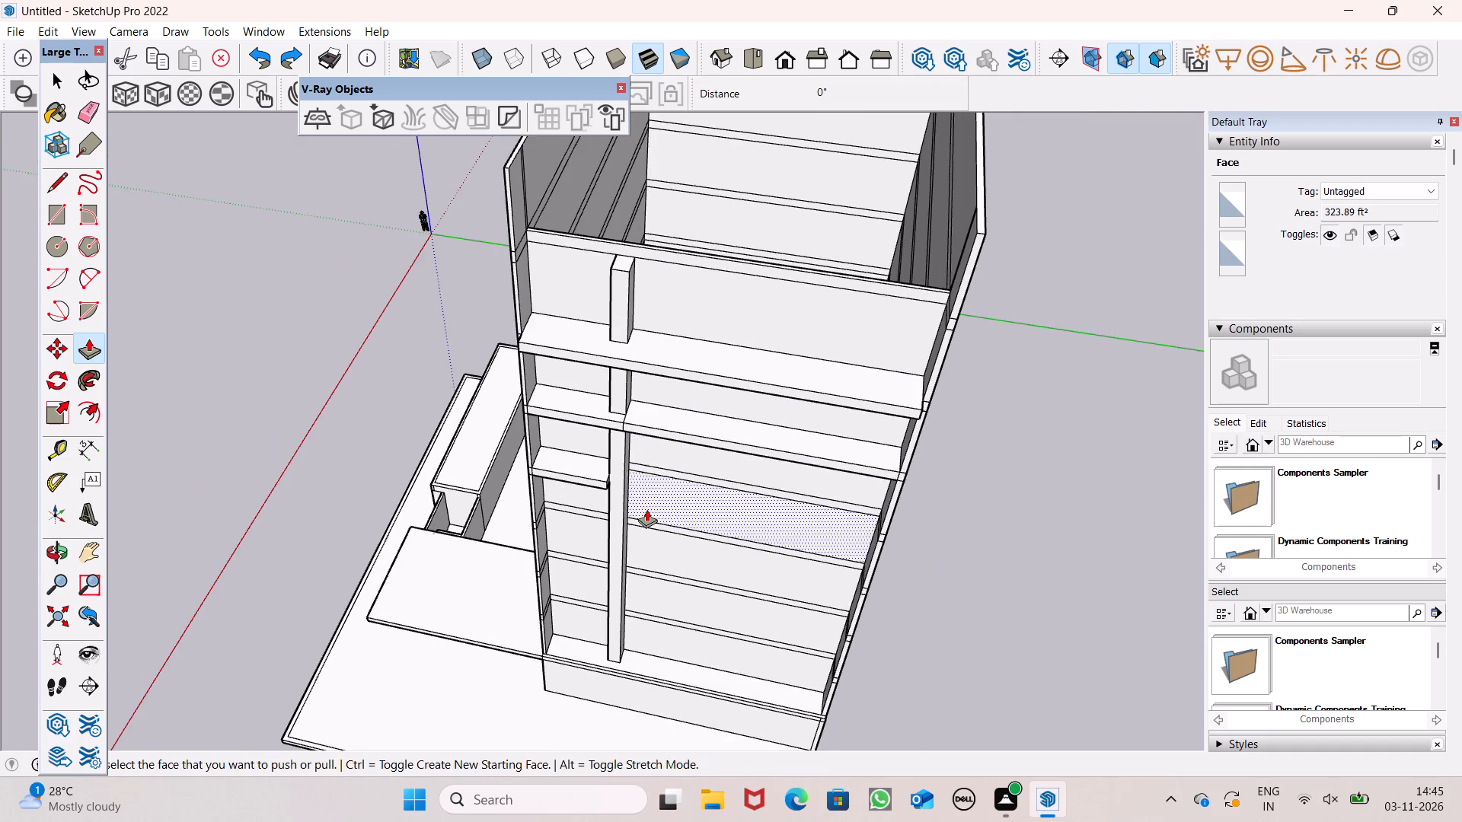
{"action": "middle_click_drag", "start_coordinate": [646, 509], "coordinate": [632, 435]}
{"action": "scroll", "coordinate": [629, 441], "scroll_direction": "up", "scroll_amount": 5}
{"action": "left_click_drag", "start_coordinate": [631, 425], "coordinate": [589, 453]}
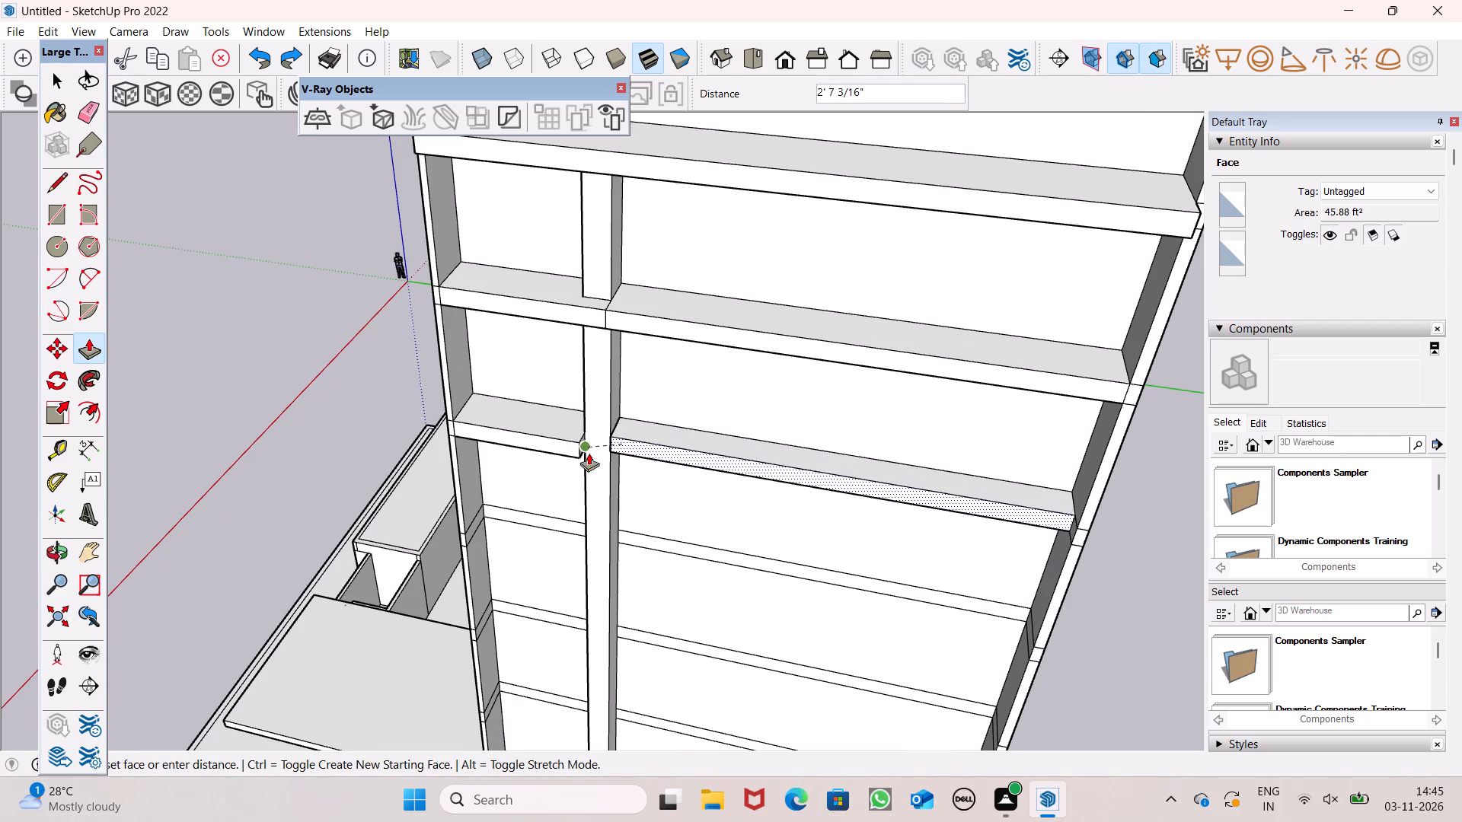
{"action": "left_click_drag", "start_coordinate": [589, 453], "coordinate": [576, 442]}
Extend the third band beam's short end face about 1' 11 15/16" across the column's front to the long segment.
{"action": "middle_click_drag", "start_coordinate": [575, 455], "coordinate": [587, 465]}
{"action": "scroll", "coordinate": [594, 470], "scroll_direction": "up", "scroll_amount": 7}
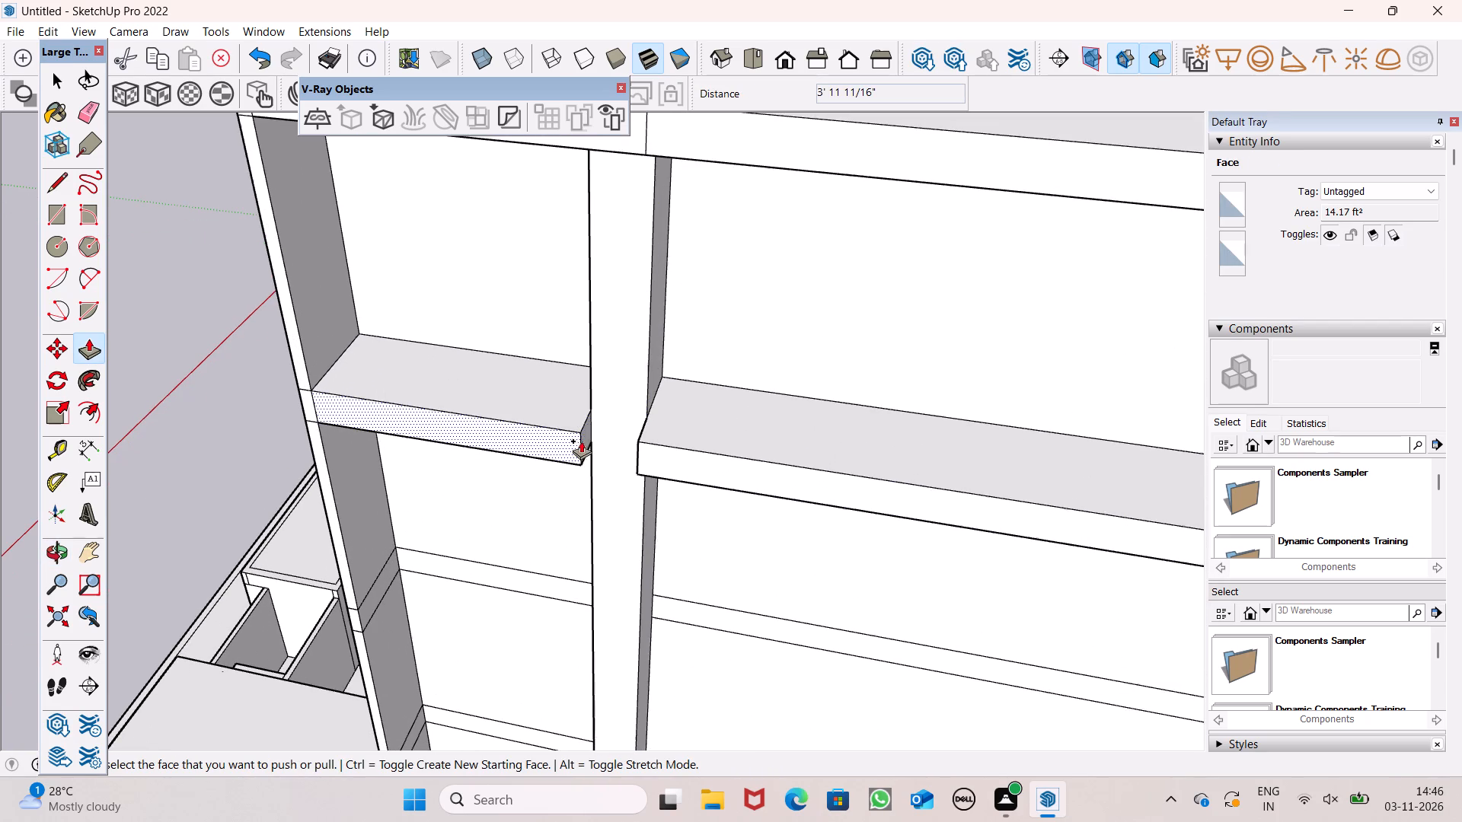
{"action": "left_click_drag", "start_coordinate": [589, 438], "coordinate": [640, 441]}
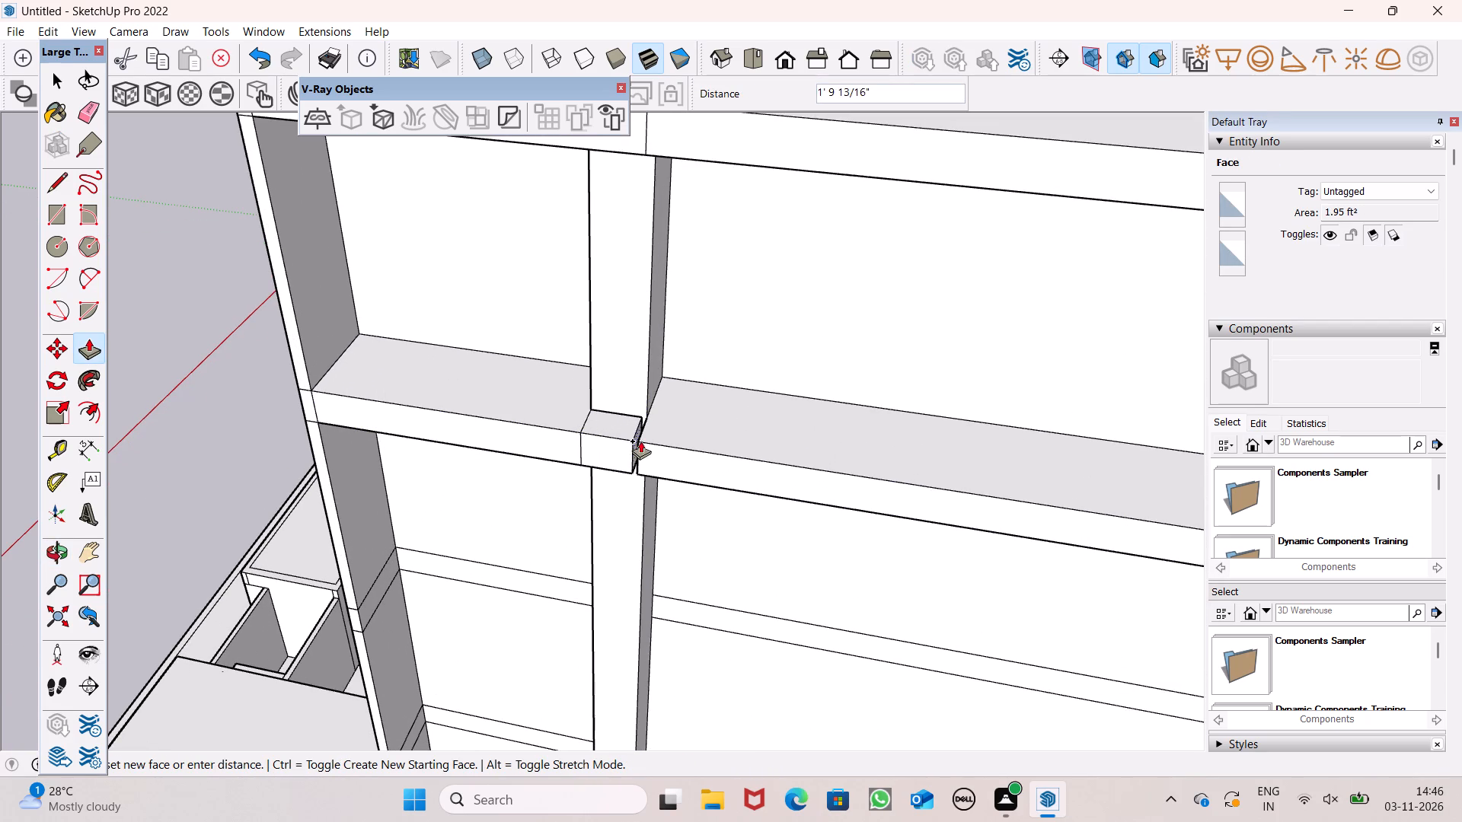
{"action": "left_click_drag", "start_coordinate": [640, 441], "coordinate": [640, 438]}
Pull the short and long segments of the fourth band from the top out 3' 11 11/16", flush with the side wall.
{"action": "scroll", "coordinate": [662, 332], "scroll_direction": "down", "scroll_amount": 12}
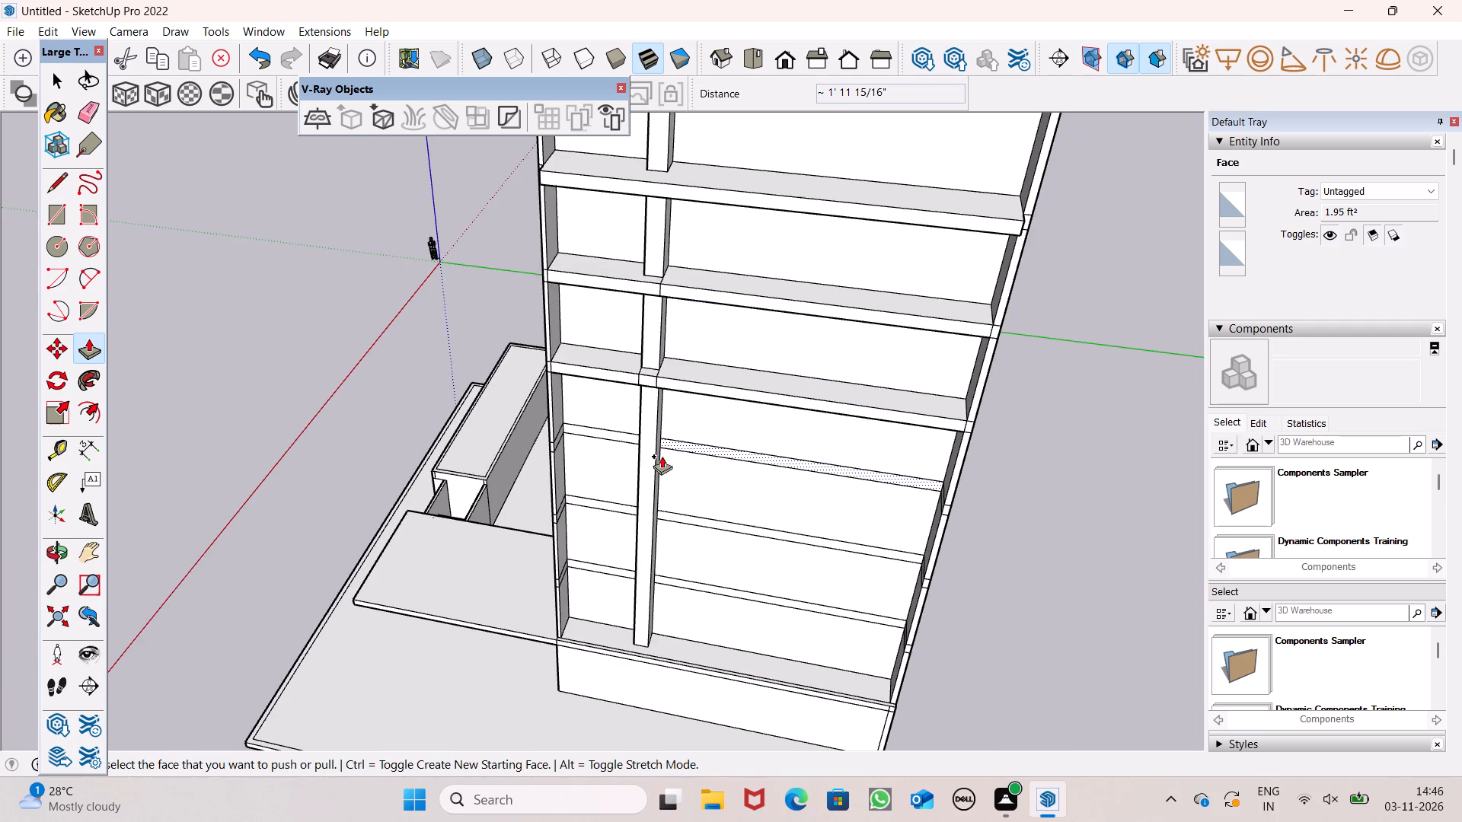
{"action": "middle_click_drag", "start_coordinate": [663, 453], "coordinate": [652, 397]}
{"action": "scroll", "coordinate": [652, 397], "scroll_direction": "up", "scroll_amount": 7}
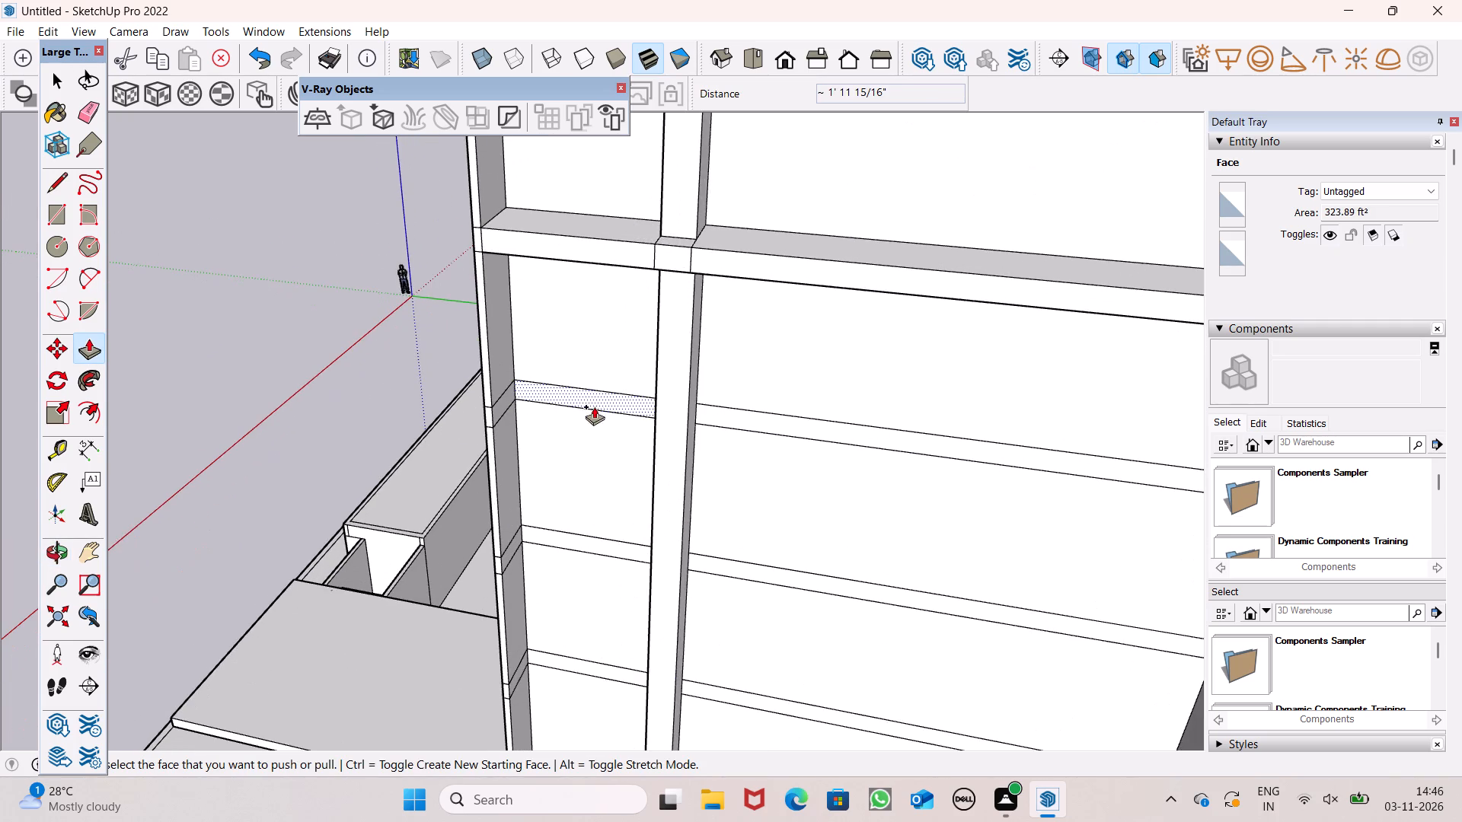
{"action": "left_click_drag", "start_coordinate": [594, 406], "coordinate": [637, 448]}
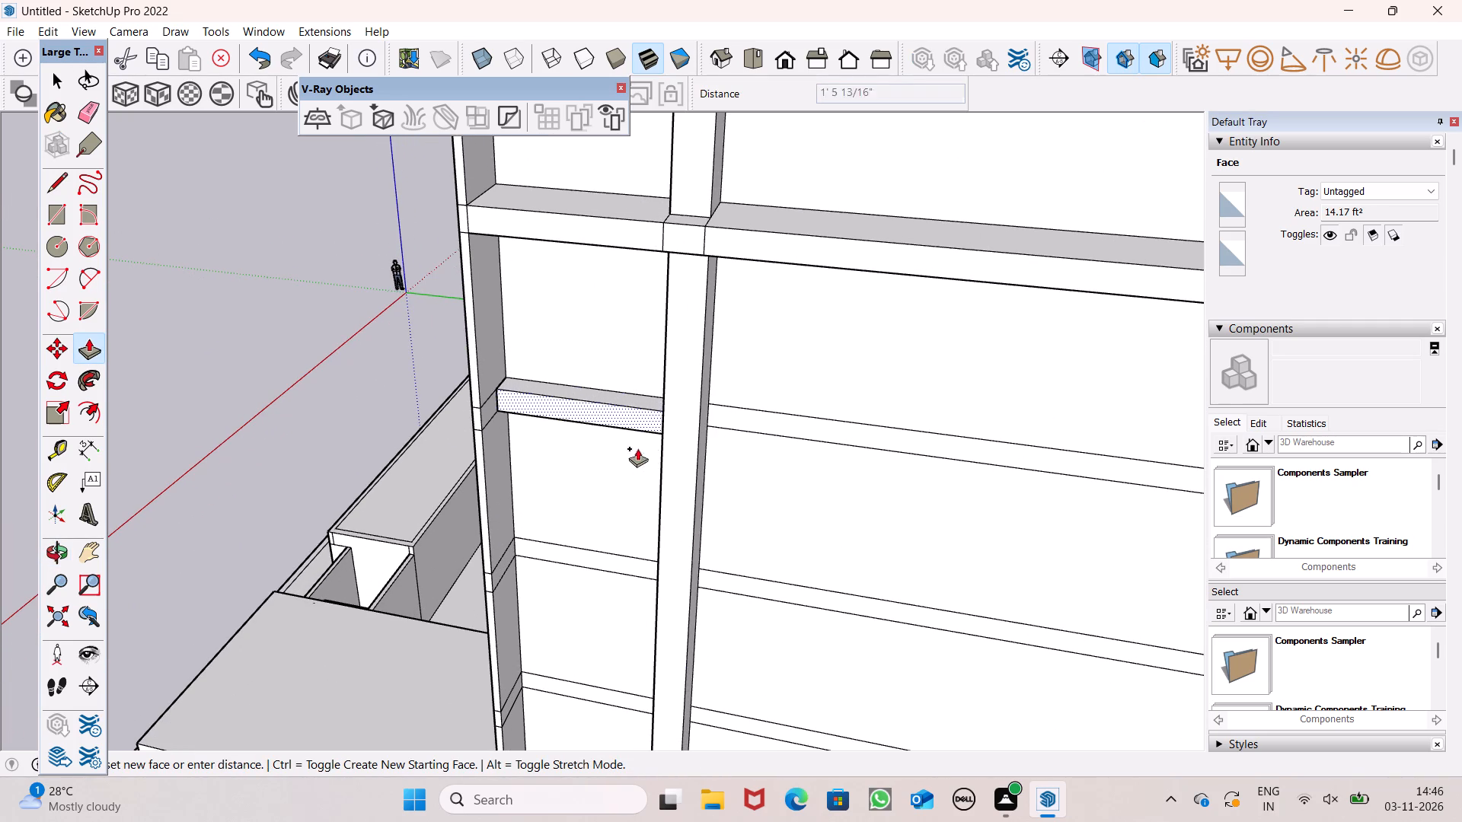
{"action": "left_click_drag", "start_coordinate": [637, 448], "coordinate": [476, 394]}
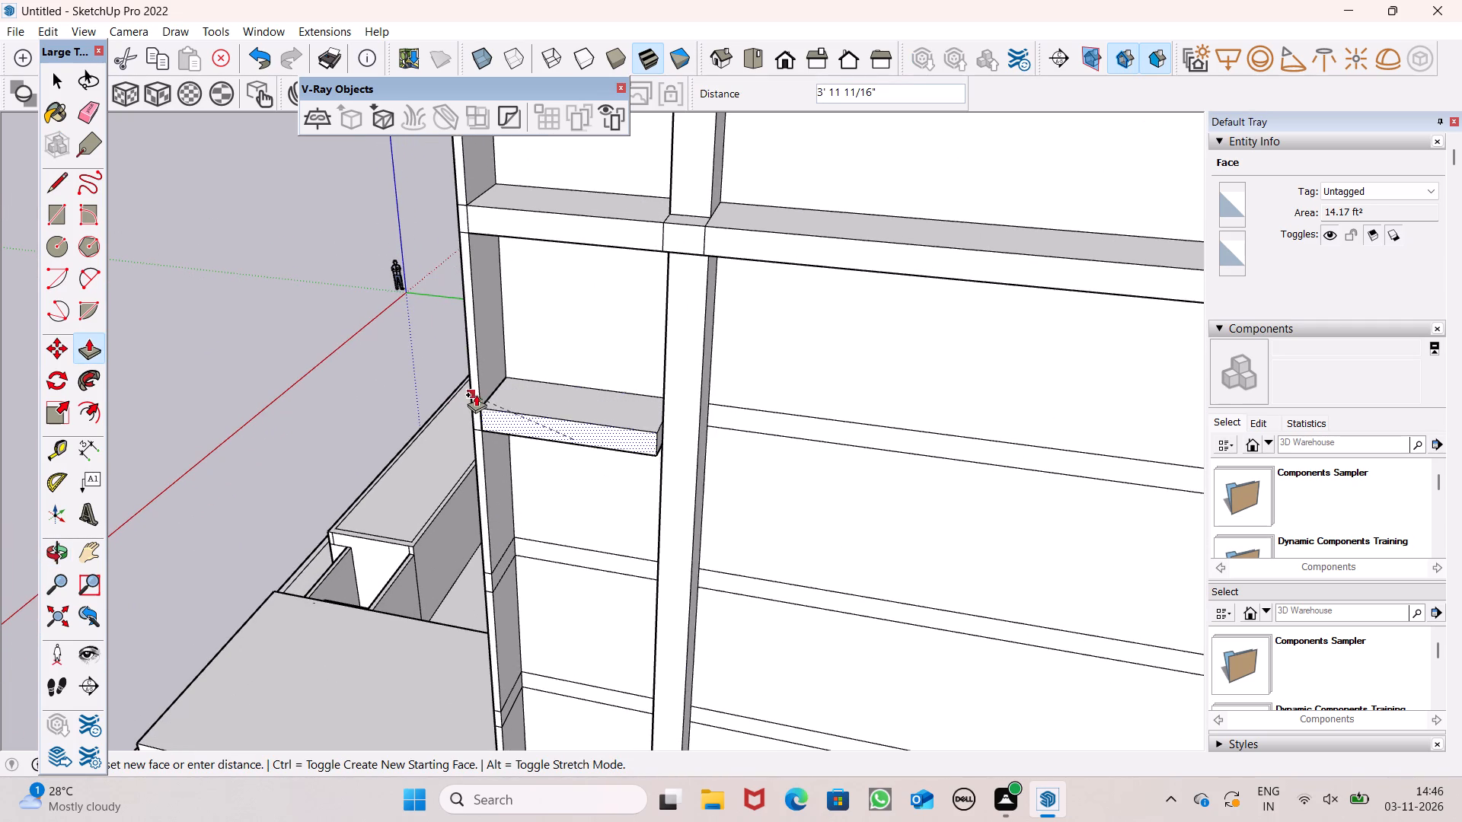
{"action": "left_click_drag", "start_coordinate": [476, 394], "coordinate": [478, 394]}
{"action": "left_click_drag", "start_coordinate": [727, 421], "coordinate": [660, 438]}
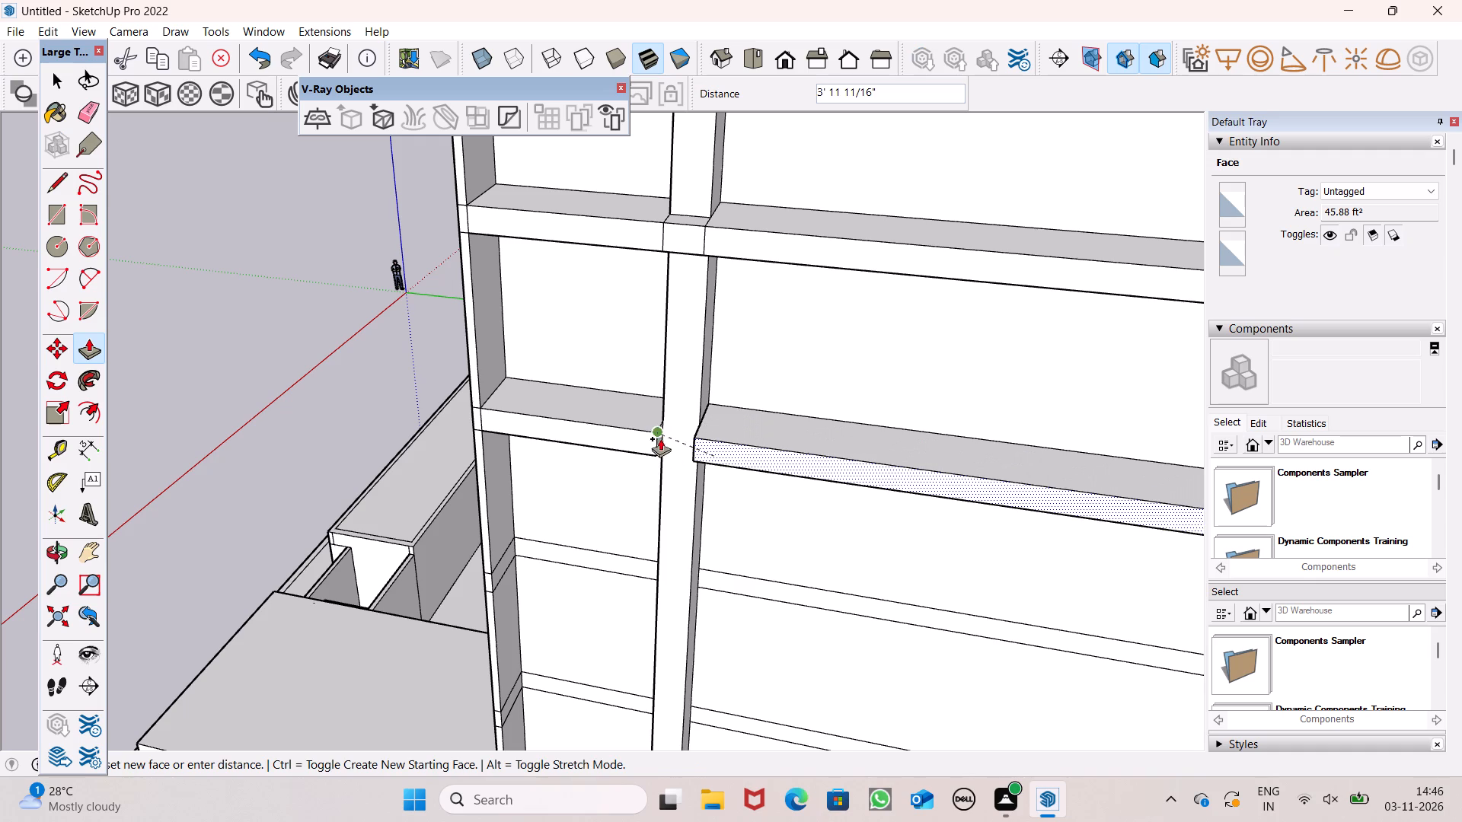
{"action": "left_click_drag", "start_coordinate": [660, 438], "coordinate": [659, 436]}
Extend the fourth band beam's short end face about 1' 11 15/16" across the column's front to the long segment.
{"action": "left_click_drag", "start_coordinate": [659, 443], "coordinate": [681, 454]}
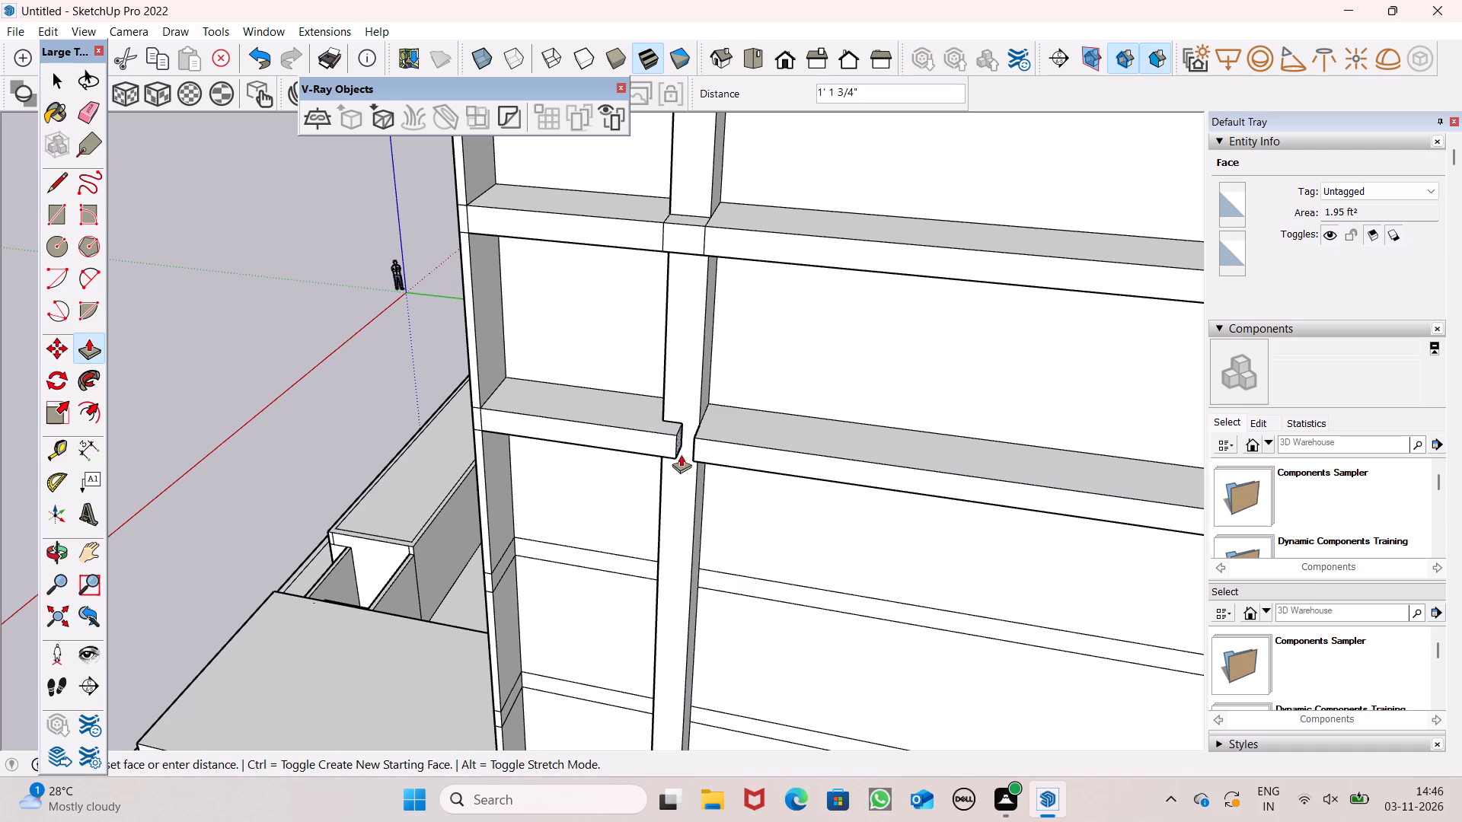
{"action": "left_click_drag", "start_coordinate": [681, 454], "coordinate": [691, 464]}
Pull the short and long segments of the fifth band from the top out 3' 11 11/16", flush with the side wall.
{"action": "scroll", "coordinate": [704, 361], "scroll_direction": "down", "scroll_amount": 7}
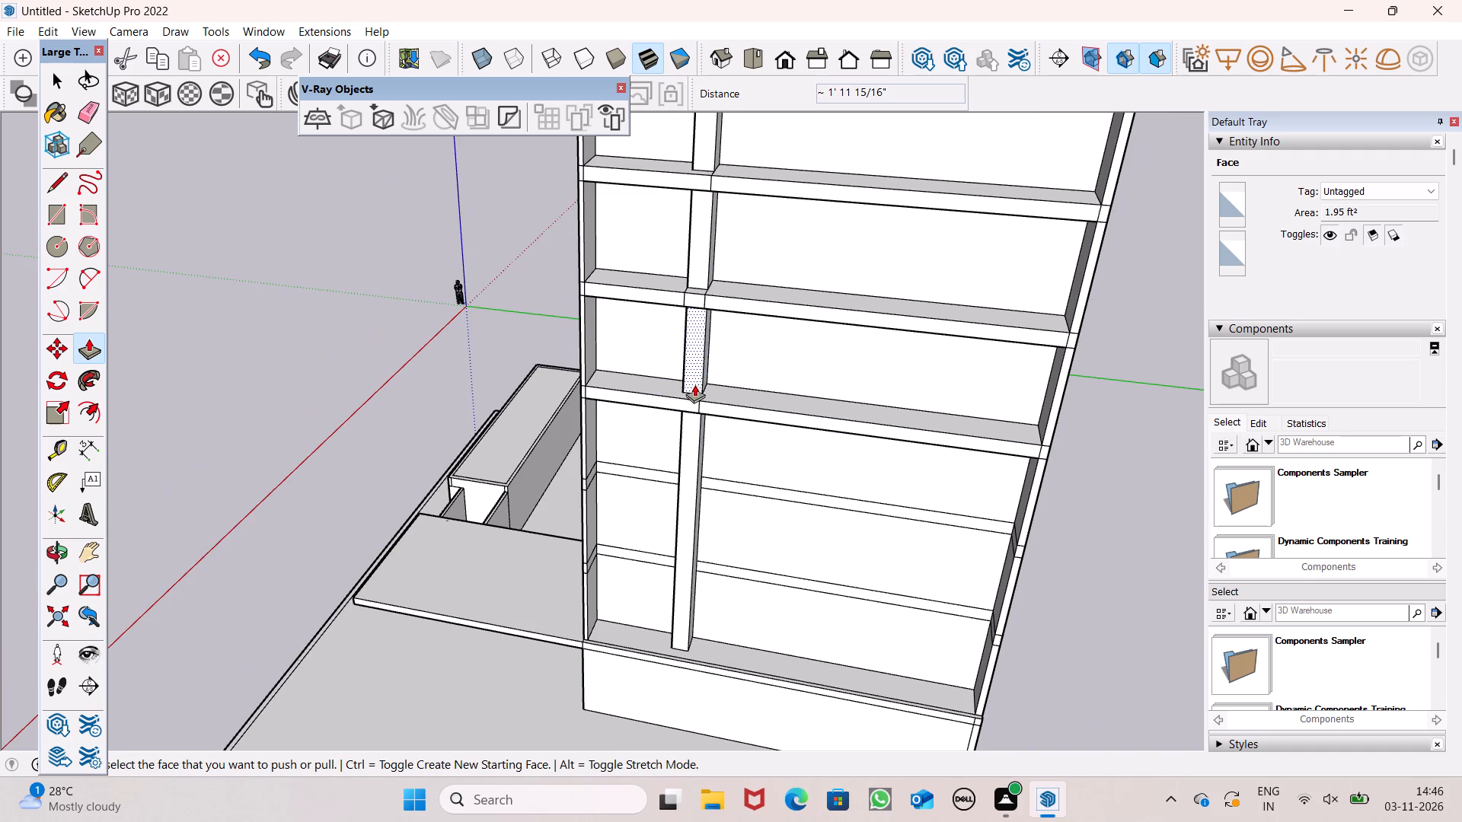
{"action": "scroll", "coordinate": [651, 479], "scroll_direction": "up", "scroll_amount": 4}
{"action": "left_click_drag", "start_coordinate": [602, 464], "coordinate": [549, 473]}
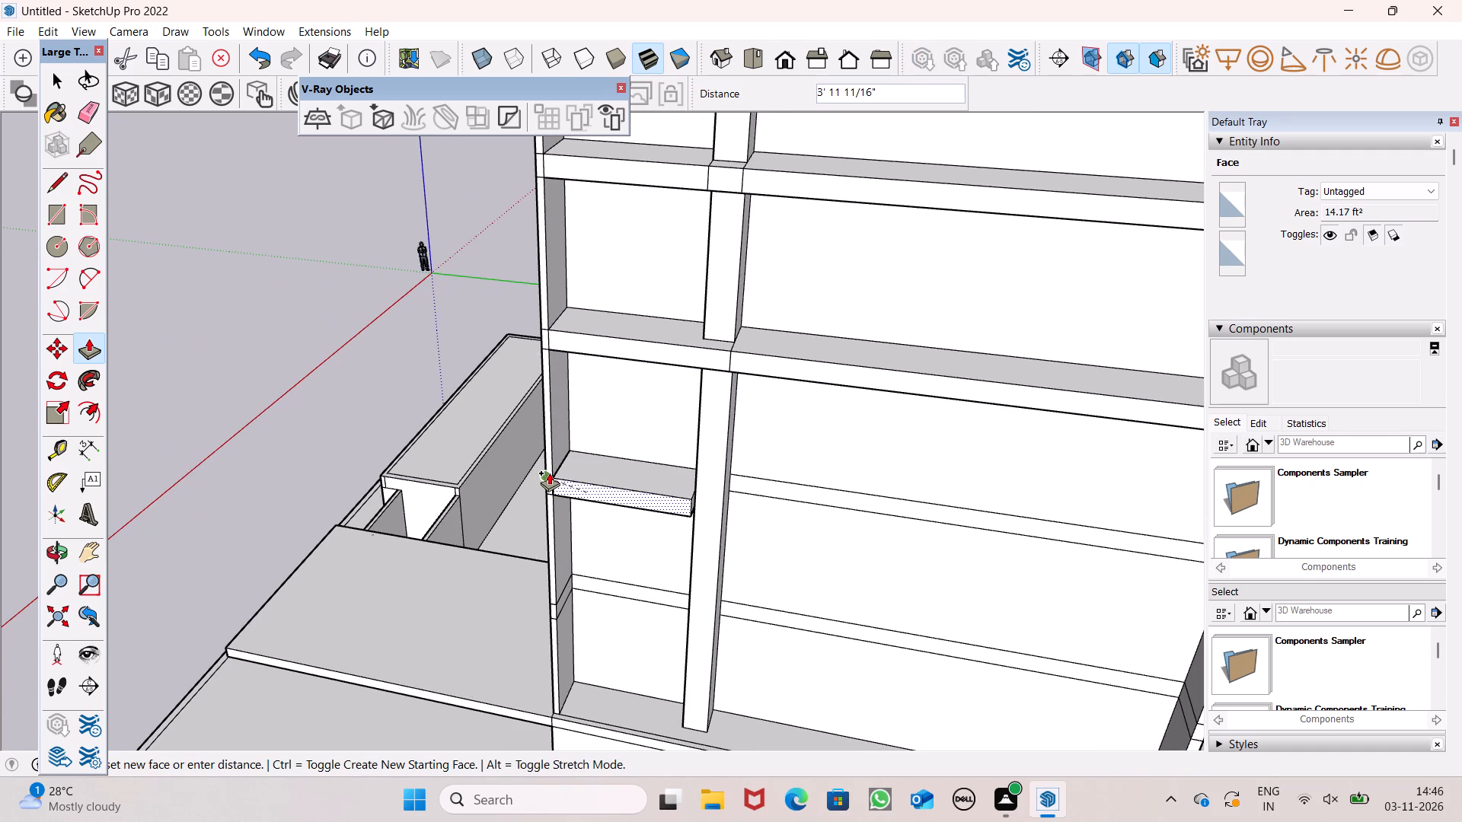
{"action": "left_click_drag", "start_coordinate": [549, 473], "coordinate": [549, 472]}
{"action": "left_click_drag", "start_coordinate": [742, 482], "coordinate": [678, 505]}
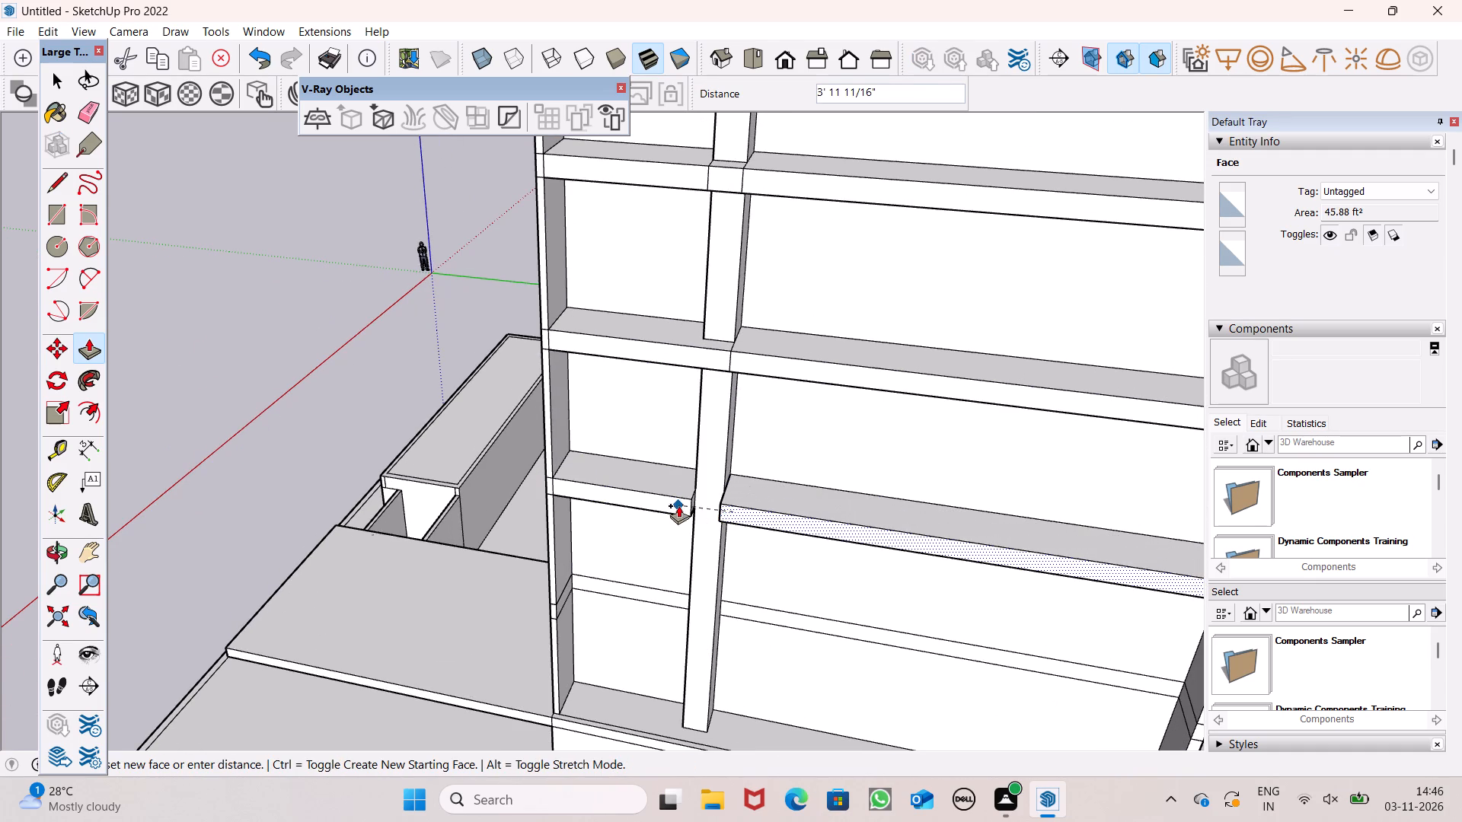
{"action": "left_click_drag", "start_coordinate": [678, 505], "coordinate": [678, 502]}
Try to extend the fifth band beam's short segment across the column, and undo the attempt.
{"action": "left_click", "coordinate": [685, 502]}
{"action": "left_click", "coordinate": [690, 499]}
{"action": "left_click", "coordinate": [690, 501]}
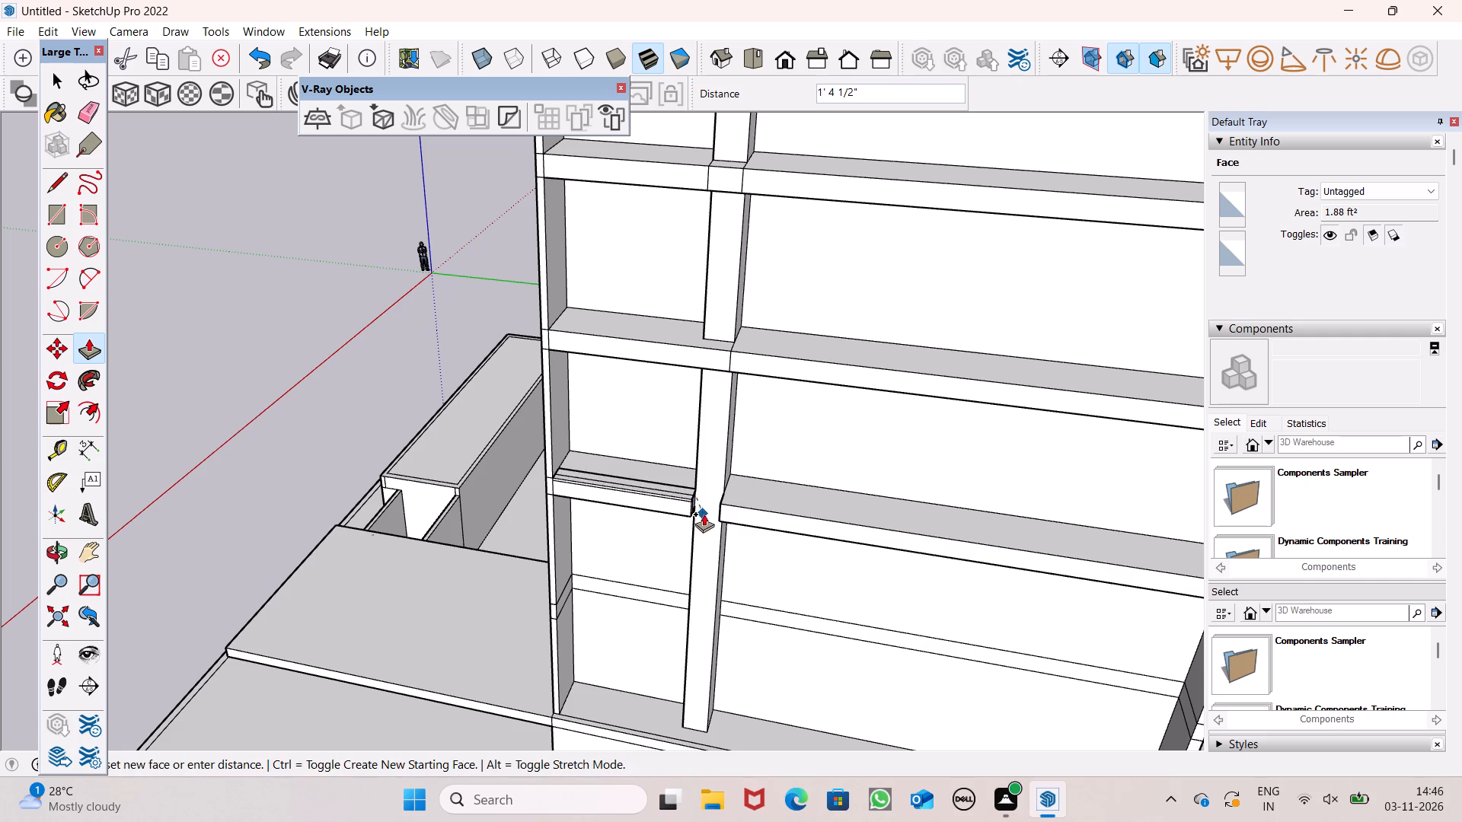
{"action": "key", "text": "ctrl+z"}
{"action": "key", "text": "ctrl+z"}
Extend the fifth band beam's short end face about 1' 11 15/16" across the column's front to the long segment.
{"action": "scroll", "coordinate": [699, 509], "scroll_direction": "up", "scroll_amount": 1}
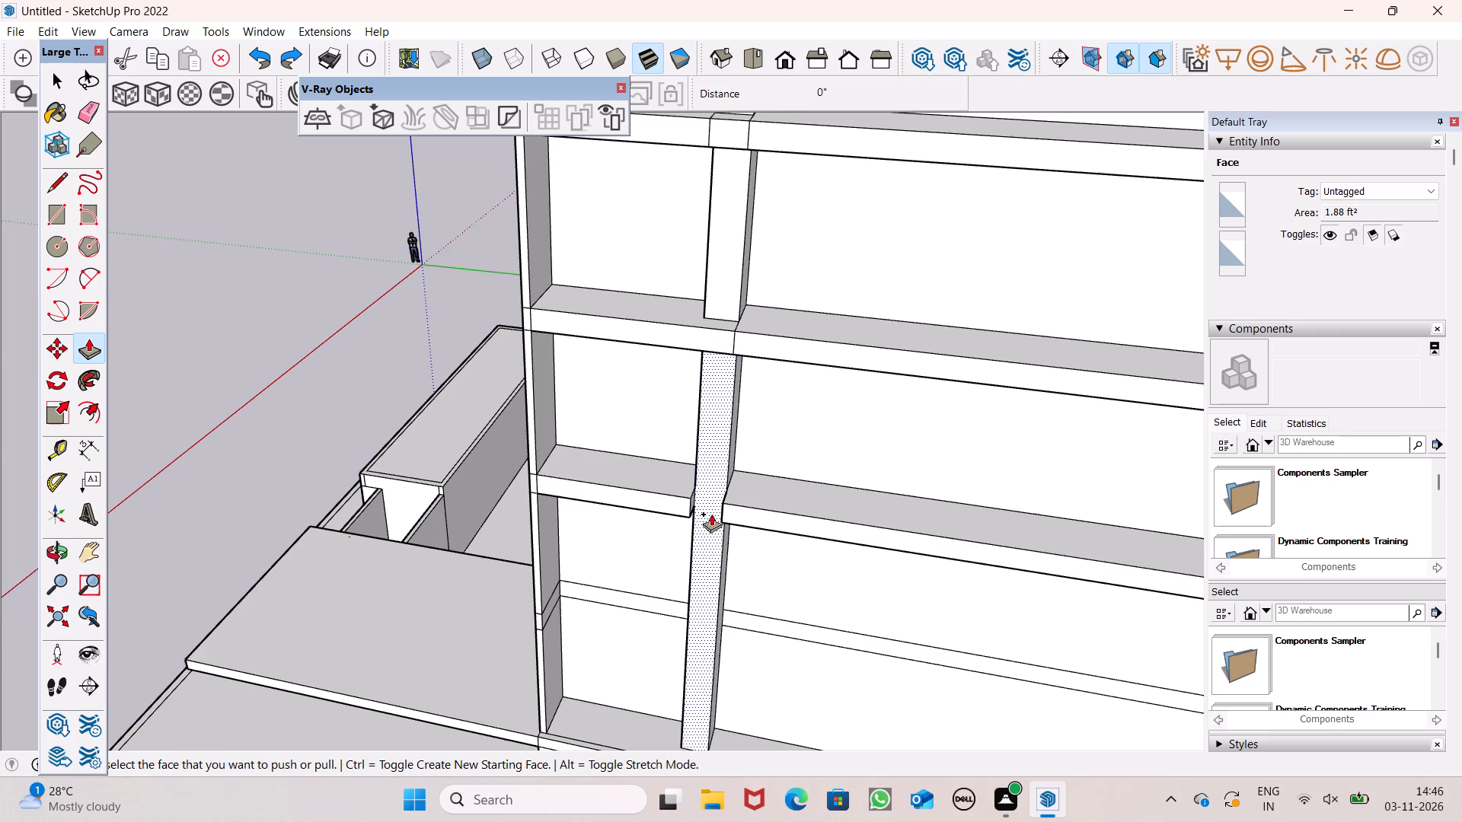
{"action": "middle_click_drag", "start_coordinate": [742, 530], "coordinate": [694, 529]}
{"action": "scroll", "coordinate": [758, 543], "scroll_direction": "up", "scroll_amount": 1}
{"action": "scroll", "coordinate": [666, 508], "scroll_direction": "up", "scroll_amount": 3}
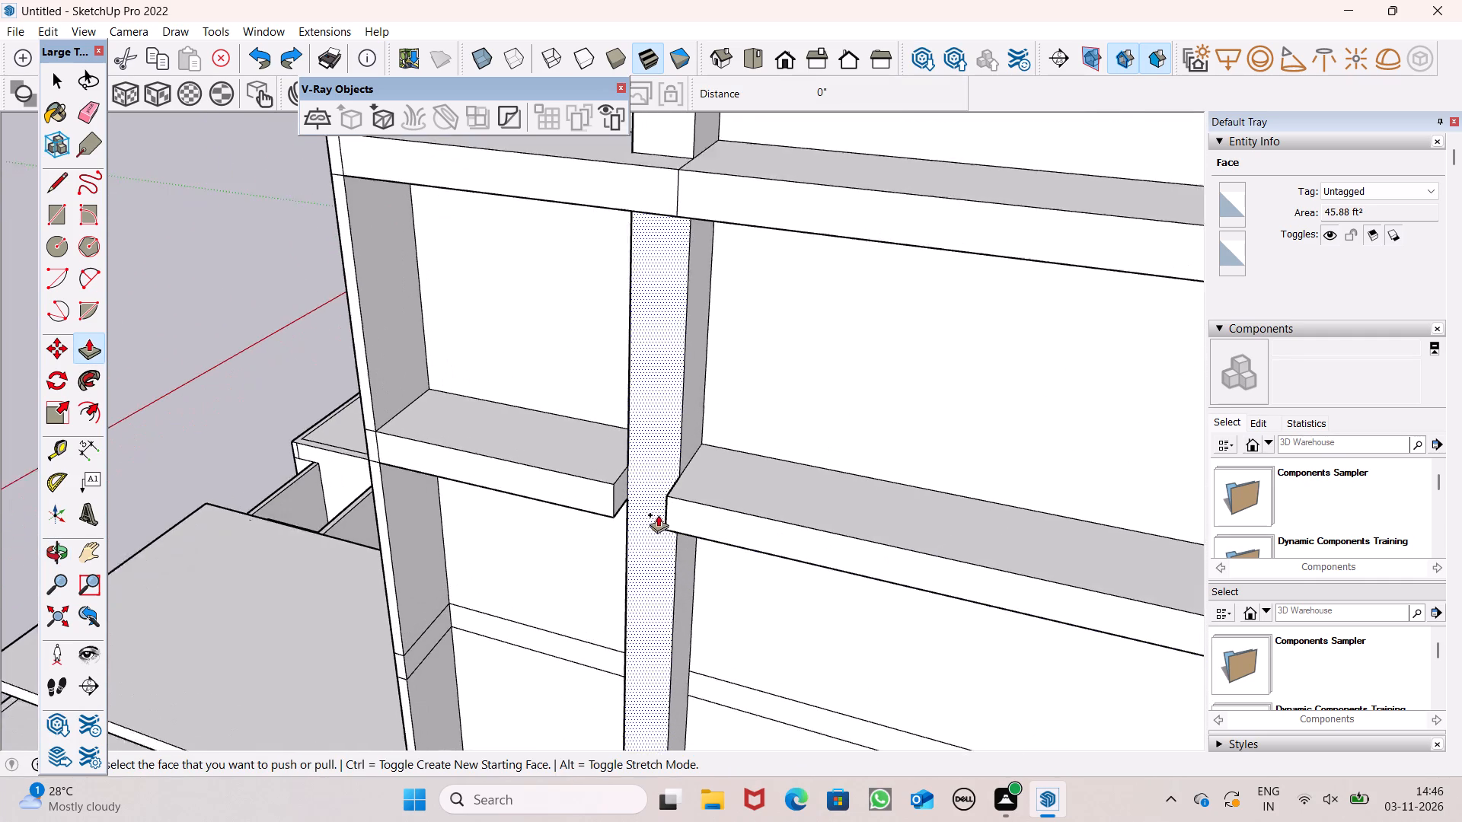
{"action": "scroll", "coordinate": [658, 515], "scroll_direction": "up", "scroll_amount": 2}
{"action": "left_click_drag", "start_coordinate": [615, 495], "coordinate": [618, 503]}
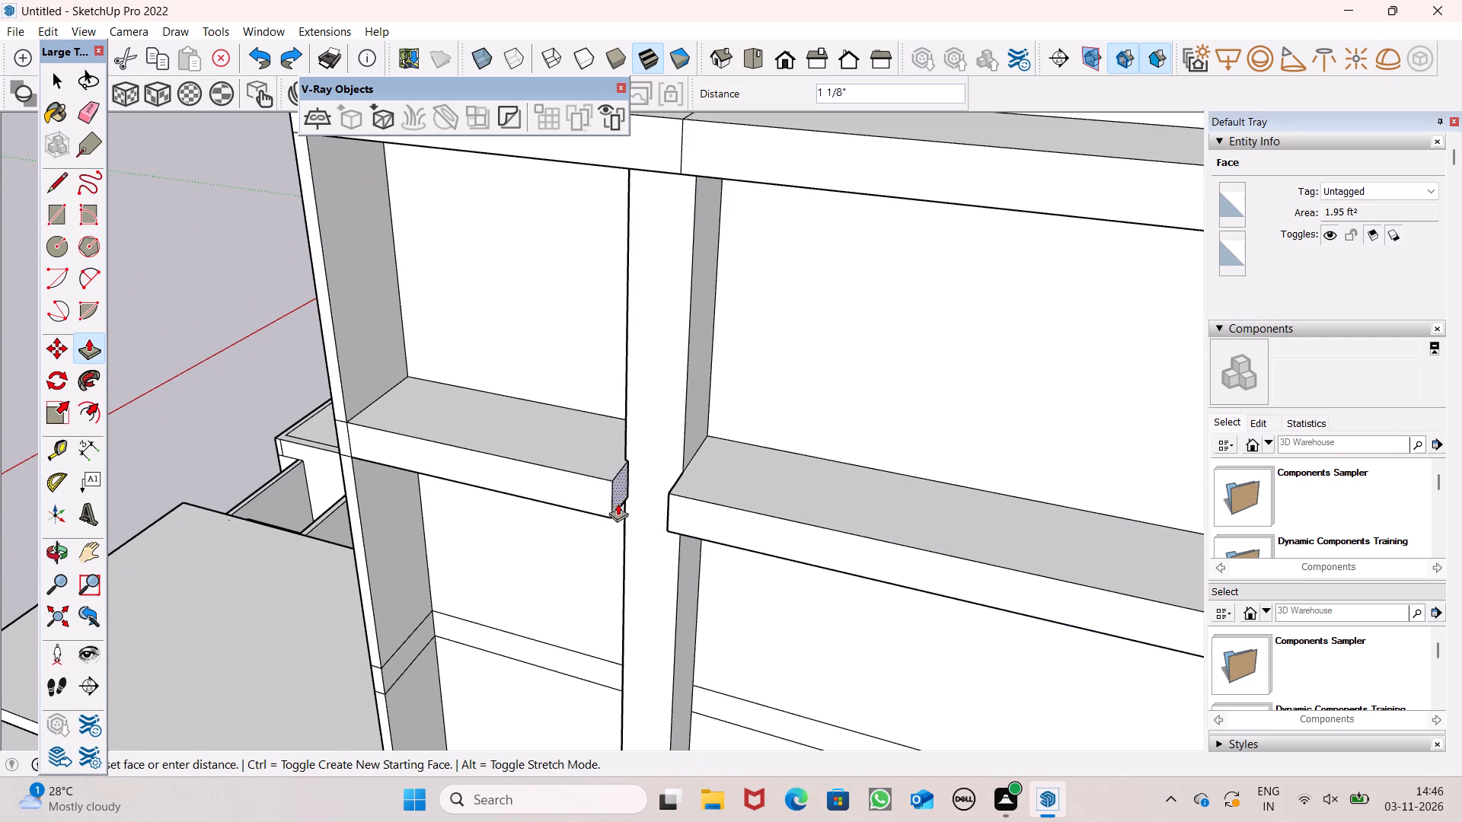
{"action": "left_click_drag", "start_coordinate": [618, 503], "coordinate": [666, 530]}
Pull the long segment of the sixth band from the top out 3' 11 11/16", flush with the side wall's edge.
{"action": "scroll", "coordinate": [763, 342], "scroll_direction": "down", "scroll_amount": 7}
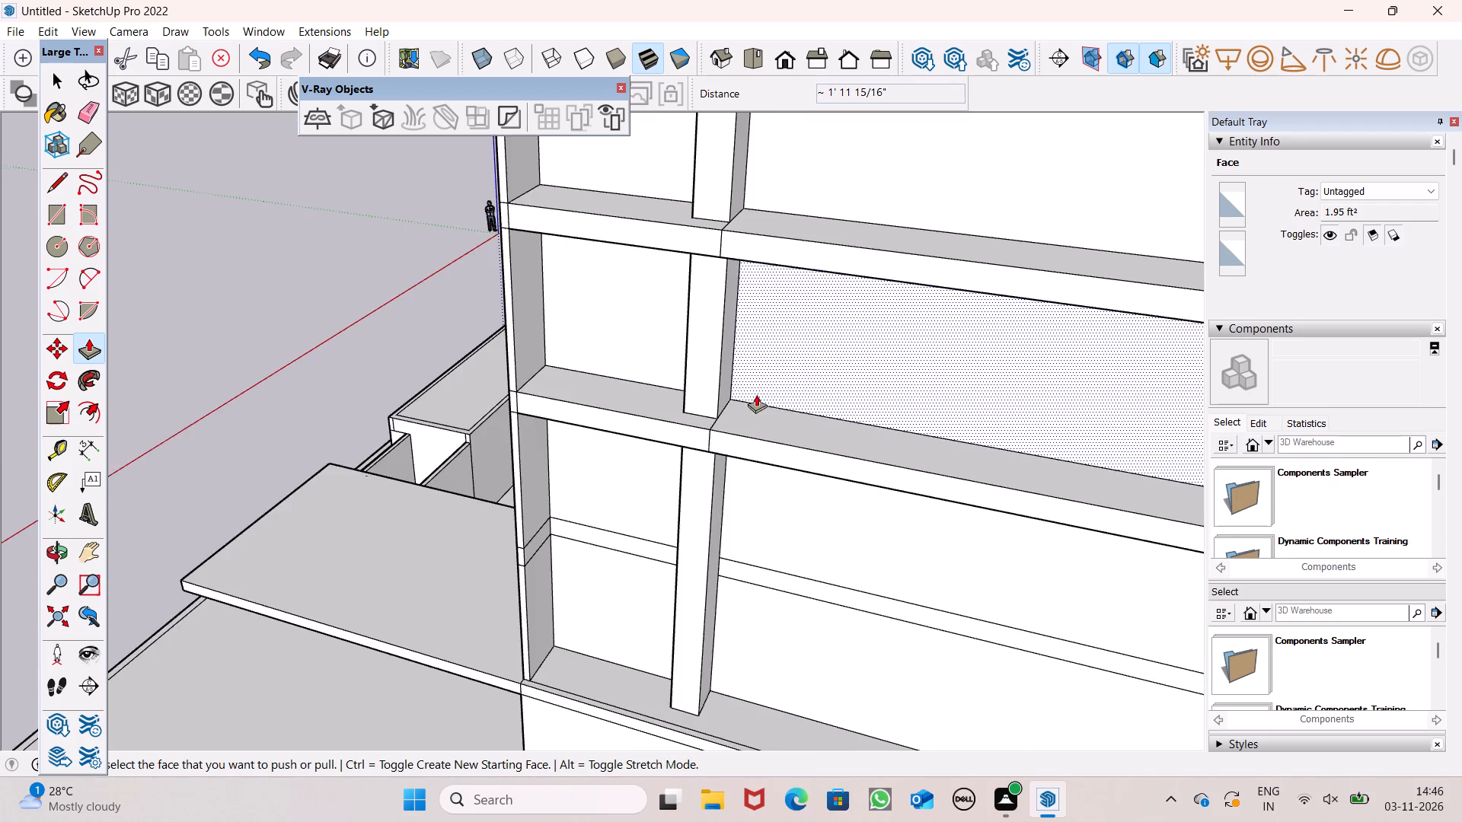
{"action": "scroll", "coordinate": [744, 416], "scroll_direction": "down", "scroll_amount": 4}
{"action": "scroll", "coordinate": [738, 547], "scroll_direction": "up", "scroll_amount": 4}
{"action": "left_click_drag", "start_coordinate": [731, 504], "coordinate": [726, 521]}
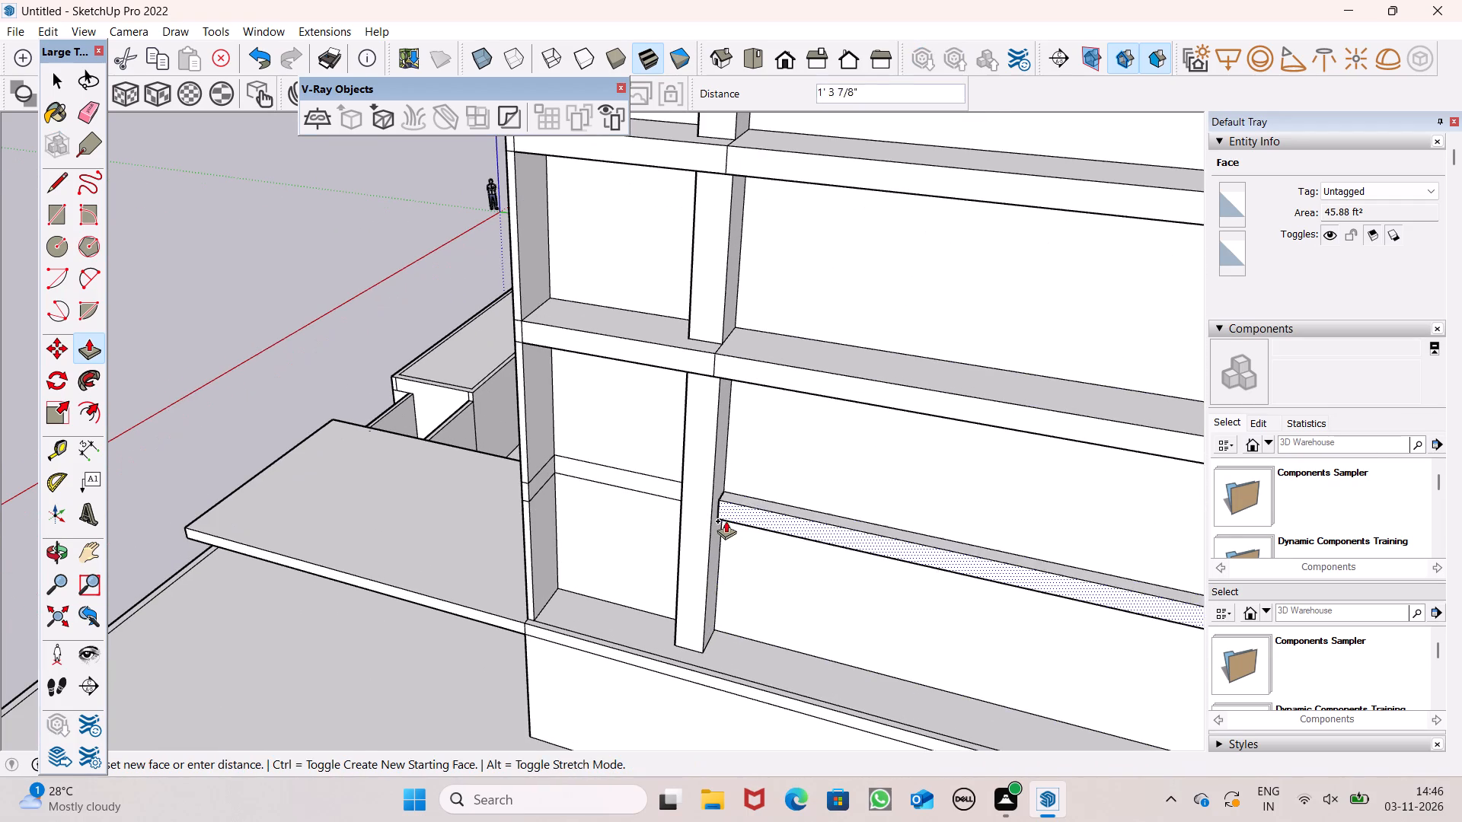
{"action": "left_click_drag", "start_coordinate": [726, 521], "coordinate": [535, 499]}
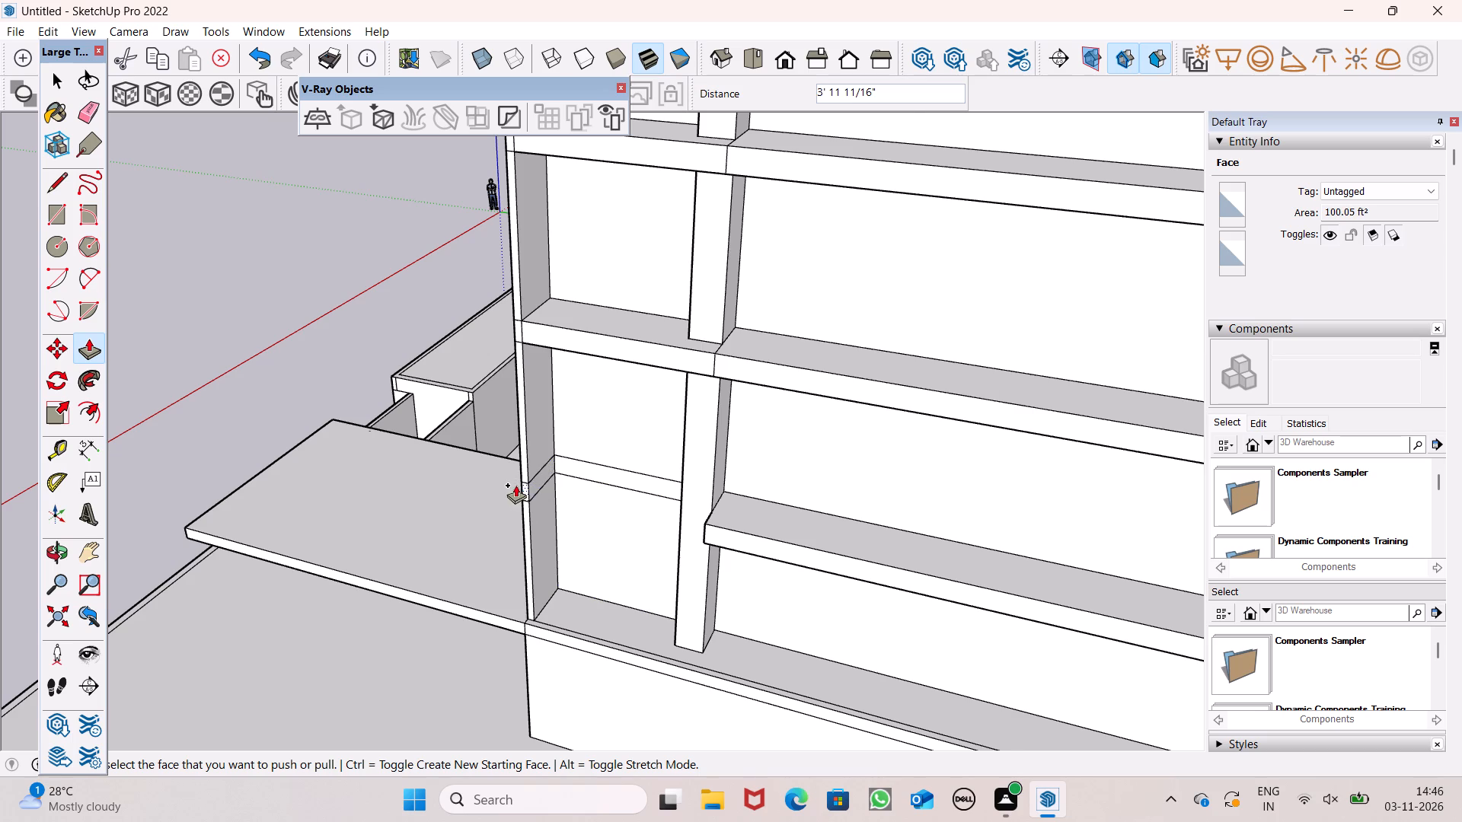
Pull the short segment of the sixth band from the top out 3' 11 11/16", flush with the side wall's edge.
{"action": "scroll", "coordinate": [513, 485], "scroll_direction": "up", "scroll_amount": 1}
{"action": "scroll", "coordinate": [471, 489], "scroll_direction": "down", "scroll_amount": 2}
{"action": "middle_click_drag", "start_coordinate": [474, 495], "coordinate": [574, 537]}
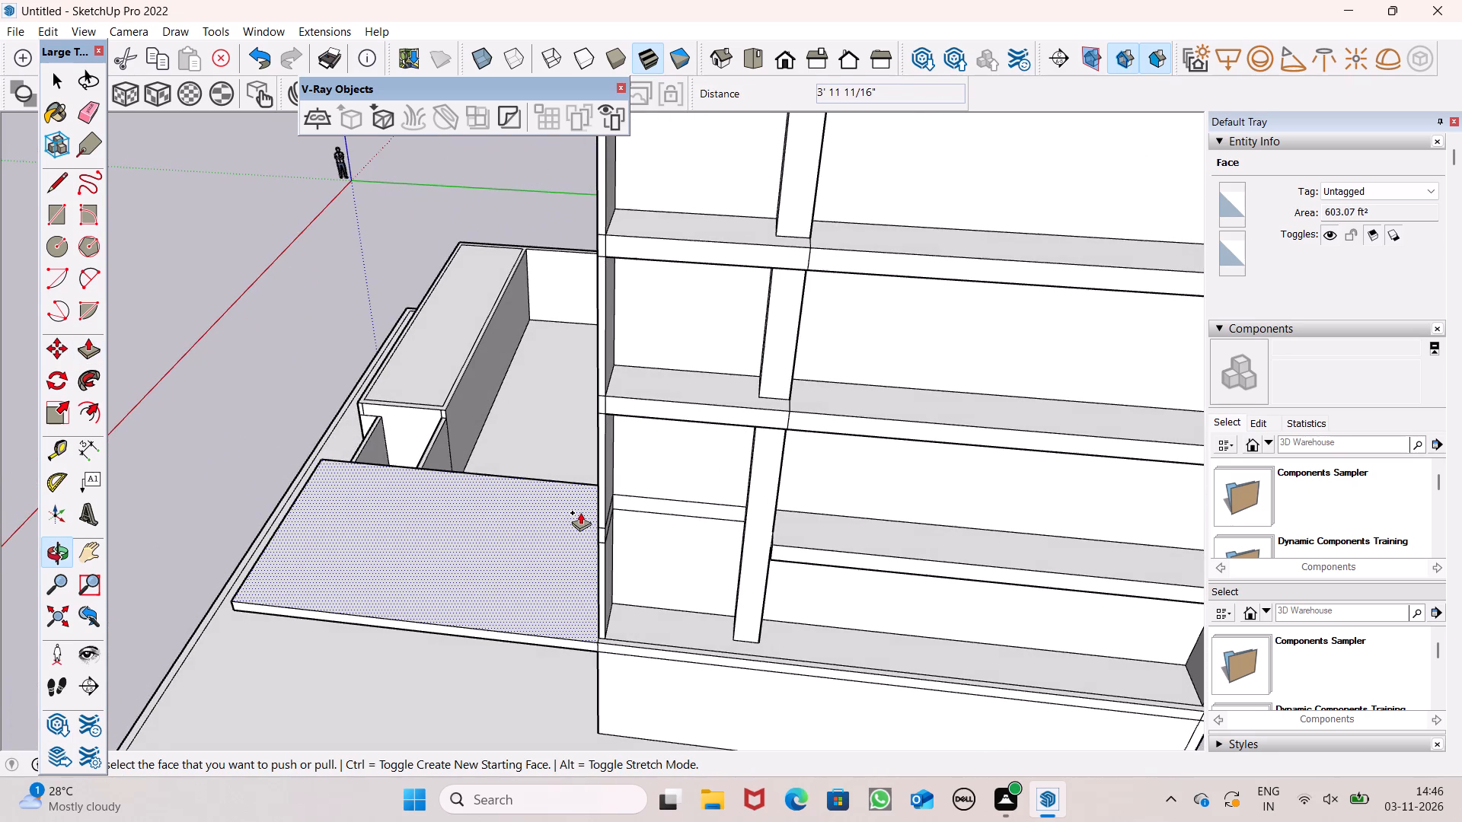
{"action": "scroll", "coordinate": [580, 512], "scroll_direction": "up", "scroll_amount": 1}
{"action": "middle_click_drag", "start_coordinate": [626, 537], "coordinate": [609, 524]}
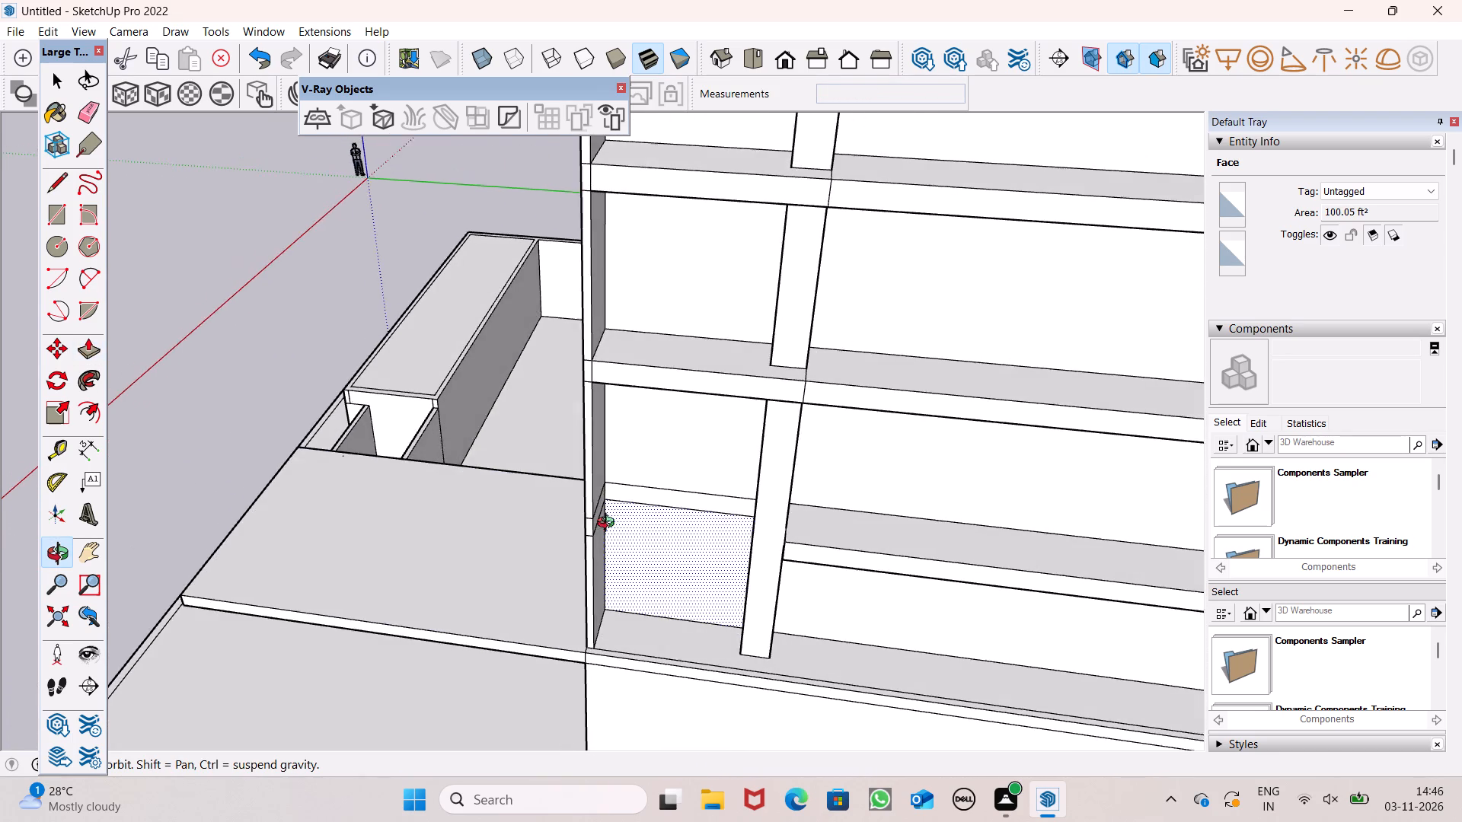
{"action": "middle_click_drag", "start_coordinate": [609, 524], "coordinate": [606, 521]}
{"action": "scroll", "coordinate": [629, 444], "scroll_direction": "down", "scroll_amount": 5}
{"action": "middle_click_drag", "start_coordinate": [628, 503], "coordinate": [620, 530]}
{"action": "scroll", "coordinate": [599, 526], "scroll_direction": "up", "scroll_amount": 3}
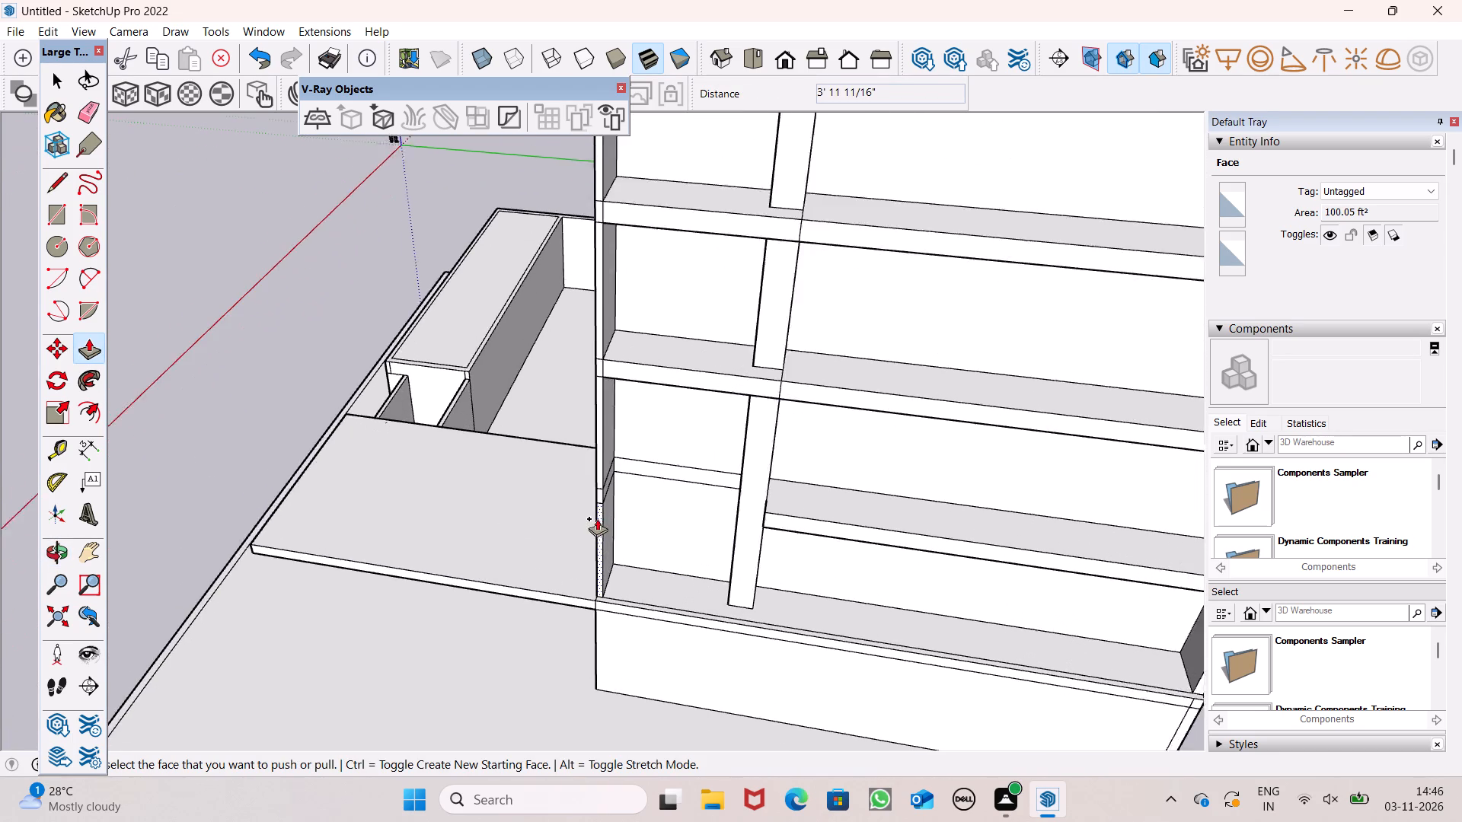
{"action": "scroll", "coordinate": [597, 518], "scroll_direction": "up", "scroll_amount": 2}
{"action": "left_click_drag", "start_coordinate": [637, 460], "coordinate": [607, 484]}
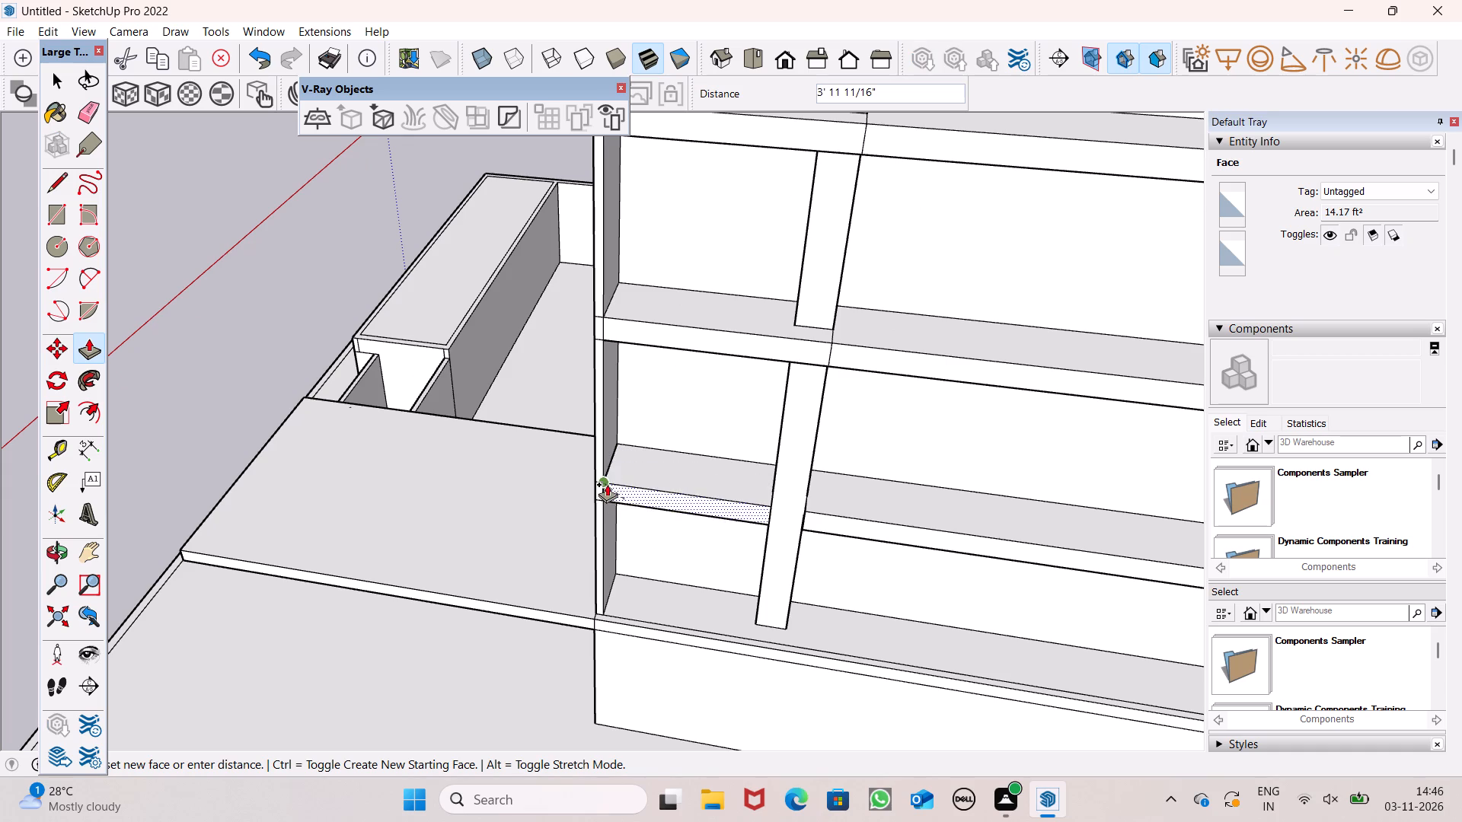
{"action": "left_click_drag", "start_coordinate": [607, 484], "coordinate": [605, 483]}
Extend the sixth band beam's short end face about 1' 11 15/16" across the column's front to the long segment.
{"action": "scroll", "coordinate": [600, 435], "scroll_direction": "down", "scroll_amount": 6}
{"action": "middle_click_drag", "start_coordinate": [794, 530], "coordinate": [682, 486]}
{"action": "scroll", "coordinate": [666, 470], "scroll_direction": "up", "scroll_amount": 2}
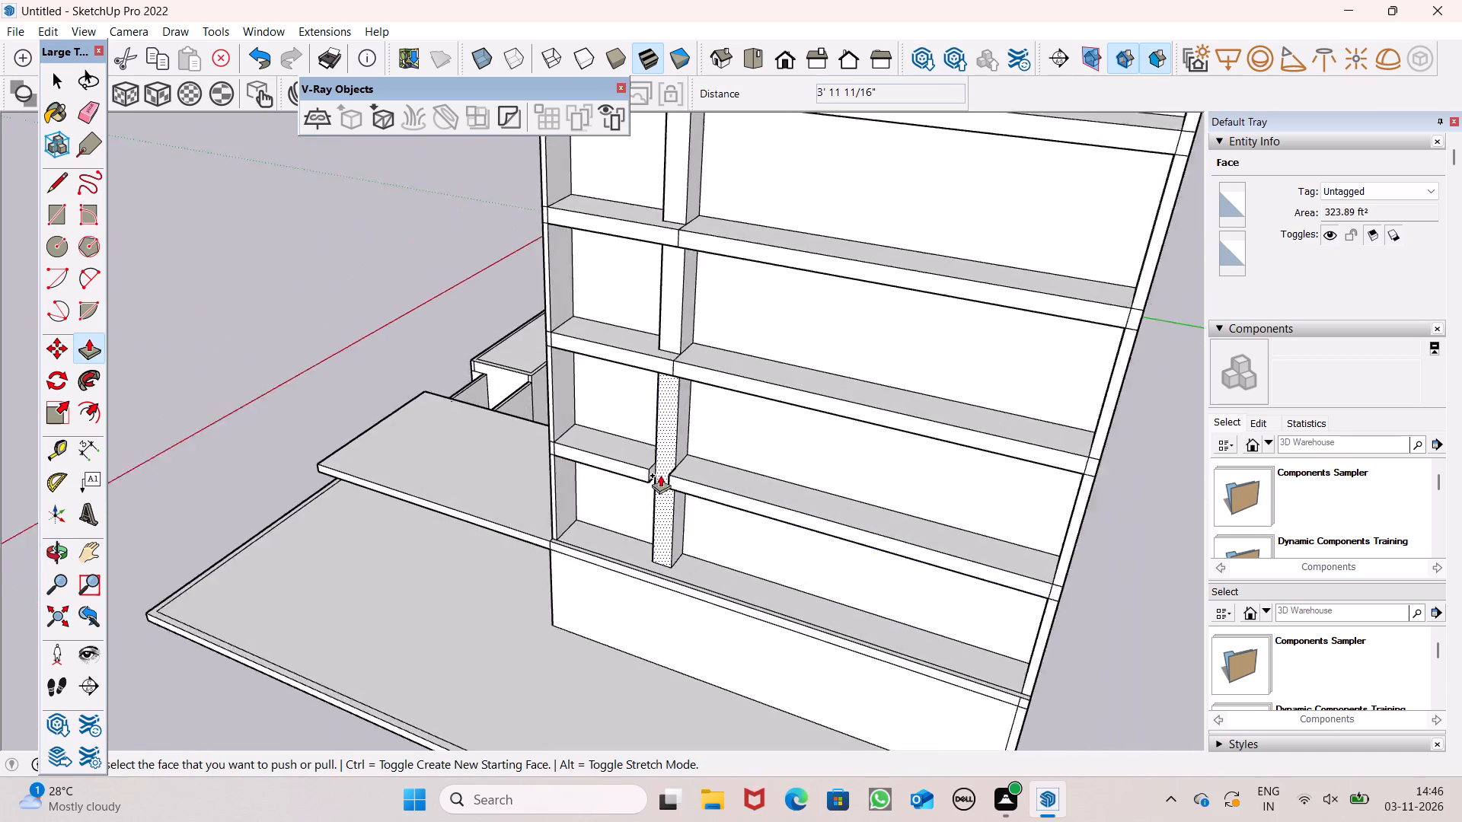
{"action": "scroll", "coordinate": [660, 475], "scroll_direction": "up", "scroll_amount": 11}
{"action": "left_click_drag", "start_coordinate": [636, 462], "coordinate": [692, 511]}
{"action": "scroll", "coordinate": [736, 375], "scroll_direction": "down", "scroll_amount": 7}
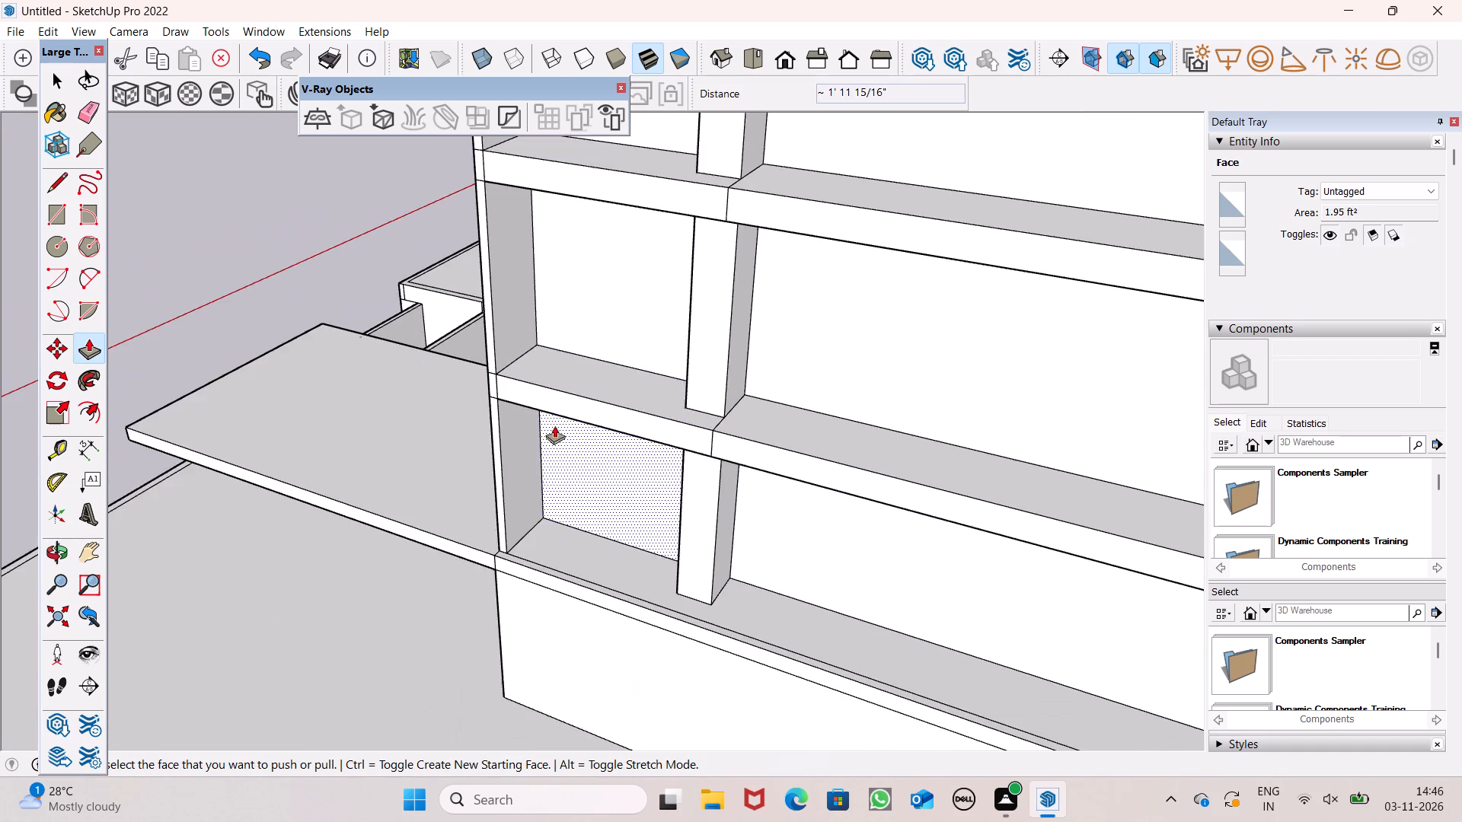
Erase the seam lines on the sixth band beam's top, front and underside beside the column.
{"action": "middle_click_drag", "start_coordinate": [569, 448], "coordinate": [691, 489]}
{"action": "scroll", "coordinate": [652, 427], "scroll_direction": "down", "scroll_amount": 16}
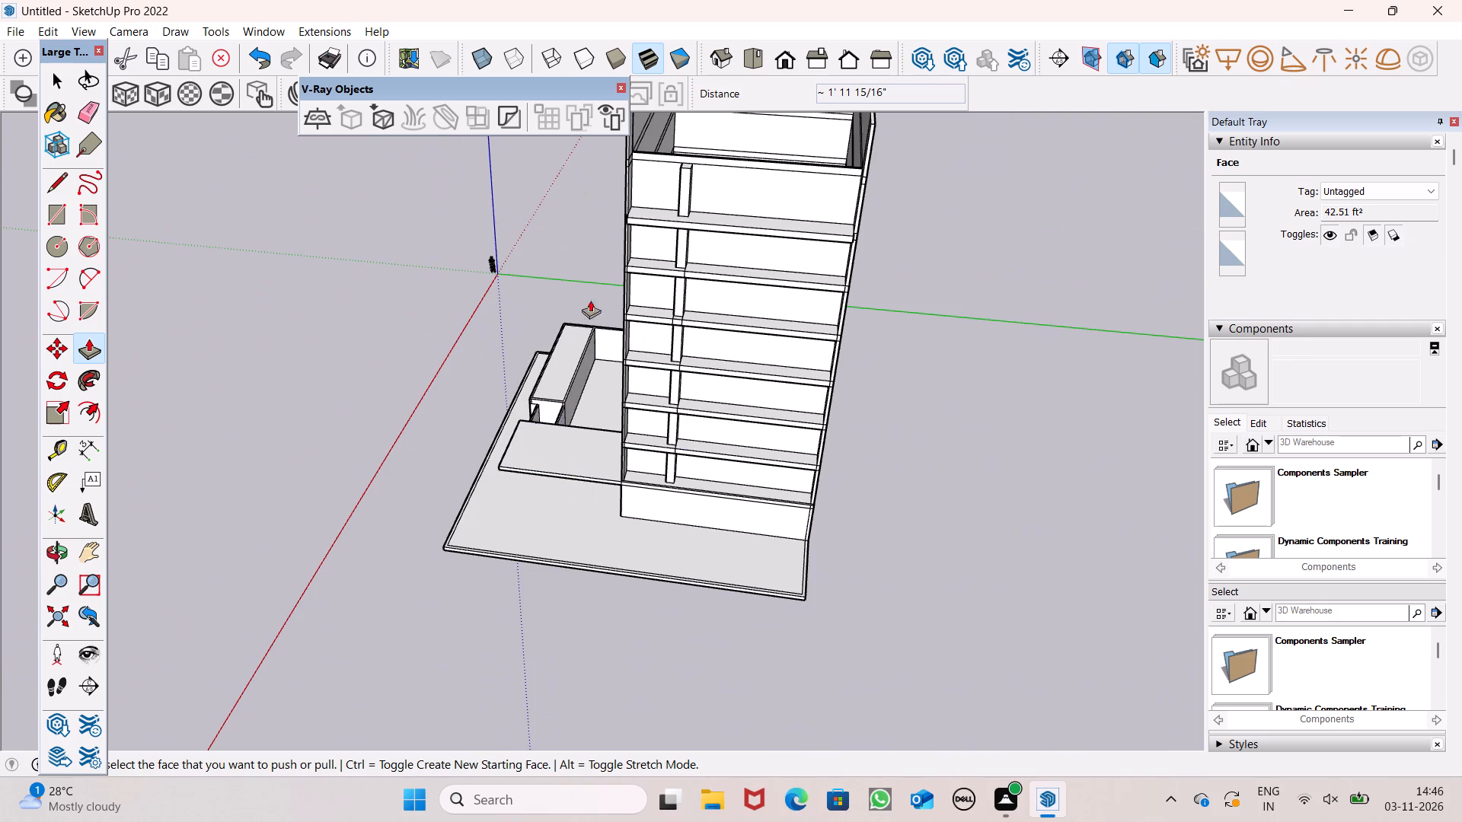
{"action": "left_click", "coordinate": [96, 110]}
{"action": "scroll", "coordinate": [589, 458], "scroll_direction": "up", "scroll_amount": 6}
{"action": "scroll", "coordinate": [720, 435], "scroll_direction": "up", "scroll_amount": 6}
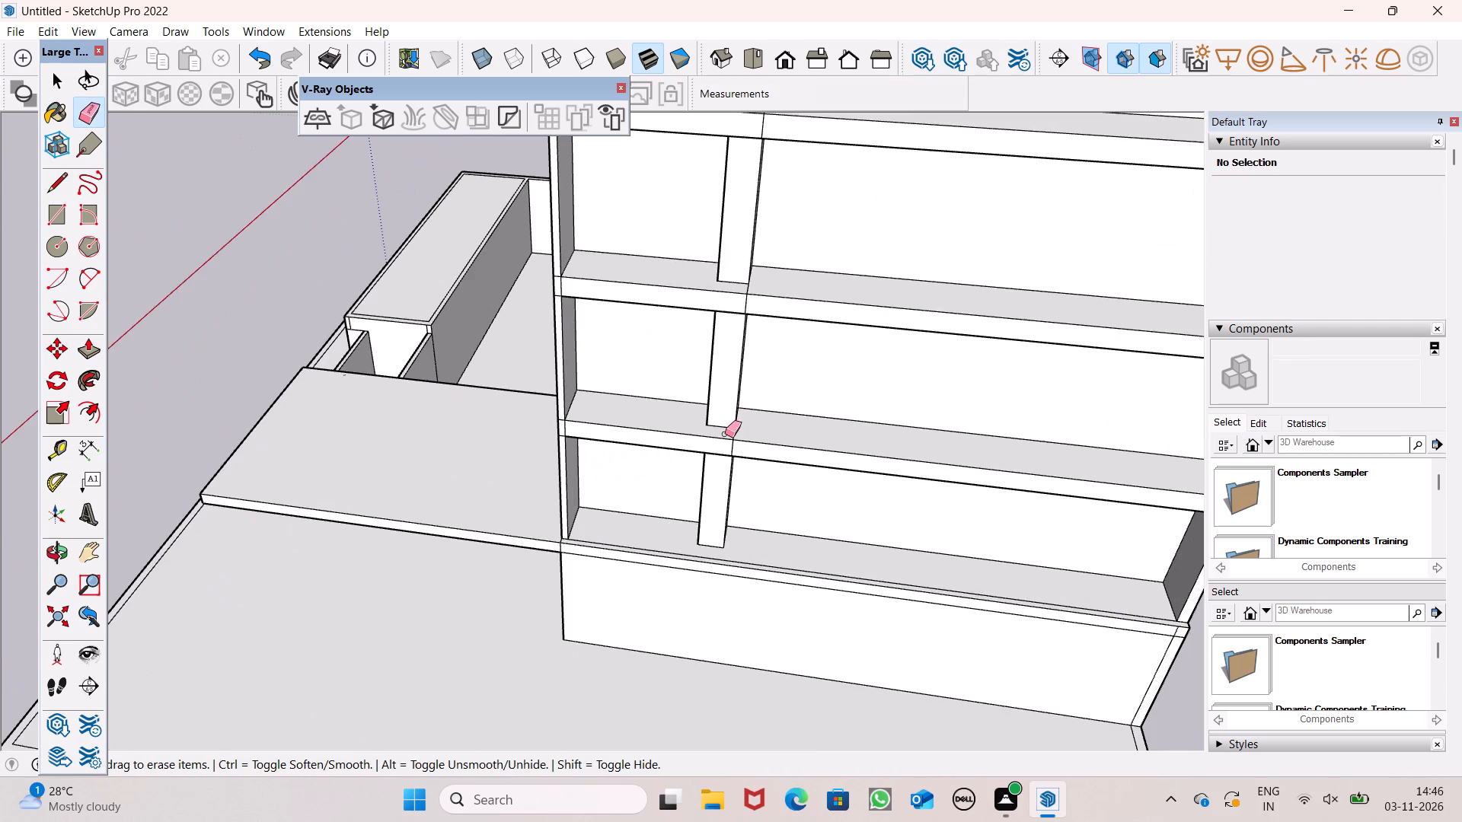
{"action": "scroll", "coordinate": [725, 434], "scroll_direction": "up", "scroll_amount": 6}
{"action": "left_click_drag", "start_coordinate": [728, 434], "coordinate": [737, 438]}
{"action": "left_click", "coordinate": [745, 439]}
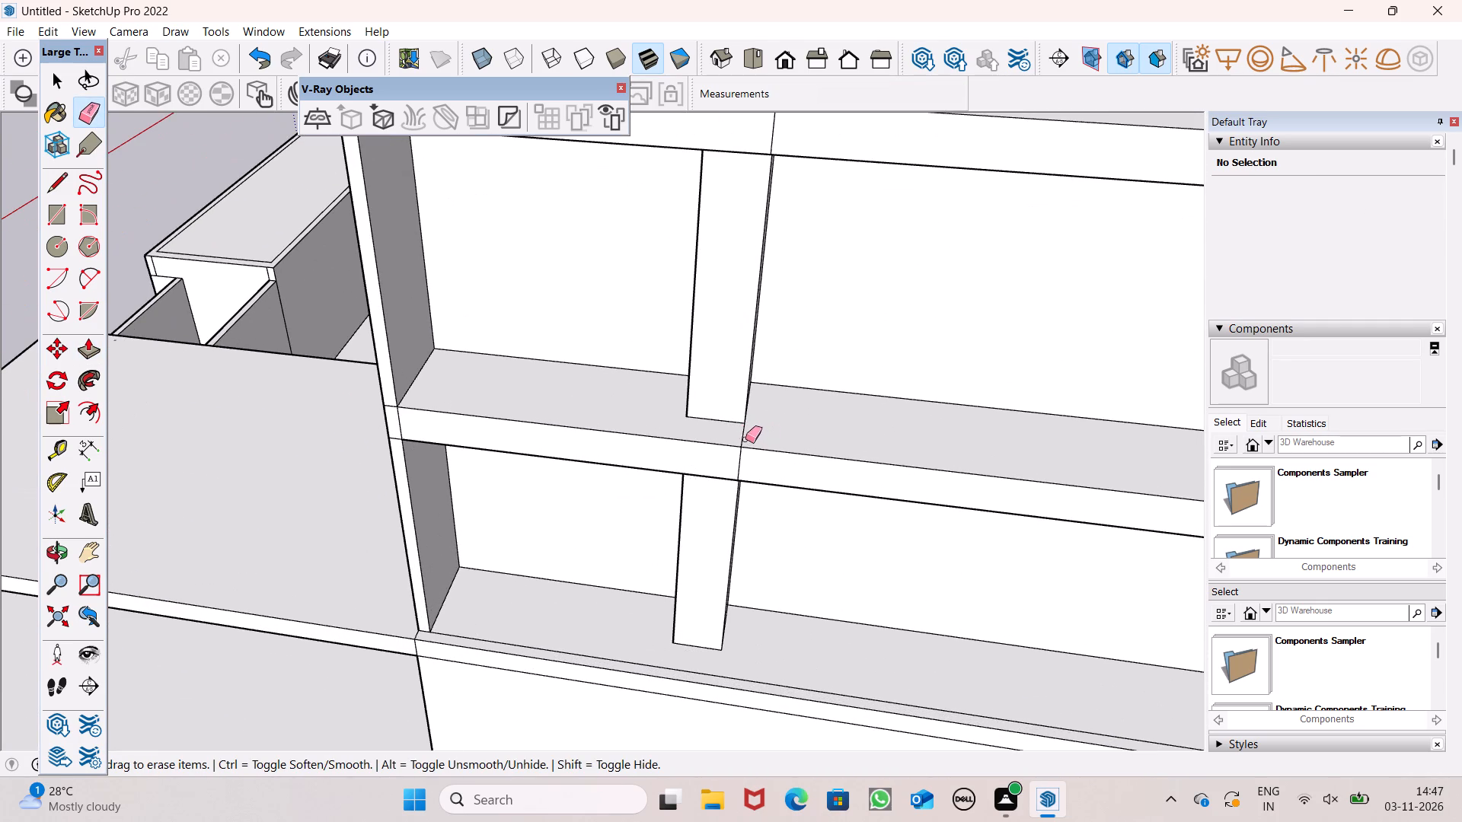
{"action": "left_click", "coordinate": [740, 458]}
{"action": "scroll", "coordinate": [745, 422], "scroll_direction": "down", "scroll_amount": 6}
{"action": "middle_click_drag", "start_coordinate": [793, 486], "coordinate": [742, 316]}
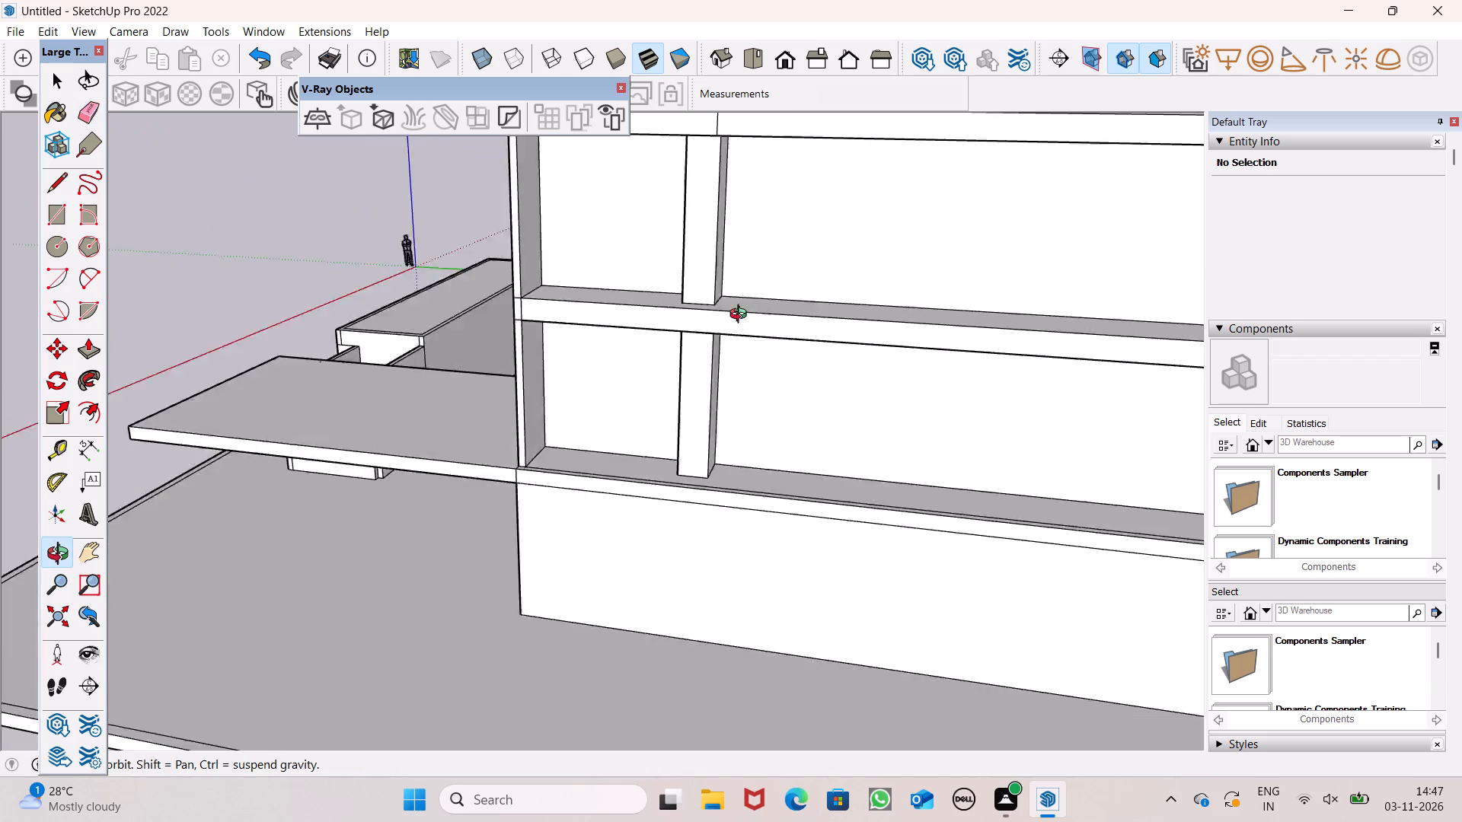
{"action": "middle_click_drag", "start_coordinate": [742, 316], "coordinate": [716, 221]}
{"action": "scroll", "coordinate": [666, 213], "scroll_direction": "up", "scroll_amount": 6}
{"action": "left_click", "coordinate": [669, 183]}
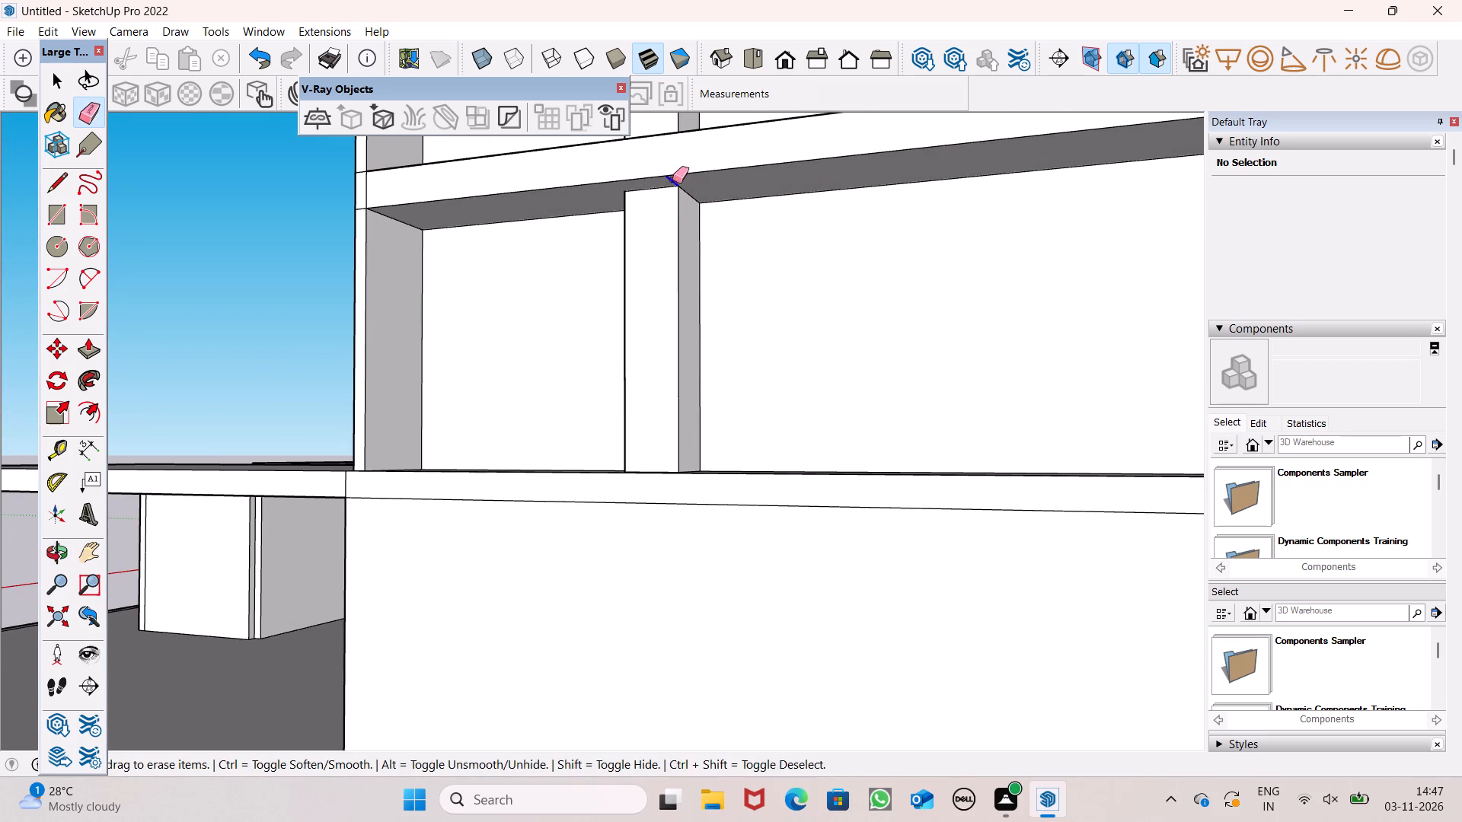
Erase the seam lines on the front and underside of the fifth band beam beside the column.
{"action": "scroll", "coordinate": [702, 366], "scroll_direction": "down", "scroll_amount": 6}
{"action": "scroll", "coordinate": [707, 436], "scroll_direction": "down", "scroll_amount": 6}
{"action": "scroll", "coordinate": [707, 207], "scroll_direction": "up", "scroll_amount": 7}
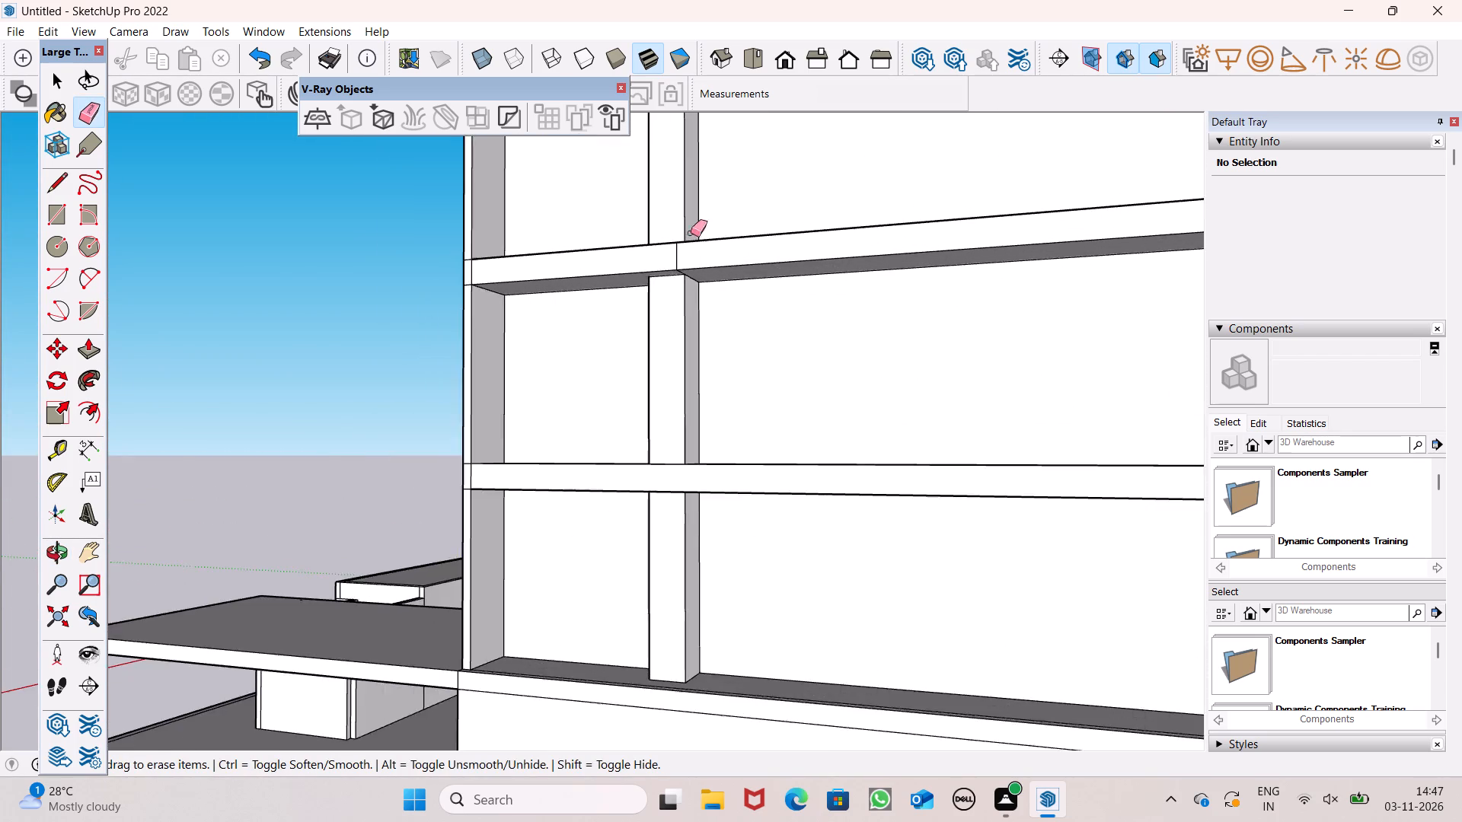
{"action": "scroll", "coordinate": [689, 237], "scroll_direction": "up", "scroll_amount": 8}
{"action": "left_click", "coordinate": [662, 264]}
{"action": "middle_click_drag", "start_coordinate": [676, 302], "coordinate": [665, 199]}
{"action": "scroll", "coordinate": [665, 276], "scroll_direction": "up", "scroll_amount": 6}
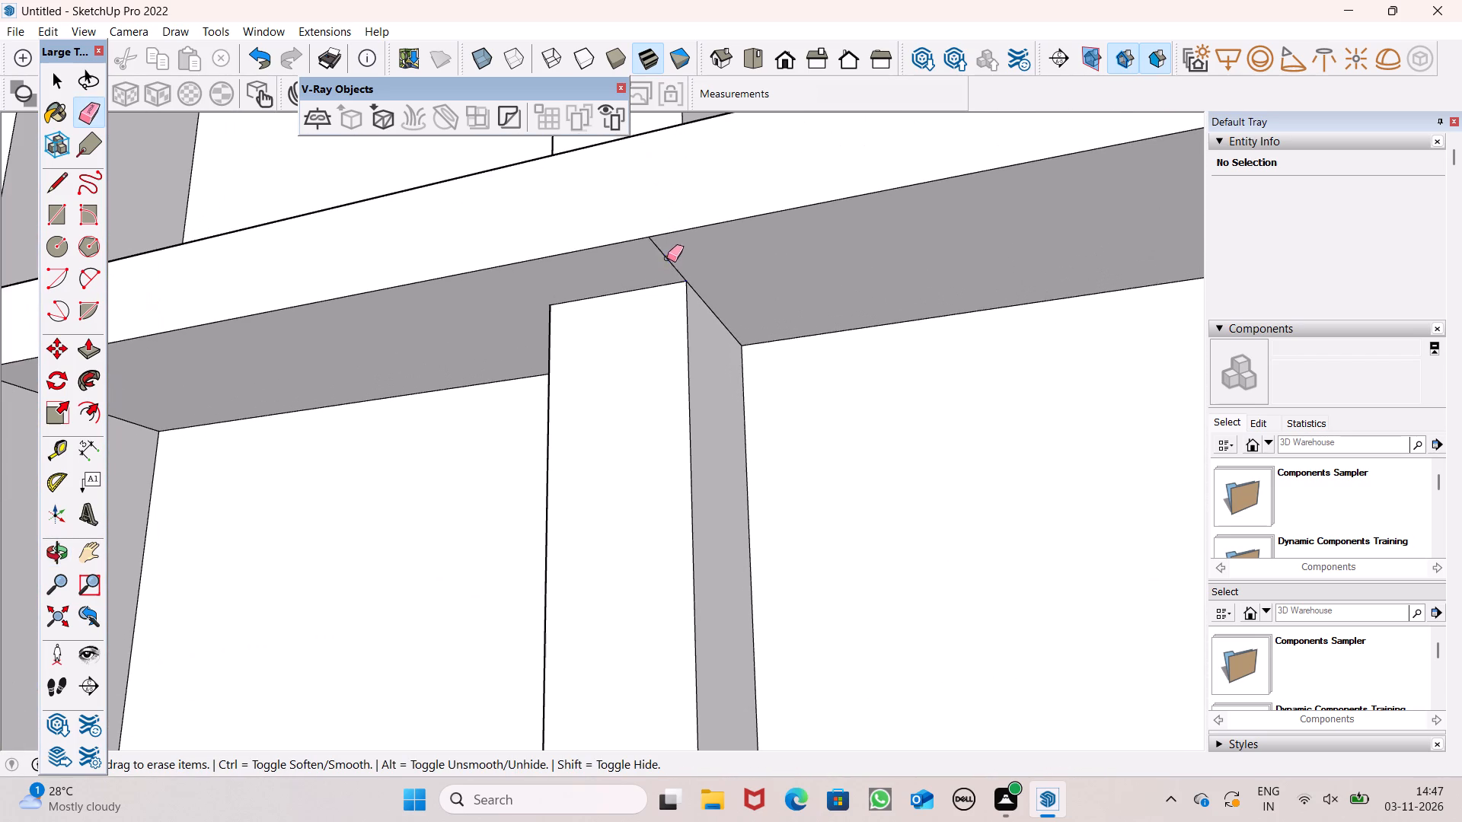
{"action": "left_click", "coordinate": [668, 258]}
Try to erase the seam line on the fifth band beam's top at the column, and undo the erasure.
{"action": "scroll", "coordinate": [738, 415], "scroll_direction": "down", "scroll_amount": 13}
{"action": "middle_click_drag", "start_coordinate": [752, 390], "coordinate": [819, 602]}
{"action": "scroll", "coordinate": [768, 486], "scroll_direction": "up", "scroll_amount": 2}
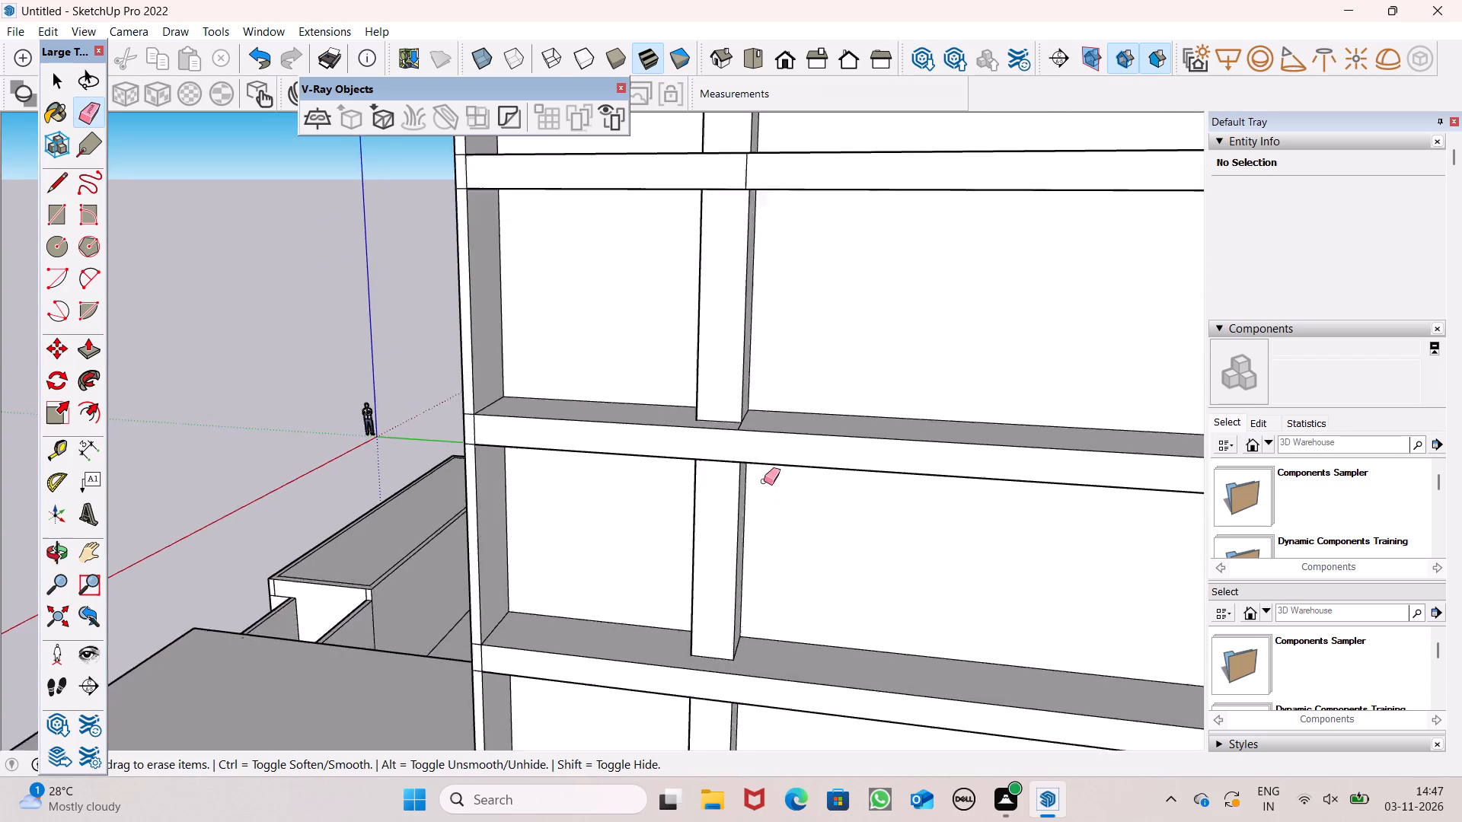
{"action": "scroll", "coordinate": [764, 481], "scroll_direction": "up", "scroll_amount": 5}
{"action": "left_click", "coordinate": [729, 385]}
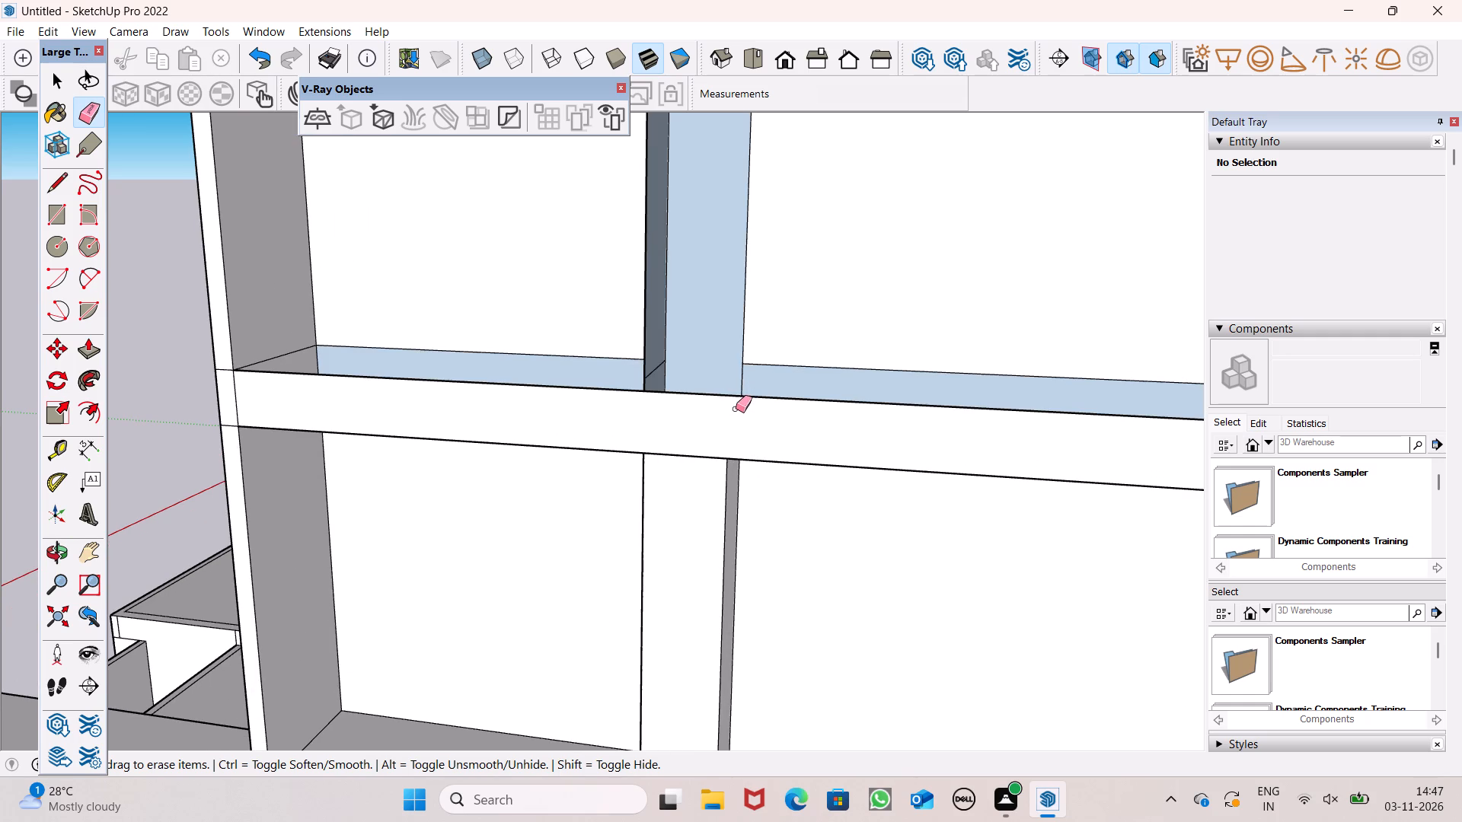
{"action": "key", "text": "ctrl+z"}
Erase the seam line on the fifth band beam's top face, in front of the column.
{"action": "middle_click_drag", "start_coordinate": [736, 429], "coordinate": [732, 514]}
{"action": "scroll", "coordinate": [752, 441], "scroll_direction": "up", "scroll_amount": 5}
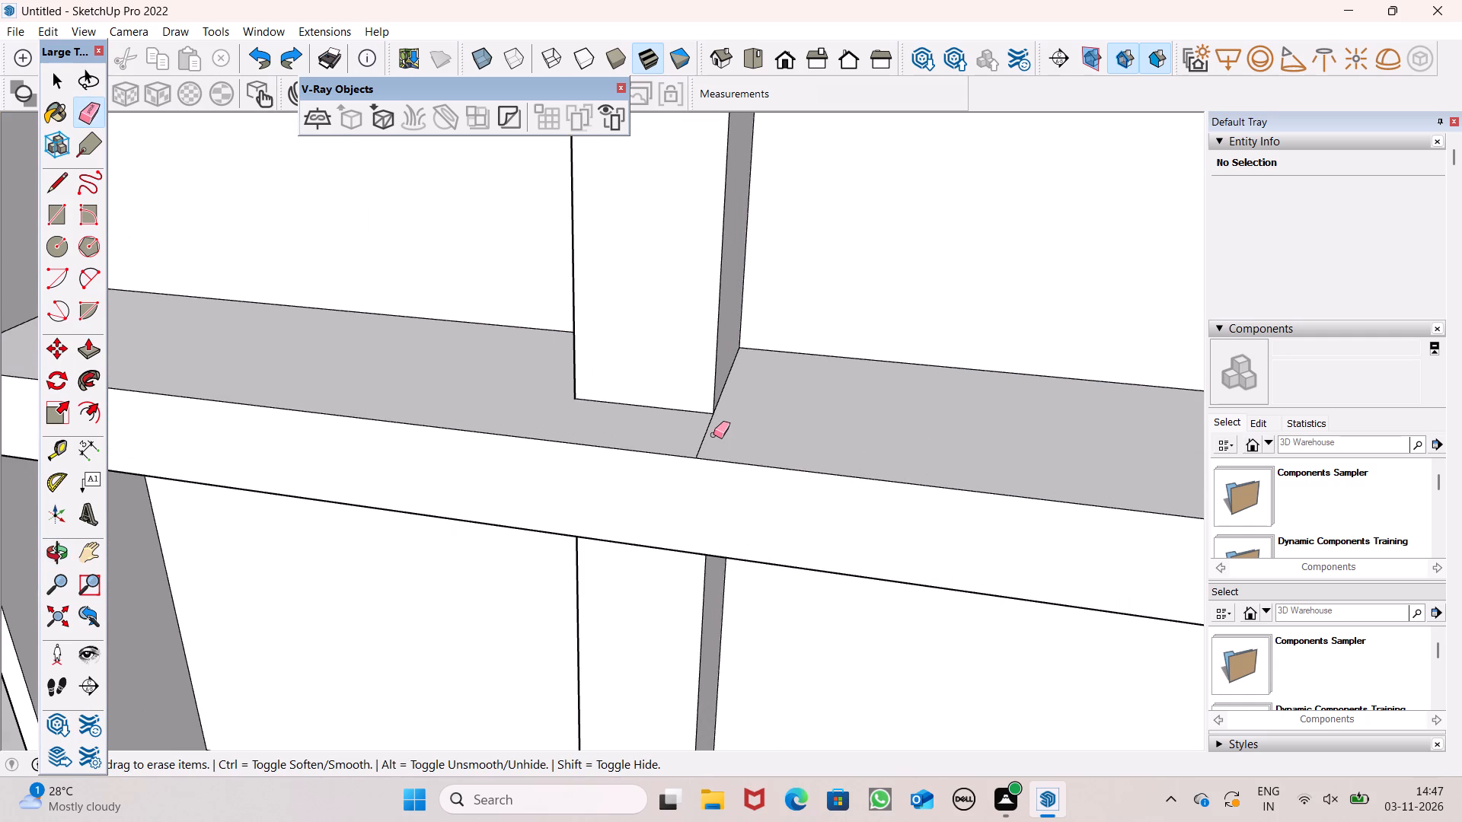
{"action": "left_click_drag", "start_coordinate": [708, 435], "coordinate": [673, 433]}
Erase the seam lines on the front, underside and top of the third band beam from the top where it crosses the column.
{"action": "scroll", "coordinate": [762, 401], "scroll_direction": "down", "scroll_amount": 6}
{"action": "middle_click_drag", "start_coordinate": [757, 486], "coordinate": [728, 326]}
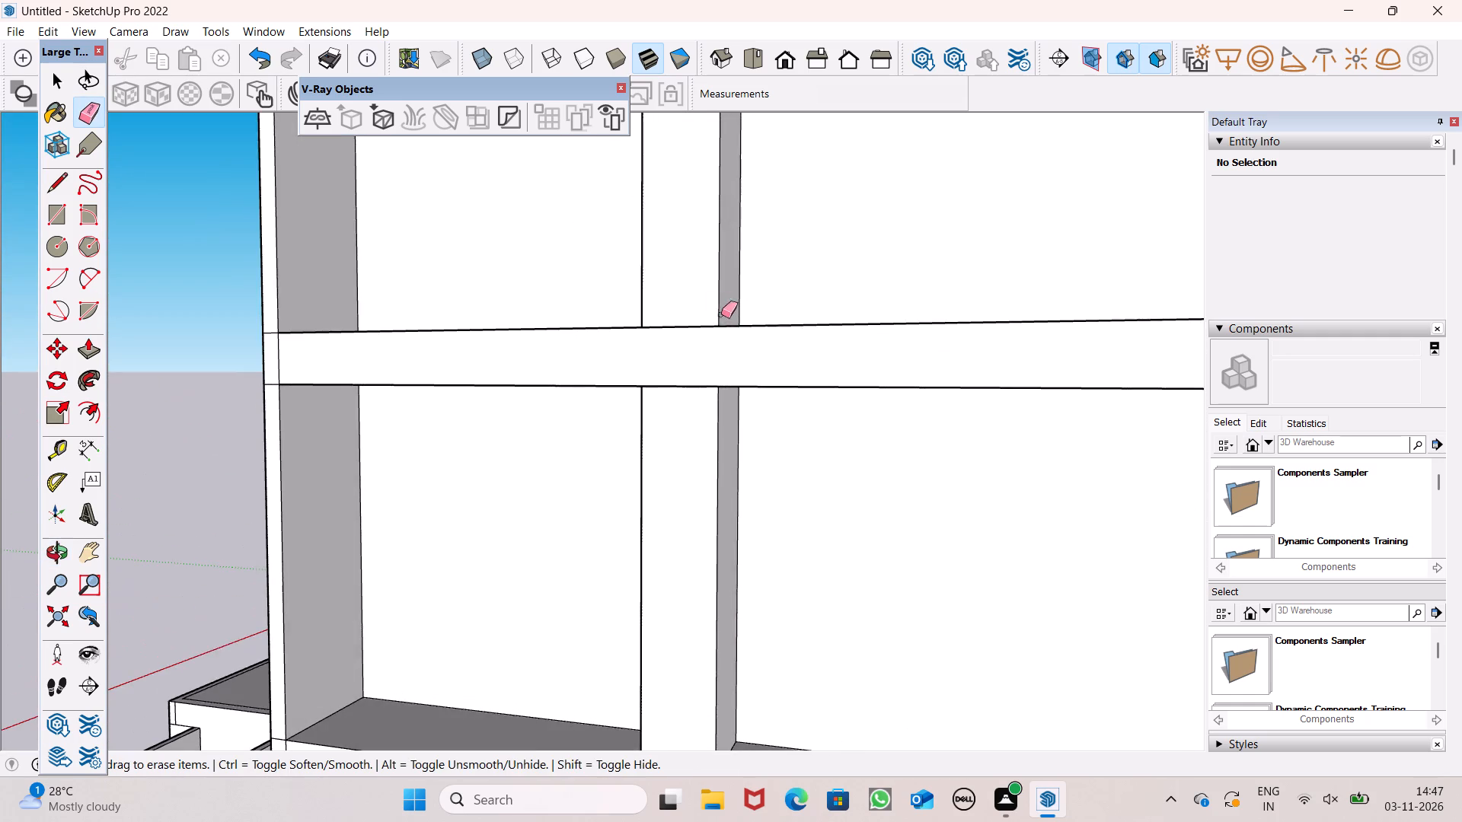
{"action": "scroll", "coordinate": [715, 307], "scroll_direction": "down", "scroll_amount": 6}
{"action": "scroll", "coordinate": [707, 402], "scroll_direction": "down", "scroll_amount": 5}
{"action": "middle_click_drag", "start_coordinate": [720, 405], "coordinate": [721, 292]}
{"action": "scroll", "coordinate": [719, 288], "scroll_direction": "up", "scroll_amount": 1}
{"action": "scroll", "coordinate": [744, 404], "scroll_direction": "down", "scroll_amount": 6}
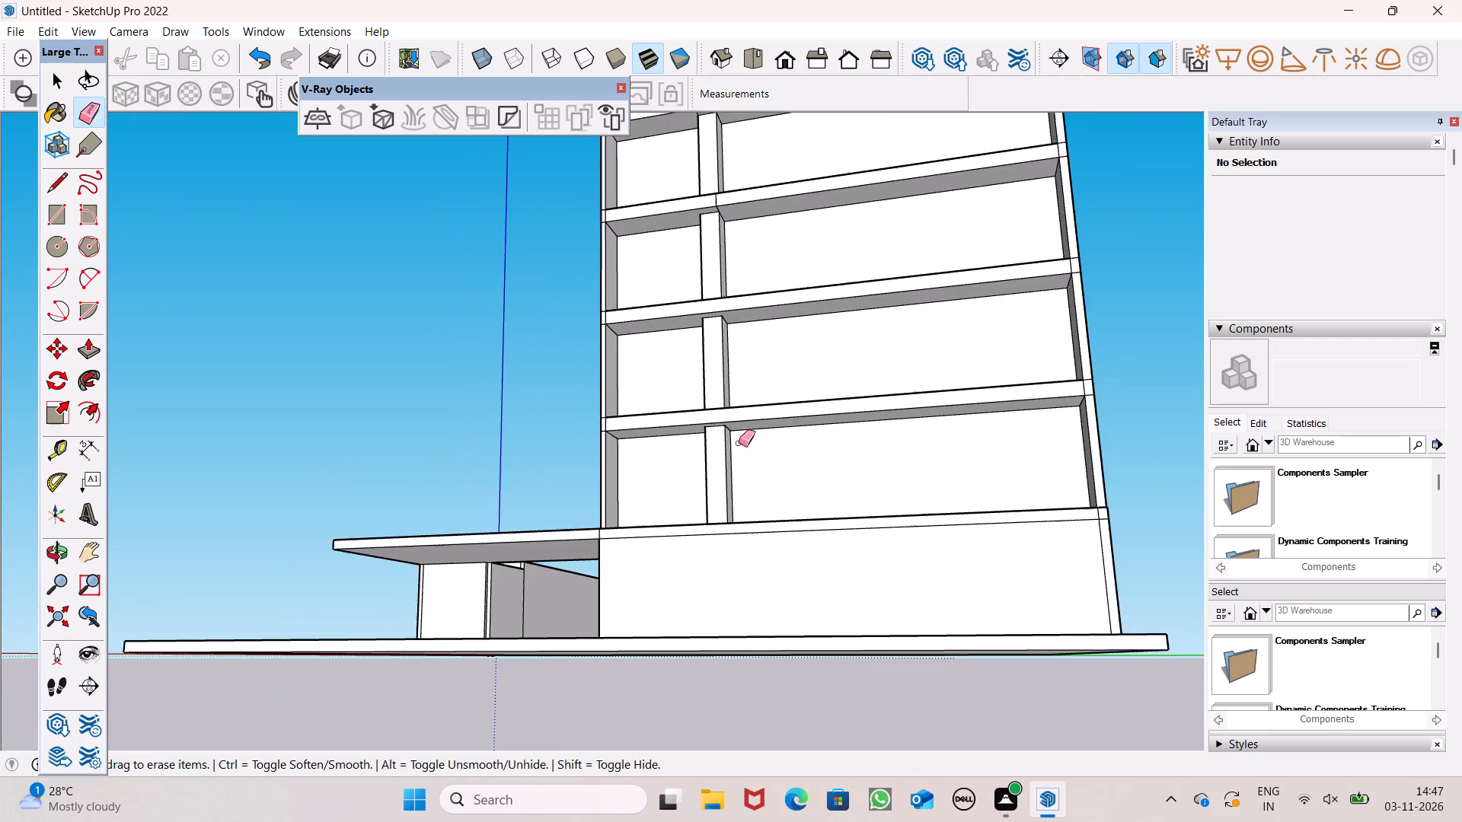
{"action": "scroll", "coordinate": [720, 413], "scroll_direction": "down", "scroll_amount": 6}
{"action": "scroll", "coordinate": [696, 227], "scroll_direction": "up", "scroll_amount": 10}
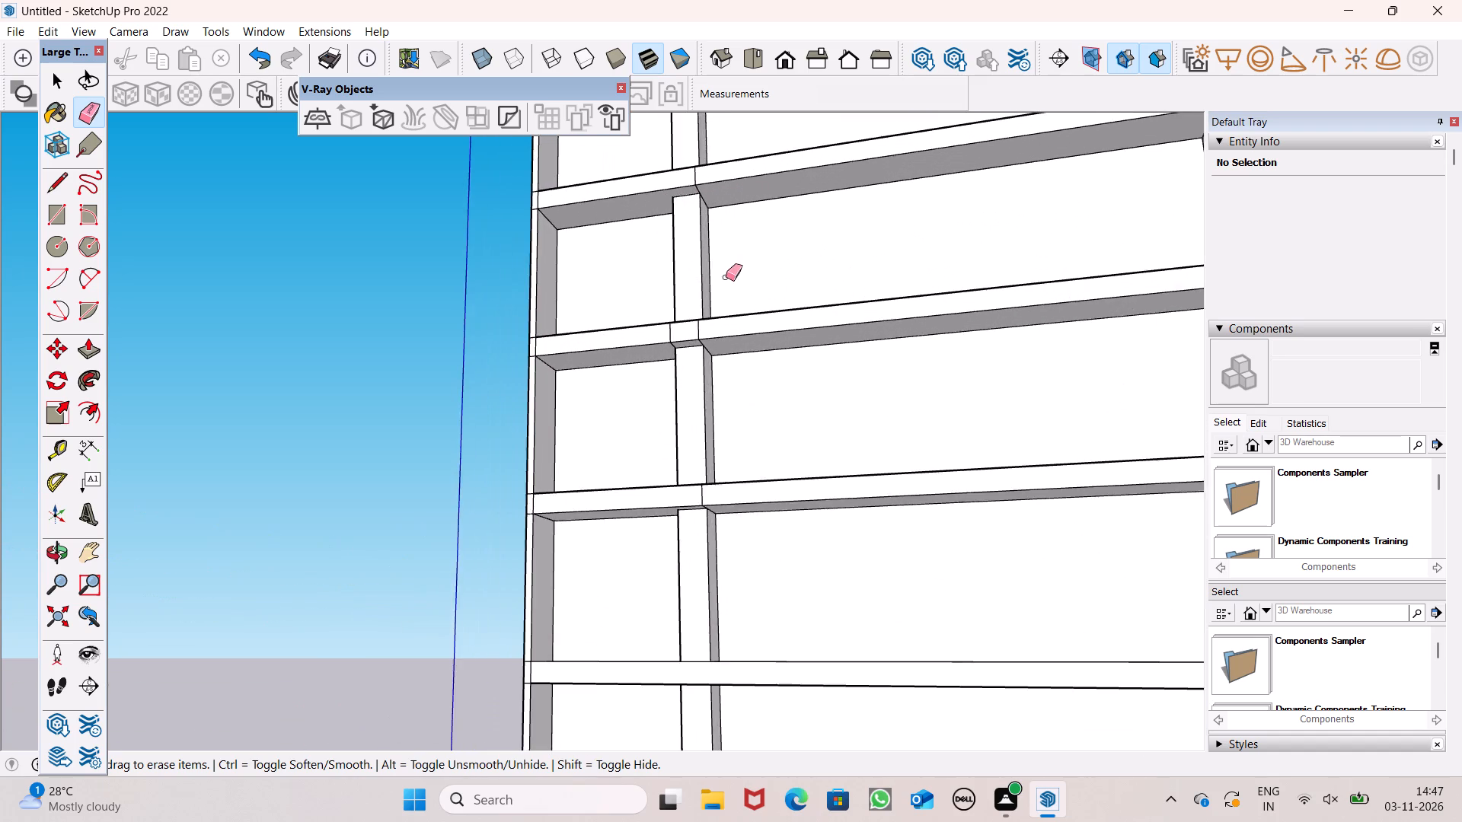
{"action": "scroll", "coordinate": [706, 310], "scroll_direction": "up", "scroll_amount": 15}
{"action": "left_click", "coordinate": [580, 350]}
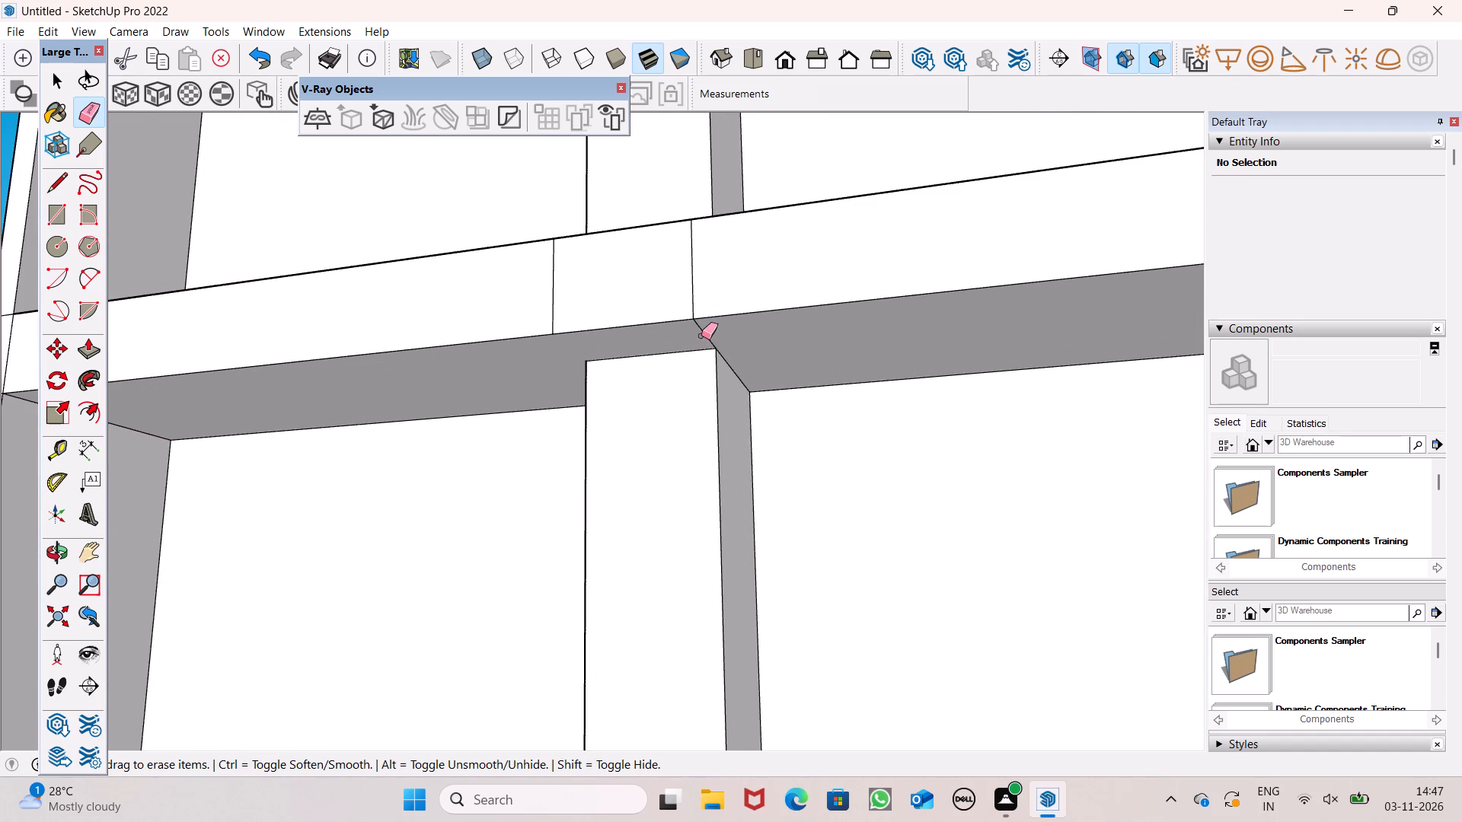
{"action": "left_click", "coordinate": [701, 334]}
{"action": "left_click_drag", "start_coordinate": [701, 283], "coordinate": [516, 309]}
{"action": "scroll", "coordinate": [745, 266], "scroll_direction": "down", "scroll_amount": 6}
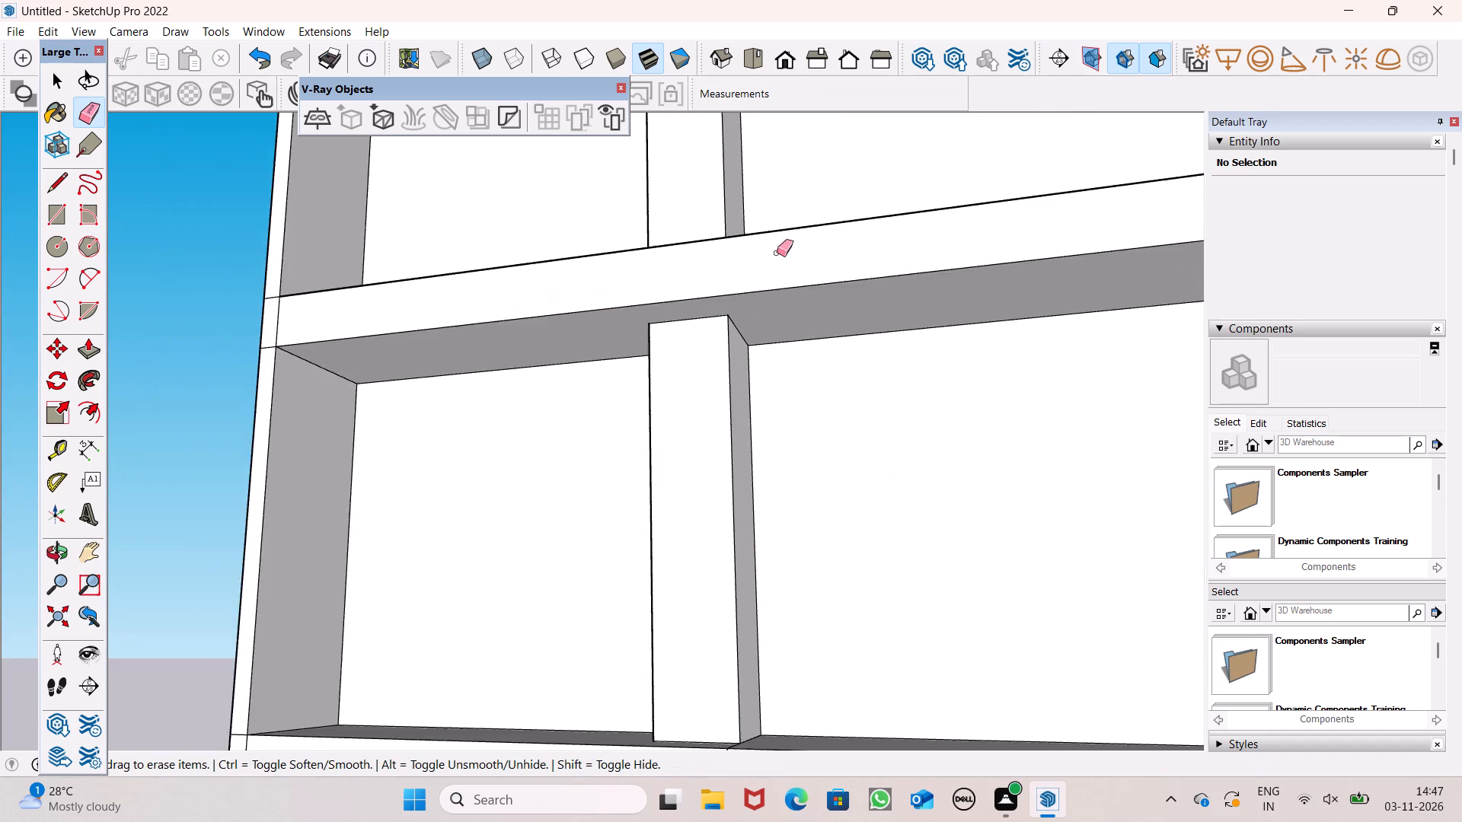
{"action": "middle_click_drag", "start_coordinate": [777, 257], "coordinate": [779, 556]}
{"action": "scroll", "coordinate": [701, 466], "scroll_direction": "up", "scroll_amount": 4}
{"action": "left_click", "coordinate": [620, 370]}
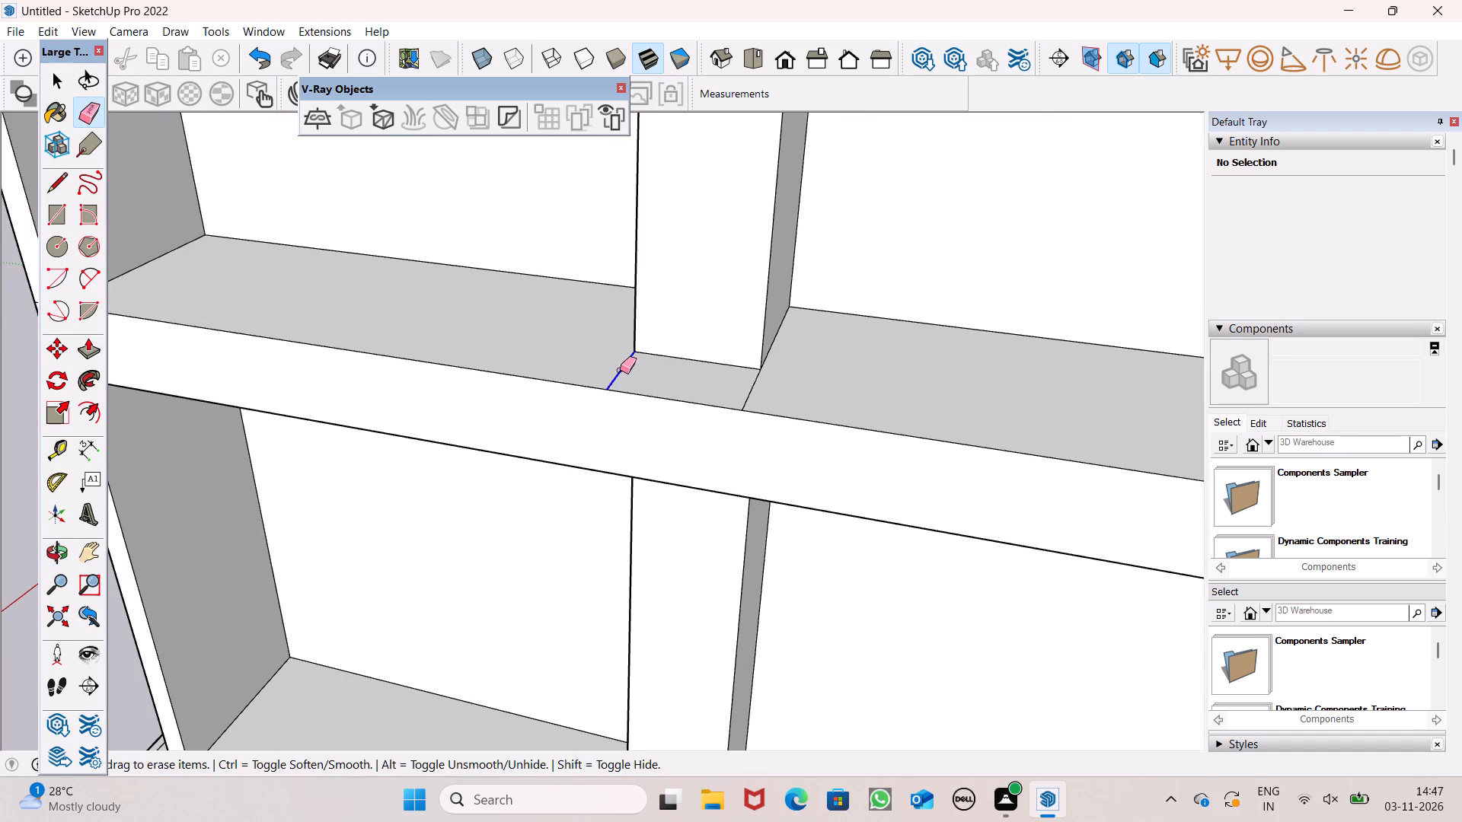
{"action": "left_click_drag", "start_coordinate": [738, 397], "coordinate": [774, 400]}
Erase the seam lines on the front, underside and top of the second band beam from the top beside the column.
{"action": "scroll", "coordinate": [749, 334], "scroll_direction": "down", "scroll_amount": 15}
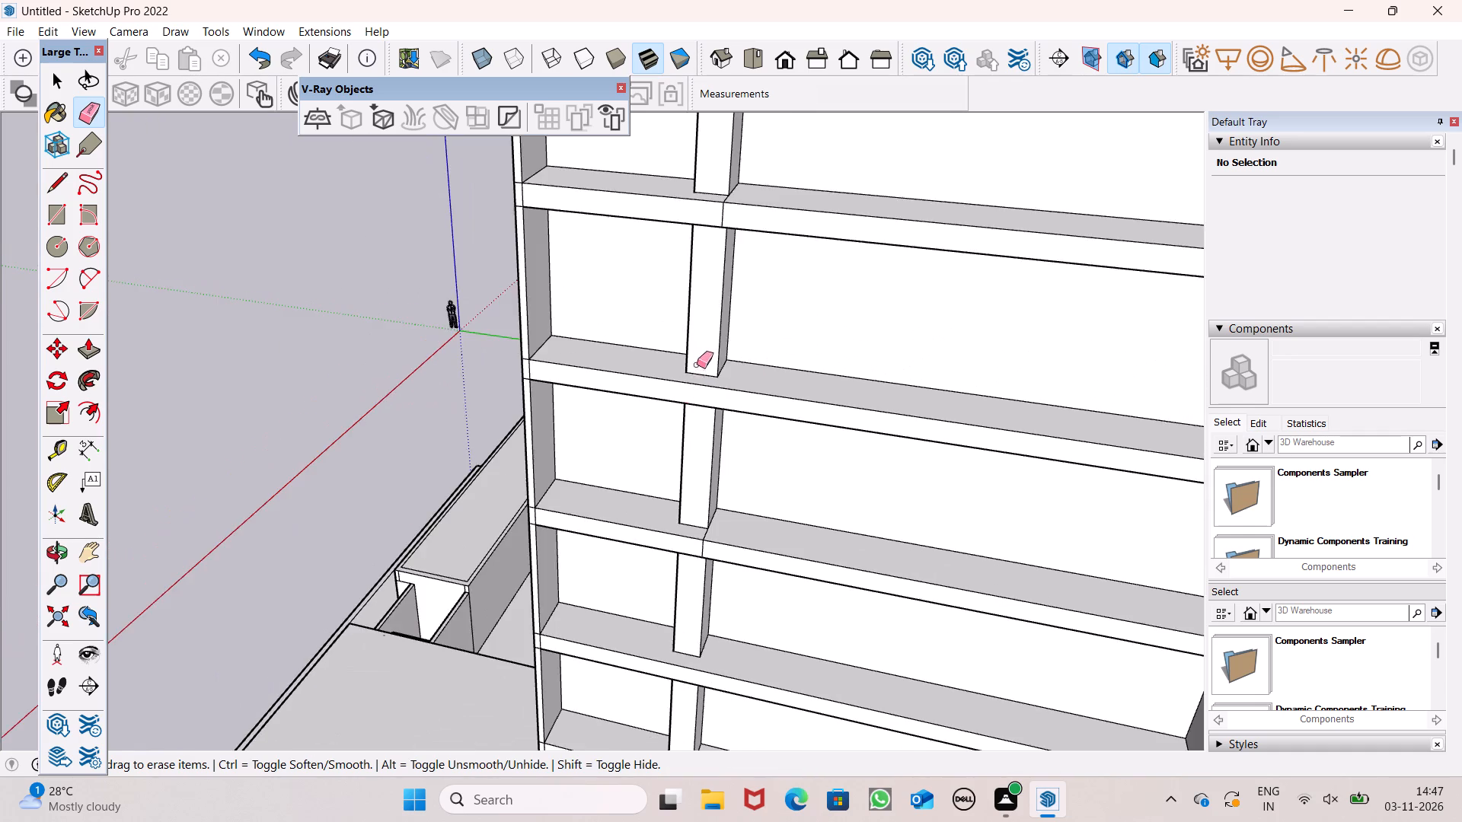
{"action": "scroll", "coordinate": [697, 365], "scroll_direction": "down", "scroll_amount": 6}
{"action": "middle_click_drag", "start_coordinate": [694, 372], "coordinate": [800, 180]}
{"action": "scroll", "coordinate": [738, 157], "scroll_direction": "up", "scroll_amount": 8}
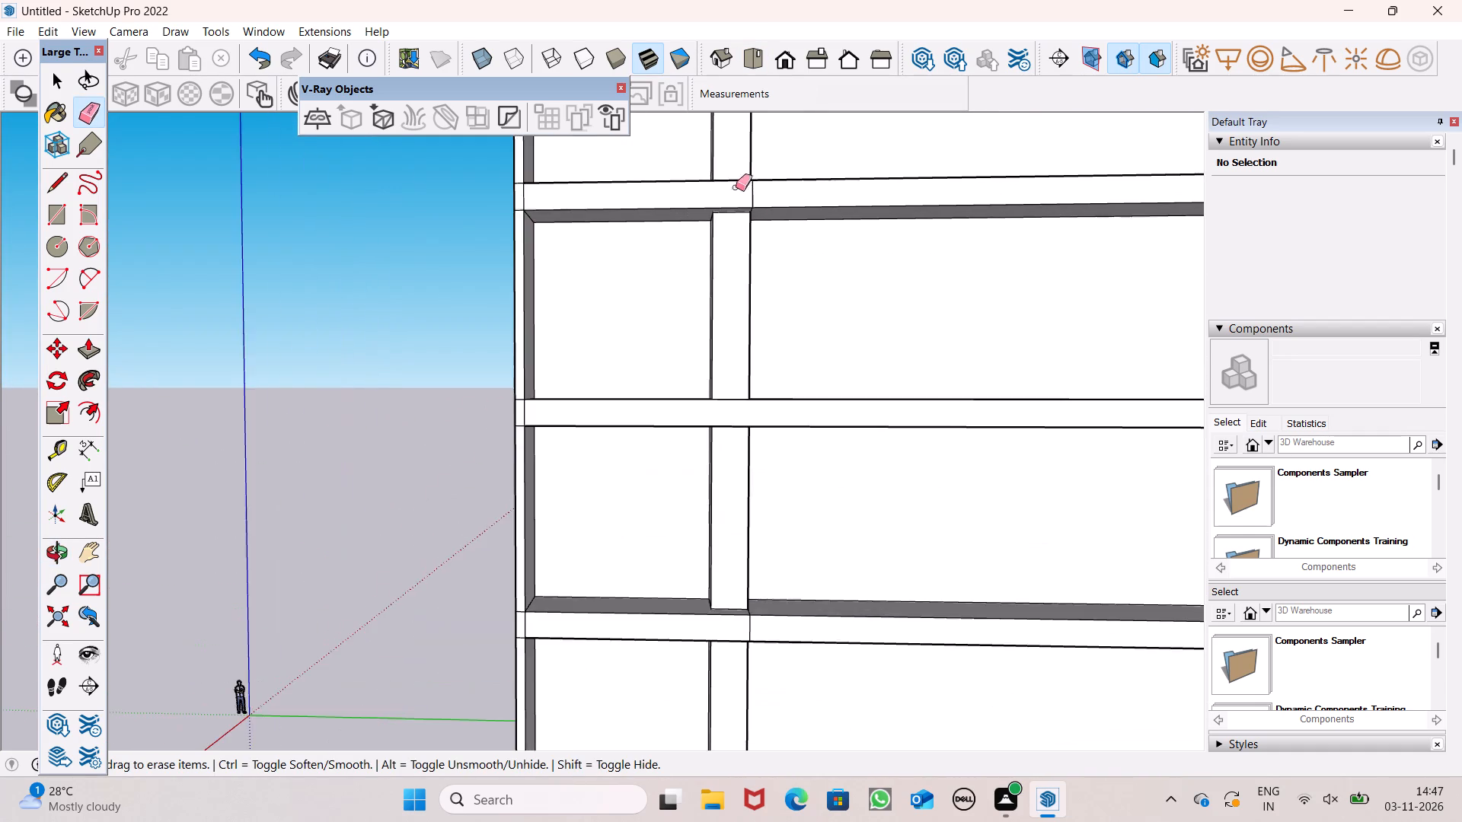
{"action": "scroll", "coordinate": [768, 209], "scroll_direction": "up", "scroll_amount": 6}
{"action": "left_click_drag", "start_coordinate": [751, 180], "coordinate": [741, 191]}
{"action": "middle_click_drag", "start_coordinate": [741, 233], "coordinate": [704, 101]}
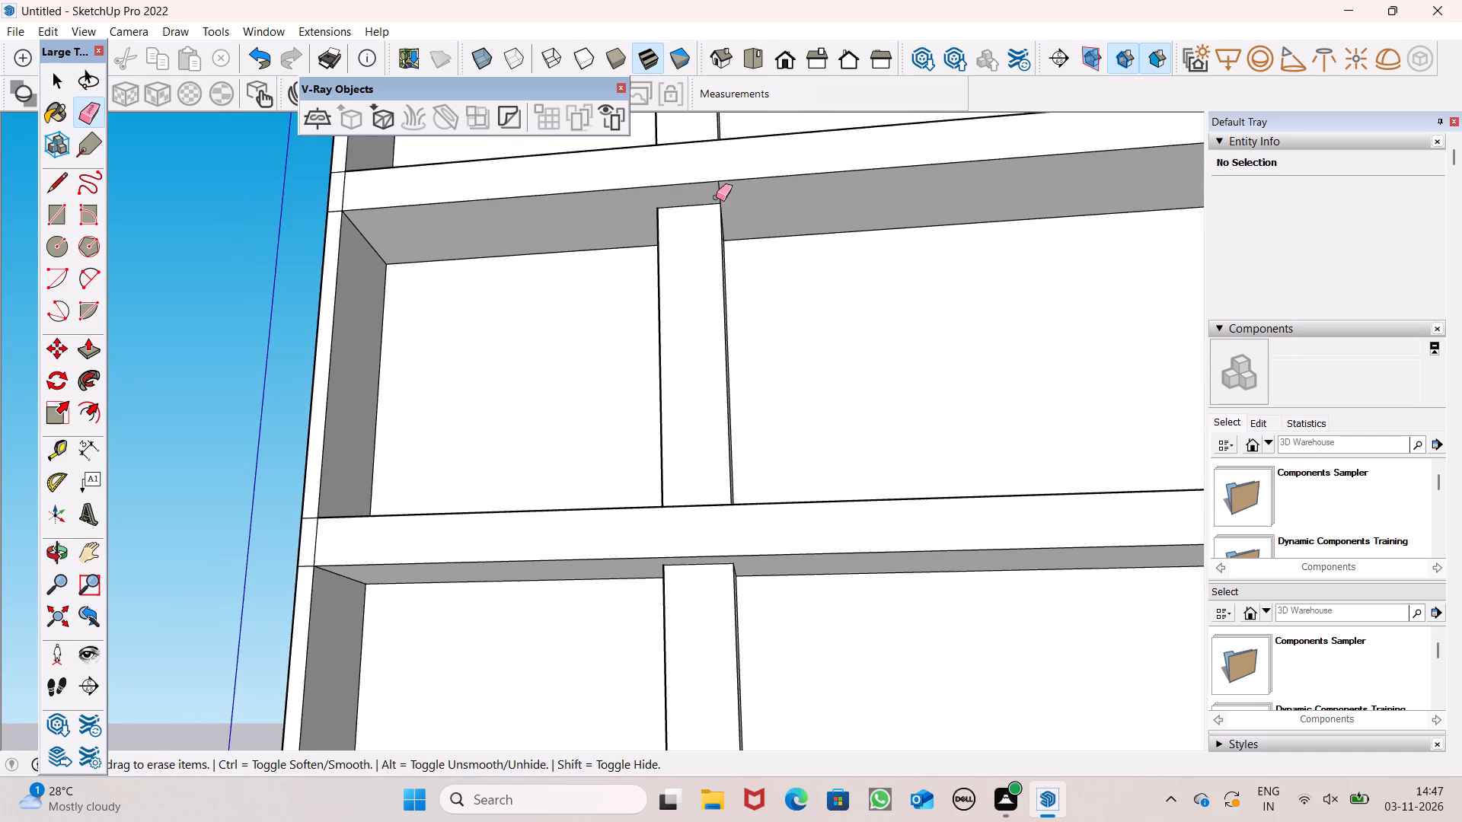
{"action": "left_click", "coordinate": [720, 192]}
{"action": "scroll", "coordinate": [735, 361], "scroll_direction": "down", "scroll_amount": 7}
{"action": "middle_click_drag", "start_coordinate": [728, 356], "coordinate": [793, 586]}
{"action": "scroll", "coordinate": [805, 480], "scroll_direction": "up", "scroll_amount": 4}
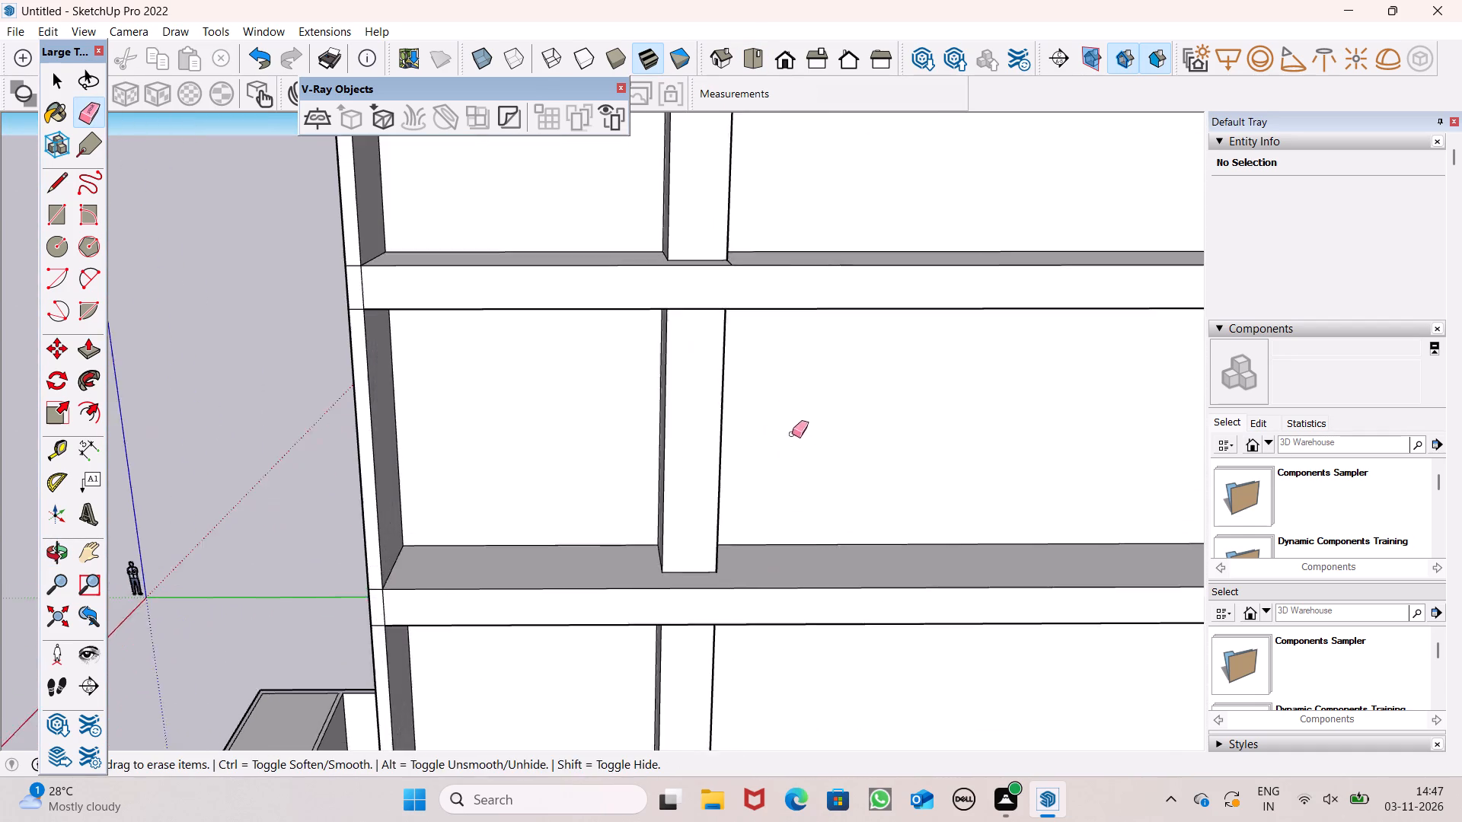
{"action": "scroll", "coordinate": [792, 434], "scroll_direction": "up", "scroll_amount": 2}
{"action": "middle_click_drag", "start_coordinate": [766, 302], "coordinate": [765, 511]}
{"action": "scroll", "coordinate": [742, 403], "scroll_direction": "up", "scroll_amount": 3}
{"action": "left_click", "coordinate": [729, 345]}
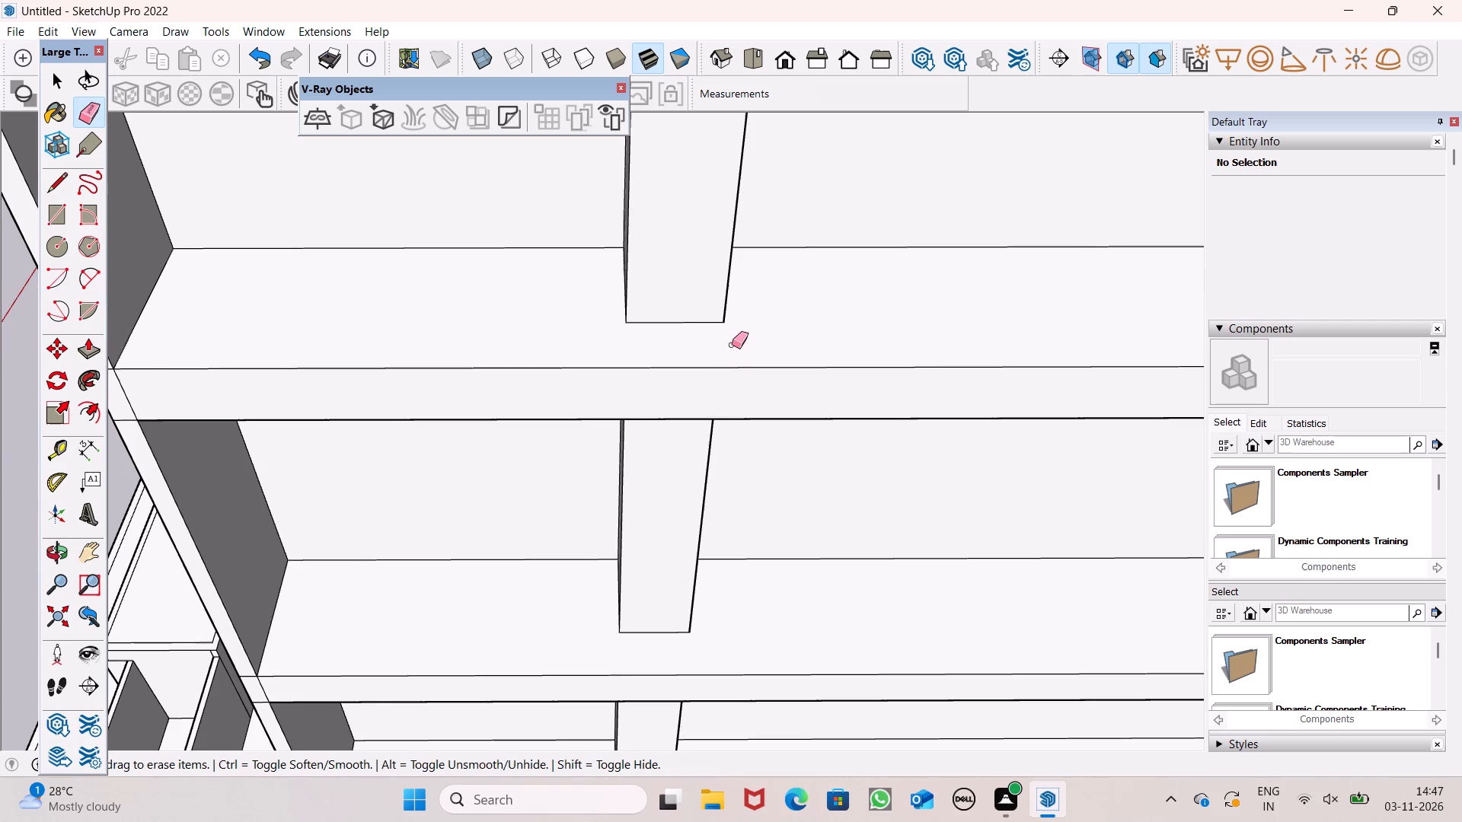
Examine the building from below, above and the side for seam lines left where the band beams cross the column.
{"action": "scroll", "coordinate": [497, 263], "scroll_direction": "down", "scroll_amount": 16}
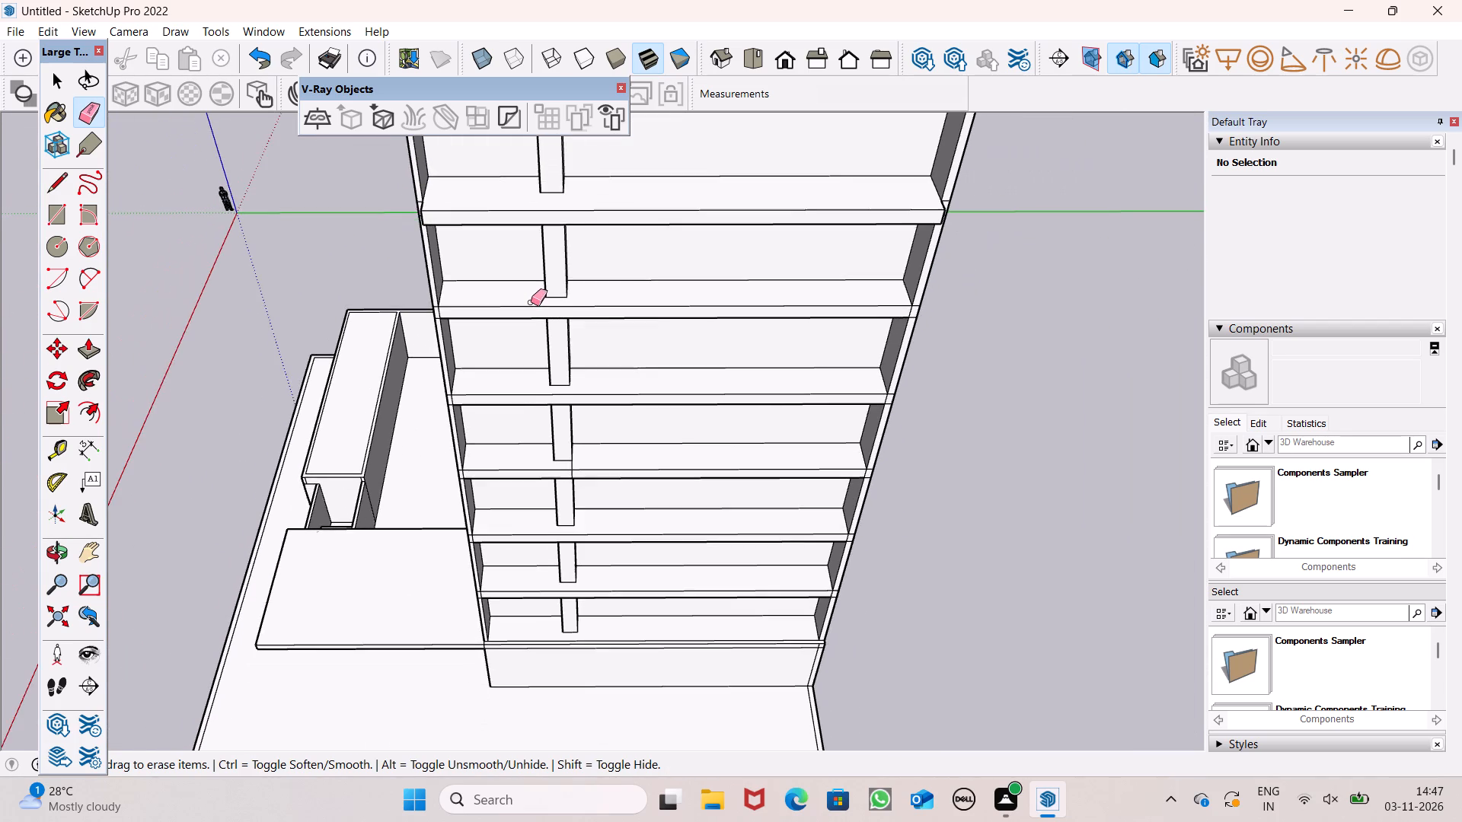
{"action": "middle_click_drag", "start_coordinate": [630, 349], "coordinate": [588, 192]}
{"action": "scroll", "coordinate": [736, 327], "scroll_direction": "down", "scroll_amount": 5}
{"action": "middle_click_drag", "start_coordinate": [711, 398], "coordinate": [701, 331]}
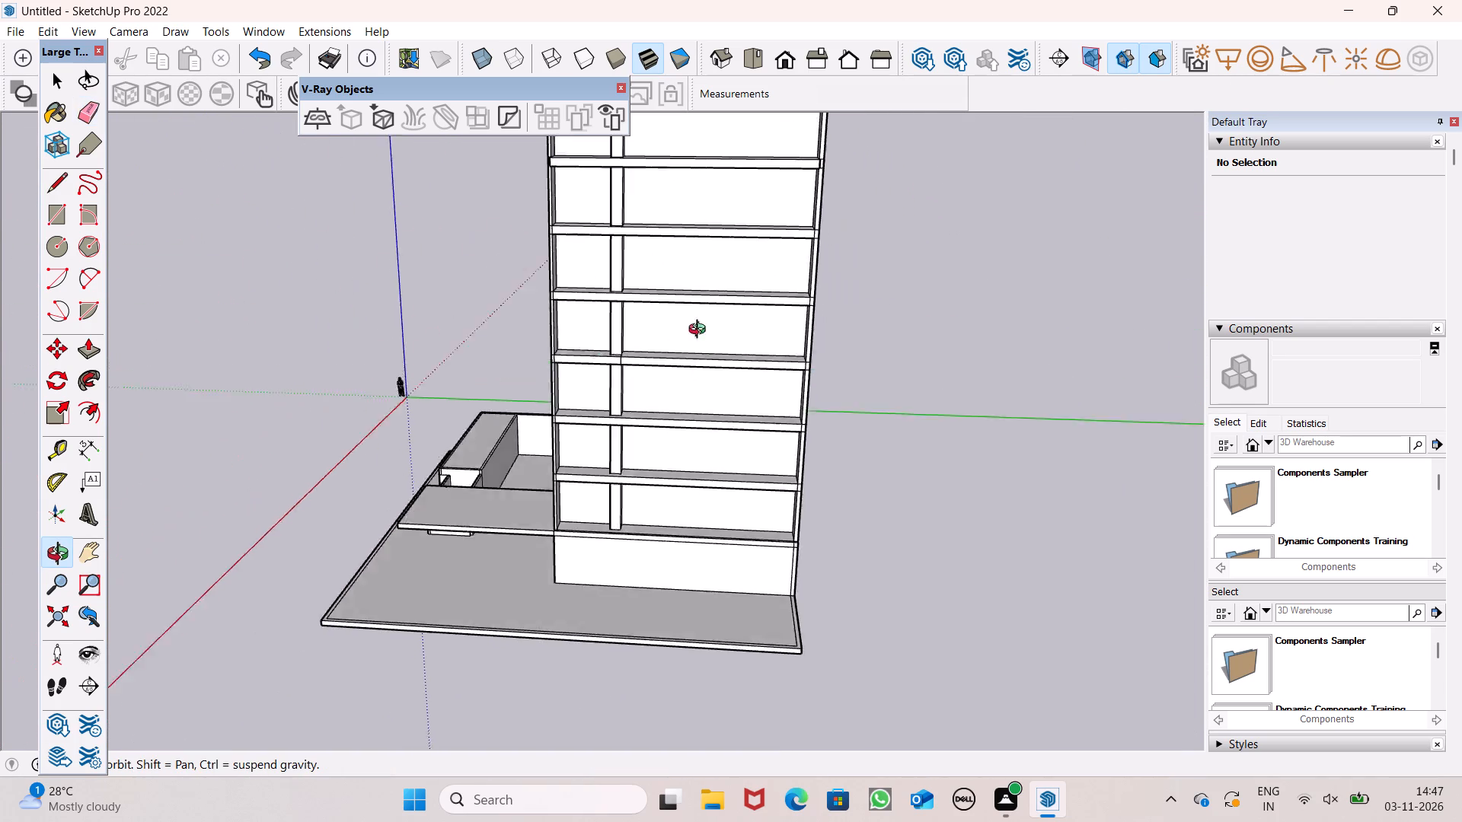
{"action": "middle_click_drag", "start_coordinate": [701, 331], "coordinate": [638, 81]}
{"action": "scroll", "coordinate": [749, 460], "scroll_direction": "down", "scroll_amount": 6}
{"action": "scroll", "coordinate": [646, 238], "scroll_direction": "up", "scroll_amount": 7}
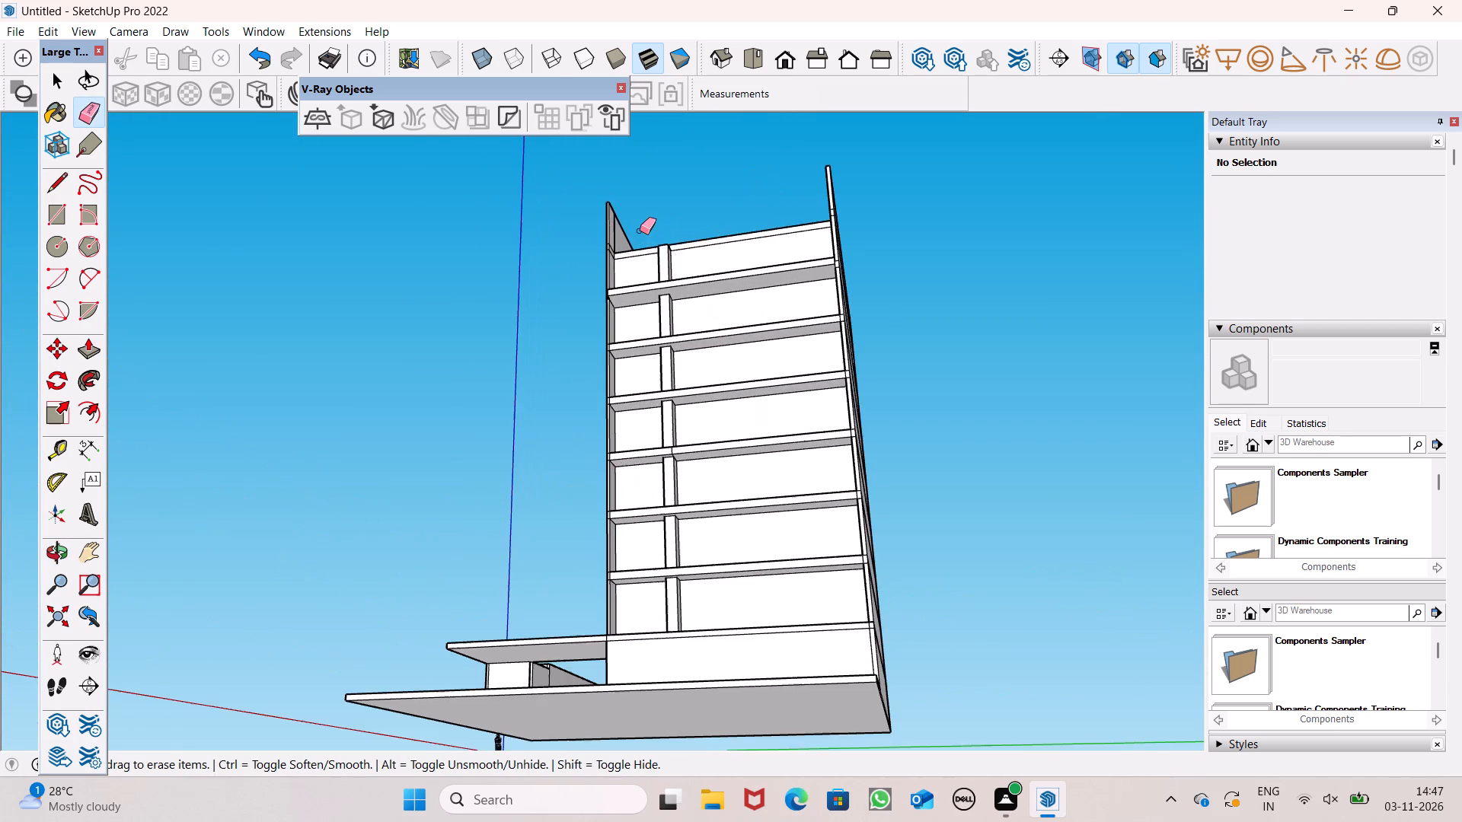
{"action": "scroll", "coordinate": [672, 338], "scroll_direction": "up", "scroll_amount": 8}
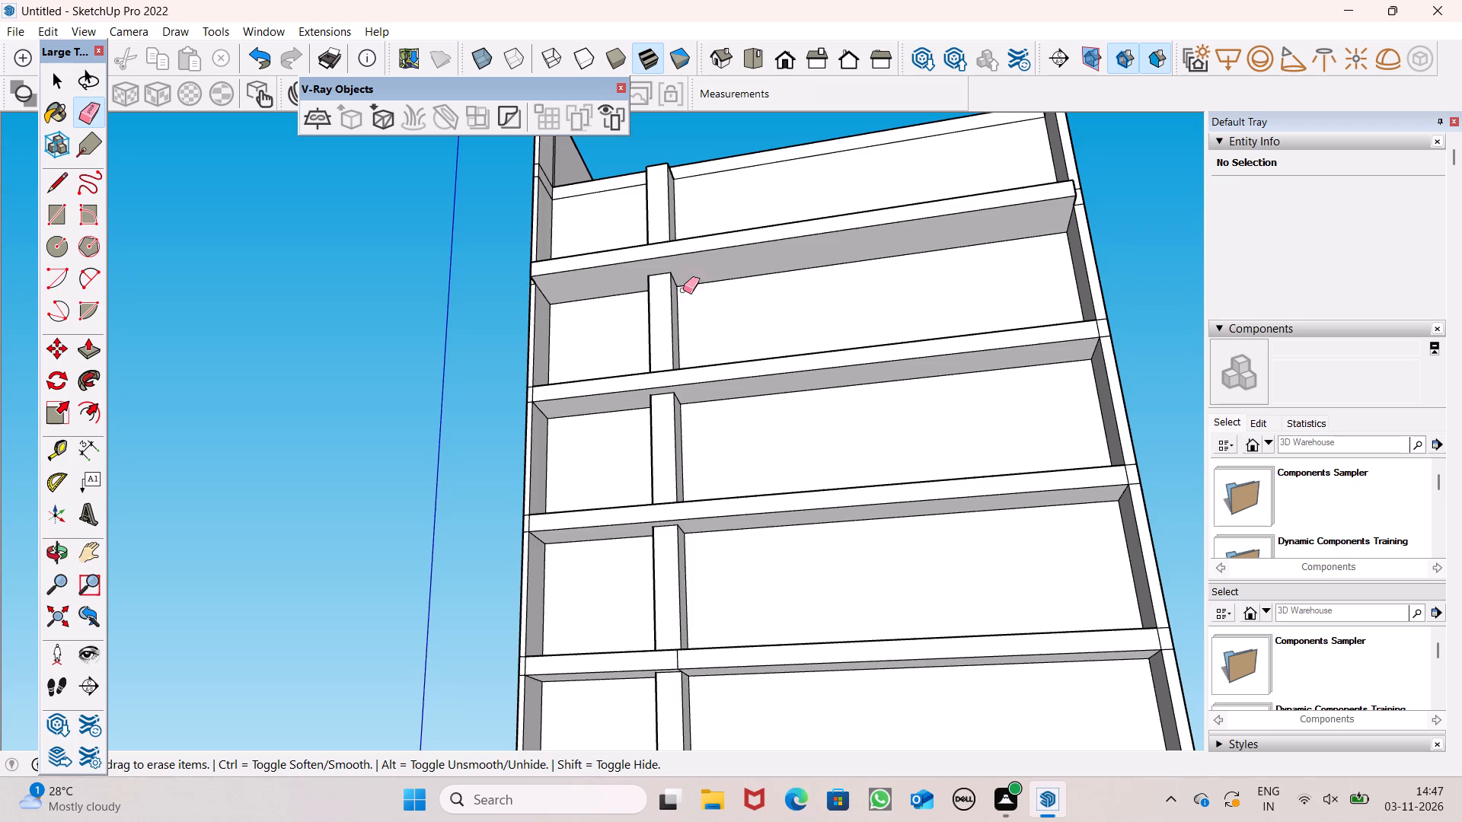
{"action": "middle_click_drag", "start_coordinate": [694, 292], "coordinate": [759, 706]}
{"action": "scroll", "coordinate": [698, 444], "scroll_direction": "down", "scroll_amount": 5}
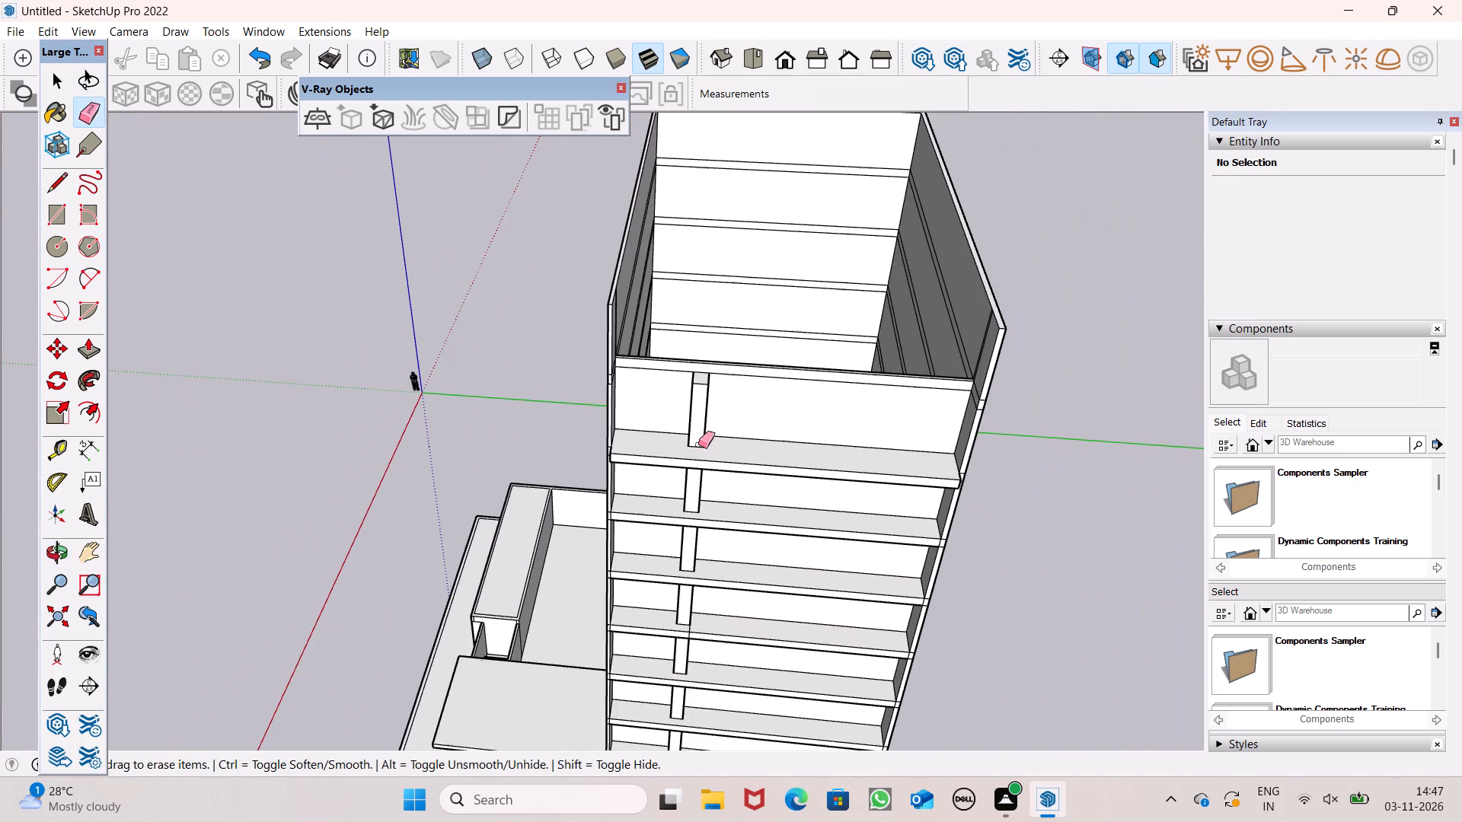
{"action": "scroll", "coordinate": [713, 314], "scroll_direction": "down", "scroll_amount": 5}
{"action": "middle_click_drag", "start_coordinate": [780, 470], "coordinate": [518, 293]}
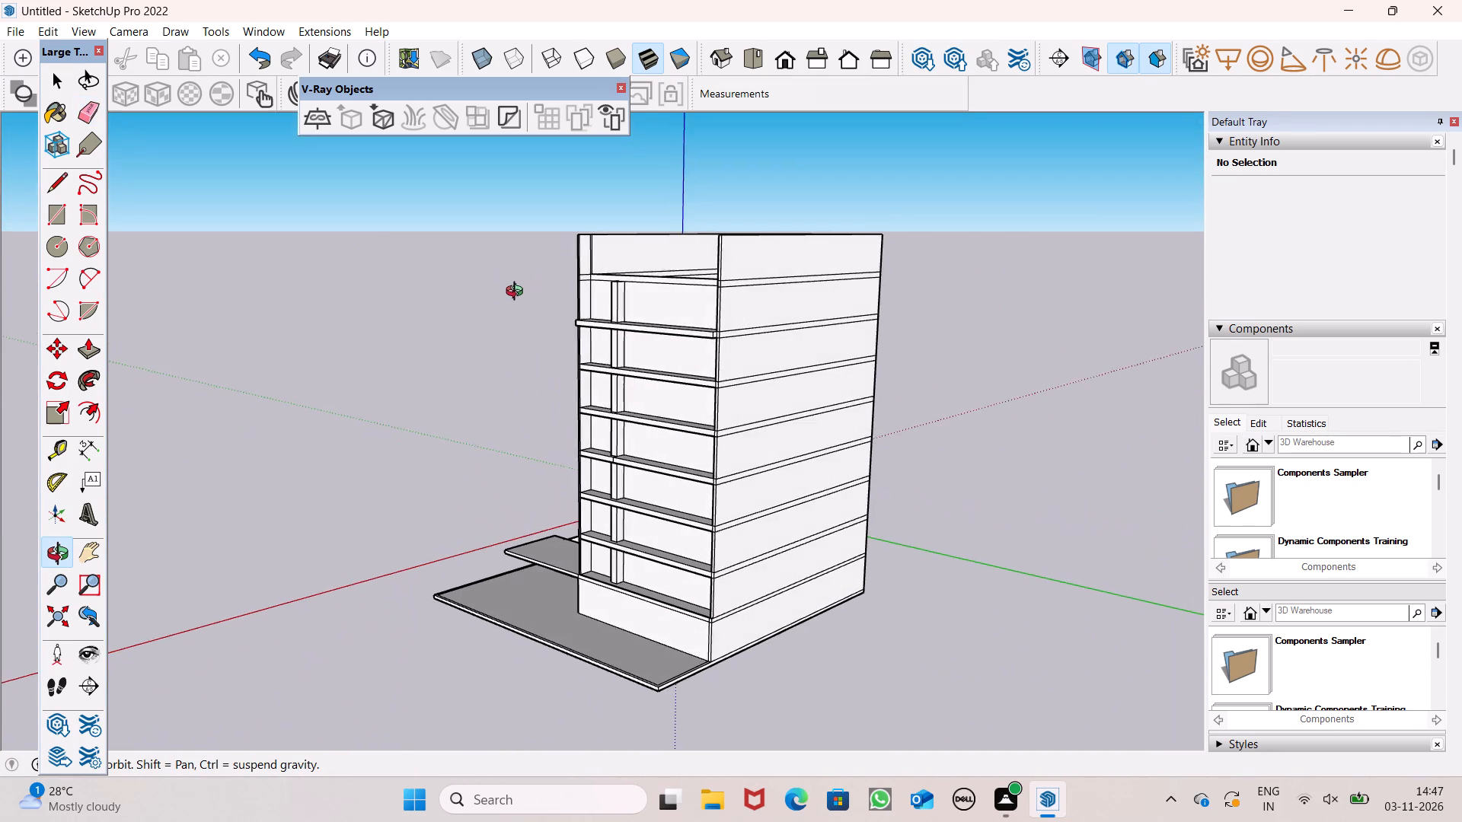
{"action": "middle_click_drag", "start_coordinate": [518, 293], "coordinate": [589, 333]}
{"action": "scroll", "coordinate": [559, 434], "scroll_direction": "down", "scroll_amount": 1}
{"action": "middle_click_drag", "start_coordinate": [576, 441], "coordinate": [654, 514]}
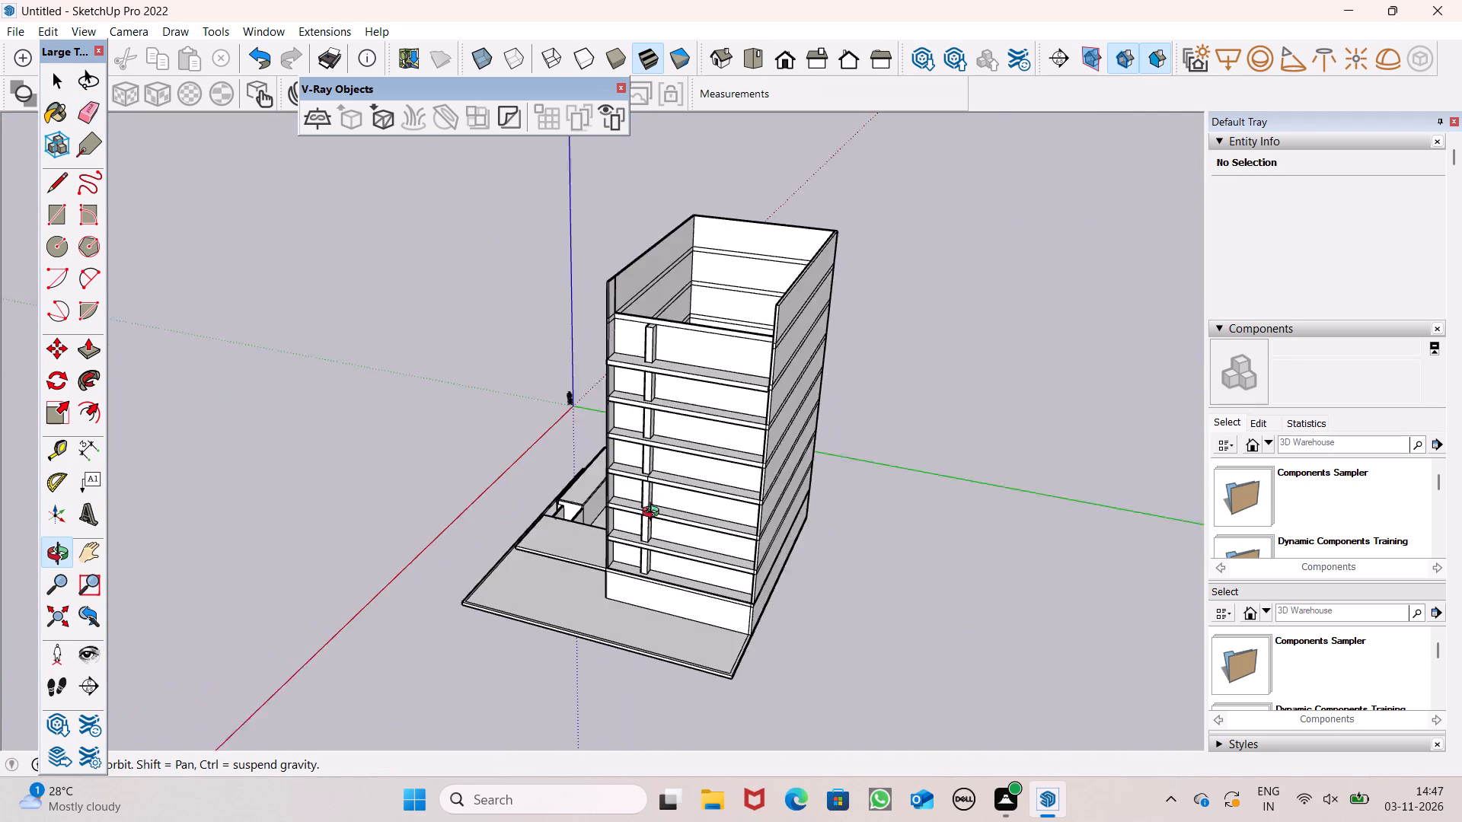
{"action": "middle_click_drag", "start_coordinate": [654, 514], "coordinate": [665, 534]}
Erase the leftover seam lines on the front, top and underside of the band beams where they cross the column.
{"action": "scroll", "coordinate": [671, 499], "scroll_direction": "up", "scroll_amount": 14}
{"action": "scroll", "coordinate": [638, 453], "scroll_direction": "up", "scroll_amount": 7}
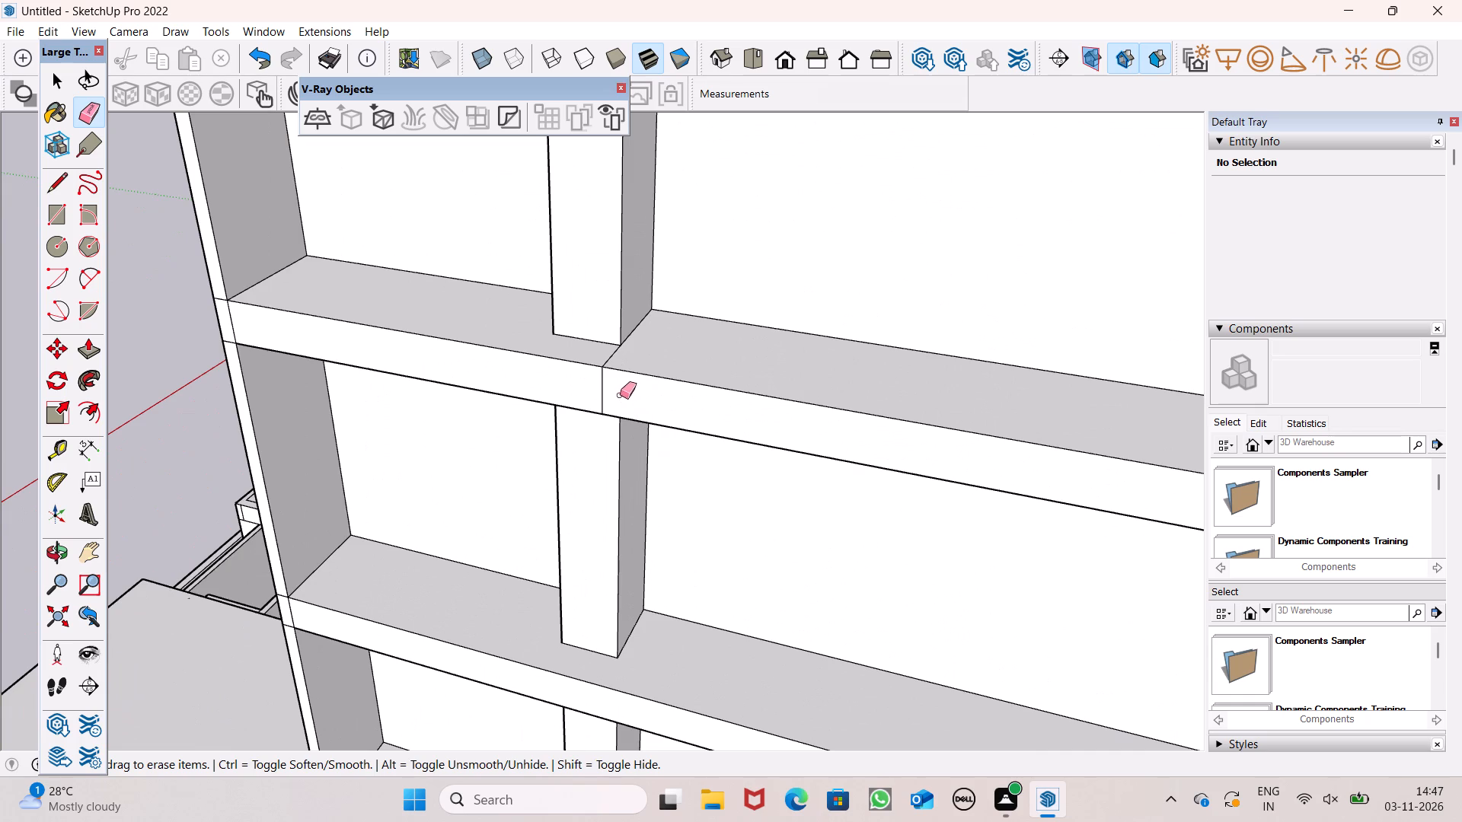
{"action": "left_click_drag", "start_coordinate": [611, 390], "coordinate": [561, 395]}
{"action": "left_click_drag", "start_coordinate": [592, 355], "coordinate": [622, 366]}
{"action": "scroll", "coordinate": [645, 323], "scroll_direction": "down", "scroll_amount": 6}
{"action": "middle_click_drag", "start_coordinate": [659, 578], "coordinate": [659, 382]}
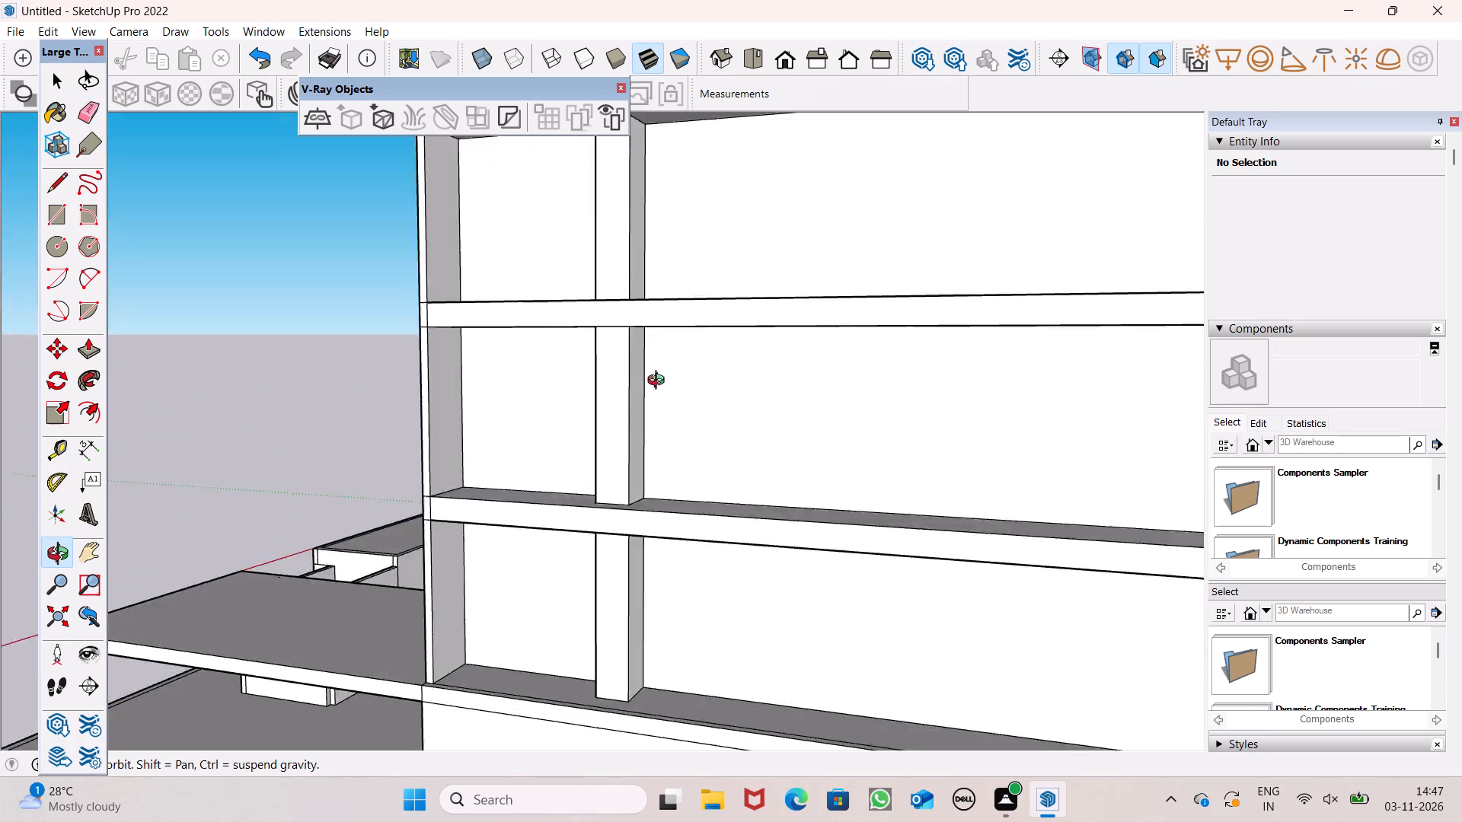
{"action": "middle_click_drag", "start_coordinate": [659, 382], "coordinate": [651, 284]}
{"action": "scroll", "coordinate": [678, 550], "scroll_direction": "down", "scroll_amount": 7}
{"action": "scroll", "coordinate": [644, 170], "scroll_direction": "up", "scroll_amount": 4}
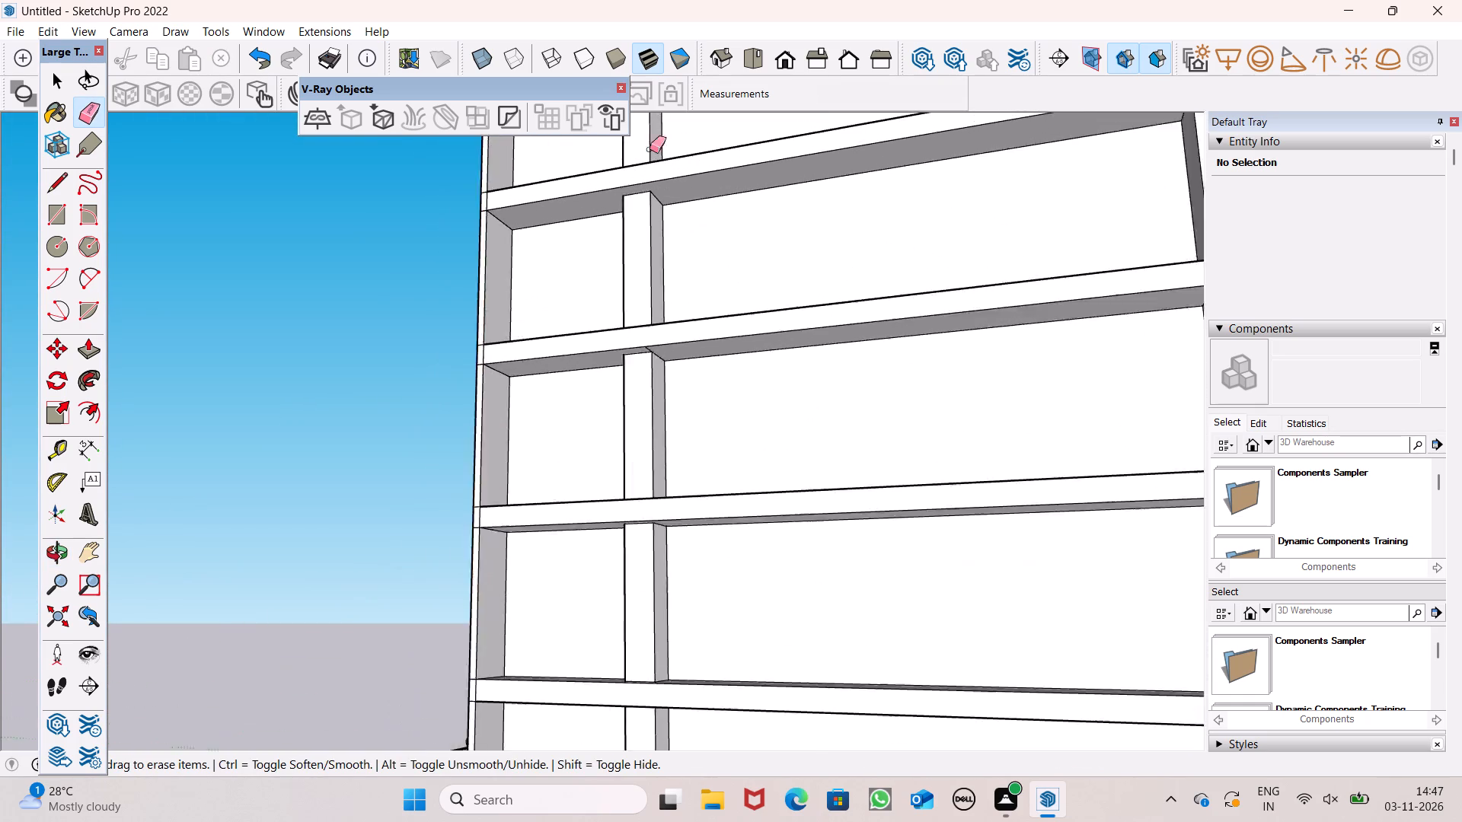
{"action": "scroll", "coordinate": [650, 149], "scroll_direction": "up", "scroll_amount": 3}
{"action": "scroll", "coordinate": [743, 215], "scroll_direction": "down", "scroll_amount": 5}
{"action": "scroll", "coordinate": [684, 346], "scroll_direction": "up", "scroll_amount": 14}
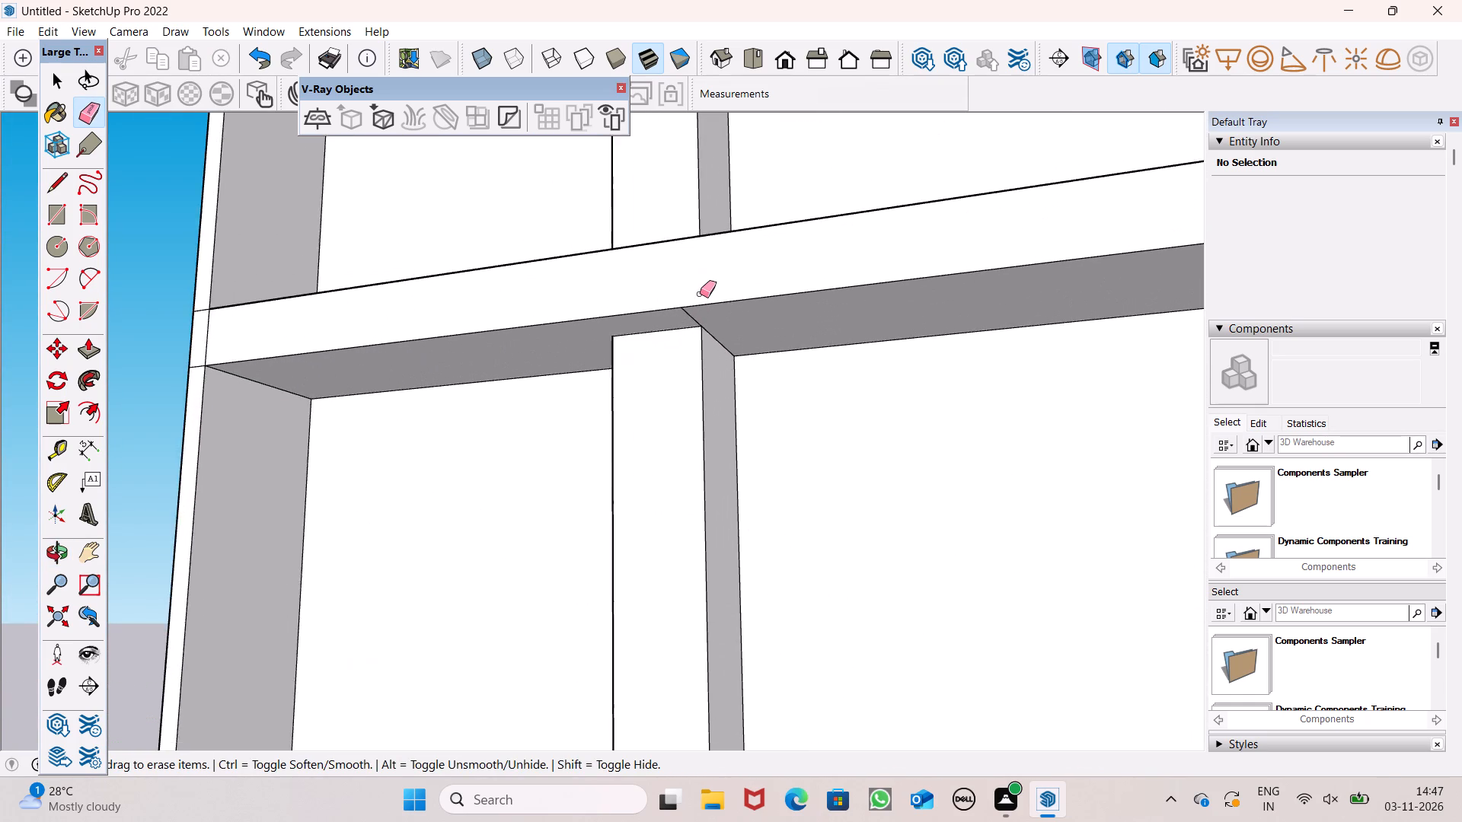
{"action": "scroll", "coordinate": [700, 293], "scroll_direction": "up", "scroll_amount": 10}
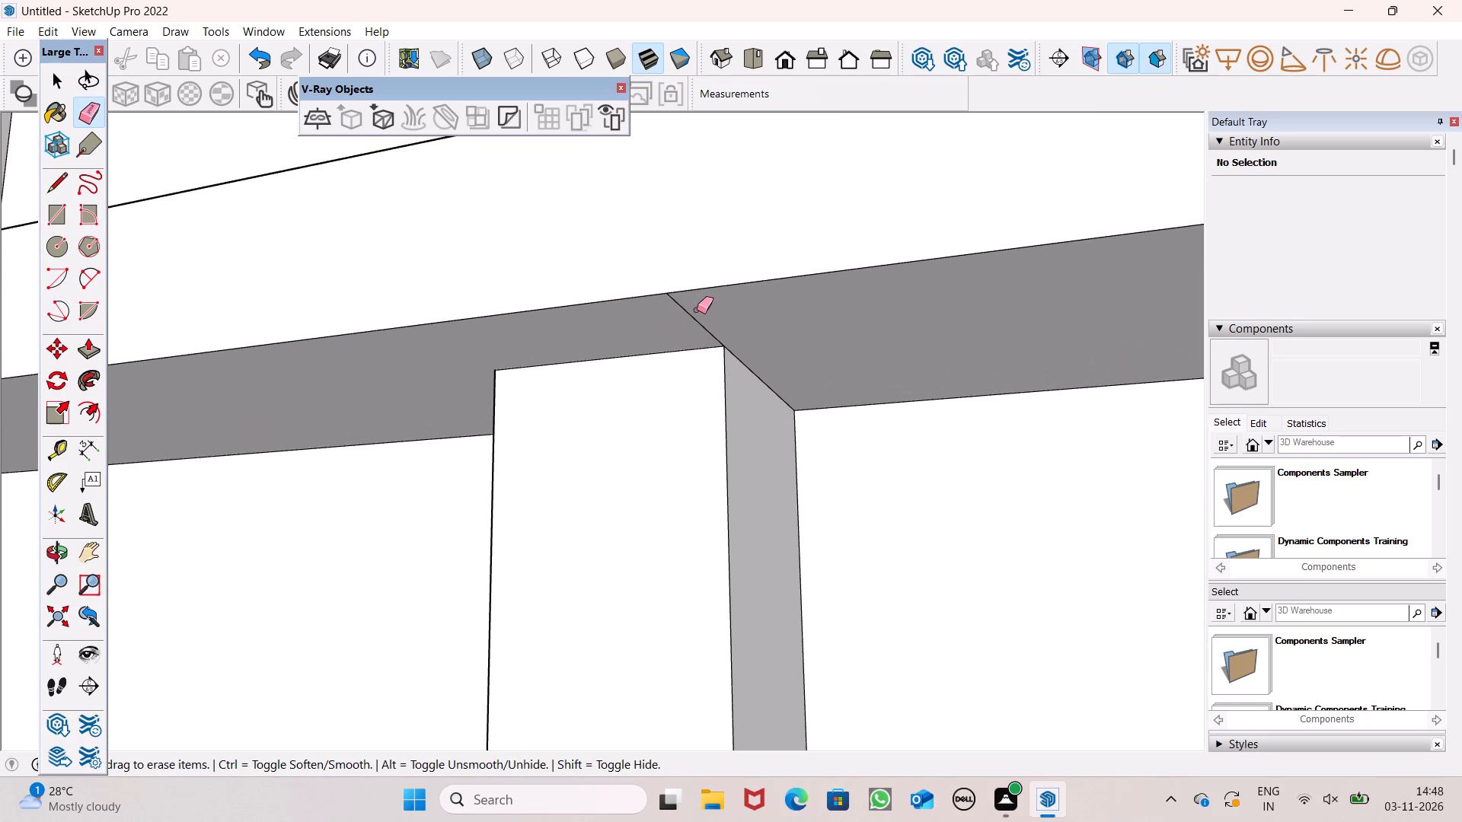
{"action": "left_click", "coordinate": [693, 314]}
{"action": "scroll", "coordinate": [828, 345], "scroll_direction": "down", "scroll_amount": 10}
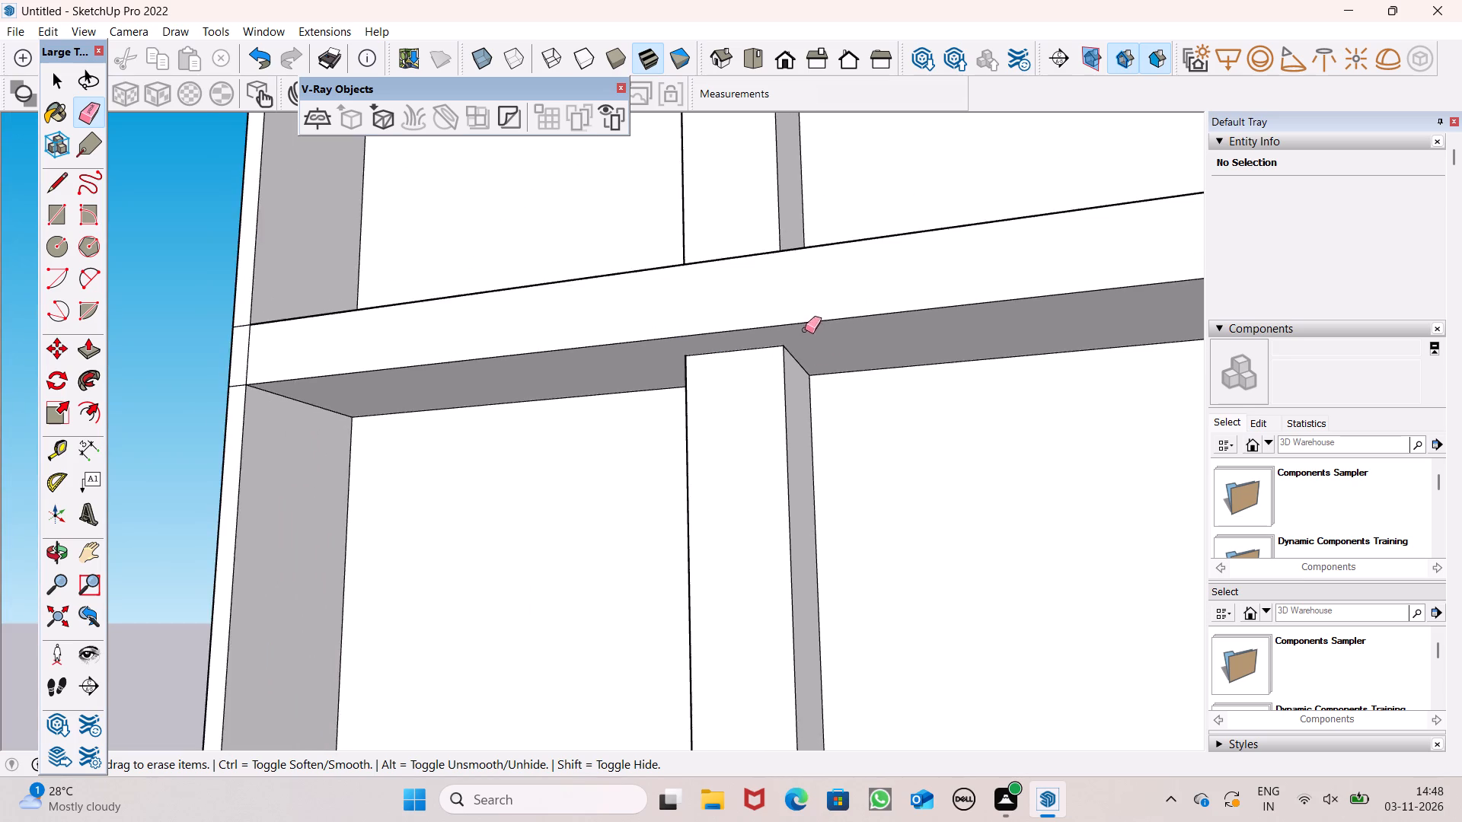
Examine the front column and band beams from the front, the canopy side and above for remaining seam lines.
{"action": "middle_click_drag", "start_coordinate": [812, 336], "coordinate": [904, 473]}
{"action": "scroll", "coordinate": [790, 383], "scroll_direction": "down", "scroll_amount": 14}
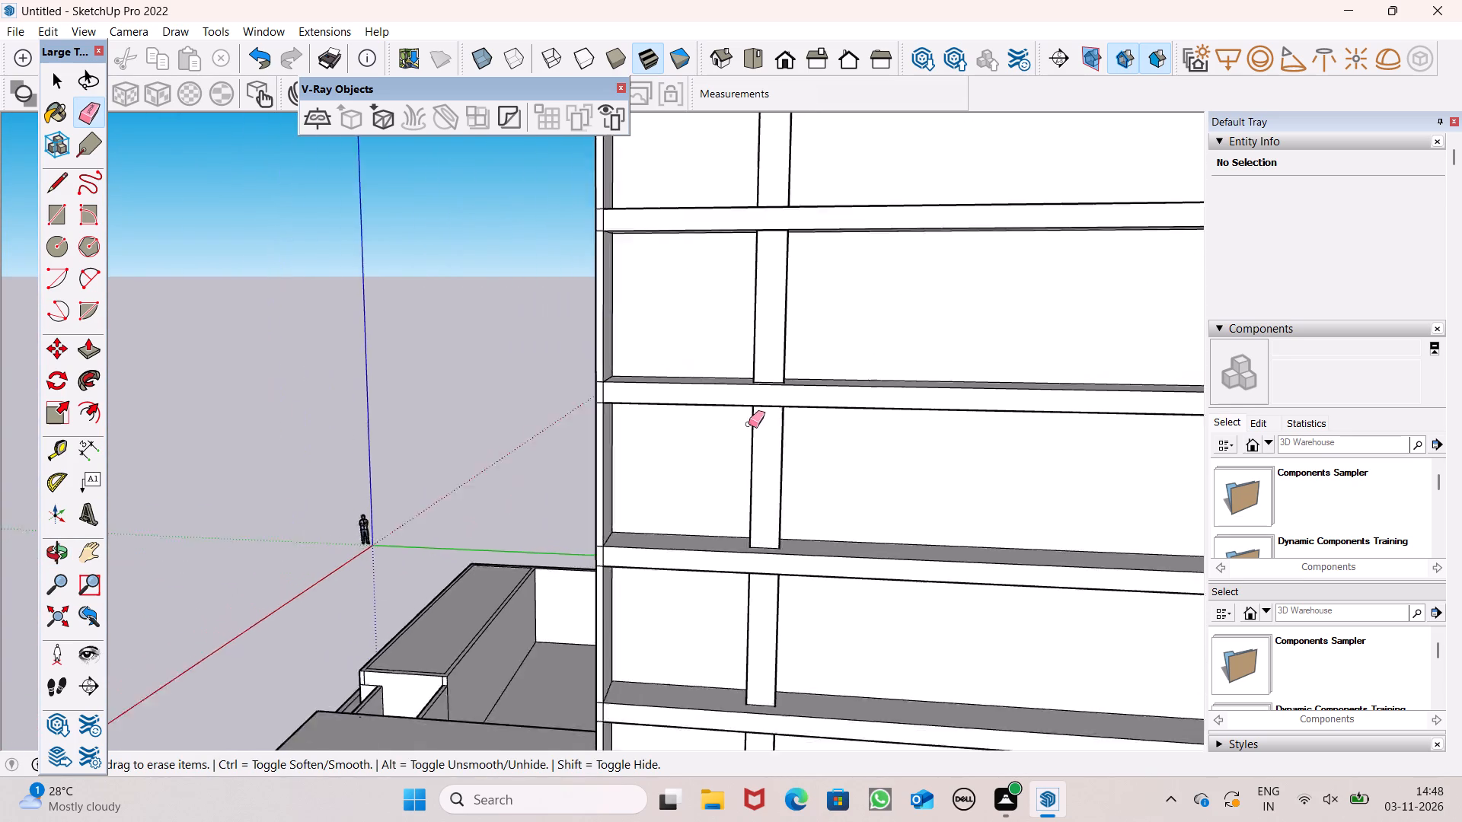
{"action": "scroll", "coordinate": [749, 424], "scroll_direction": "down", "scroll_amount": 9}
{"action": "middle_click_drag", "start_coordinate": [745, 404], "coordinate": [1109, 515]}
{"action": "scroll", "coordinate": [797, 455], "scroll_direction": "up", "scroll_amount": 1}
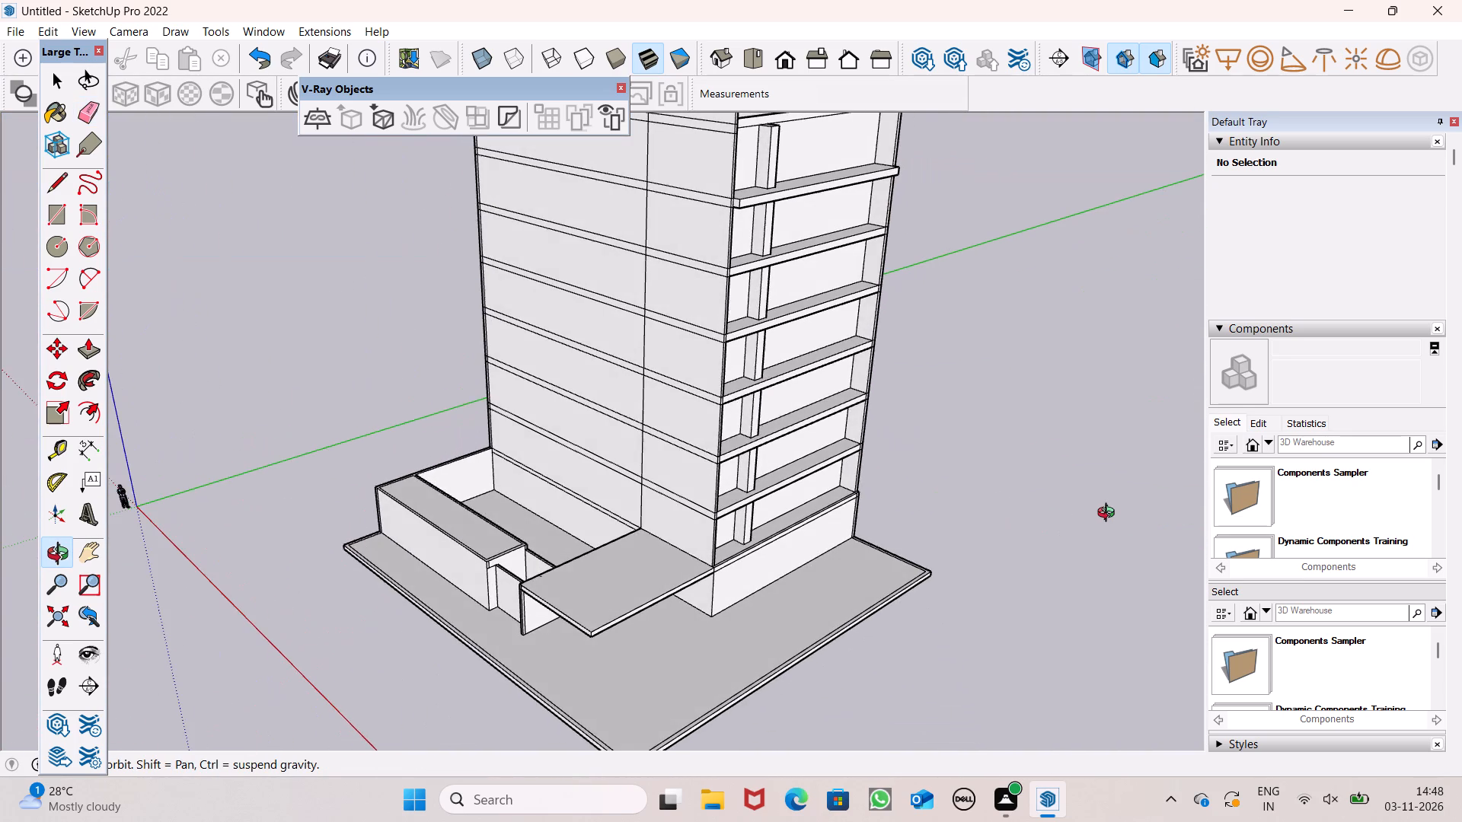
{"action": "middle_click_drag", "start_coordinate": [1109, 515], "coordinate": [468, 620]}
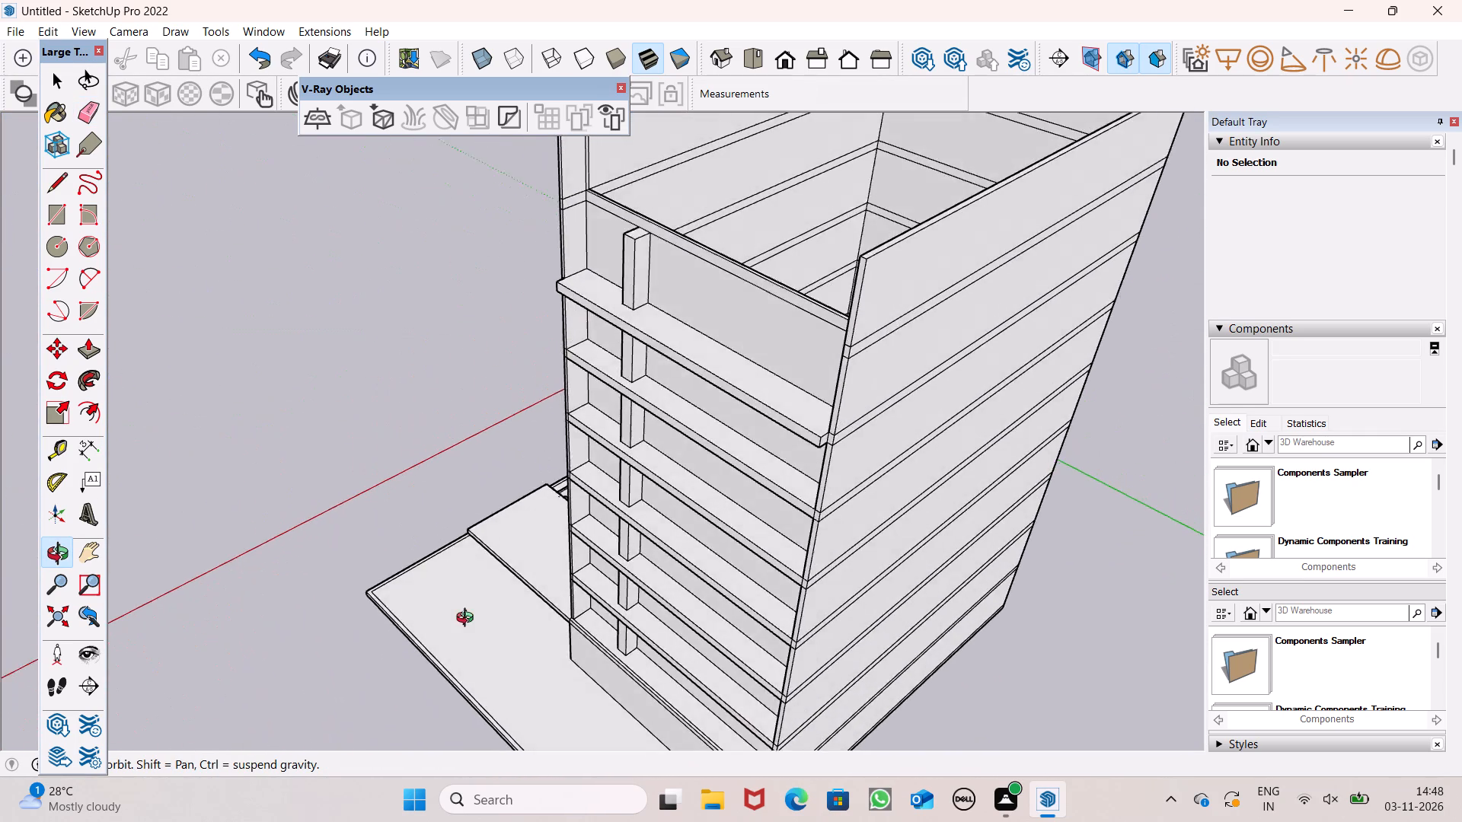
{"action": "middle_click_drag", "start_coordinate": [468, 620], "coordinate": [484, 696]}
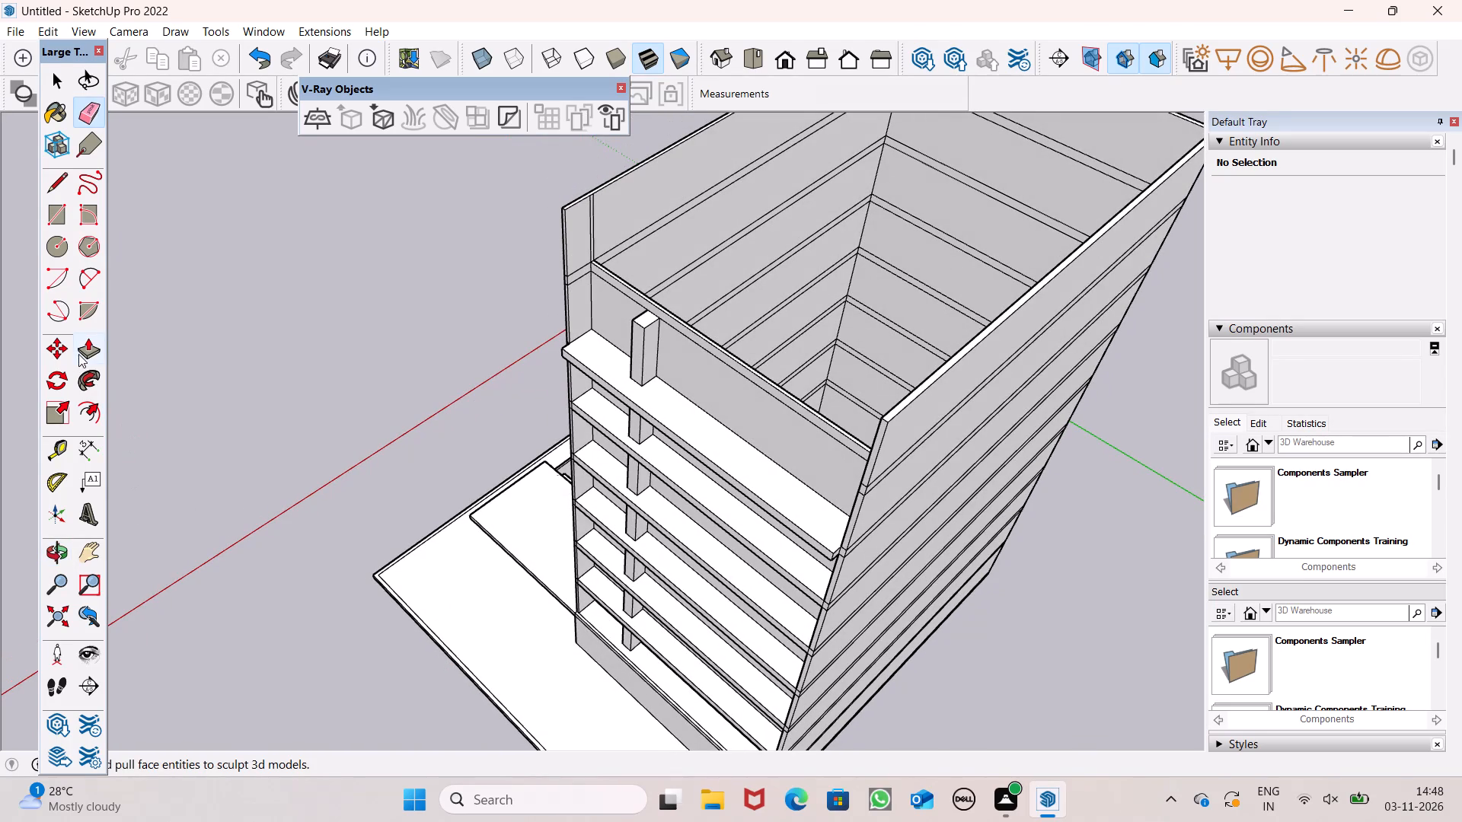
Push/Pull the front faces of the second and third band beams from the top outward by 1' 4 5/16".
{"action": "left_click", "coordinate": [83, 350]}
{"action": "scroll", "coordinate": [663, 520], "scroll_direction": "up", "scroll_amount": 3}
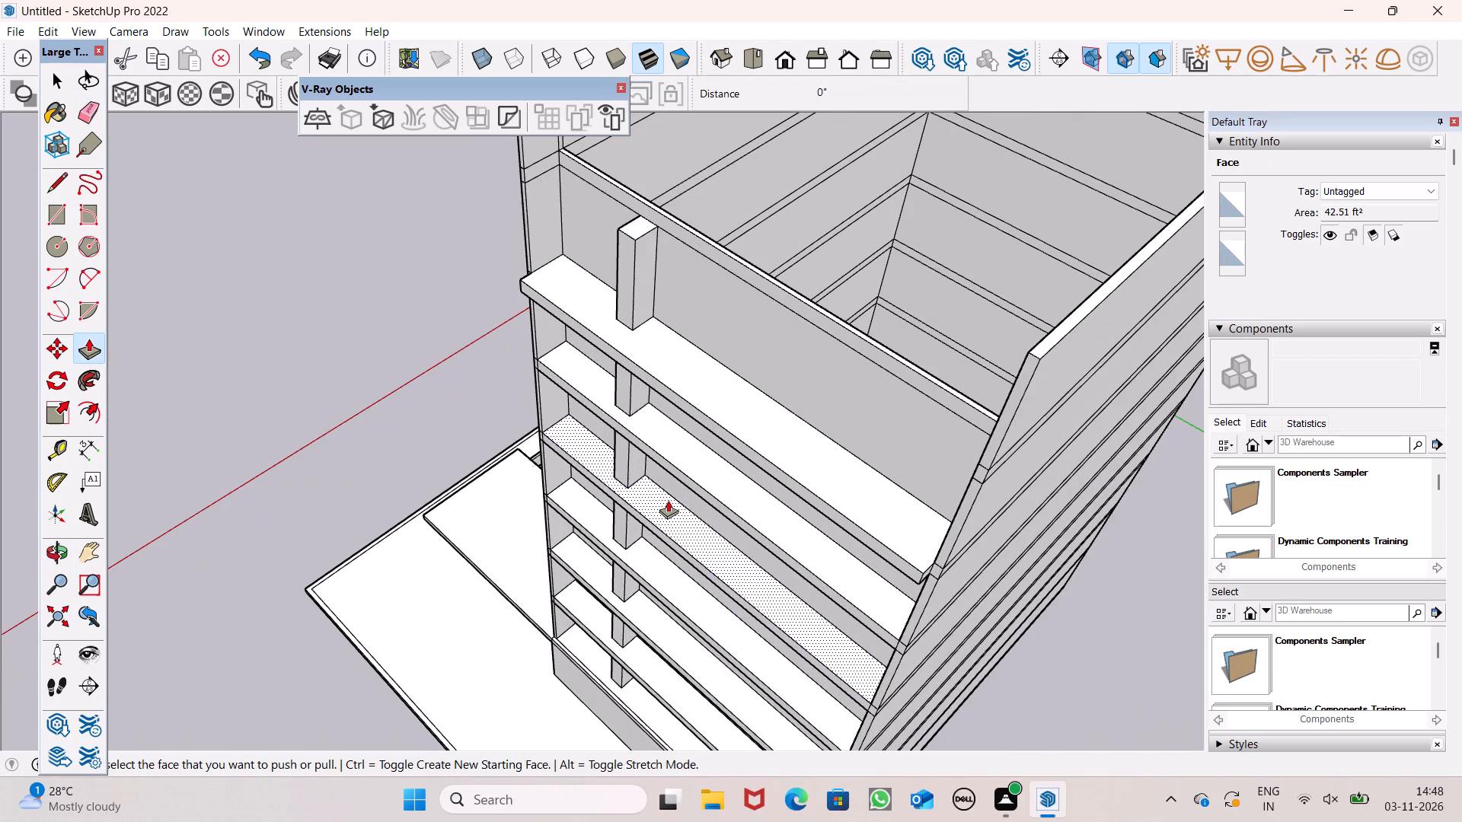
{"action": "scroll", "coordinate": [668, 500], "scroll_direction": "down", "scroll_amount": 2}
{"action": "scroll", "coordinate": [687, 429], "scroll_direction": "up", "scroll_amount": 6}
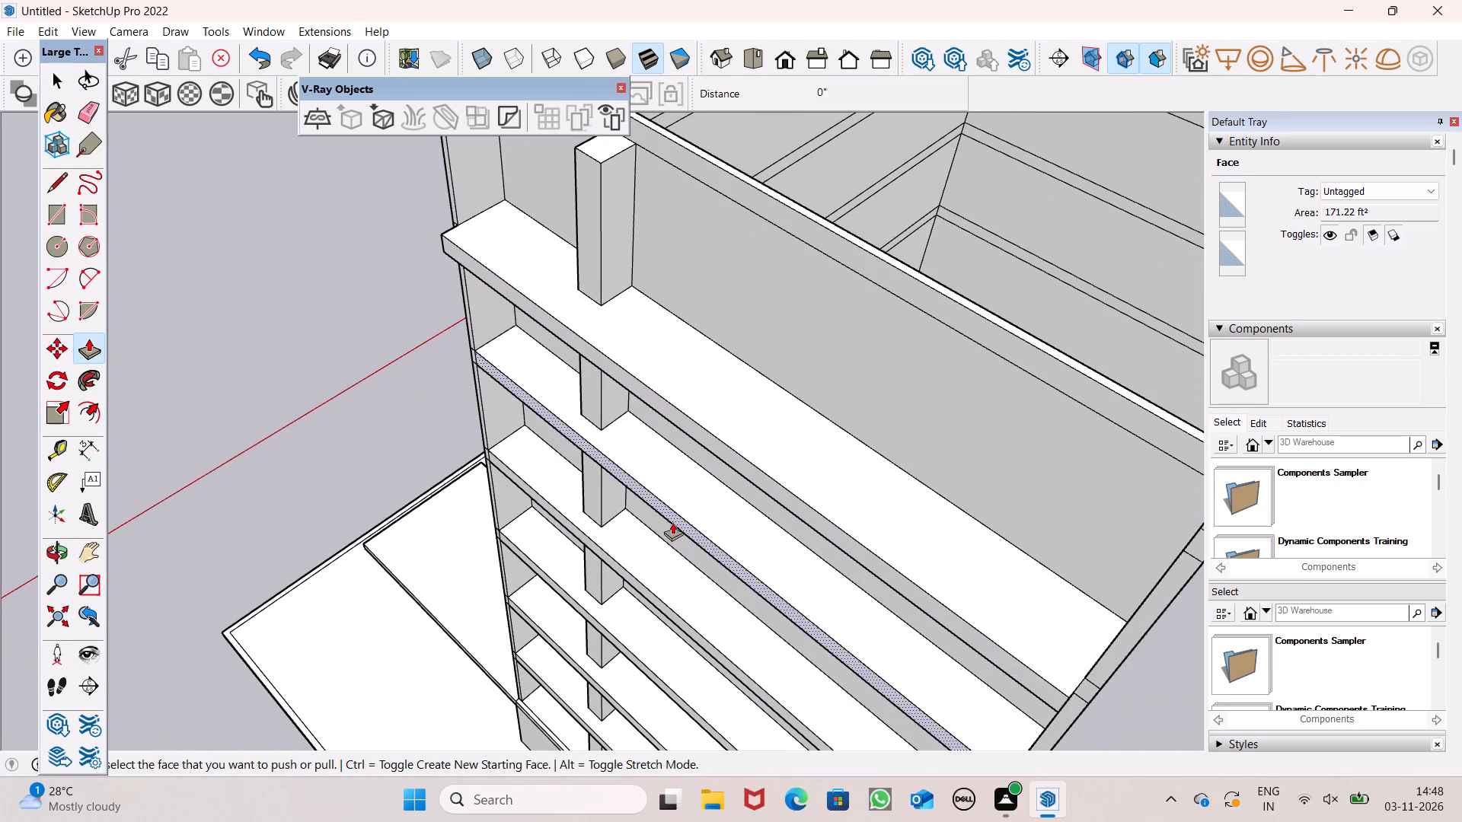
{"action": "left_click_drag", "start_coordinate": [672, 519], "coordinate": [691, 422]}
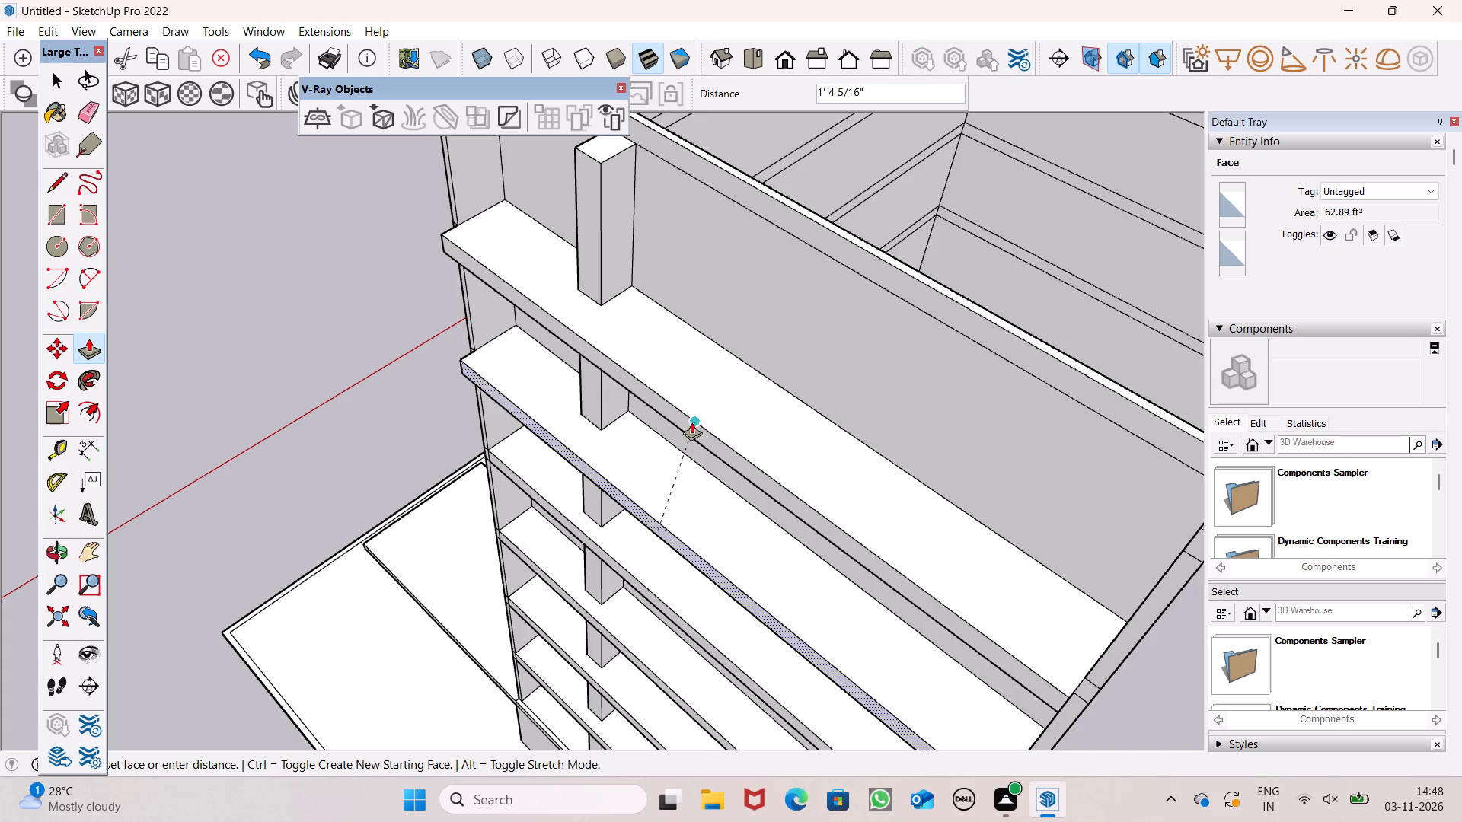
{"action": "left_click_drag", "start_coordinate": [691, 422], "coordinate": [692, 419]}
{"action": "scroll", "coordinate": [688, 342], "scroll_direction": "down", "scroll_amount": 1}
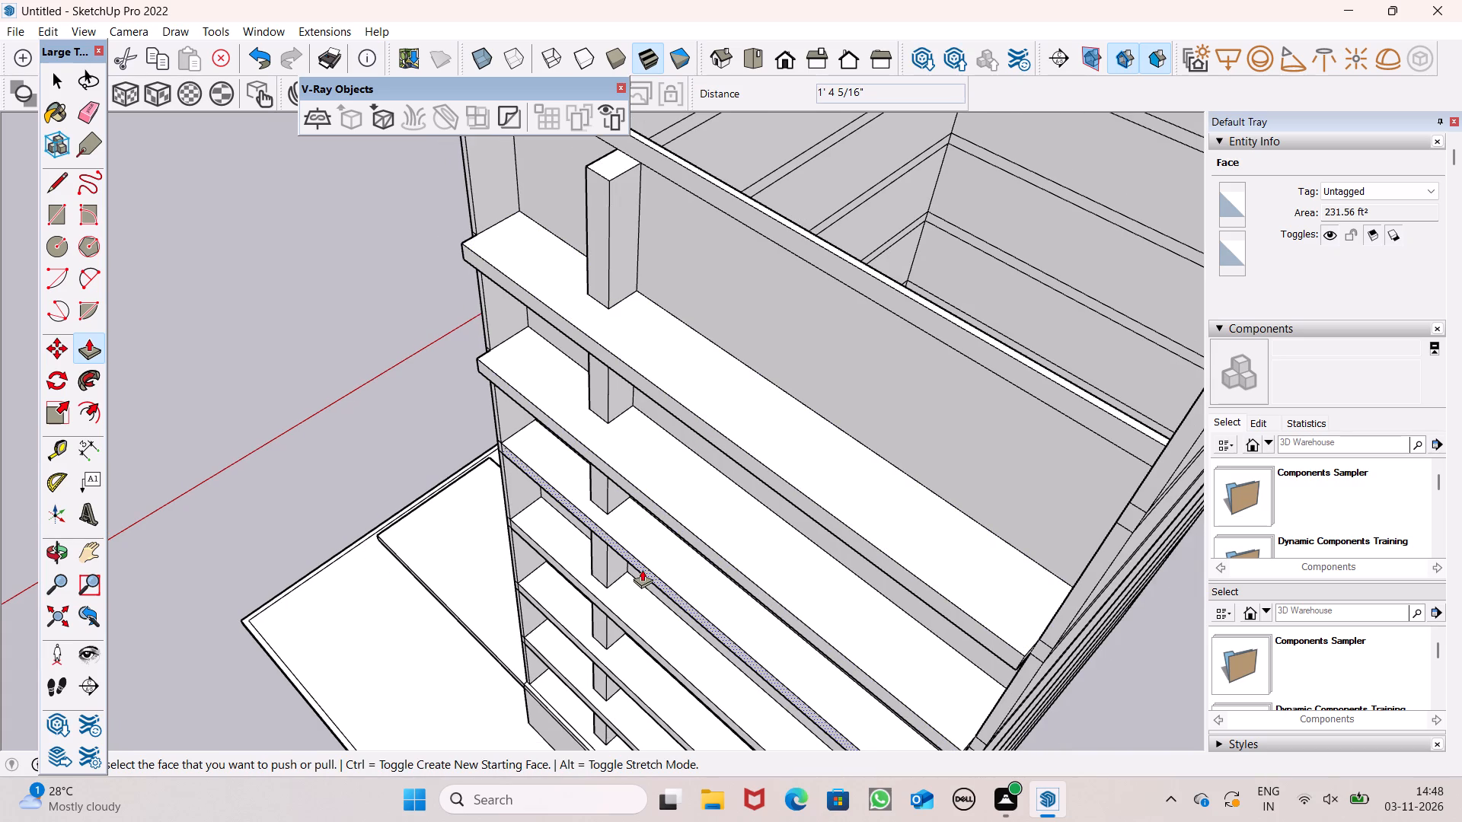
{"action": "left_click_drag", "start_coordinate": [642, 569], "coordinate": [695, 535]}
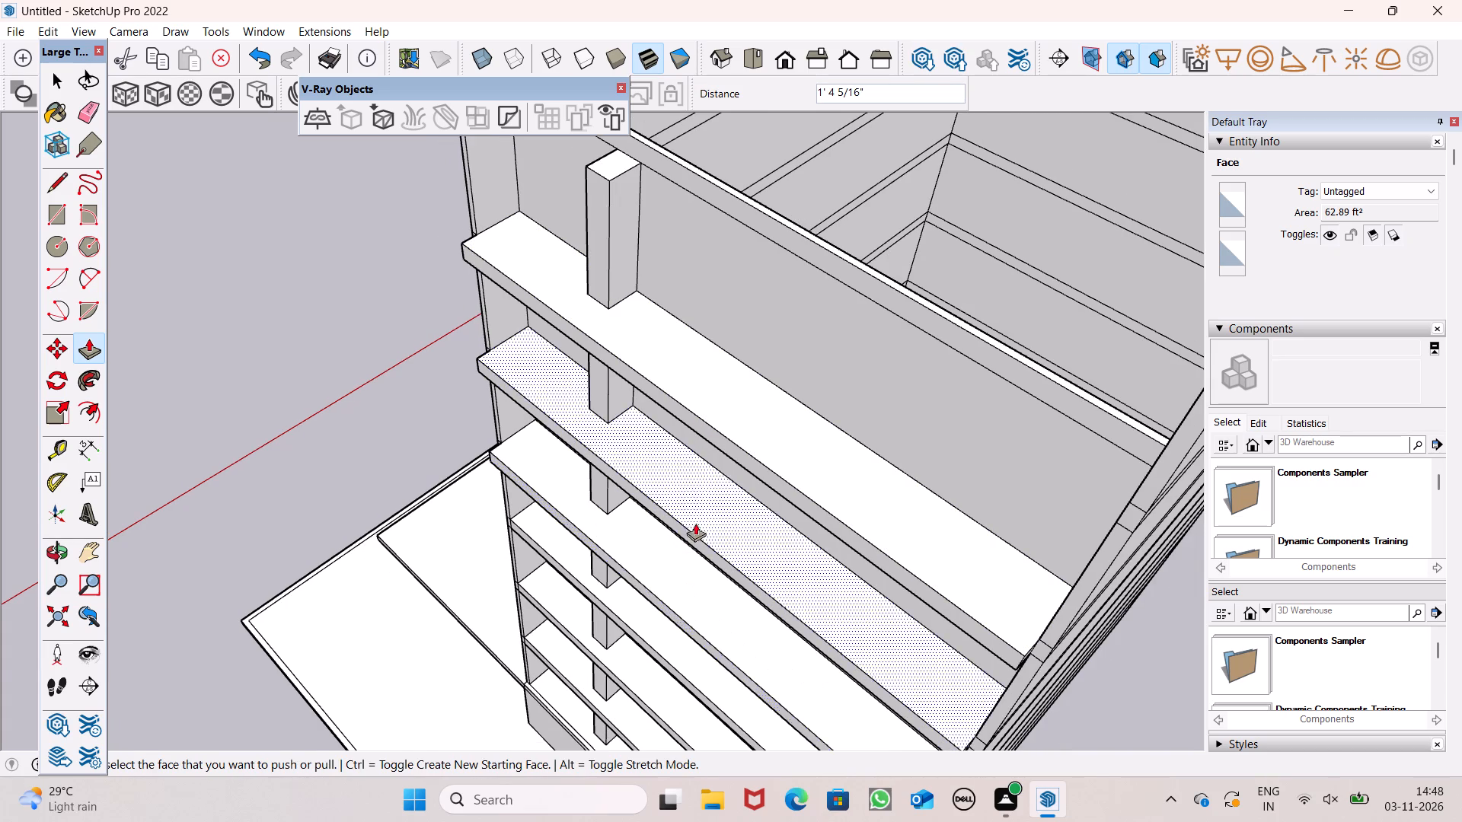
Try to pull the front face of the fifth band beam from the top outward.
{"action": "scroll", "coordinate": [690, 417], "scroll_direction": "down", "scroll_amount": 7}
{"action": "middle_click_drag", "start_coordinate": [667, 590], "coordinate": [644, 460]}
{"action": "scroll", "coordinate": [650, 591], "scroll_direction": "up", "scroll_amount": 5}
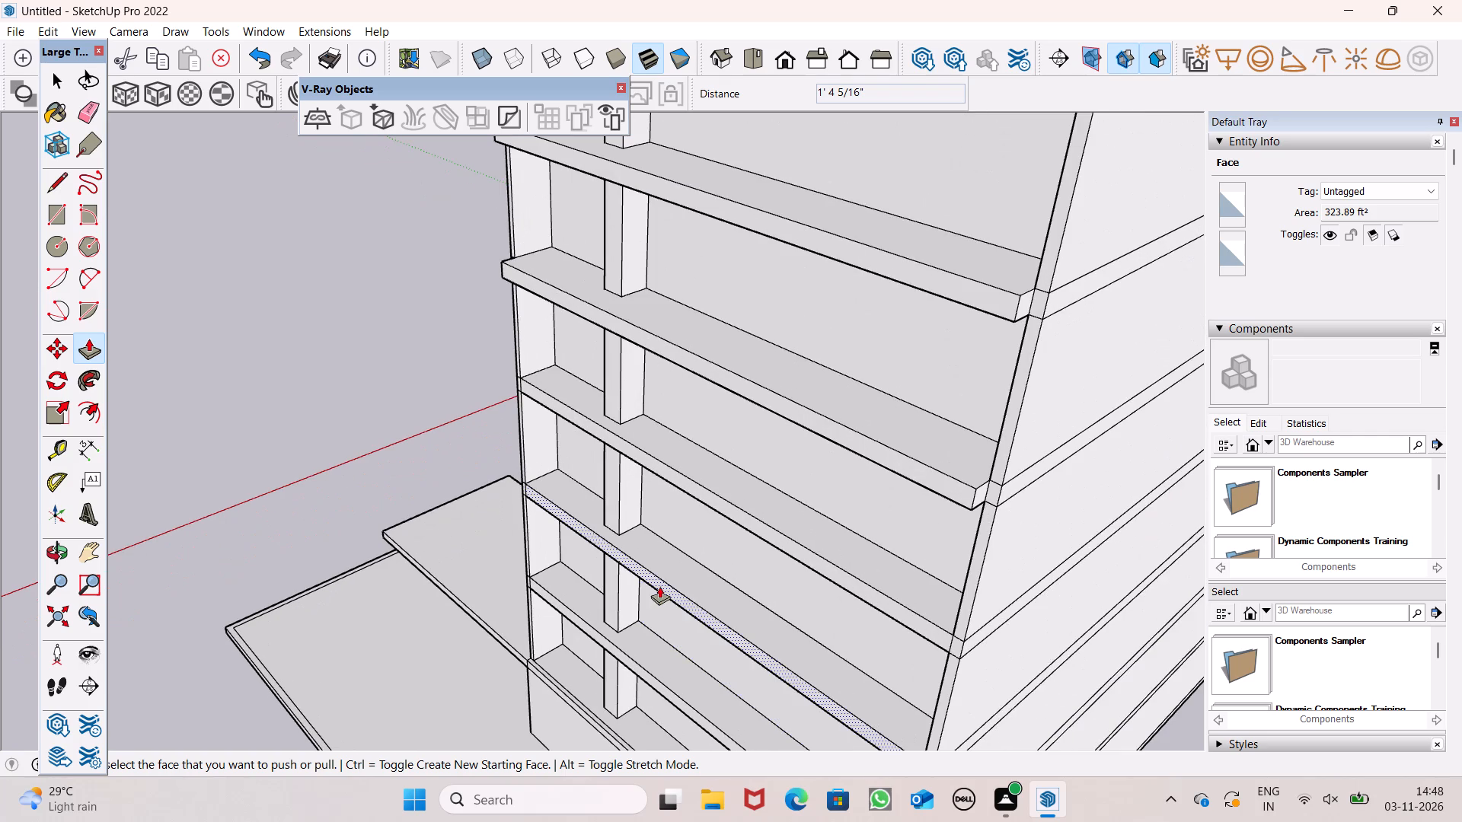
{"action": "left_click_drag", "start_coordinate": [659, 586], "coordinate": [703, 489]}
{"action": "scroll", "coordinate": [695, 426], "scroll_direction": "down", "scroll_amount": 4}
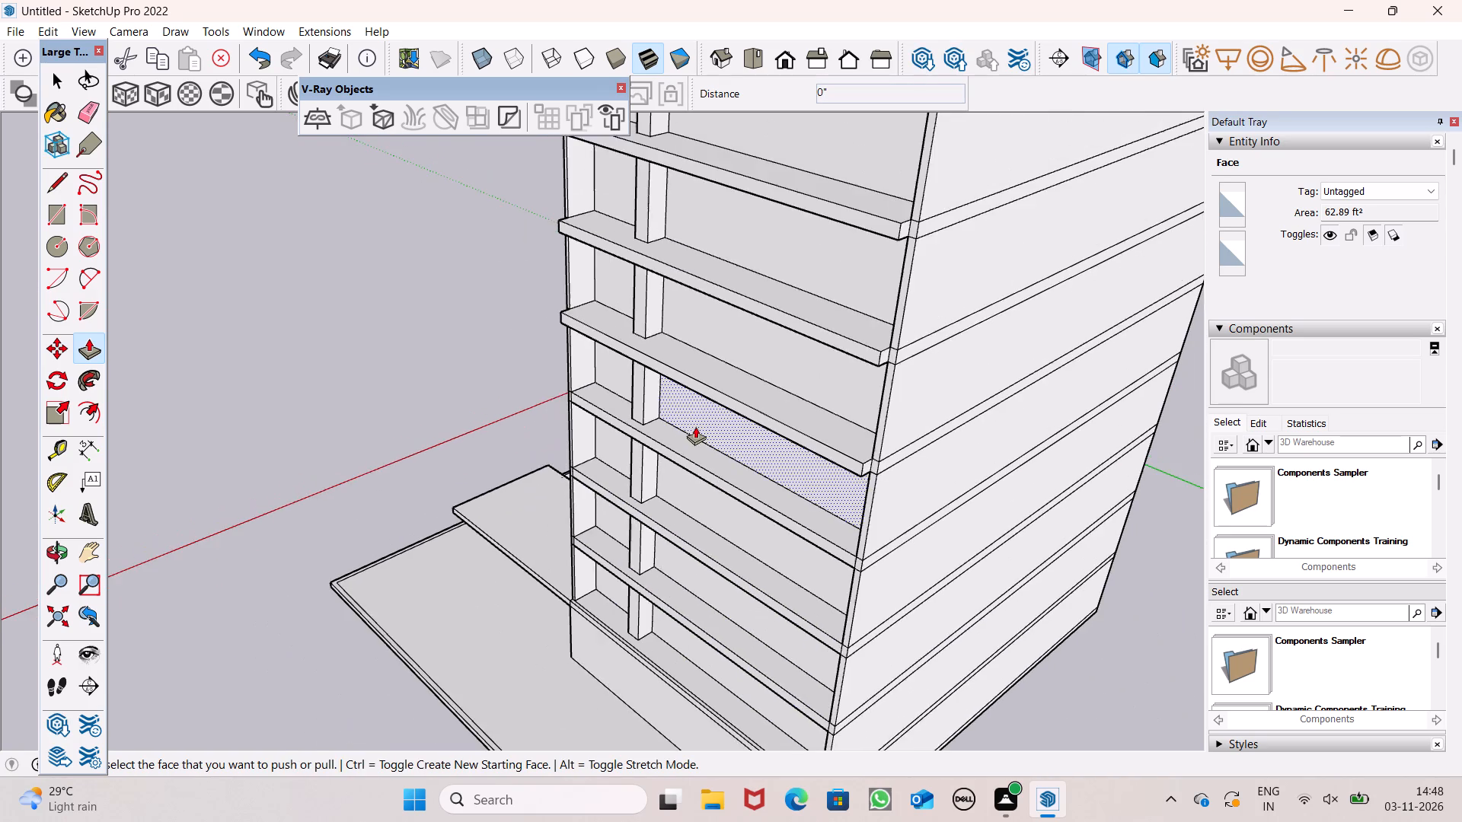
Pull the front face of the fourth band beam from the top outward by 1' 4 5/16".
{"action": "scroll", "coordinate": [652, 607], "scroll_direction": "up", "scroll_amount": 5}
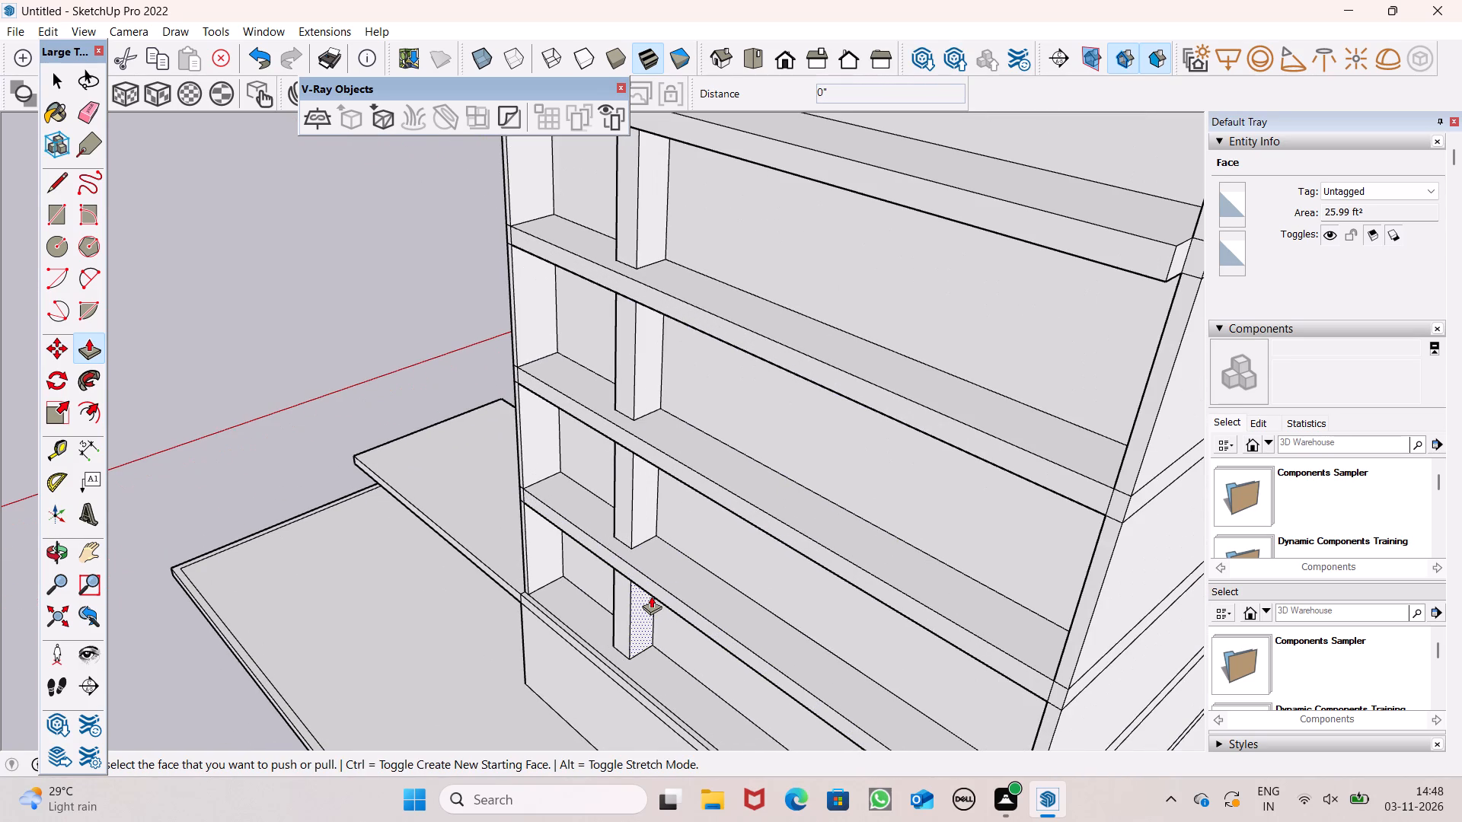
{"action": "scroll", "coordinate": [696, 566], "scroll_direction": "down", "scroll_amount": 5}
{"action": "middle_click_drag", "start_coordinate": [818, 551], "coordinate": [825, 654]}
{"action": "scroll", "coordinate": [763, 483], "scroll_direction": "up", "scroll_amount": 2}
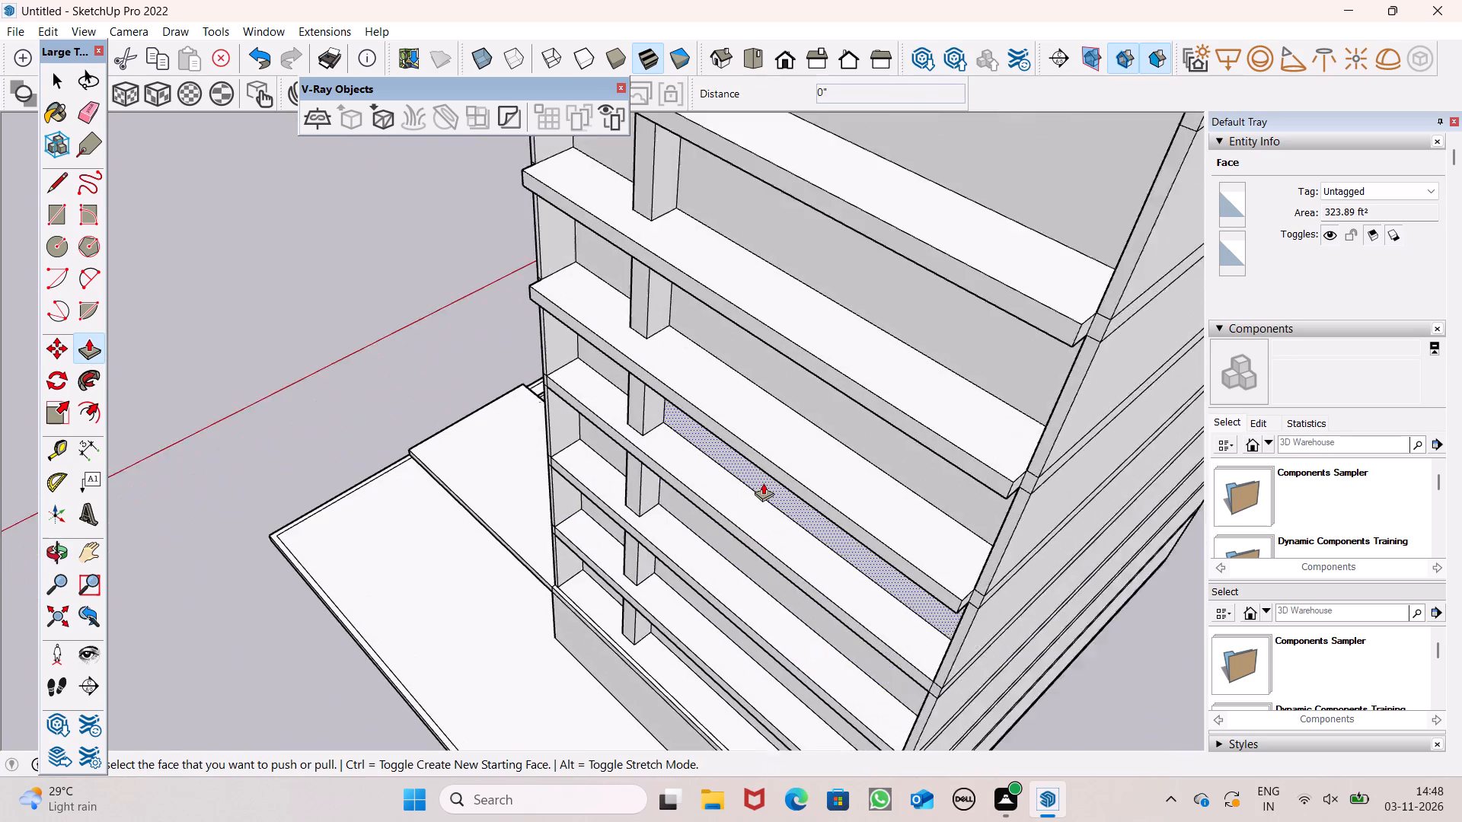
{"action": "scroll", "coordinate": [763, 483], "scroll_direction": "up", "scroll_amount": 3}
{"action": "left_click_drag", "start_coordinate": [720, 550], "coordinate": [732, 489]}
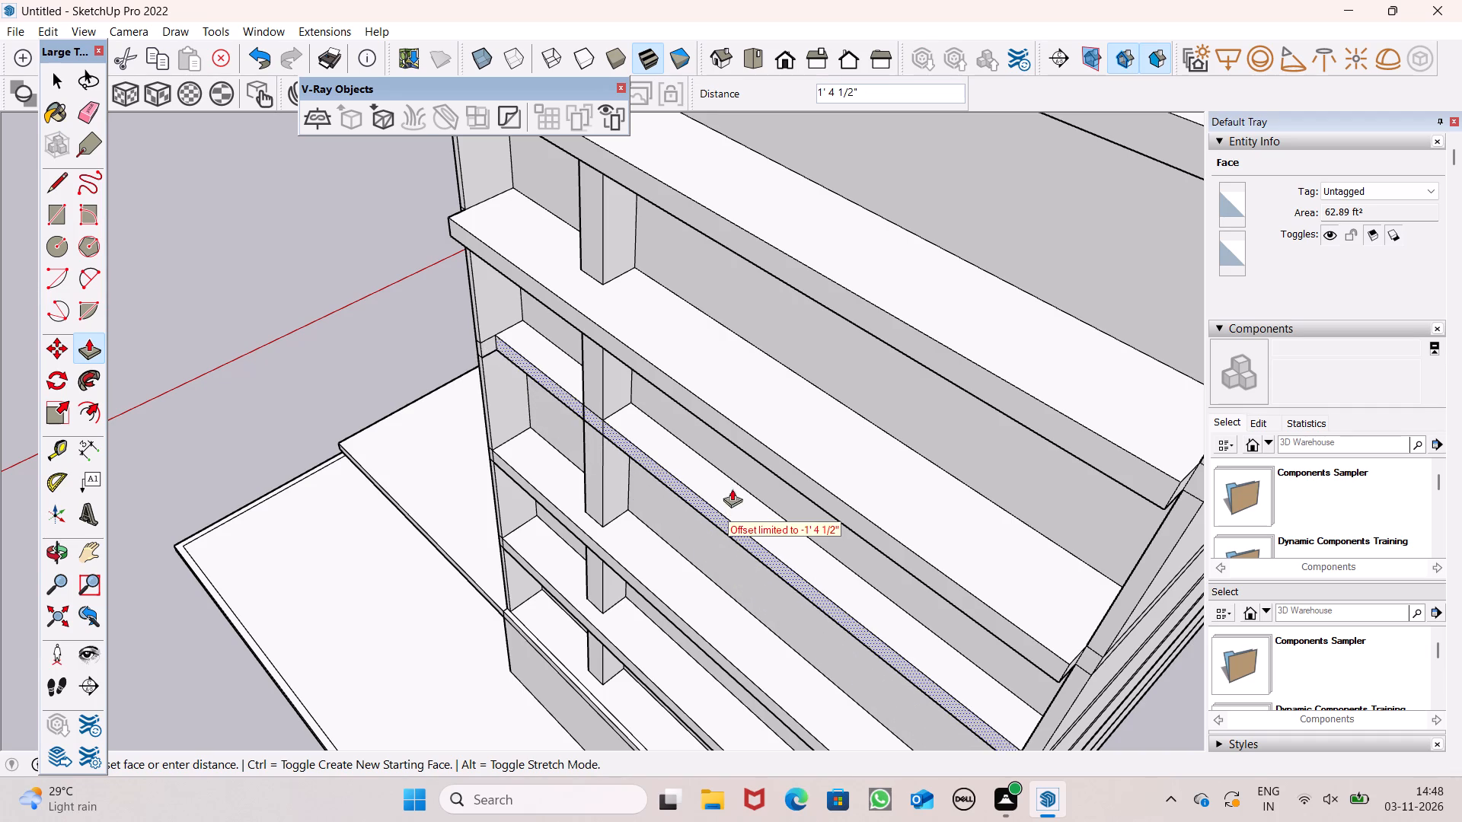
{"action": "left_click_drag", "start_coordinate": [732, 489], "coordinate": [774, 444]}
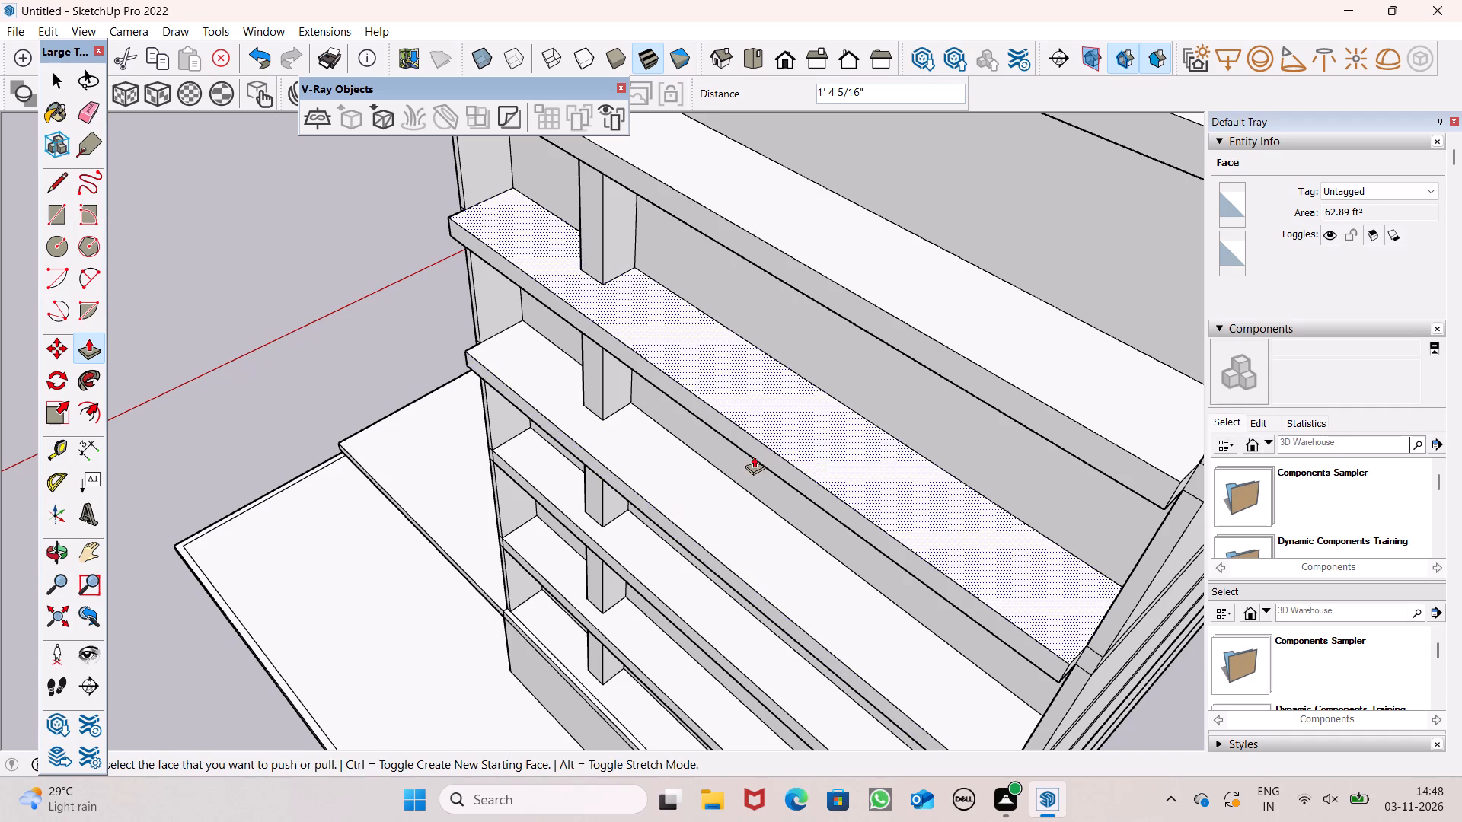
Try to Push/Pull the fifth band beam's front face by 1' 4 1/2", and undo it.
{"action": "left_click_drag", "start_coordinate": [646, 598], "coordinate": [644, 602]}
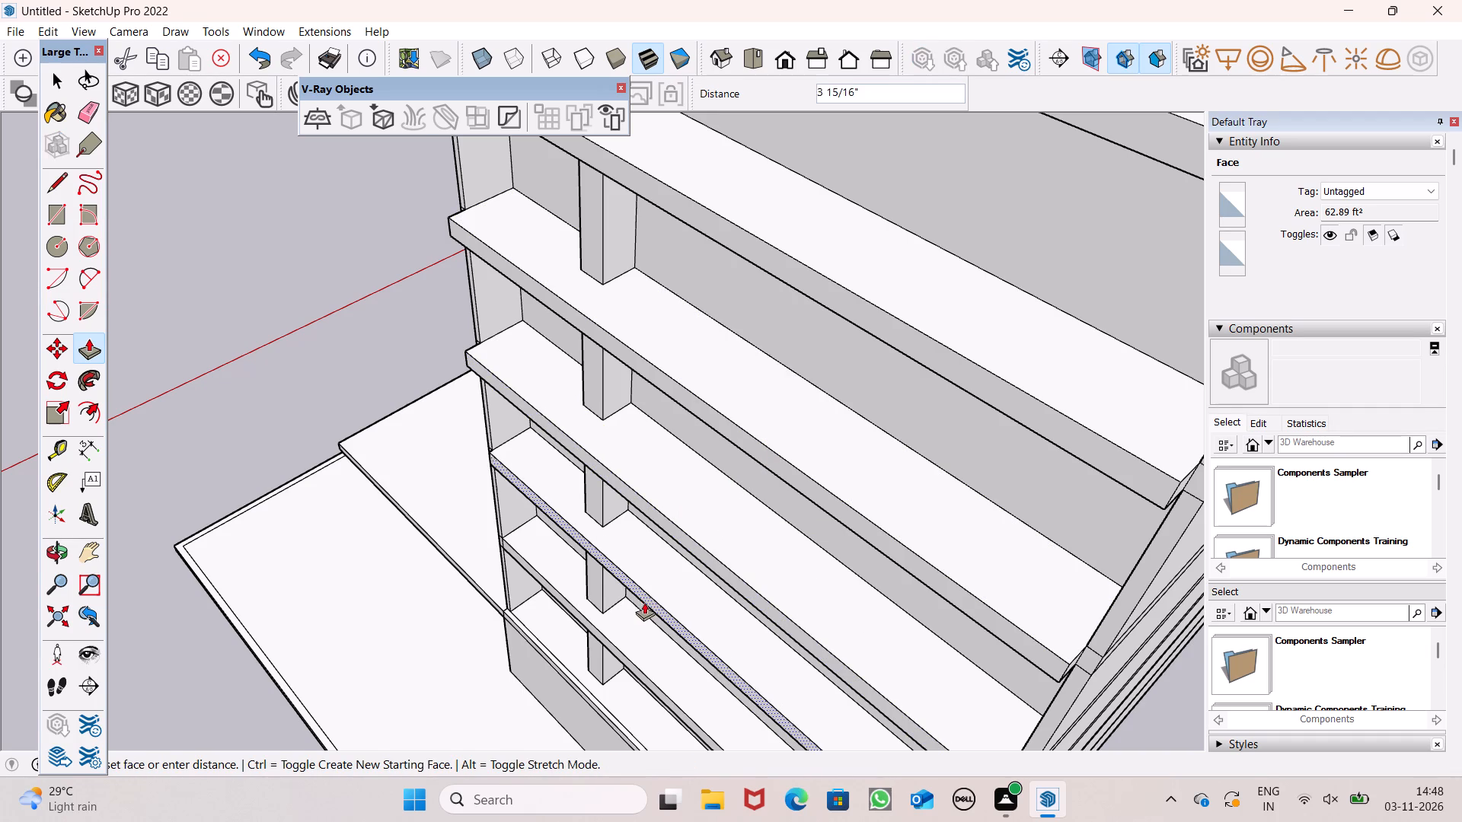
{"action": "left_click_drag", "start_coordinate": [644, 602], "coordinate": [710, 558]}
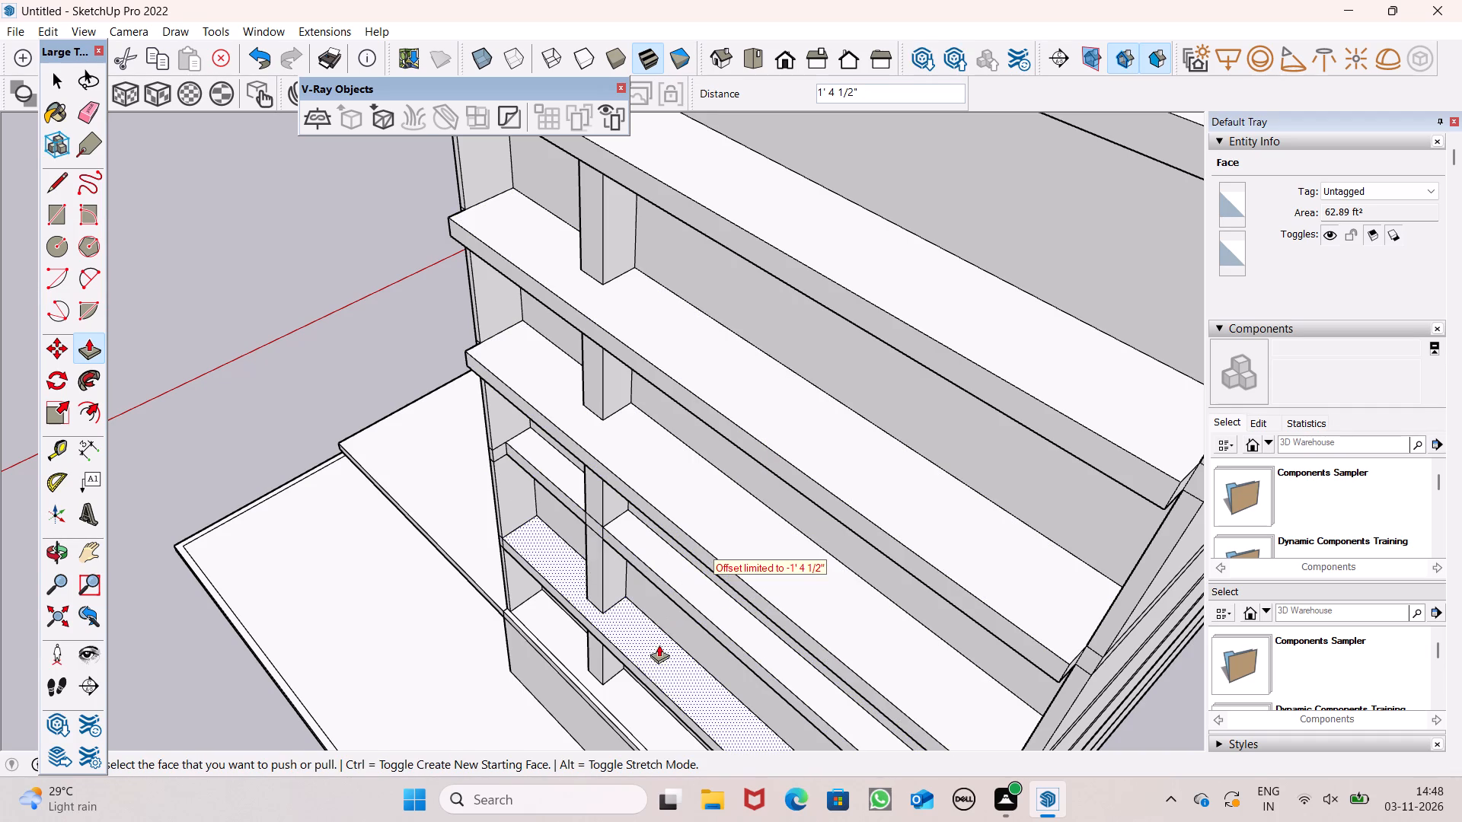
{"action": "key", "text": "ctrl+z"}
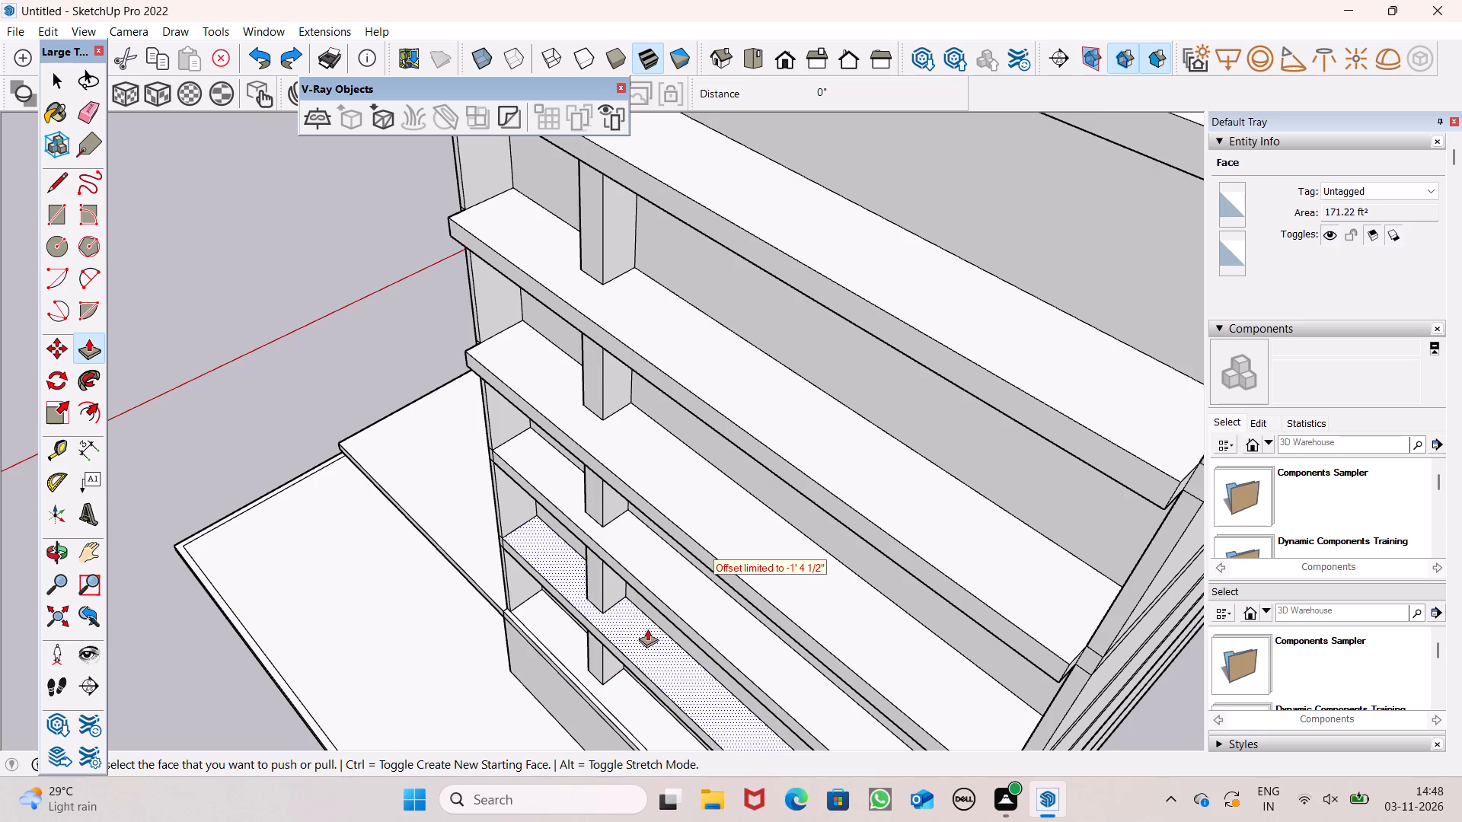
Pull the front faces of the fifth and sixth band beams from the top outward by 1' 4 5/16".
{"action": "left_click_drag", "start_coordinate": [661, 607], "coordinate": [759, 614]}
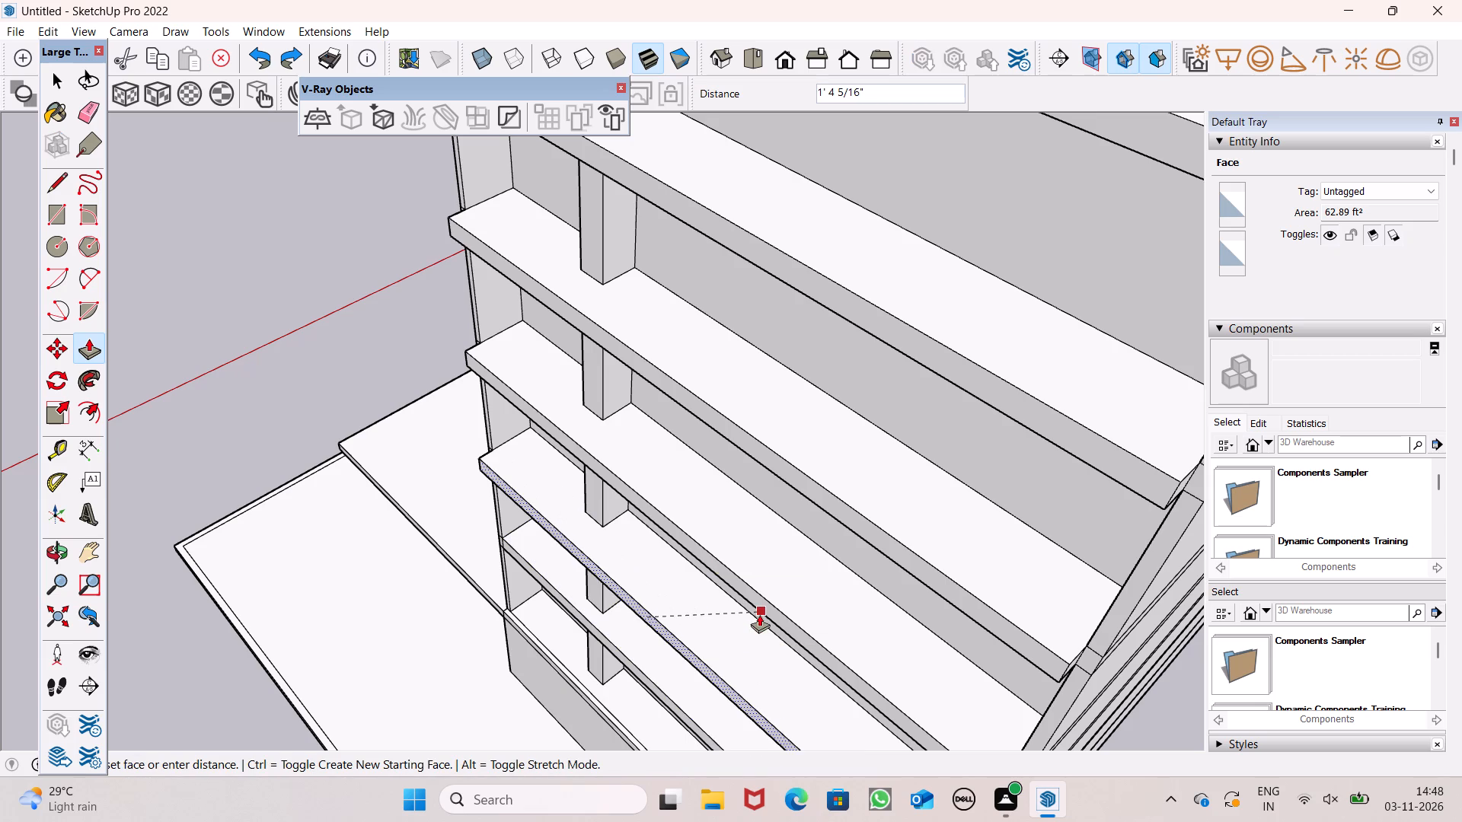
{"action": "left_click_drag", "start_coordinate": [759, 614], "coordinate": [759, 613]}
{"action": "scroll", "coordinate": [771, 457], "scroll_direction": "down", "scroll_amount": 6}
{"action": "middle_click_drag", "start_coordinate": [731, 619], "coordinate": [696, 474]}
{"action": "scroll", "coordinate": [698, 590], "scroll_direction": "up", "scroll_amount": 2}
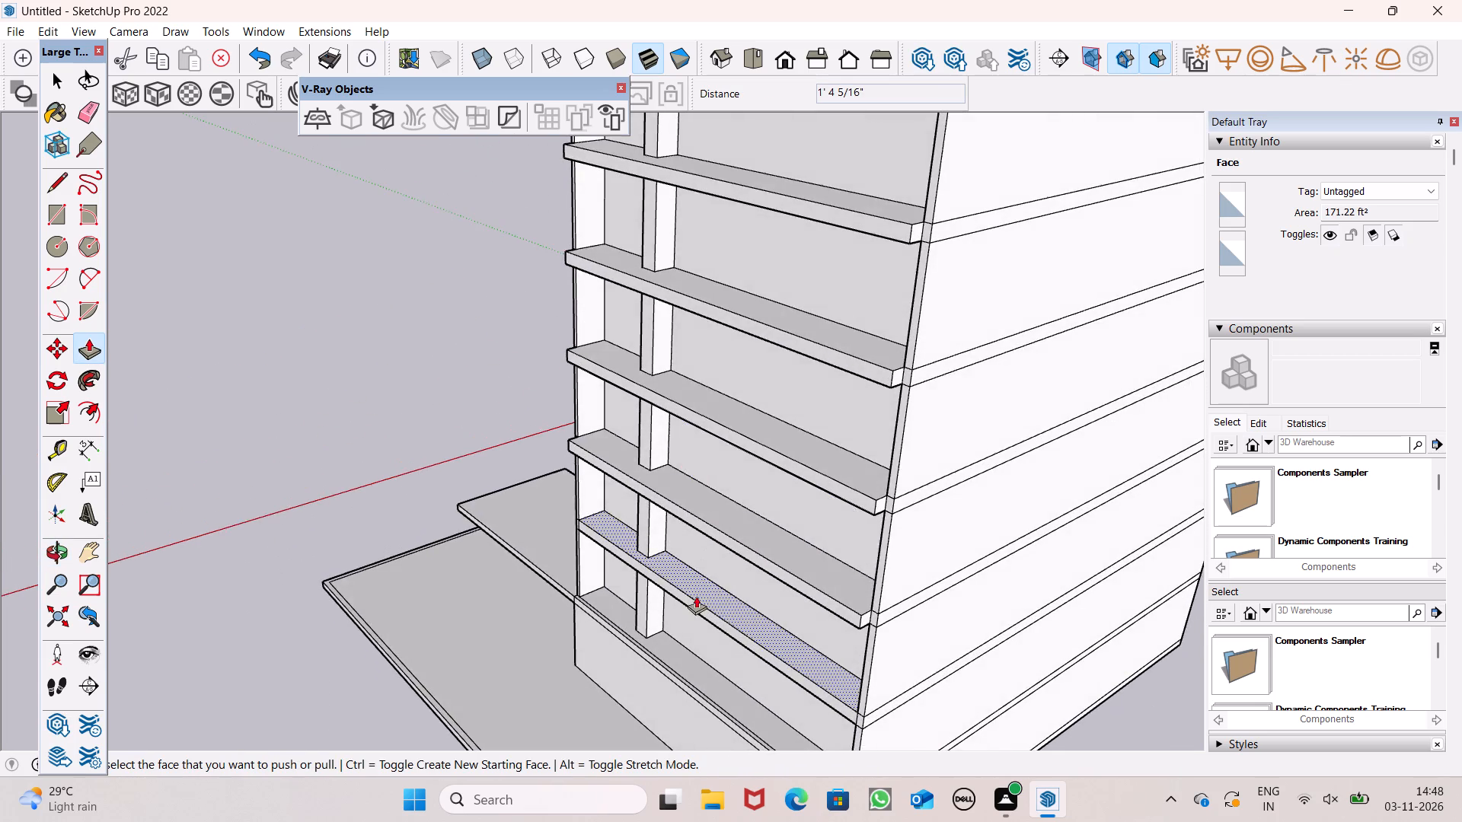
{"action": "scroll", "coordinate": [696, 596], "scroll_direction": "up", "scroll_amount": 4}
{"action": "left_click_drag", "start_coordinate": [698, 620], "coordinate": [685, 510]}
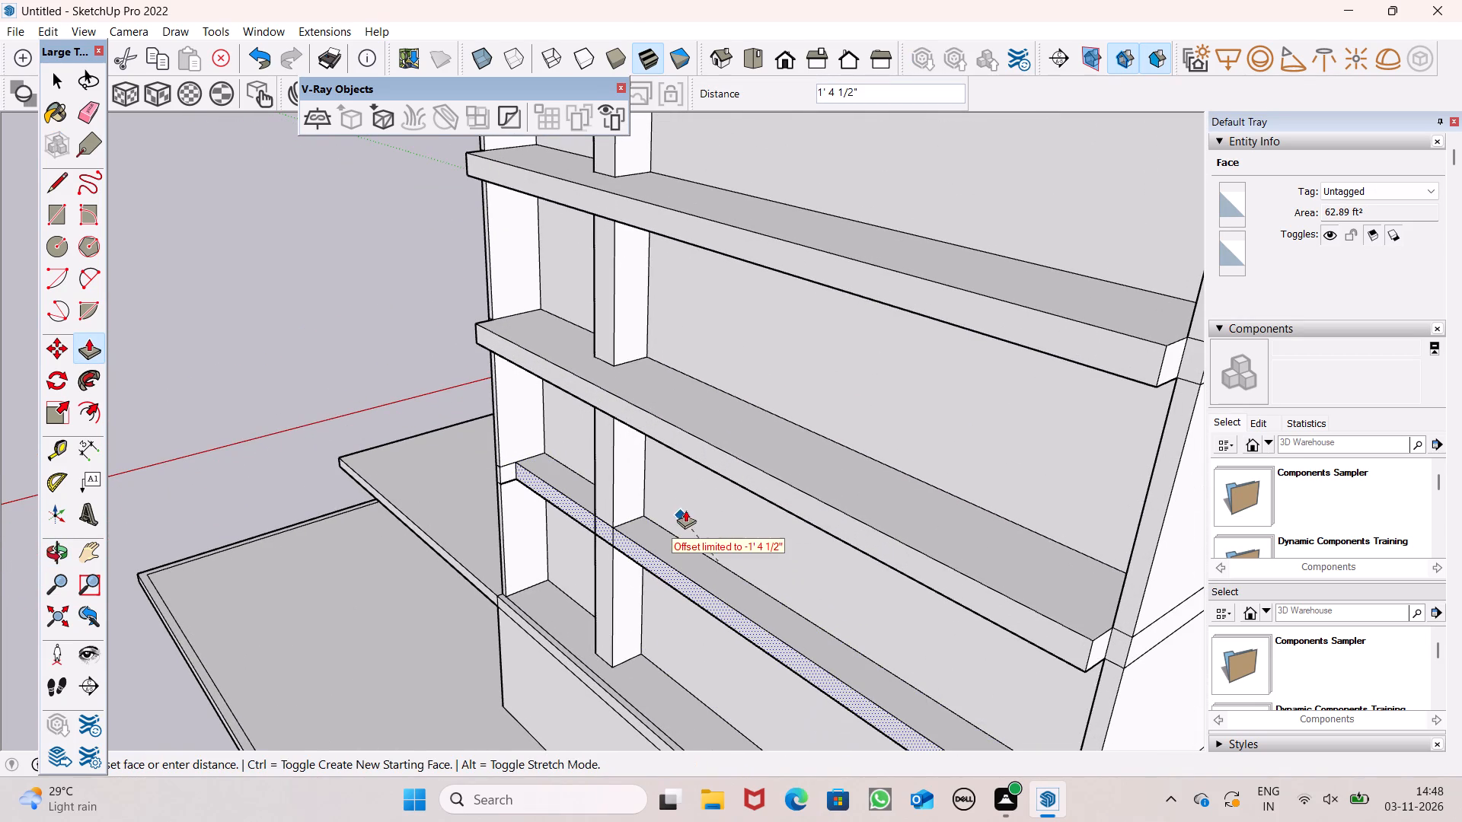
{"action": "left_click_drag", "start_coordinate": [685, 510], "coordinate": [726, 481]}
Examine the projecting band beams and the whole building from the front, above and the side.
{"action": "scroll", "coordinate": [717, 533], "scroll_direction": "down", "scroll_amount": 5}
{"action": "middle_click_drag", "start_coordinate": [720, 556], "coordinate": [723, 556]}
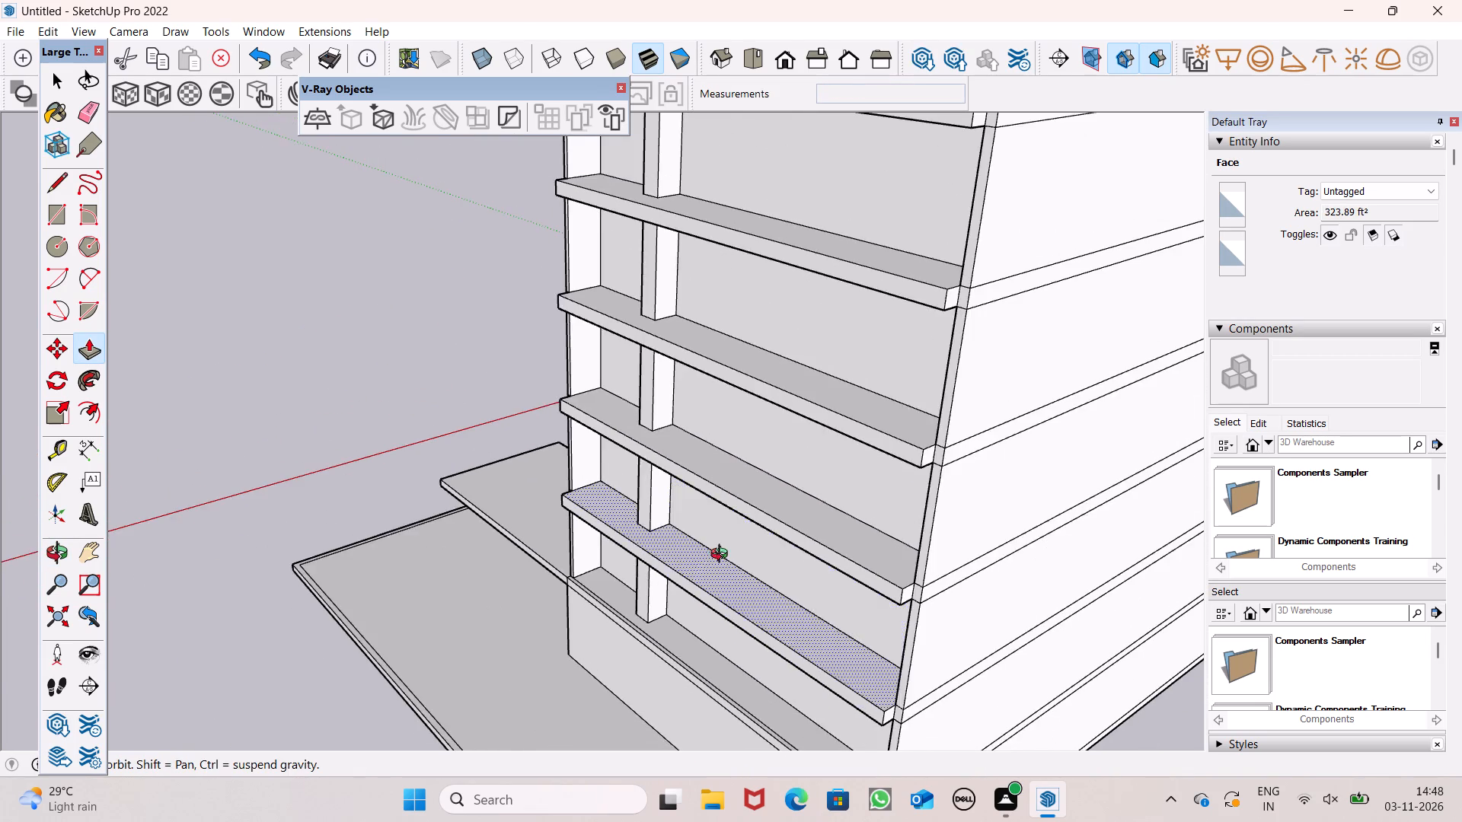
{"action": "middle_click_drag", "start_coordinate": [723, 556], "coordinate": [1036, 389]}
{"action": "scroll", "coordinate": [612, 518], "scroll_direction": "down", "scroll_amount": 5}
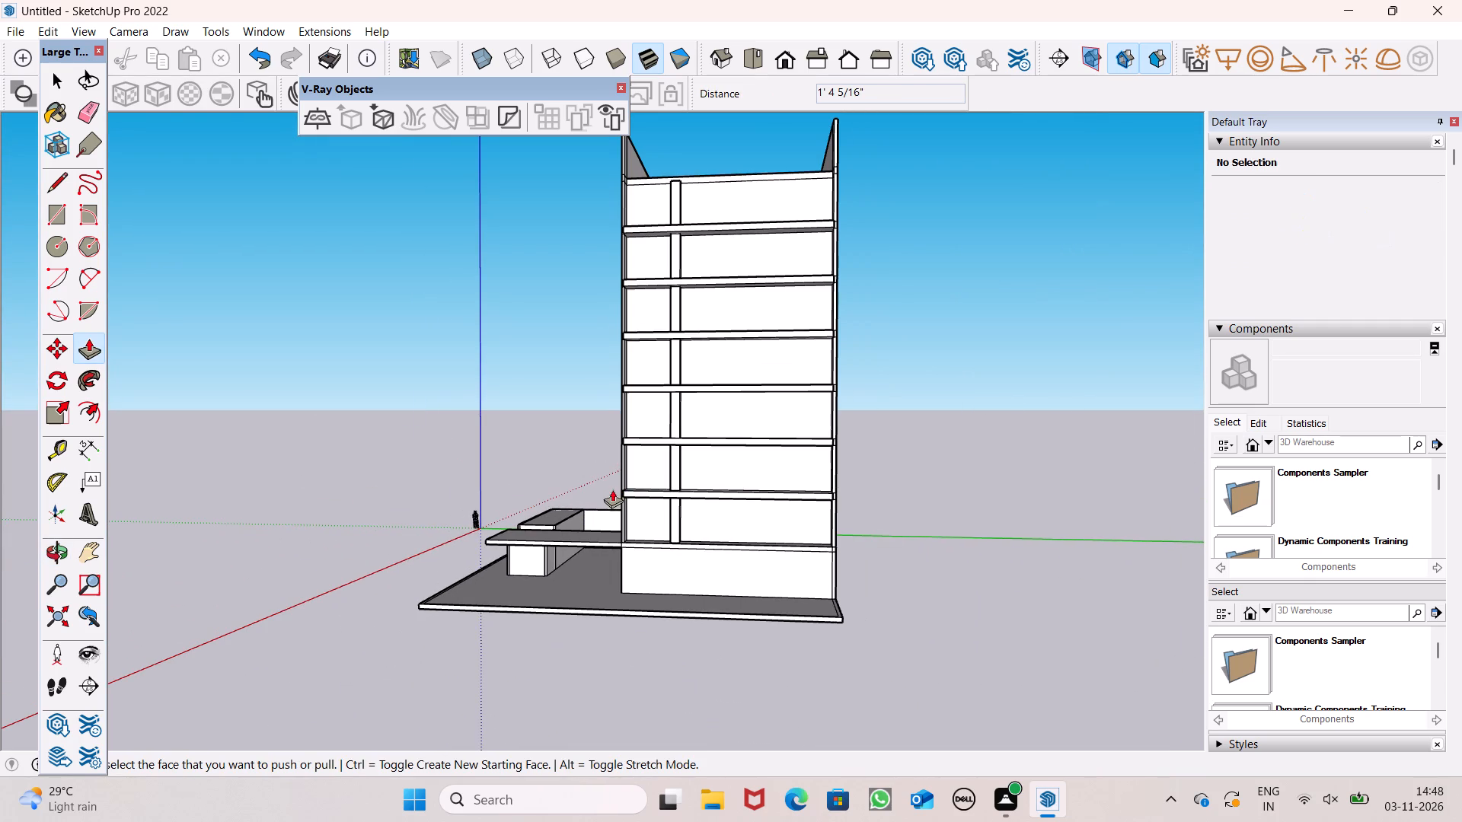
{"action": "scroll", "coordinate": [588, 507], "scroll_direction": "down", "scroll_amount": 4}
{"action": "middle_click_drag", "start_coordinate": [718, 428], "coordinate": [729, 567]}
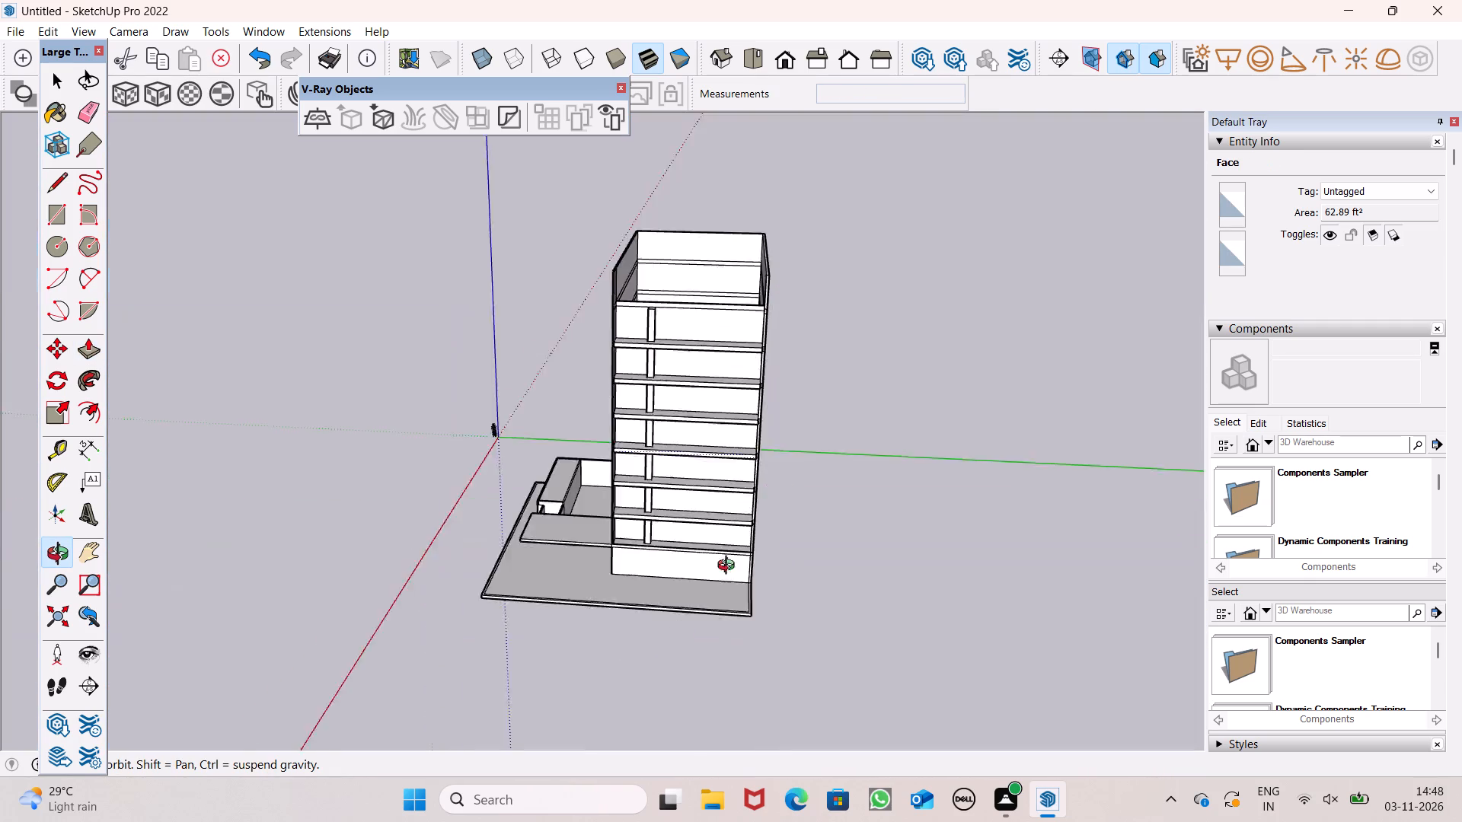
{"action": "middle_click_drag", "start_coordinate": [729, 567], "coordinate": [742, 585]}
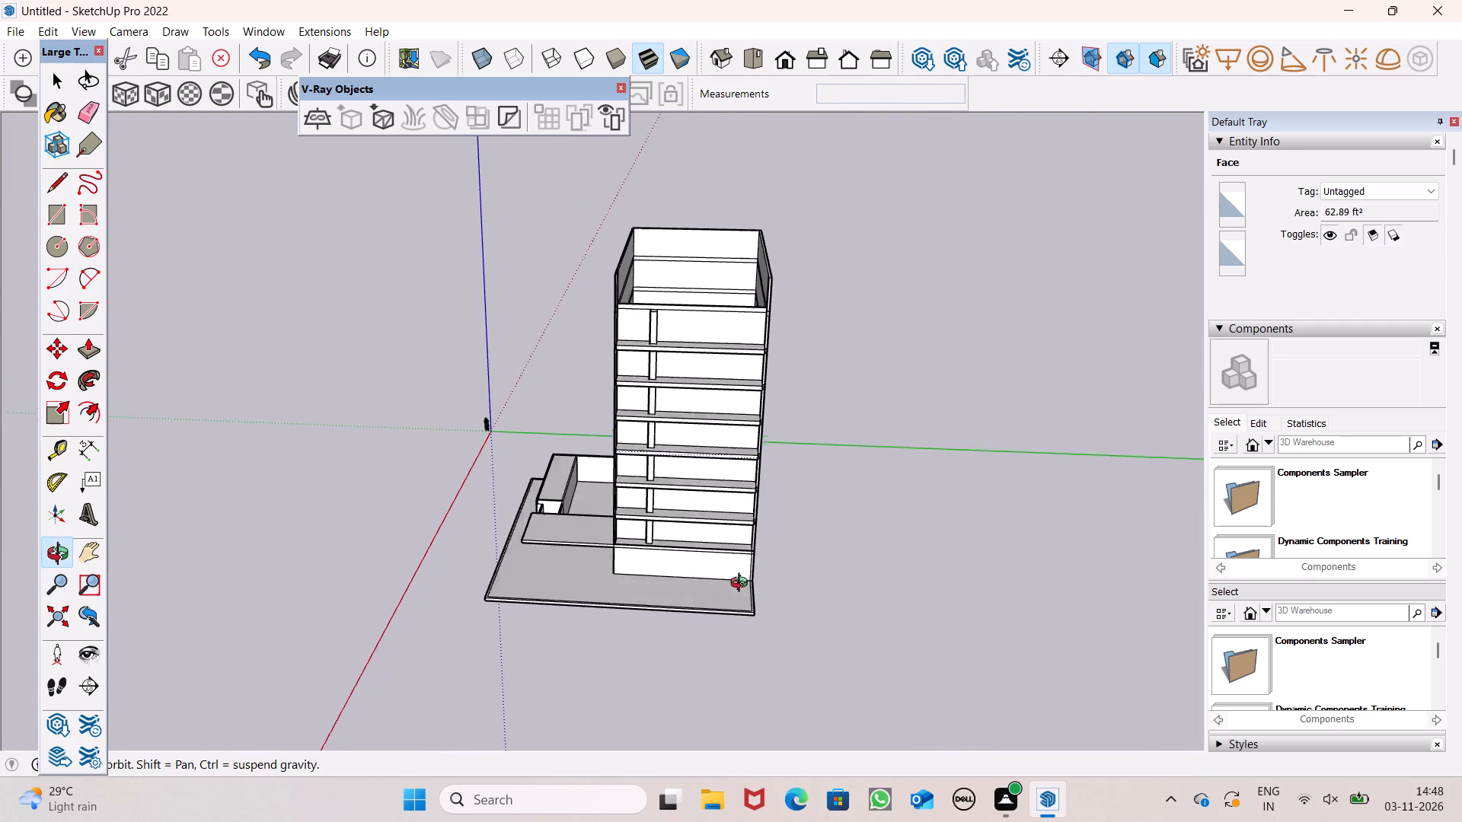
{"action": "middle_click_drag", "start_coordinate": [742, 585], "coordinate": [799, 689]}
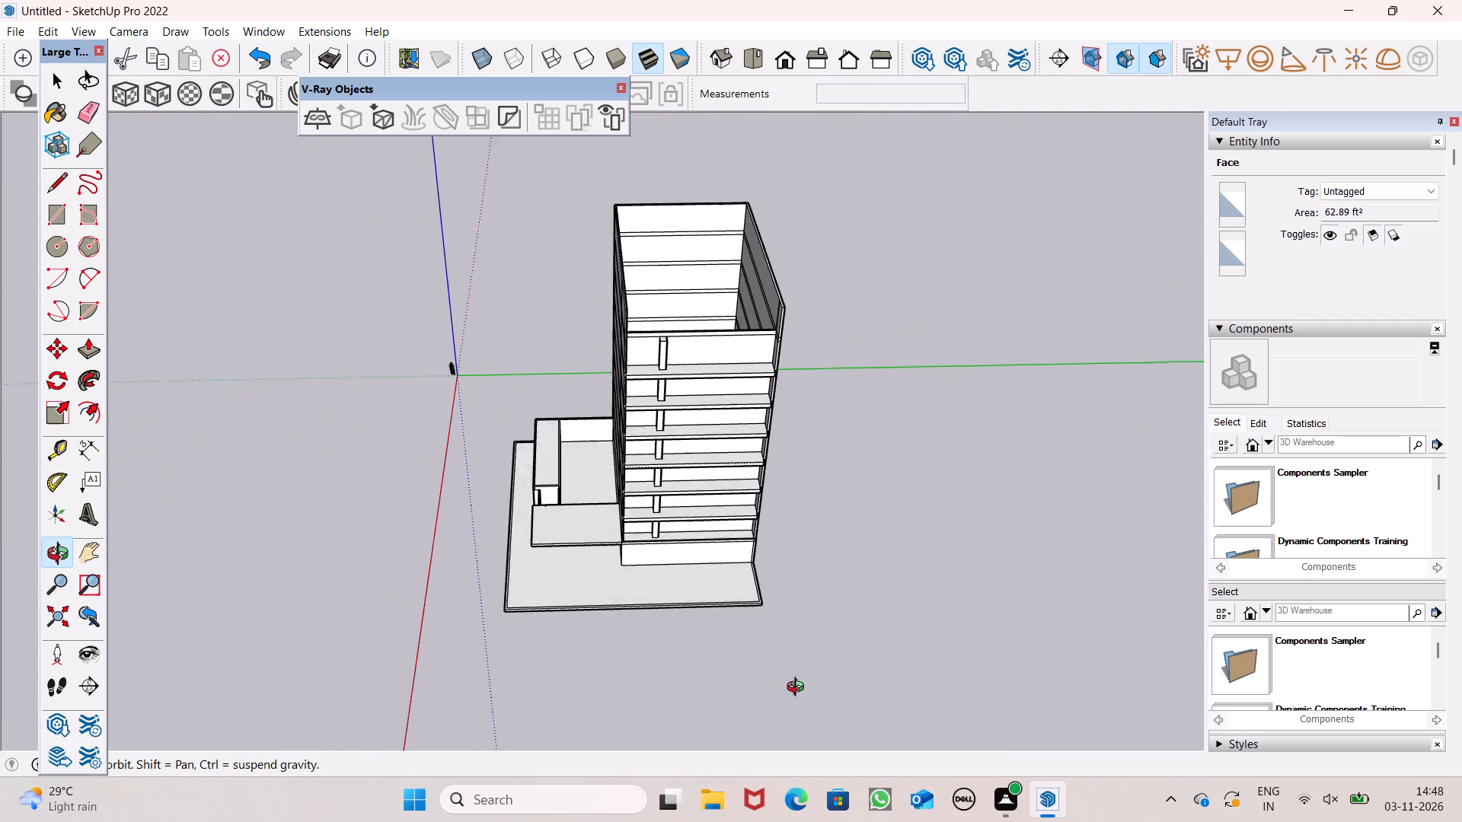
{"action": "middle_click_drag", "start_coordinate": [799, 689], "coordinate": [804, 704]}
{"action": "scroll", "coordinate": [729, 428], "scroll_direction": "up", "scroll_amount": 2}
{"action": "scroll", "coordinate": [721, 381], "scroll_direction": "down", "scroll_amount": 1}
{"action": "scroll", "coordinate": [721, 381], "scroll_direction": "up", "scroll_amount": 5}
{"action": "scroll", "coordinate": [838, 413], "scroll_direction": "up", "scroll_amount": 1}
{"action": "middle_click_drag", "start_coordinate": [838, 419], "coordinate": [804, 563]}
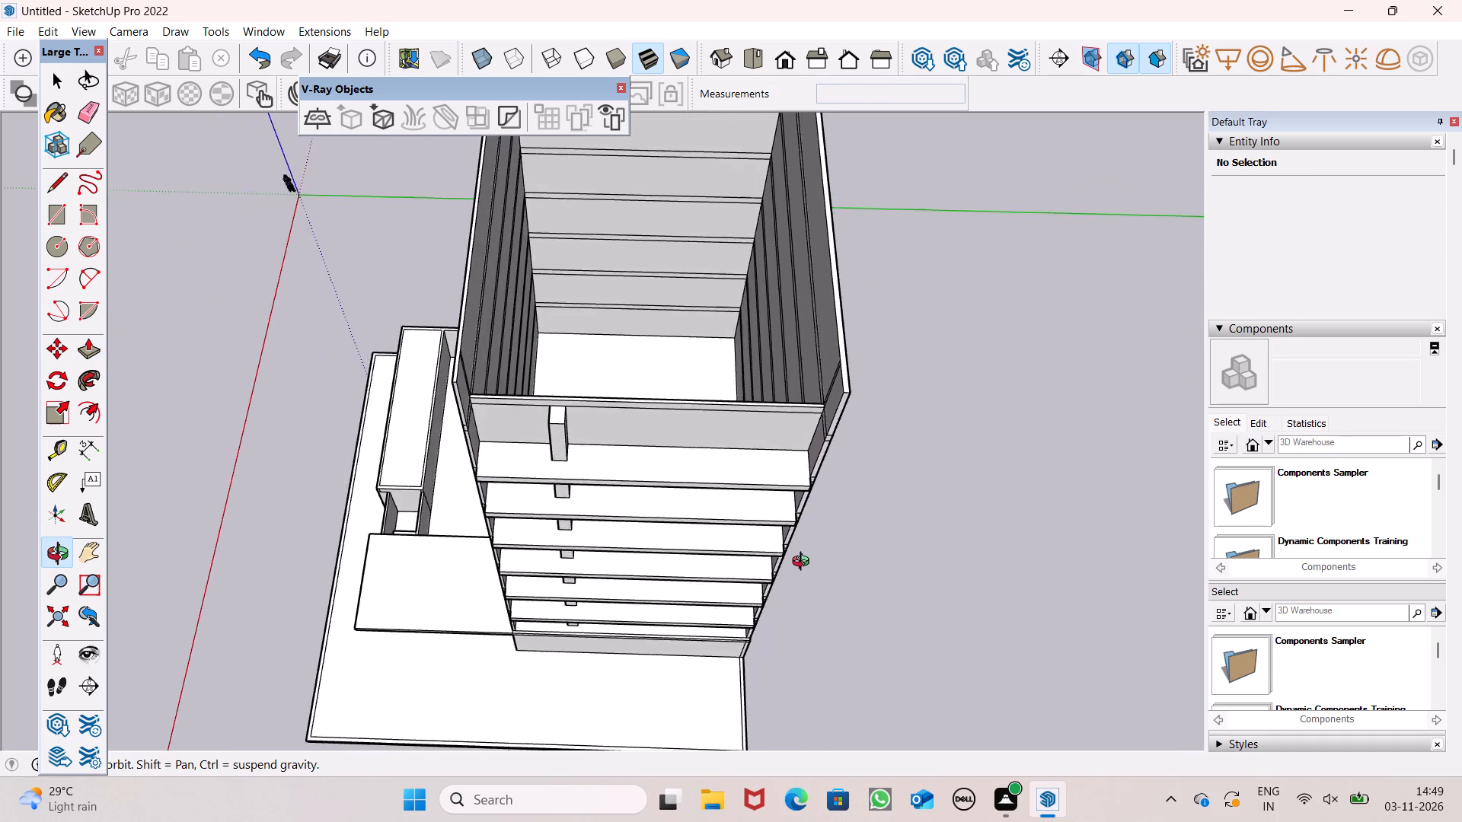
{"action": "middle_click_drag", "start_coordinate": [804, 563], "coordinate": [570, 417]}
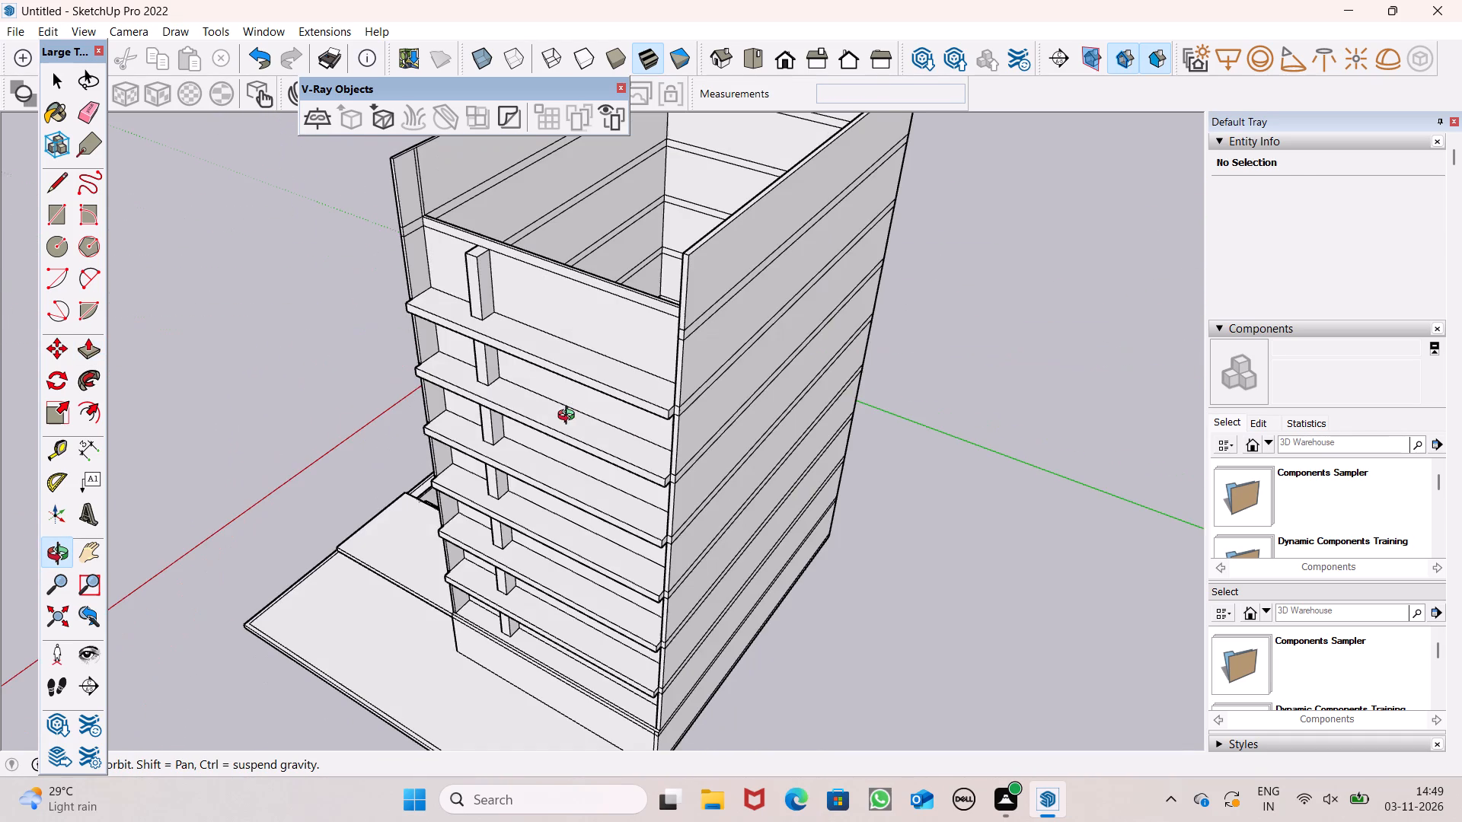
{"action": "middle_click_drag", "start_coordinate": [570, 417], "coordinate": [567, 417]}
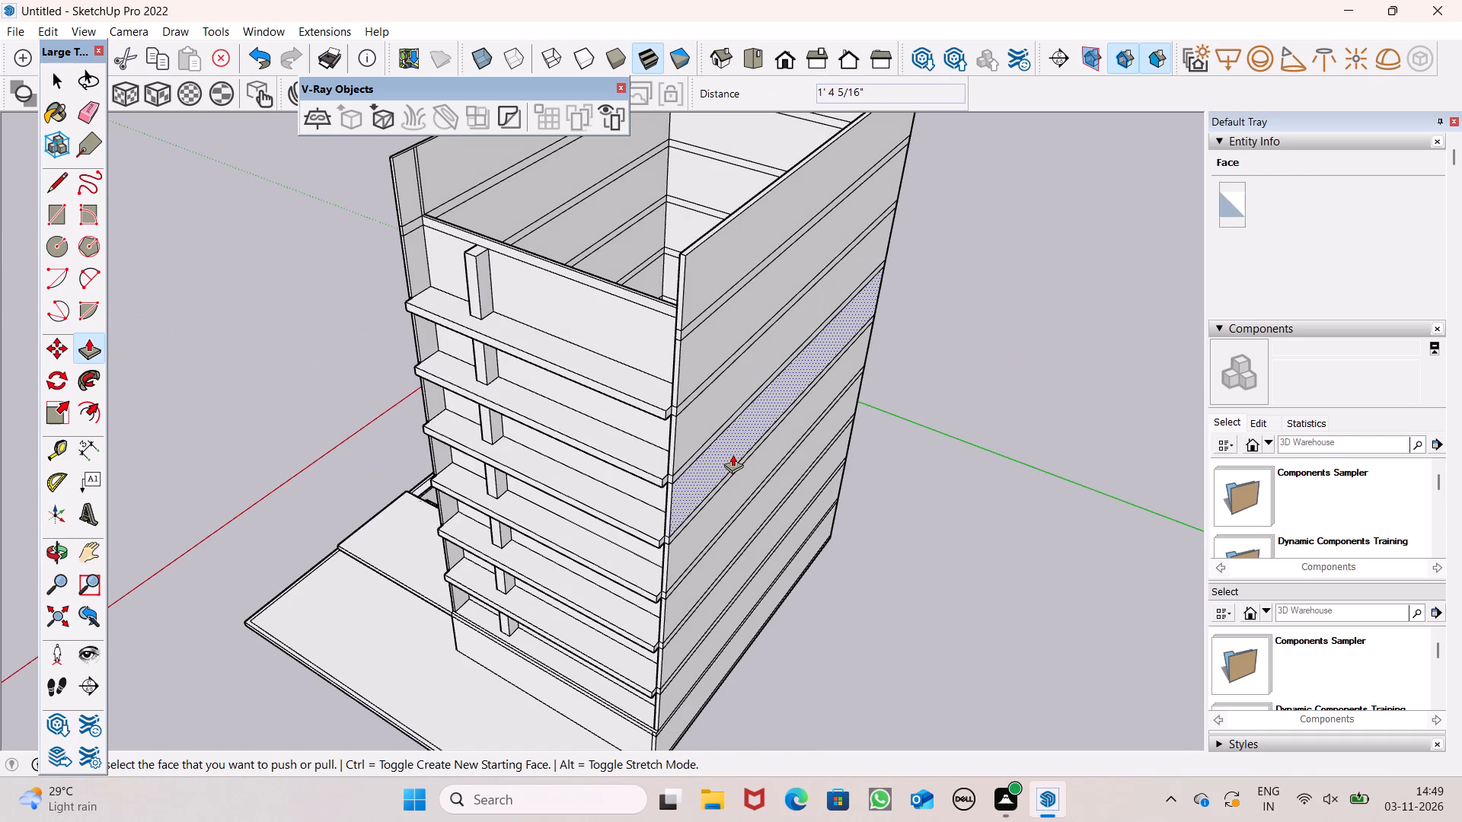
Examine the band beams, front columns and side walls of the whole building from the front and both sides.
{"action": "middle_click_drag", "start_coordinate": [763, 468], "coordinate": [1049, 441]}
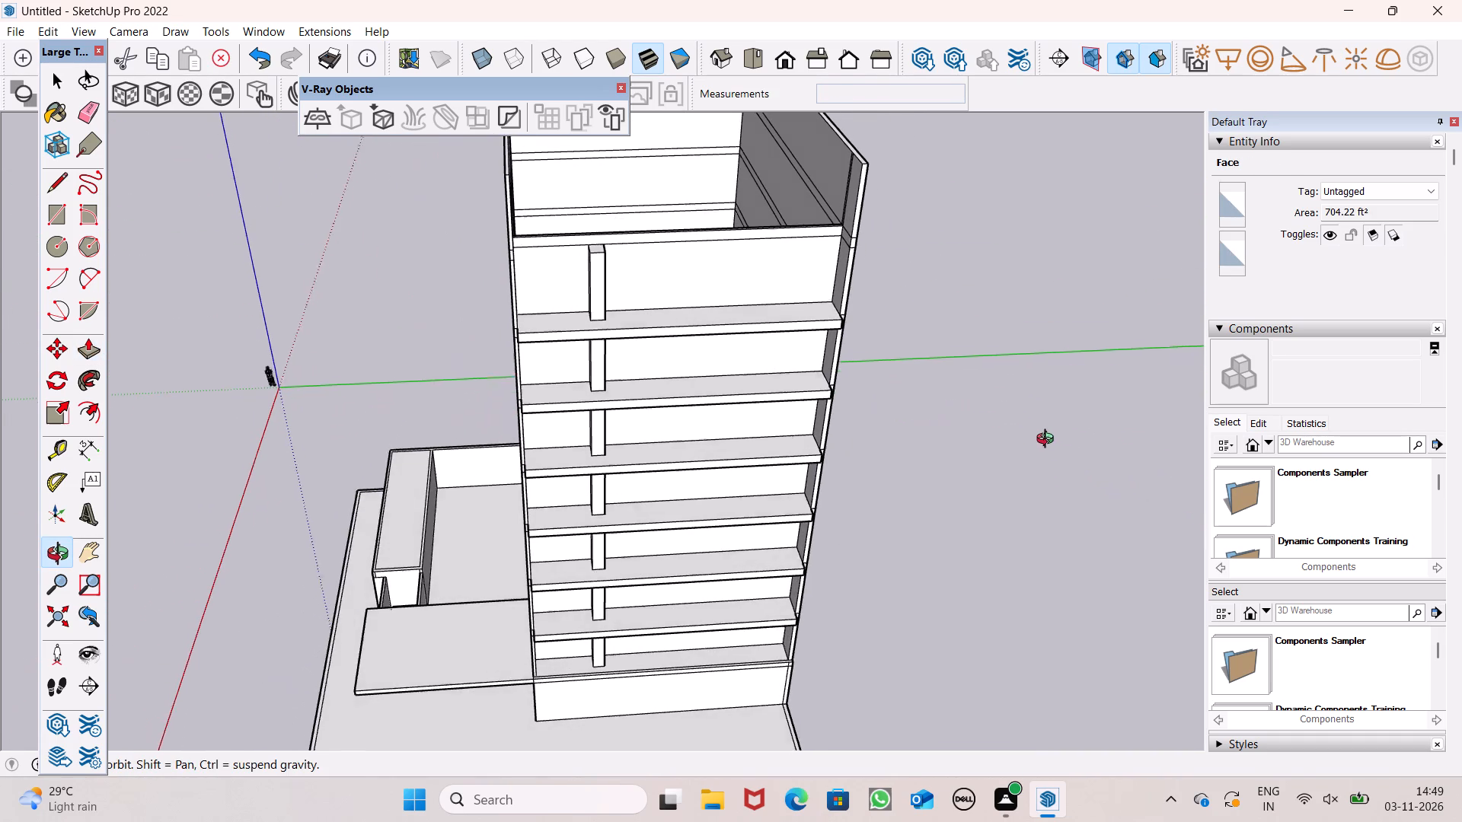
{"action": "middle_click_drag", "start_coordinate": [1049, 441], "coordinate": [1049, 444]}
{"action": "scroll", "coordinate": [950, 290], "scroll_direction": "down", "scroll_amount": 1}
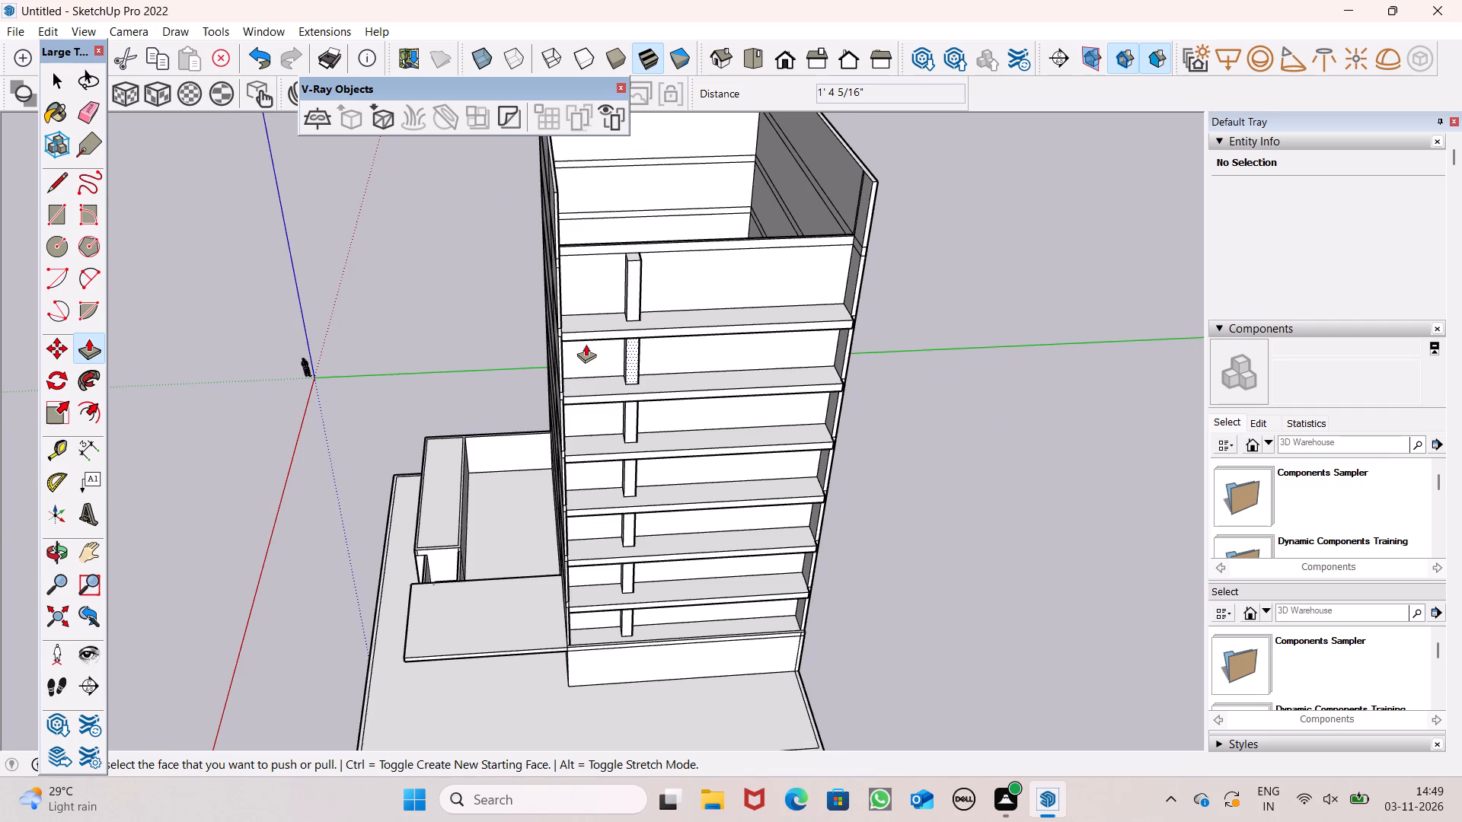
{"action": "scroll", "coordinate": [643, 299], "scroll_direction": "up", "scroll_amount": 7}
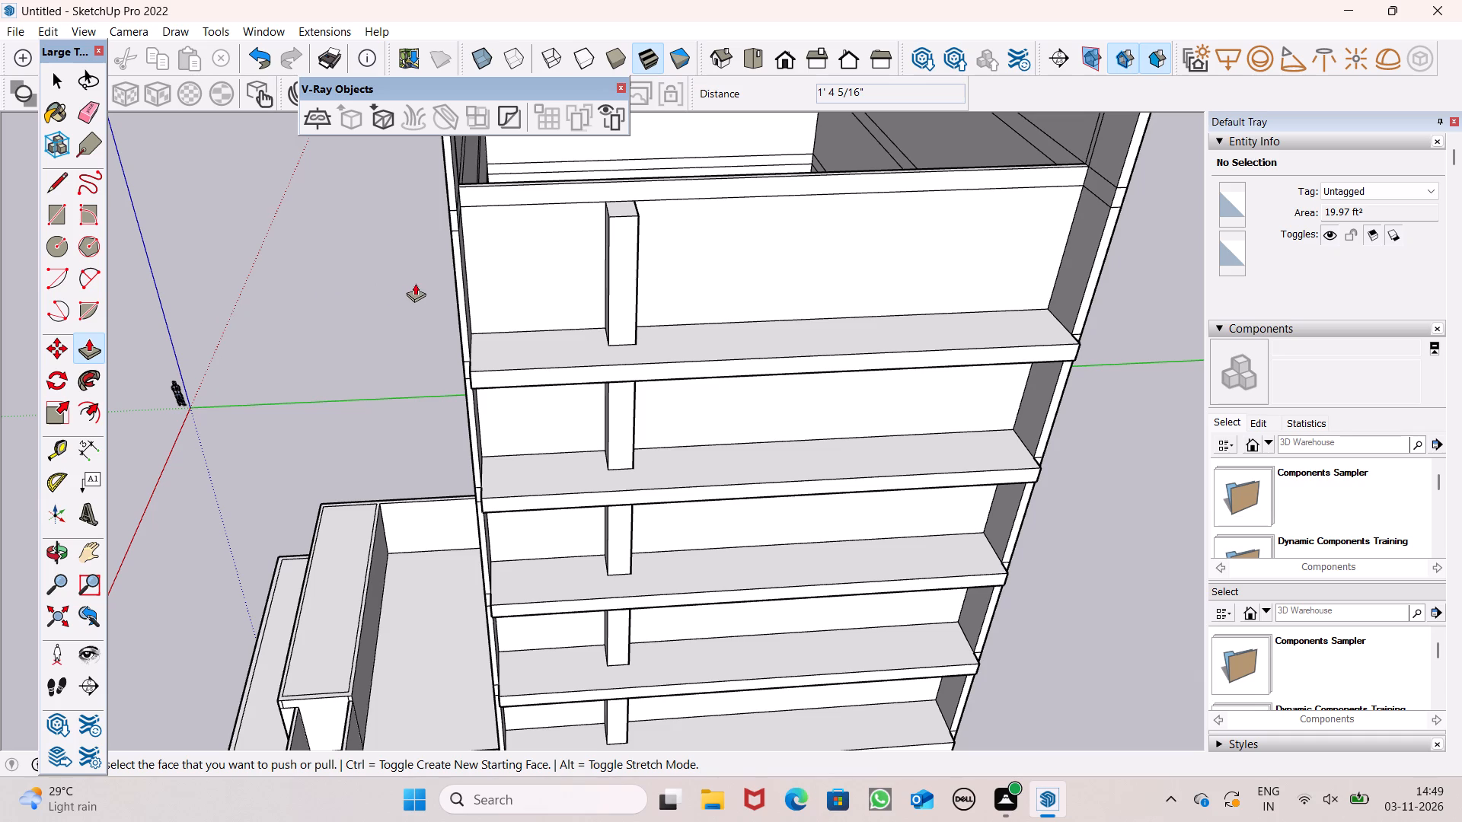
{"action": "scroll", "coordinate": [634, 247], "scroll_direction": "down", "scroll_amount": 7}
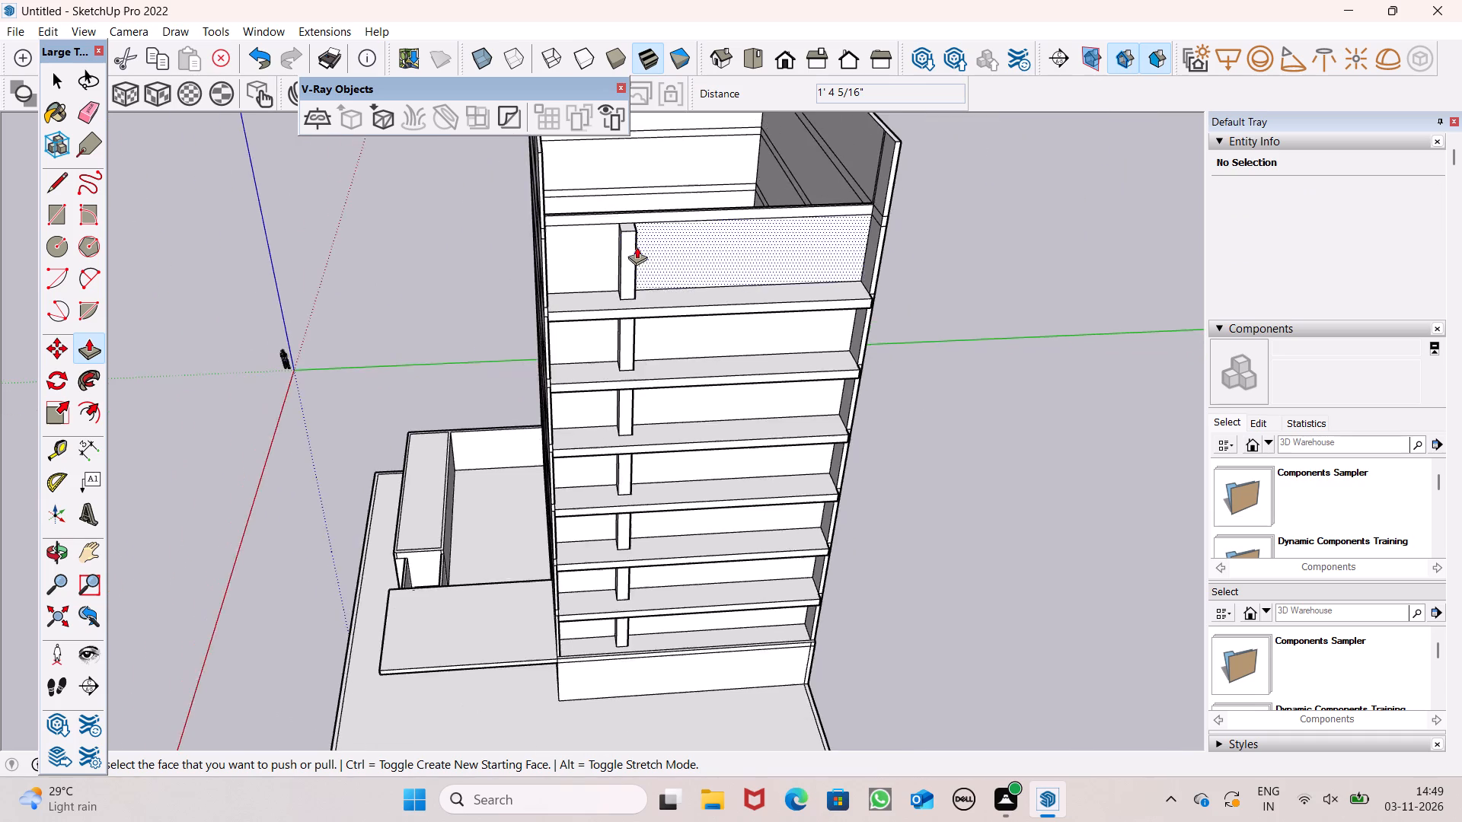
{"action": "scroll", "coordinate": [710, 202], "scroll_direction": "down", "scroll_amount": 9}
{"action": "middle_click_drag", "start_coordinate": [738, 320], "coordinate": [576, 221]}
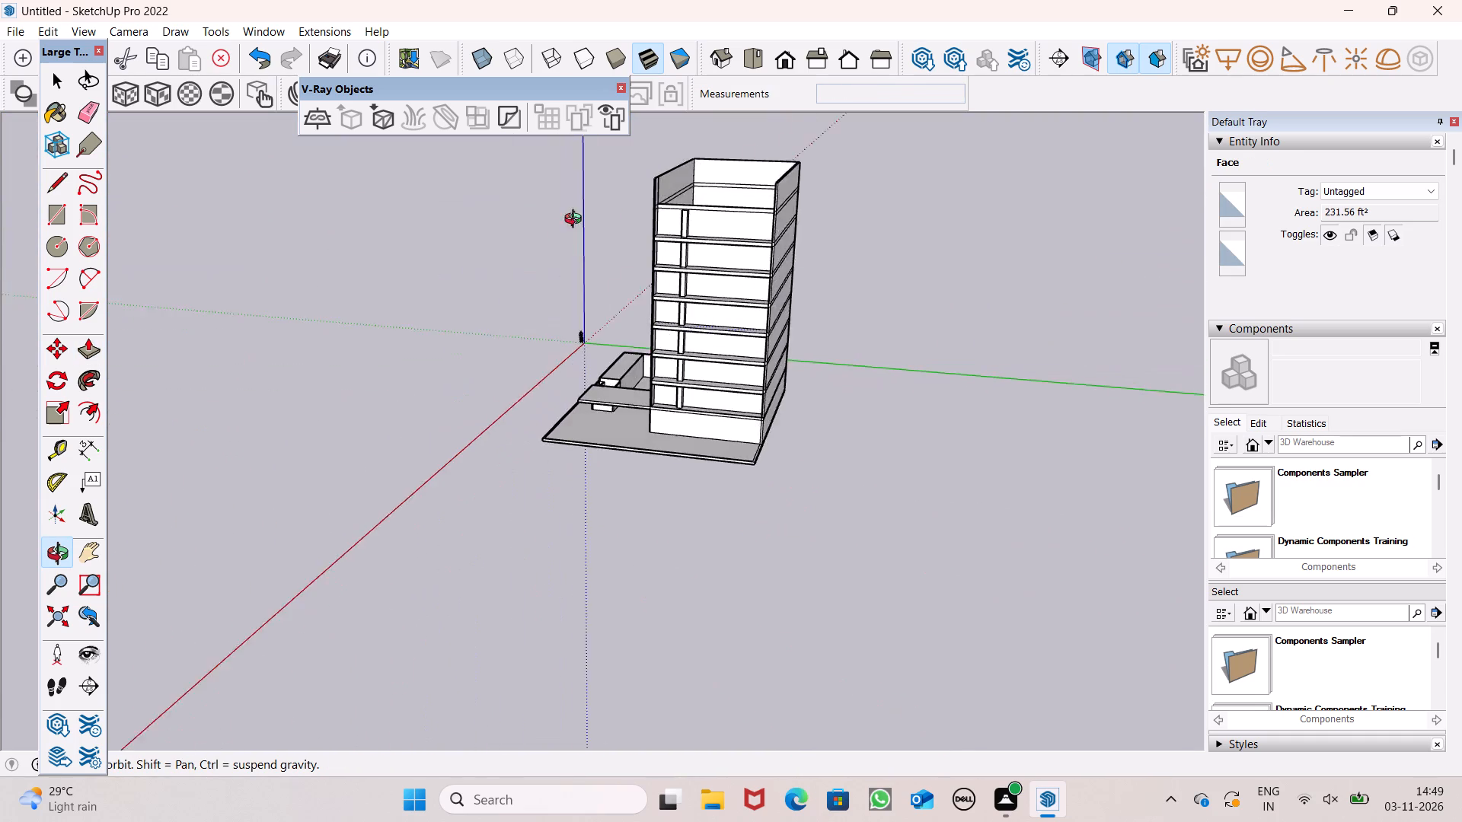
{"action": "middle_click_drag", "start_coordinate": [576, 221], "coordinate": [1004, 207]}
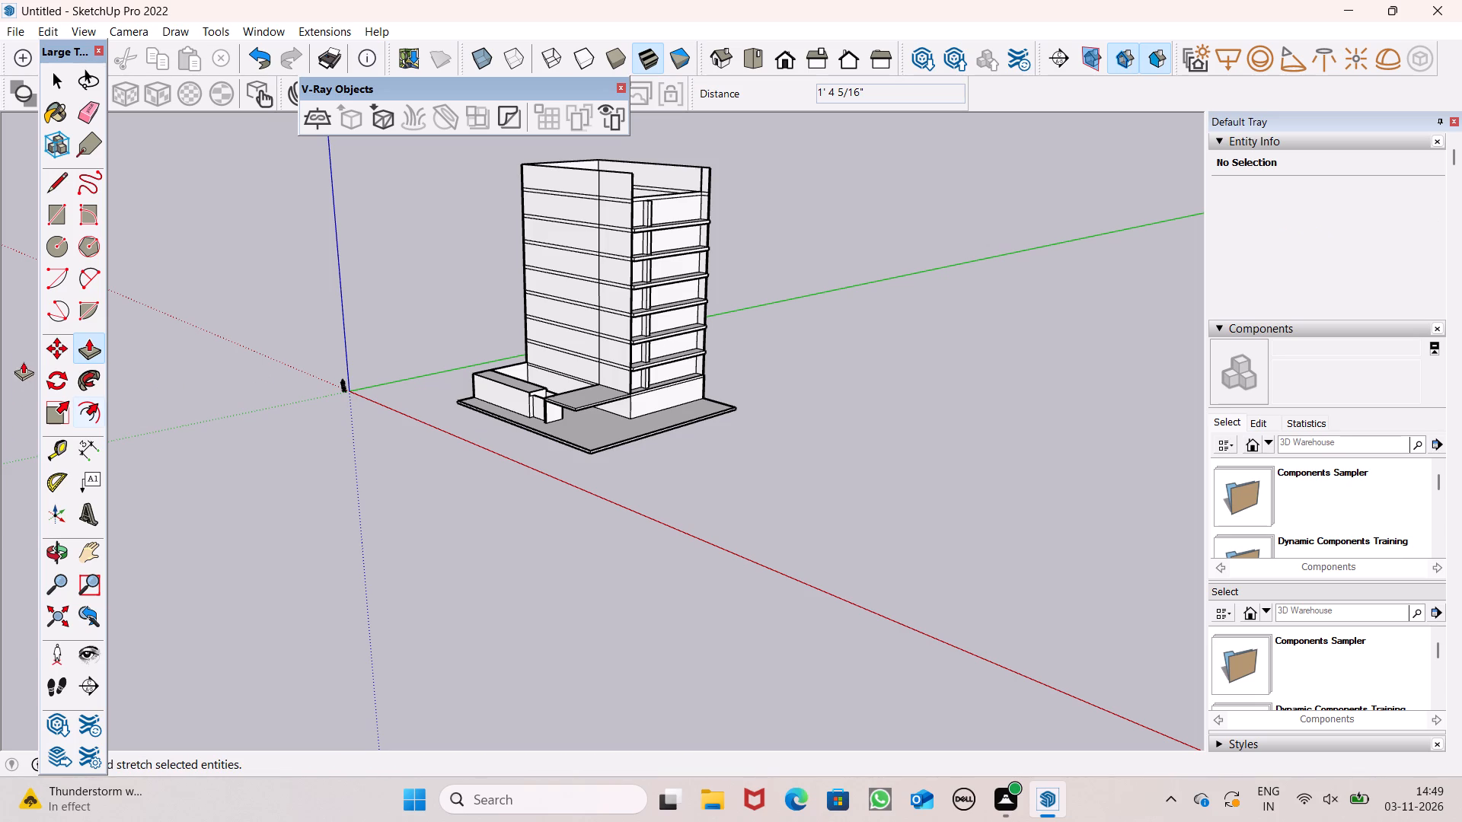
Examine the low block, the entrance walls beside it and the canopy up close from several angles.
{"action": "left_click", "coordinate": [46, 449]}
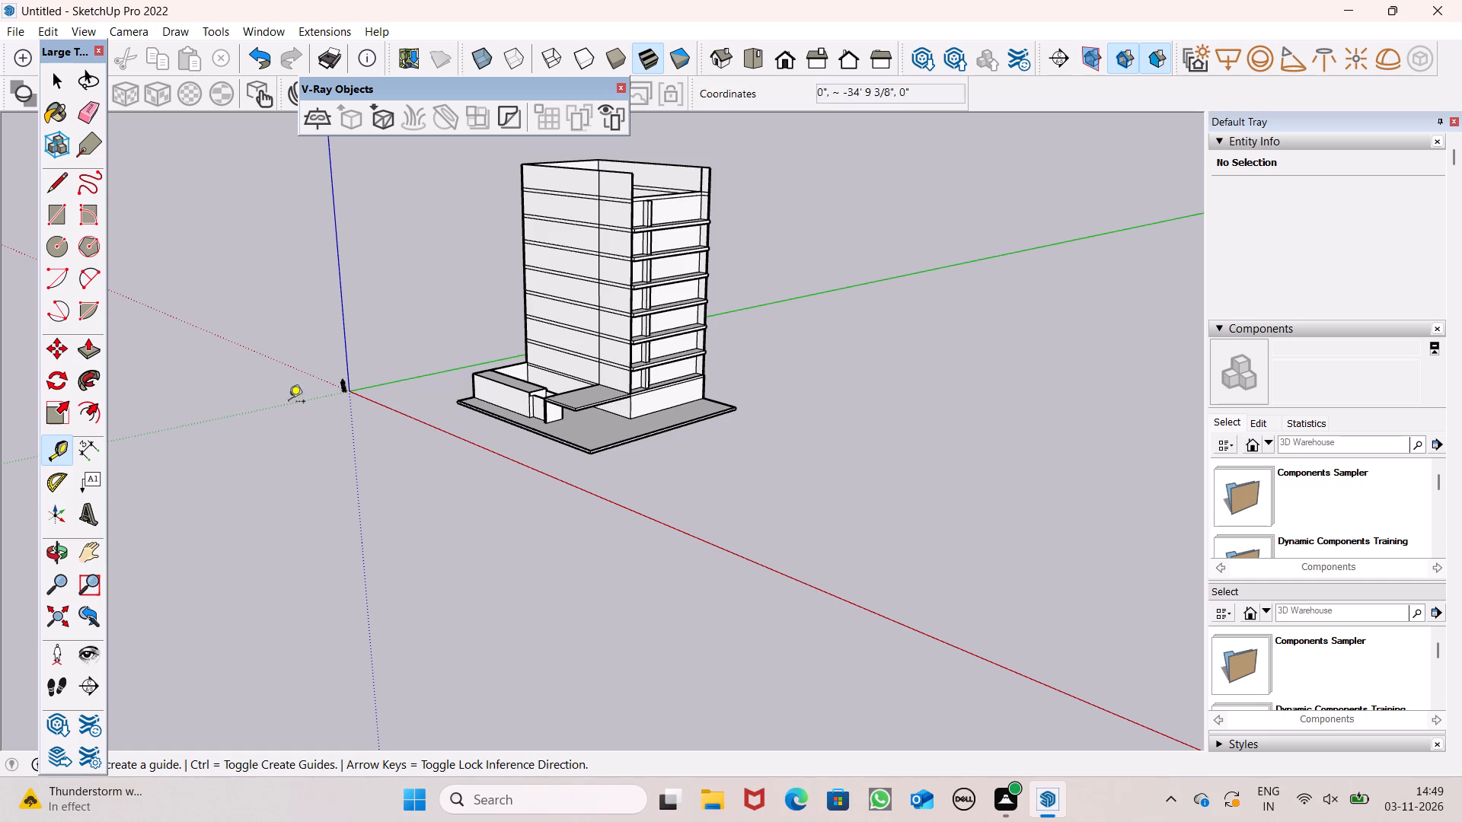
{"action": "scroll", "coordinate": [320, 406], "scroll_direction": "down", "scroll_amount": 1}
{"action": "middle_click_drag", "start_coordinate": [337, 422], "coordinate": [659, 593]}
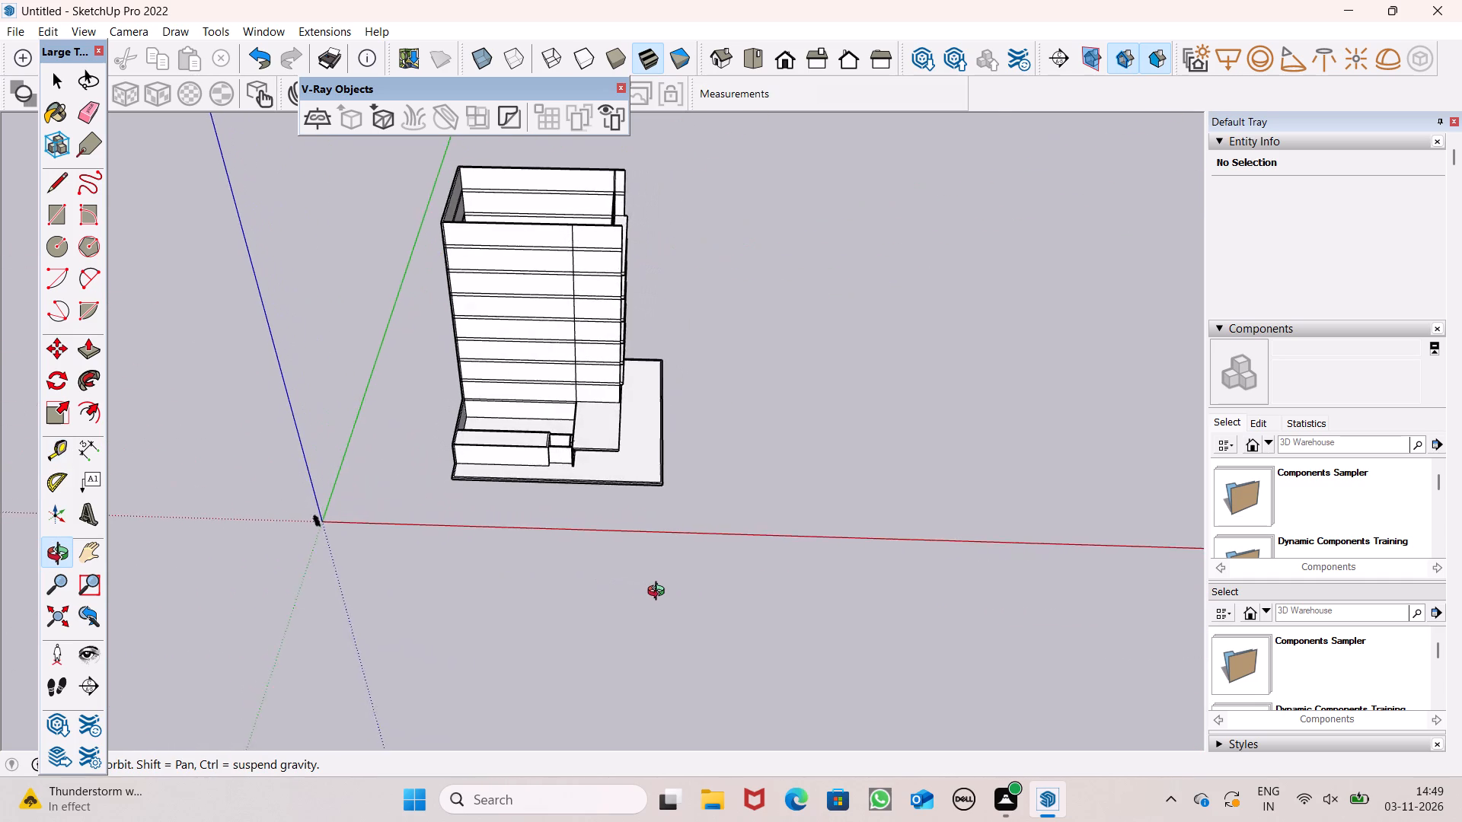
{"action": "middle_click_drag", "start_coordinate": [659, 593], "coordinate": [424, 637]}
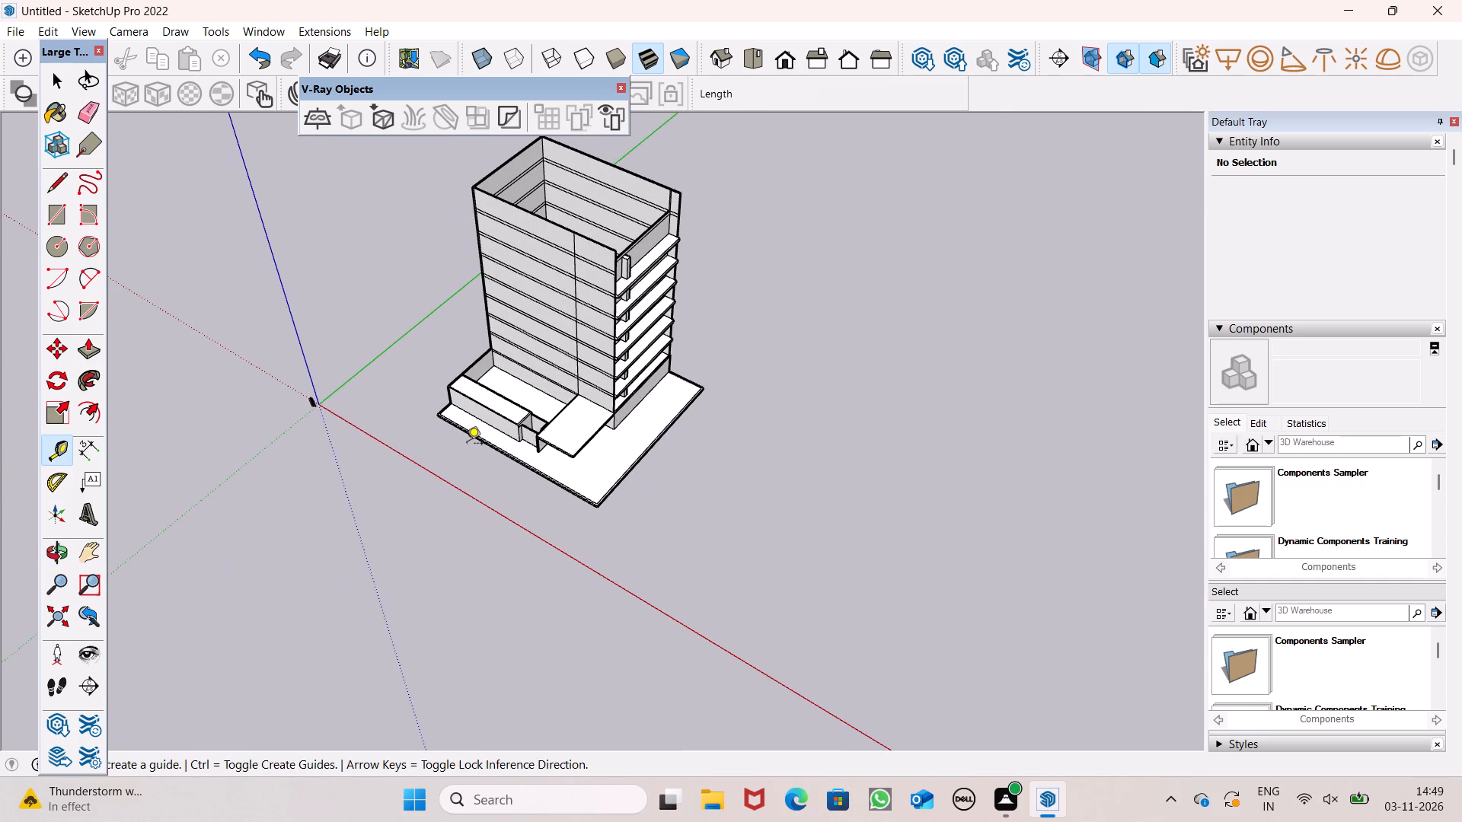
{"action": "scroll", "coordinate": [463, 399], "scroll_direction": "down", "scroll_amount": 1}
{"action": "scroll", "coordinate": [463, 399], "scroll_direction": "up", "scroll_amount": 7}
{"action": "middle_click_drag", "start_coordinate": [611, 466], "coordinate": [612, 466]}
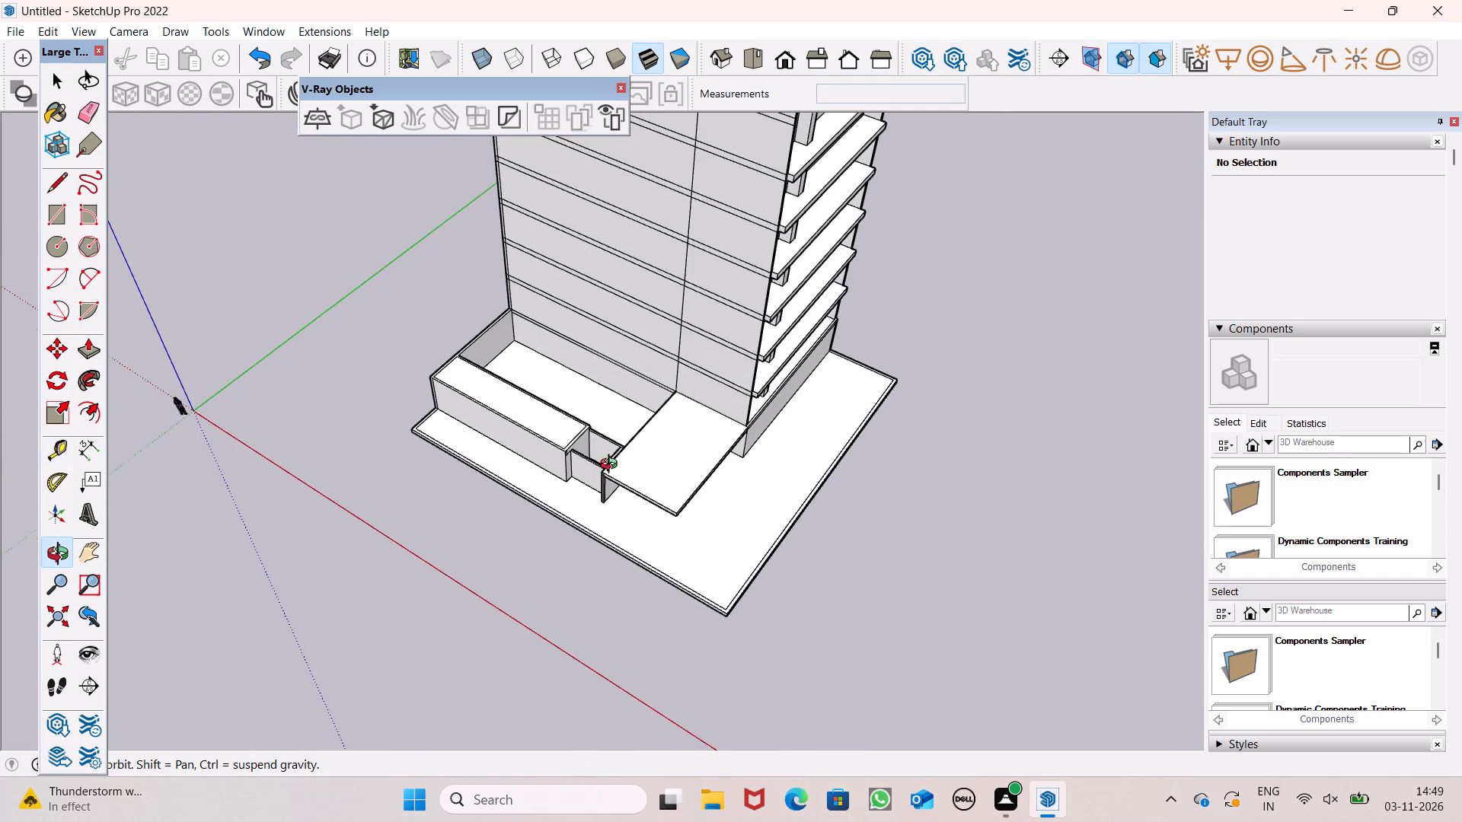
{"action": "middle_click_drag", "start_coordinate": [612, 466], "coordinate": [782, 380]}
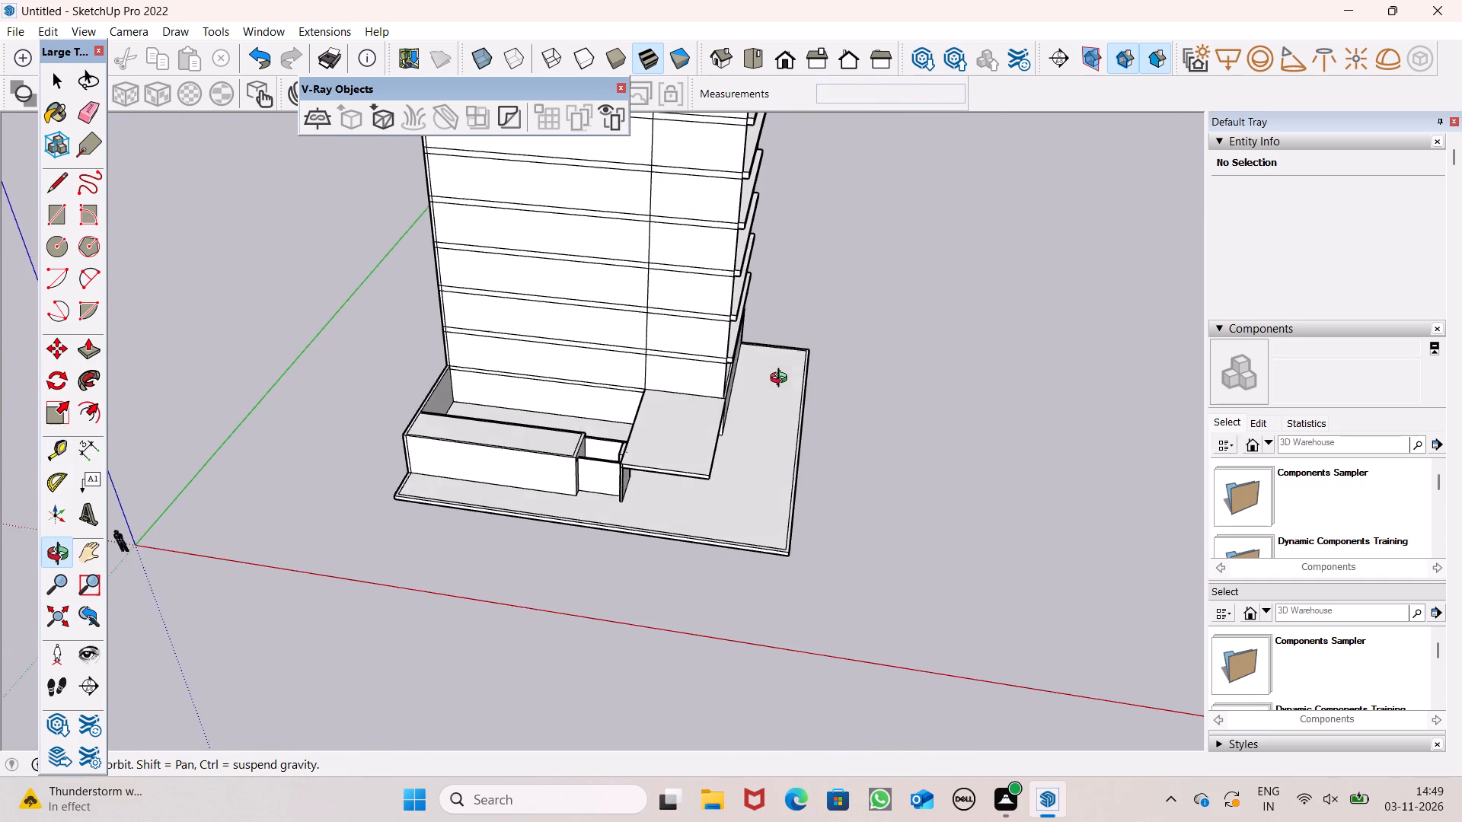
{"action": "middle_click_drag", "start_coordinate": [782, 380], "coordinate": [904, 177]}
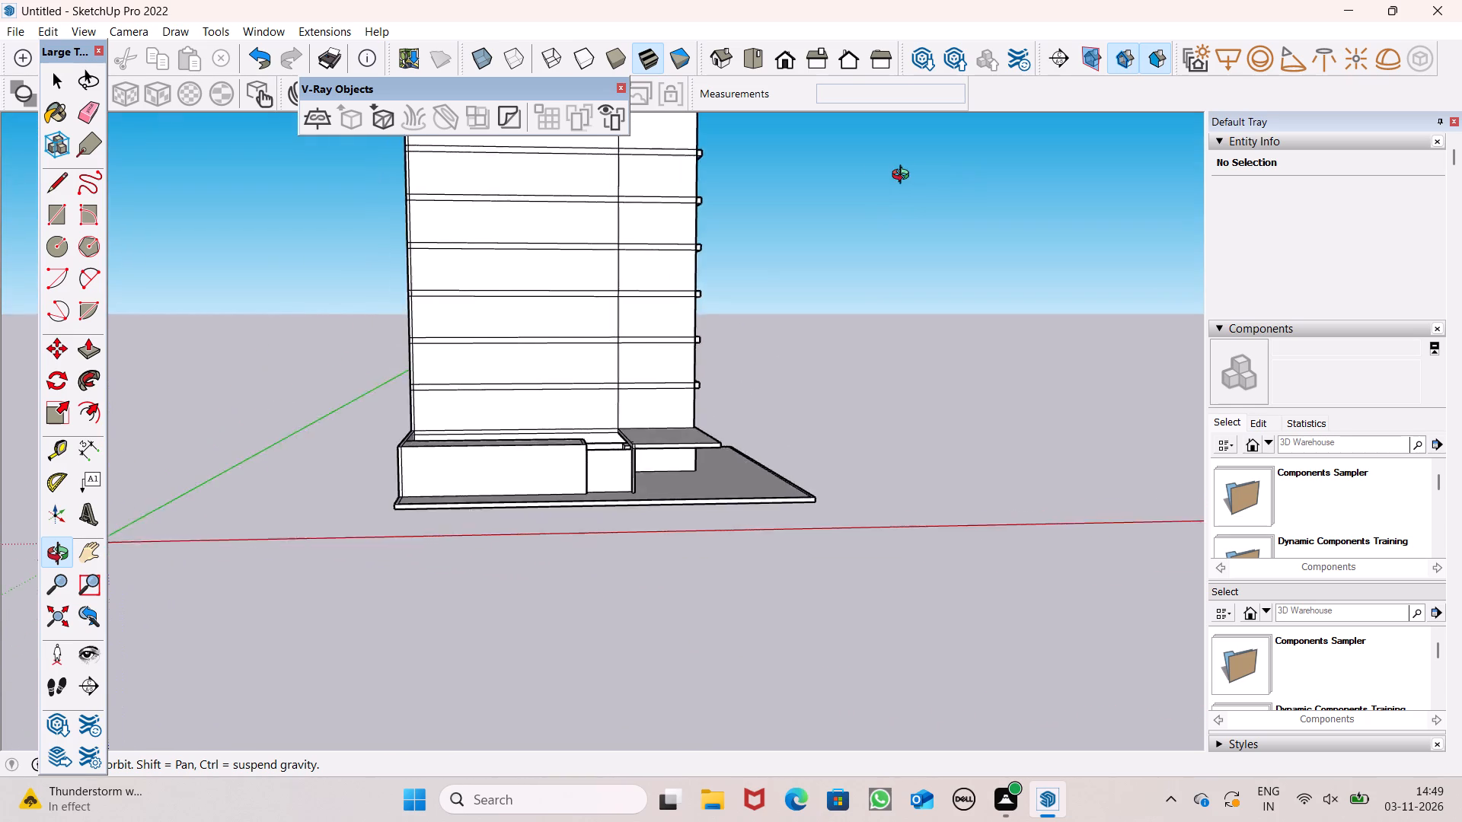
{"action": "middle_click_drag", "start_coordinate": [904, 177], "coordinate": [873, 295]}
{"action": "scroll", "coordinate": [644, 486], "scroll_direction": "up", "scroll_amount": 4}
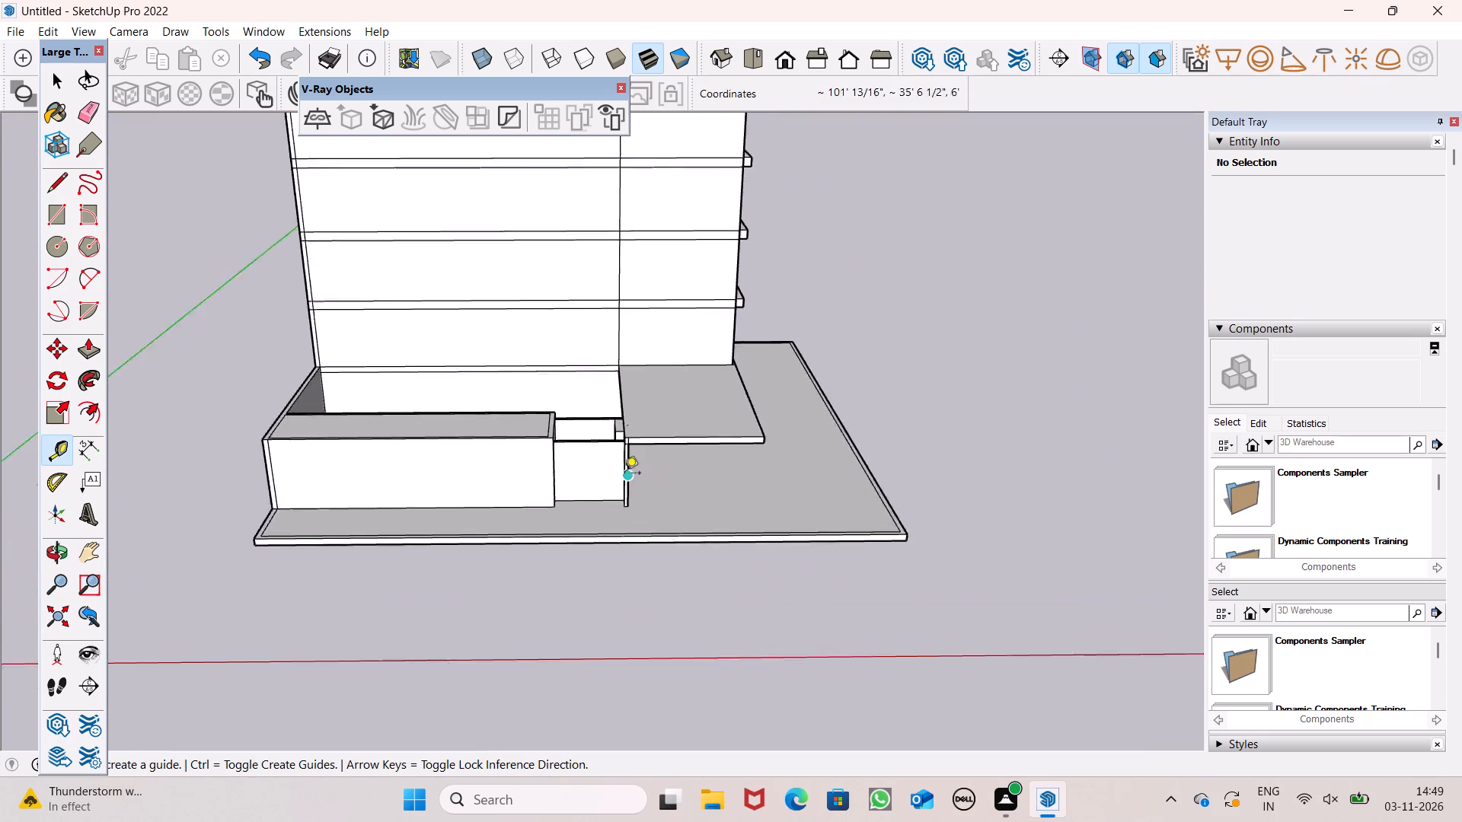
{"action": "scroll", "coordinate": [624, 474], "scroll_direction": "up", "scroll_amount": 3}
{"action": "scroll", "coordinate": [605, 432], "scroll_direction": "down", "scroll_amount": 3}
{"action": "middle_click_drag", "start_coordinate": [592, 431], "coordinate": [816, 390]}
{"action": "scroll", "coordinate": [690, 387], "scroll_direction": "up", "scroll_amount": 1}
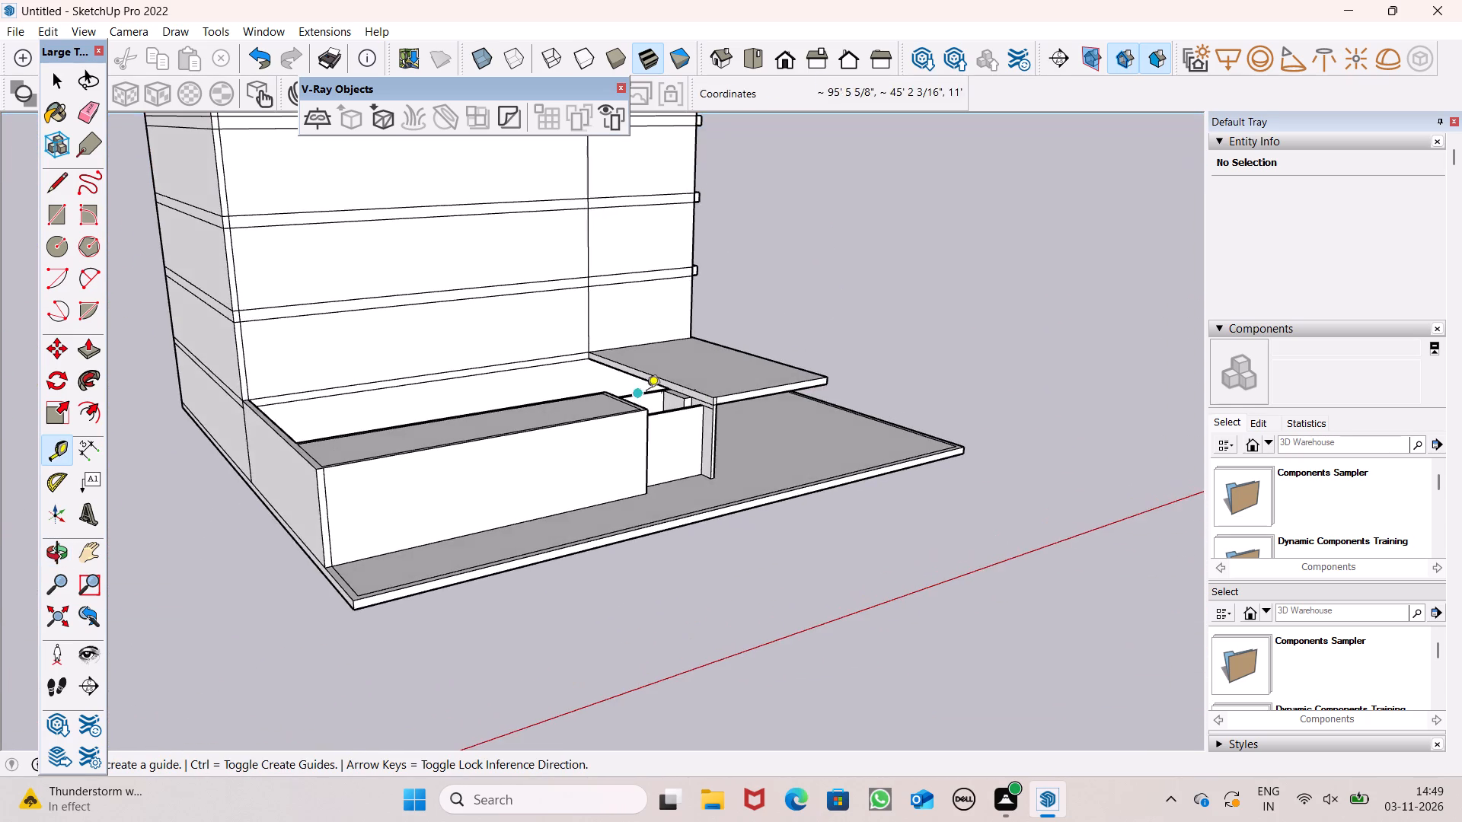
{"action": "scroll", "coordinate": [639, 397], "scroll_direction": "up", "scroll_amount": 8}
{"action": "scroll", "coordinate": [714, 464], "scroll_direction": "up", "scroll_amount": 1}
{"action": "middle_click_drag", "start_coordinate": [712, 464], "coordinate": [601, 505]}
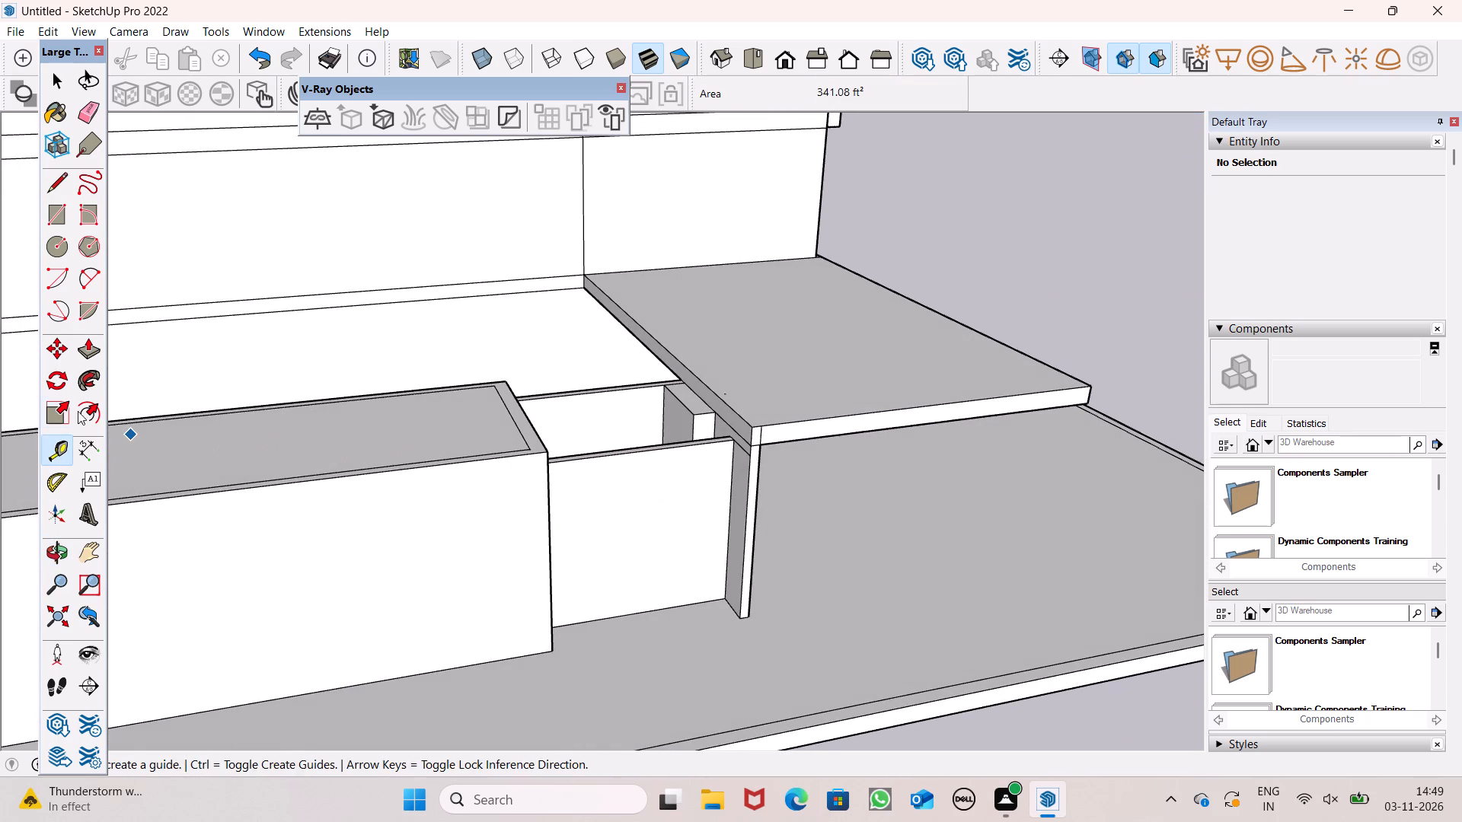
{"action": "left_click_drag", "start_coordinate": [86, 353], "coordinate": [117, 346]}
{"action": "scroll", "coordinate": [532, 386], "scroll_direction": "down", "scroll_amount": 4}
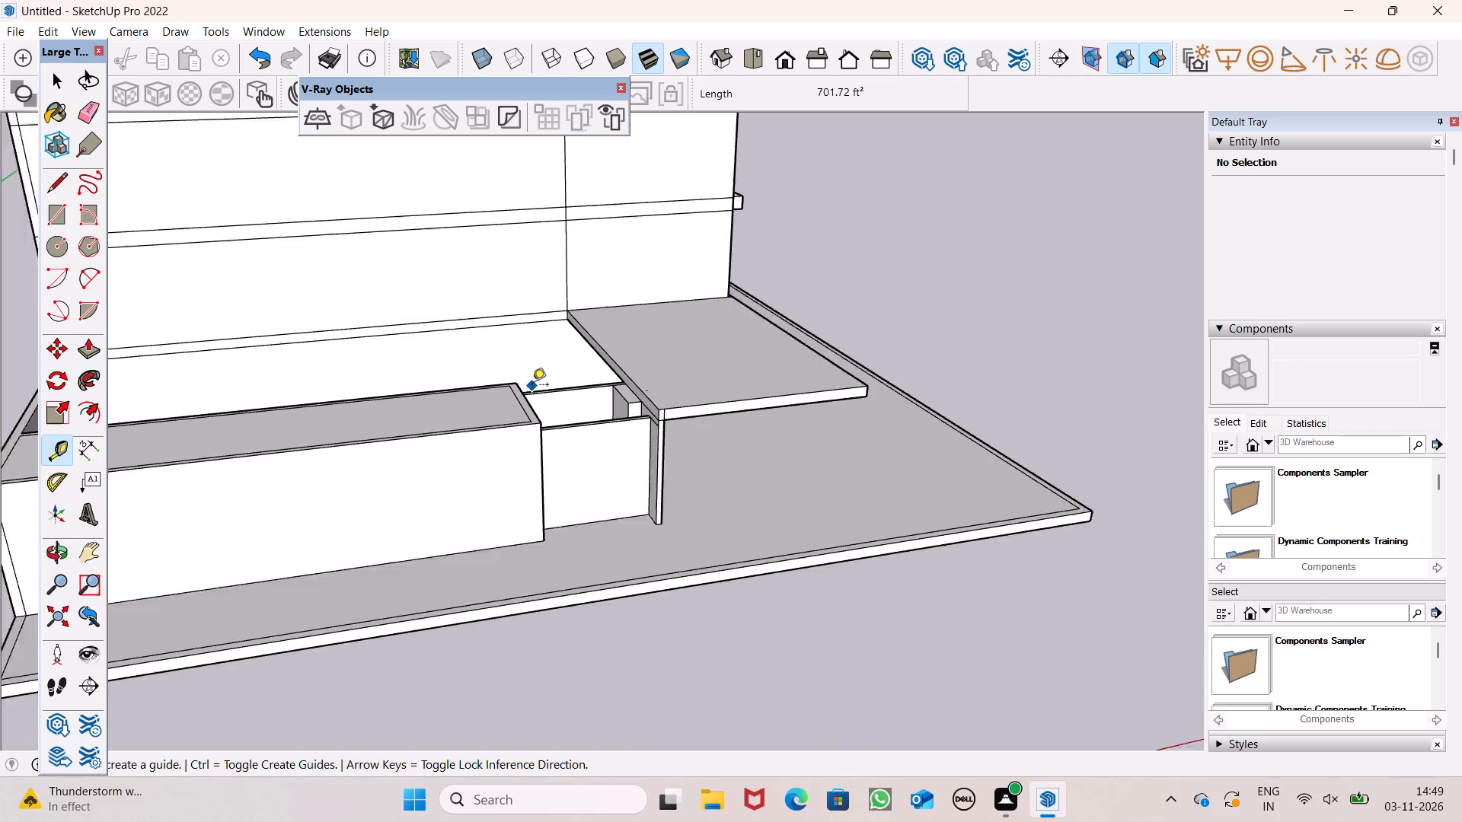
{"action": "scroll", "coordinate": [532, 386], "scroll_direction": "down", "scroll_amount": 1}
{"action": "middle_click_drag", "start_coordinate": [799, 465], "coordinate": [586, 444]}
{"action": "scroll", "coordinate": [616, 409], "scroll_direction": "down", "scroll_amount": 1}
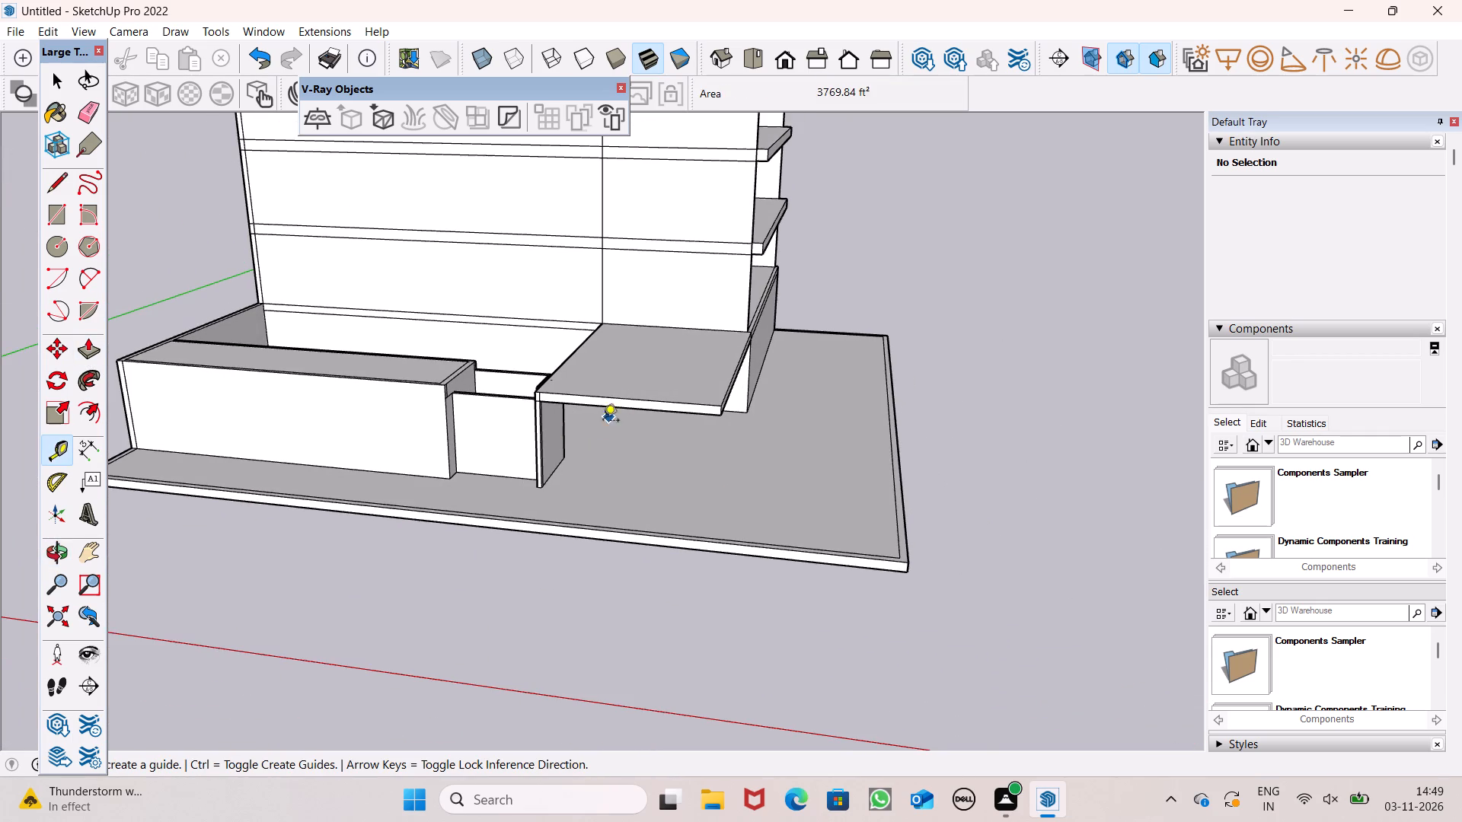
{"action": "middle_click_drag", "start_coordinate": [592, 435], "coordinate": [464, 422]}
{"action": "scroll", "coordinate": [356, 381], "scroll_direction": "up", "scroll_amount": 8}
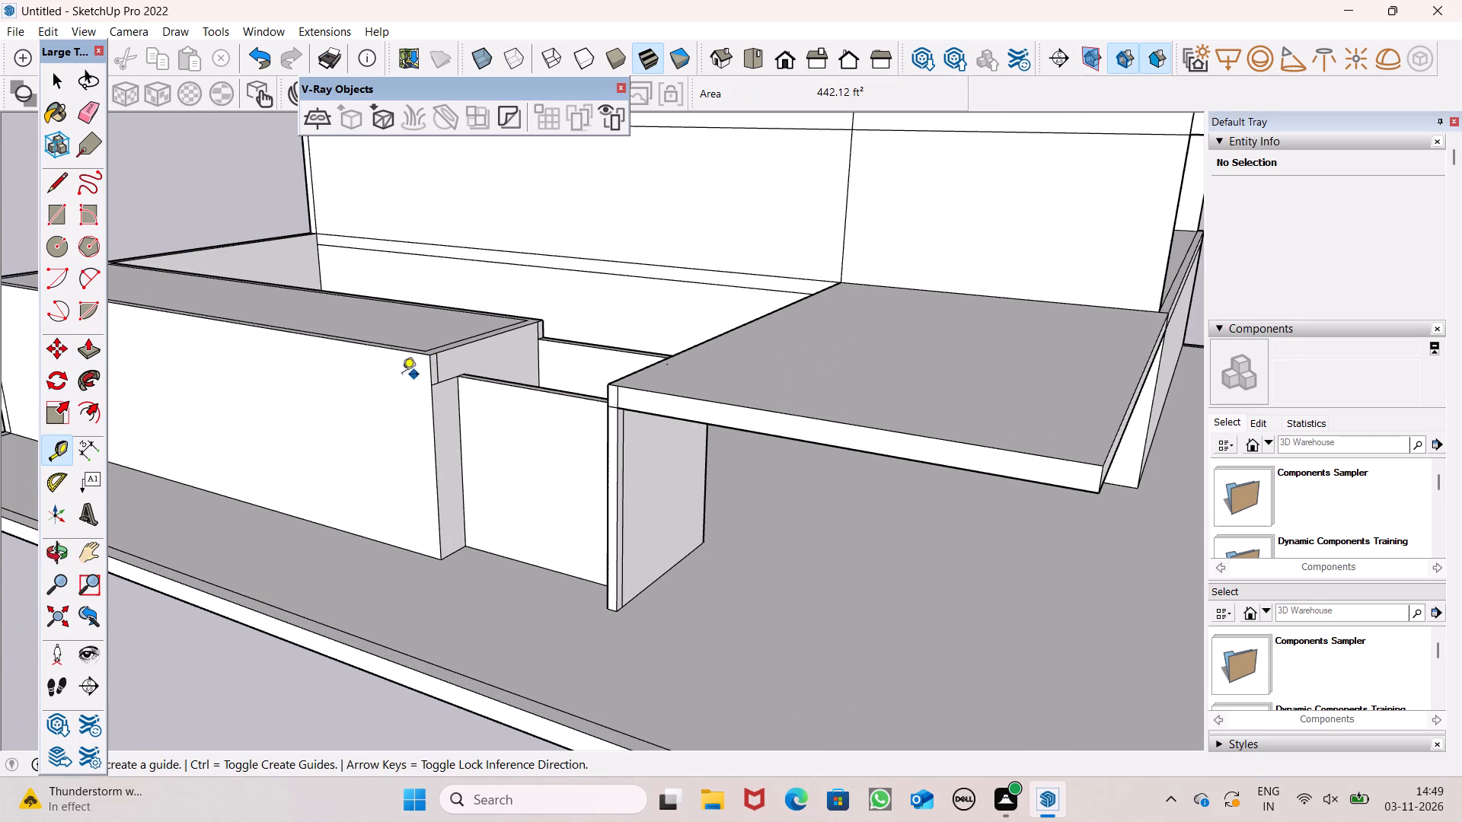
{"action": "key", "text": "space"}
Pull the narrow rim face around the low block's roof up by 1' to form a parapet.
{"action": "scroll", "coordinate": [436, 345], "scroll_direction": "down", "scroll_amount": 4}
{"action": "middle_click_drag", "start_coordinate": [450, 397], "coordinate": [376, 438]}
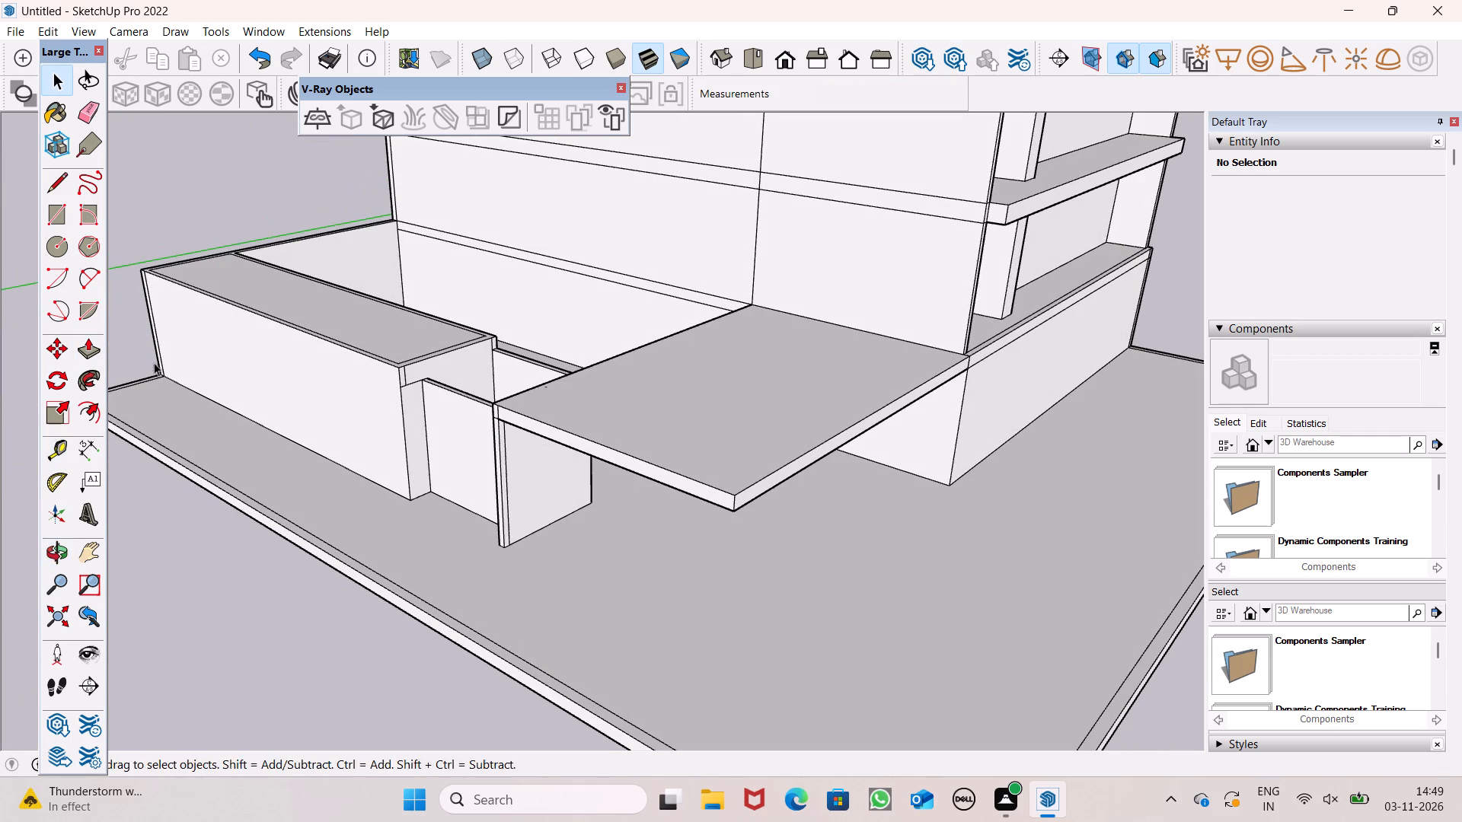
{"action": "left_click", "coordinate": [88, 349]}
{"action": "scroll", "coordinate": [381, 334], "scroll_direction": "up", "scroll_amount": 7}
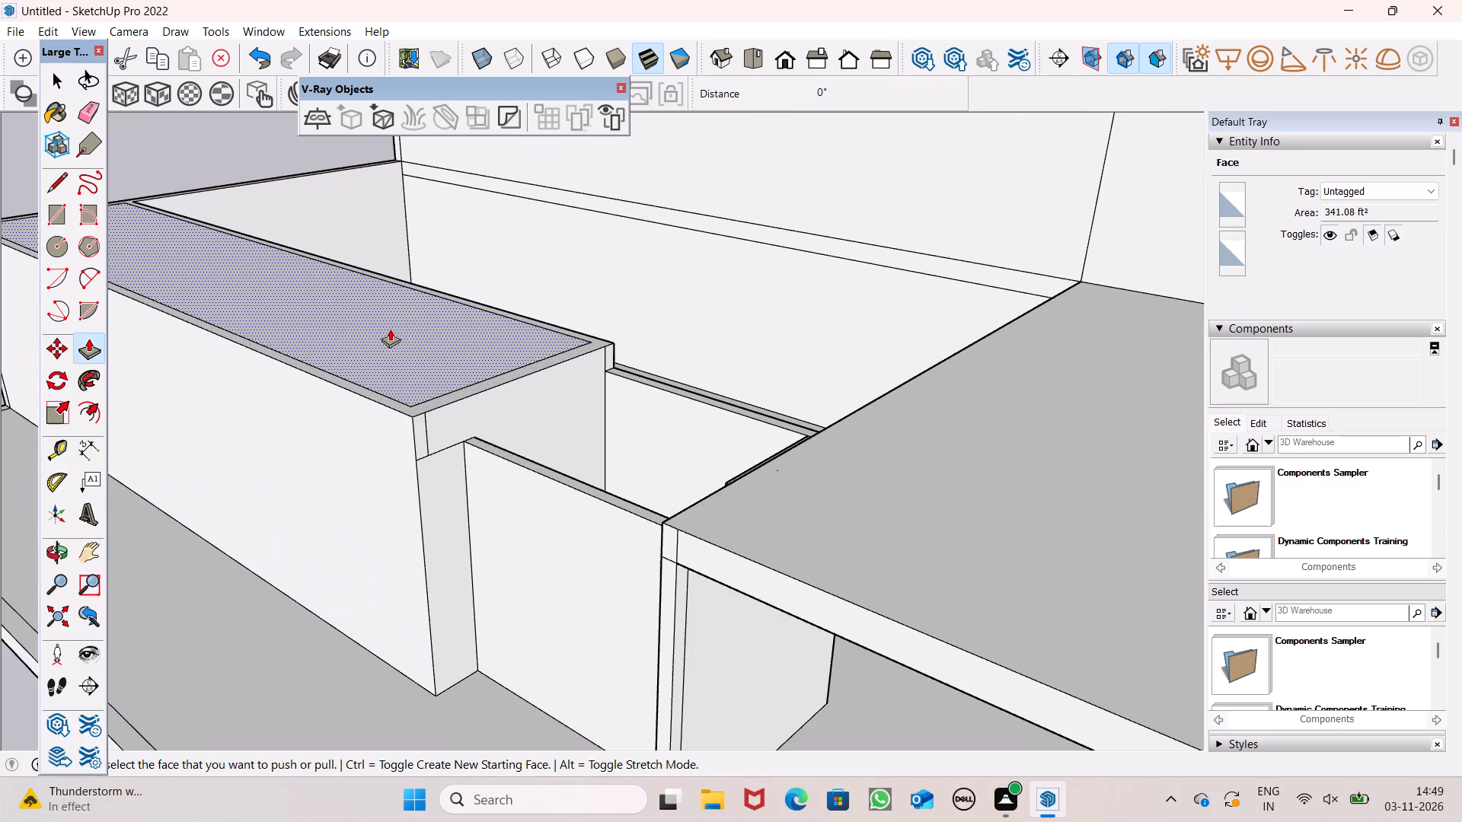
{"action": "scroll", "coordinate": [418, 409], "scroll_direction": "up", "scroll_amount": 4}
{"action": "left_click", "coordinate": [417, 413]}
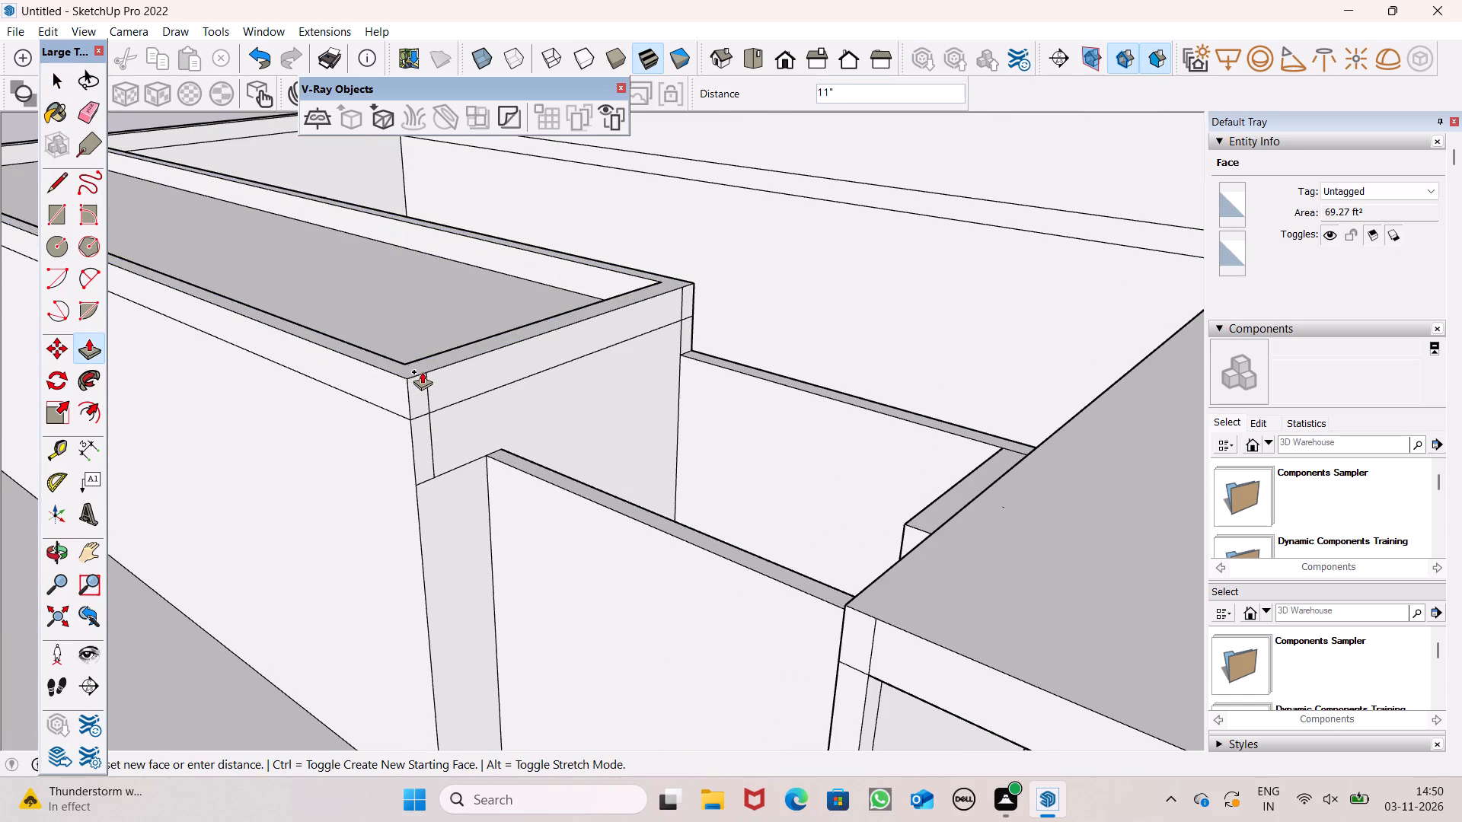
{"action": "key", "text": "1"}
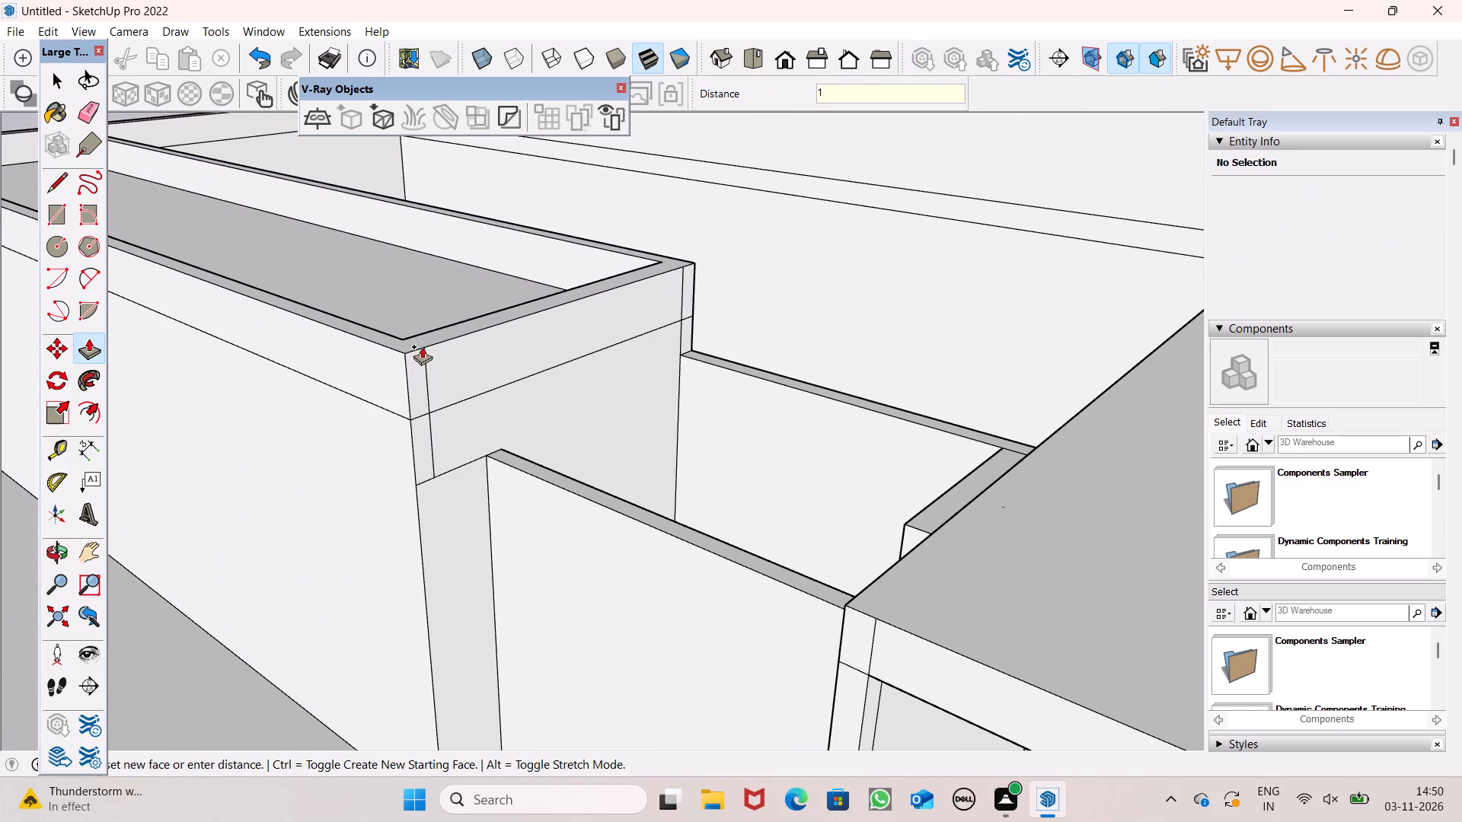
{"action": "key", "text": "apostrophe"}
{"action": "key", "text": "Return"}
Measure from the parapet's front corner on the low block towards the canopy's edge.
{"action": "scroll", "coordinate": [422, 346], "scroll_direction": "down", "scroll_amount": 4}
{"action": "middle_click_drag", "start_coordinate": [668, 352], "coordinate": [780, 223]}
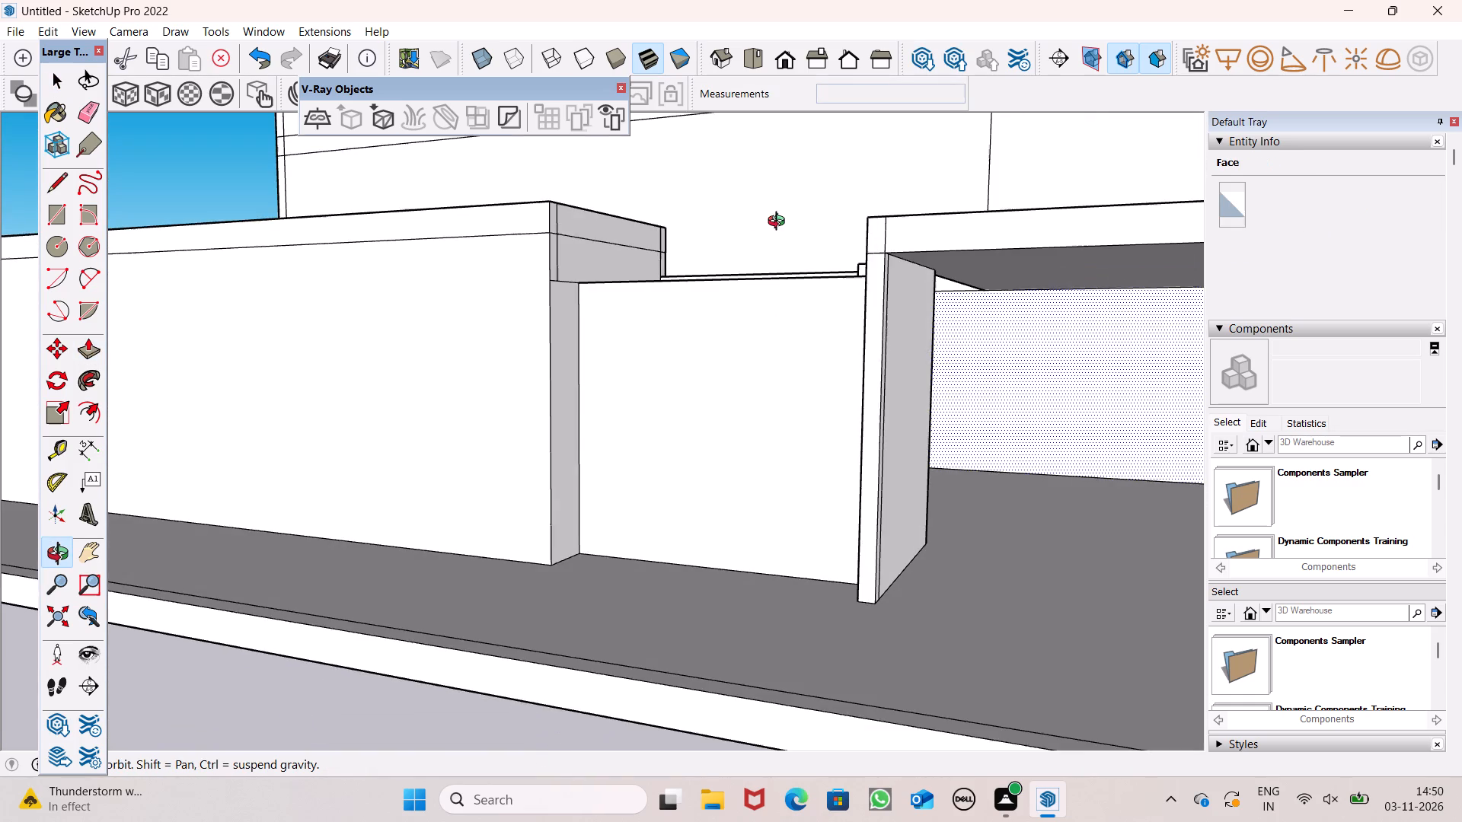
{"action": "middle_click_drag", "start_coordinate": [780, 223], "coordinate": [658, 334]}
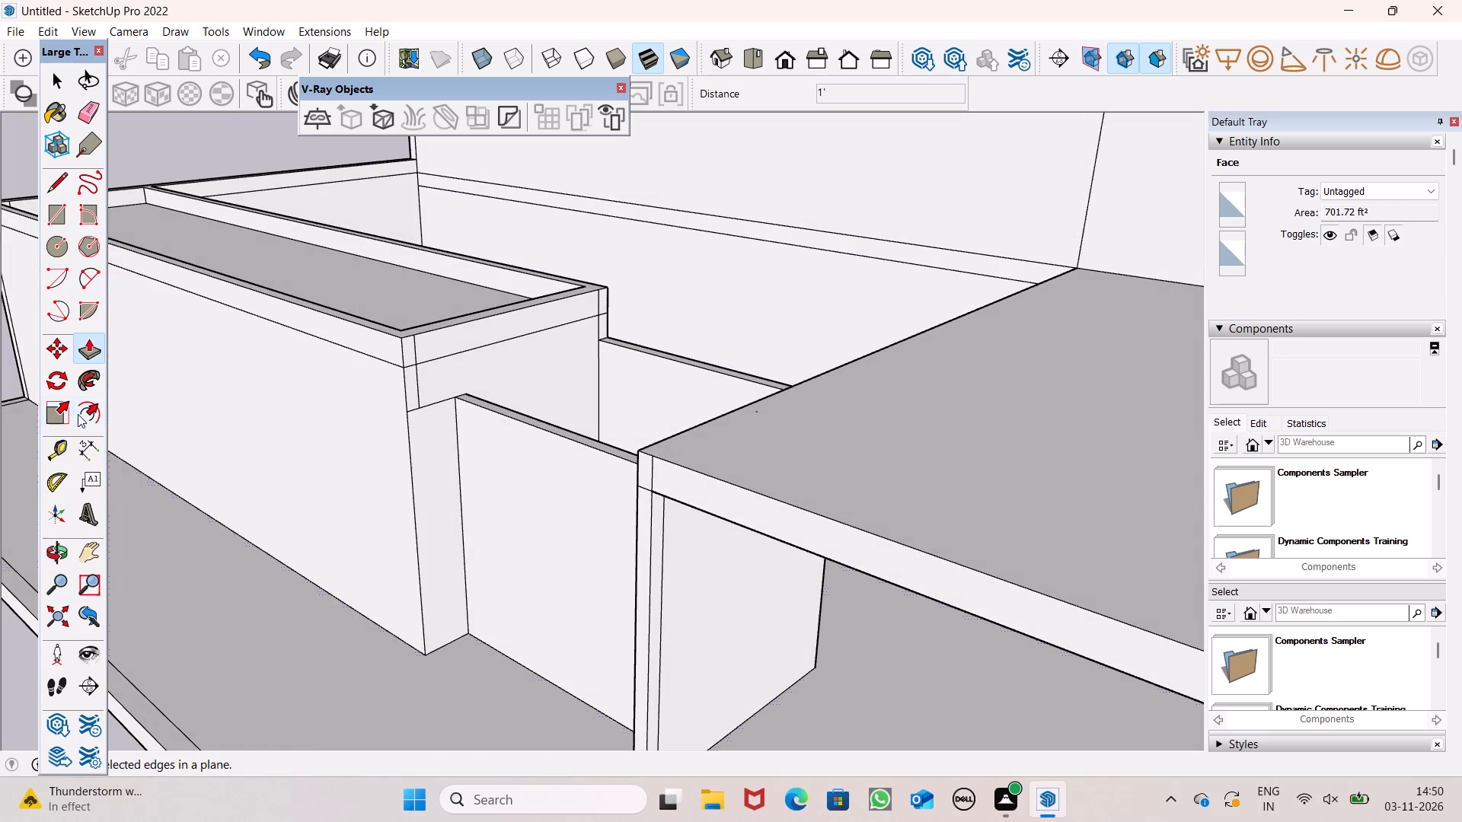
{"action": "left_click", "coordinate": [54, 453]}
{"action": "left_click", "coordinate": [394, 340]}
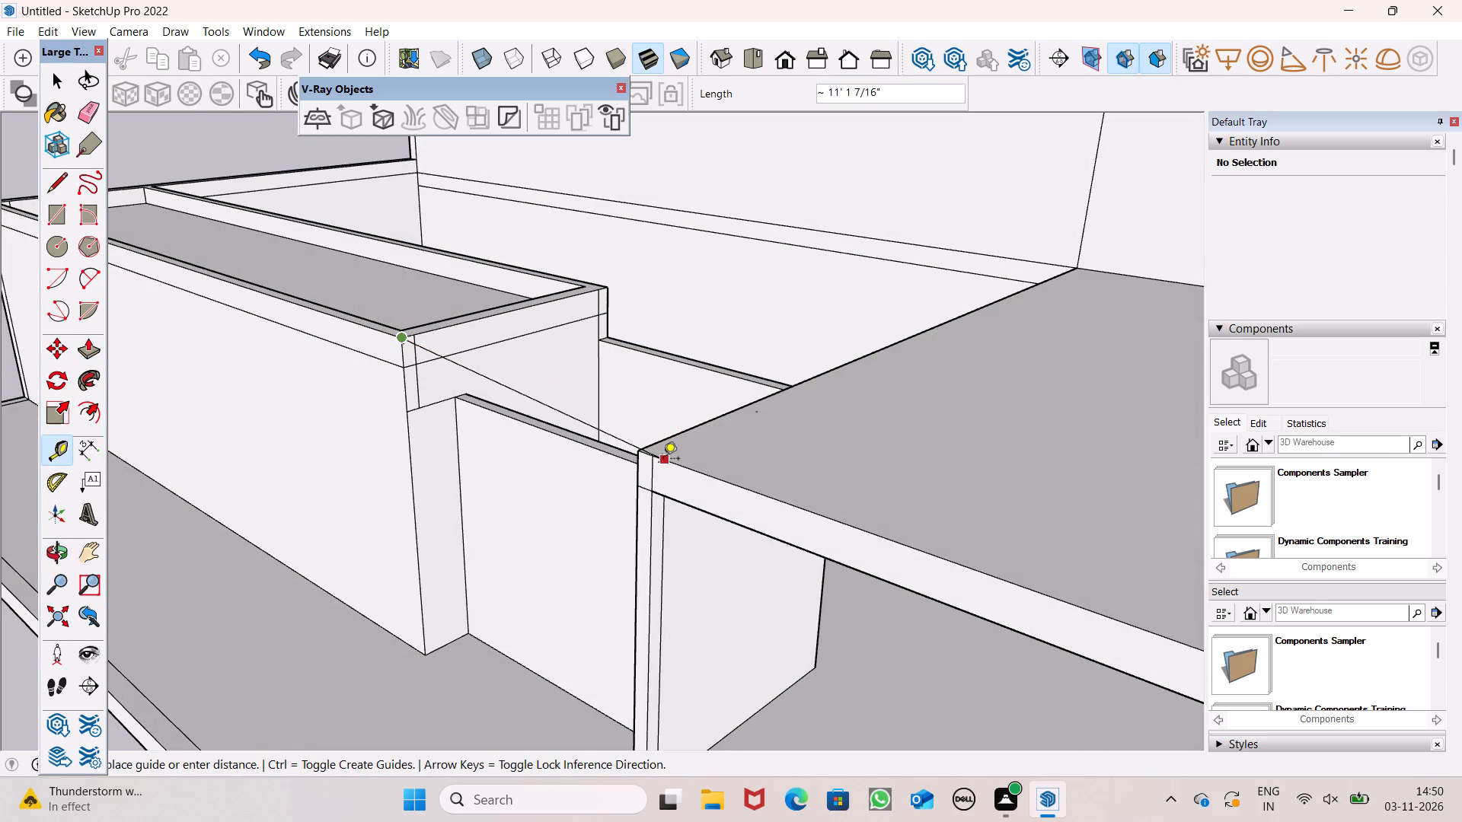
{"action": "key", "text": "space"}
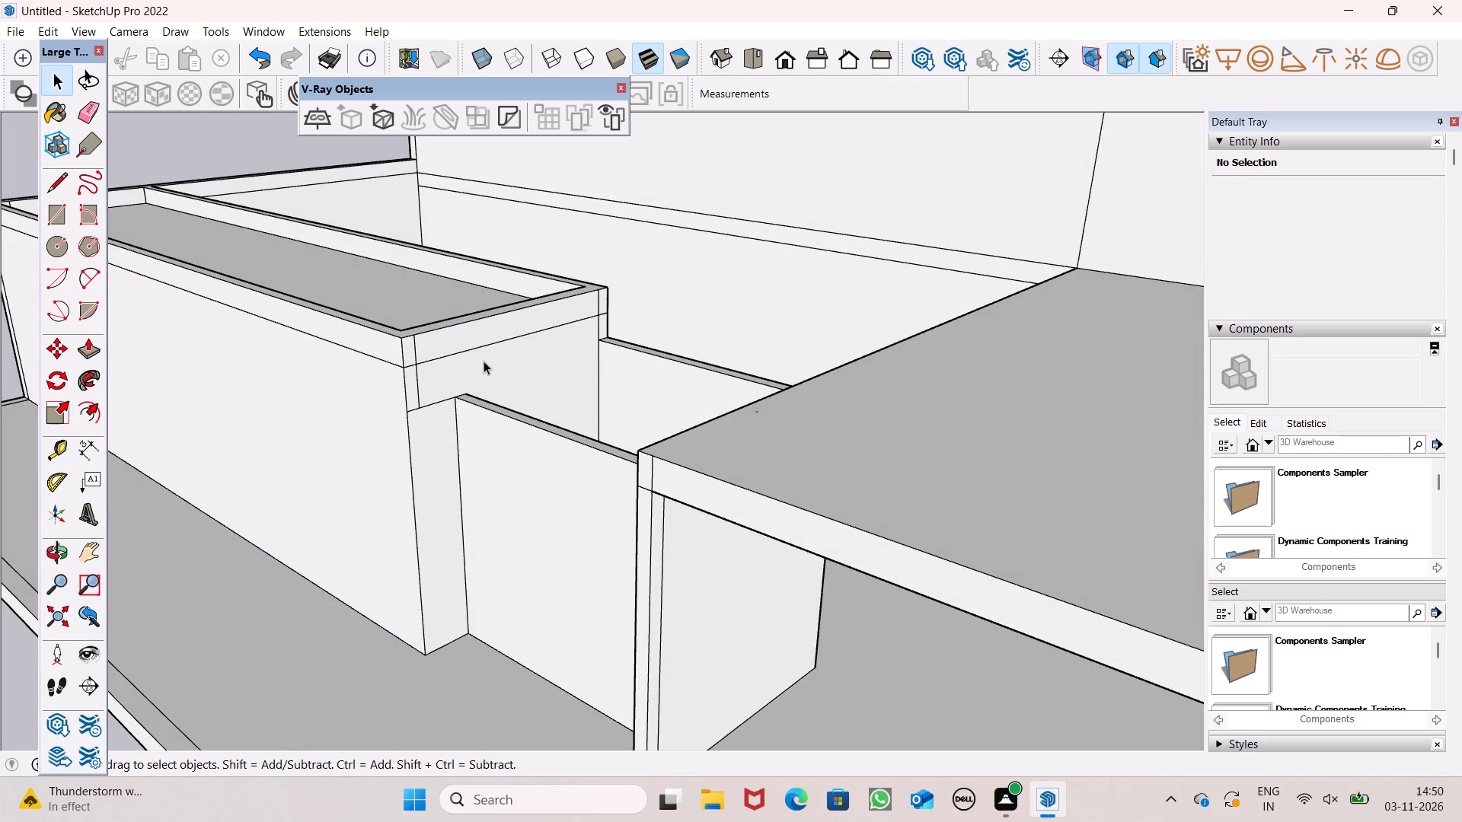
Erase the stray short vertical edges near both corners of the parapet's end face on the low block.
{"action": "scroll", "coordinate": [477, 356], "scroll_direction": "down", "scroll_amount": 6}
{"action": "middle_click_drag", "start_coordinate": [603, 362], "coordinate": [404, 328]}
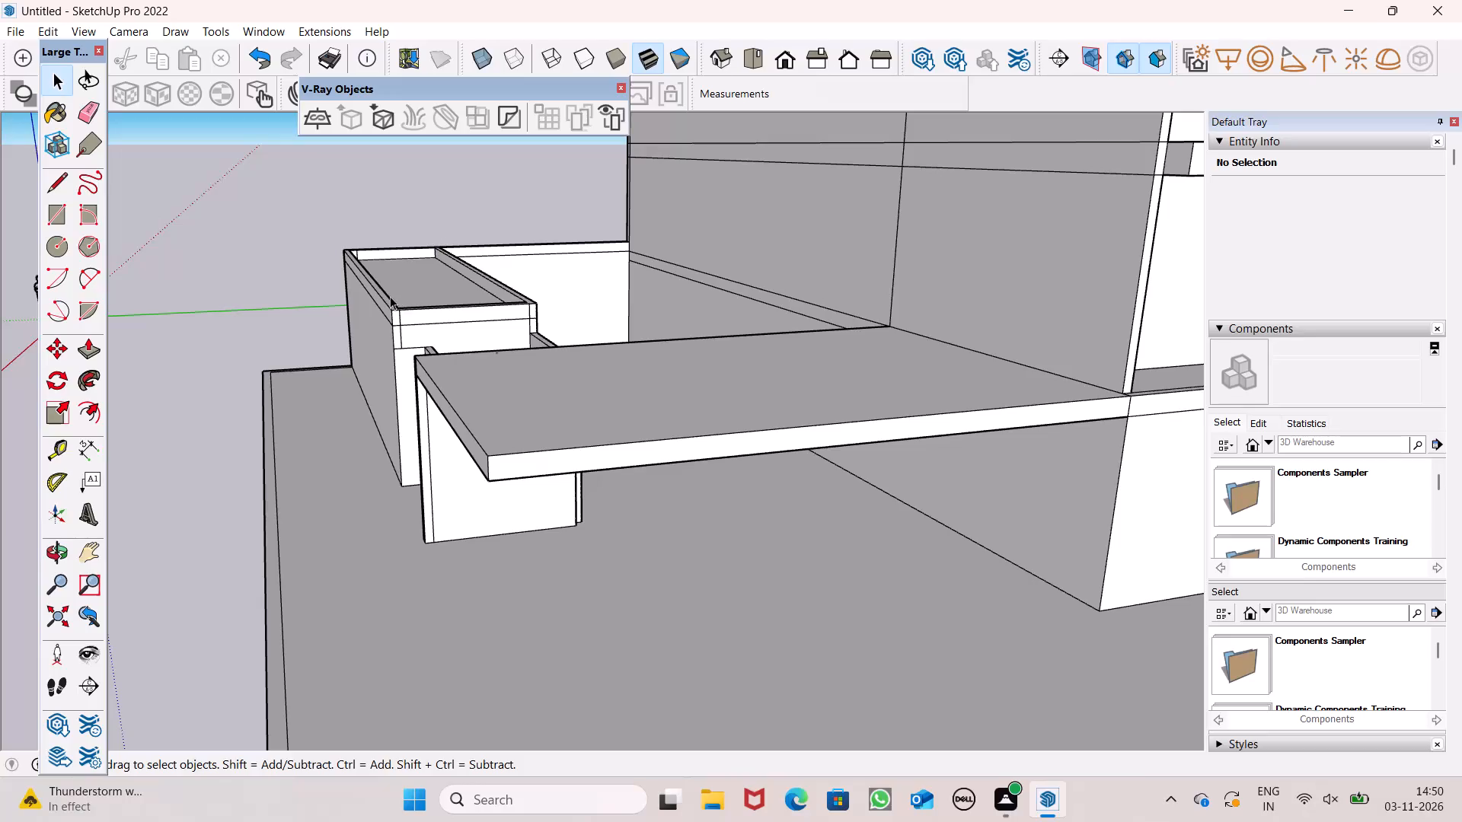
{"action": "left_click", "coordinate": [87, 110]}
{"action": "scroll", "coordinate": [321, 249], "scroll_direction": "up", "scroll_amount": 8}
{"action": "scroll", "coordinate": [453, 287], "scroll_direction": "down", "scroll_amount": 6}
{"action": "left_click_drag", "start_coordinate": [825, 521], "coordinate": [820, 527]}
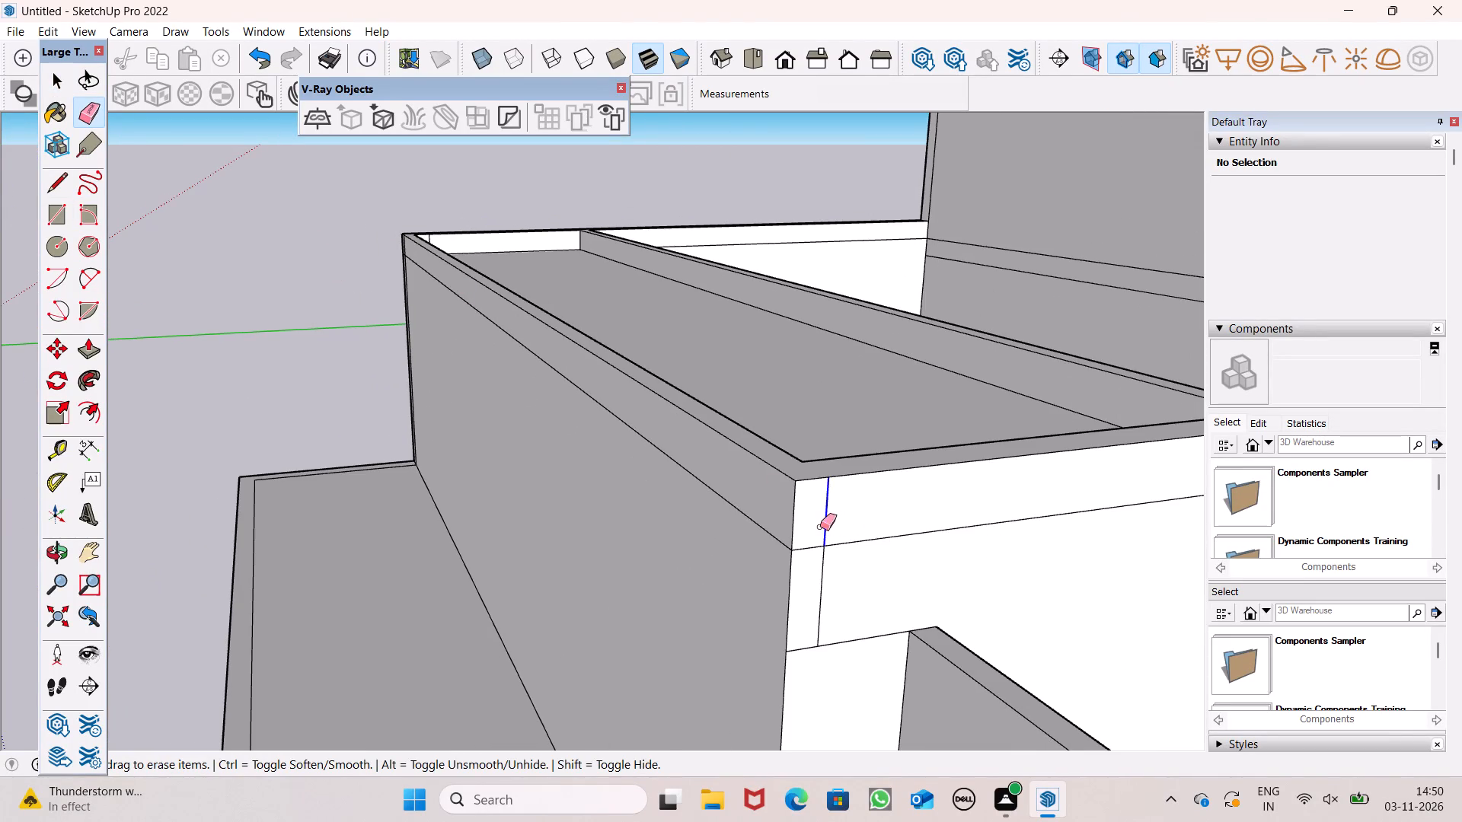
{"action": "left_click_drag", "start_coordinate": [820, 527], "coordinate": [818, 527]}
{"action": "scroll", "coordinate": [620, 432], "scroll_direction": "down", "scroll_amount": 6}
{"action": "scroll", "coordinate": [966, 454], "scroll_direction": "up", "scroll_amount": 4}
{"action": "left_click_drag", "start_coordinate": [962, 453], "coordinate": [953, 456]}
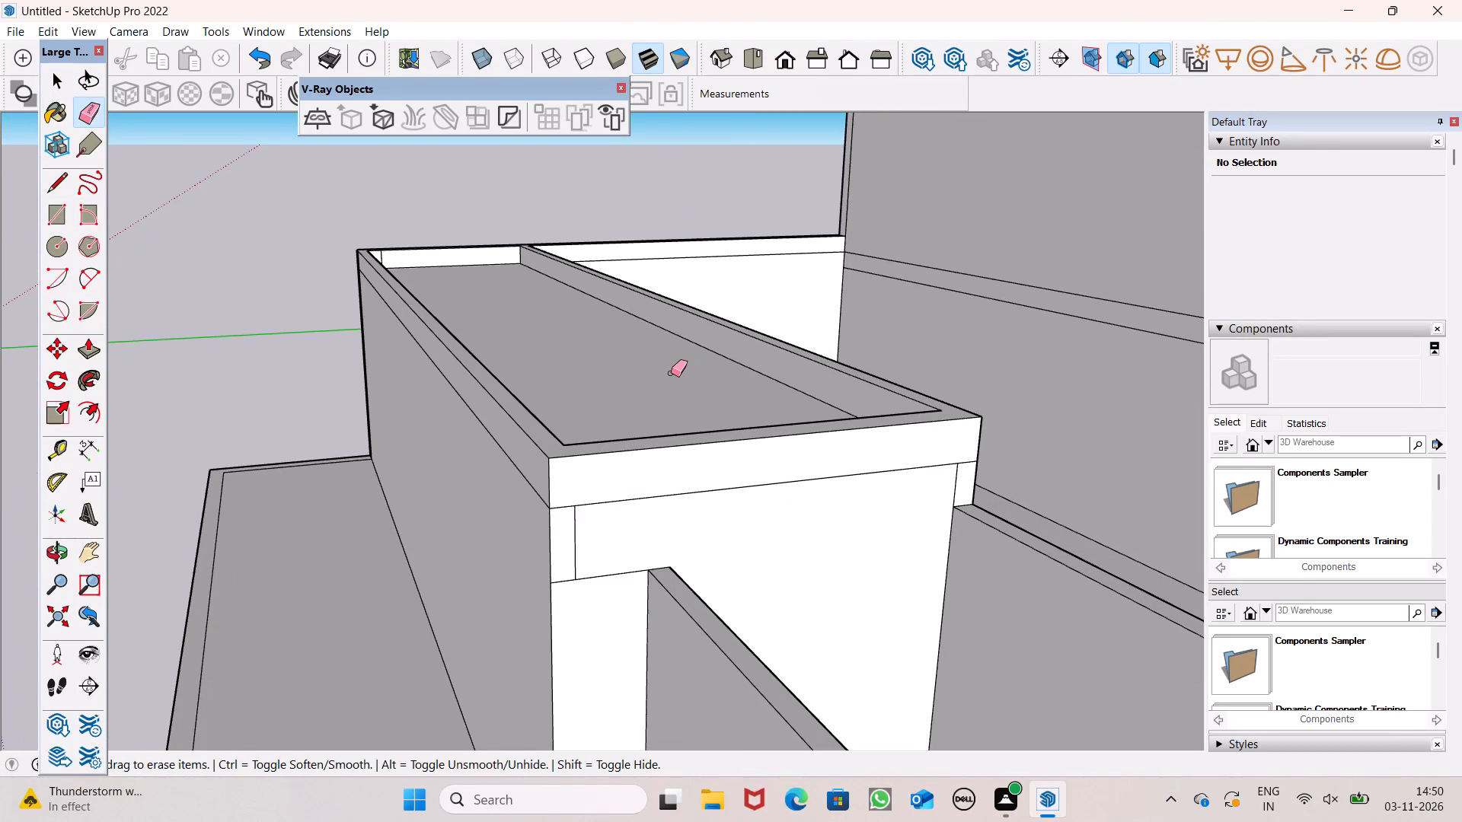
{"action": "scroll", "coordinate": [669, 373], "scroll_direction": "down", "scroll_amount": 3}
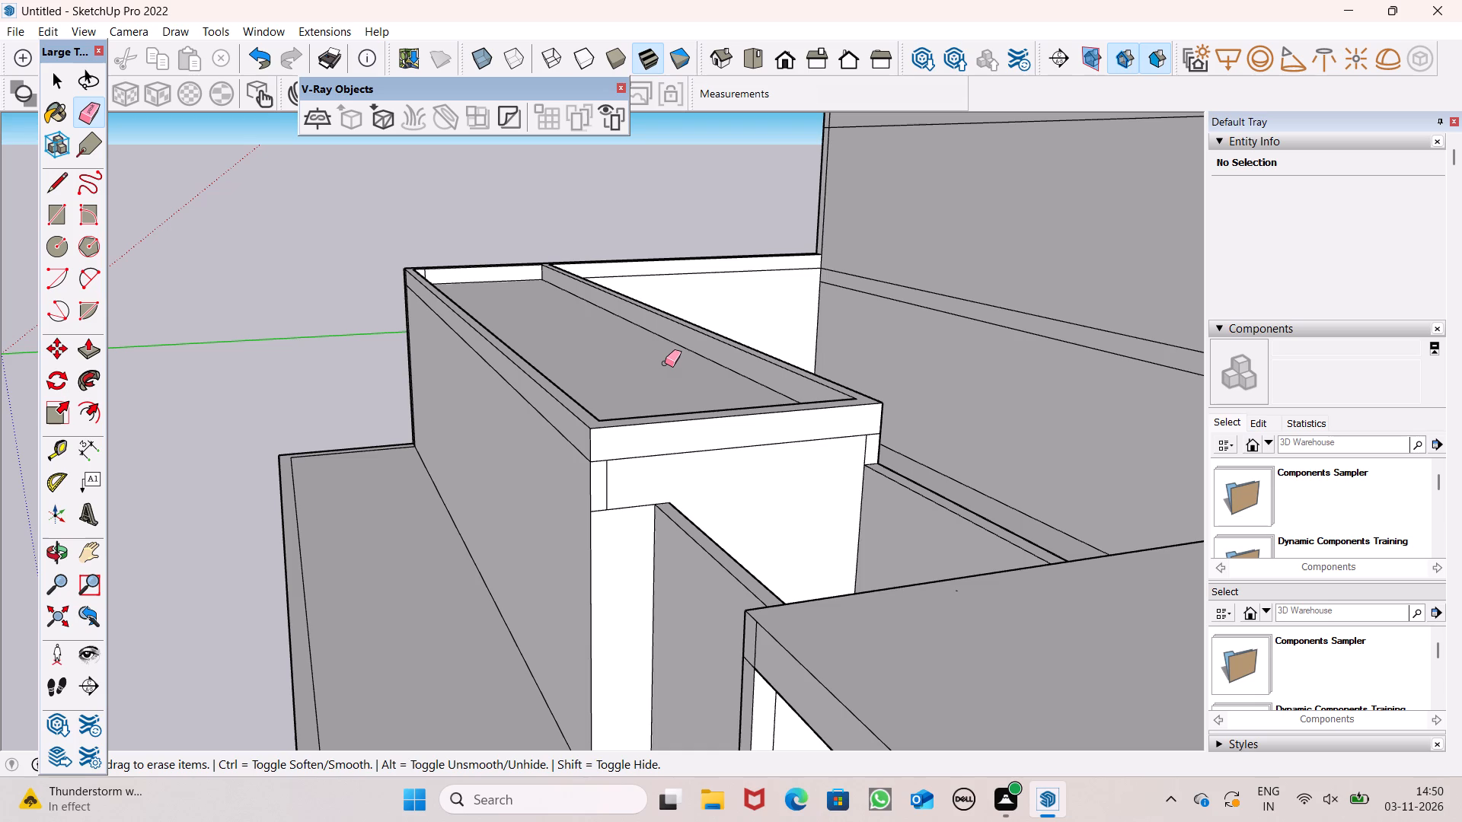
{"action": "scroll", "coordinate": [665, 362], "scroll_direction": "down", "scroll_amount": 5}
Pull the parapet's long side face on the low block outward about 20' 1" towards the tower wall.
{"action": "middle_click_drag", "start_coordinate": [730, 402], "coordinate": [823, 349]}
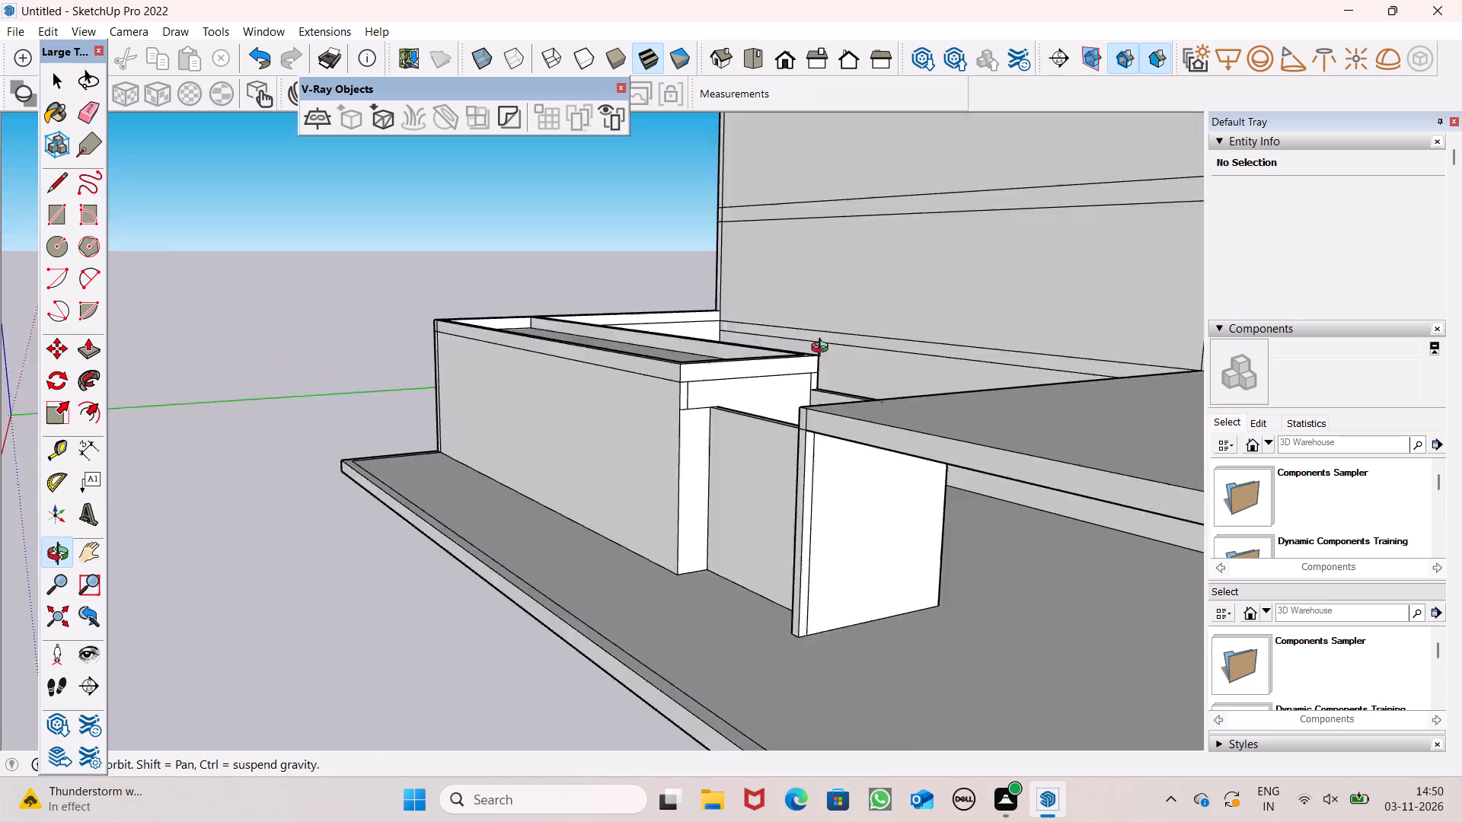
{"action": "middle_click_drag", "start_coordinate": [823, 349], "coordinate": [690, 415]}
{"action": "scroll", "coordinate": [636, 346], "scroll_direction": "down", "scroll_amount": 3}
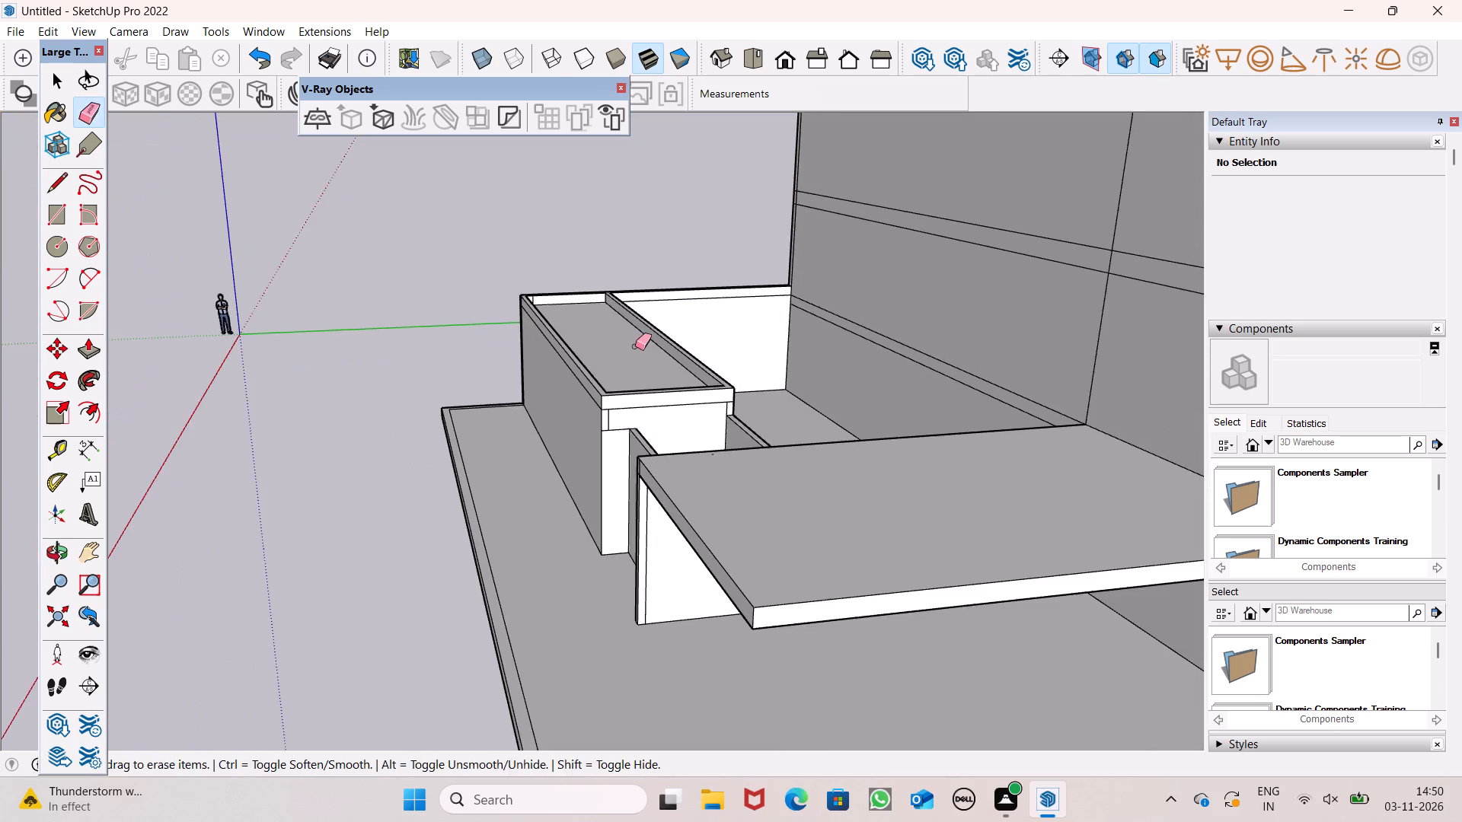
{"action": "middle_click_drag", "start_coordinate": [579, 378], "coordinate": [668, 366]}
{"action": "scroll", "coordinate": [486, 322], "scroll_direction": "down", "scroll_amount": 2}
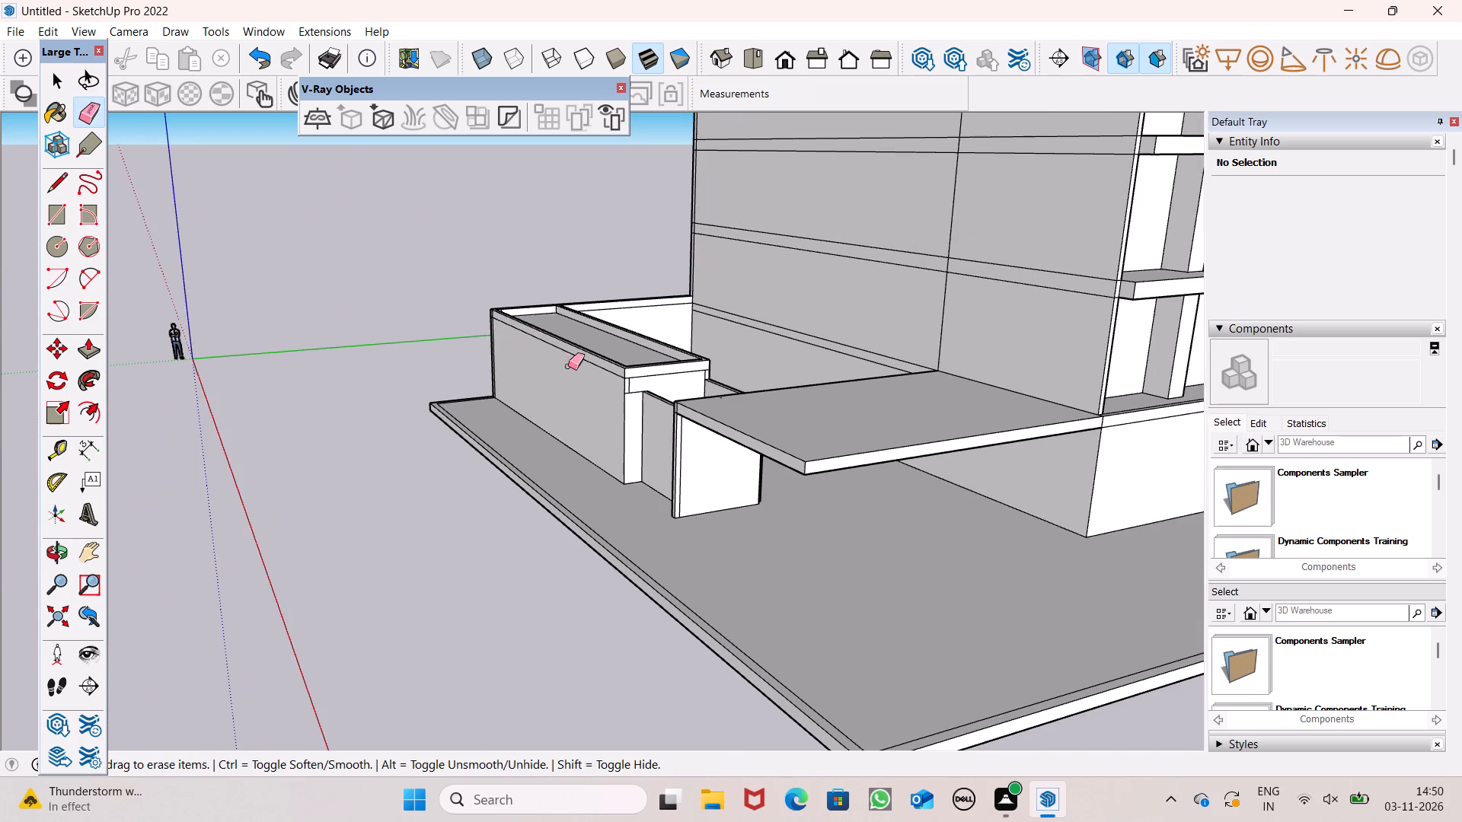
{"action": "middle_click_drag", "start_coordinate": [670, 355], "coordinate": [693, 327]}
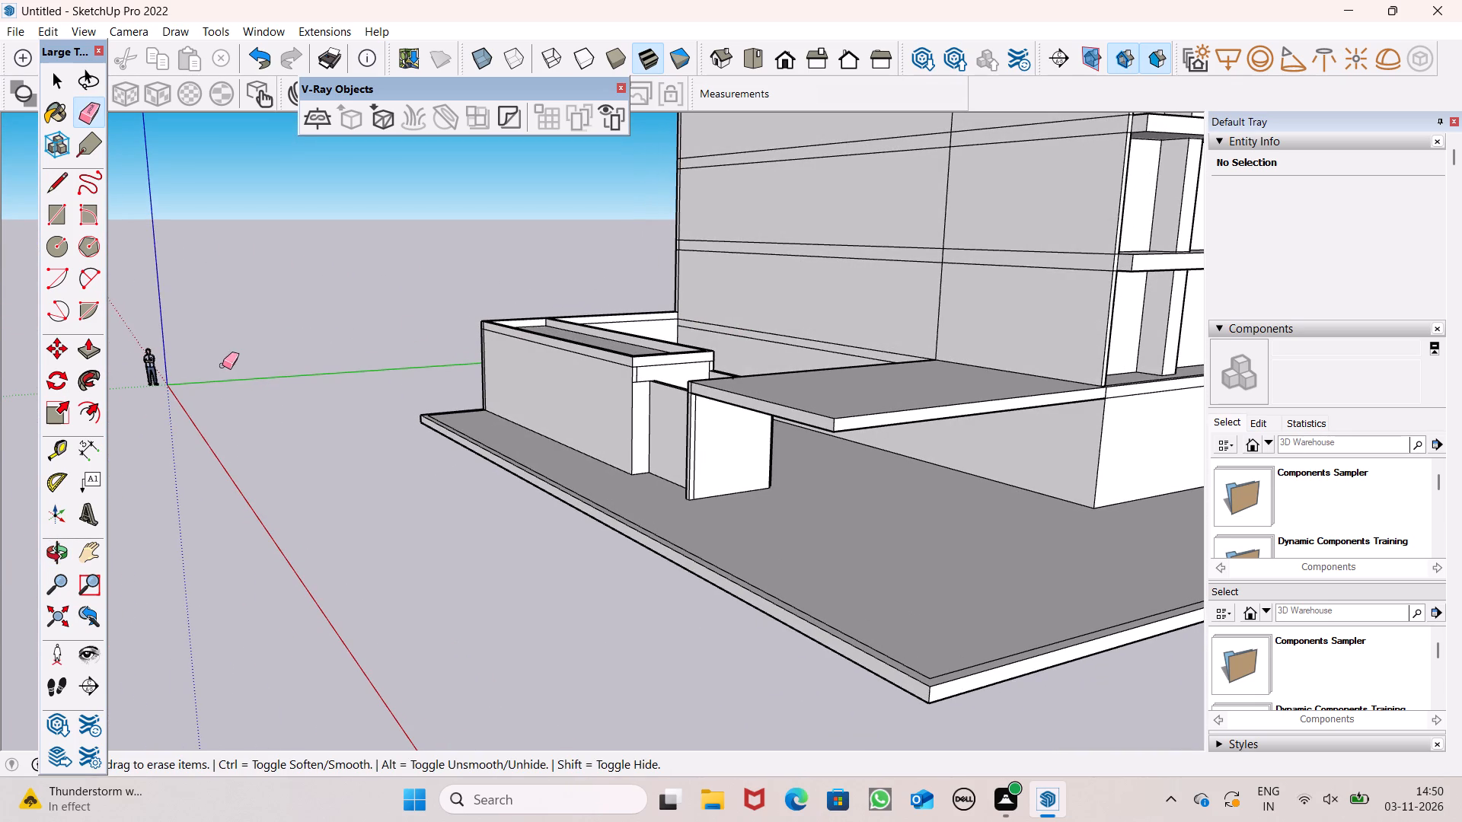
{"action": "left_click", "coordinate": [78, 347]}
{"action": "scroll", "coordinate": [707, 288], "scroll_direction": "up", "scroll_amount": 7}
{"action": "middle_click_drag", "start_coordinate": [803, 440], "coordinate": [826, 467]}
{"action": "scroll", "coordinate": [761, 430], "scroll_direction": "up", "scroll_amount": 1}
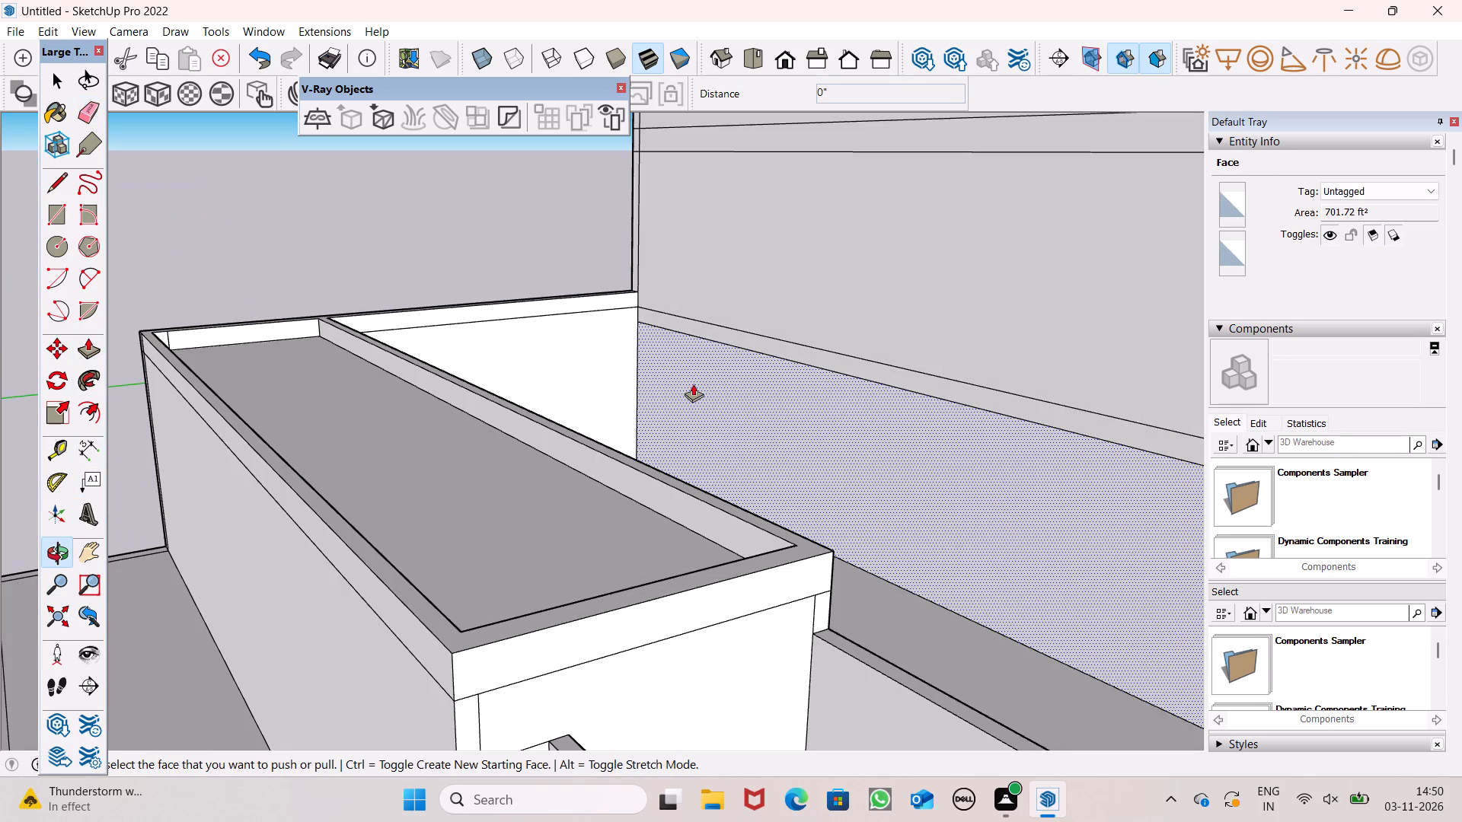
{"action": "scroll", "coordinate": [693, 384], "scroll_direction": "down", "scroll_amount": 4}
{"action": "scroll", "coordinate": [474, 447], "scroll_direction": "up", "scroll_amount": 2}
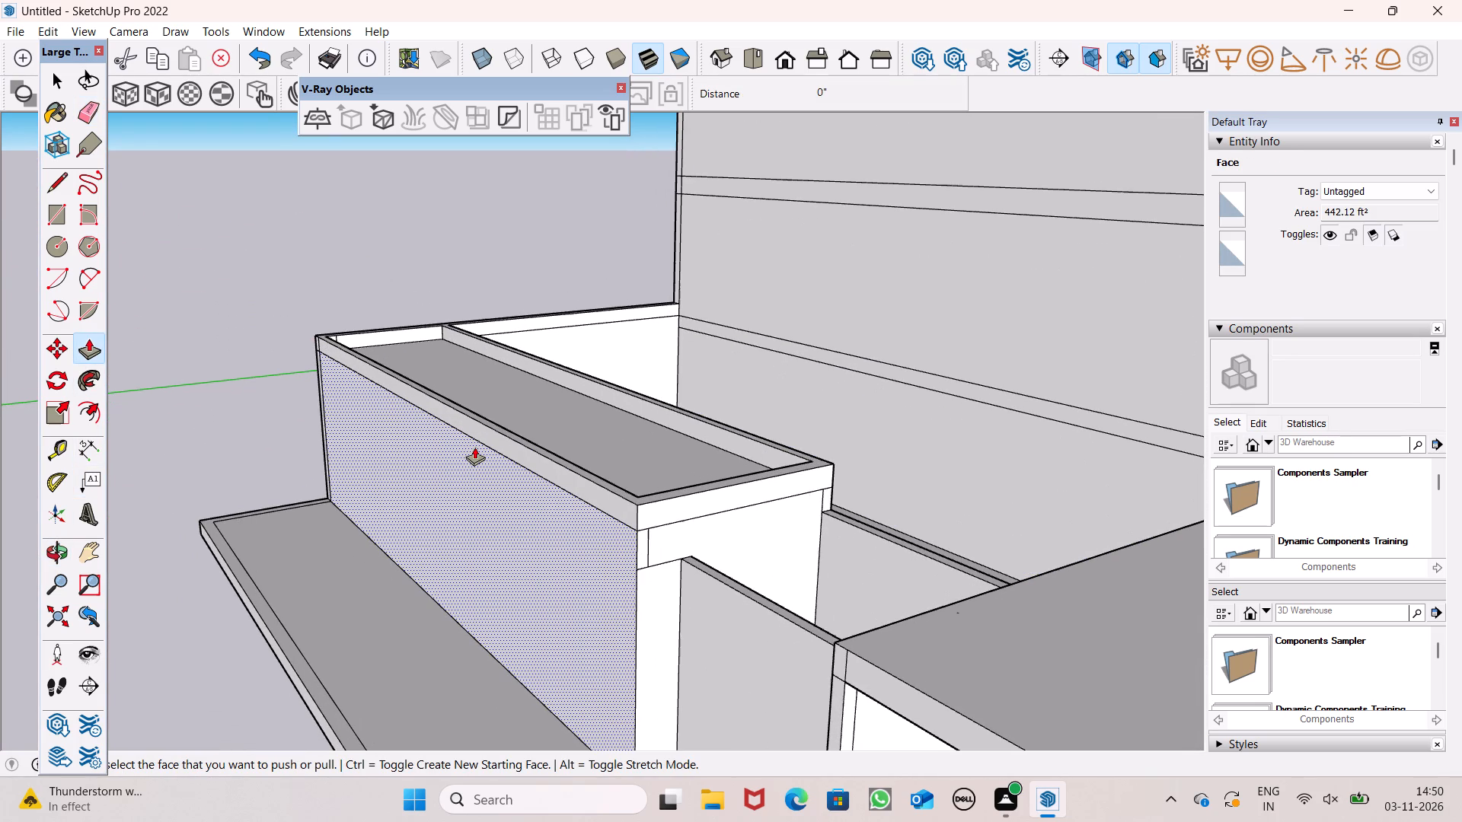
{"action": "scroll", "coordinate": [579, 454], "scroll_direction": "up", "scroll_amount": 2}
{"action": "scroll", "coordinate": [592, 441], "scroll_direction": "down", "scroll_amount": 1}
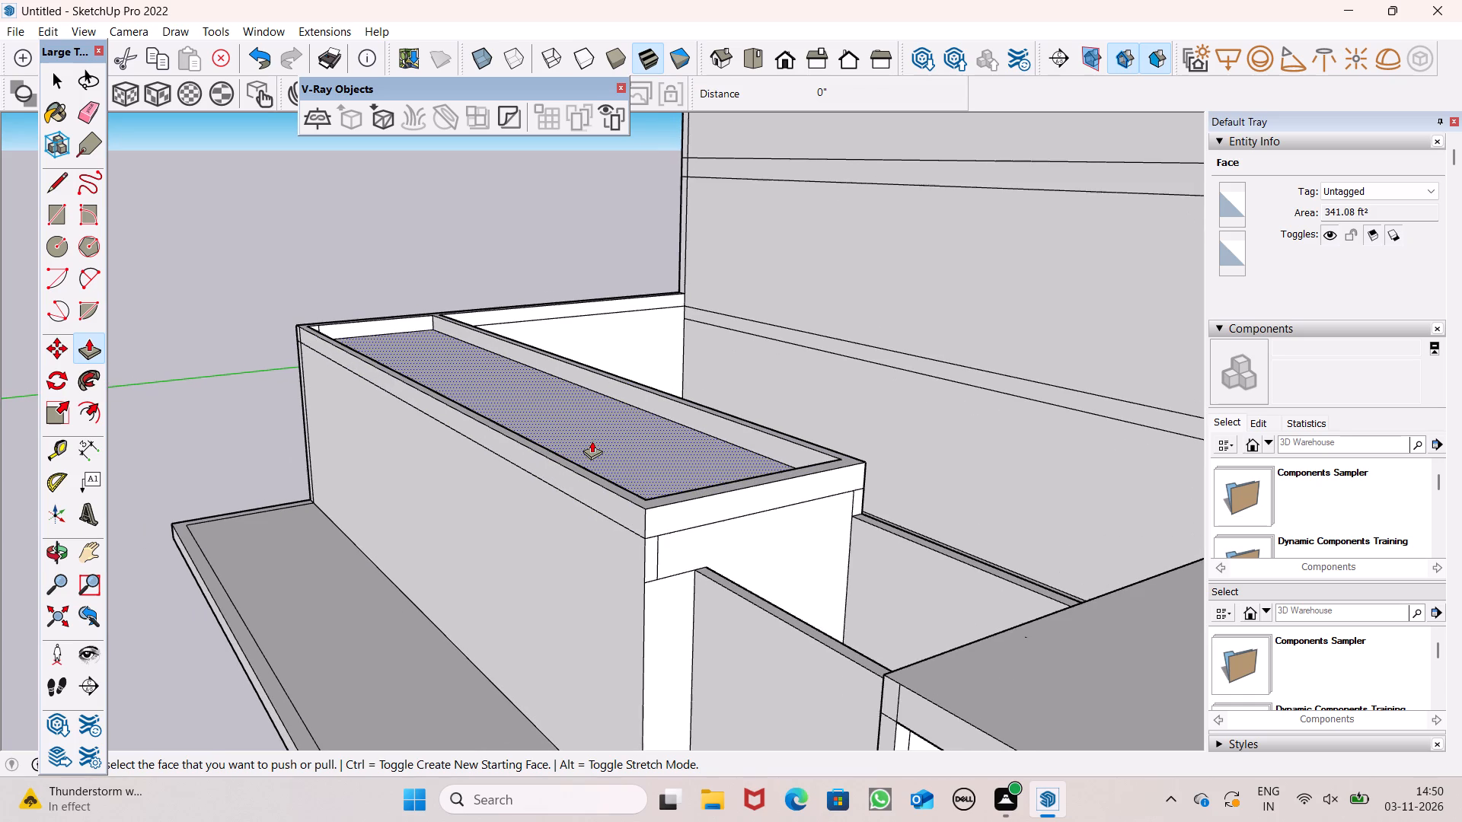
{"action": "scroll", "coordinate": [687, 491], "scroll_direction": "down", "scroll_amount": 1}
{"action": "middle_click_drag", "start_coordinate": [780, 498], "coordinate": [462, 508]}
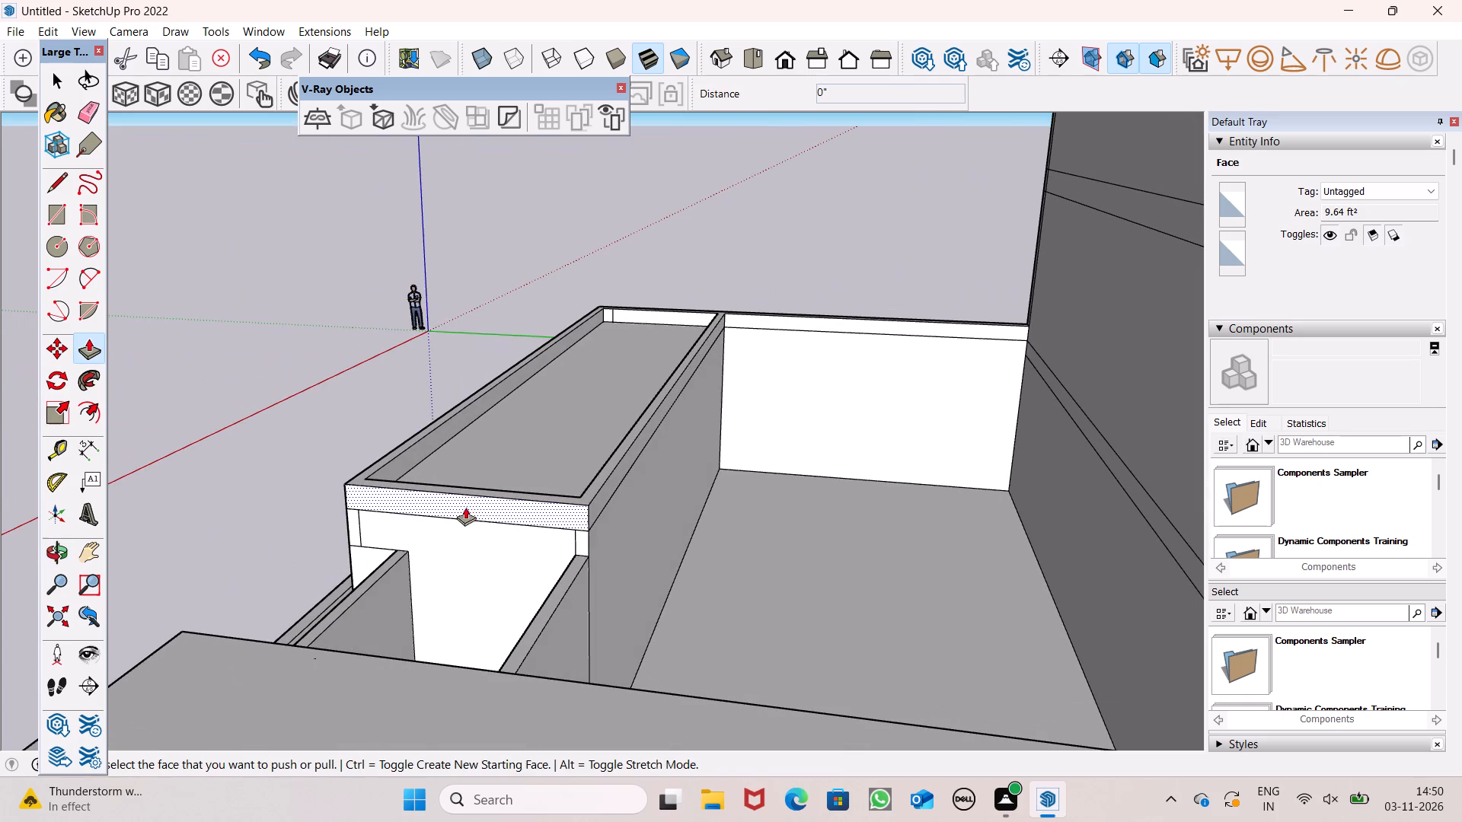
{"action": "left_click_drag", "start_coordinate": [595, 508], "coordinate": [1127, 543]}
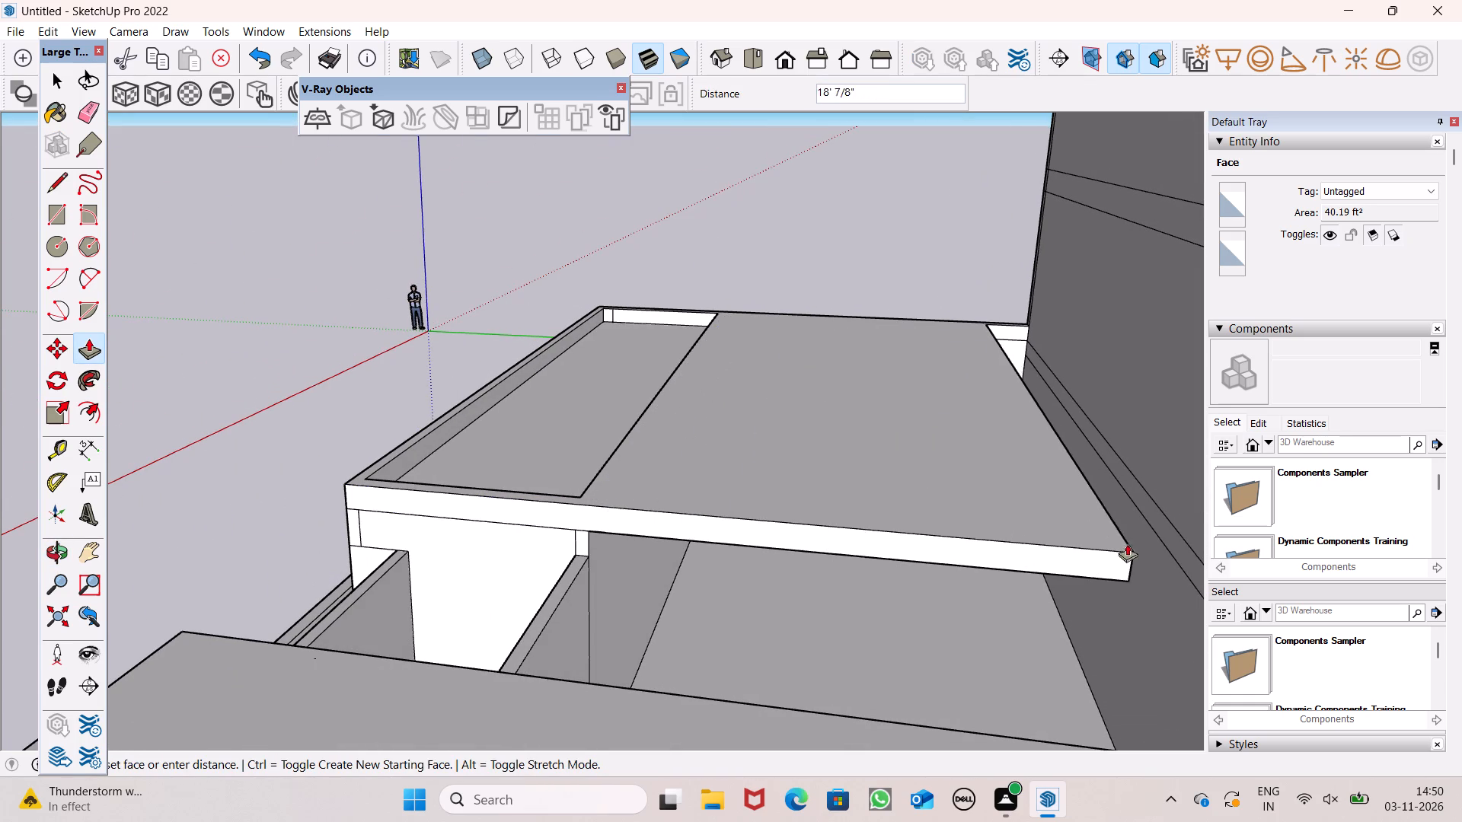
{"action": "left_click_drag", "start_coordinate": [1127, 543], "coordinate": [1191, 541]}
Examine the extended parapet face against the canopy and tower wall, close up and from the whole building's front.
{"action": "middle_click_drag", "start_coordinate": [770, 485], "coordinate": [795, 415]}
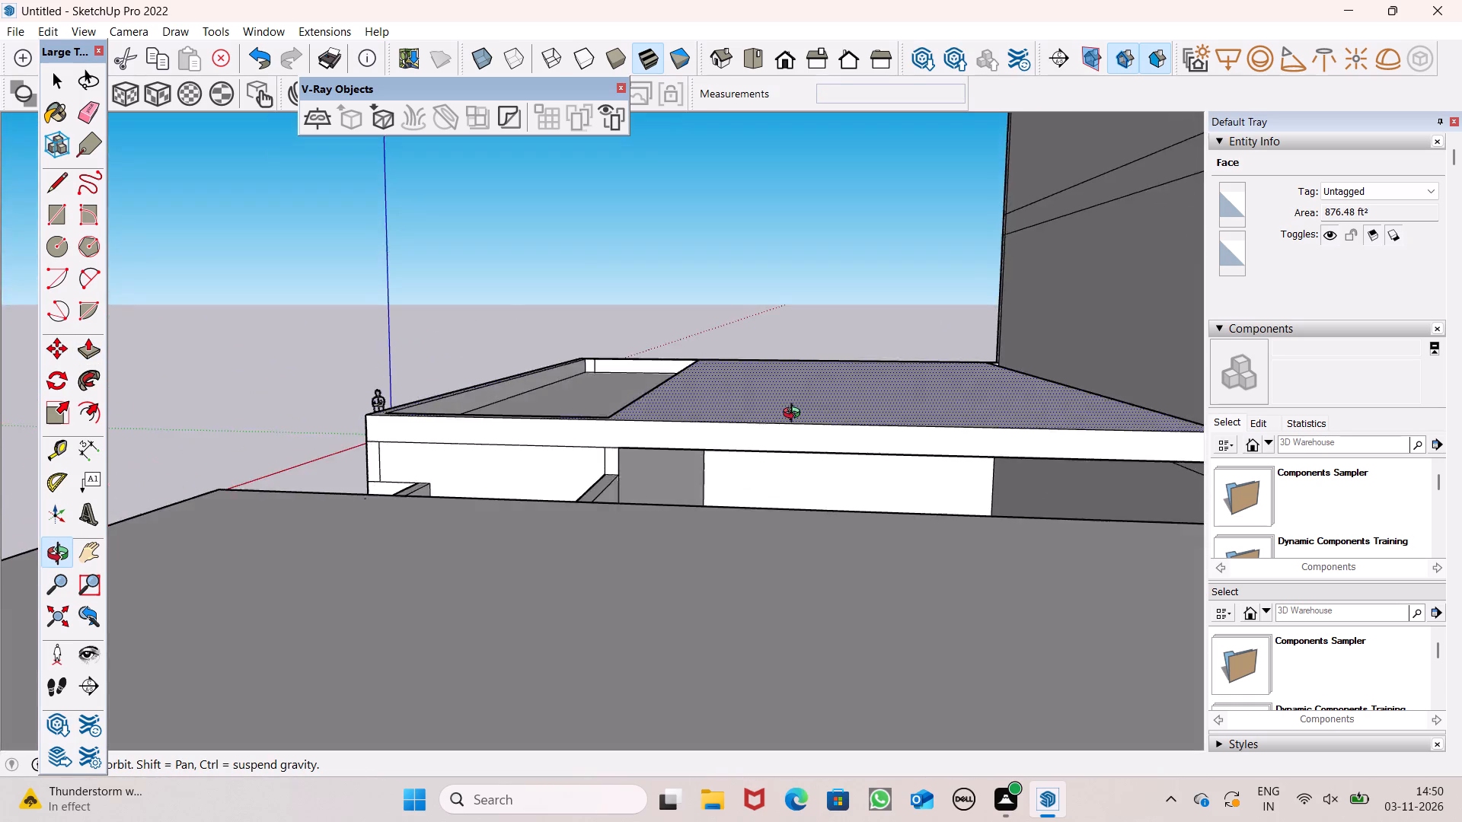
{"action": "middle_click_drag", "start_coordinate": [795, 415], "coordinate": [753, 417]}
{"action": "scroll", "coordinate": [688, 371], "scroll_direction": "down", "scroll_amount": 4}
{"action": "middle_click_drag", "start_coordinate": [825, 395], "coordinate": [821, 438]}
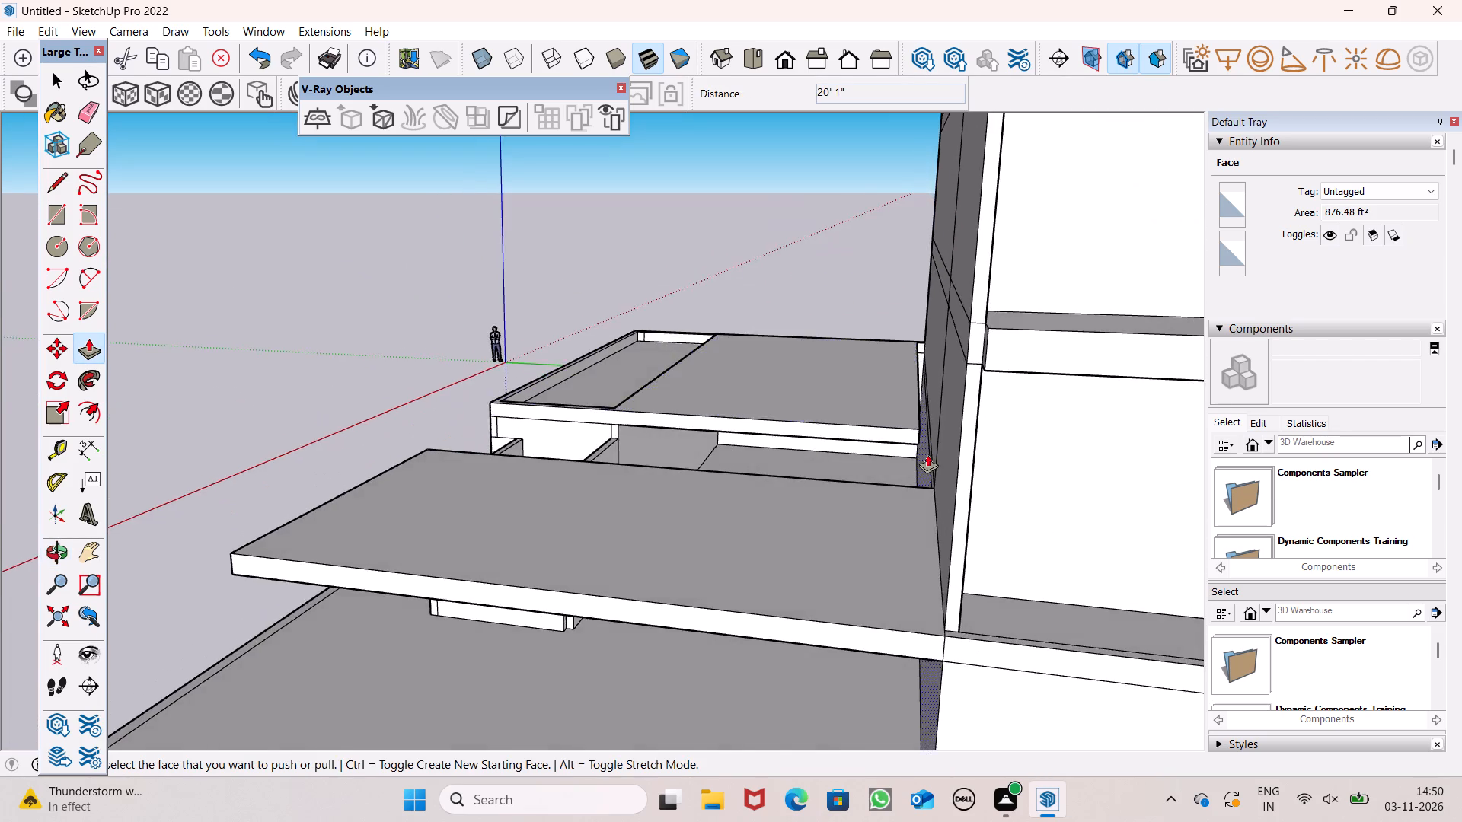
{"action": "scroll", "coordinate": [927, 454], "scroll_direction": "up", "scroll_amount": 18}
{"action": "scroll", "coordinate": [930, 428], "scroll_direction": "down", "scroll_amount": 5}
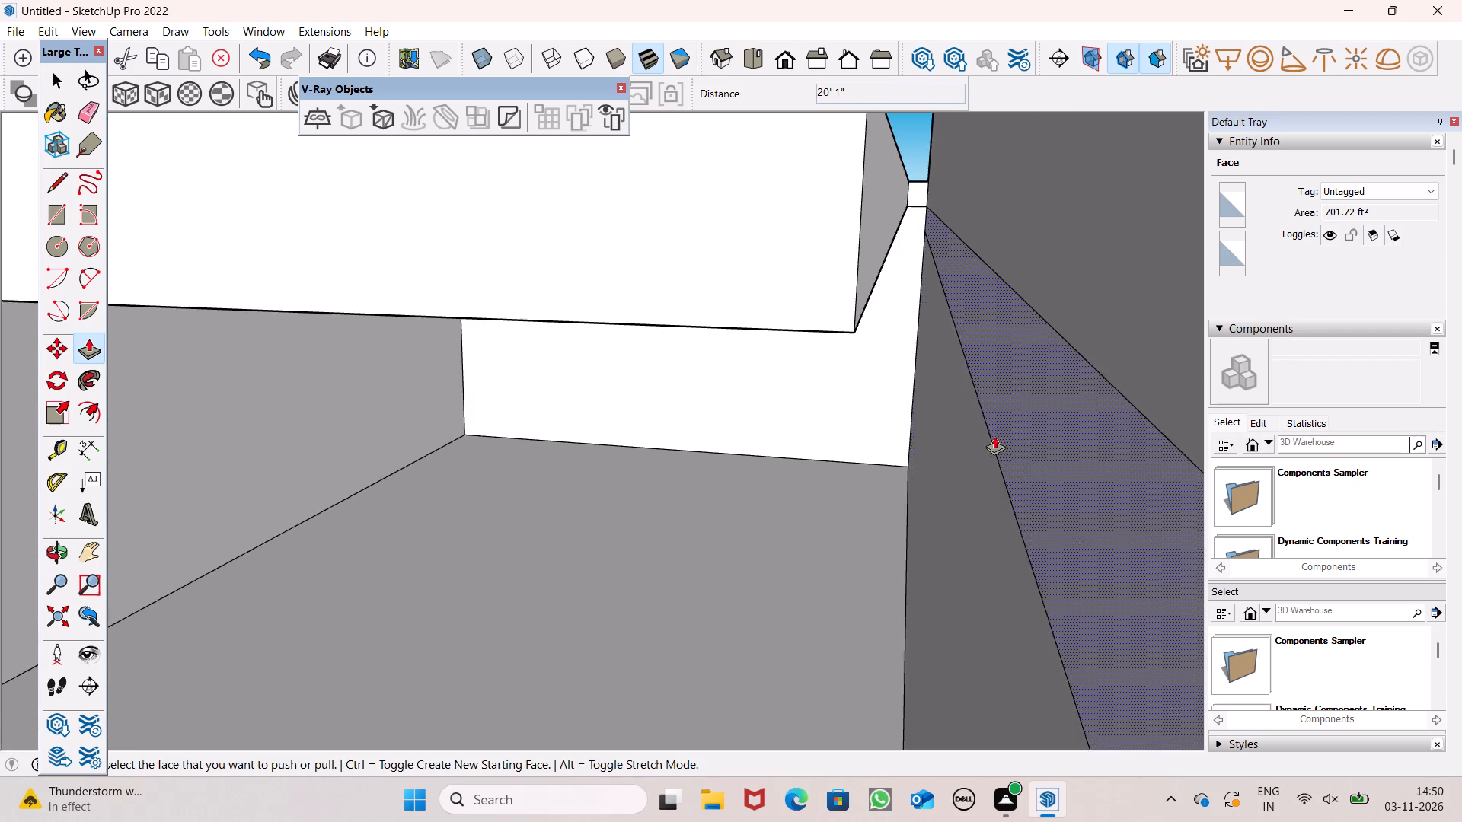
{"action": "middle_click_drag", "start_coordinate": [994, 444], "coordinate": [965, 483]}
{"action": "scroll", "coordinate": [963, 483], "scroll_direction": "up", "scroll_amount": 1}
{"action": "scroll", "coordinate": [911, 381], "scroll_direction": "down", "scroll_amount": 12}
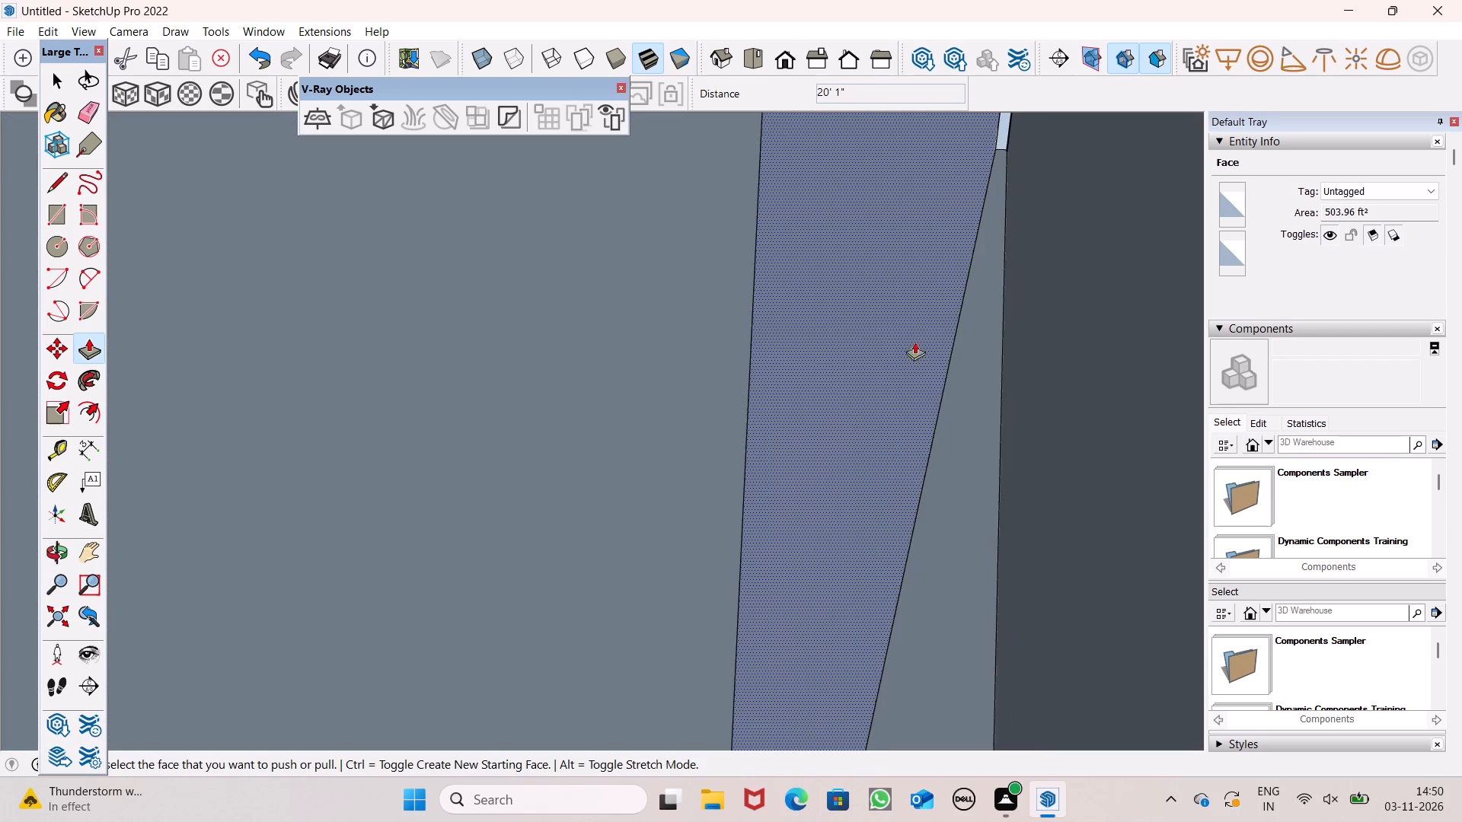
{"action": "scroll", "coordinate": [909, 320], "scroll_direction": "down", "scroll_amount": 13}
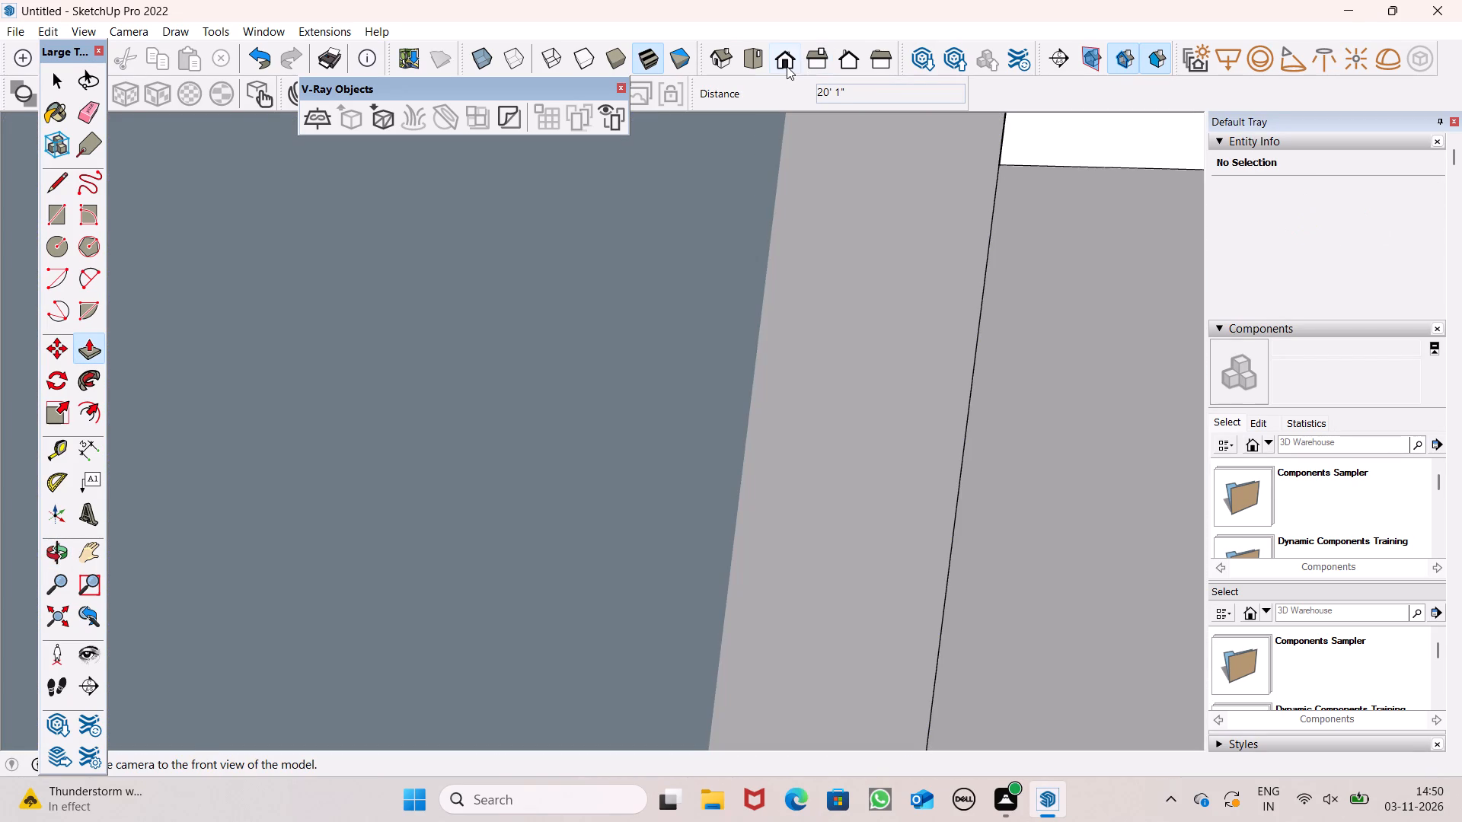
{"action": "left_click", "coordinate": [787, 65]}
{"action": "scroll", "coordinate": [761, 317], "scroll_direction": "down", "scroll_amount": 13}
{"action": "middle_click_drag", "start_coordinate": [841, 514], "coordinate": [423, 526]}
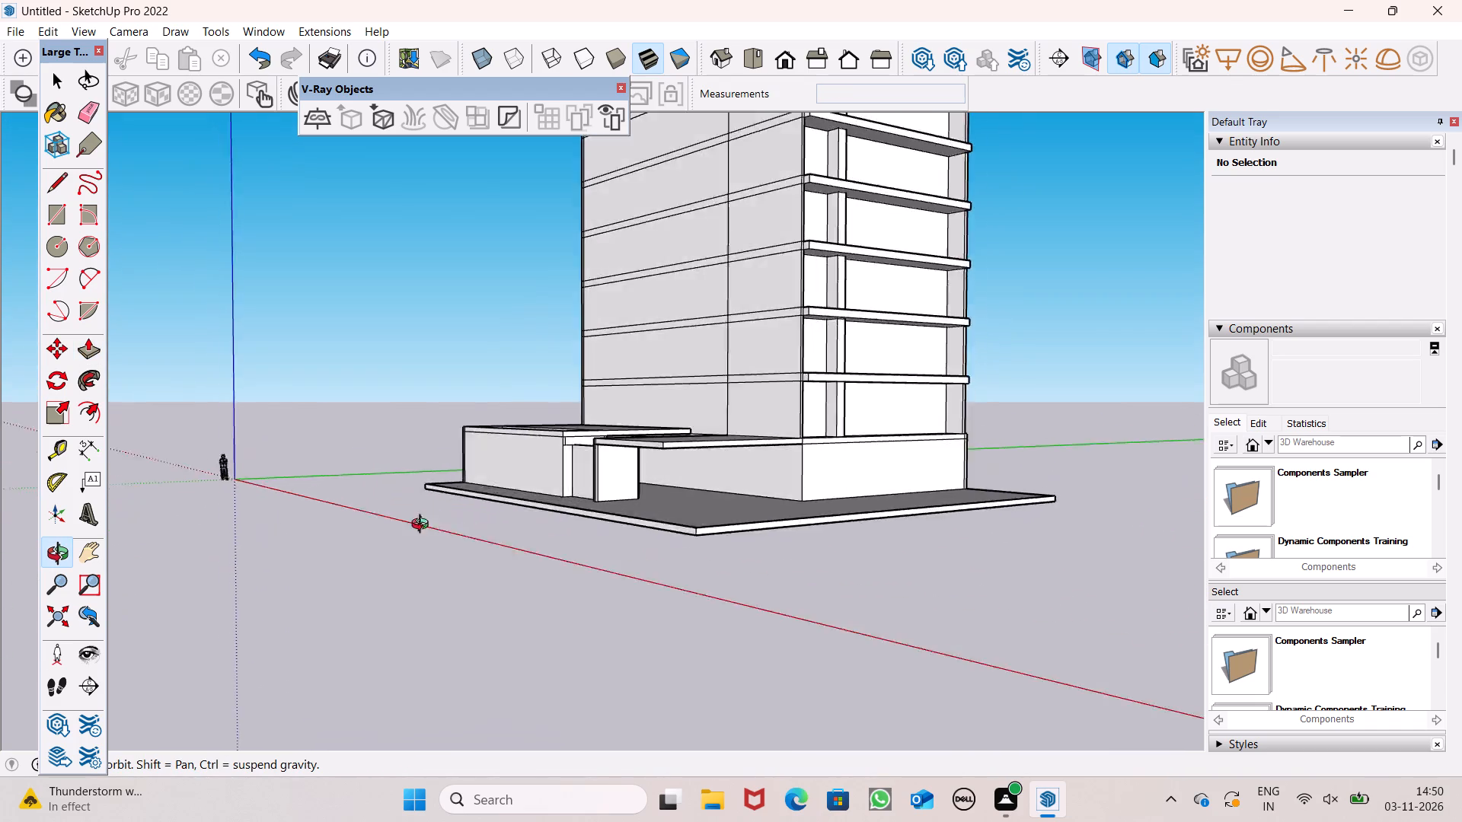
{"action": "middle_click_drag", "start_coordinate": [423, 526], "coordinate": [314, 563]}
{"action": "scroll", "coordinate": [350, 519], "scroll_direction": "up", "scroll_amount": 1}
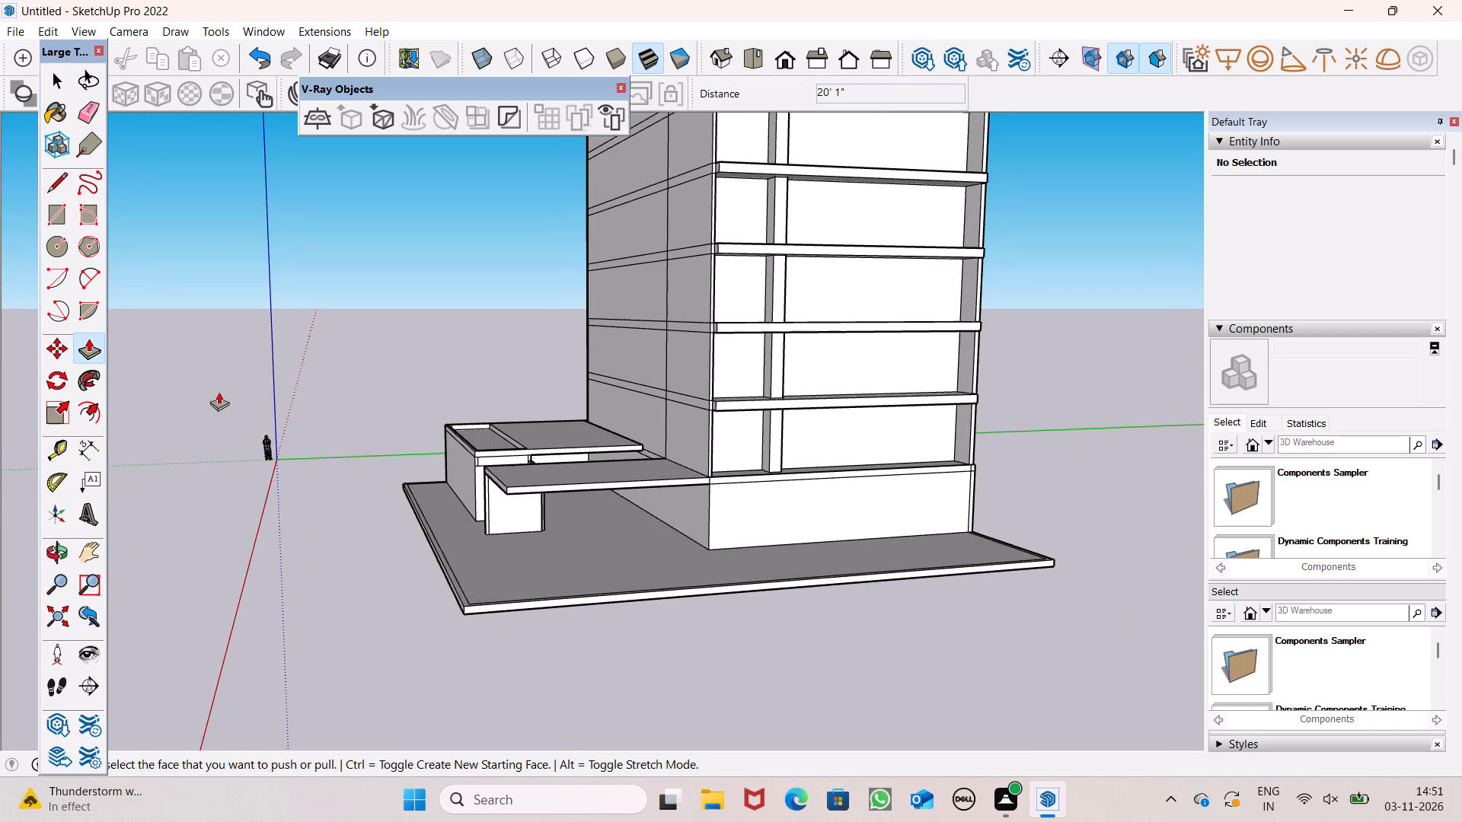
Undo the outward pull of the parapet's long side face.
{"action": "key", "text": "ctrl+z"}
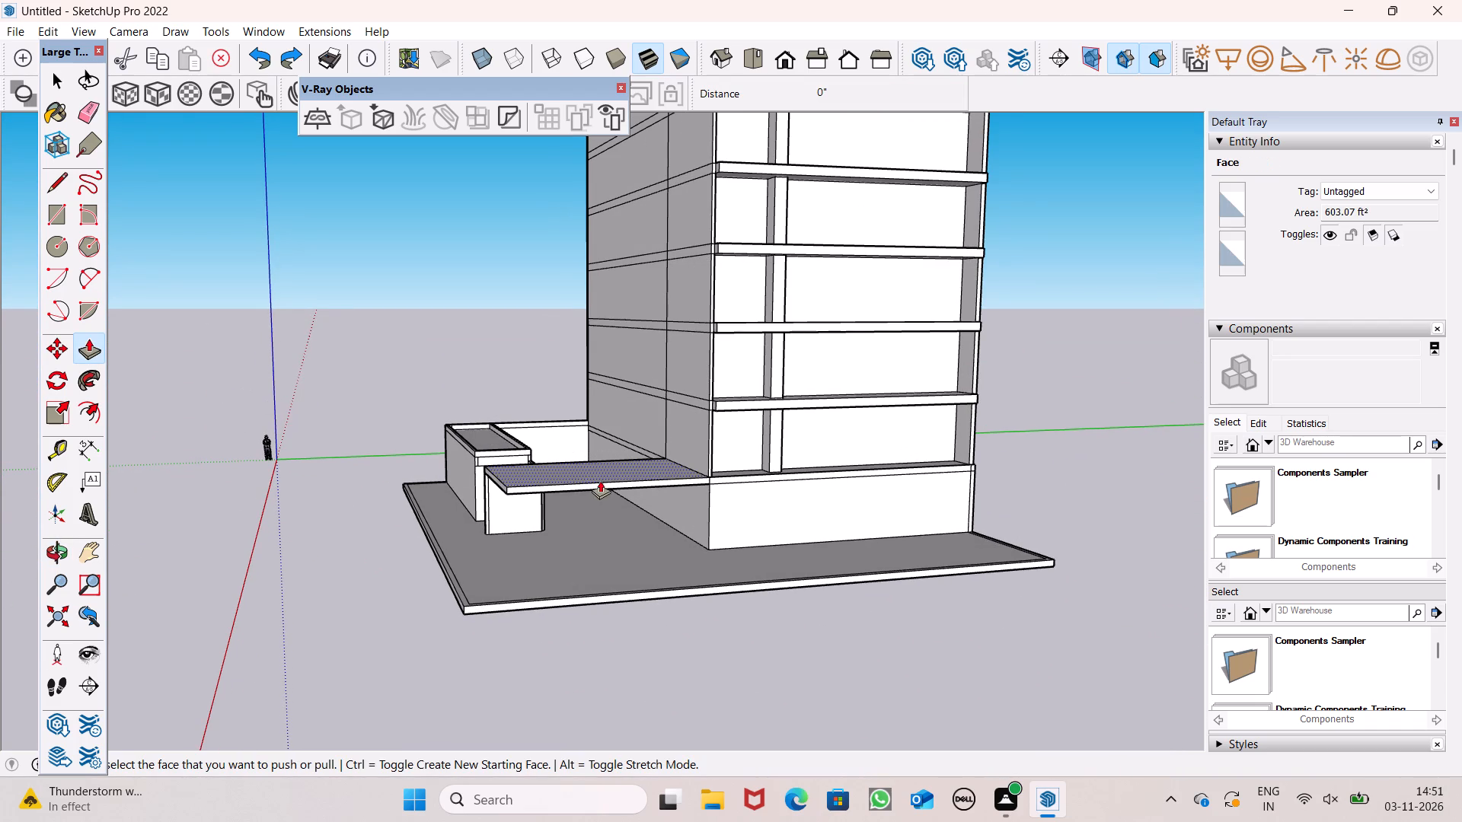
Undo the earlier edge erasures and the 1' parapet raise on the low block.
{"action": "scroll", "coordinate": [613, 521], "scroll_direction": "up", "scroll_amount": 1}
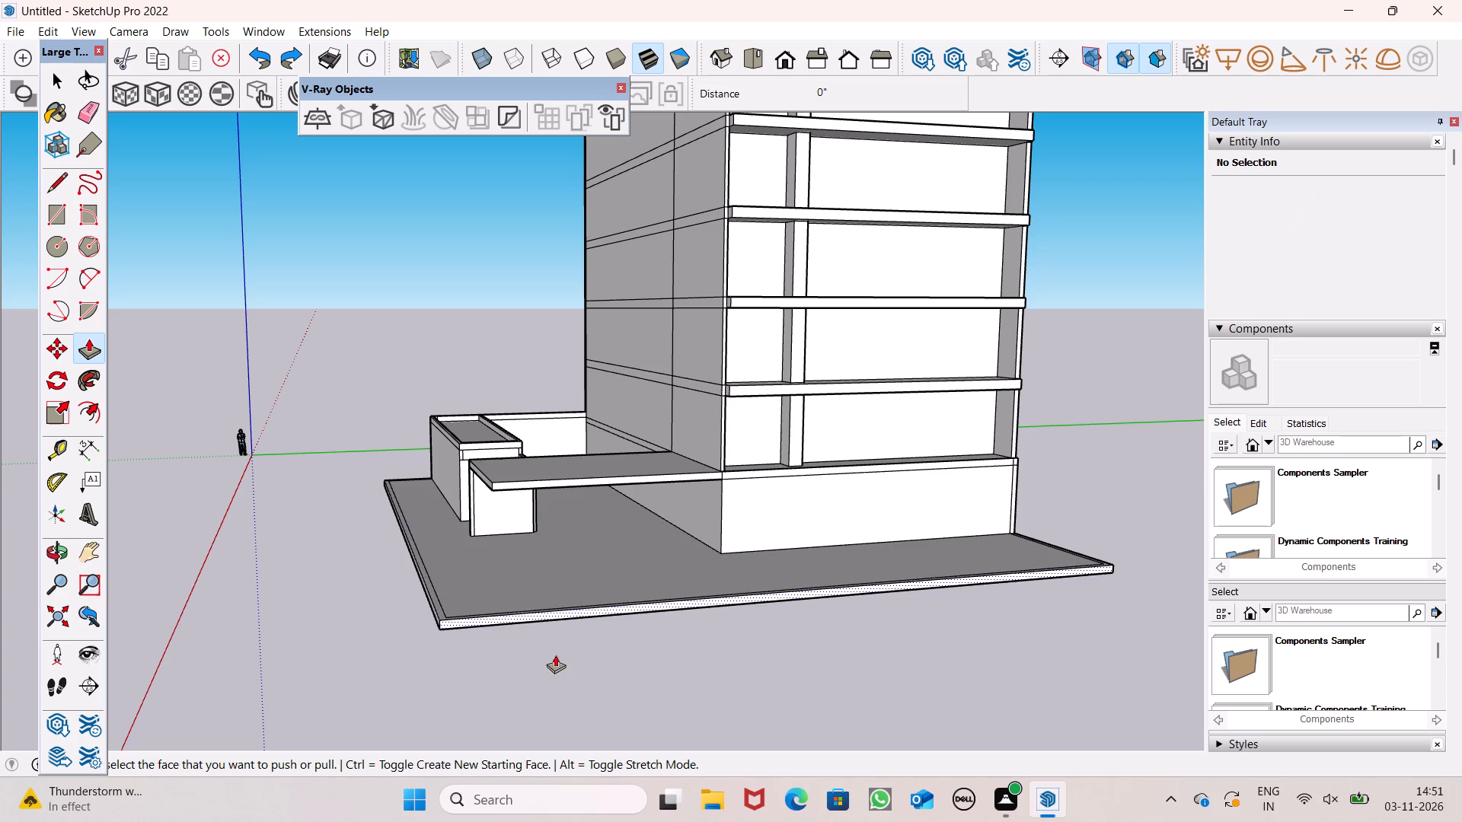
{"action": "scroll", "coordinate": [576, 626], "scroll_direction": "up", "scroll_amount": 9}
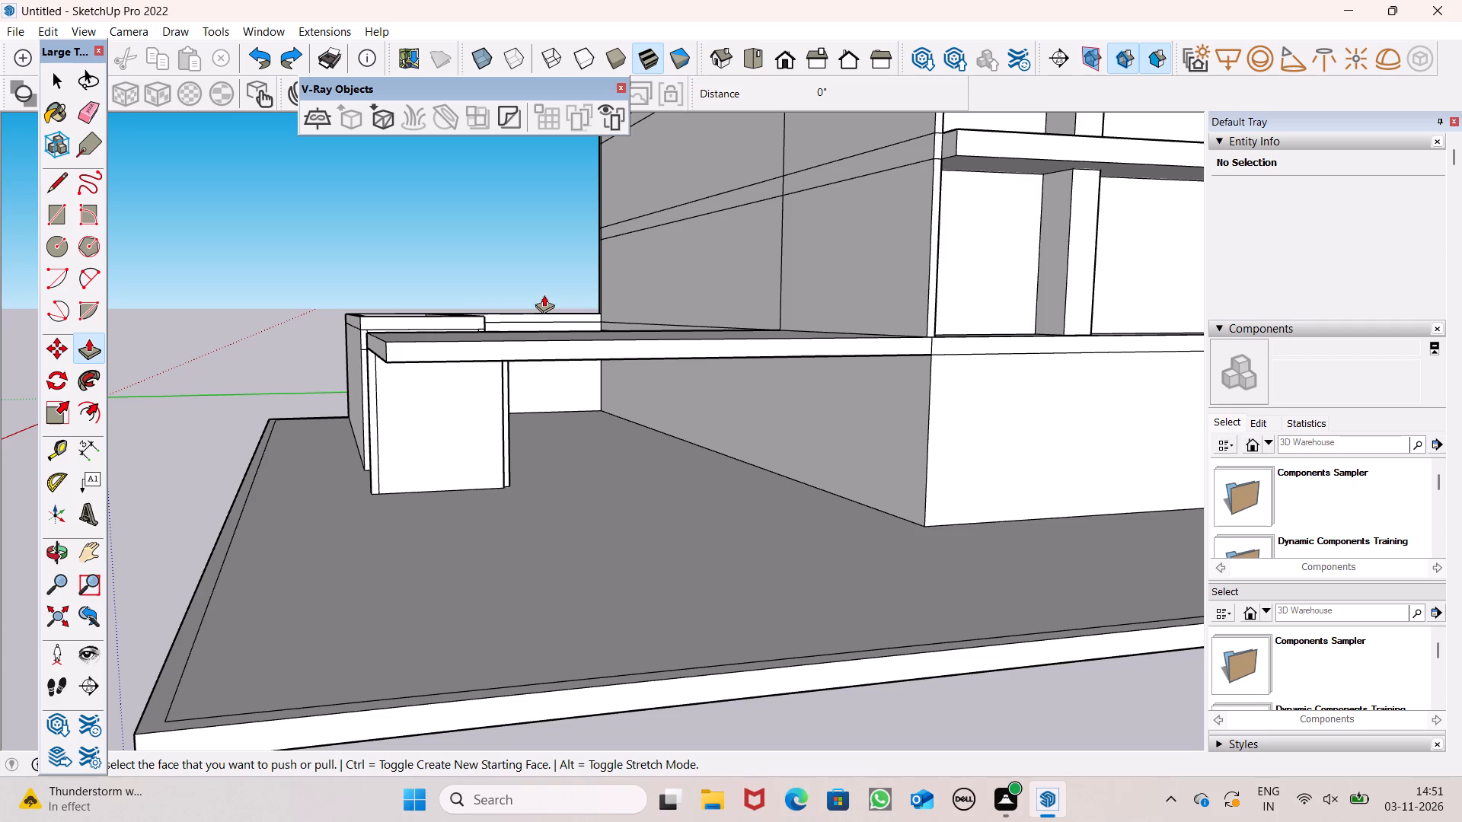
{"action": "middle_click_drag", "start_coordinate": [531, 301], "coordinate": [701, 263]}
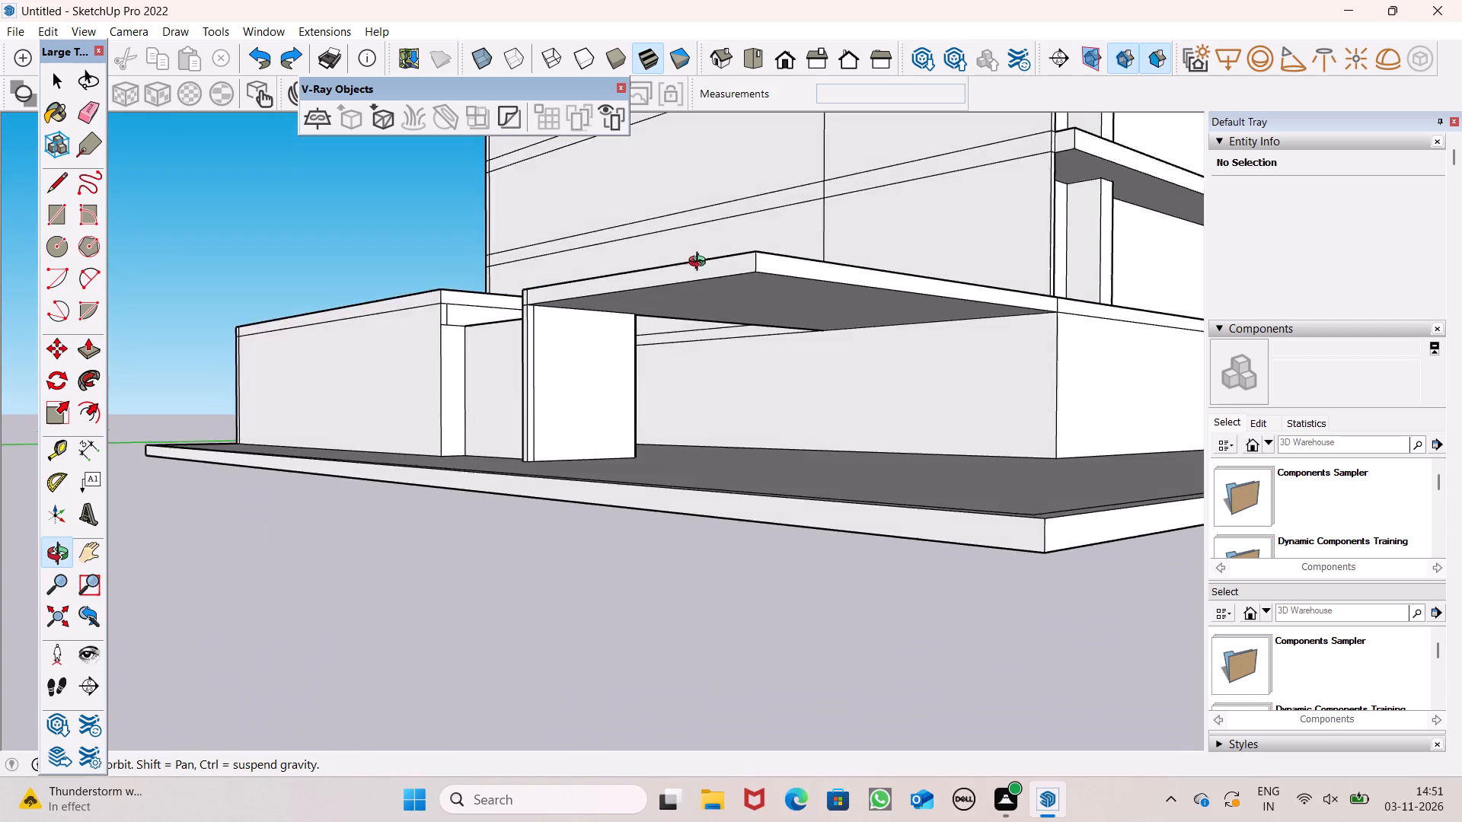
{"action": "middle_click_drag", "start_coordinate": [701, 263], "coordinate": [684, 354]}
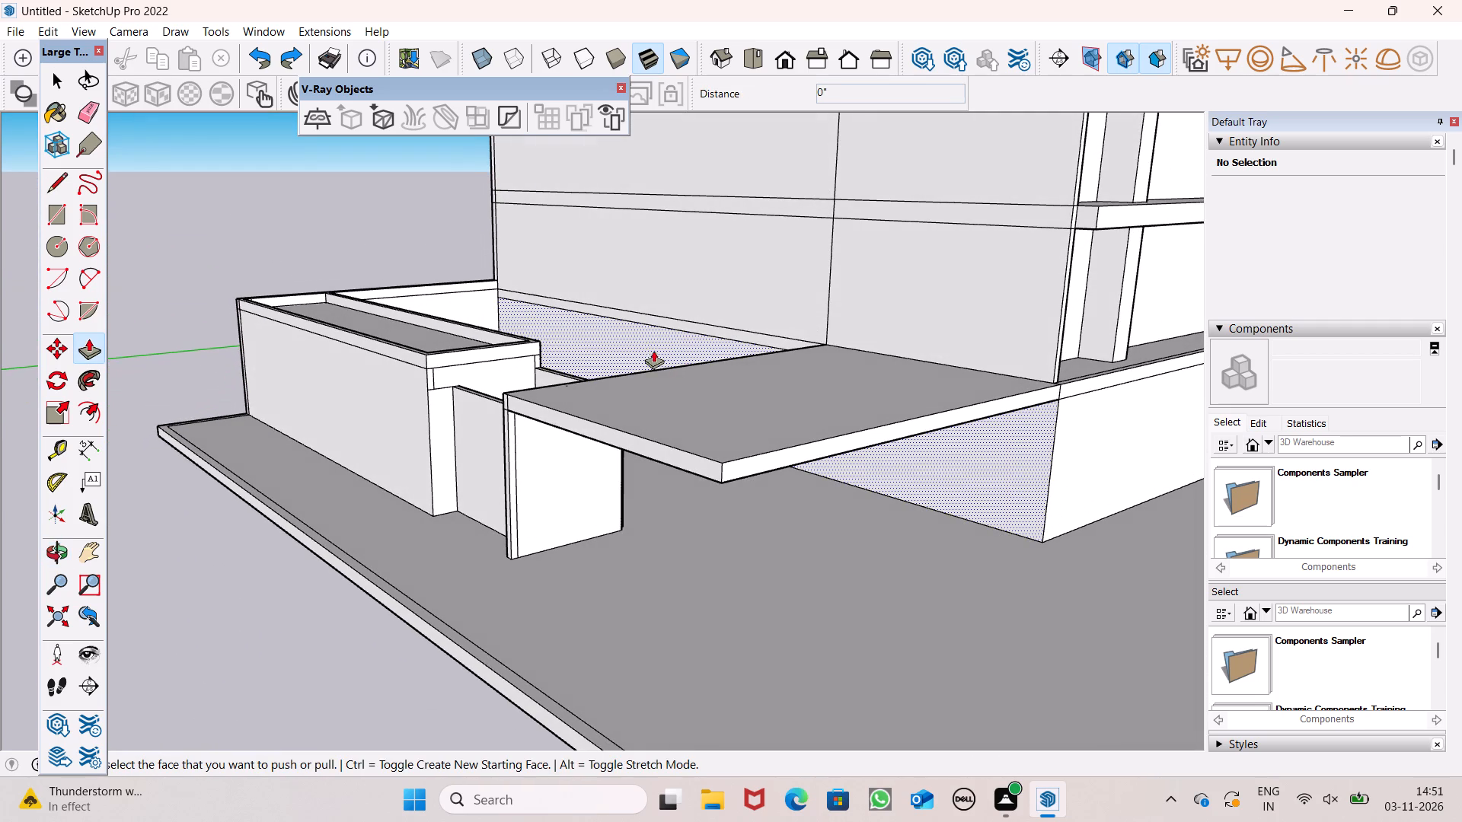
{"action": "key", "text": "ctrl+z"}
{"action": "key", "text": "ctrl+z"}
{"action": "key", "text": "ctrl+z"}
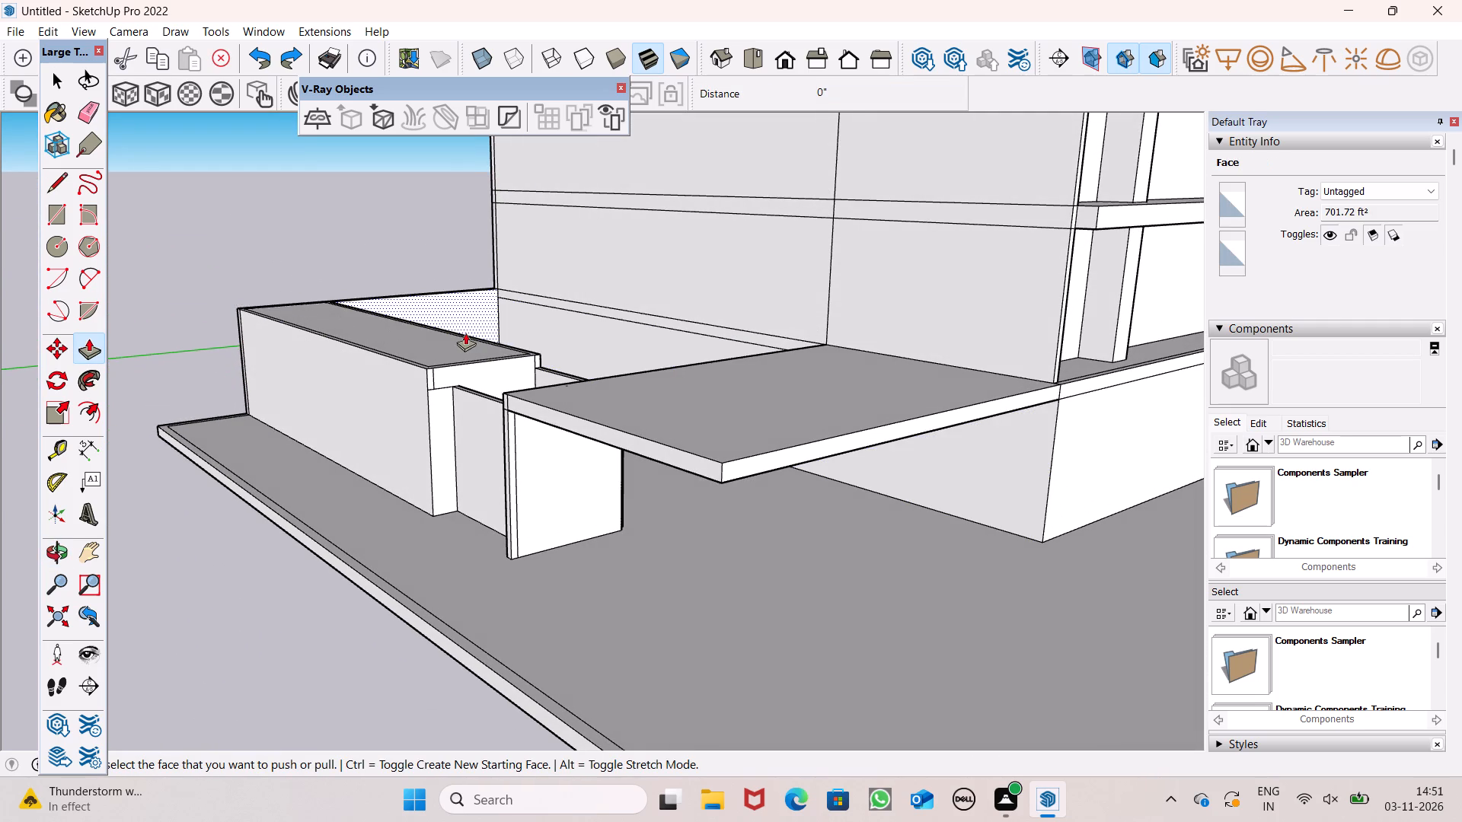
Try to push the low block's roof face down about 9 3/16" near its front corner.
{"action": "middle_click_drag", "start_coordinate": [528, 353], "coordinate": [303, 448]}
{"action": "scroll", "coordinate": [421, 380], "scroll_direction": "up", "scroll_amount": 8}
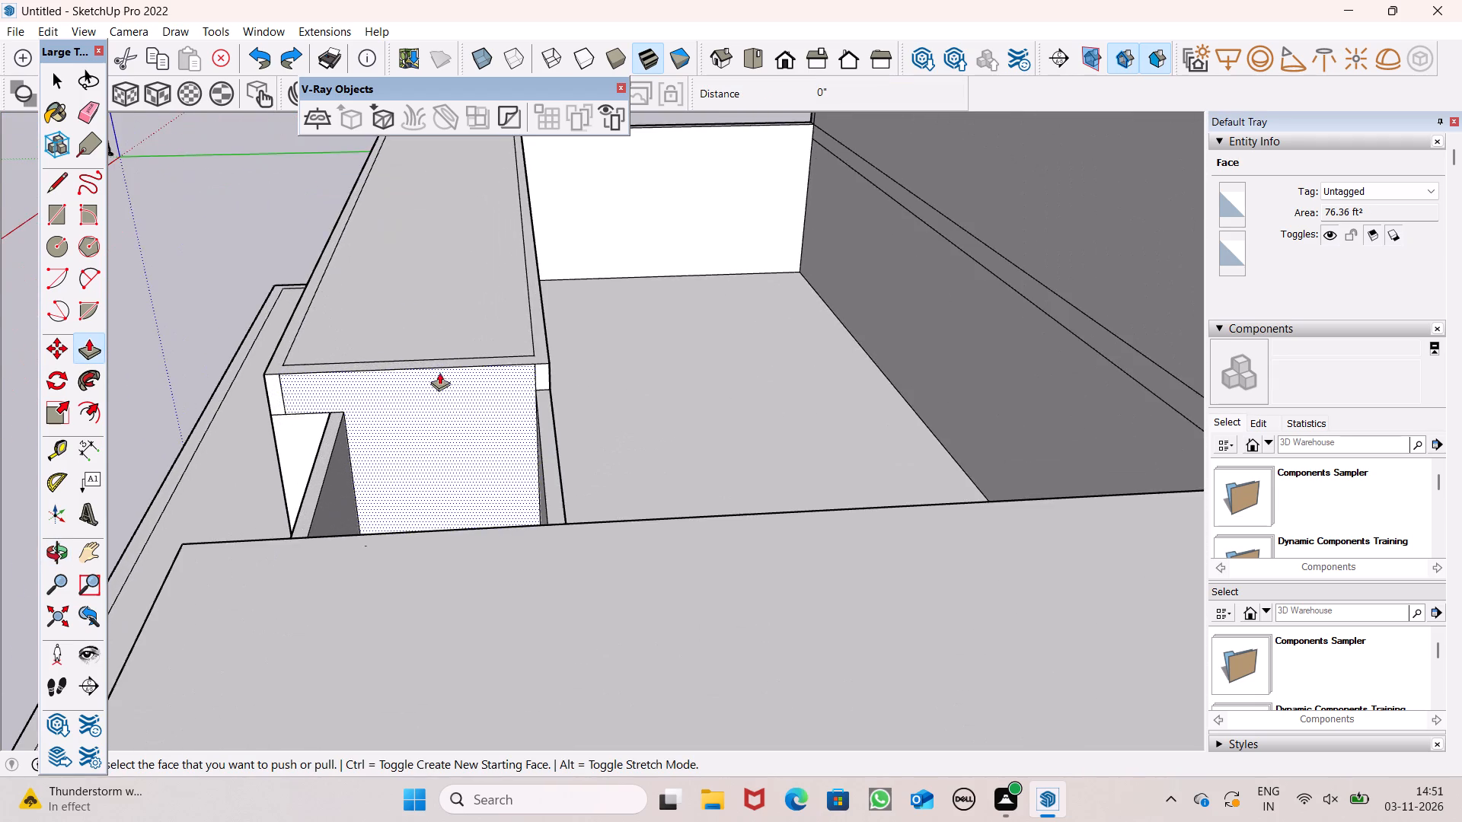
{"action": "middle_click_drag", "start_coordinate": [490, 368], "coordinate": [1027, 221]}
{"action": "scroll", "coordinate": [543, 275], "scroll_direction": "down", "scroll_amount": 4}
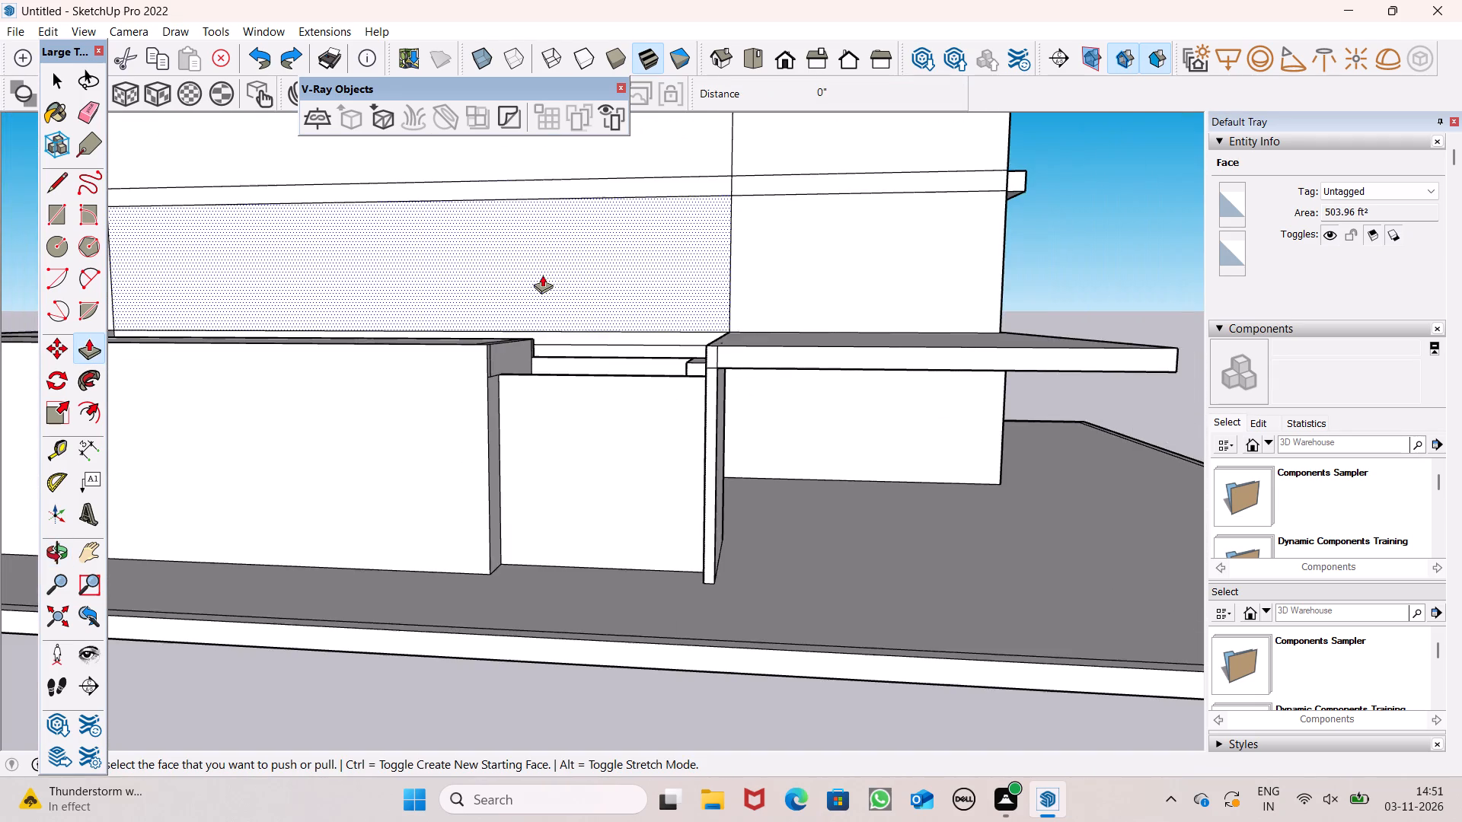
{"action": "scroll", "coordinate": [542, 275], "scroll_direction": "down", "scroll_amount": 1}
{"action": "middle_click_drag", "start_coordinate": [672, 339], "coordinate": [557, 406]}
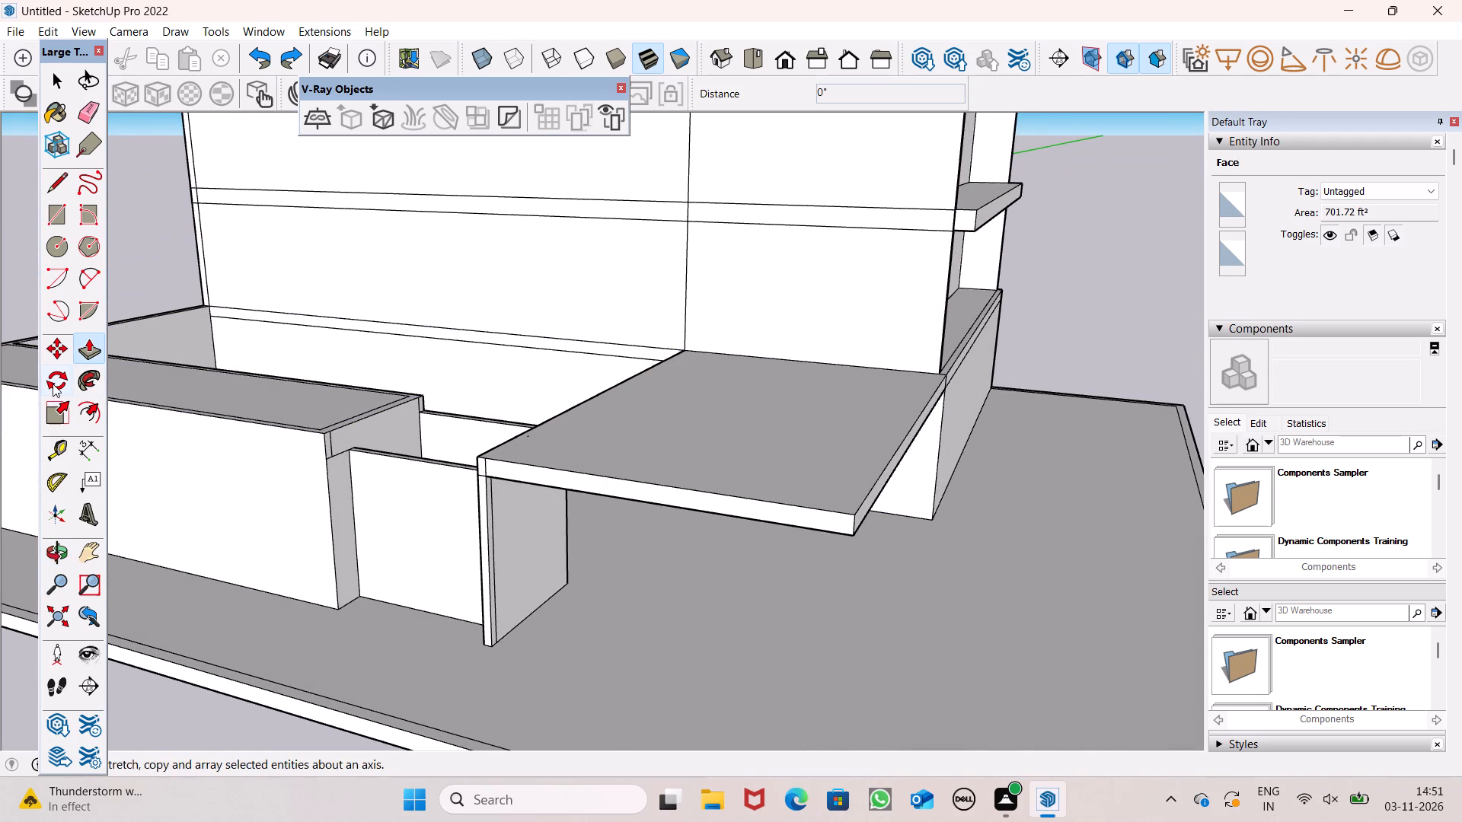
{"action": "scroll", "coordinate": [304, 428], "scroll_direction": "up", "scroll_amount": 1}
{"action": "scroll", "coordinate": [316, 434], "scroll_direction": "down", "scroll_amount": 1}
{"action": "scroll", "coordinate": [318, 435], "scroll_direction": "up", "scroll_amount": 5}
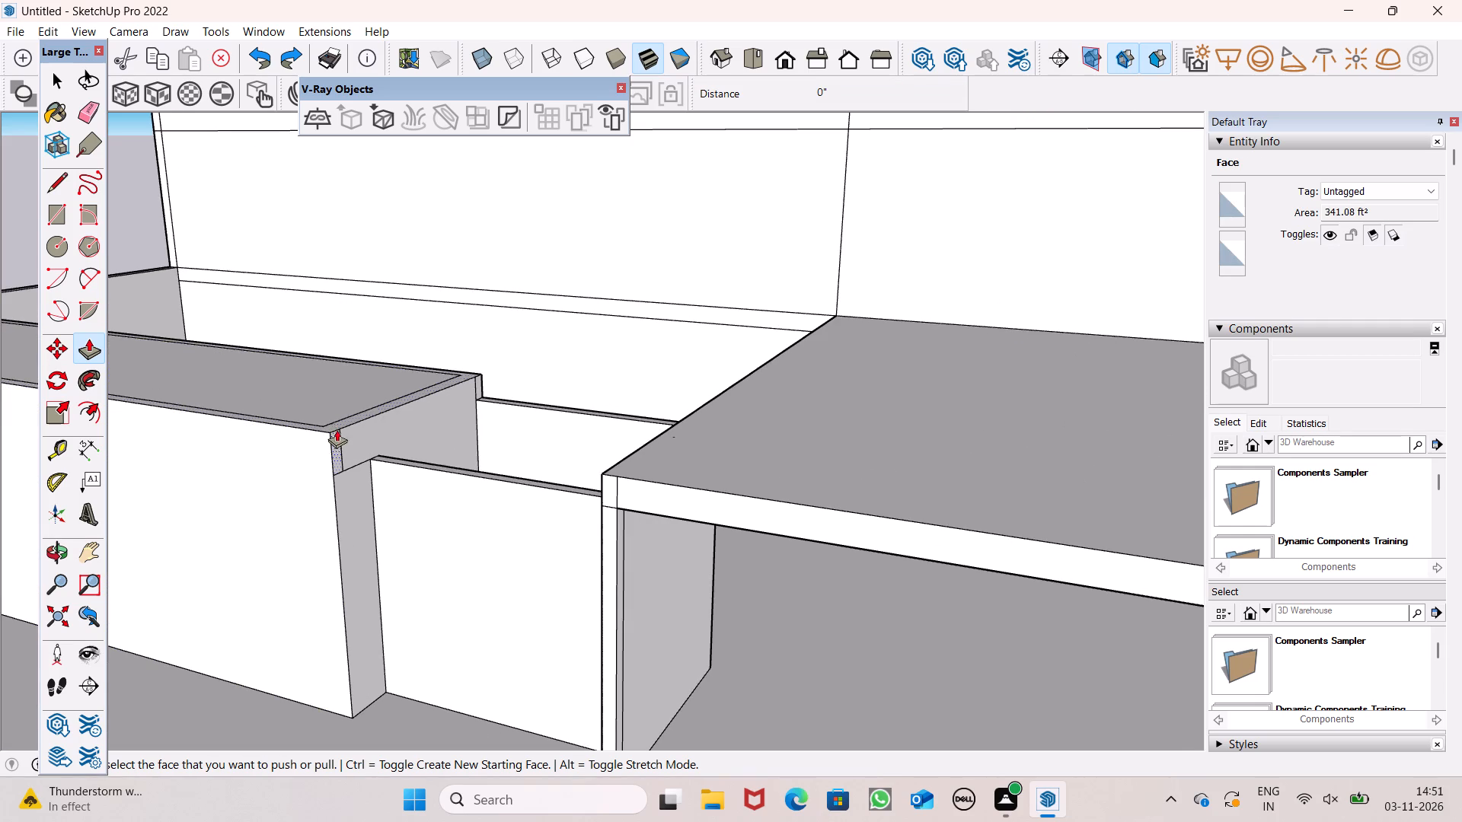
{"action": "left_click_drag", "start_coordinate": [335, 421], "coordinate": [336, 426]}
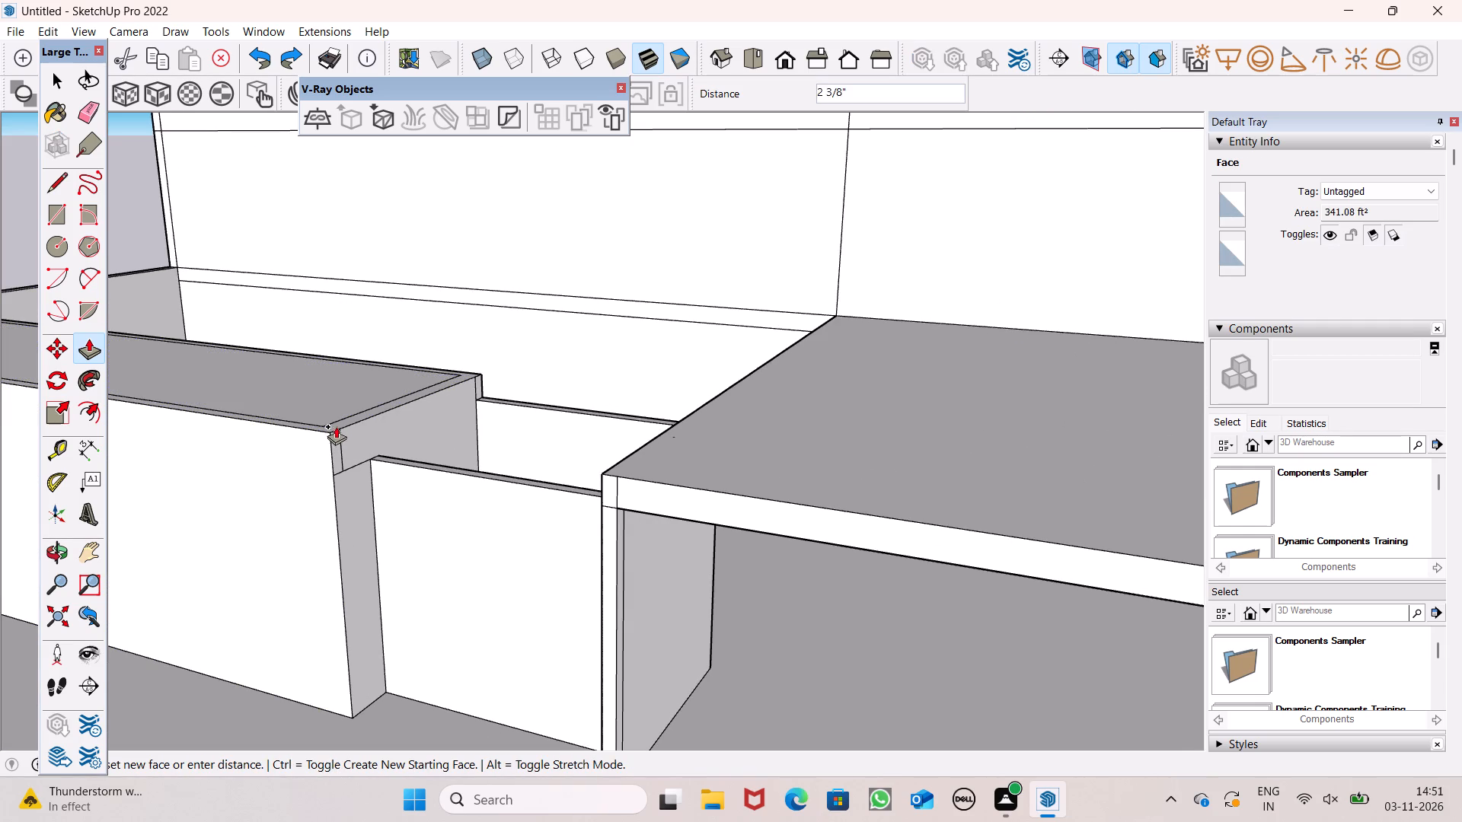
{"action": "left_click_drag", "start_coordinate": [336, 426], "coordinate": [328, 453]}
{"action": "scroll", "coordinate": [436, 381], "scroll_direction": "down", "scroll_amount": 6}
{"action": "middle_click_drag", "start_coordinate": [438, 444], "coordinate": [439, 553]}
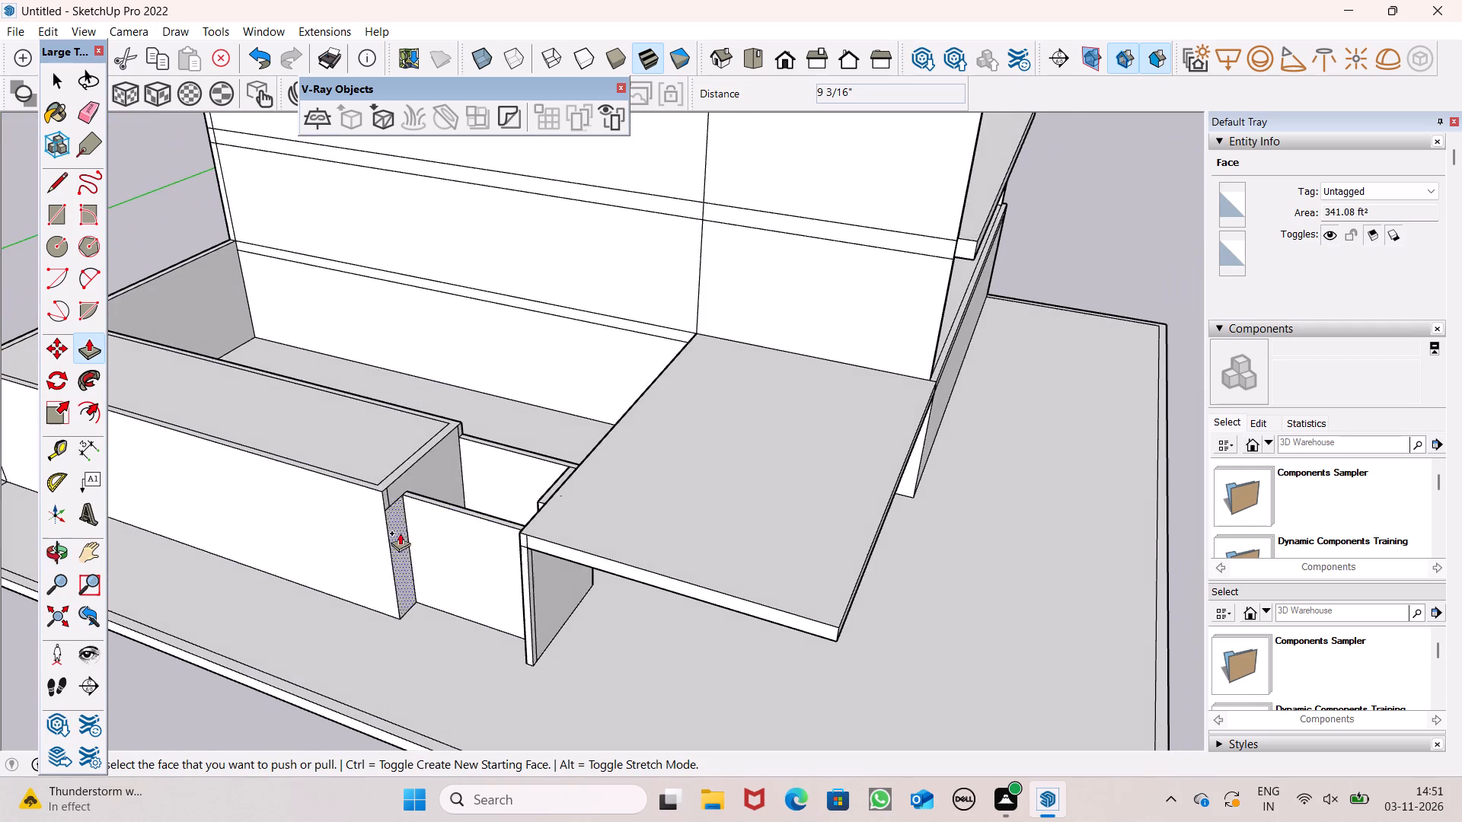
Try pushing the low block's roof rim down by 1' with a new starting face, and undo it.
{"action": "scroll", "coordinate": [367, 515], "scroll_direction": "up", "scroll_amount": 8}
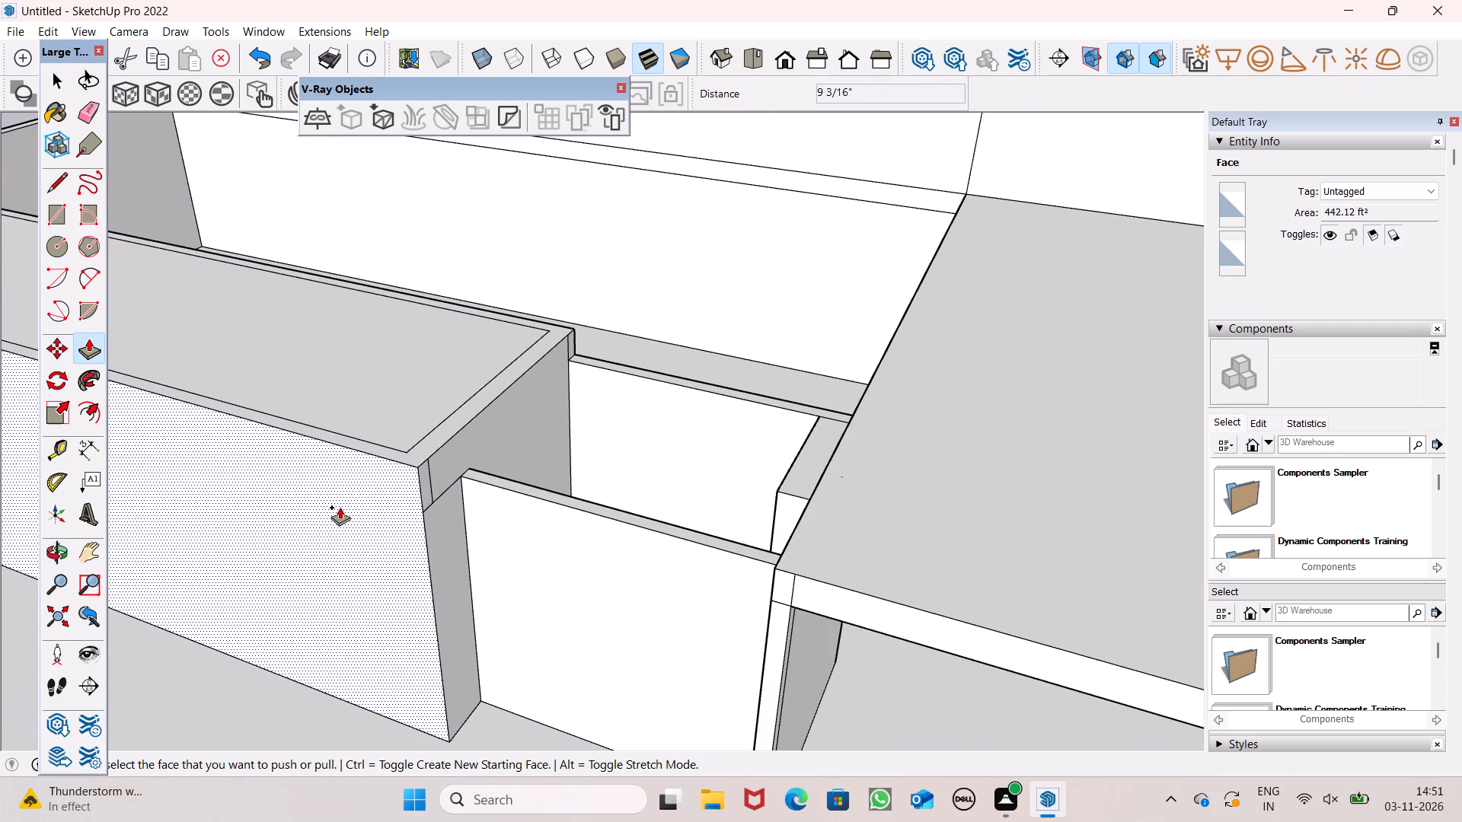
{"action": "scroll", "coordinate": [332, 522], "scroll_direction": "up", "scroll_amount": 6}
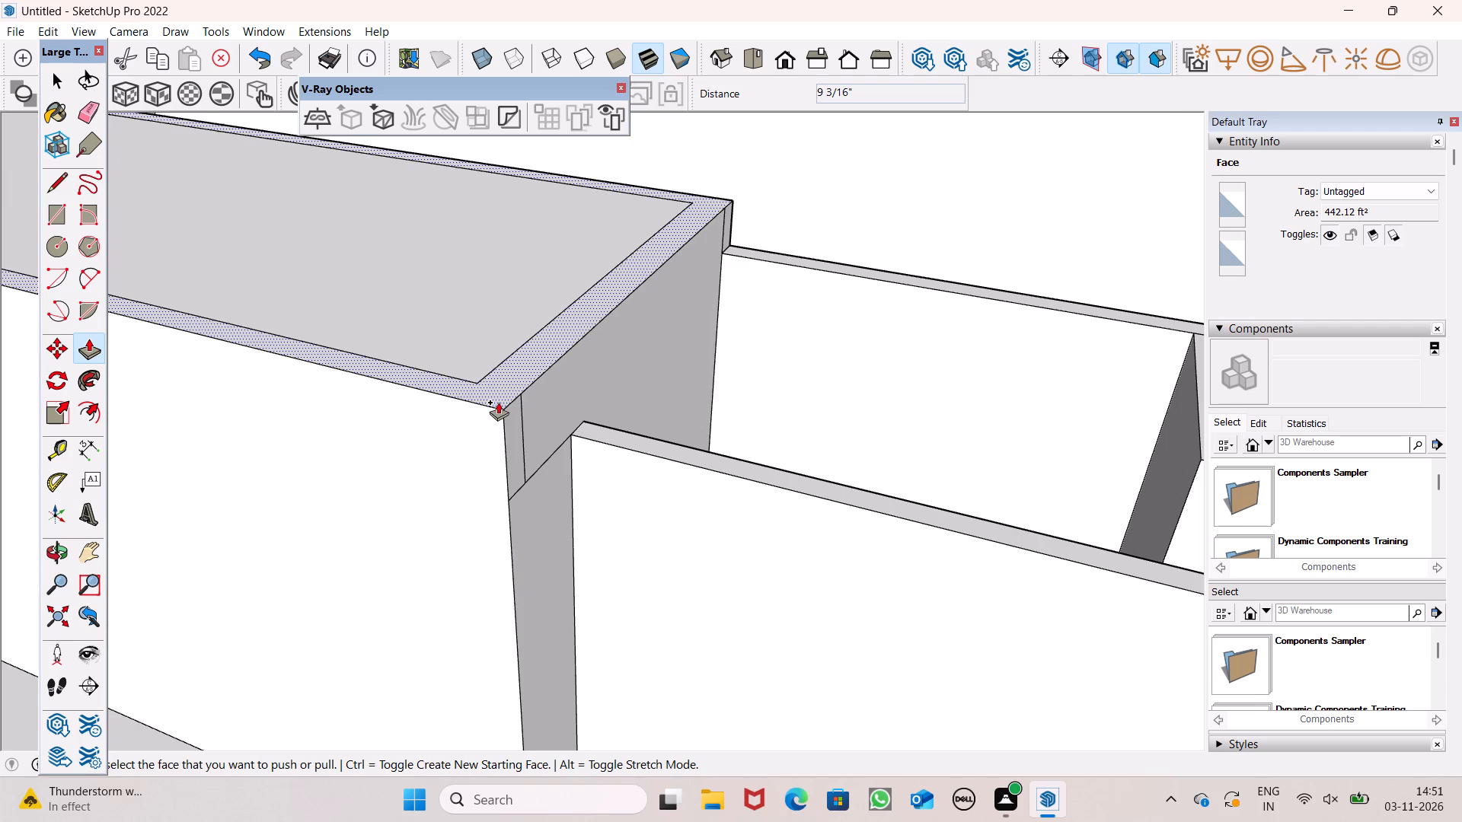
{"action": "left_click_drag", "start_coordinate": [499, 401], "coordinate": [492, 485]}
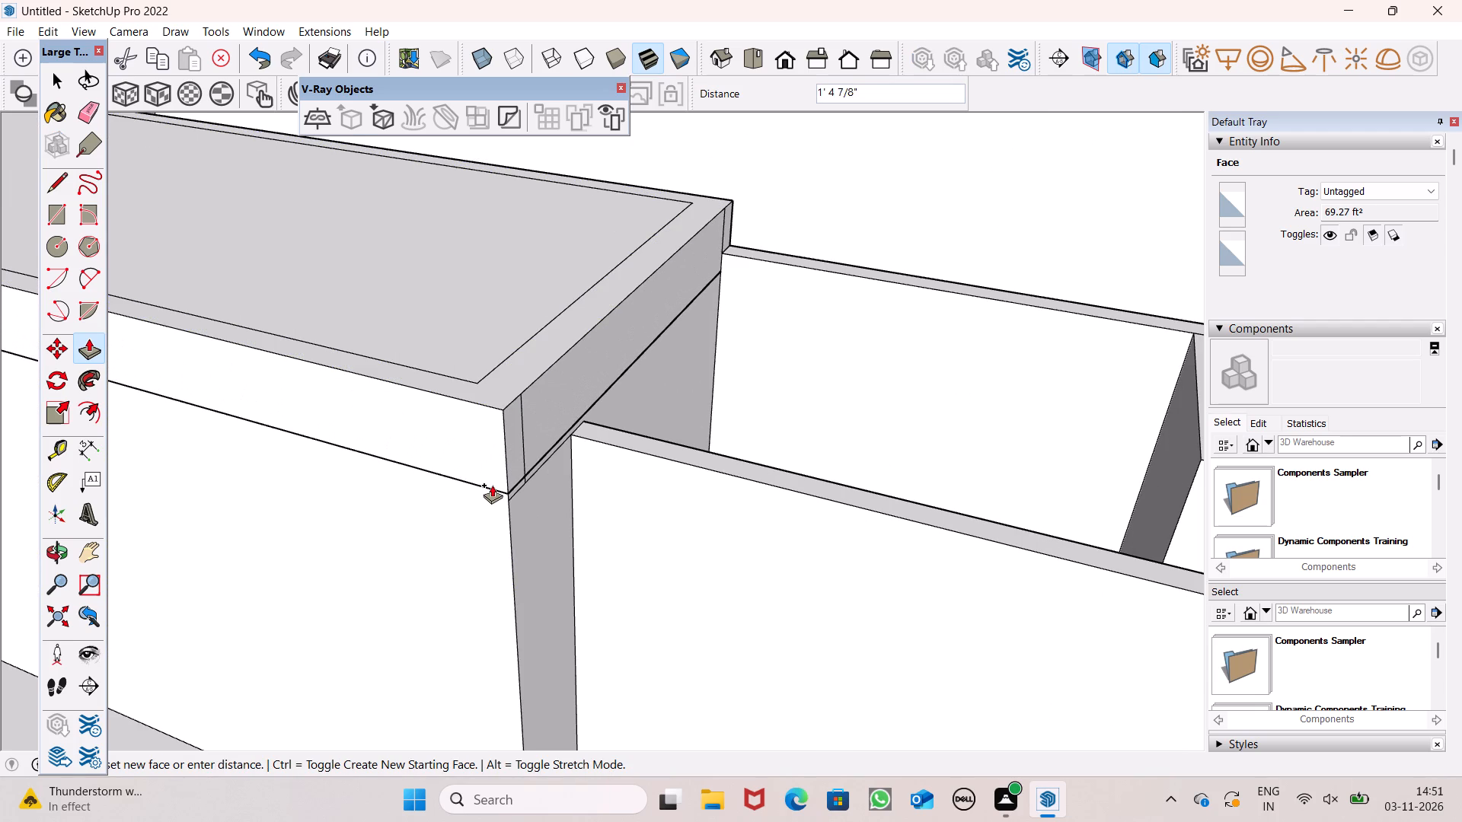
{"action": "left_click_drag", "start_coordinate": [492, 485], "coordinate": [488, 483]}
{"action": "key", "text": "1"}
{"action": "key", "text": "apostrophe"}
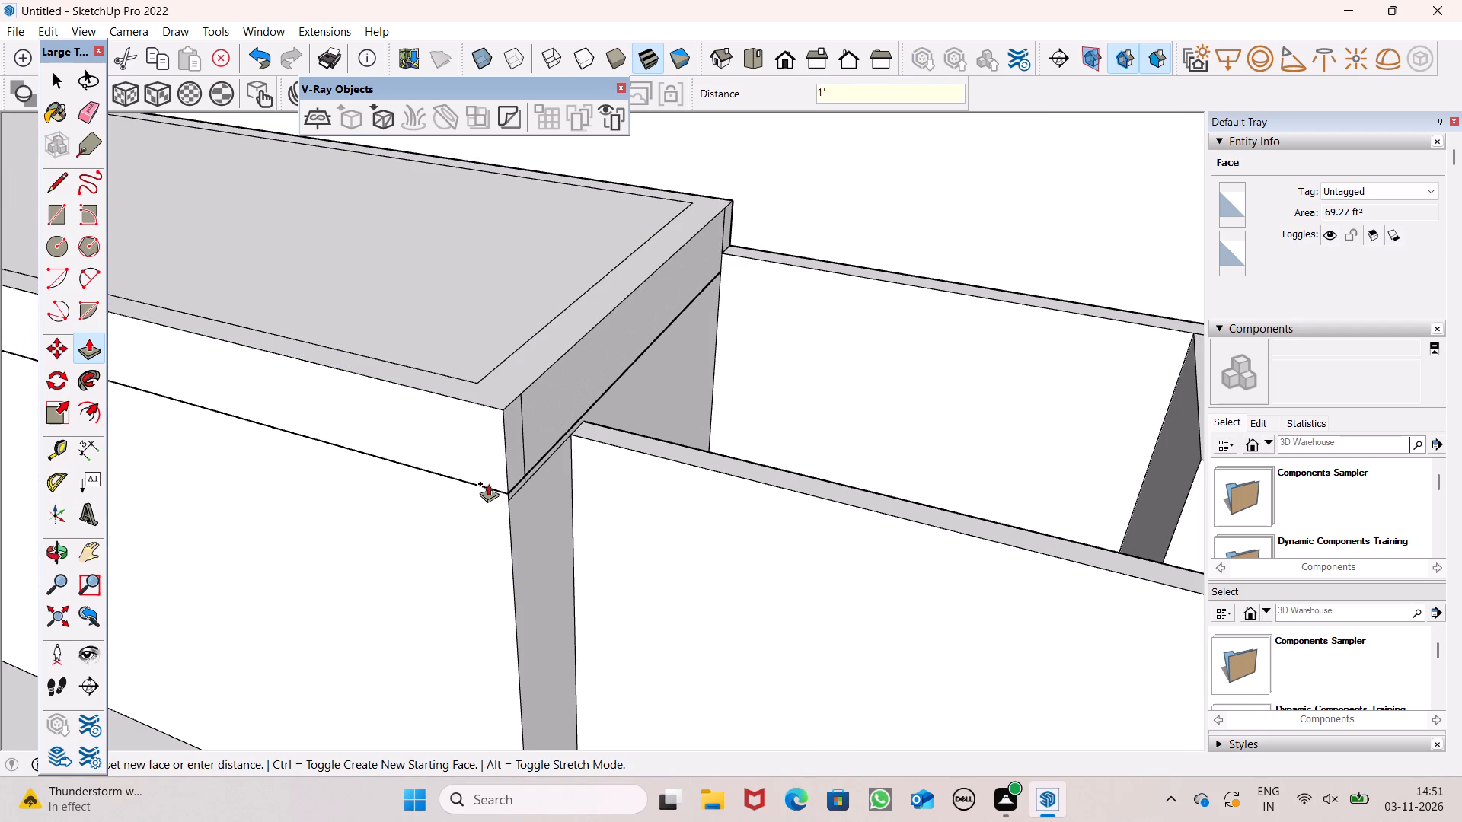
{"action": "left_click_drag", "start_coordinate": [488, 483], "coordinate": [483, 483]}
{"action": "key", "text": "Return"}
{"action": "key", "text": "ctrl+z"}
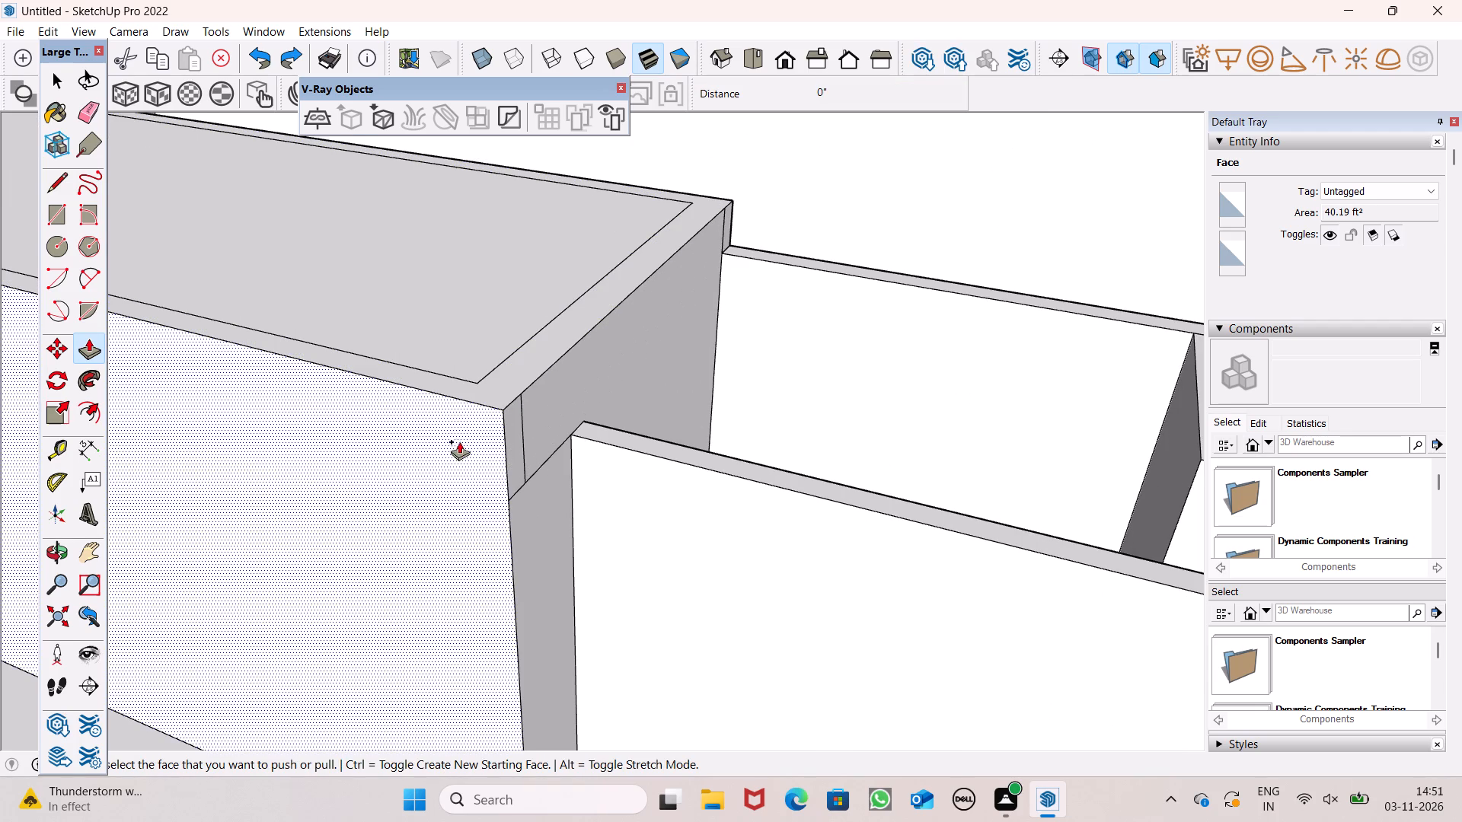
Push the narrow rim face around the low block's roof down by 1'5", keeping the original rim as a new starting face.
{"action": "left_click", "coordinate": [479, 396]}
{"action": "type", "text": "1'5"}
{"action": "key", "text": "shift+quotedbl"}
{"action": "key", "text": "Return"}
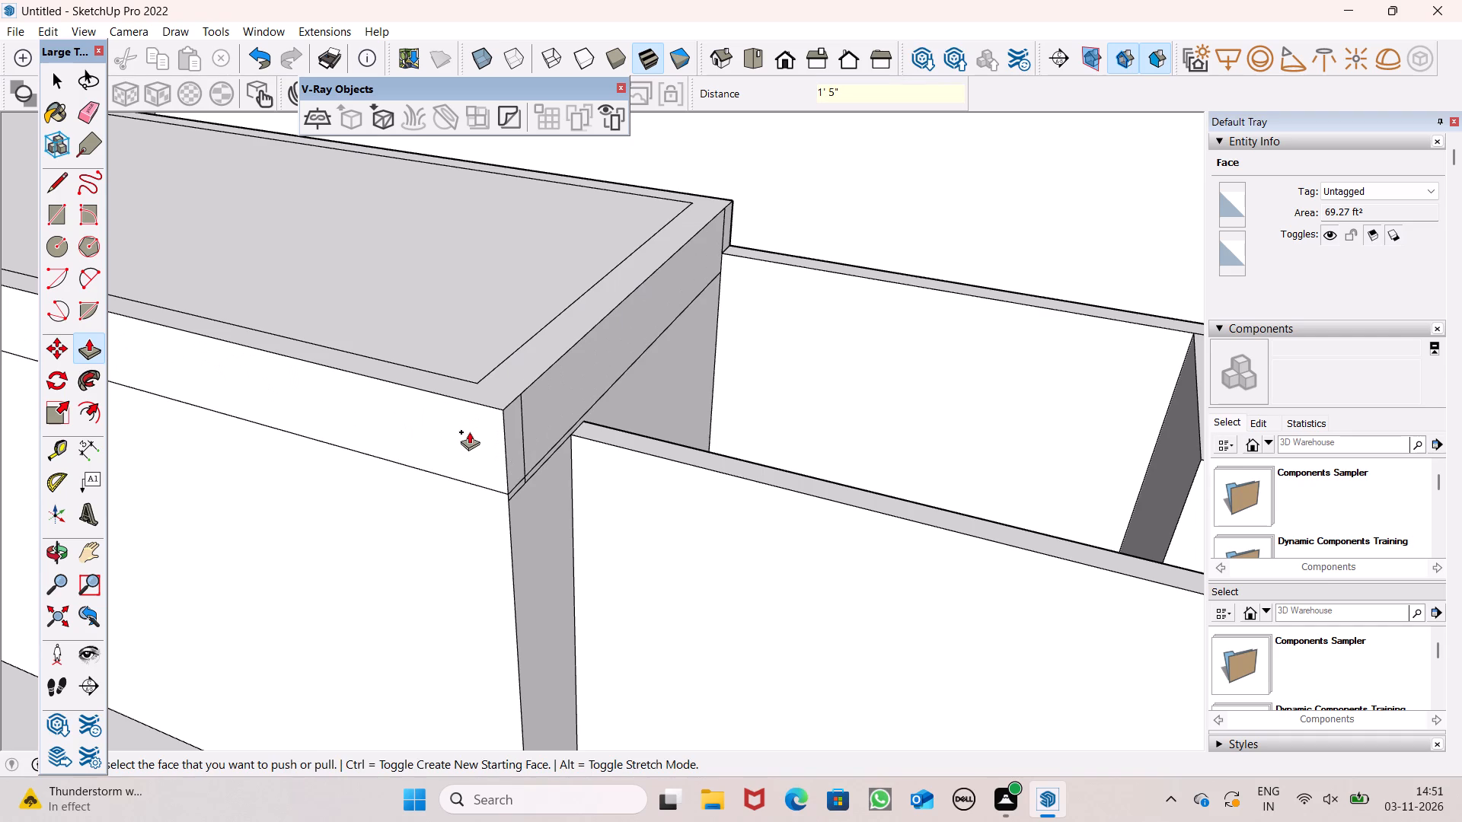
{"action": "scroll", "coordinate": [462, 416], "scroll_direction": "down", "scroll_amount": 2}
{"action": "key", "text": "space"}
{"action": "middle_click_drag", "start_coordinate": [652, 485], "coordinate": [474, 419]}
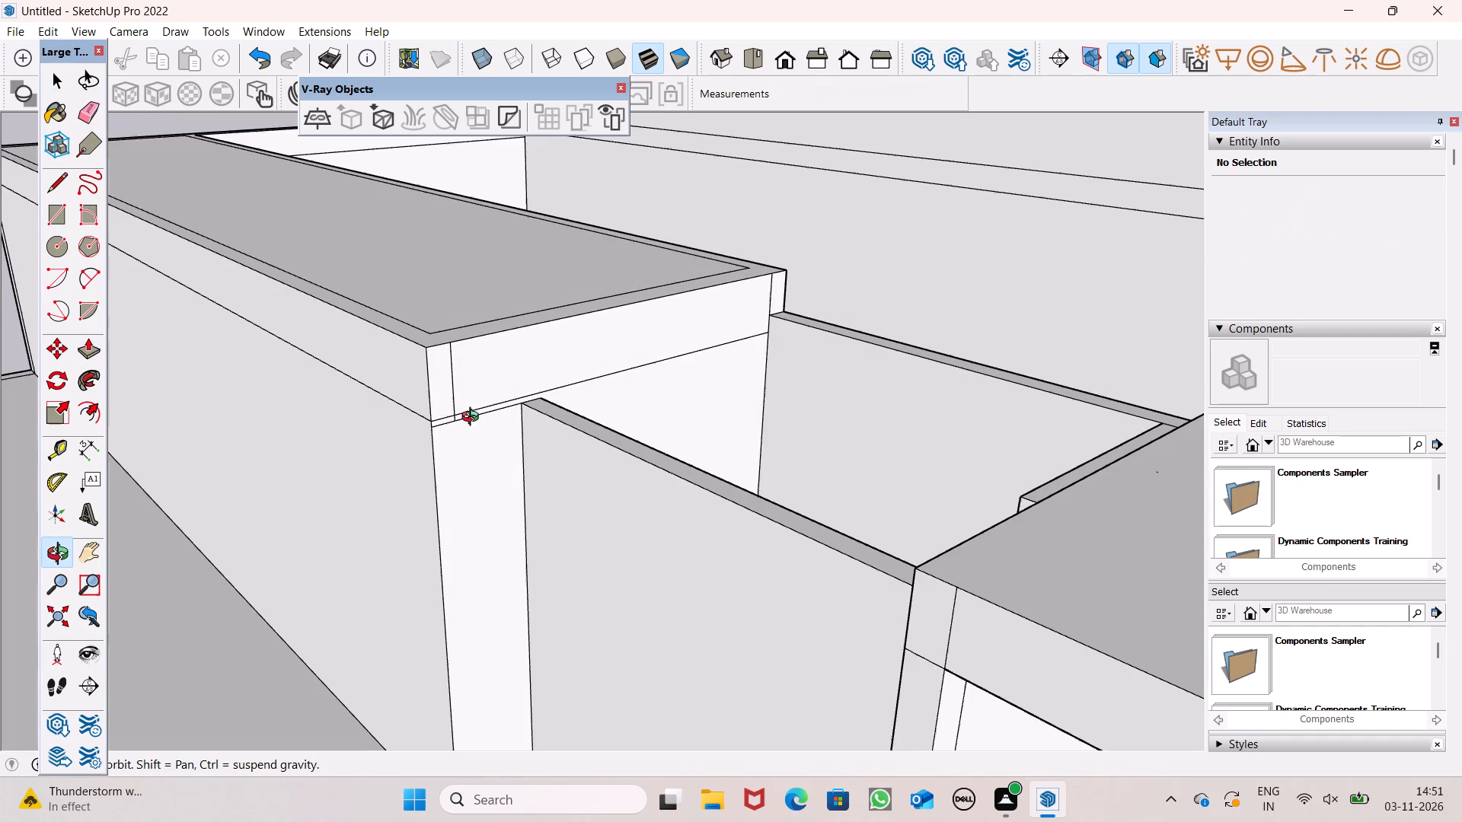
Erase the short leftover edges just under the roof band at the low block's front outer corner.
{"action": "middle_click_drag", "start_coordinate": [474, 419], "coordinate": [477, 411]}
{"action": "scroll", "coordinate": [547, 188], "scroll_direction": "down", "scroll_amount": 4}
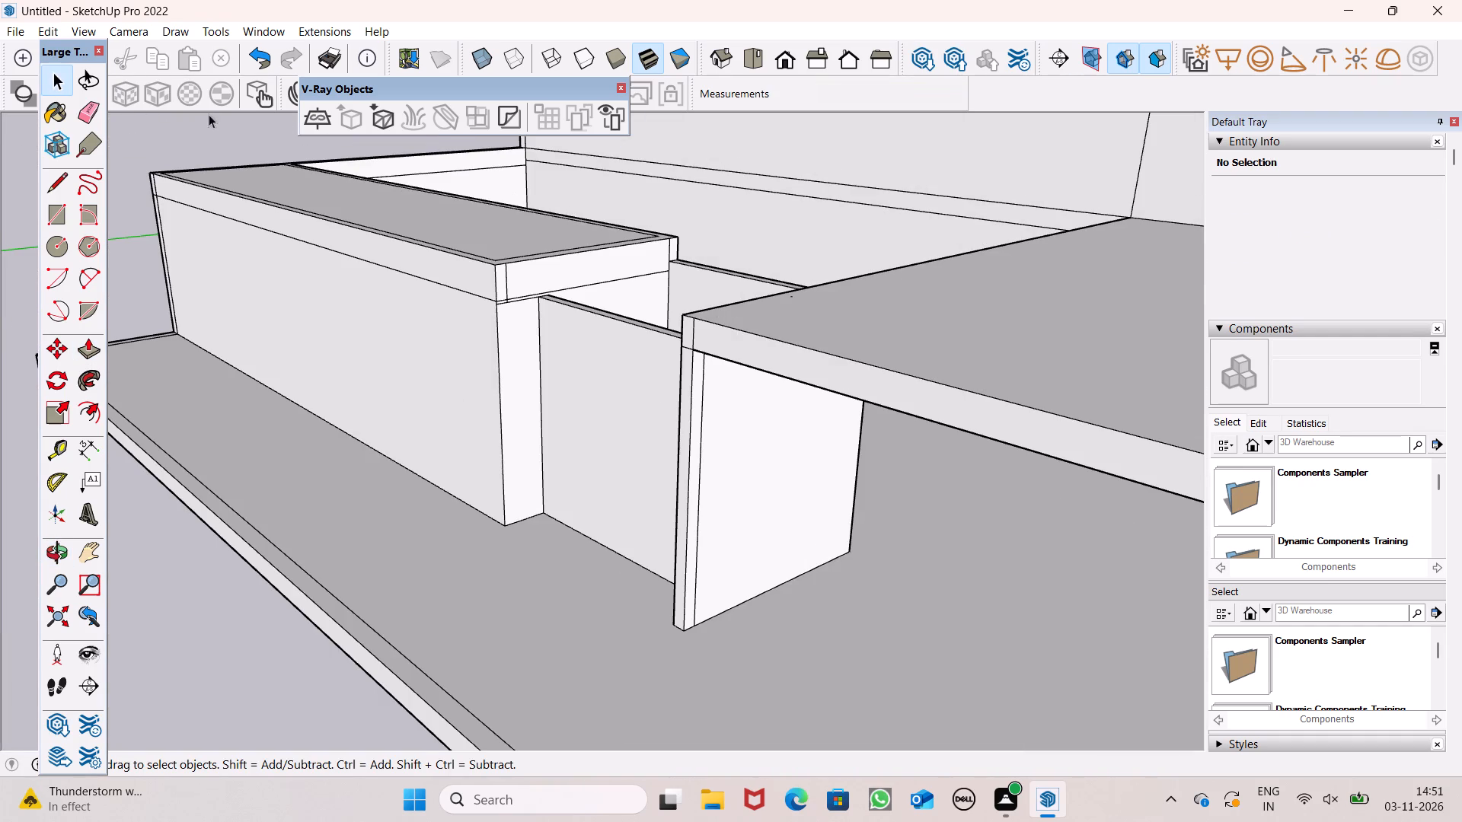
{"action": "left_click_drag", "start_coordinate": [106, 114], "coordinate": [114, 114]}
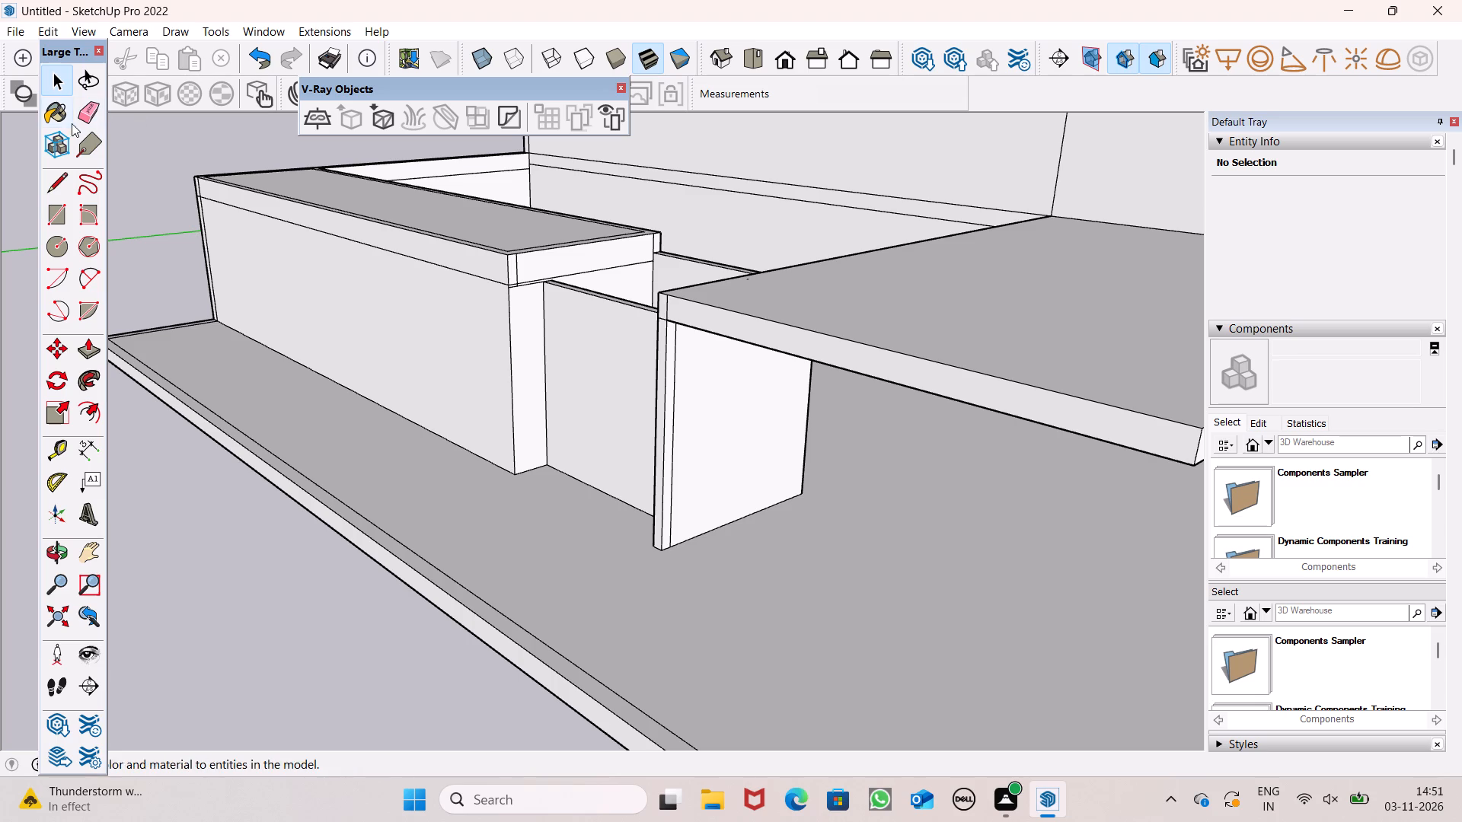
{"action": "left_click", "coordinate": [81, 119]}
{"action": "scroll", "coordinate": [506, 311], "scroll_direction": "up", "scroll_amount": 10}
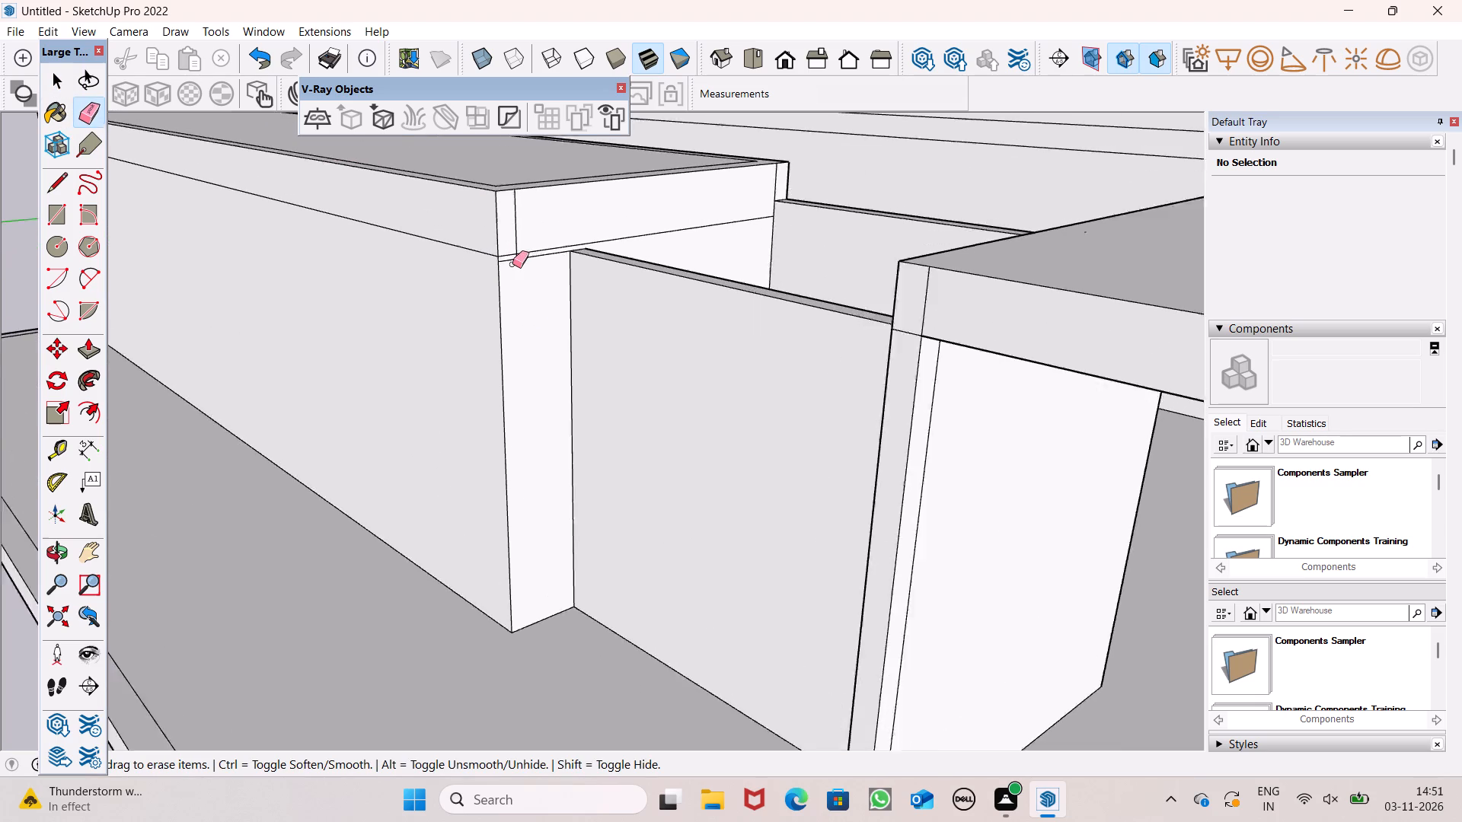
{"action": "scroll", "coordinate": [512, 264], "scroll_direction": "up", "scroll_amount": 3}
{"action": "left_click", "coordinate": [513, 256]}
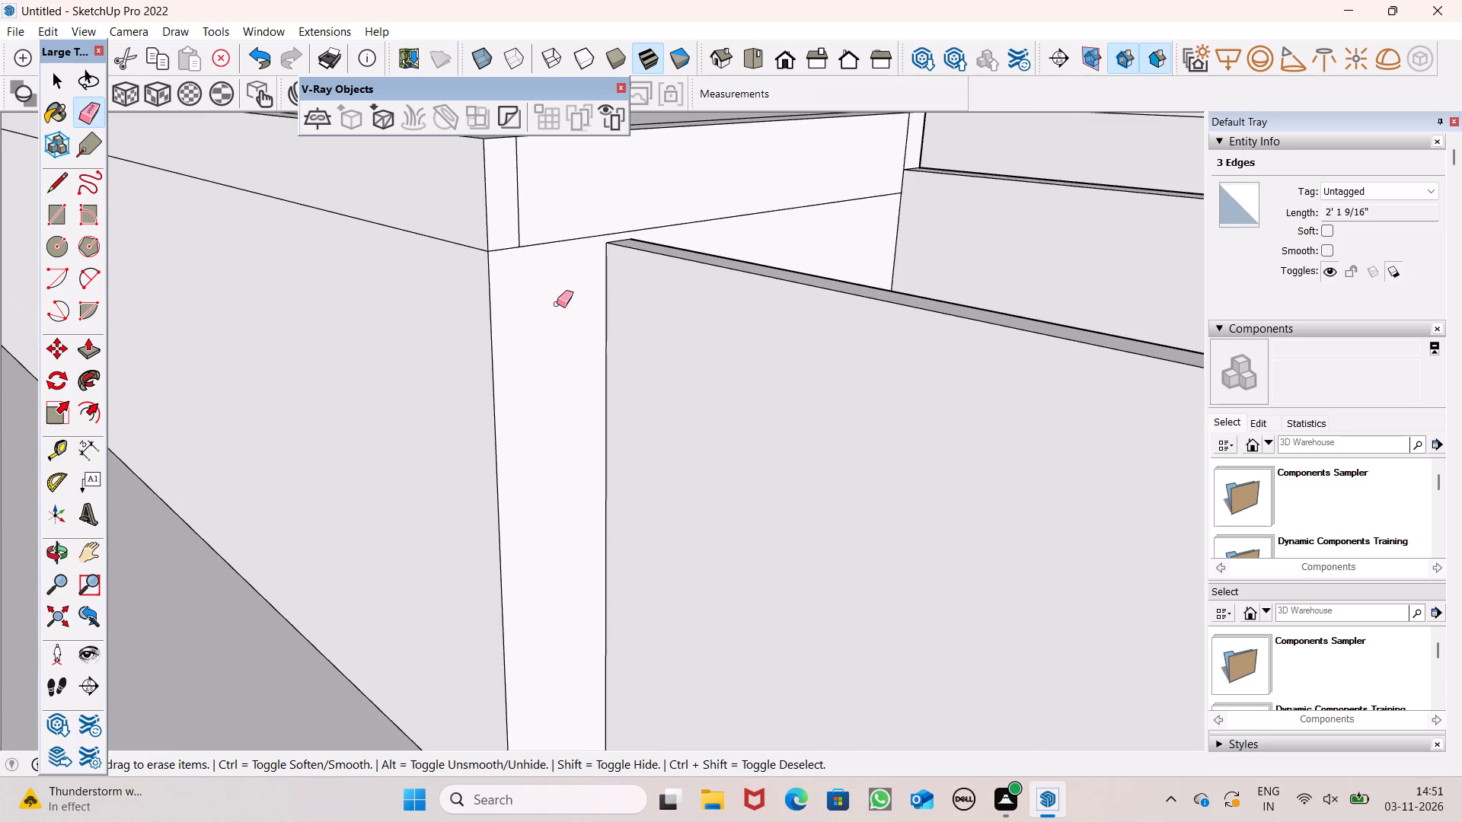
Erase the two vertical edges near the corners of the roof band on the low block's end face.
{"action": "scroll", "coordinate": [556, 309], "scroll_direction": "down", "scroll_amount": 4}
{"action": "middle_click_drag", "start_coordinate": [575, 320], "coordinate": [508, 344]}
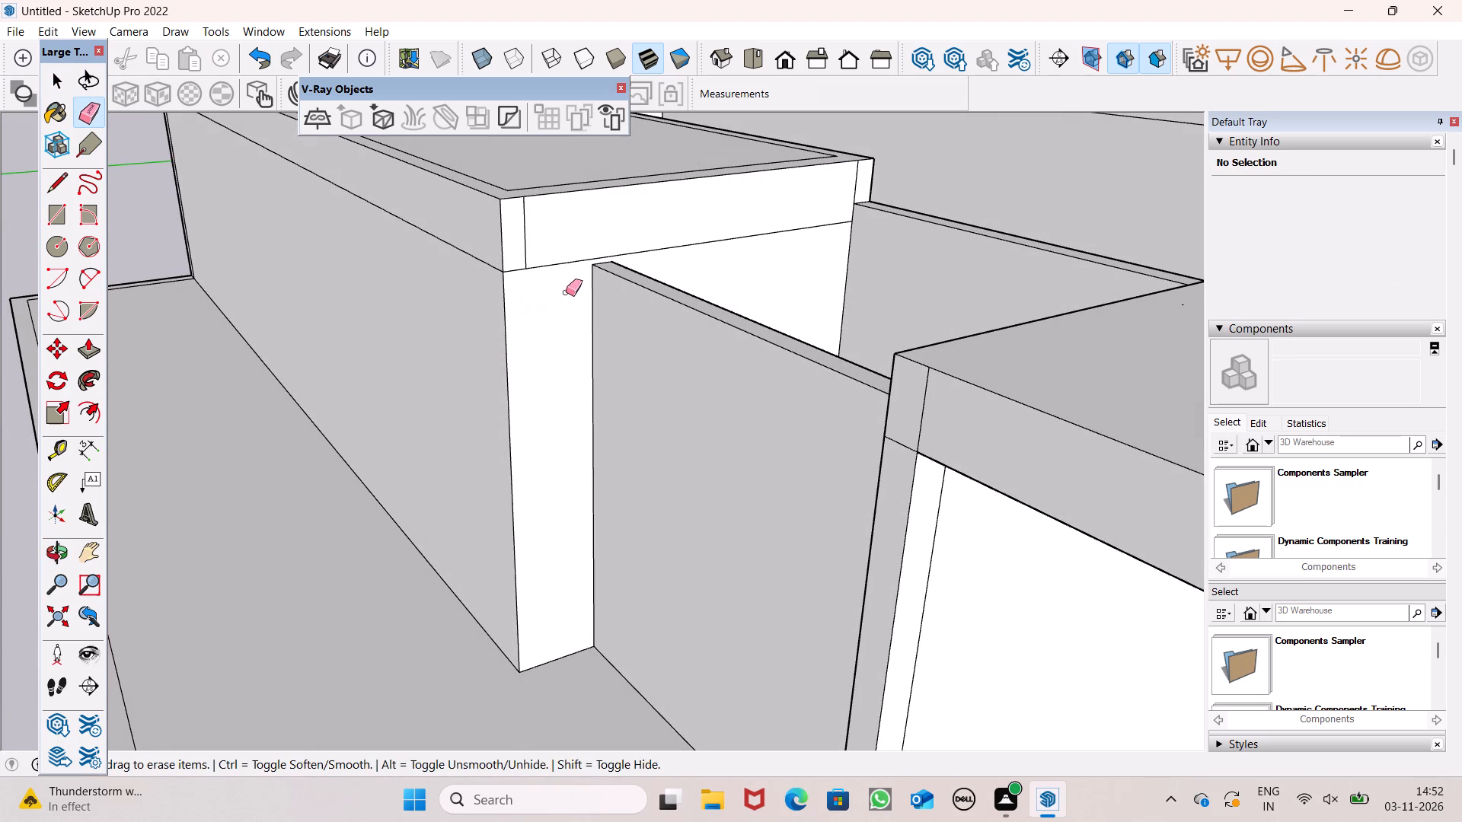
{"action": "middle_click_drag", "start_coordinate": [926, 301], "coordinate": [276, 298]}
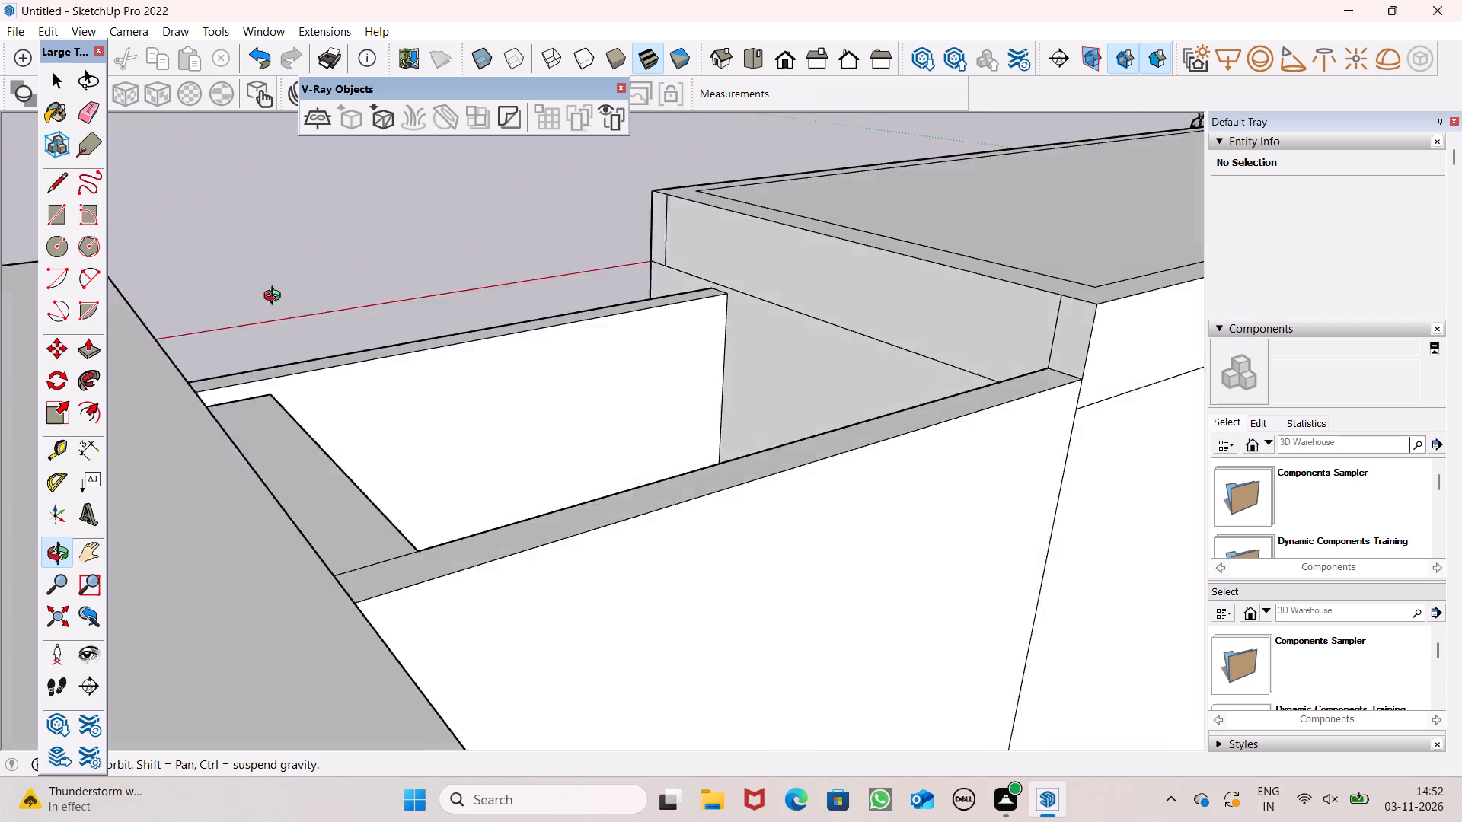
{"action": "middle_click_drag", "start_coordinate": [276, 298], "coordinate": [378, 333]}
{"action": "scroll", "coordinate": [458, 307], "scroll_direction": "down", "scroll_amount": 2}
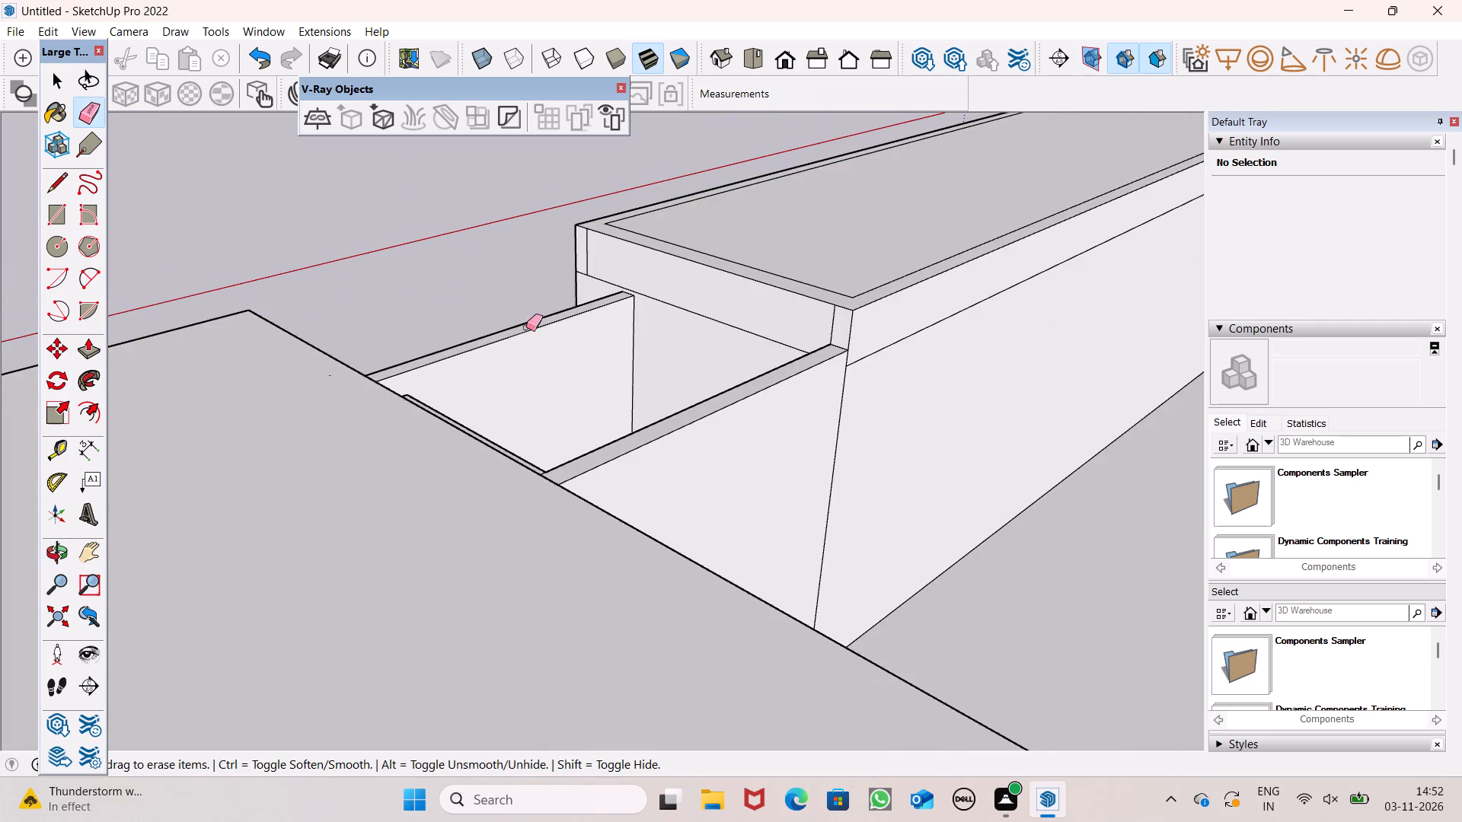
{"action": "middle_click_drag", "start_coordinate": [598, 357], "coordinate": [821, 431]}
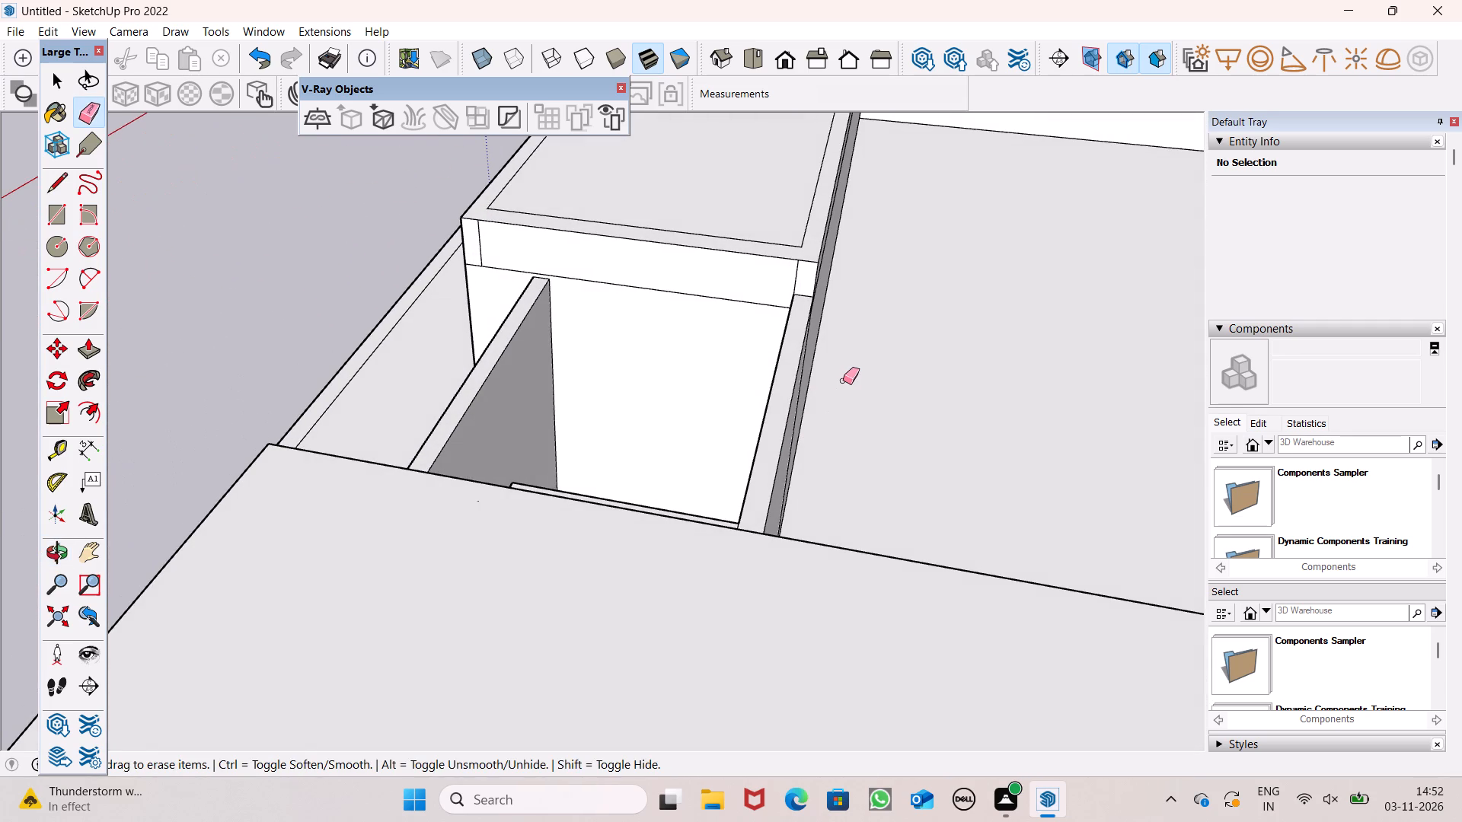
{"action": "scroll", "coordinate": [791, 298], "scroll_direction": "up", "scroll_amount": 6}
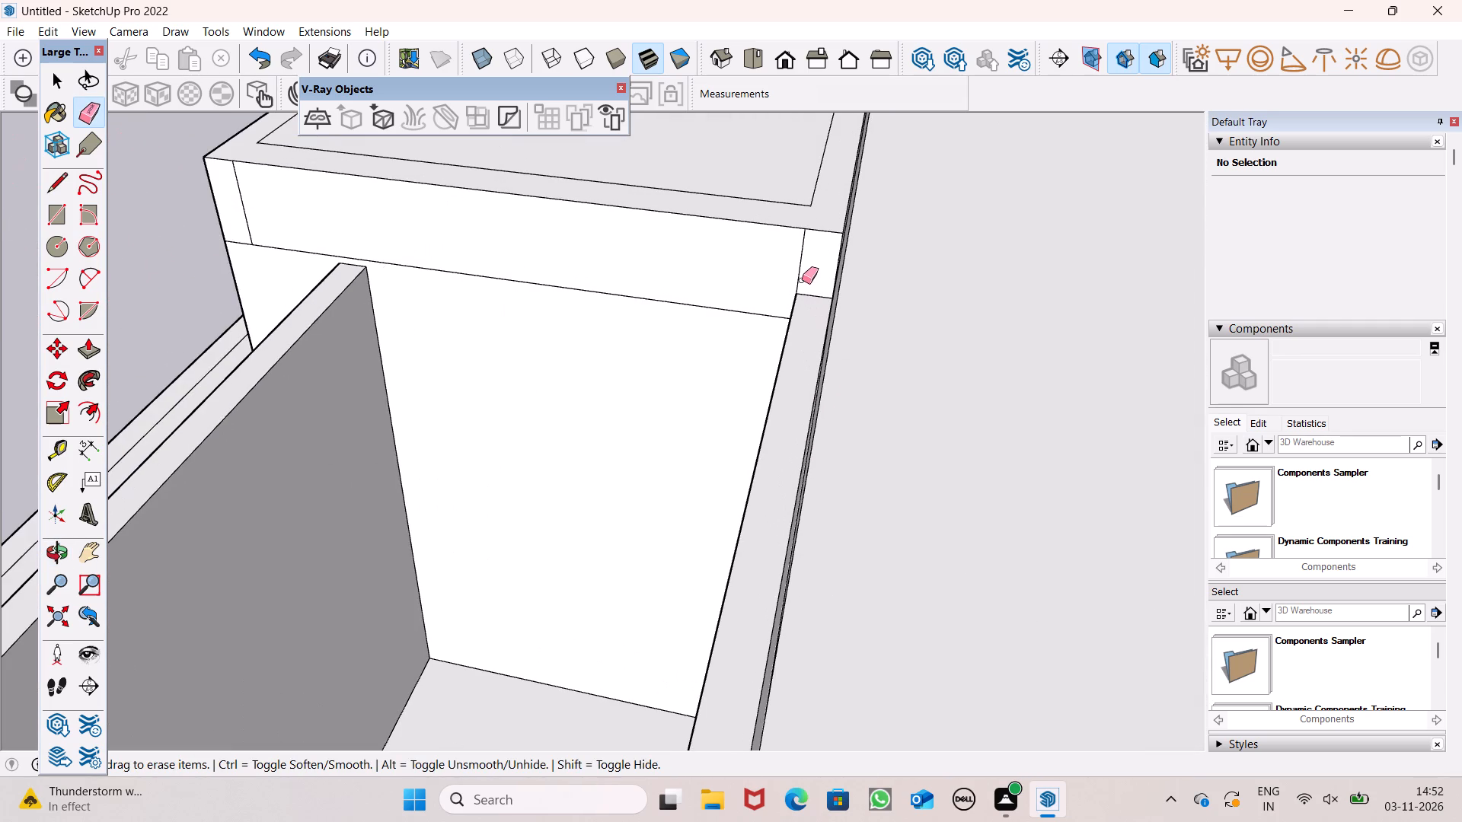
{"action": "left_click", "coordinate": [802, 279]}
{"action": "left_click_drag", "start_coordinate": [267, 221], "coordinate": [263, 224]}
{"action": "left_click_drag", "start_coordinate": [263, 224], "coordinate": [245, 222]}
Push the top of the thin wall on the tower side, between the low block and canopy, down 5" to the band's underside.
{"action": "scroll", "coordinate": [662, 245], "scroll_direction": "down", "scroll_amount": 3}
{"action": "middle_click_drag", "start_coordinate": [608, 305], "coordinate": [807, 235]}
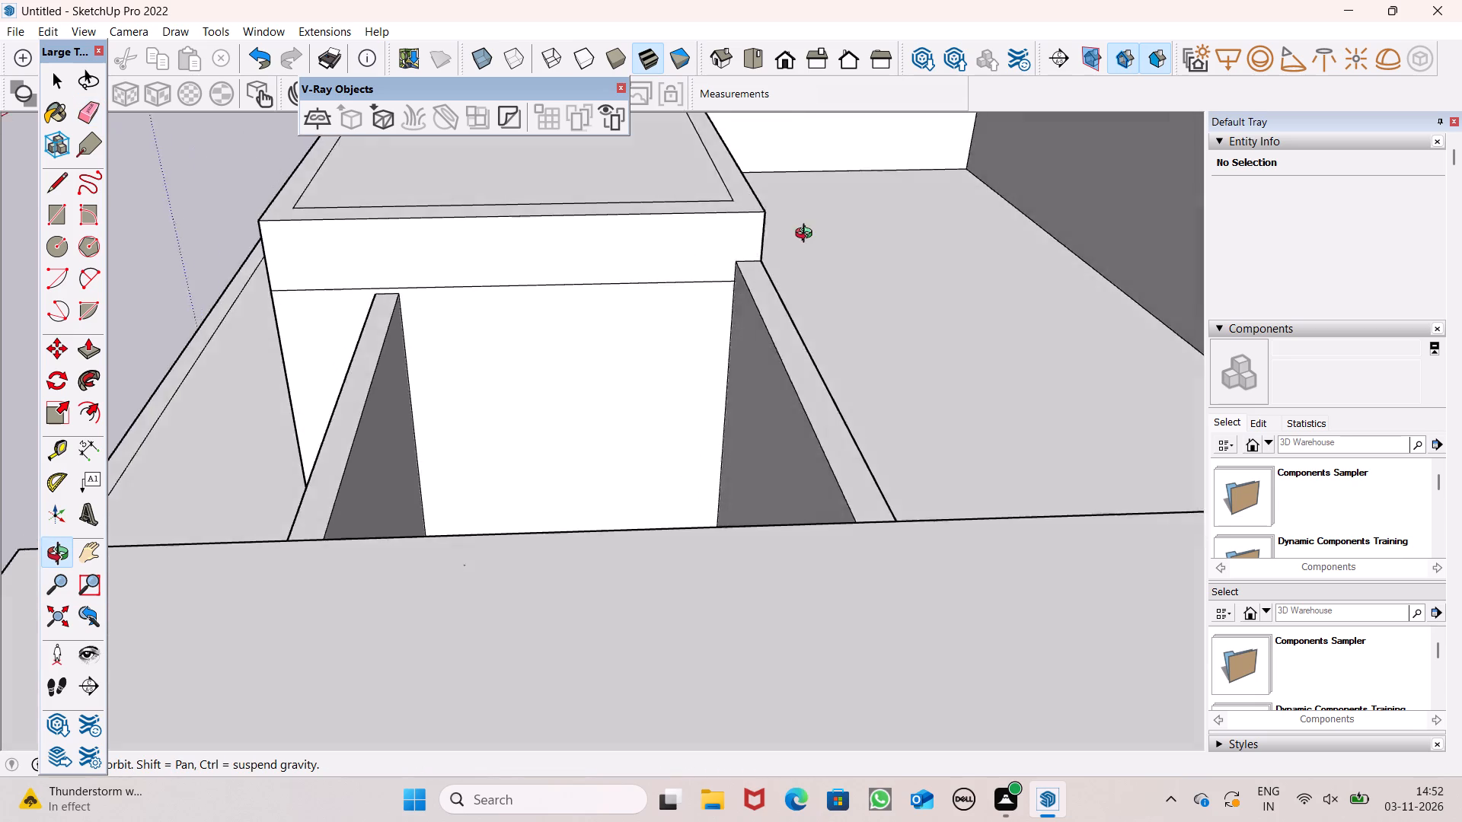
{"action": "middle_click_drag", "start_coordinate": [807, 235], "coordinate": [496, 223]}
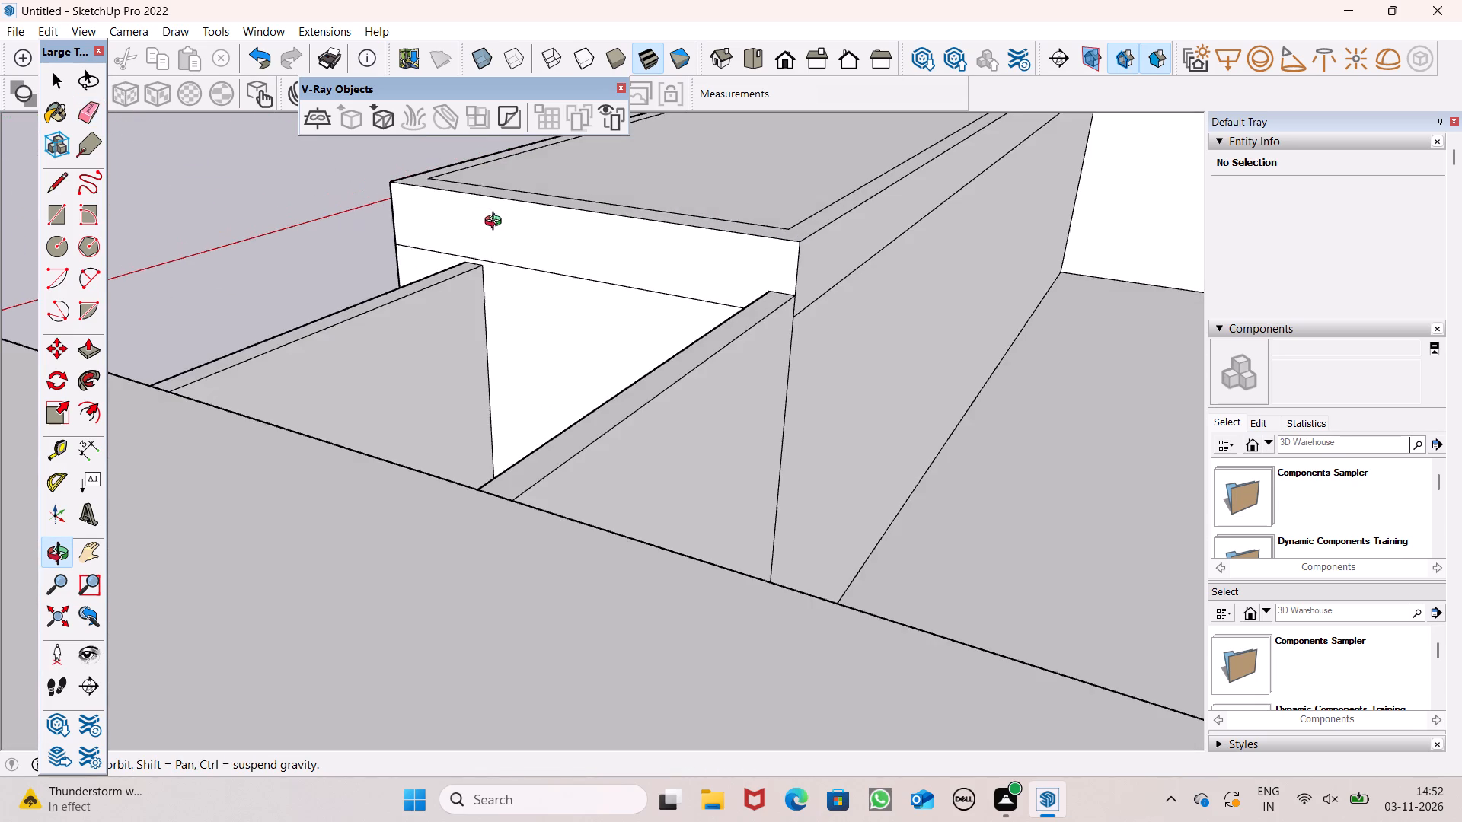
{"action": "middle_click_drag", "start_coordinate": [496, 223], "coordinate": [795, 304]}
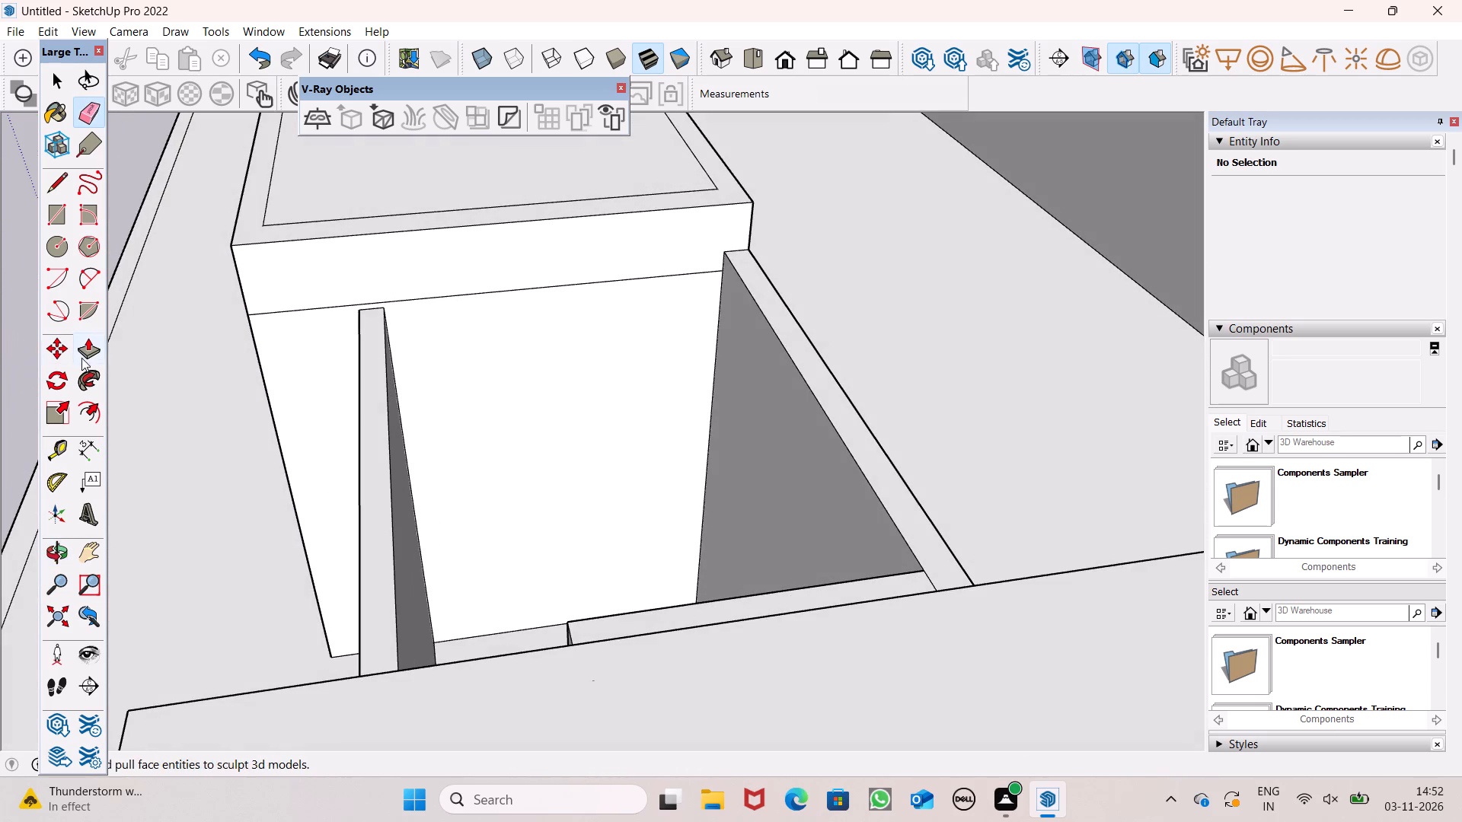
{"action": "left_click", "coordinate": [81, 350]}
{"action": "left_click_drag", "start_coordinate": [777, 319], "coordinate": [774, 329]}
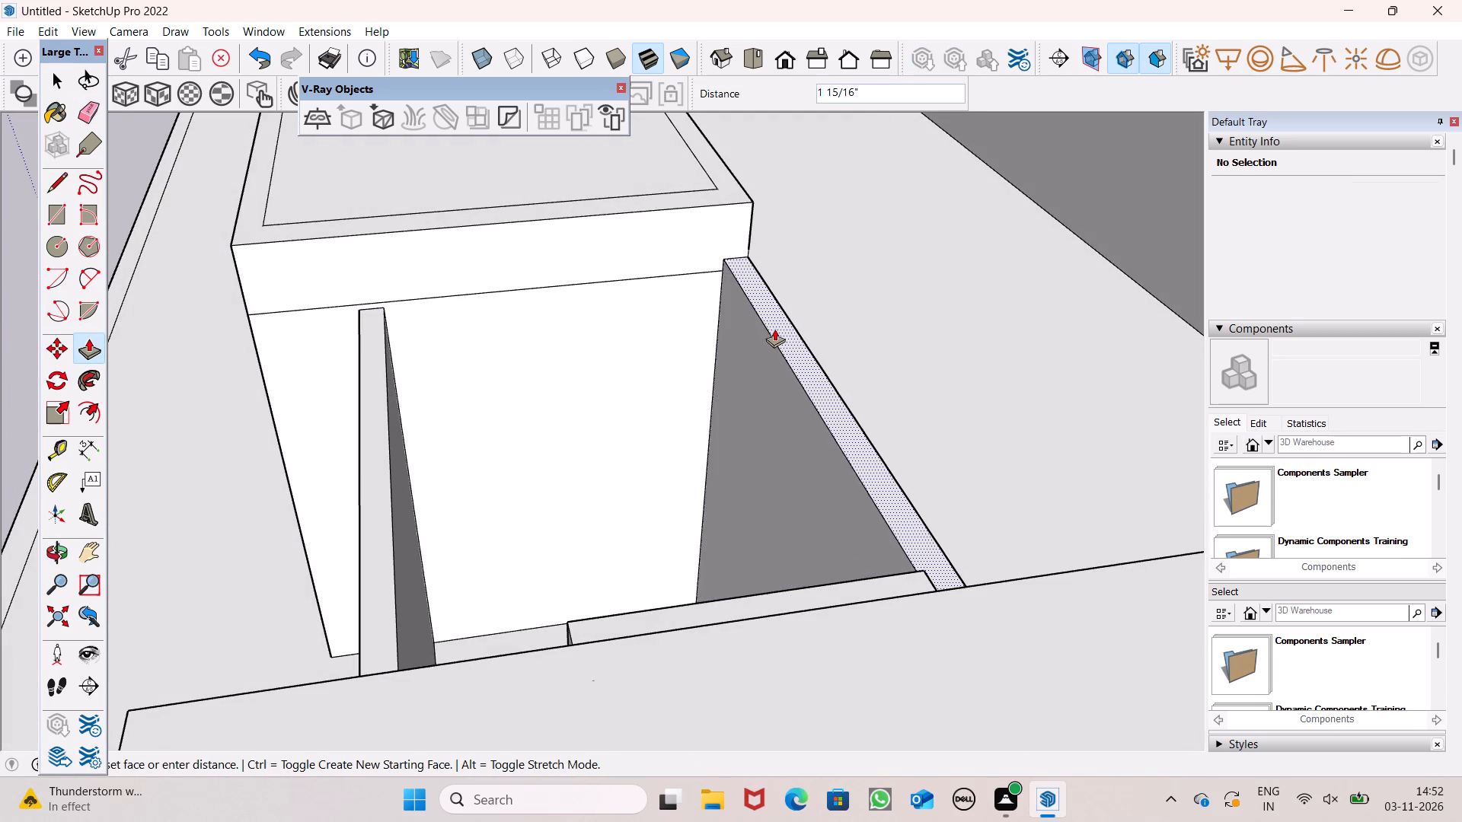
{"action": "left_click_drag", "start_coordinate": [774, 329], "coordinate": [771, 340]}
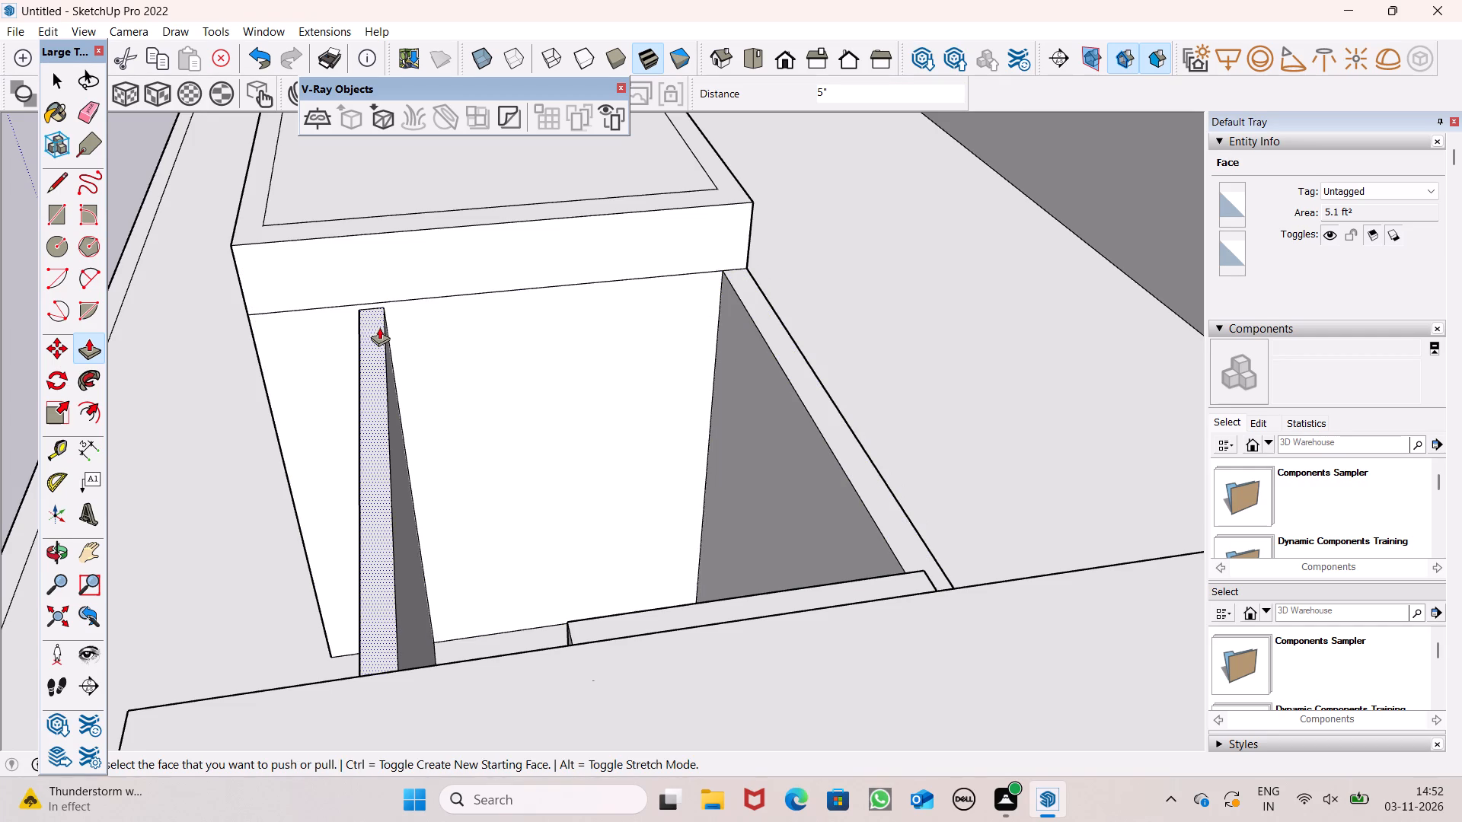
Pull the top of the outer thin wall up 1 3/8" to meet the underside of the low block's band.
{"action": "left_click_drag", "start_coordinate": [378, 317], "coordinate": [385, 307]}
Examine the tower's band beams, the canopy and the low block from outside the building.
{"action": "scroll", "coordinate": [382, 303], "scroll_direction": "down", "scroll_amount": 4}
{"action": "middle_click_drag", "start_coordinate": [694, 311], "coordinate": [688, 320]}
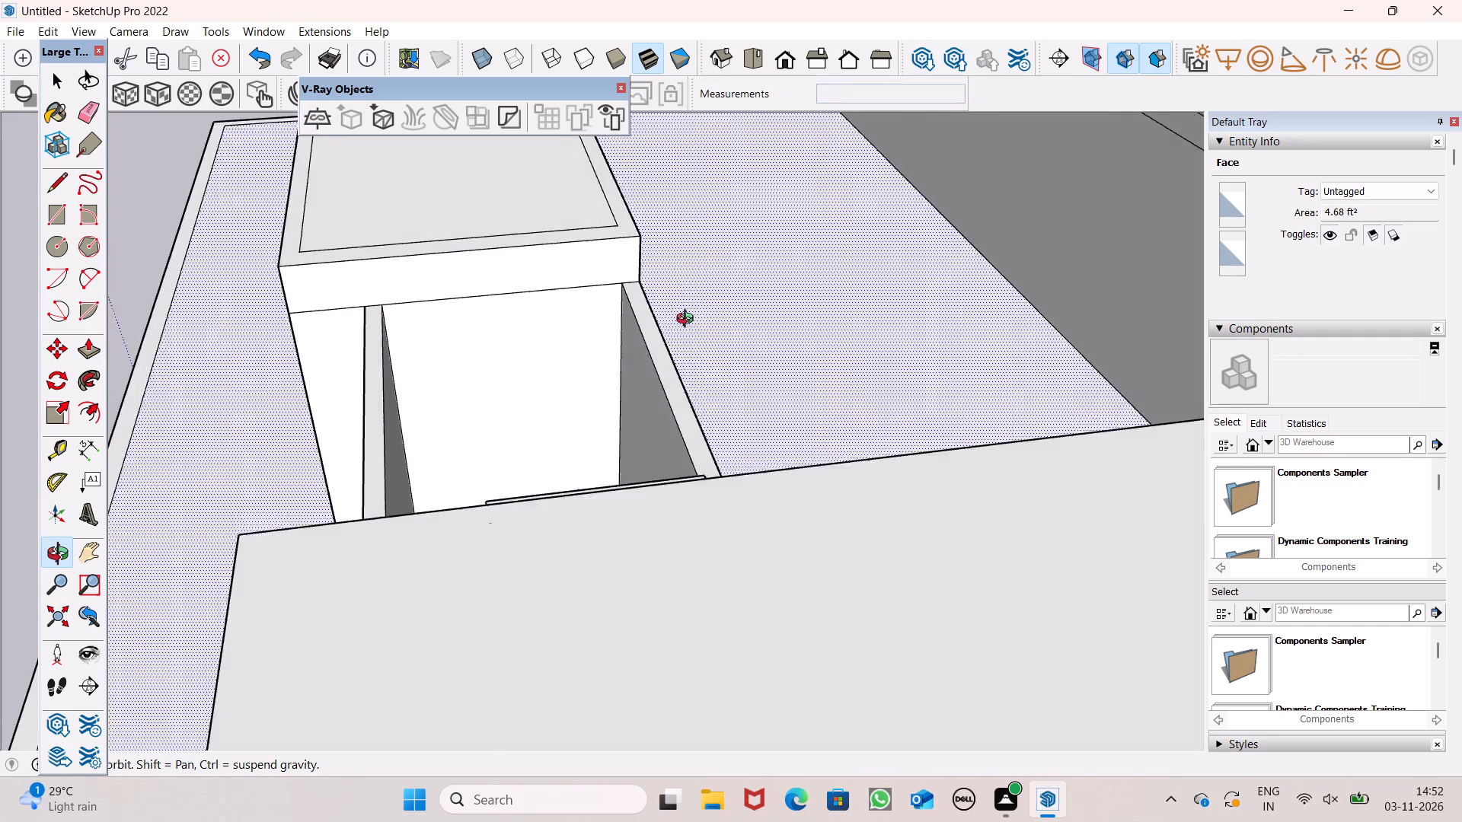
{"action": "middle_click_drag", "start_coordinate": [688, 320], "coordinate": [305, 311]}
{"action": "scroll", "coordinate": [510, 301], "scroll_direction": "down", "scroll_amount": 3}
{"action": "middle_click_drag", "start_coordinate": [639, 387], "coordinate": [563, 356]}
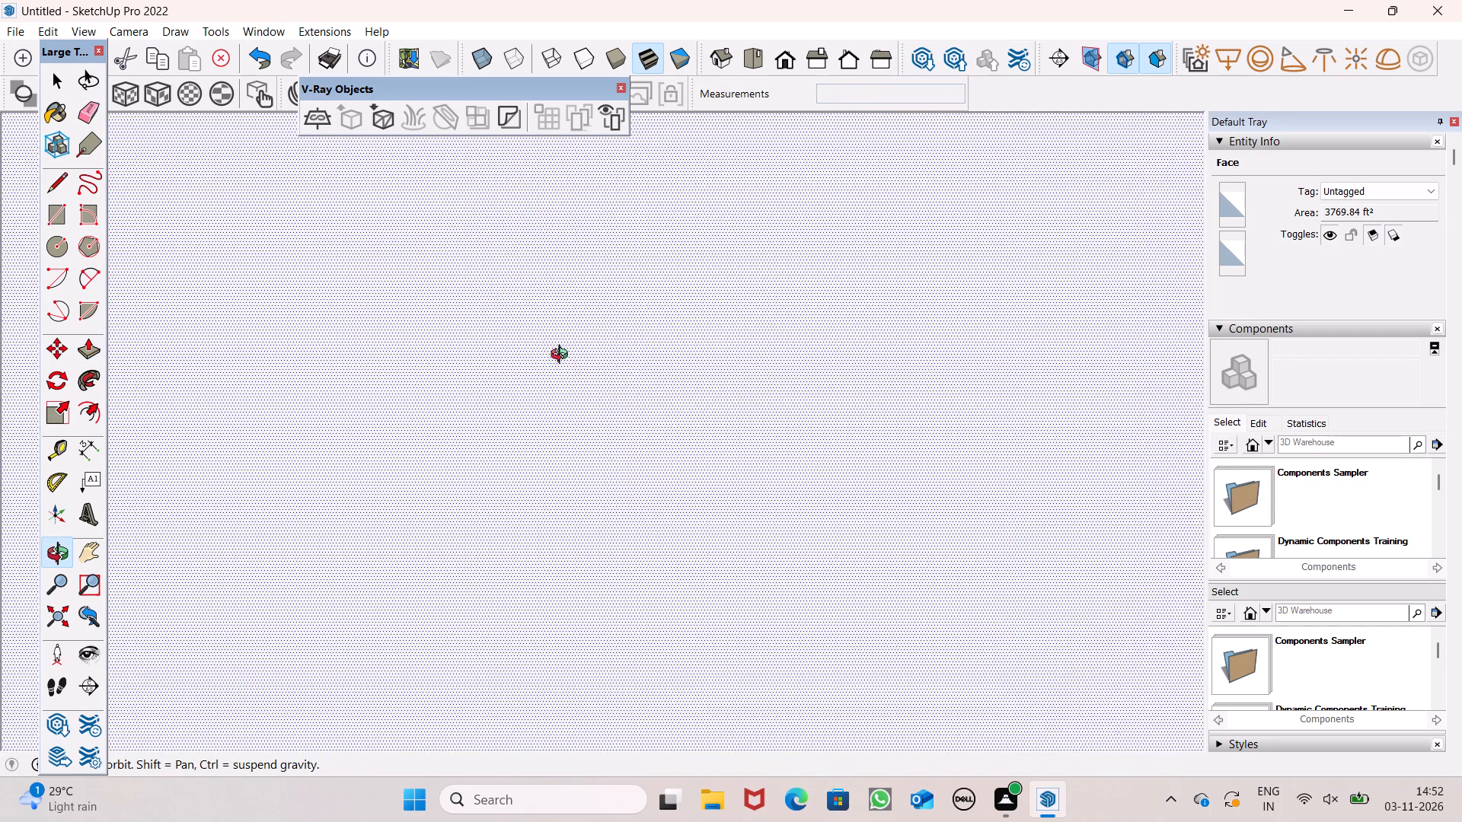
{"action": "middle_click_drag", "start_coordinate": [563, 356], "coordinate": [904, 349]}
{"action": "scroll", "coordinate": [531, 347], "scroll_direction": "down", "scroll_amount": 6}
{"action": "scroll", "coordinate": [614, 416], "scroll_direction": "down", "scroll_amount": 6}
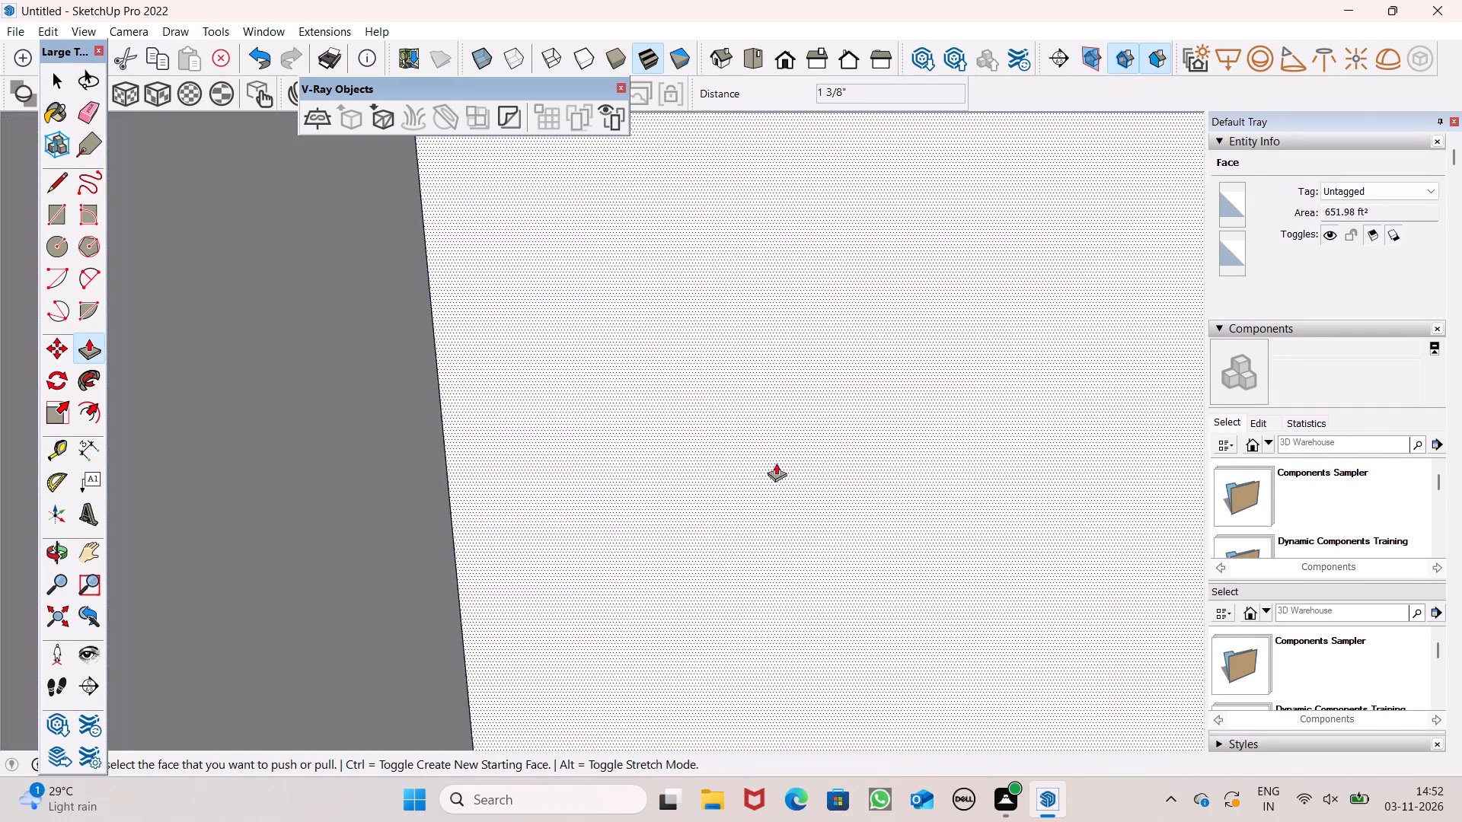
{"action": "scroll", "coordinate": [777, 460], "scroll_direction": "down", "scroll_amount": 6}
{"action": "scroll", "coordinate": [611, 432], "scroll_direction": "down", "scroll_amount": 4}
{"action": "middle_click_drag", "start_coordinate": [552, 479], "coordinate": [685, 473]}
{"action": "scroll", "coordinate": [683, 429], "scroll_direction": "down", "scroll_amount": 11}
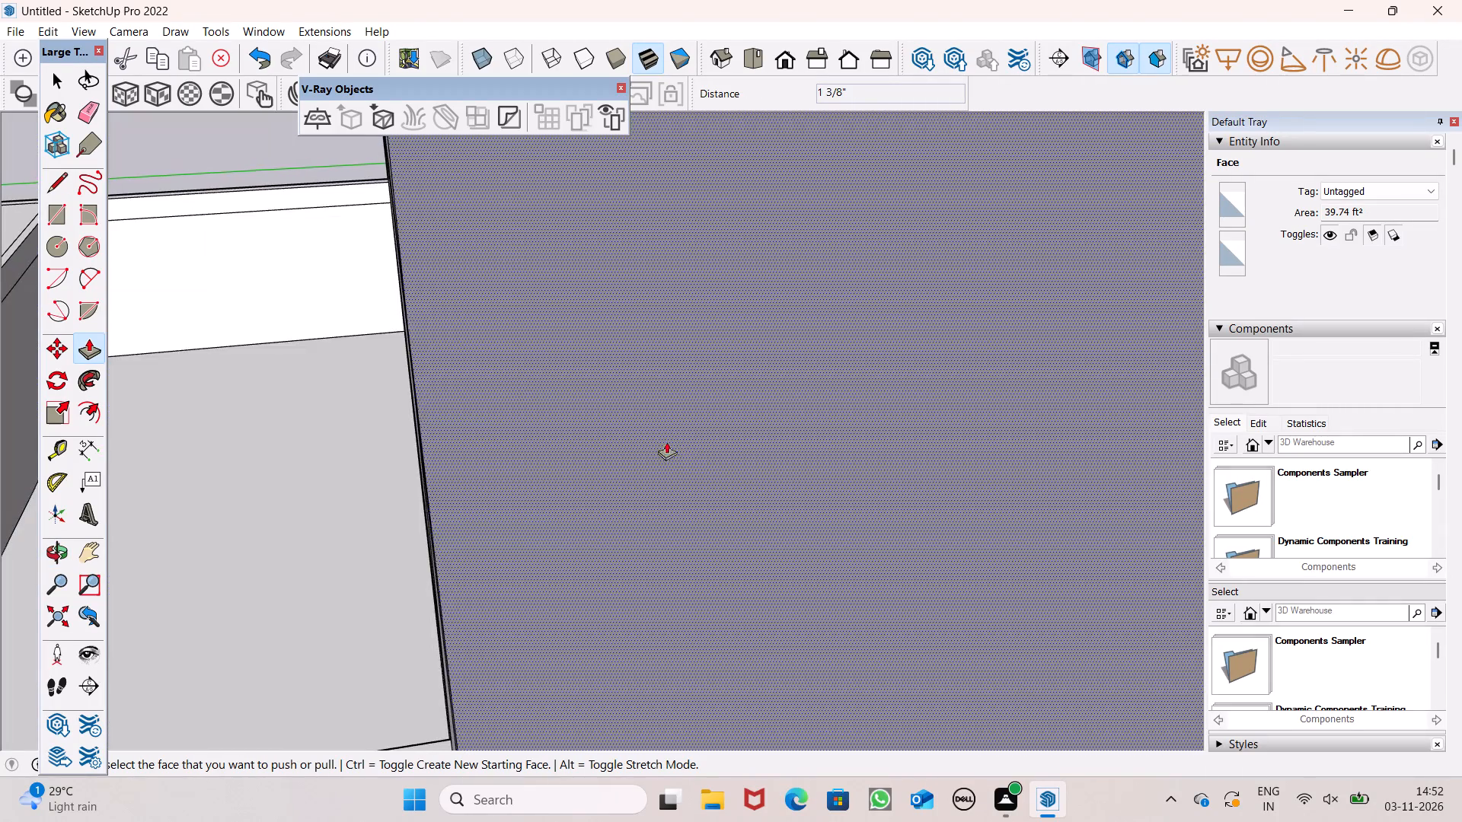
{"action": "scroll", "coordinate": [666, 441], "scroll_direction": "down", "scroll_amount": 9}
{"action": "scroll", "coordinate": [254, 441], "scroll_direction": "down", "scroll_amount": 1}
{"action": "key", "text": "space"}
{"action": "scroll", "coordinate": [237, 423], "scroll_direction": "down", "scroll_amount": 7}
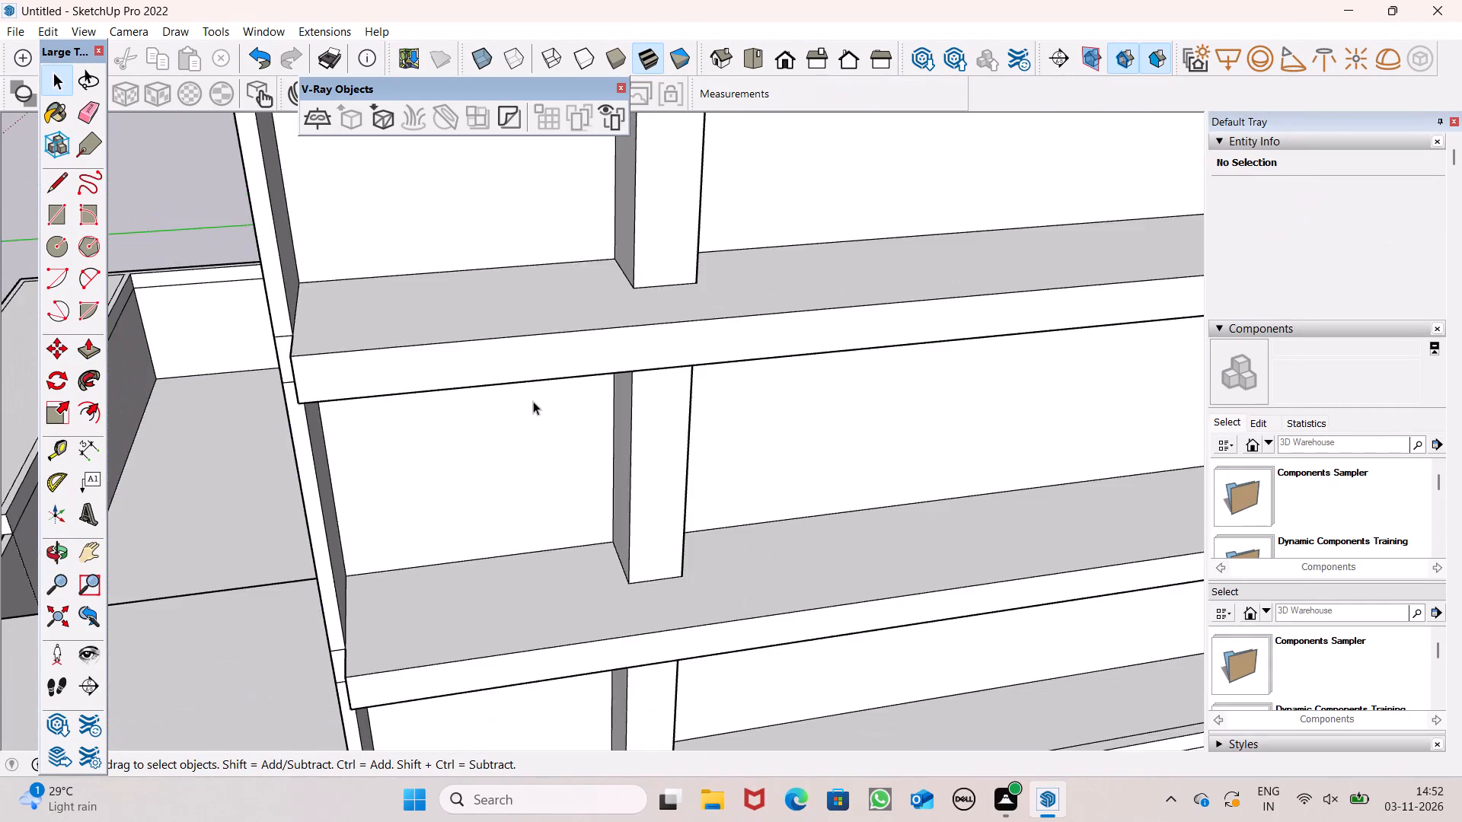
{"action": "scroll", "coordinate": [533, 401], "scroll_direction": "down", "scroll_amount": 8}
{"action": "middle_click_drag", "start_coordinate": [630, 463], "coordinate": [710, 433]}
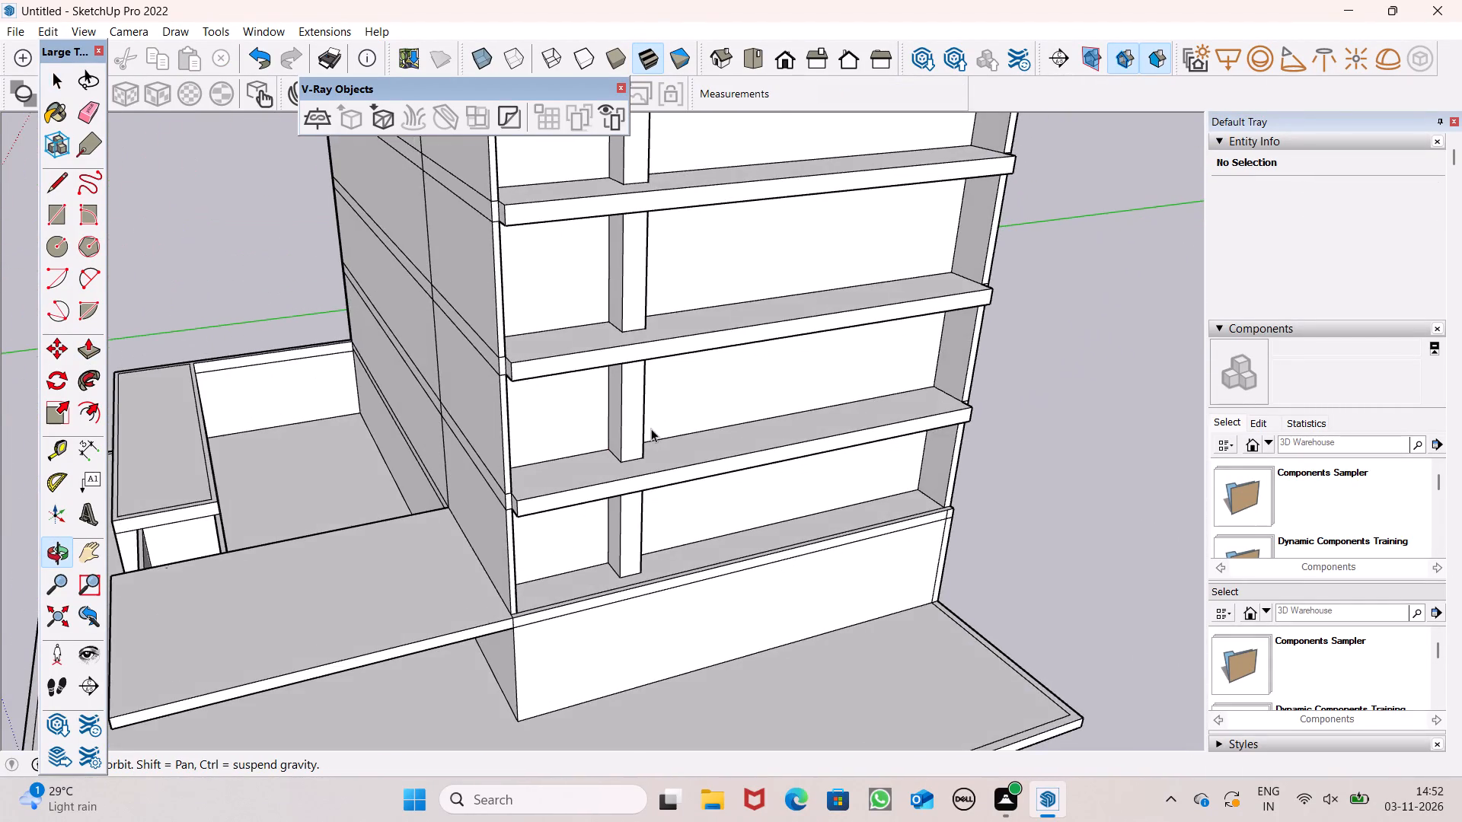
{"action": "scroll", "coordinate": [650, 429], "scroll_direction": "down", "scroll_amount": 3}
{"action": "middle_click_drag", "start_coordinate": [621, 488], "coordinate": [708, 297]}
{"action": "scroll", "coordinate": [686, 439], "scroll_direction": "down", "scroll_amount": 1}
{"action": "middle_click_drag", "start_coordinate": [688, 442], "coordinate": [666, 537]}
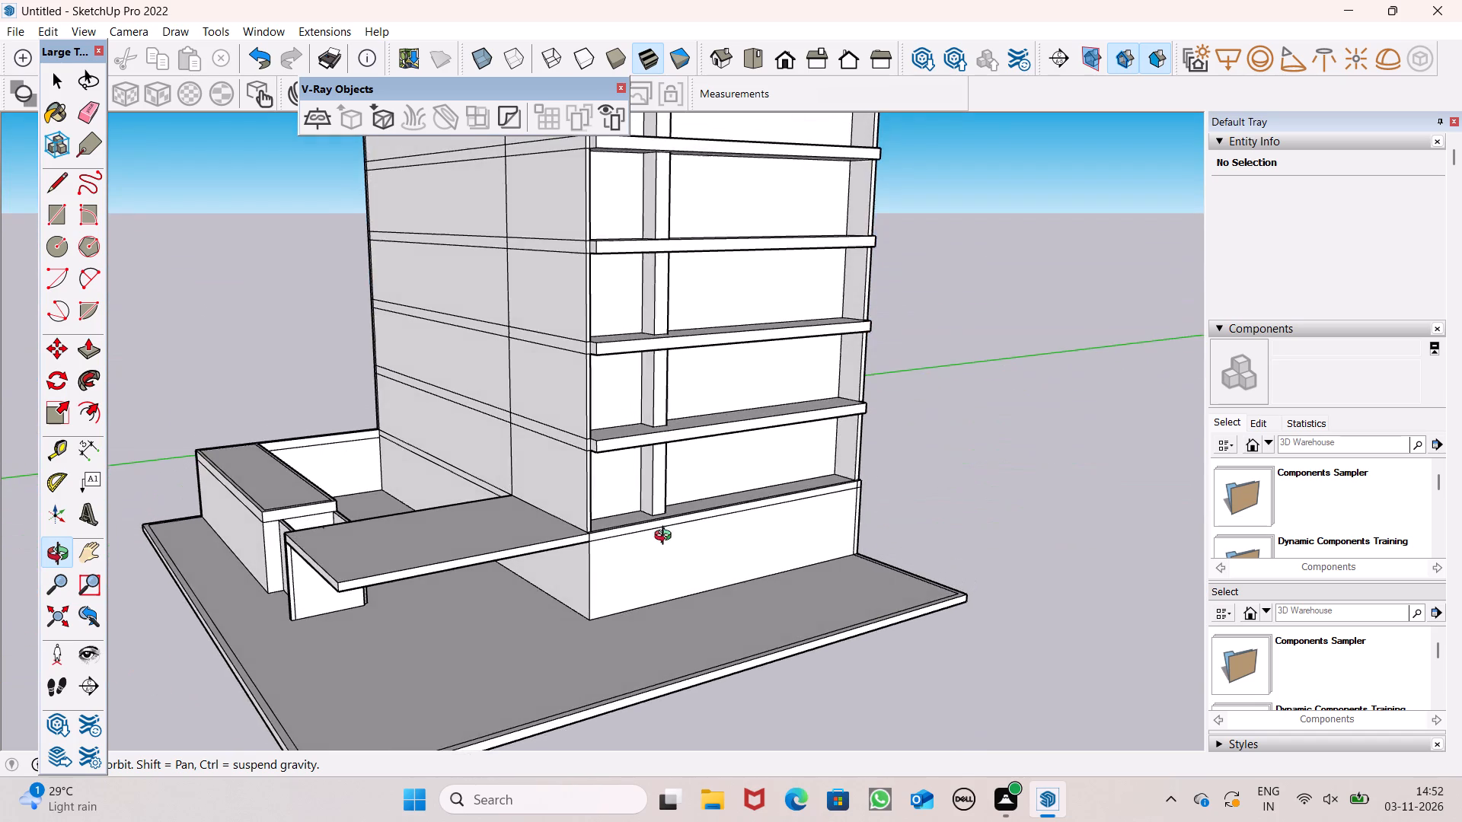
{"action": "middle_click_drag", "start_coordinate": [666, 537], "coordinate": [669, 539]}
{"action": "scroll", "coordinate": [642, 400], "scroll_direction": "down", "scroll_amount": 3}
{"action": "middle_click_drag", "start_coordinate": [457, 457], "coordinate": [203, 479]}
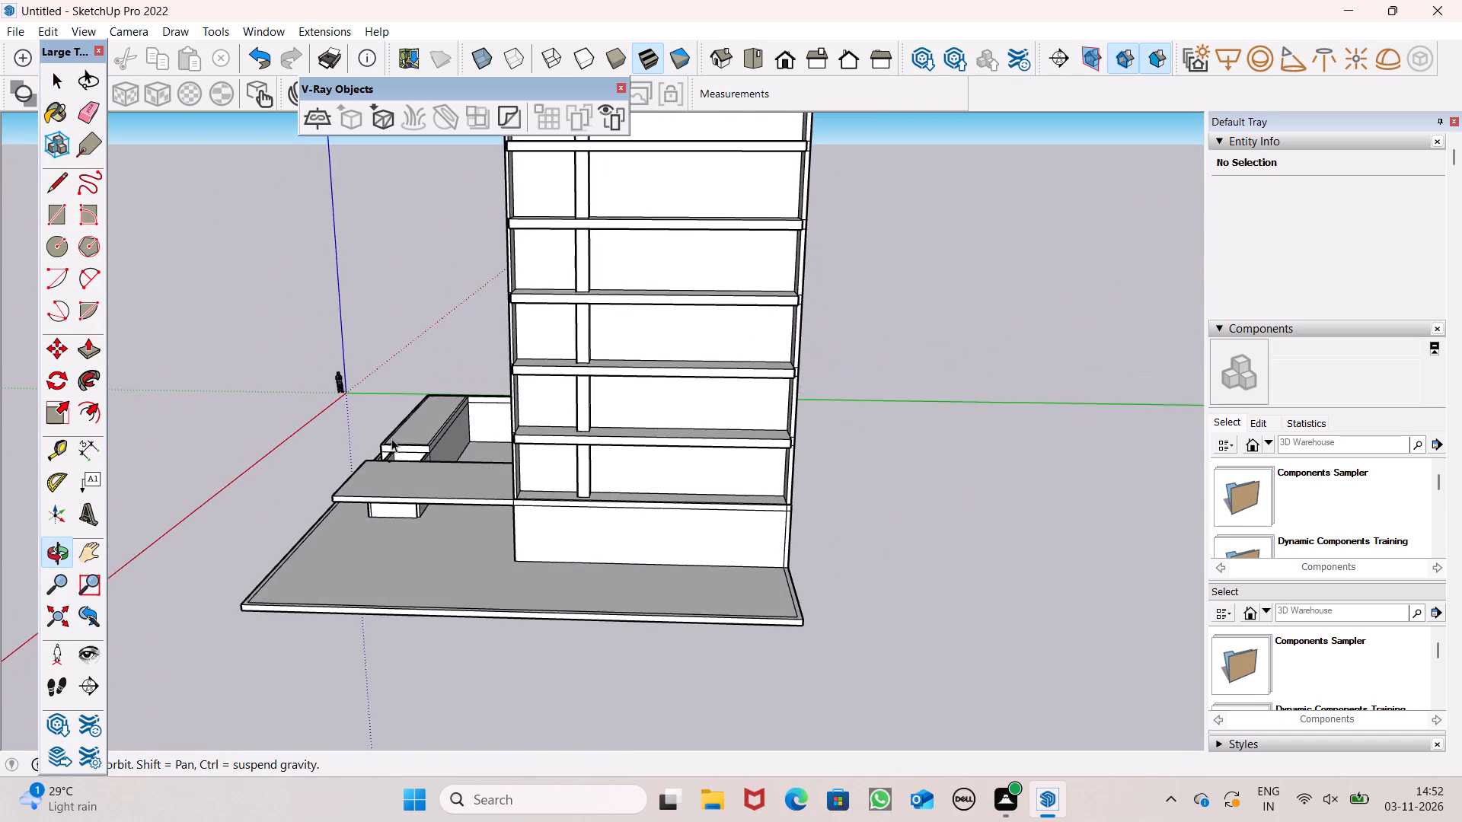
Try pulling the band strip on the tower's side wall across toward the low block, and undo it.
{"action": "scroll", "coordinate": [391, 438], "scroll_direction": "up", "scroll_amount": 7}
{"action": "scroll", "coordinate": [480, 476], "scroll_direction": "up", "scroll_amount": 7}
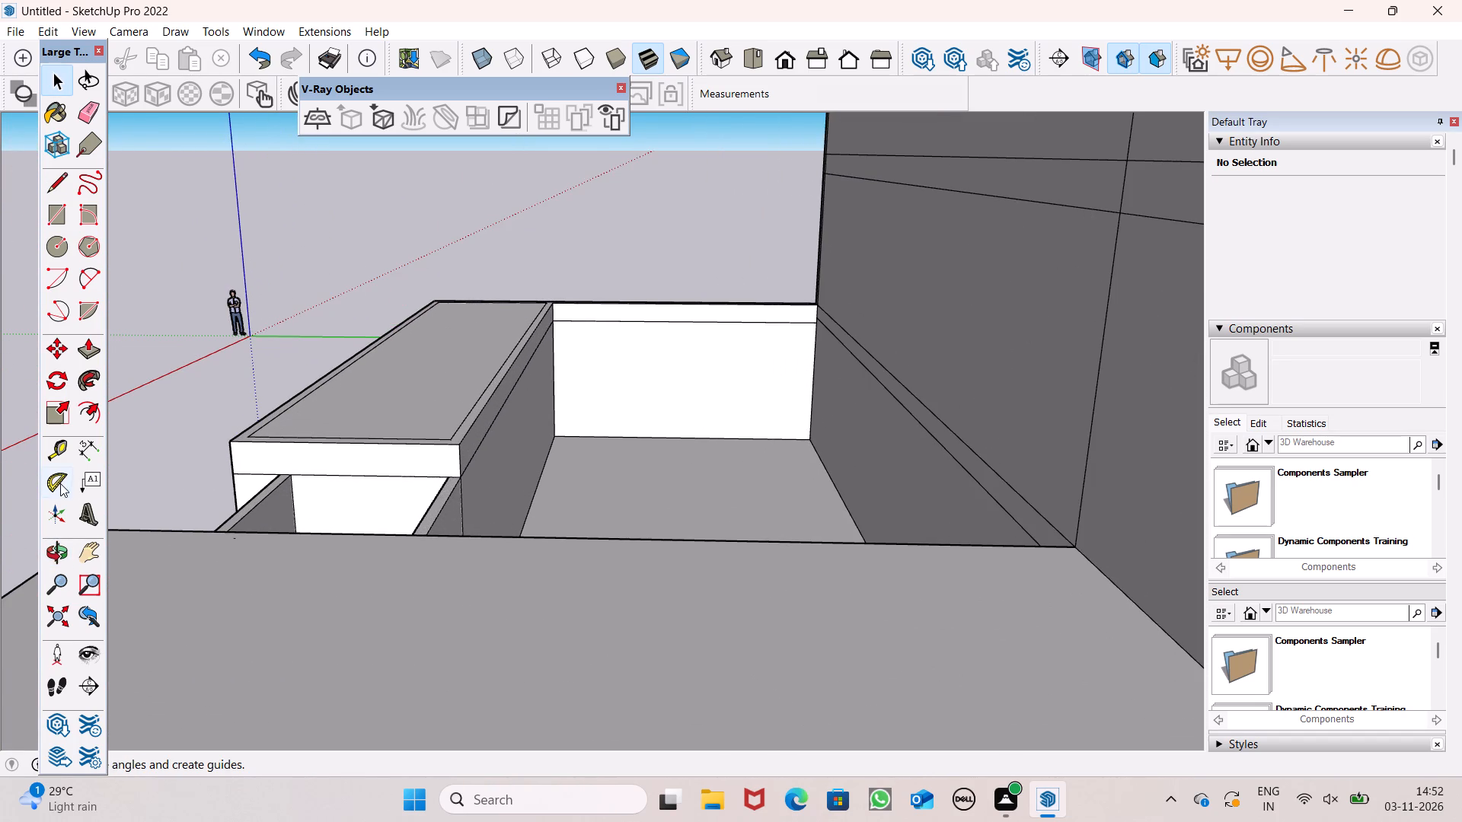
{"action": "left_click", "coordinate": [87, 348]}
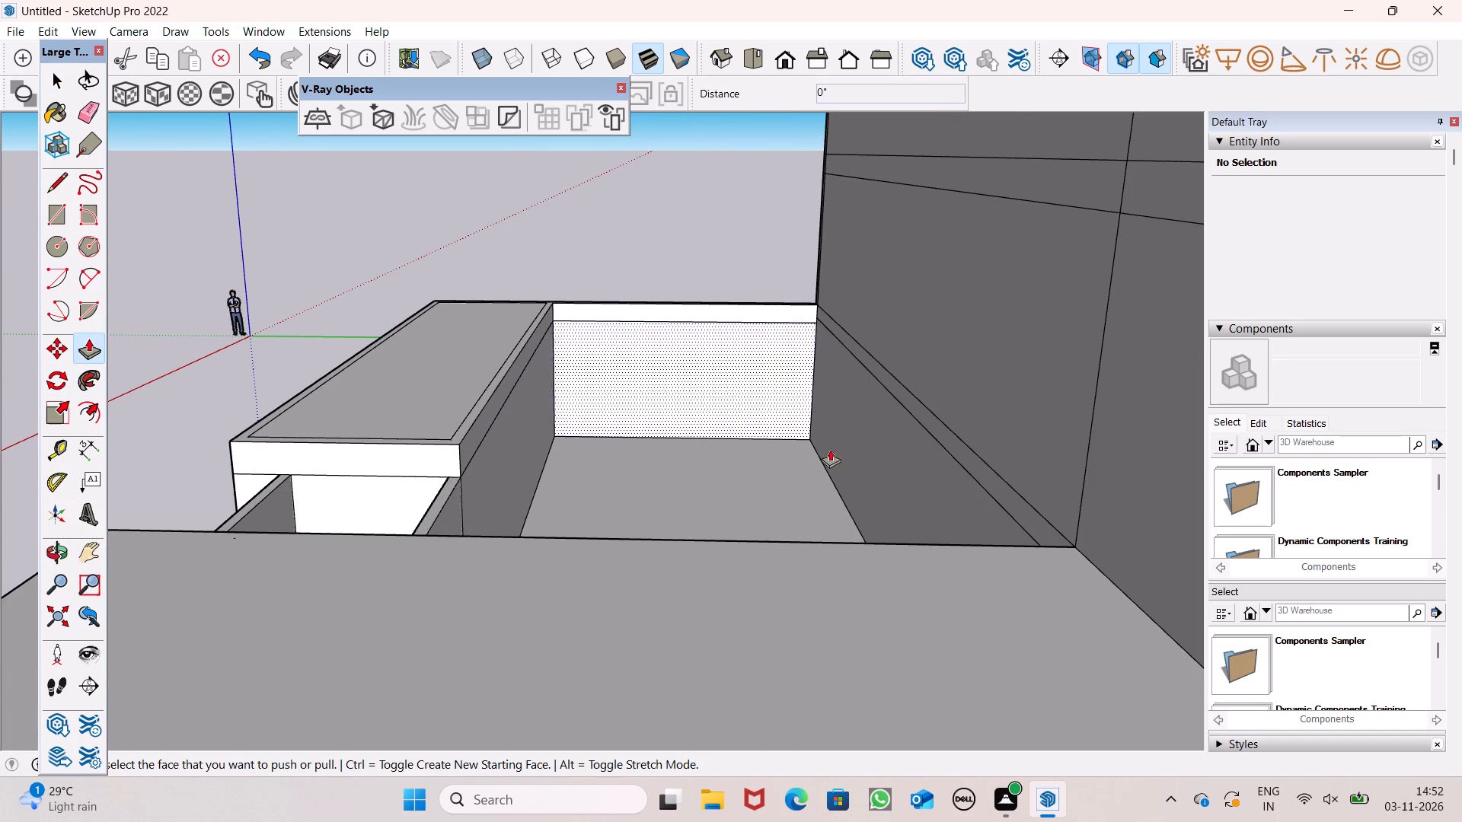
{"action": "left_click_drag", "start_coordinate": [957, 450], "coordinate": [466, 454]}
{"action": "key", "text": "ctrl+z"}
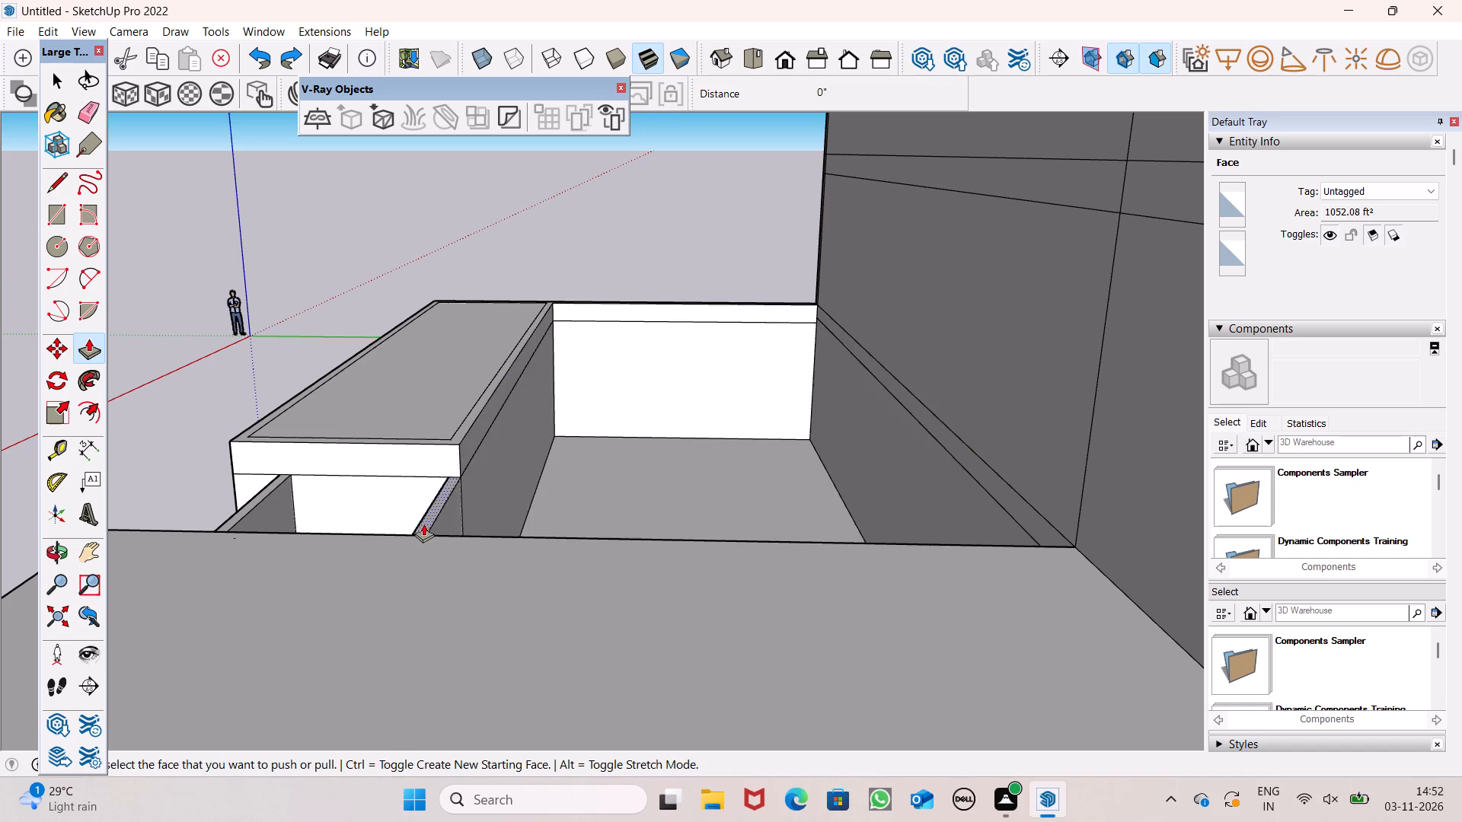
Pull the band strip on the tower's side wall 20' 10 1/4" across to the low block, forming a roof slab over the gap.
{"action": "middle_click_drag", "start_coordinate": [421, 534], "coordinate": [392, 602]}
{"action": "scroll", "coordinate": [416, 560], "scroll_direction": "up", "scroll_amount": 1}
{"action": "scroll", "coordinate": [531, 419], "scroll_direction": "up", "scroll_amount": 4}
{"action": "scroll", "coordinate": [567, 416], "scroll_direction": "down", "scroll_amount": 5}
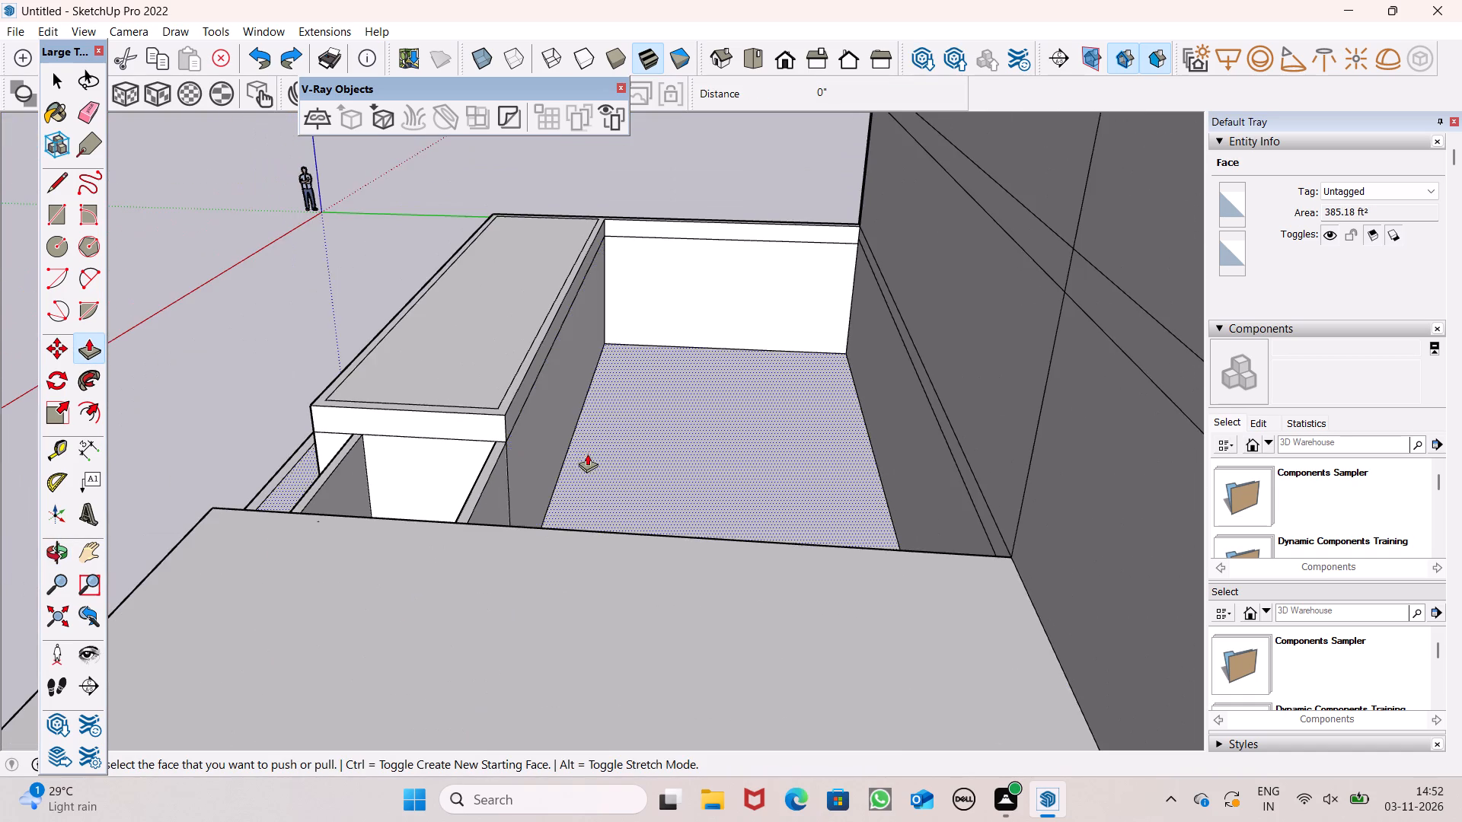
{"action": "middle_click_drag", "start_coordinate": [585, 454], "coordinate": [802, 522]}
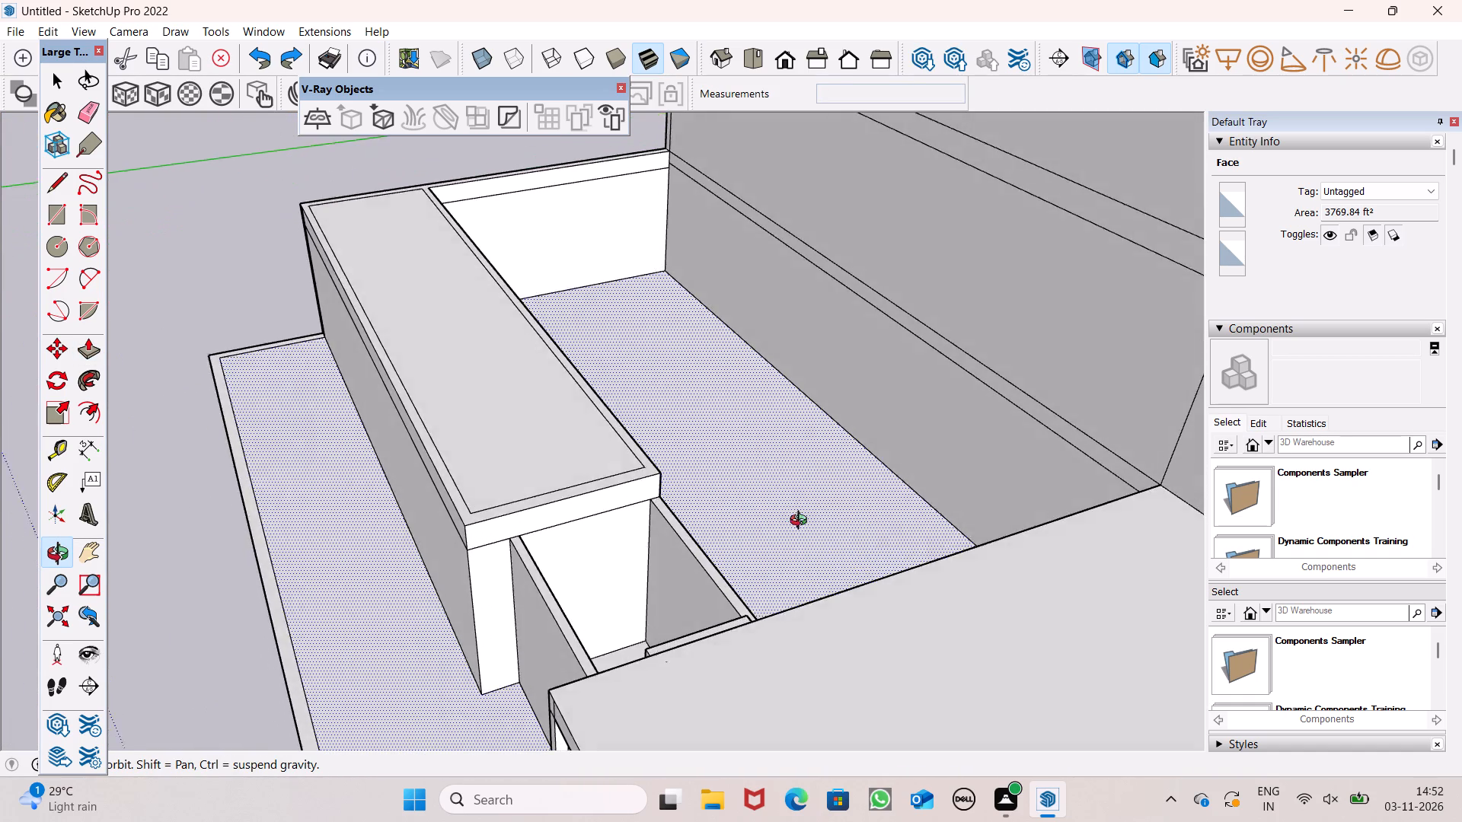
{"action": "middle_click_drag", "start_coordinate": [802, 522], "coordinate": [599, 536]}
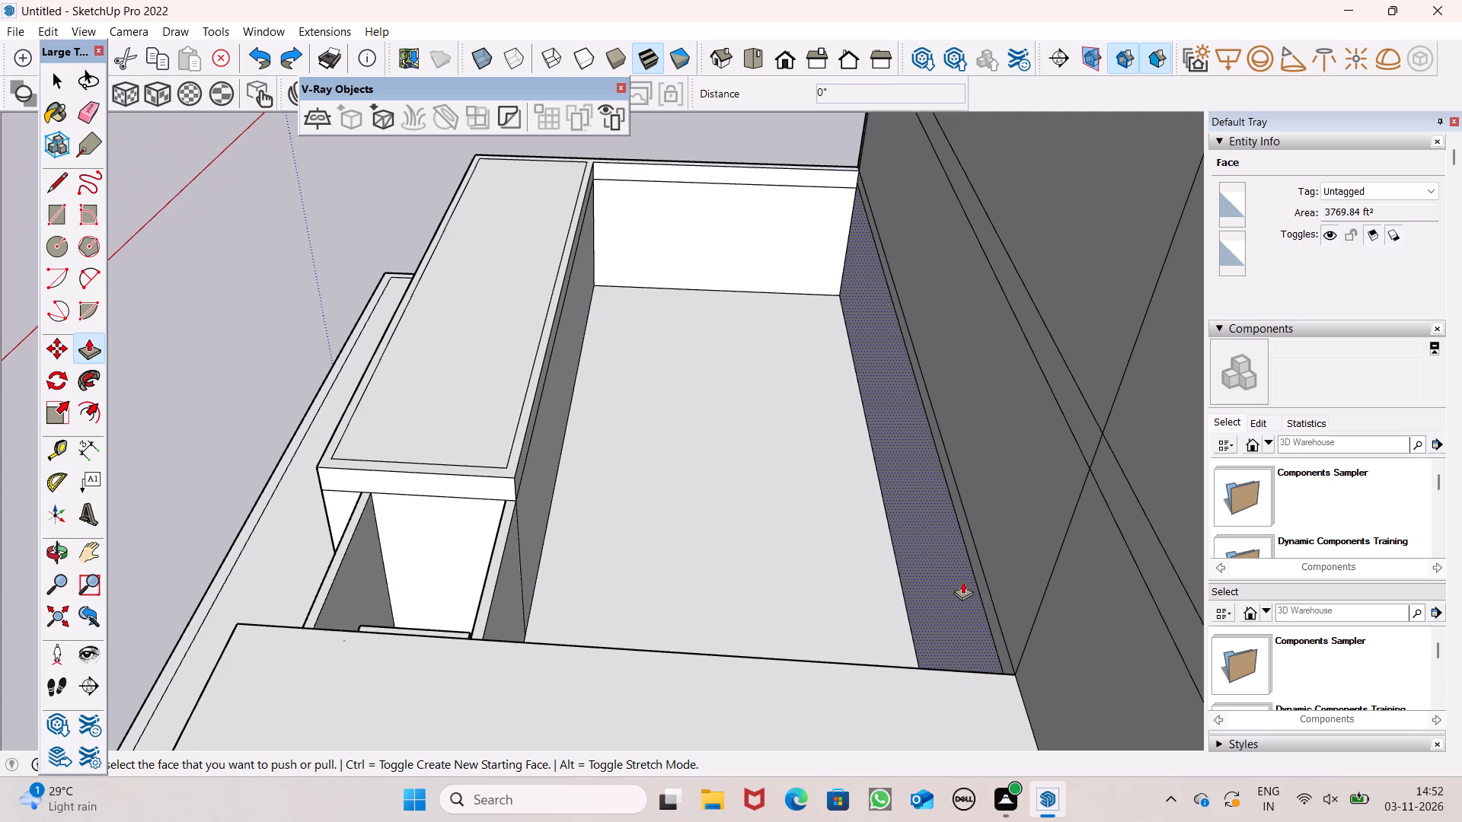
{"action": "left_click_drag", "start_coordinate": [977, 578], "coordinate": [972, 578]}
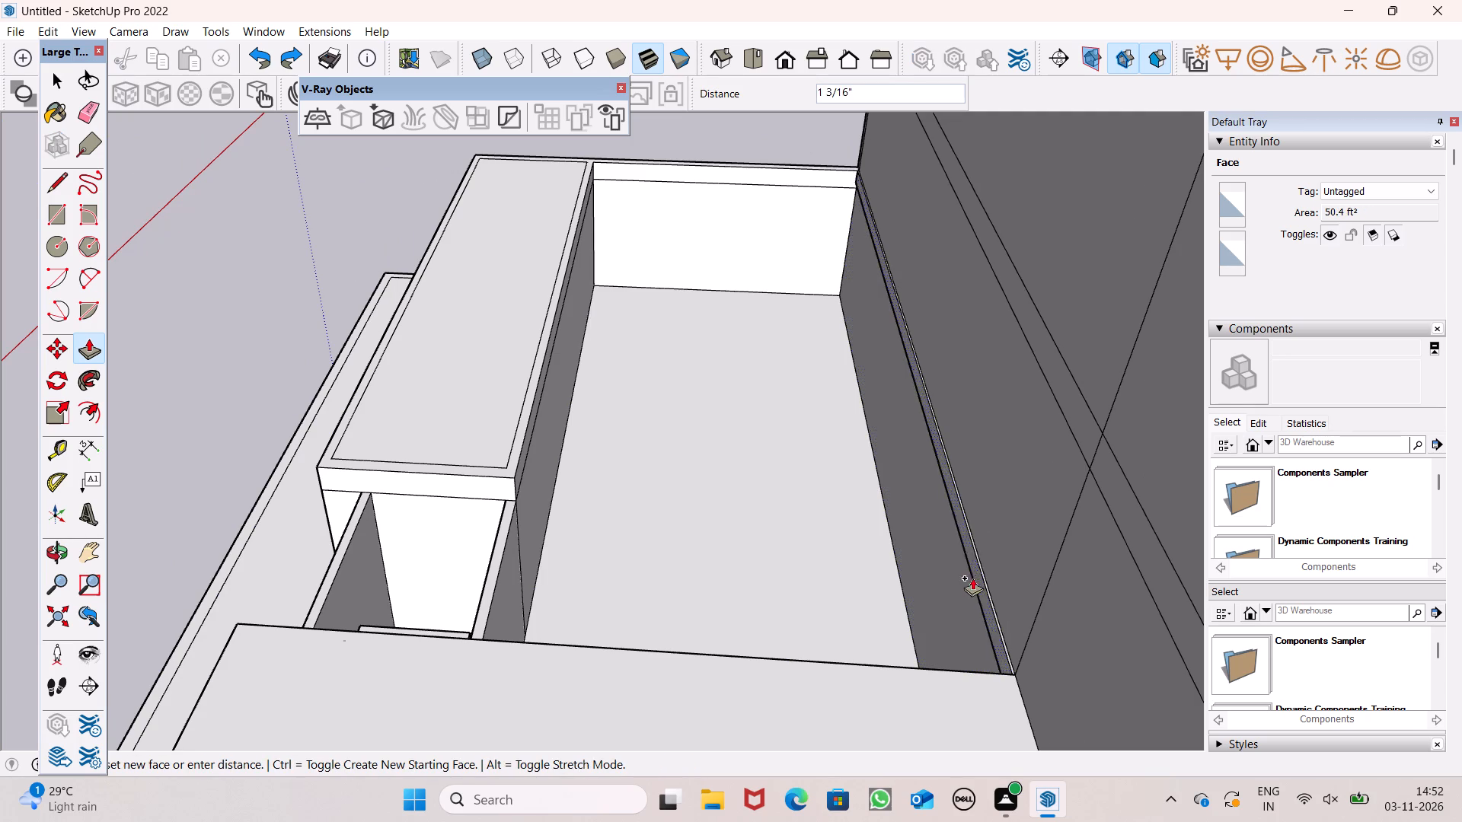
{"action": "left_click_drag", "start_coordinate": [972, 578], "coordinate": [518, 474]}
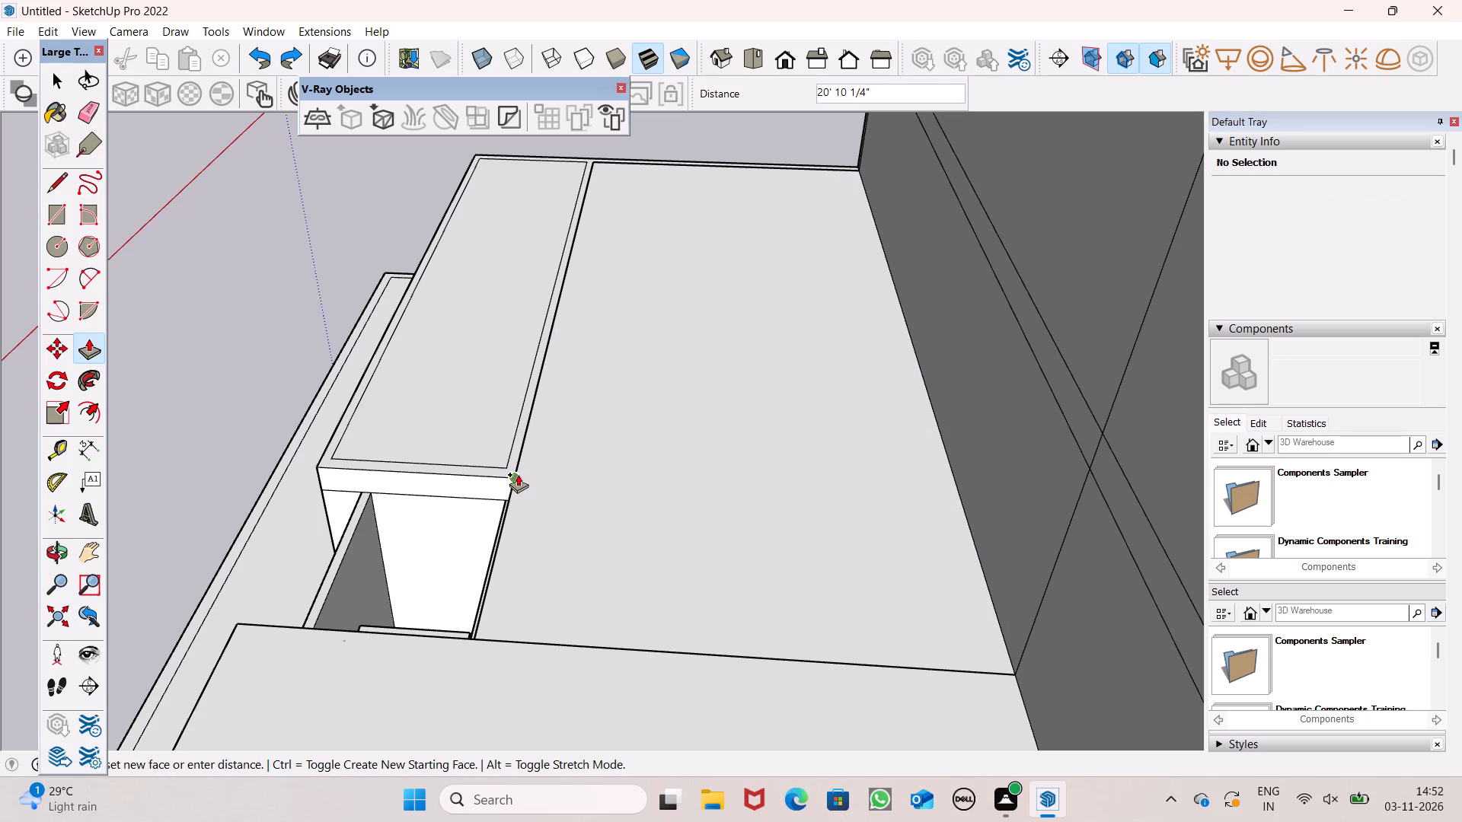
{"action": "left_click_drag", "start_coordinate": [518, 474], "coordinate": [517, 479]}
Pull the top of the tower-side thin wall up 5" and a further 1' to finish flush with the roof slab's top.
{"action": "middle_click_drag", "start_coordinate": [496, 511], "coordinate": [860, 459]}
{"action": "scroll", "coordinate": [862, 473], "scroll_direction": "up", "scroll_amount": 6}
{"action": "scroll", "coordinate": [869, 544], "scroll_direction": "up", "scroll_amount": 2}
{"action": "middle_click_drag", "start_coordinate": [868, 543], "coordinate": [819, 572]}
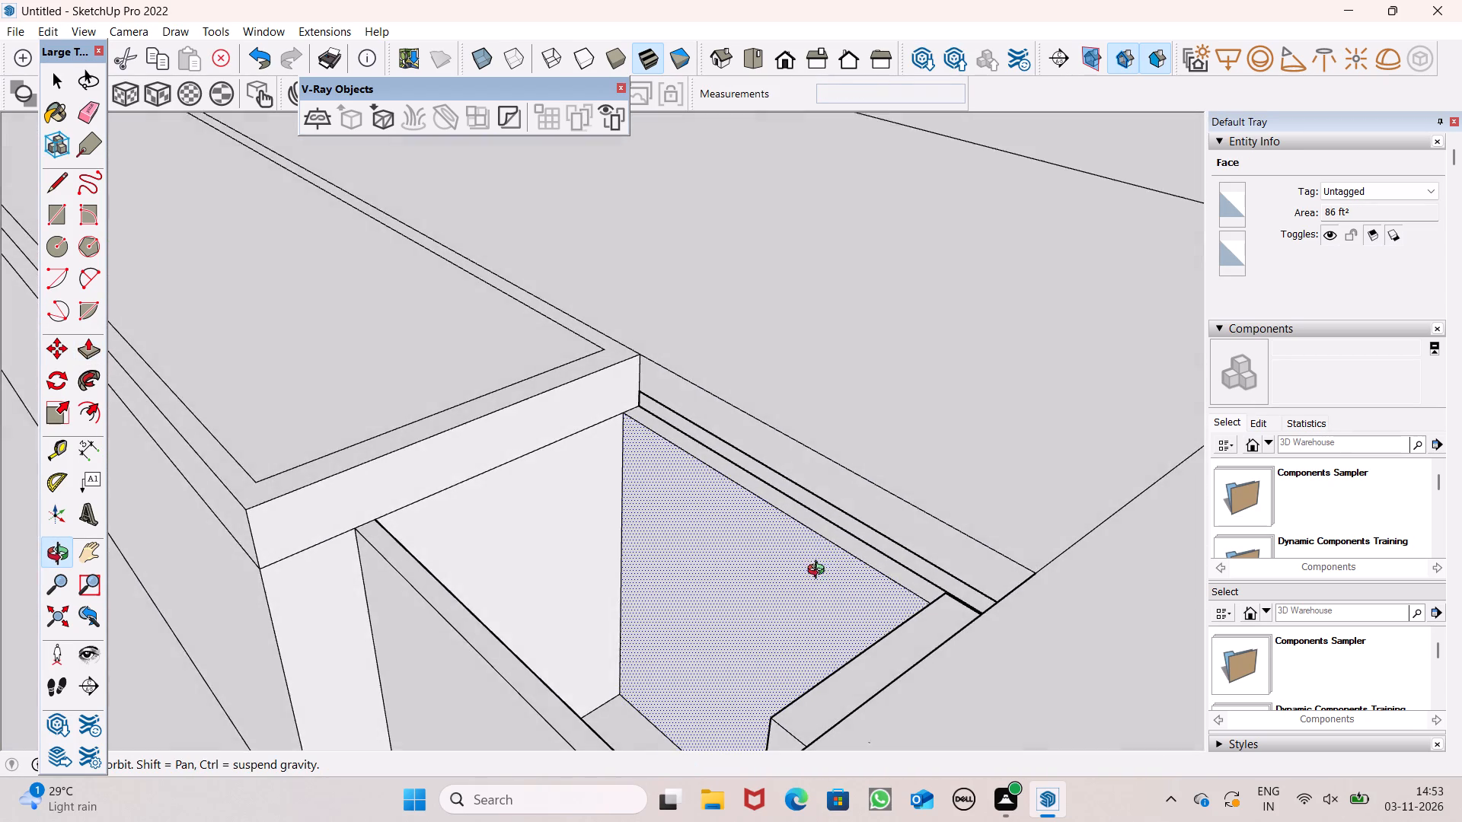
{"action": "middle_click_drag", "start_coordinate": [819, 572], "coordinate": [818, 575]}
{"action": "scroll", "coordinate": [819, 556], "scroll_direction": "up", "scroll_amount": 5}
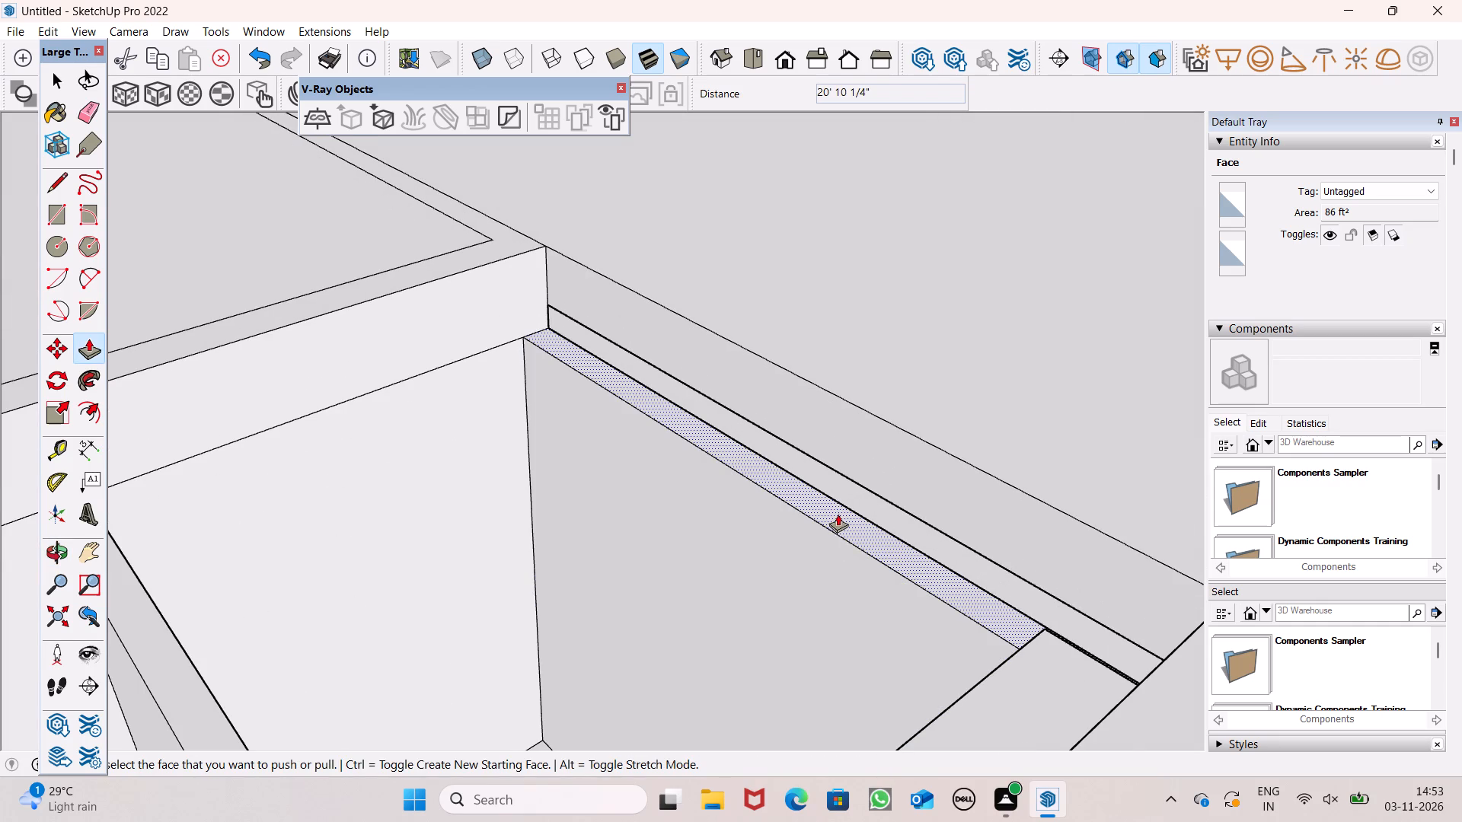
{"action": "left_click_drag", "start_coordinate": [844, 511], "coordinate": [938, 444]}
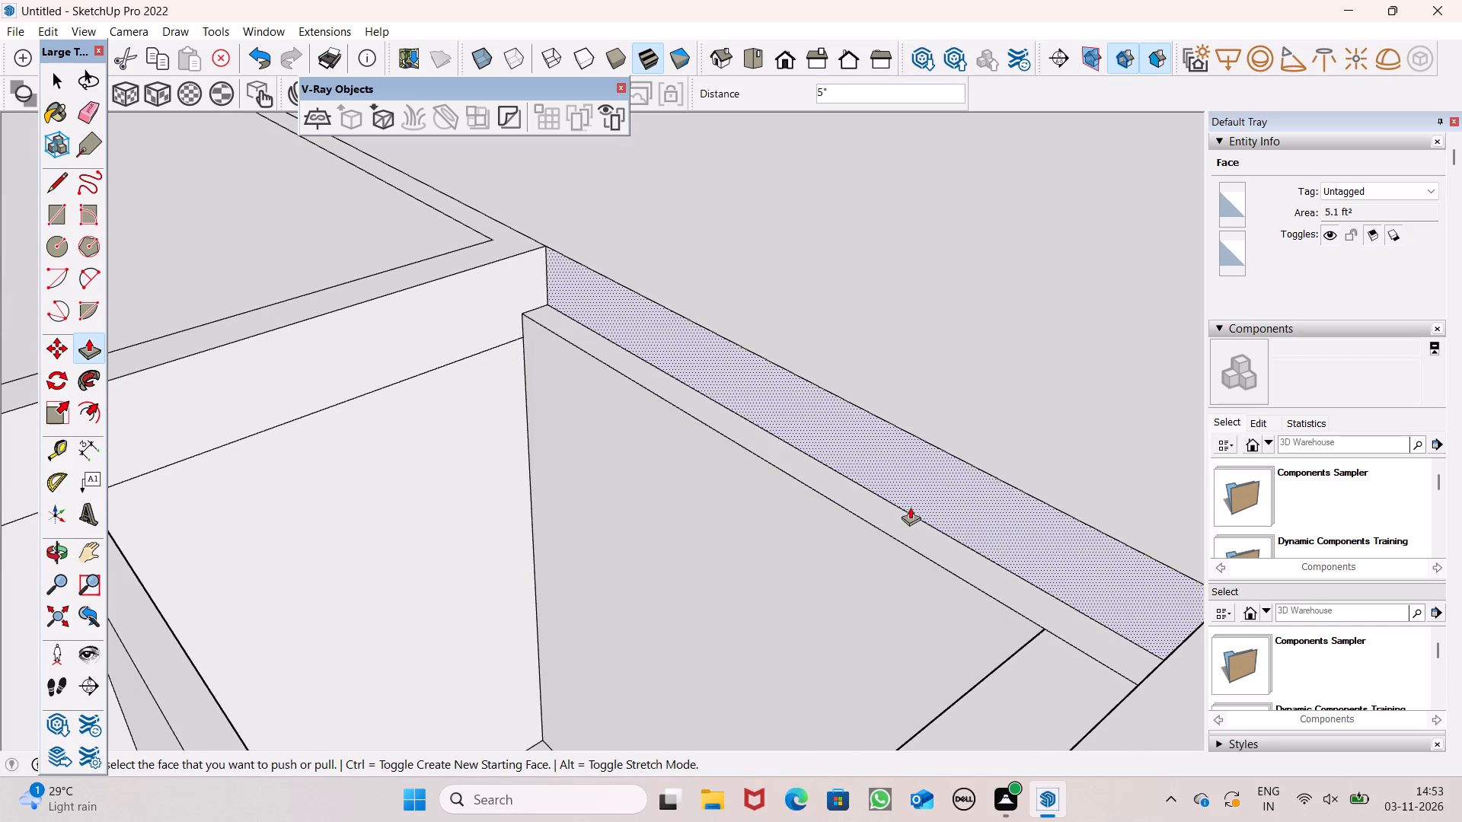
{"action": "left_click_drag", "start_coordinate": [892, 523], "coordinate": [985, 470]}
{"action": "scroll", "coordinate": [829, 350], "scroll_direction": "down", "scroll_amount": 7}
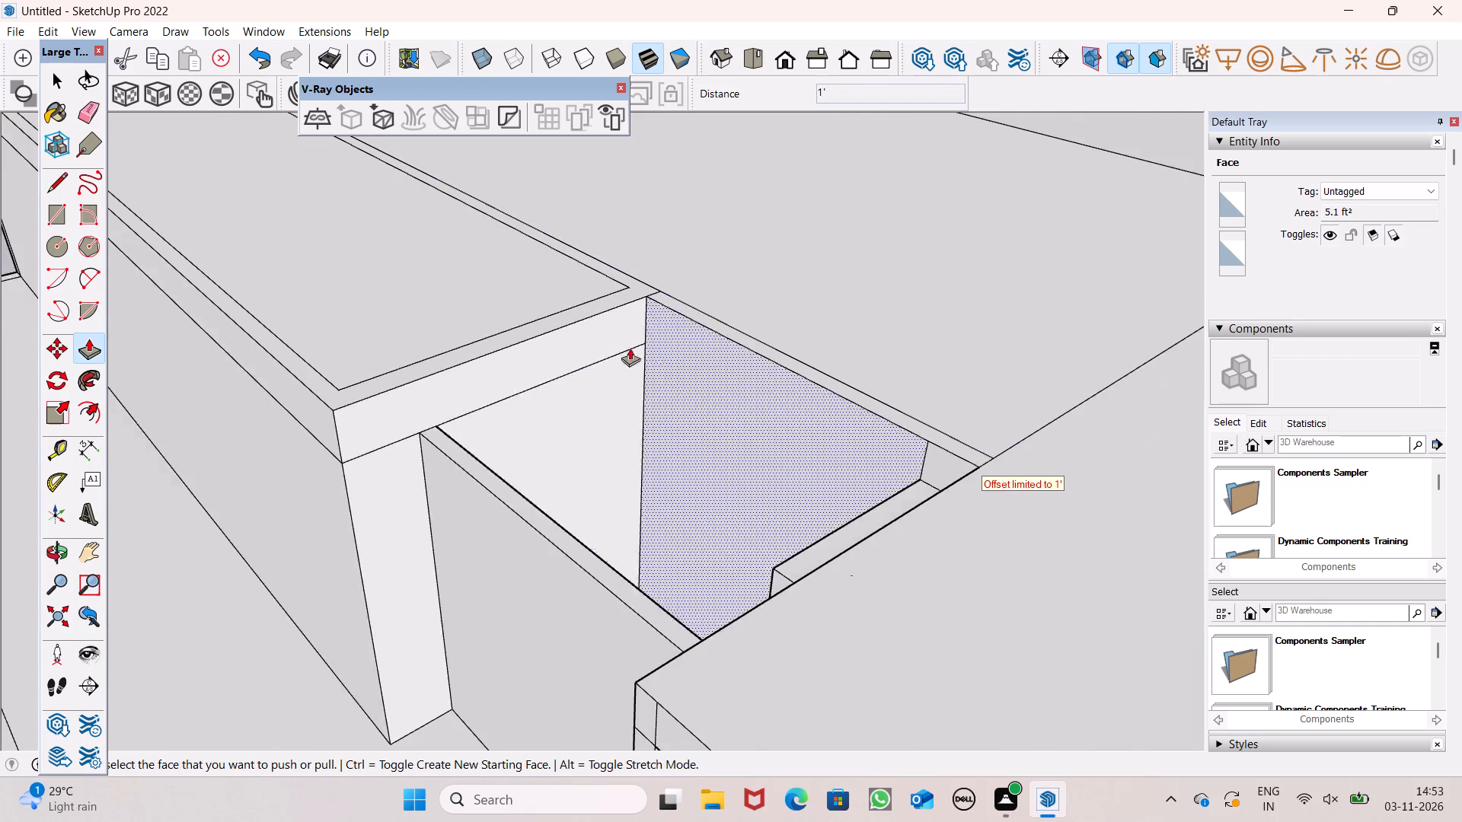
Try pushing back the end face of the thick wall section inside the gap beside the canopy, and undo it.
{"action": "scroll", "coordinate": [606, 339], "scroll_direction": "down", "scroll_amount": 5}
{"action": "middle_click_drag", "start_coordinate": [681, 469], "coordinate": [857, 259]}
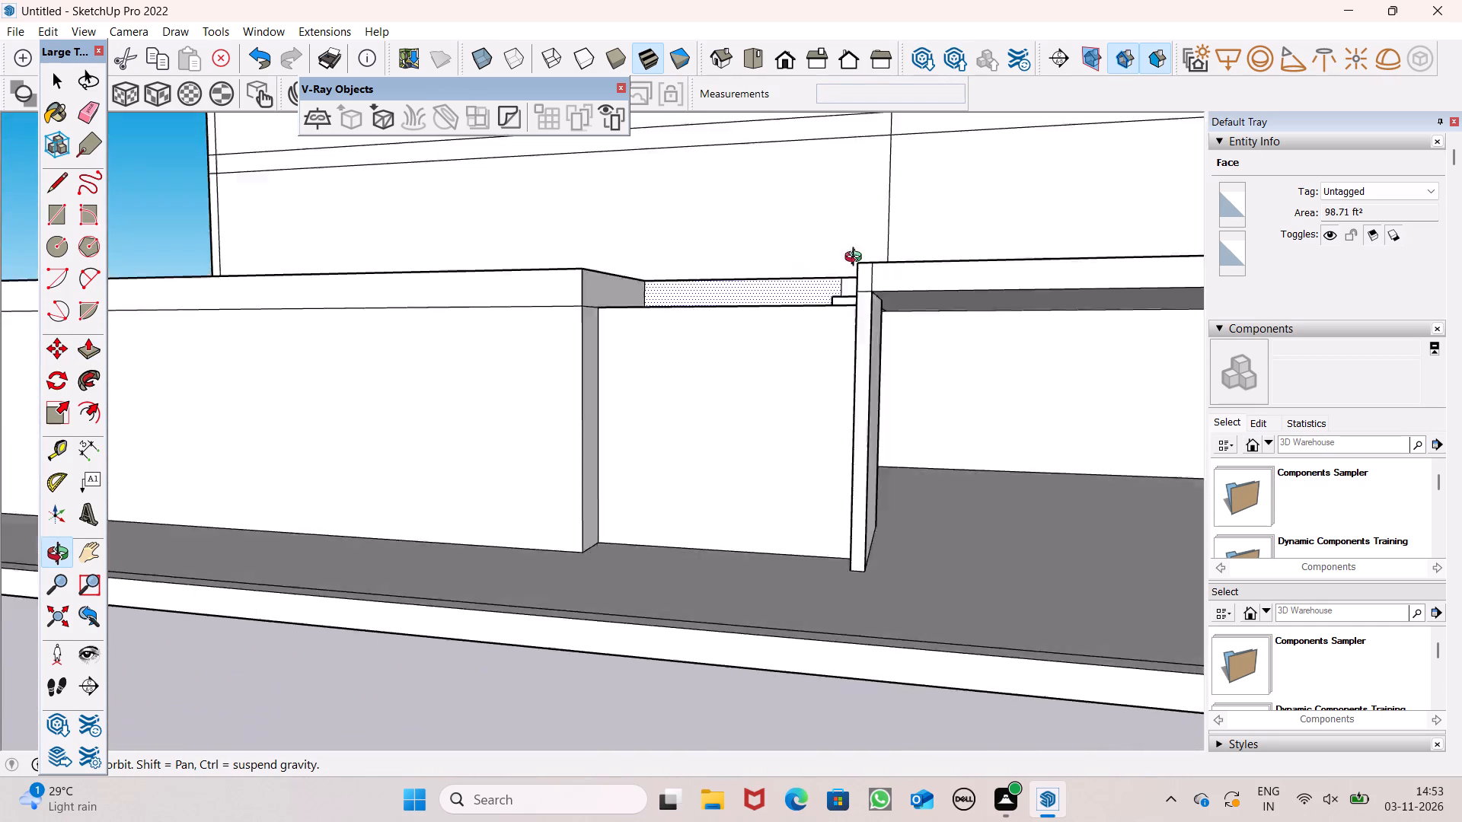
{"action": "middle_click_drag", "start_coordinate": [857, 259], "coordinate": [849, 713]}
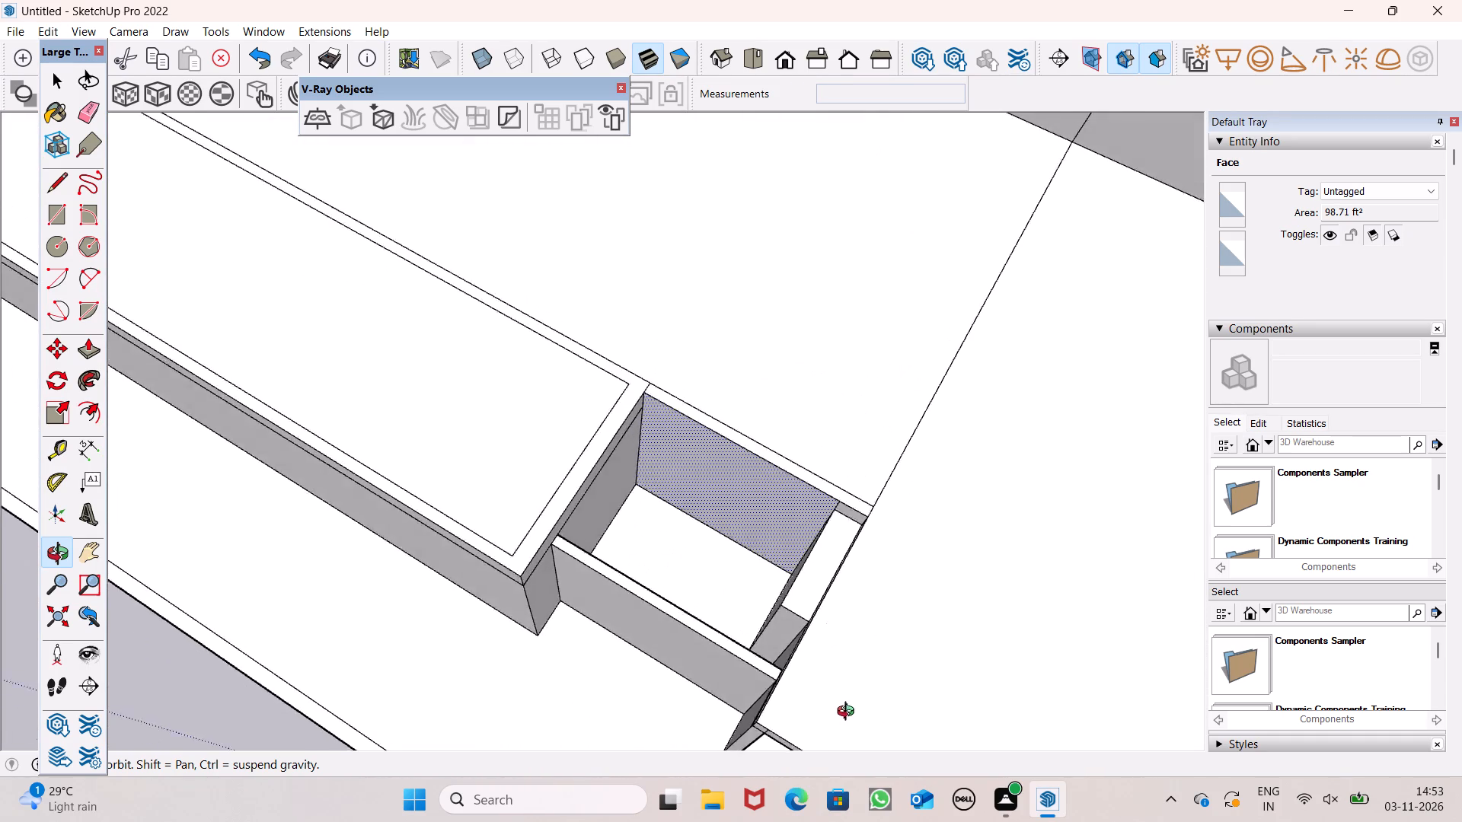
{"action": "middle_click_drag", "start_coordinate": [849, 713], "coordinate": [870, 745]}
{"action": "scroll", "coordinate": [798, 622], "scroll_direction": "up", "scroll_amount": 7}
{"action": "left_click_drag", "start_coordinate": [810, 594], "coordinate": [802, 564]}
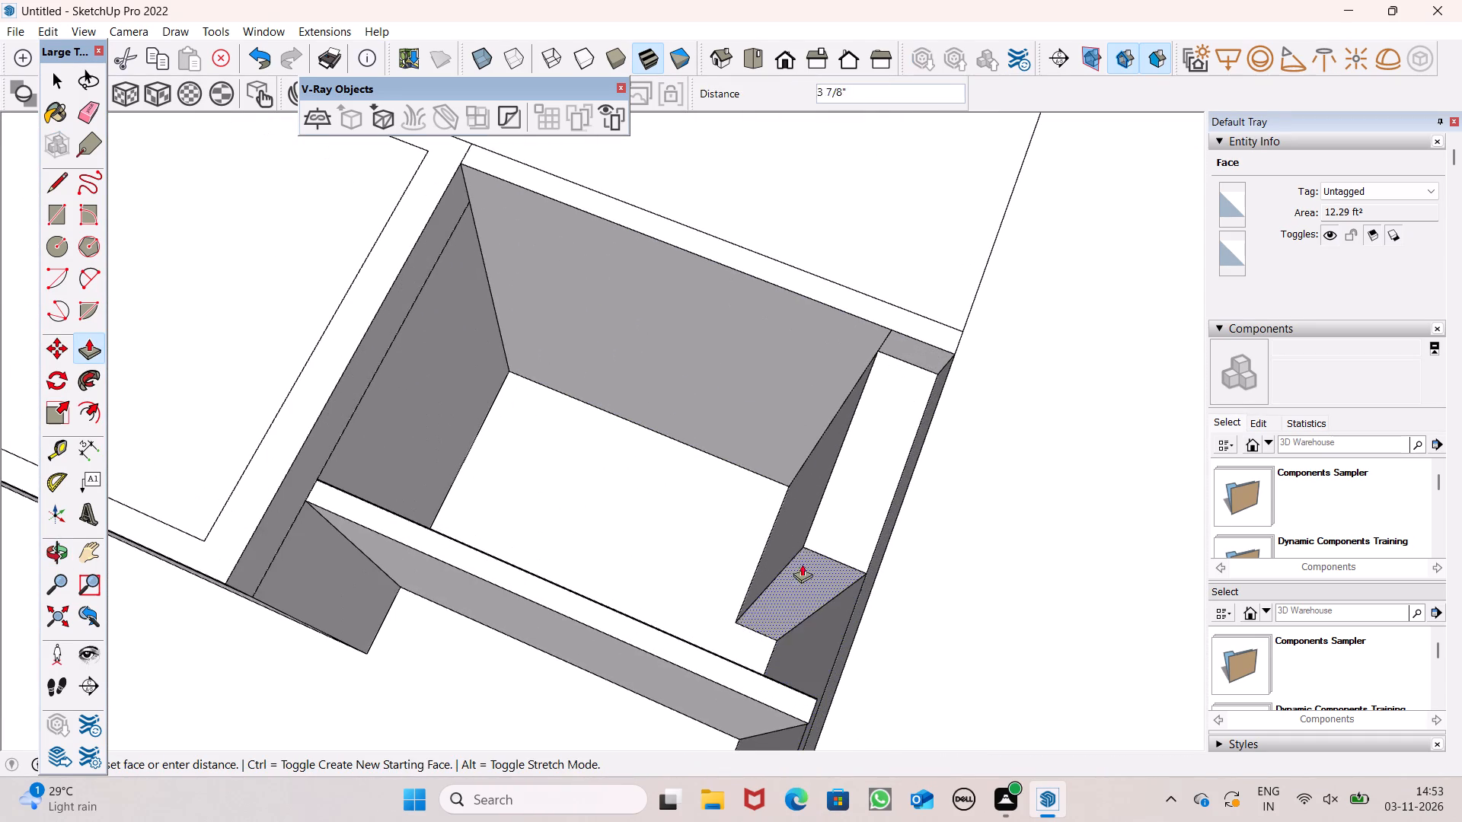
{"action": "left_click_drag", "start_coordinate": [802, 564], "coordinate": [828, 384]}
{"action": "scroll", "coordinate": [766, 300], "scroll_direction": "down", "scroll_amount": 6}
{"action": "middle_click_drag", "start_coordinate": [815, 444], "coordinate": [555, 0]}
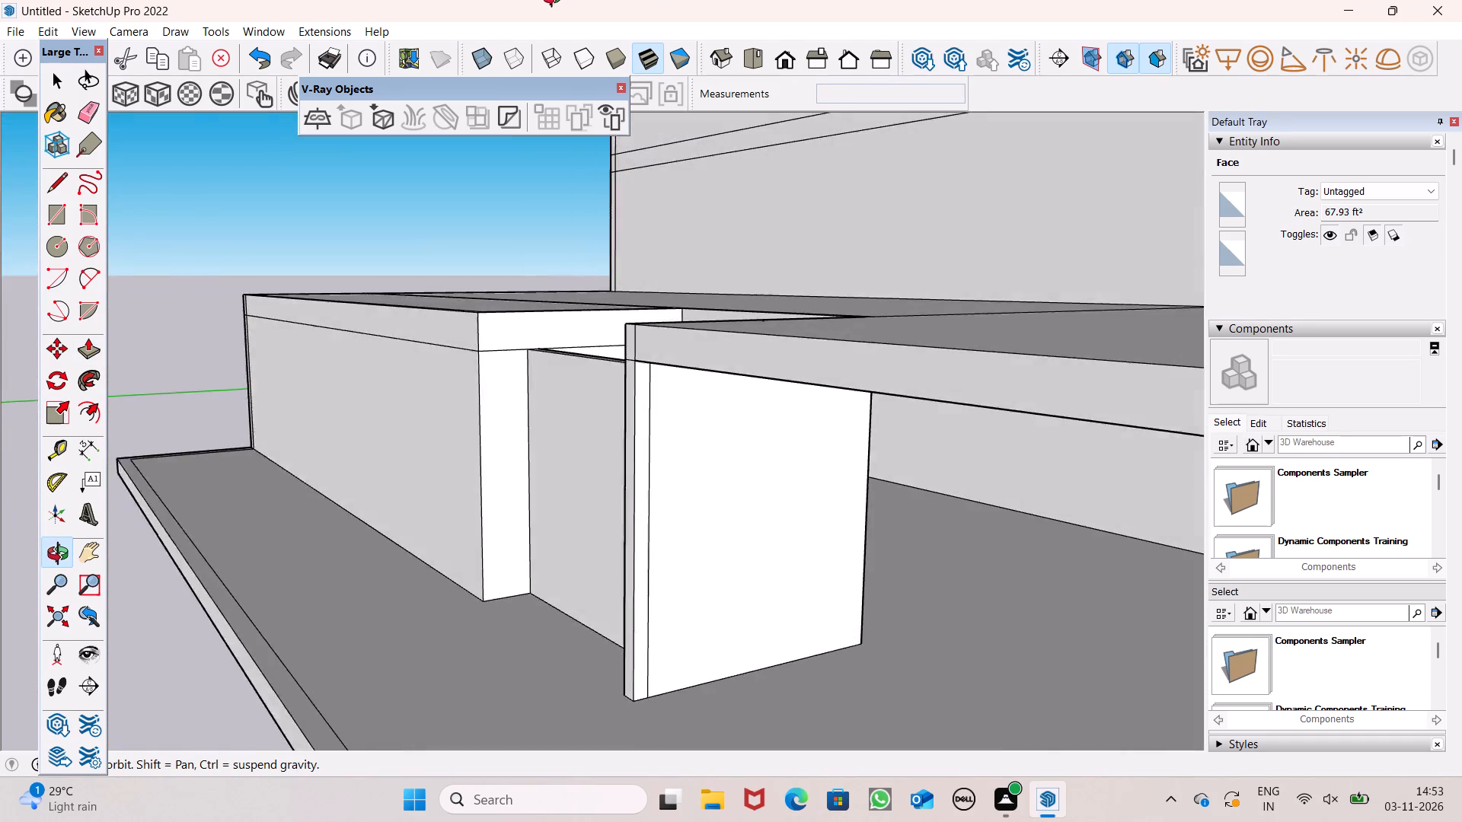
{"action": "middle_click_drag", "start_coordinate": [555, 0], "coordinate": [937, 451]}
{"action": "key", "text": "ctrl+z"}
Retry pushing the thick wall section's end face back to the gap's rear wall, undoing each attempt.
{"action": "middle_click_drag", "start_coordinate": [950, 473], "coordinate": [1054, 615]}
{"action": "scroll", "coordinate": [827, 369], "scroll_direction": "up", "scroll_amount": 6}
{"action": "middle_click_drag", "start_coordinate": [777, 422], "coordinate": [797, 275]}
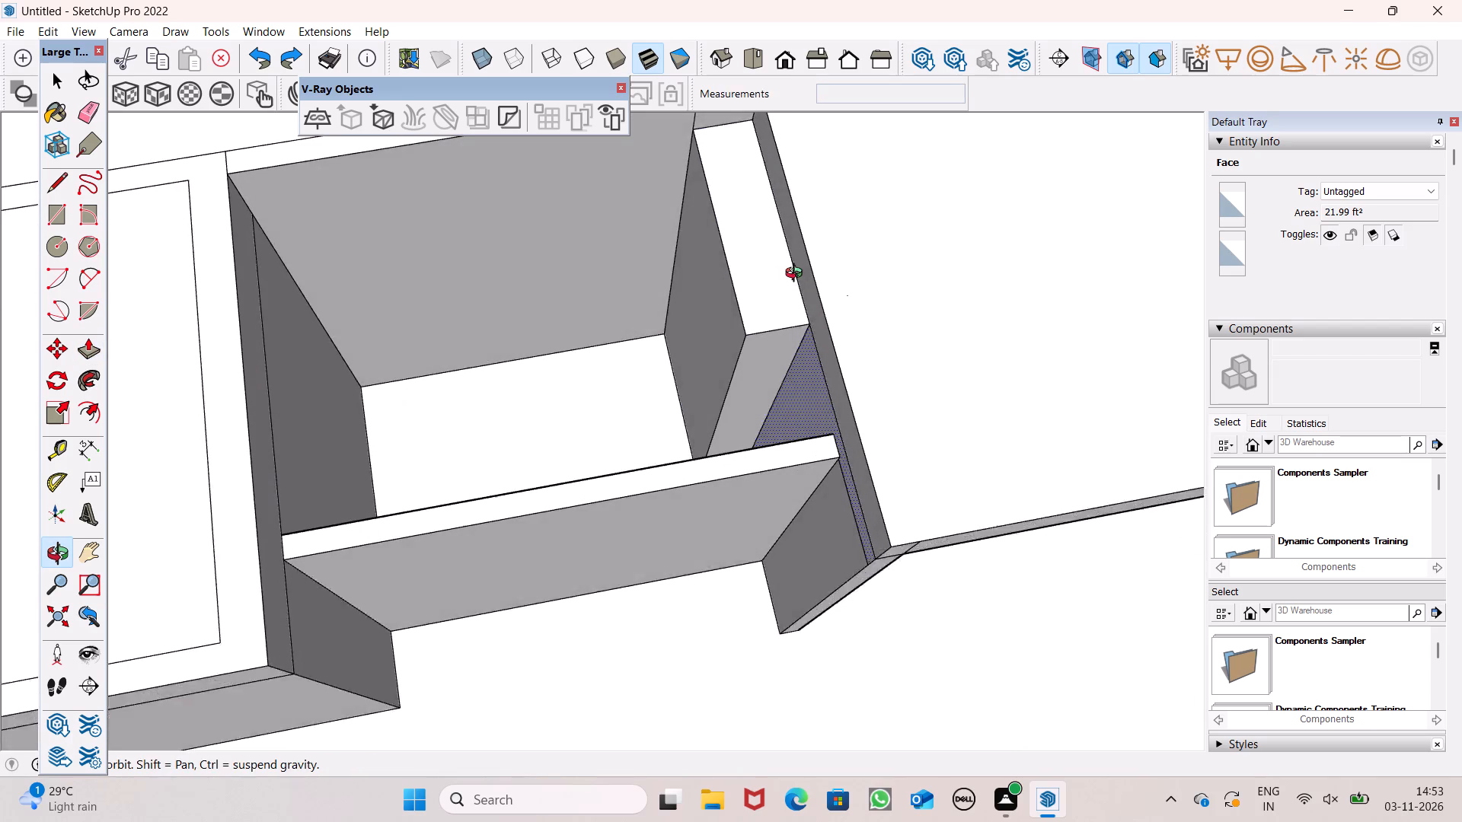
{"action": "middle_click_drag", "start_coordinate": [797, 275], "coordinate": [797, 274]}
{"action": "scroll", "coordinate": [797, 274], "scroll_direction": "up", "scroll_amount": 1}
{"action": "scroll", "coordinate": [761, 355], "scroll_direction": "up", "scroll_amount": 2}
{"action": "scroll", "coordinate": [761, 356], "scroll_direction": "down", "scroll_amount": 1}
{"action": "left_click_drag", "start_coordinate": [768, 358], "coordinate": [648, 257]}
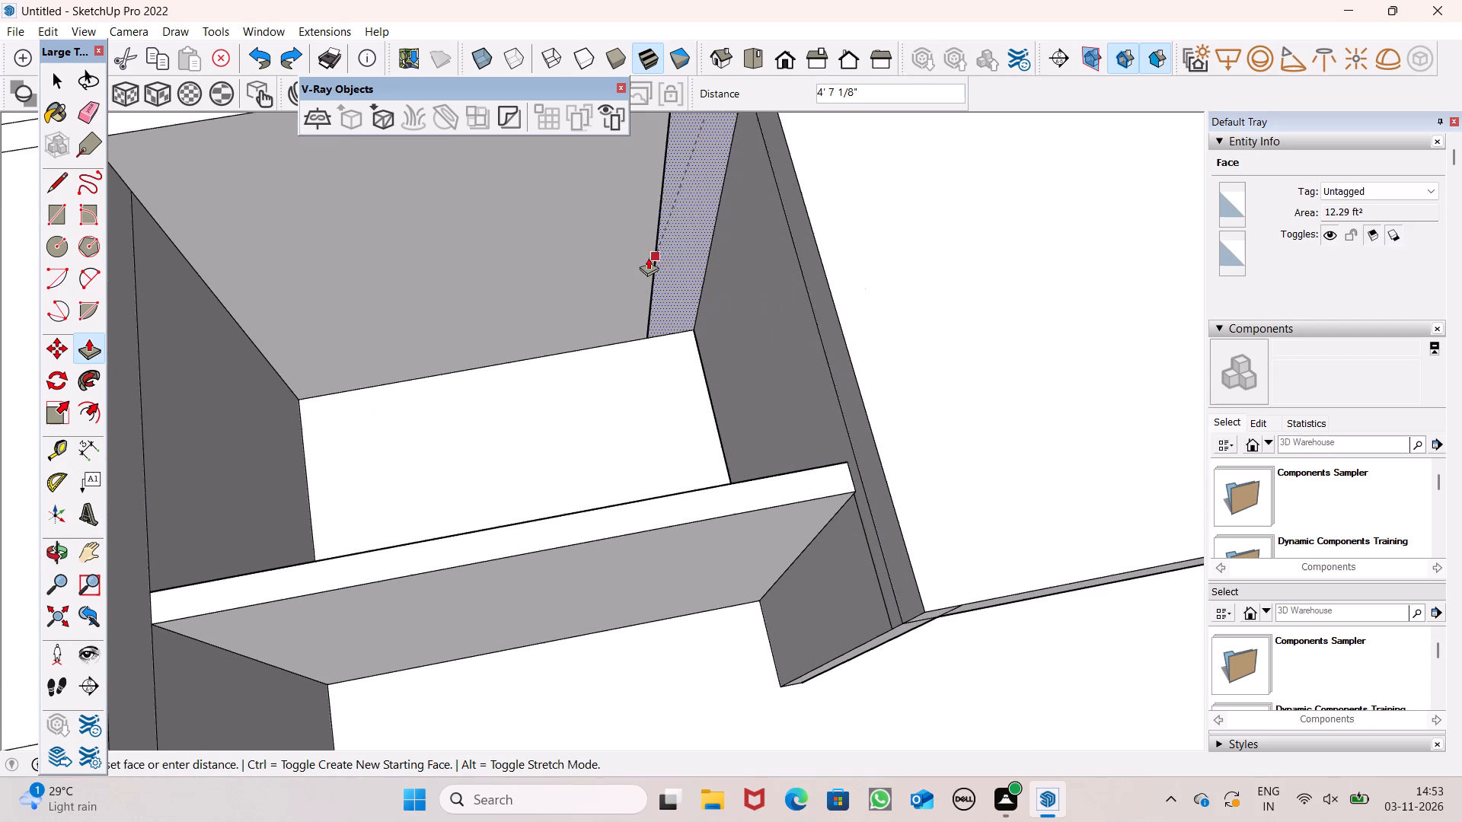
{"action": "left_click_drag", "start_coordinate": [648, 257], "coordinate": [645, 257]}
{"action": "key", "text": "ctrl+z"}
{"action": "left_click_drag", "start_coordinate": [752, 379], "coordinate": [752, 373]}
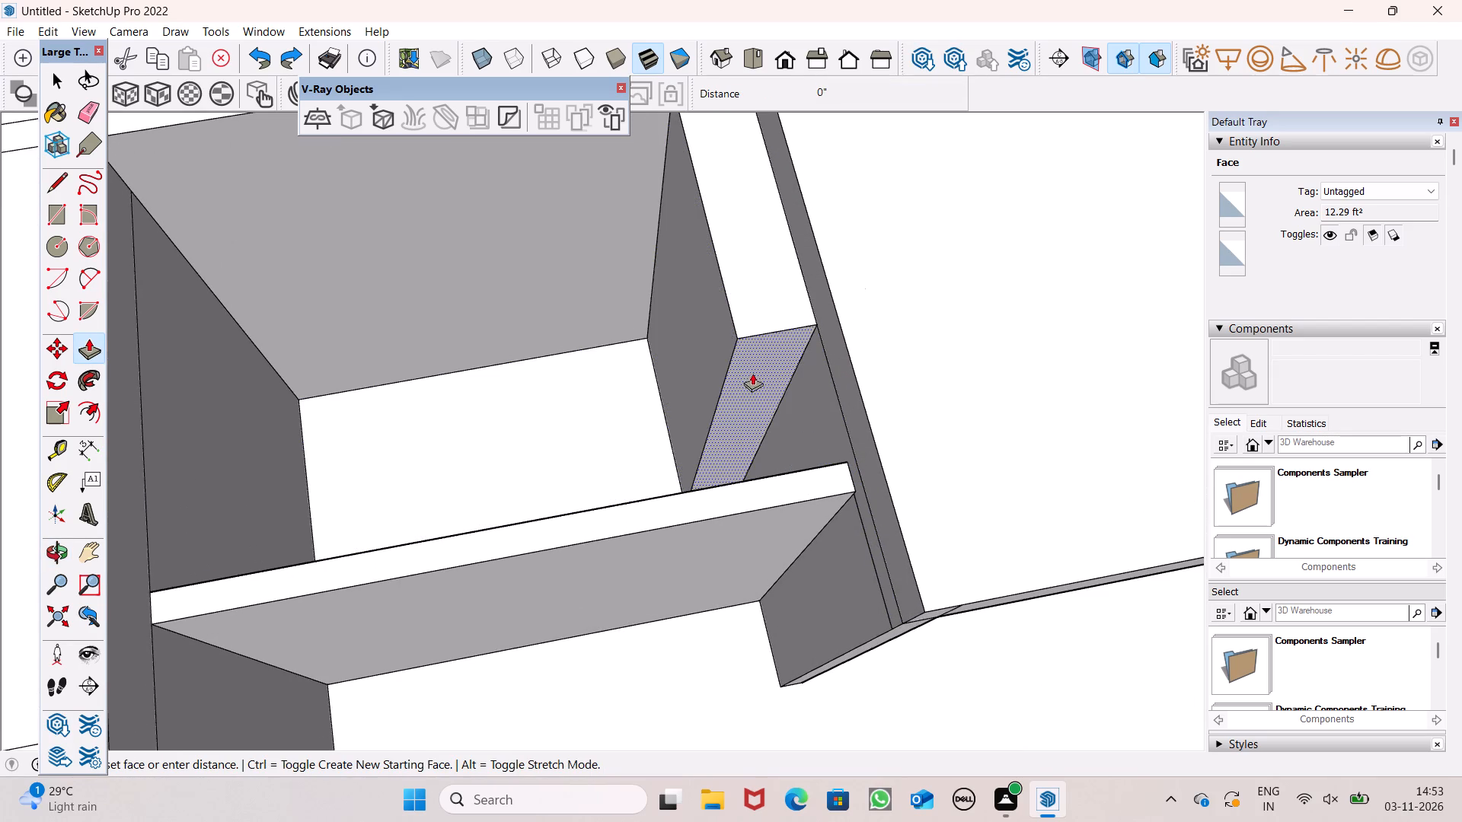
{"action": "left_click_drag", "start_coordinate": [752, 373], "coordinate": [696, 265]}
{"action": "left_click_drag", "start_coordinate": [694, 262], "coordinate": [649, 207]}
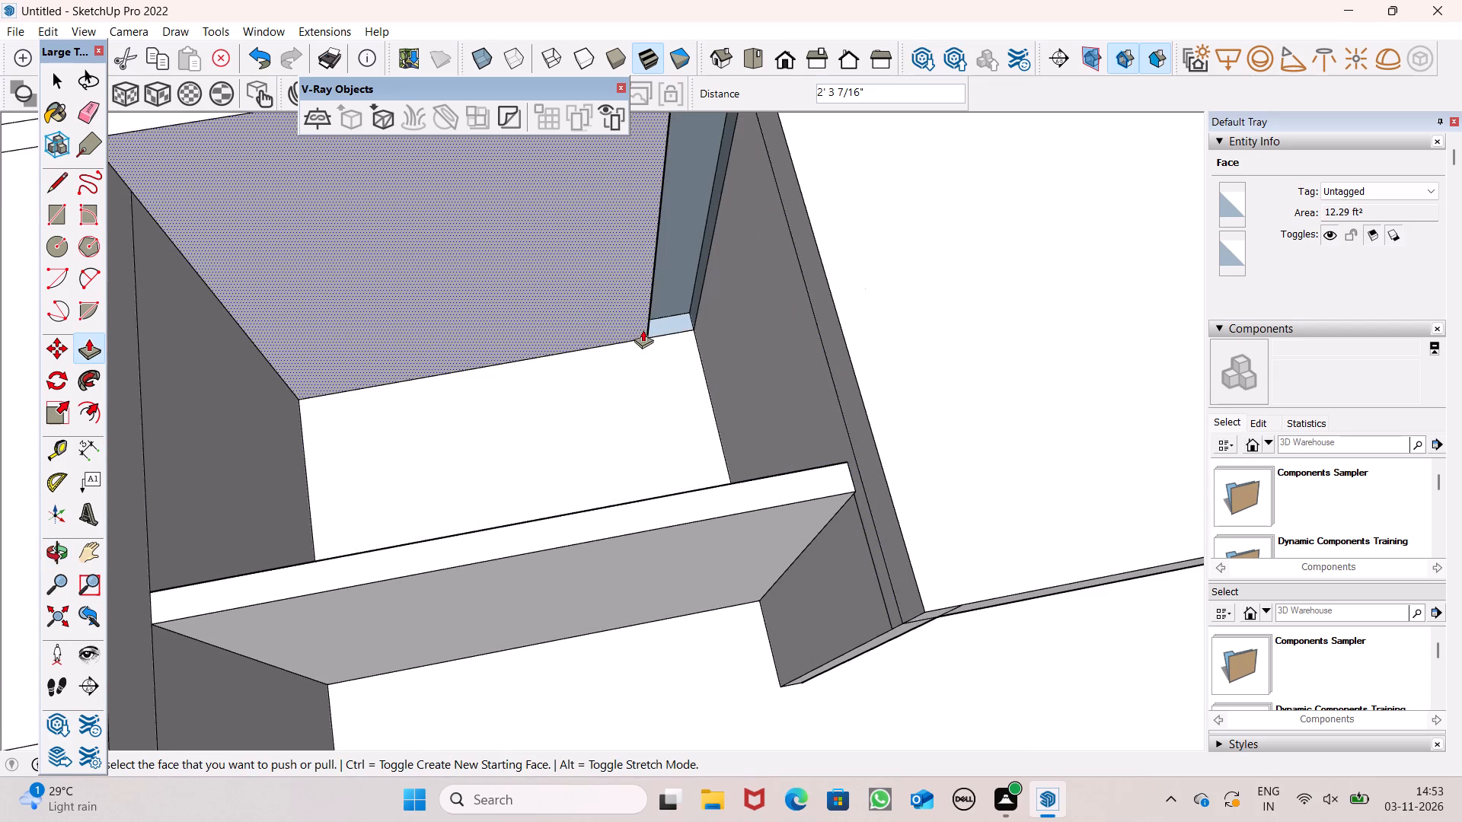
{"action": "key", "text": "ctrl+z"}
Push the thick wall section's end face back 2' 3", then push in the remaining sliver flush with the gap's rear wall.
{"action": "left_click_drag", "start_coordinate": [713, 311], "coordinate": [691, 221]}
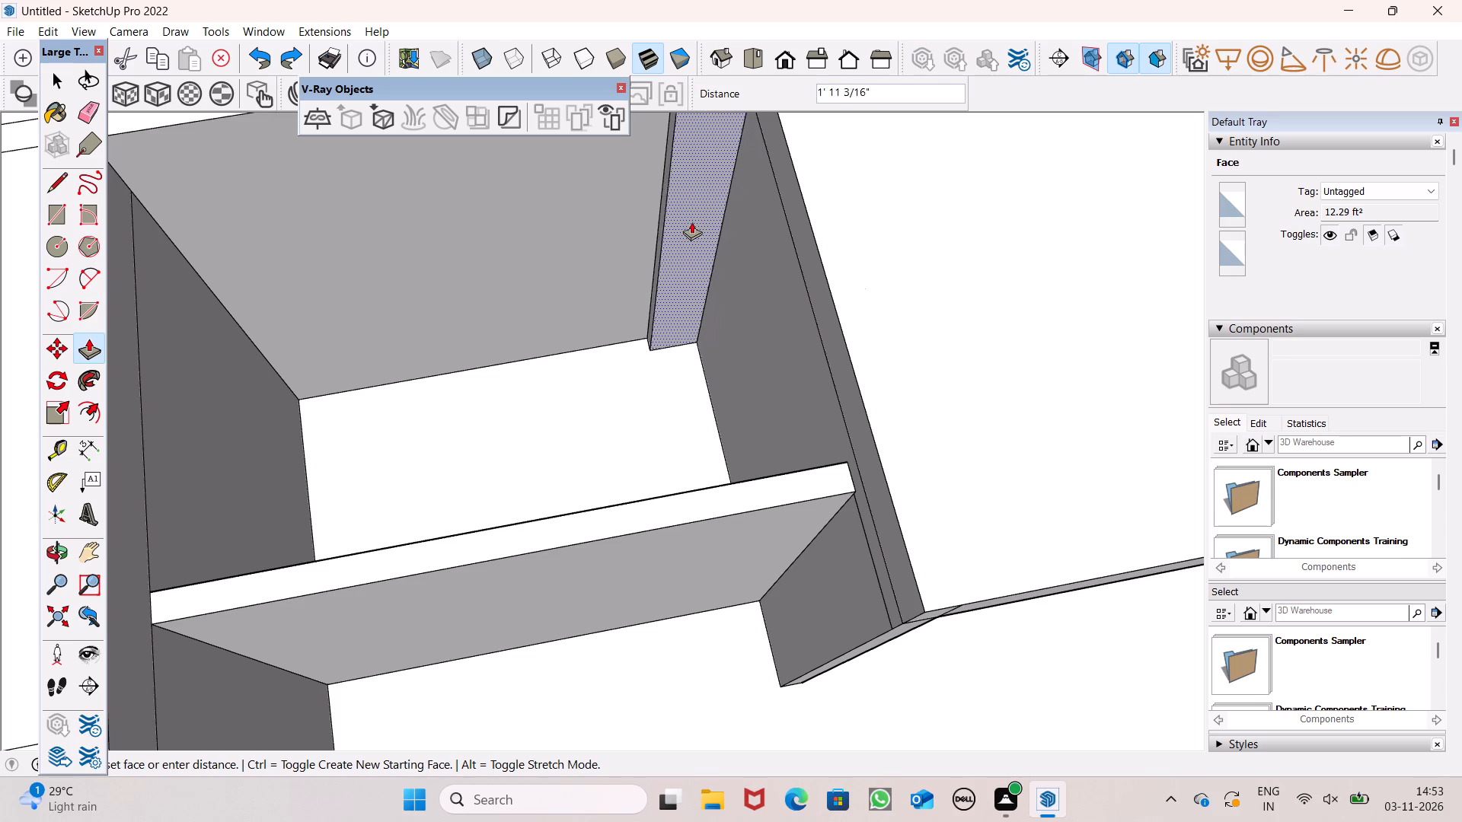
{"action": "left_click_drag", "start_coordinate": [691, 221], "coordinate": [691, 210]}
{"action": "scroll", "coordinate": [619, 344], "scroll_direction": "up", "scroll_amount": 12}
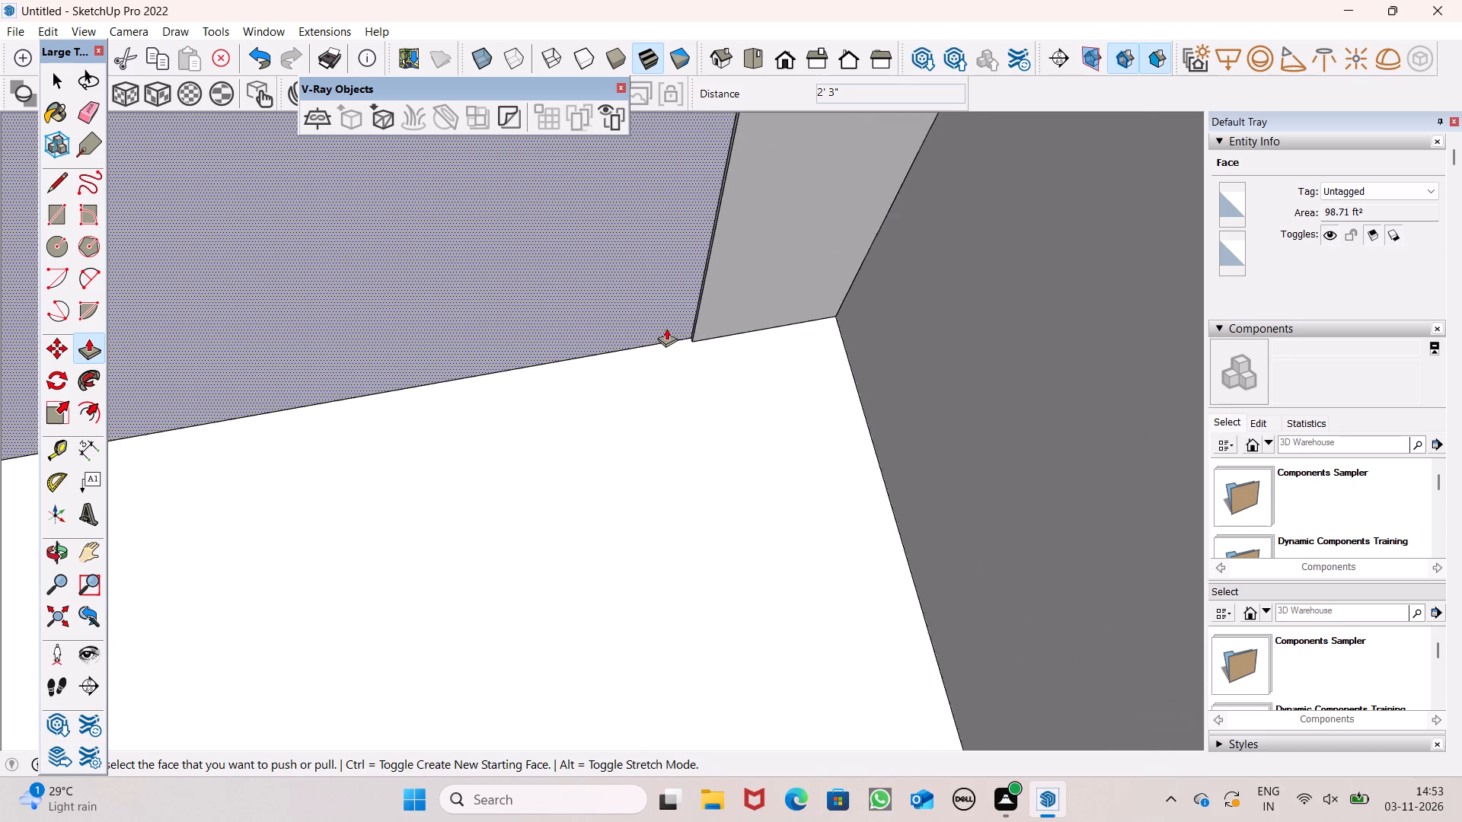
{"action": "scroll", "coordinate": [666, 328], "scroll_direction": "up", "scroll_amount": 15}
{"action": "left_click_drag", "start_coordinate": [726, 349], "coordinate": [718, 333]}
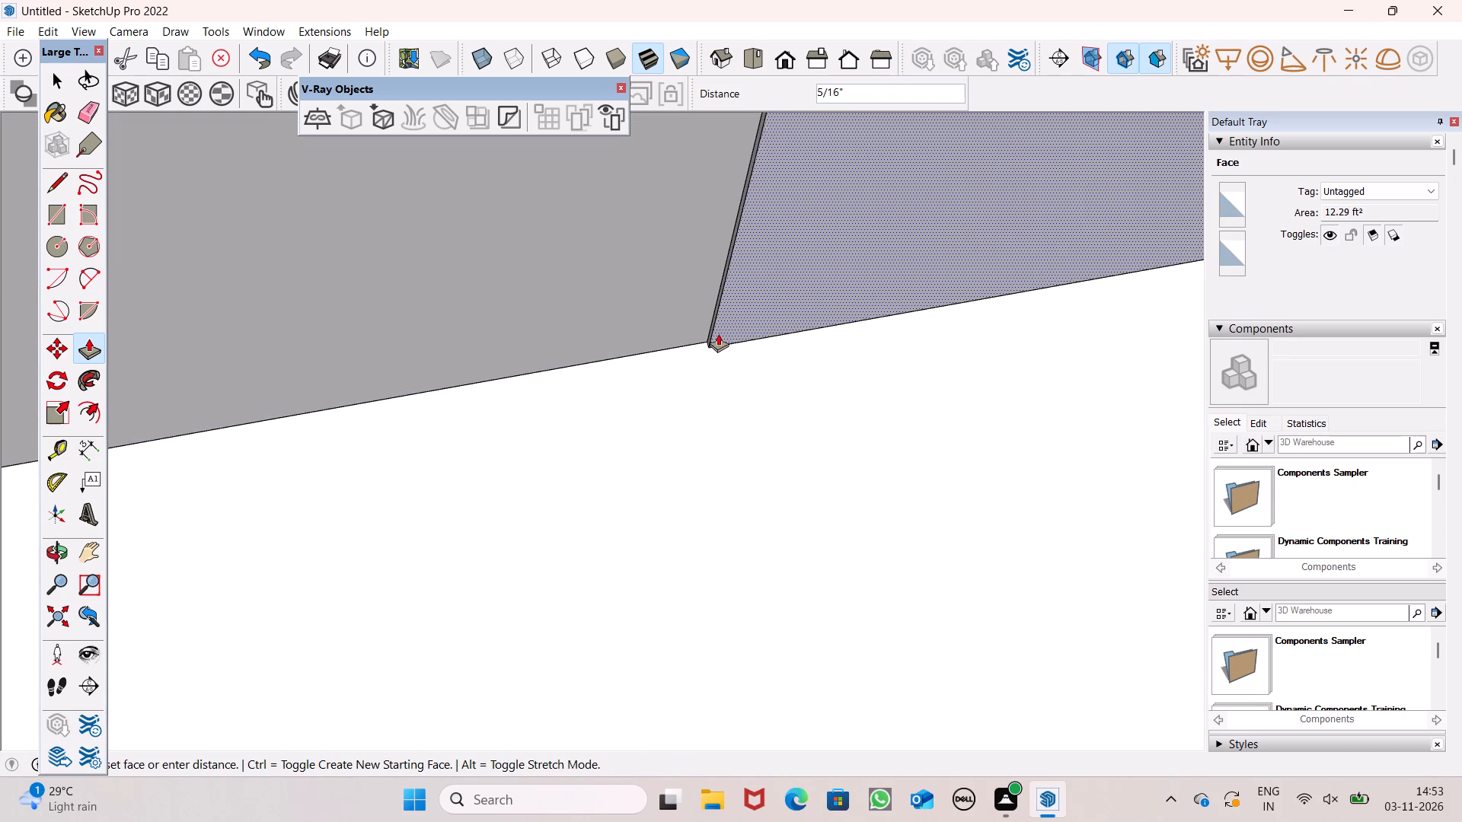
{"action": "left_click_drag", "start_coordinate": [718, 333], "coordinate": [717, 331]}
{"action": "key", "text": "space"}
Examine the low block, the gap and the canopy beside the tower from outside and above.
{"action": "scroll", "coordinate": [585, 370], "scroll_direction": "down", "scroll_amount": 12}
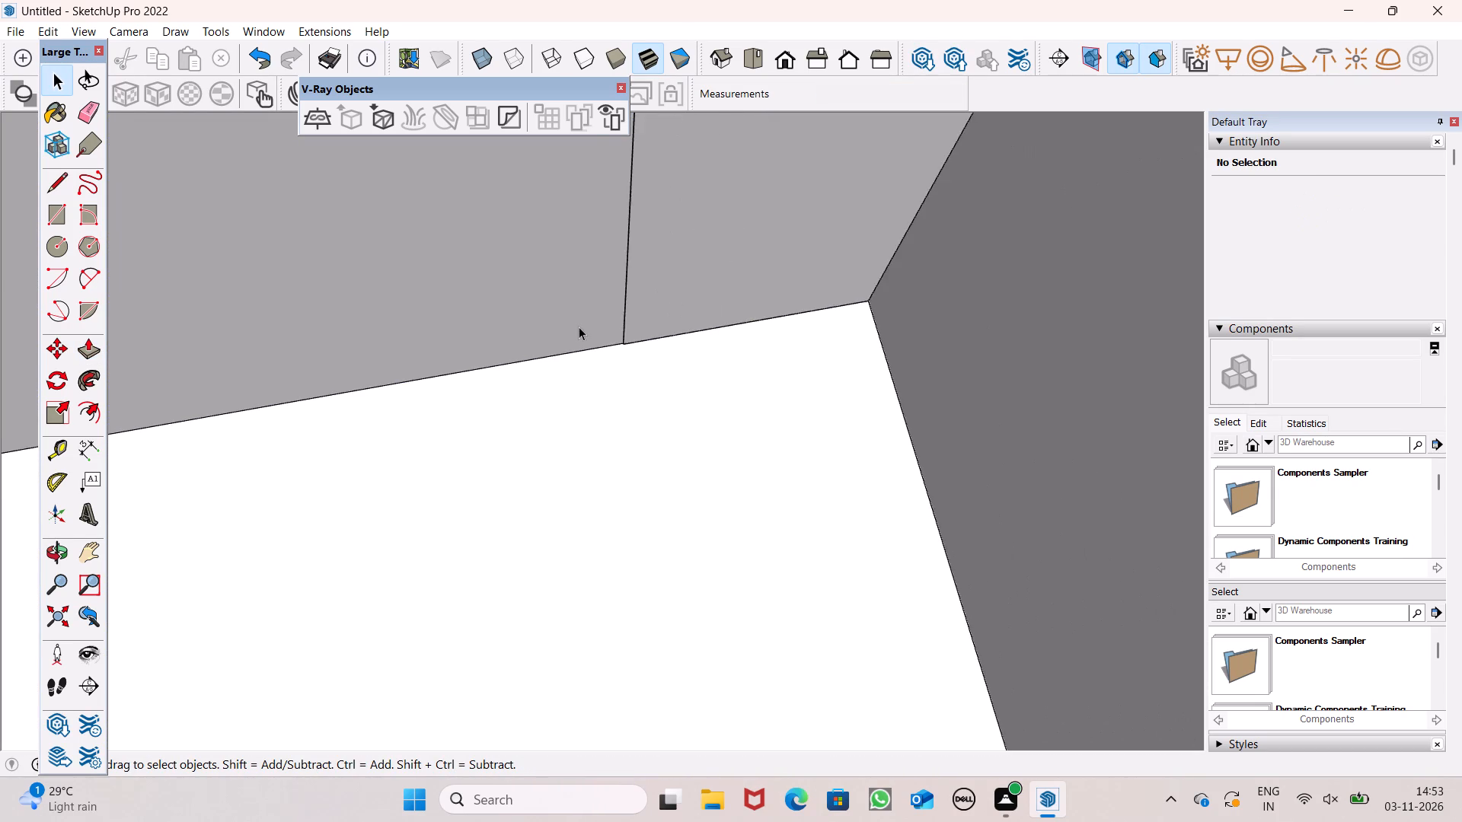
{"action": "scroll", "coordinate": [581, 314], "scroll_direction": "down", "scroll_amount": 13}
{"action": "scroll", "coordinate": [695, 269], "scroll_direction": "down", "scroll_amount": 13}
{"action": "middle_click_drag", "start_coordinate": [809, 380], "coordinate": [784, 267]}
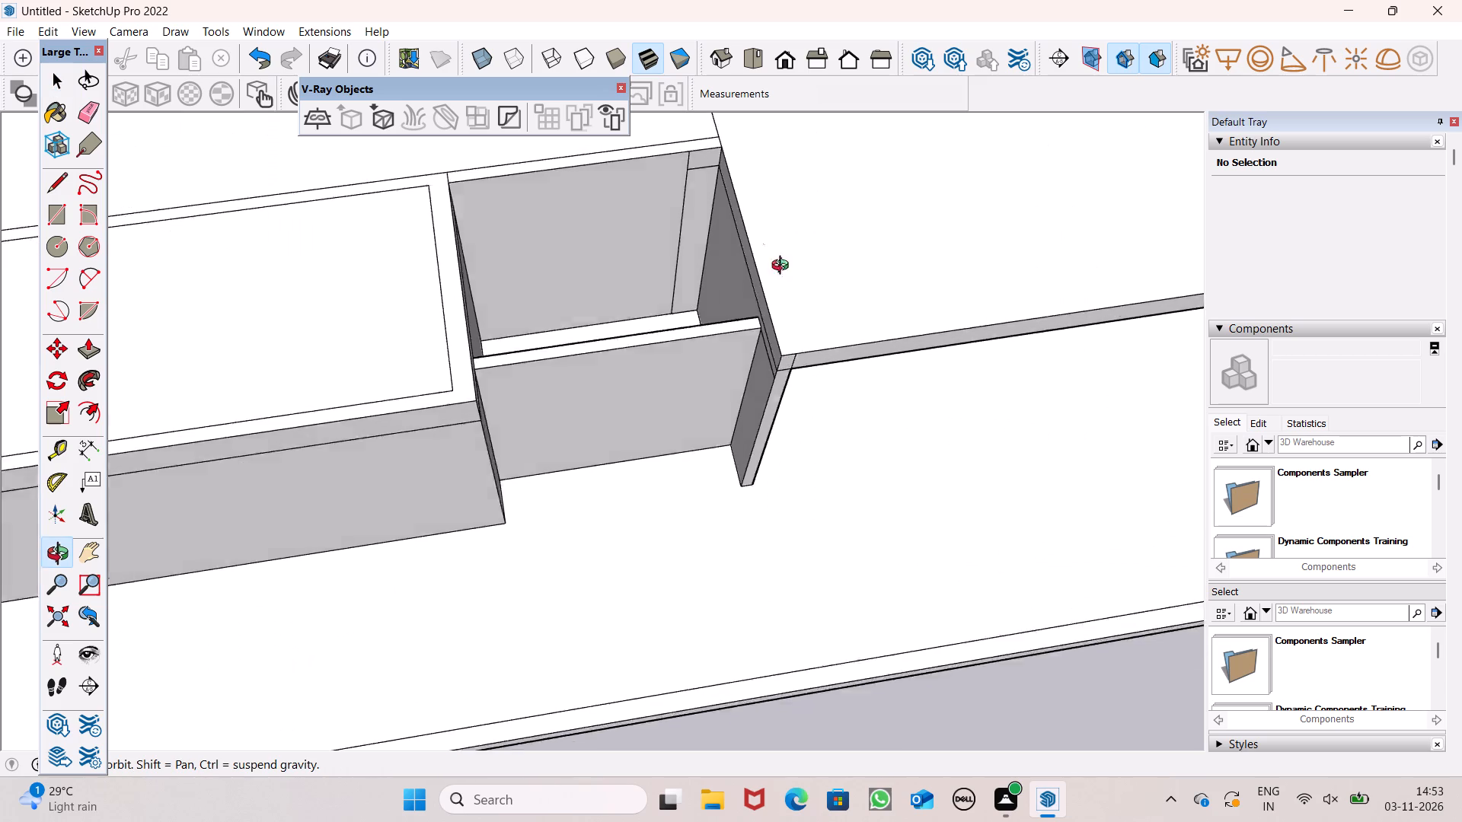
{"action": "middle_click_drag", "start_coordinate": [784, 267], "coordinate": [307, 30]}
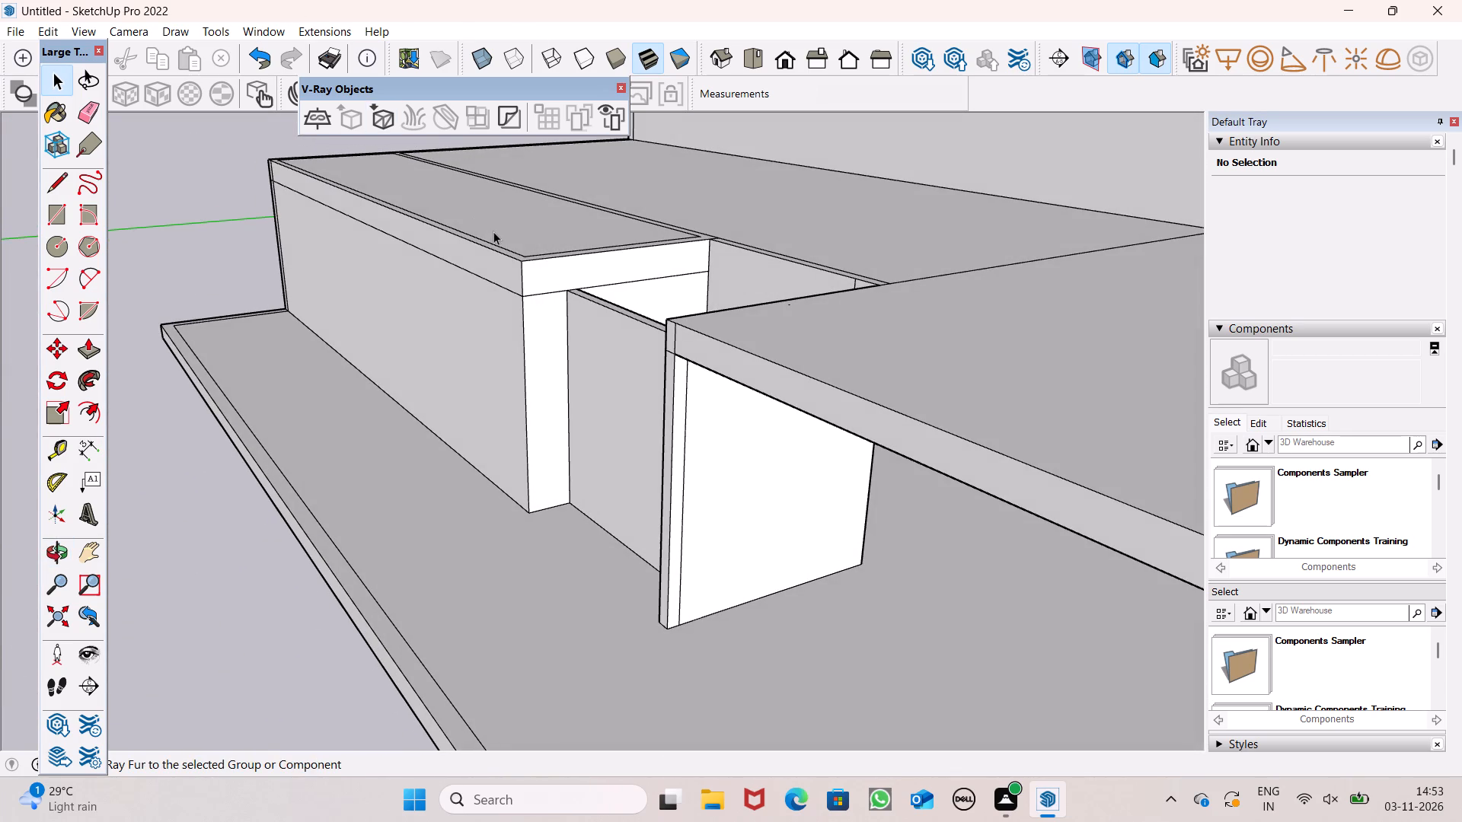
{"action": "scroll", "coordinate": [512, 311], "scroll_direction": "down", "scroll_amount": 4}
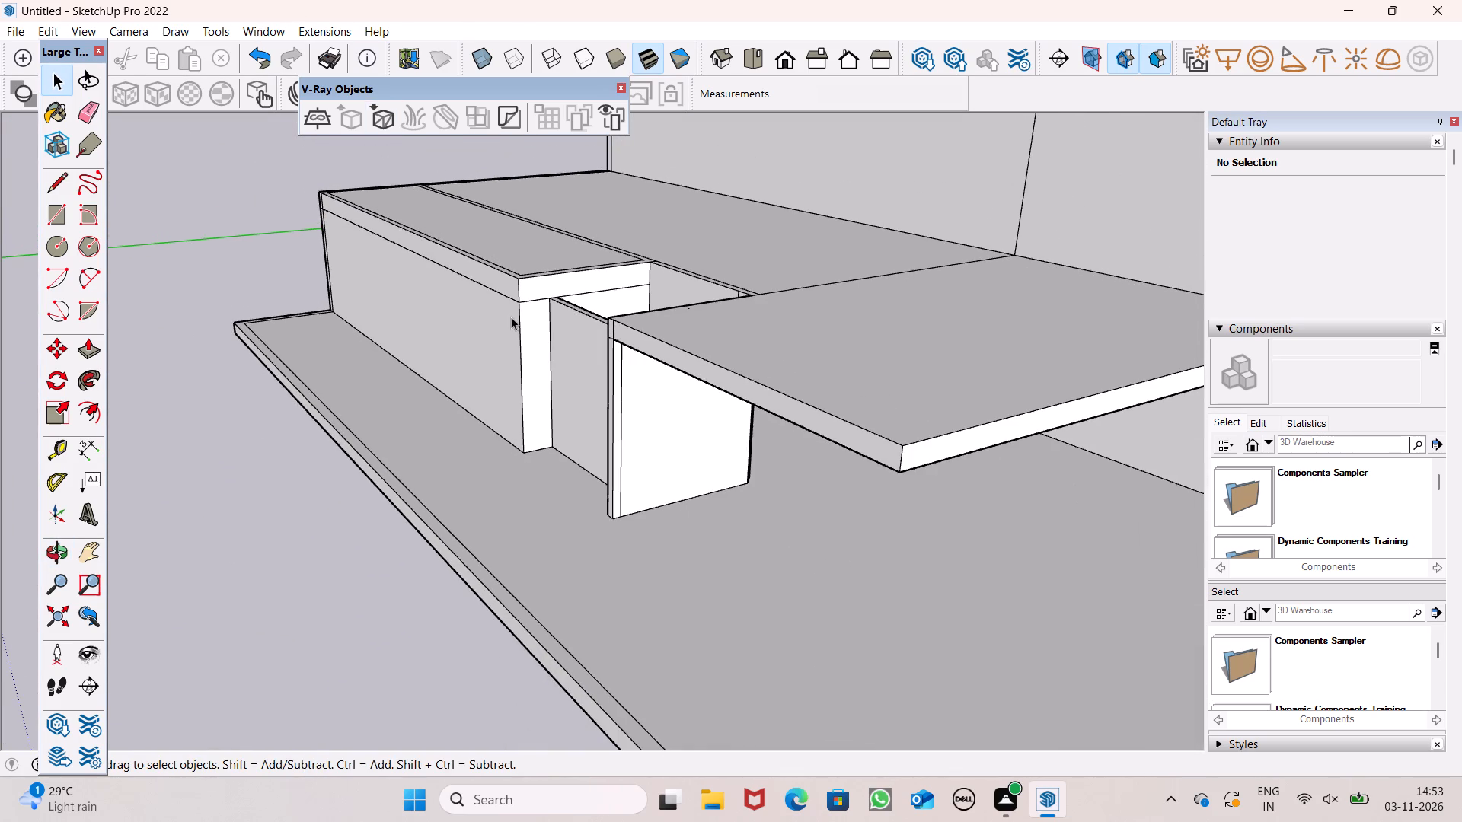
{"action": "middle_click_drag", "start_coordinate": [800, 407], "coordinate": [634, 321]}
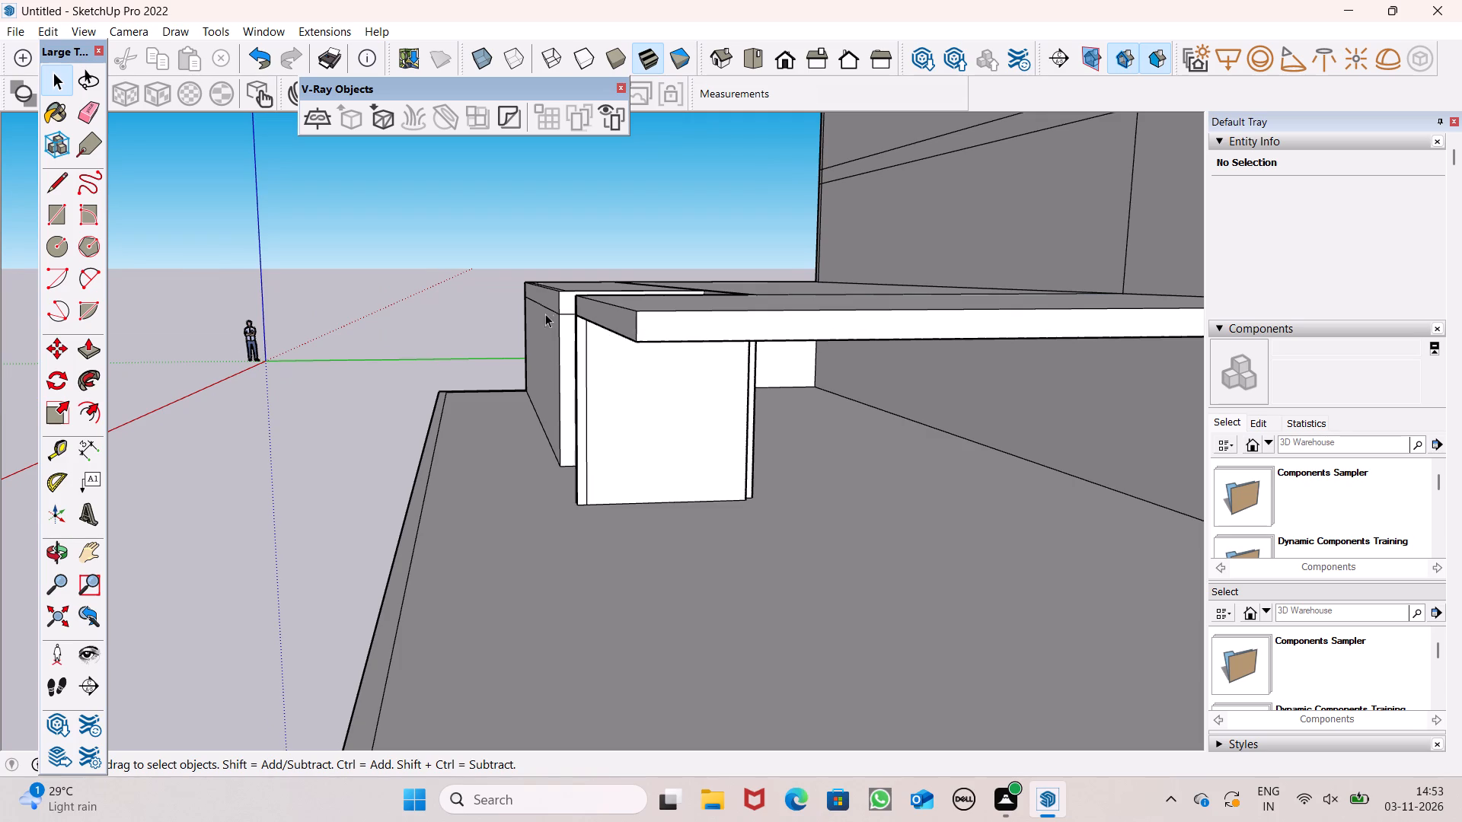
{"action": "scroll", "coordinate": [701, 306], "scroll_direction": "down", "scroll_amount": 3}
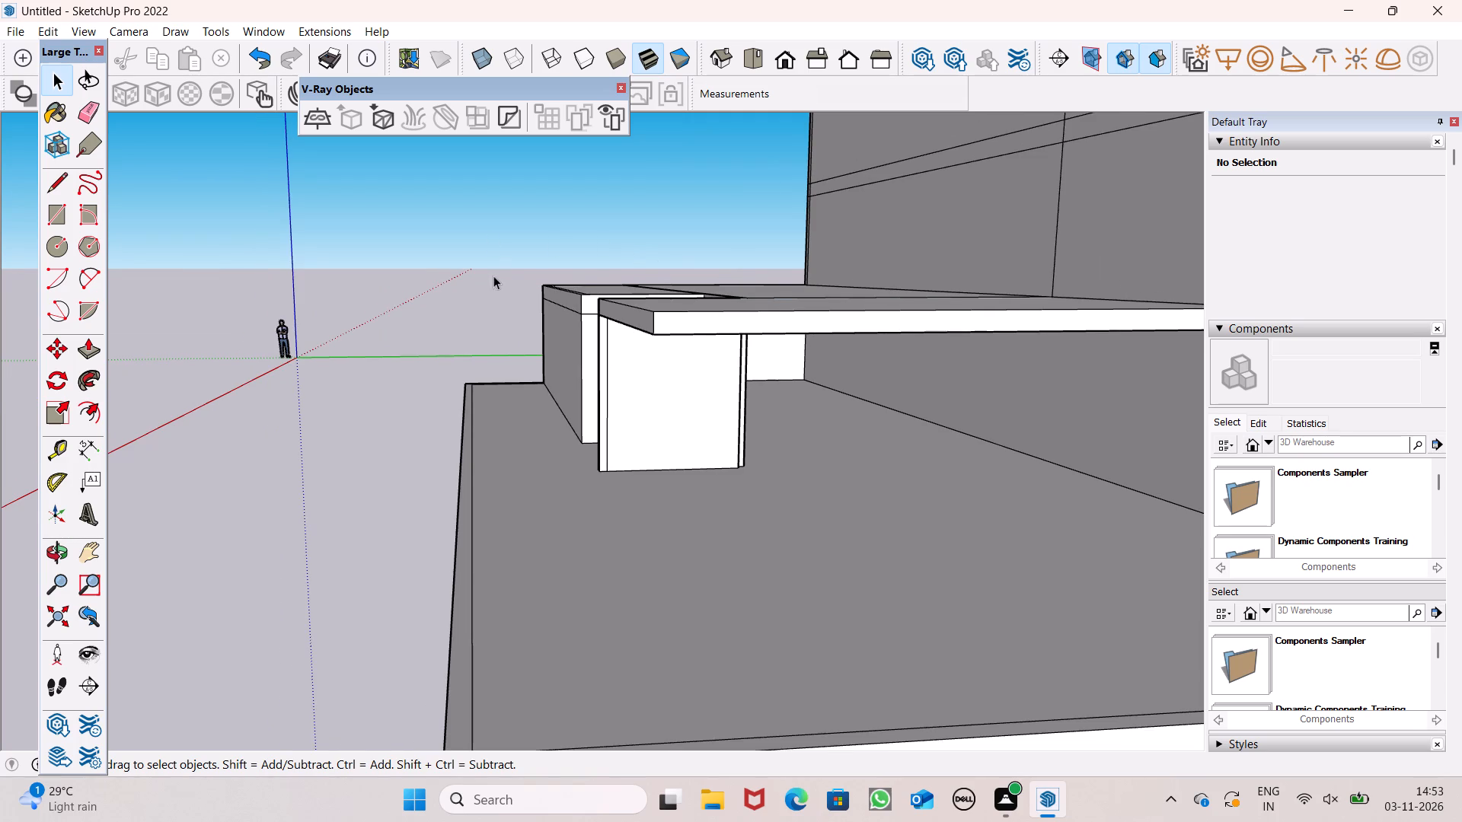
{"action": "scroll", "coordinate": [494, 343], "scroll_direction": "down", "scroll_amount": 3}
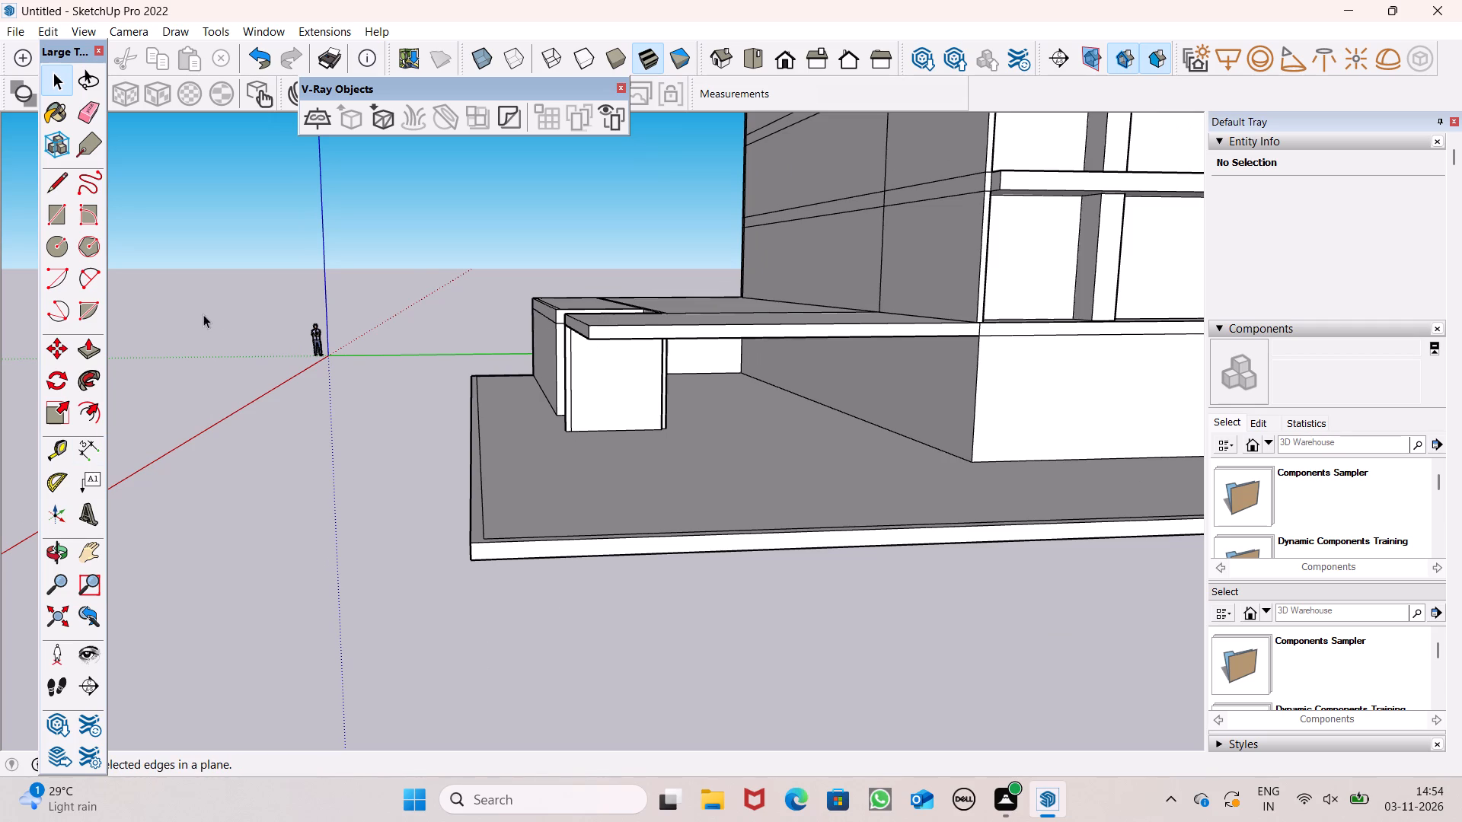
{"action": "scroll", "coordinate": [547, 282], "scroll_direction": "down", "scroll_amount": 3}
{"action": "middle_click_drag", "start_coordinate": [436, 323], "coordinate": [830, 457]}
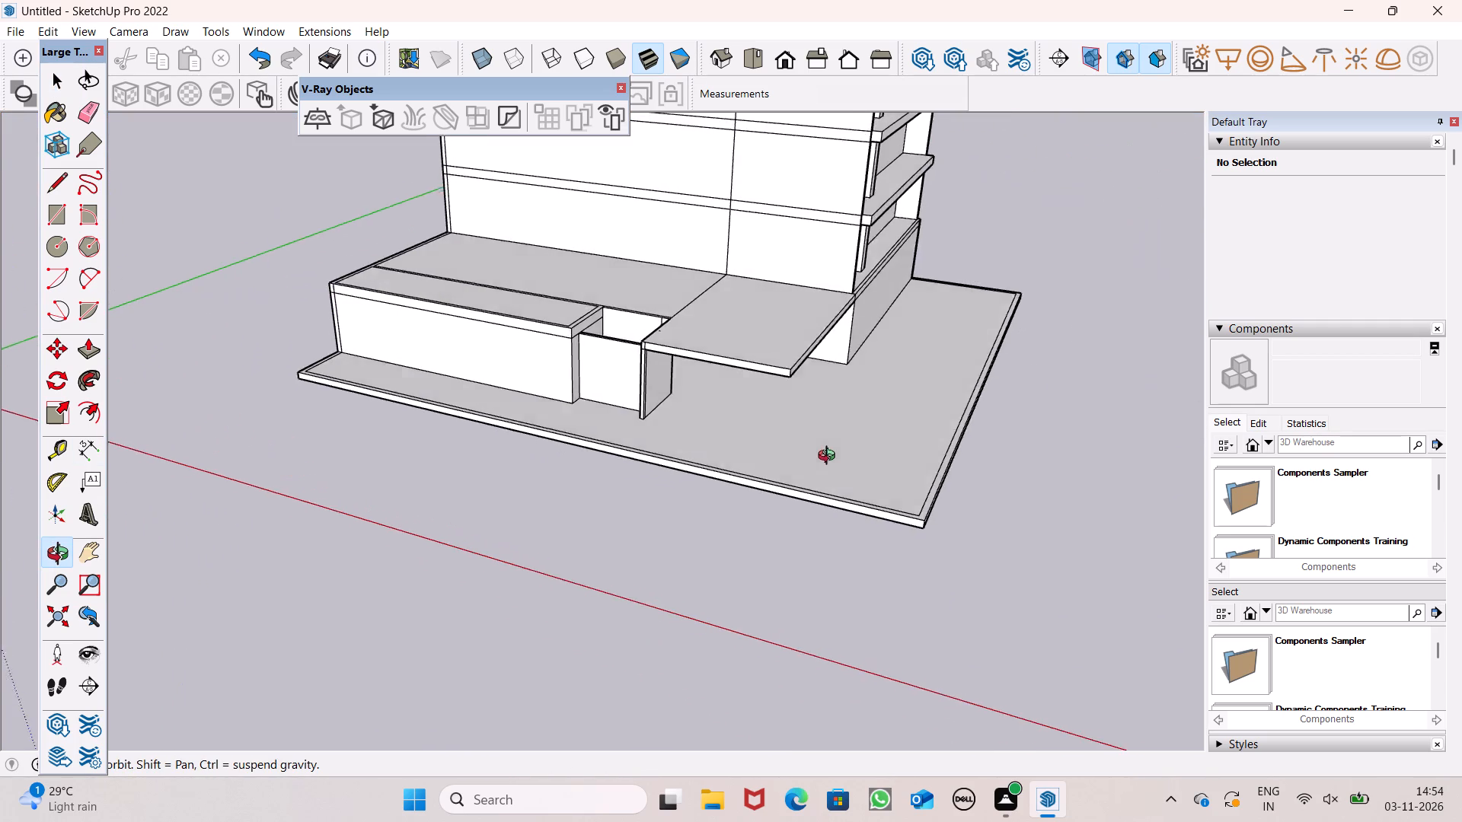
{"action": "middle_click_drag", "start_coordinate": [830, 457], "coordinate": [863, 507]}
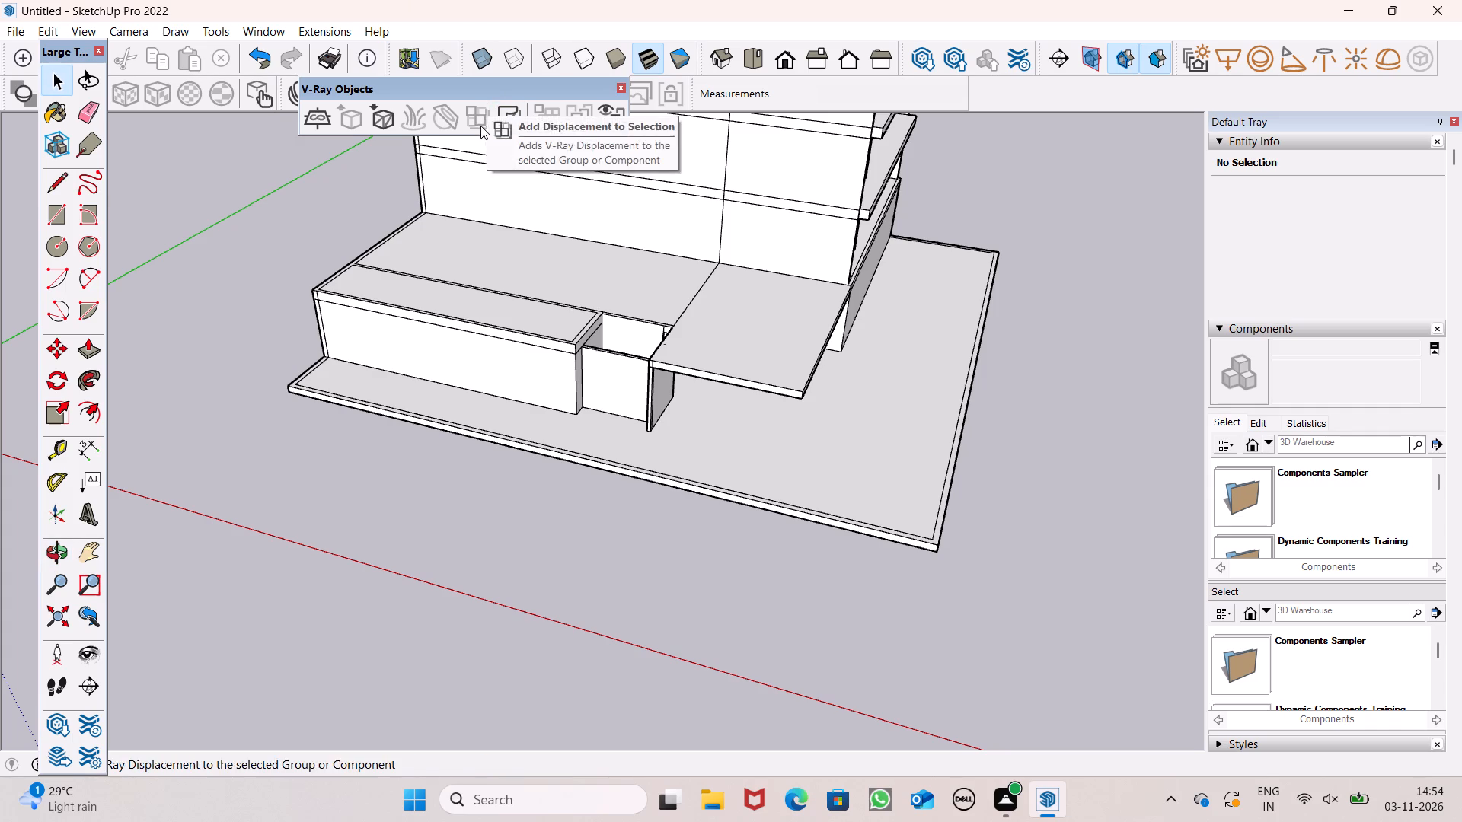
{"action": "scroll", "coordinate": [310, 65], "scroll_direction": "down", "scroll_amount": 3}
{"action": "scroll", "coordinate": [461, 325], "scroll_direction": "down", "scroll_amount": 6}
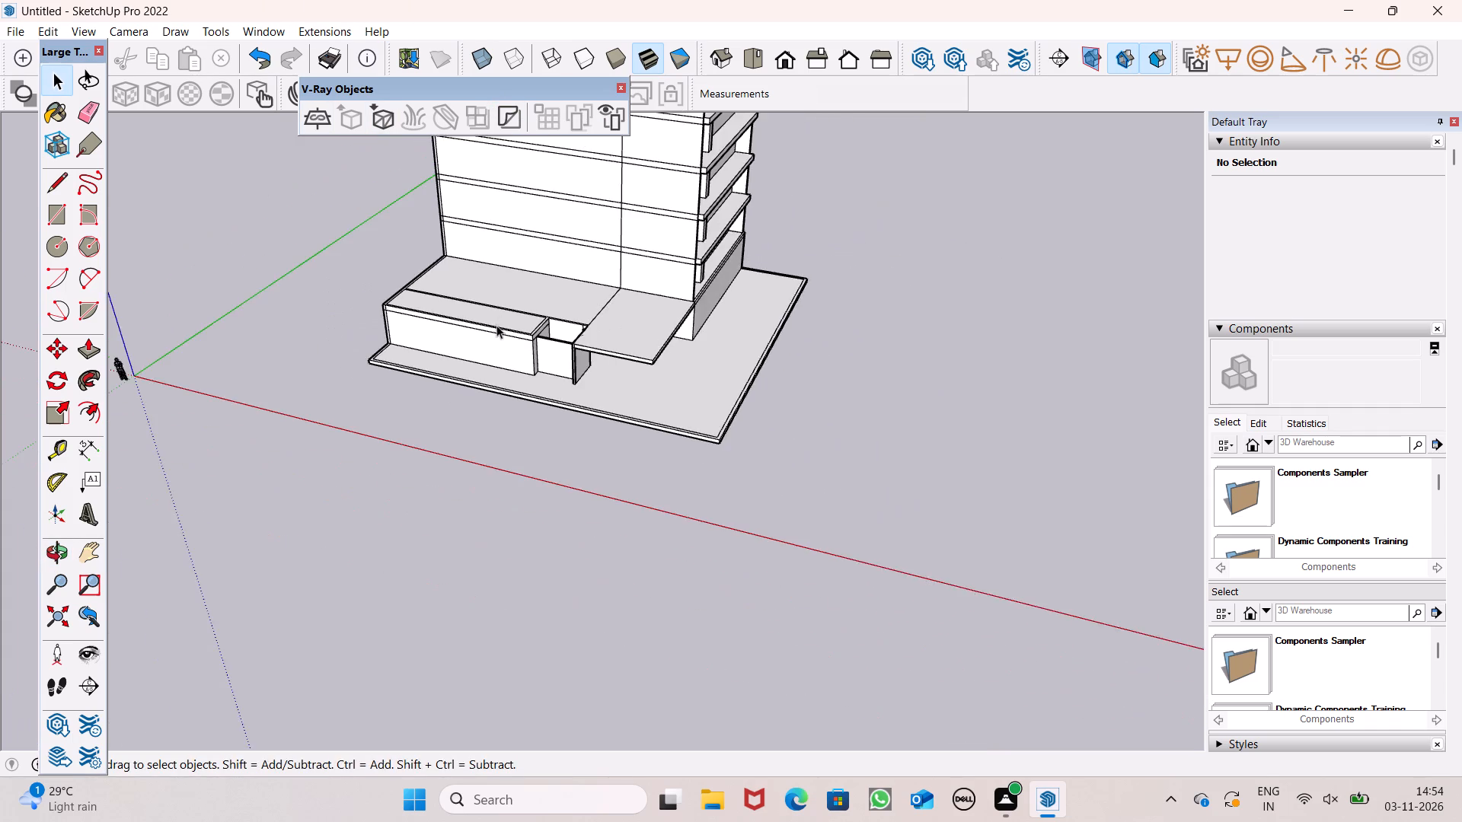
{"action": "middle_click_drag", "start_coordinate": [527, 356], "coordinate": [638, 524]}
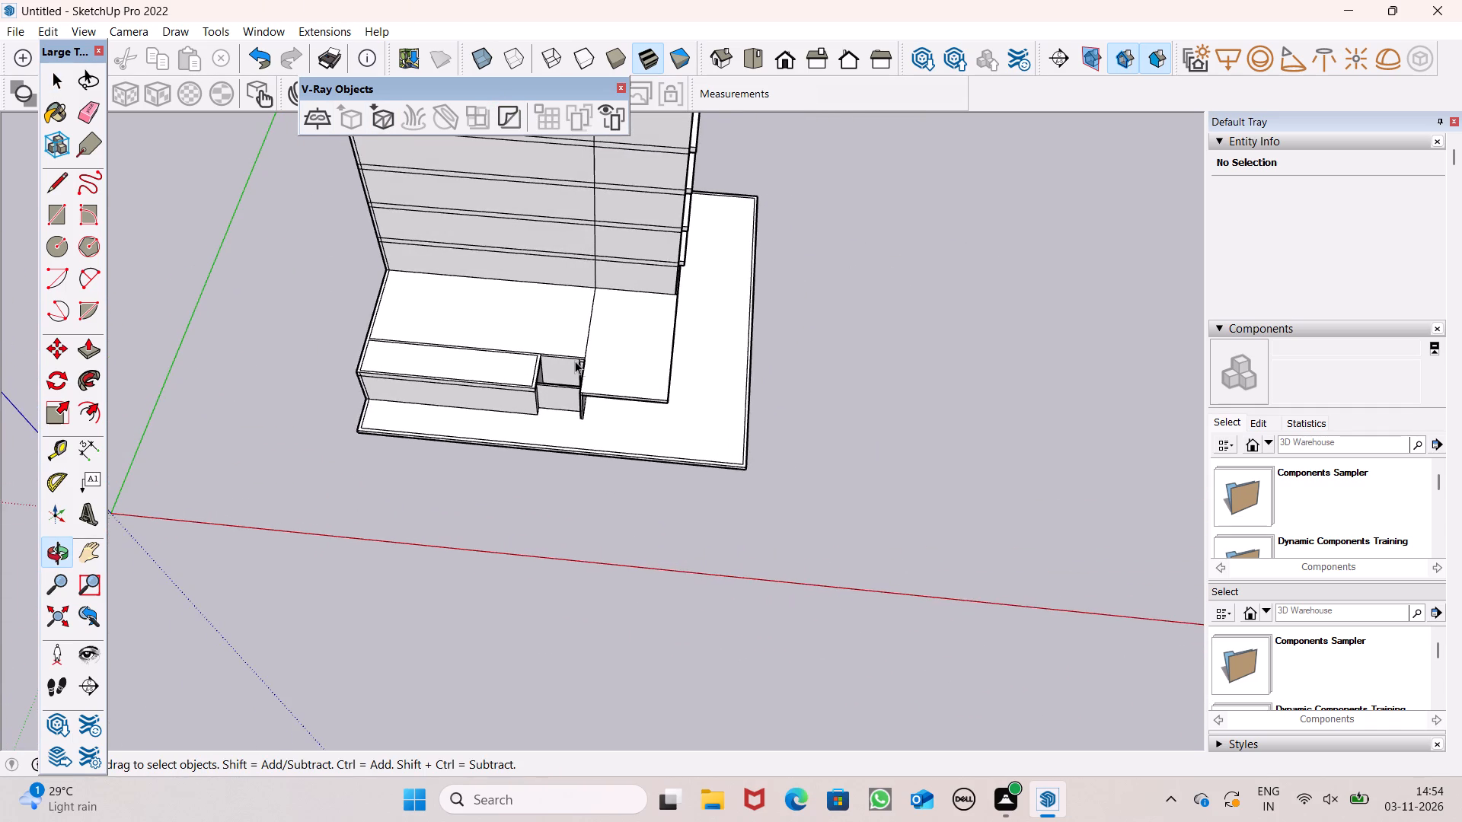
Draw a 6" line joining the two parallel roof lines at the low block's end farthest from the gap.
{"action": "scroll", "coordinate": [573, 361], "scroll_direction": "up", "scroll_amount": 8}
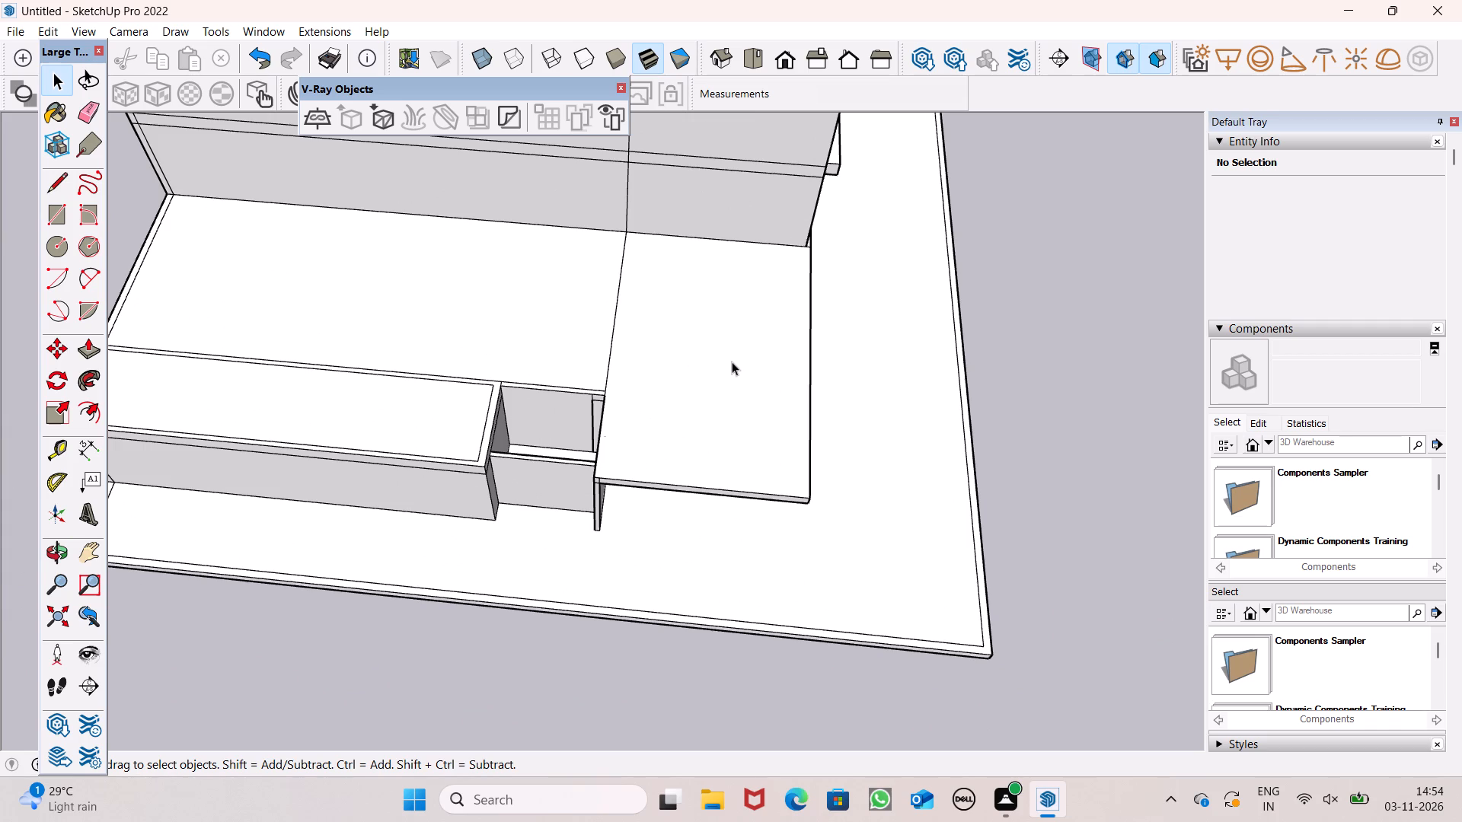
{"action": "scroll", "coordinate": [729, 362], "scroll_direction": "down", "scroll_amount": 1}
{"action": "middle_click_drag", "start_coordinate": [773, 400], "coordinate": [677, 407]}
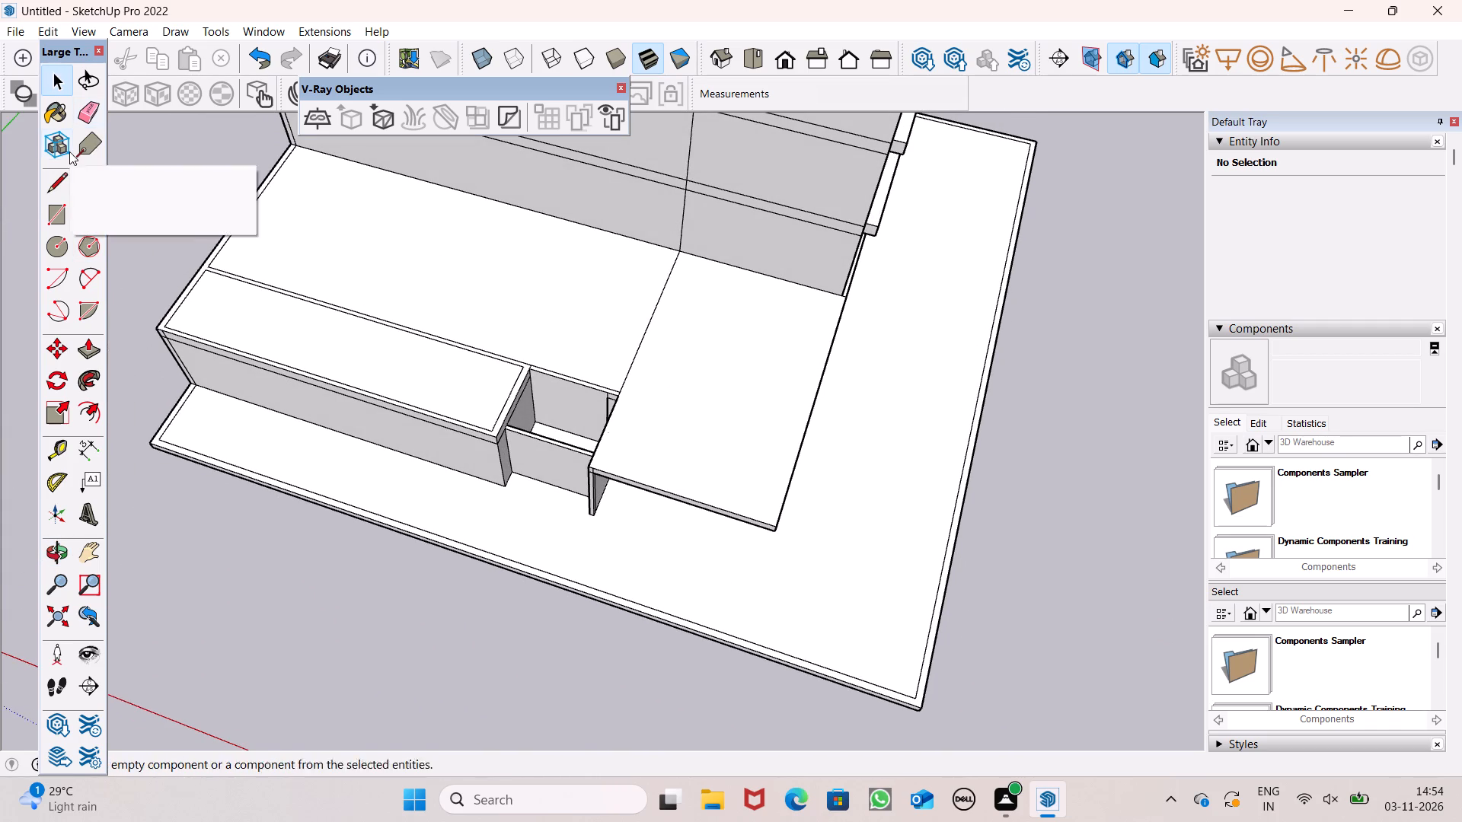
{"action": "left_click", "coordinate": [48, 192]}
{"action": "scroll", "coordinate": [216, 295], "scroll_direction": "up", "scroll_amount": 14}
{"action": "left_click", "coordinate": [197, 247]}
{"action": "left_click", "coordinate": [199, 236]}
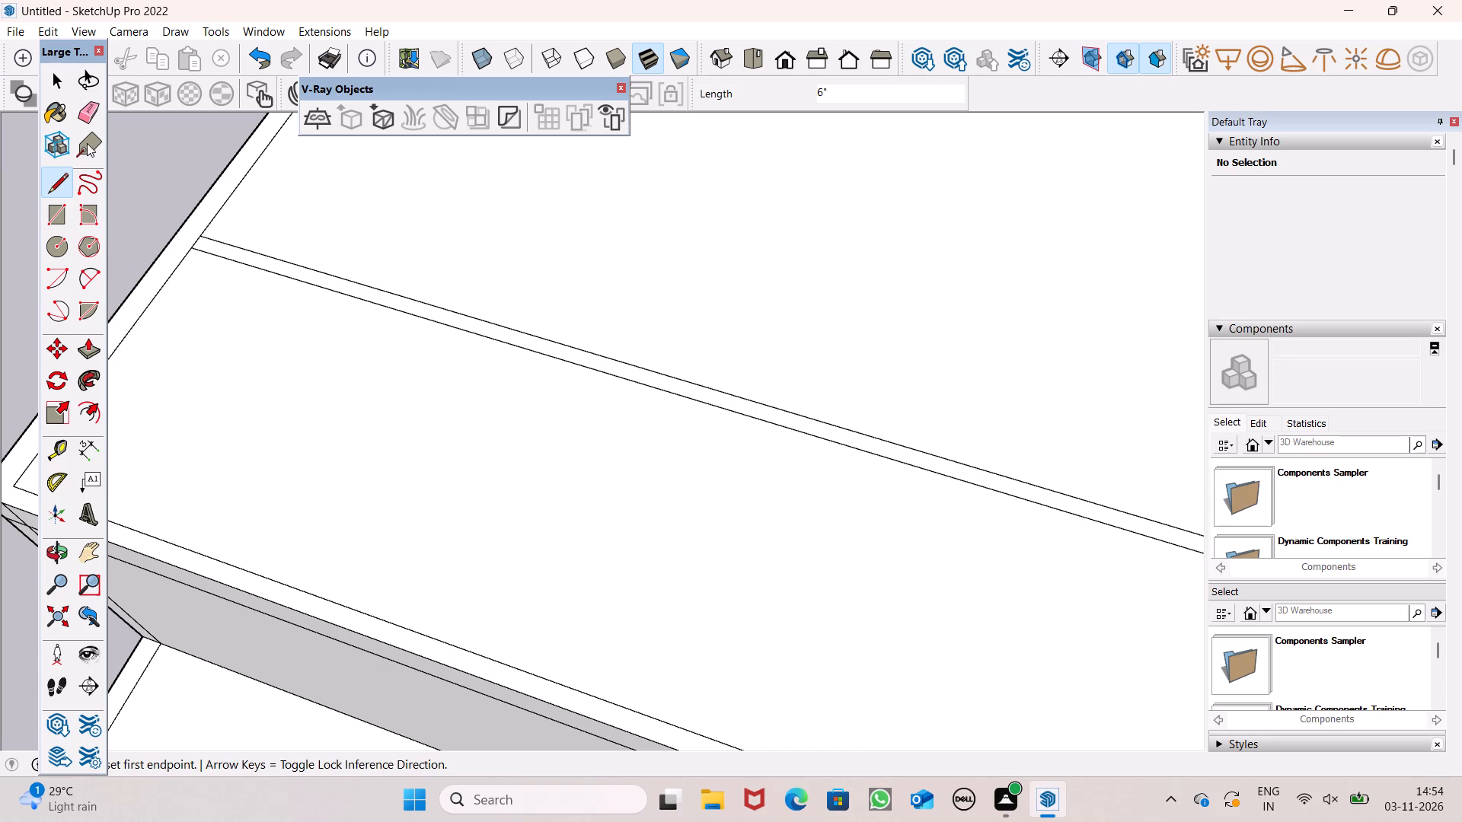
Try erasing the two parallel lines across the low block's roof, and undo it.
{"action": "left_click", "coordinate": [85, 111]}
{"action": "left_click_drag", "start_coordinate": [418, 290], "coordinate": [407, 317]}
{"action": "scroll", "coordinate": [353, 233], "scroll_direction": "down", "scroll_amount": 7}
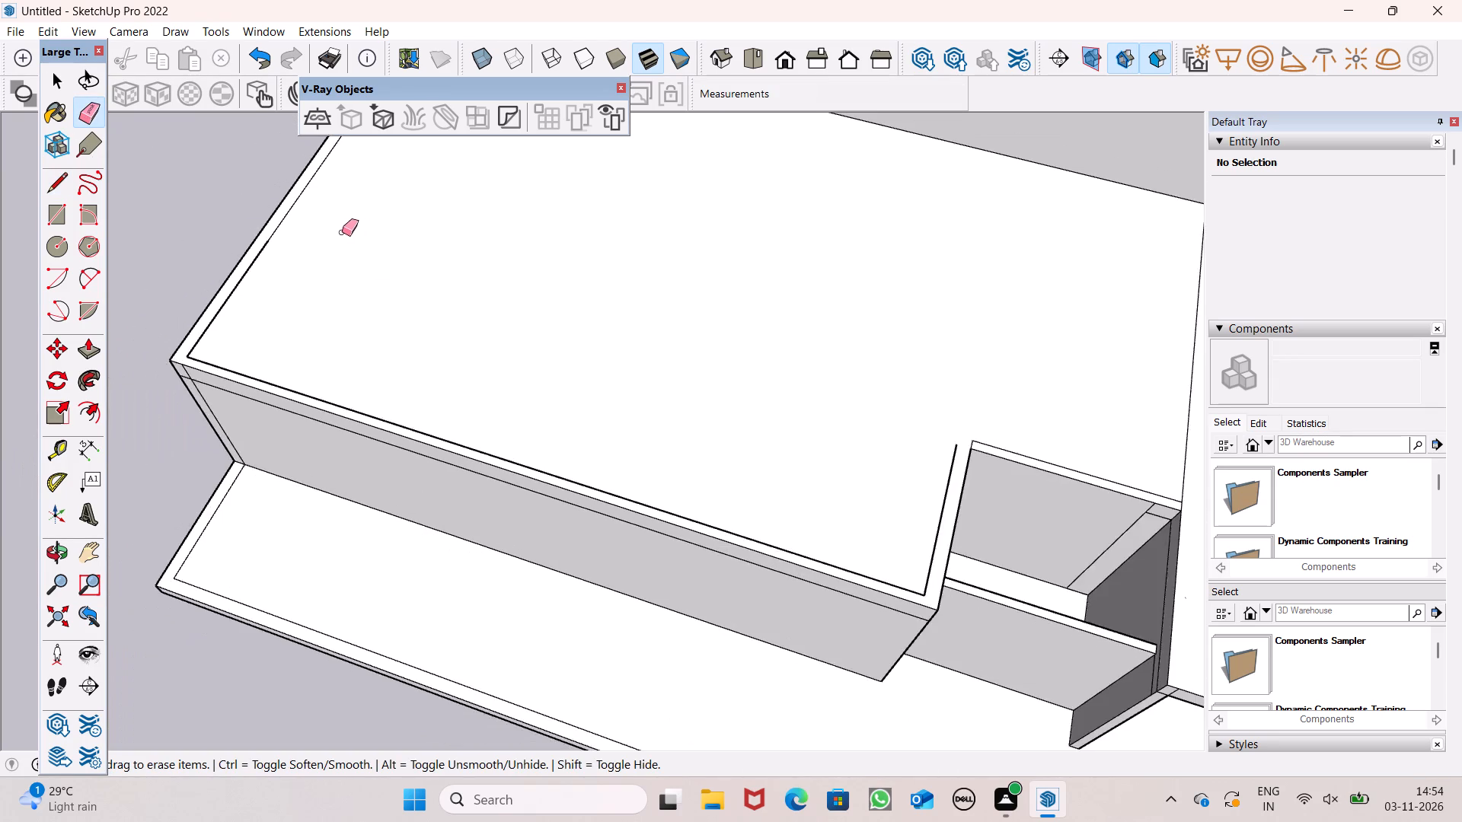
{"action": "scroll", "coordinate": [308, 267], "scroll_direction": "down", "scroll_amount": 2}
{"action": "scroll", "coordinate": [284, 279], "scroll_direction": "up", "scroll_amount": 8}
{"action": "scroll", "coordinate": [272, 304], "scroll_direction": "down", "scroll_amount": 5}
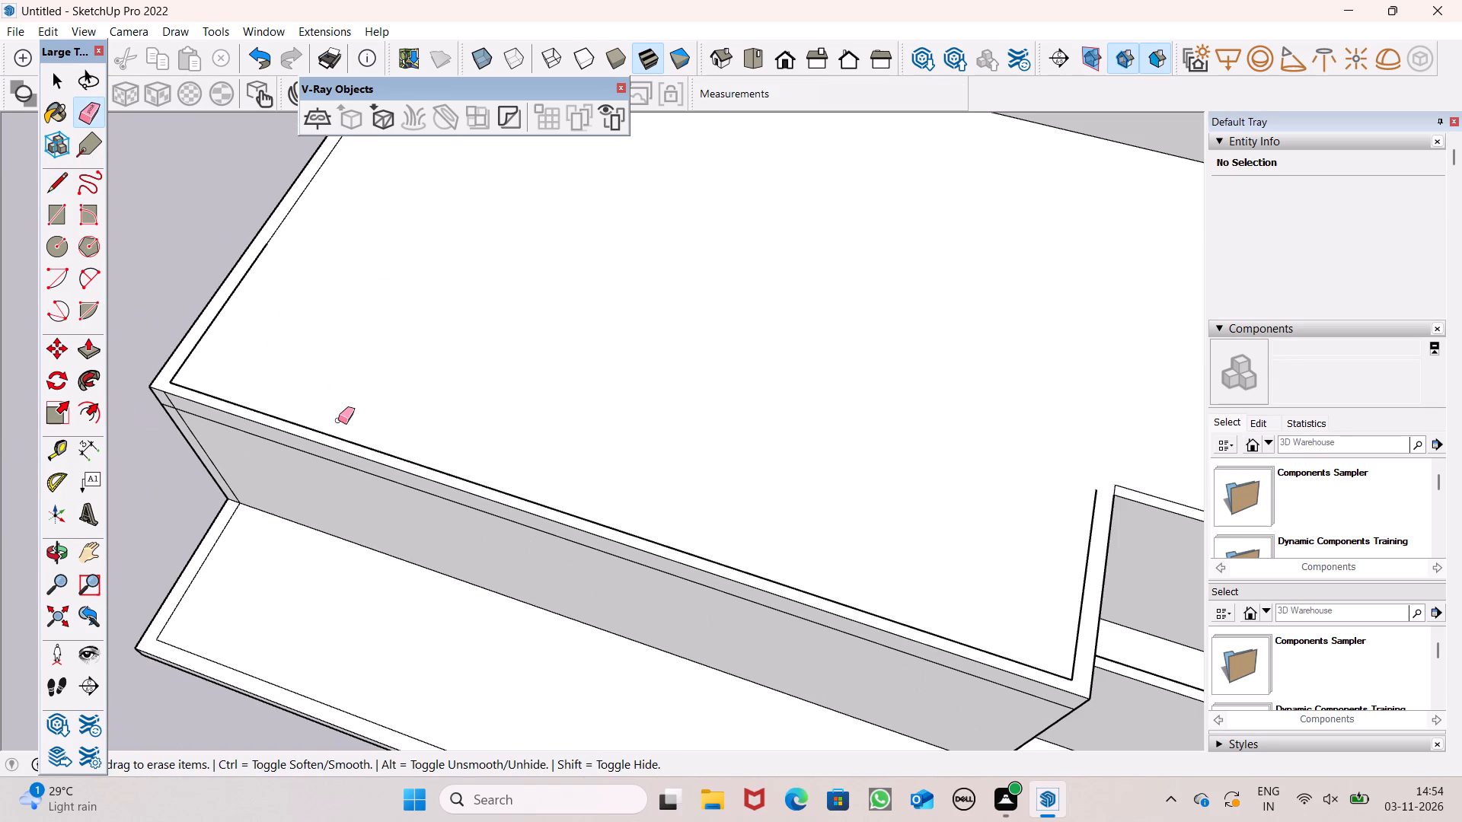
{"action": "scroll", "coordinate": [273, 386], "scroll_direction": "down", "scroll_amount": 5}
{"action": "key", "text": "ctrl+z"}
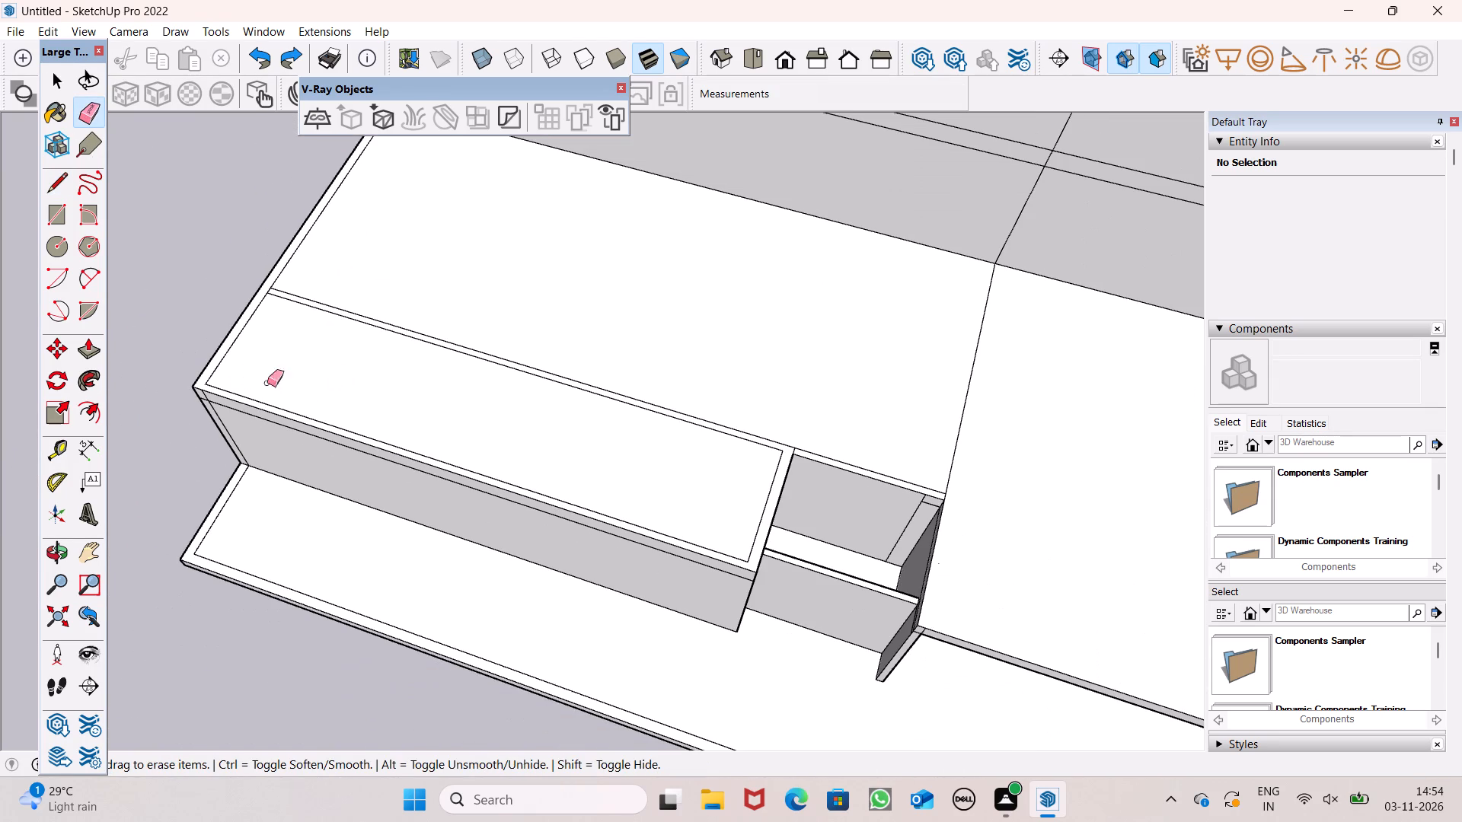
Draw a short line from the roof border's inner corner beside the gap across to the outer parallel roof line.
{"action": "left_click", "coordinate": [55, 180]}
{"action": "scroll", "coordinate": [822, 468], "scroll_direction": "up", "scroll_amount": 6}
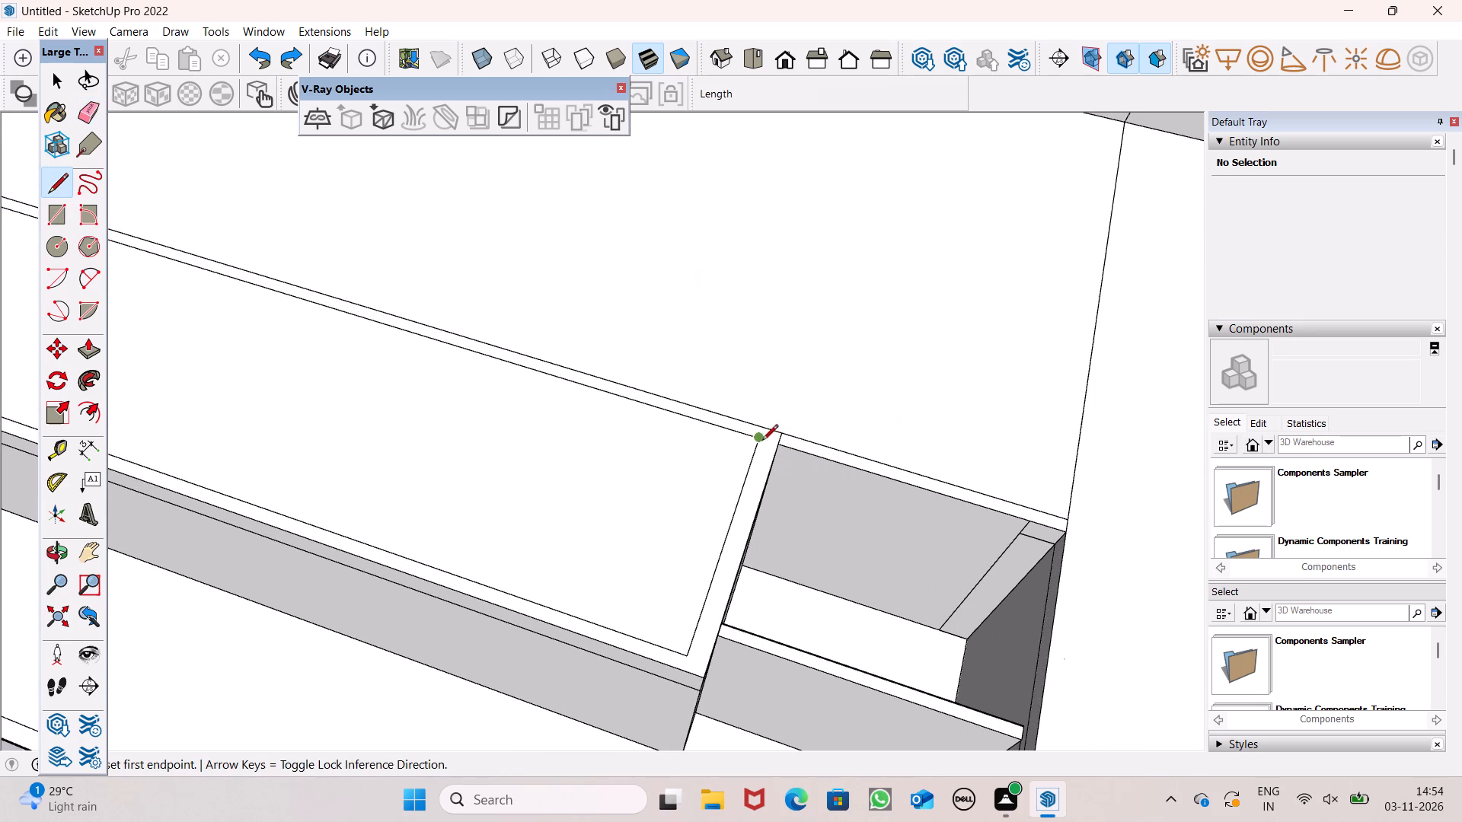
{"action": "scroll", "coordinate": [737, 429], "scroll_direction": "down", "scroll_amount": 5}
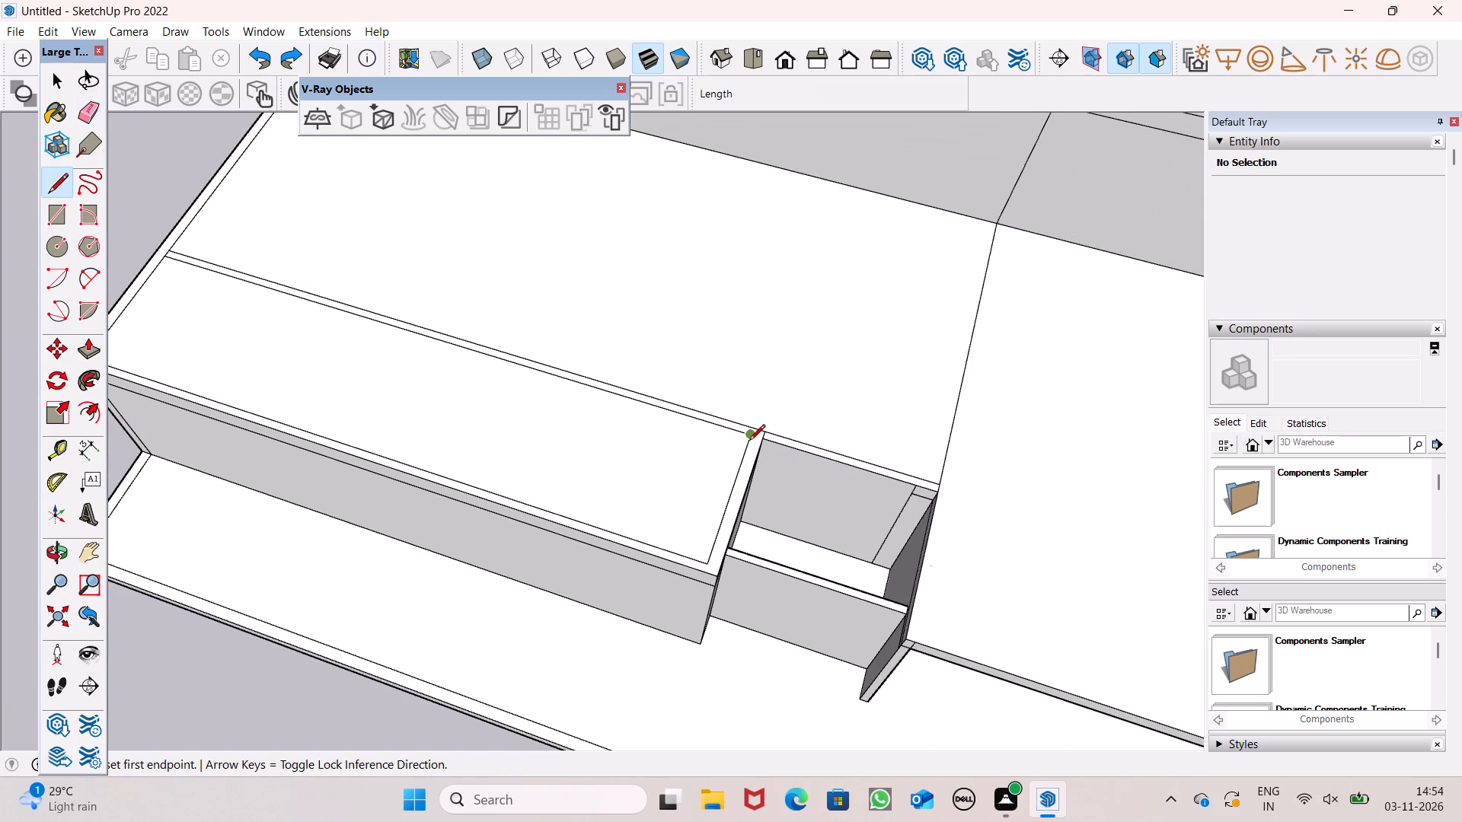
{"action": "scroll", "coordinate": [749, 441], "scroll_direction": "down", "scroll_amount": 3}
{"action": "scroll", "coordinate": [744, 448], "scroll_direction": "up", "scroll_amount": 1}
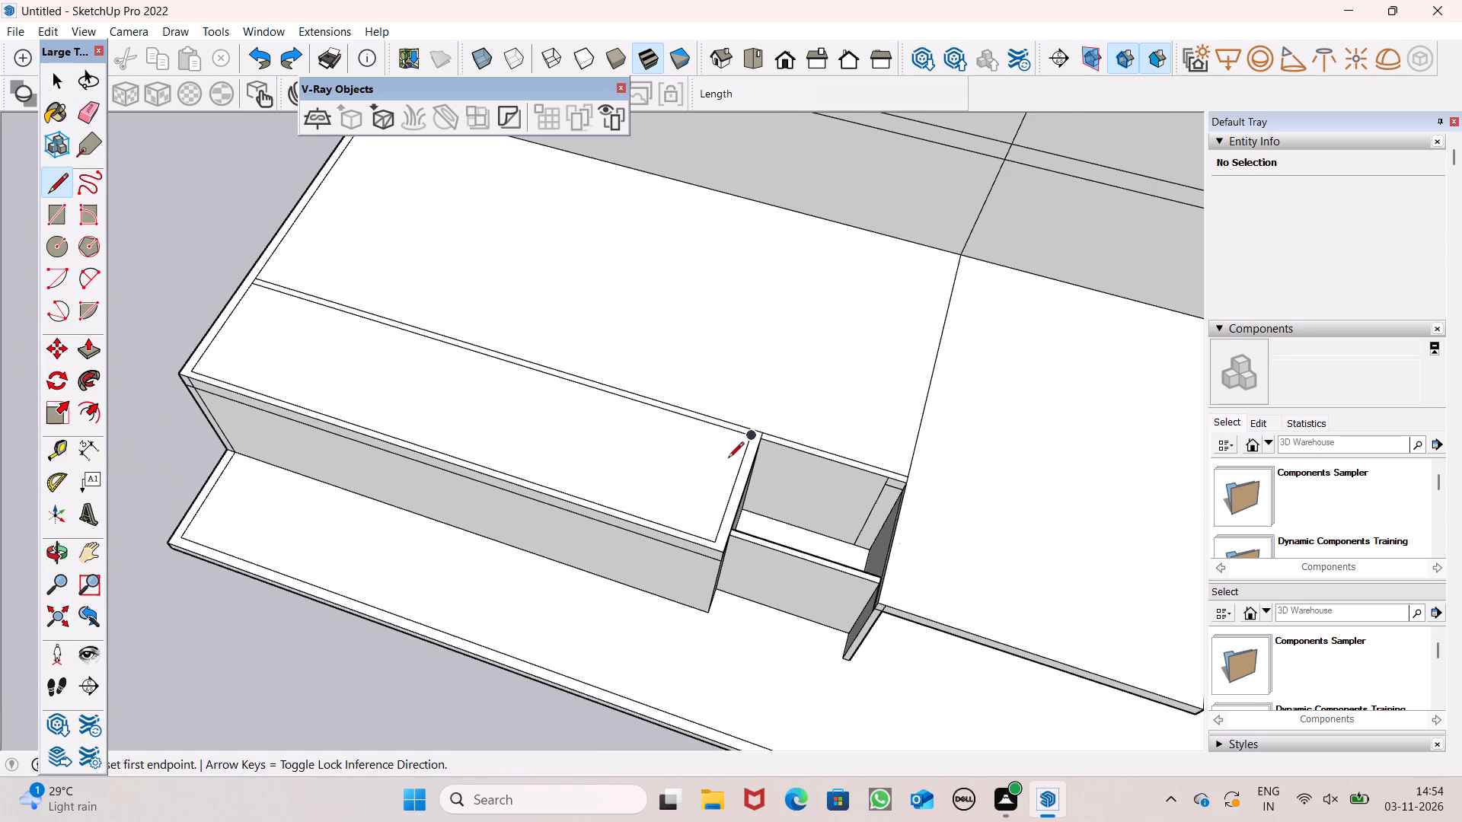
{"action": "scroll", "coordinate": [753, 444], "scroll_direction": "up", "scroll_amount": 5}
{"action": "left_click", "coordinate": [749, 433]}
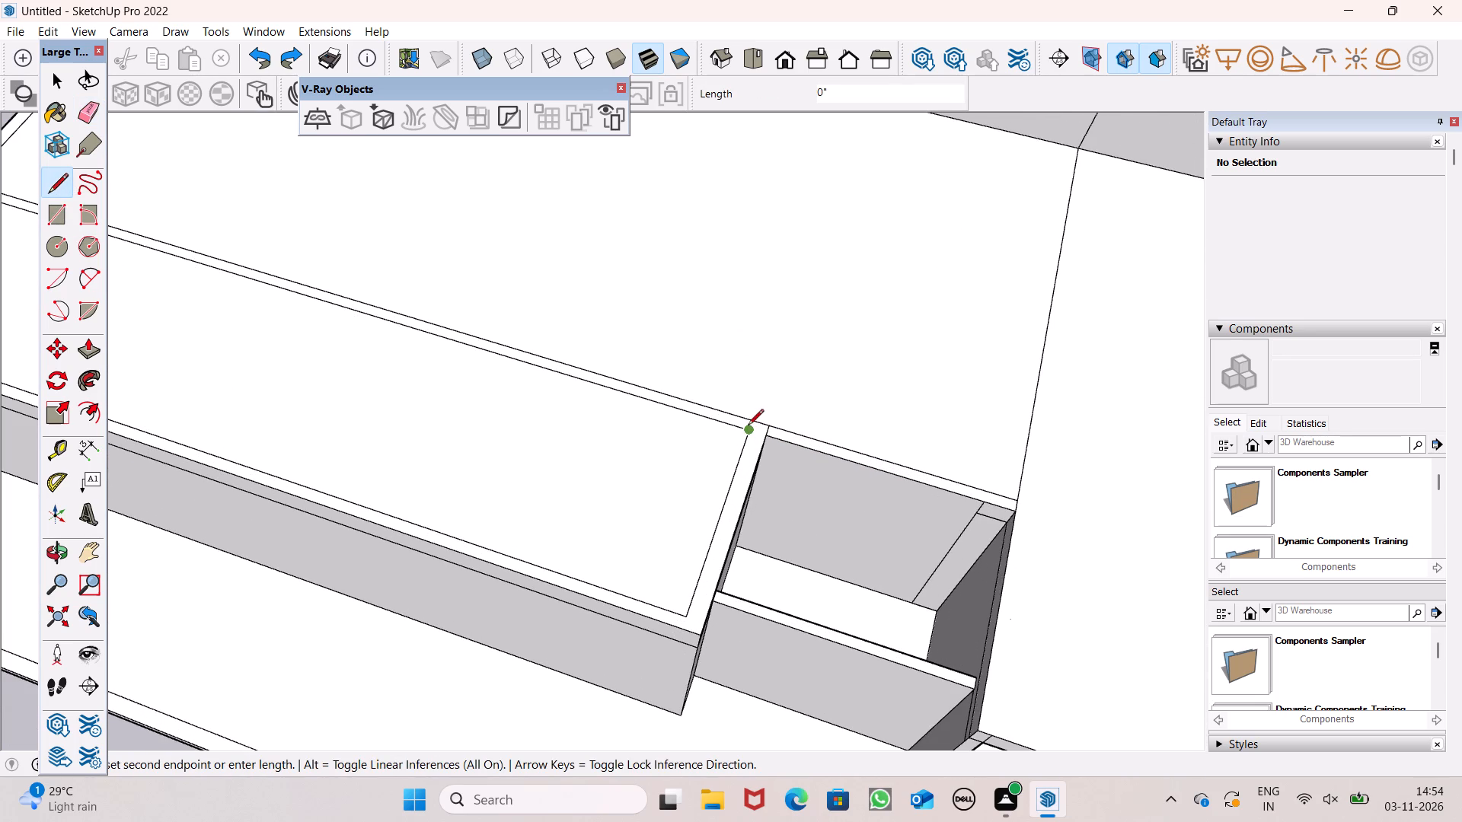
{"action": "left_click", "coordinate": [750, 422]}
{"action": "scroll", "coordinate": [743, 421], "scroll_direction": "up", "scroll_amount": 10}
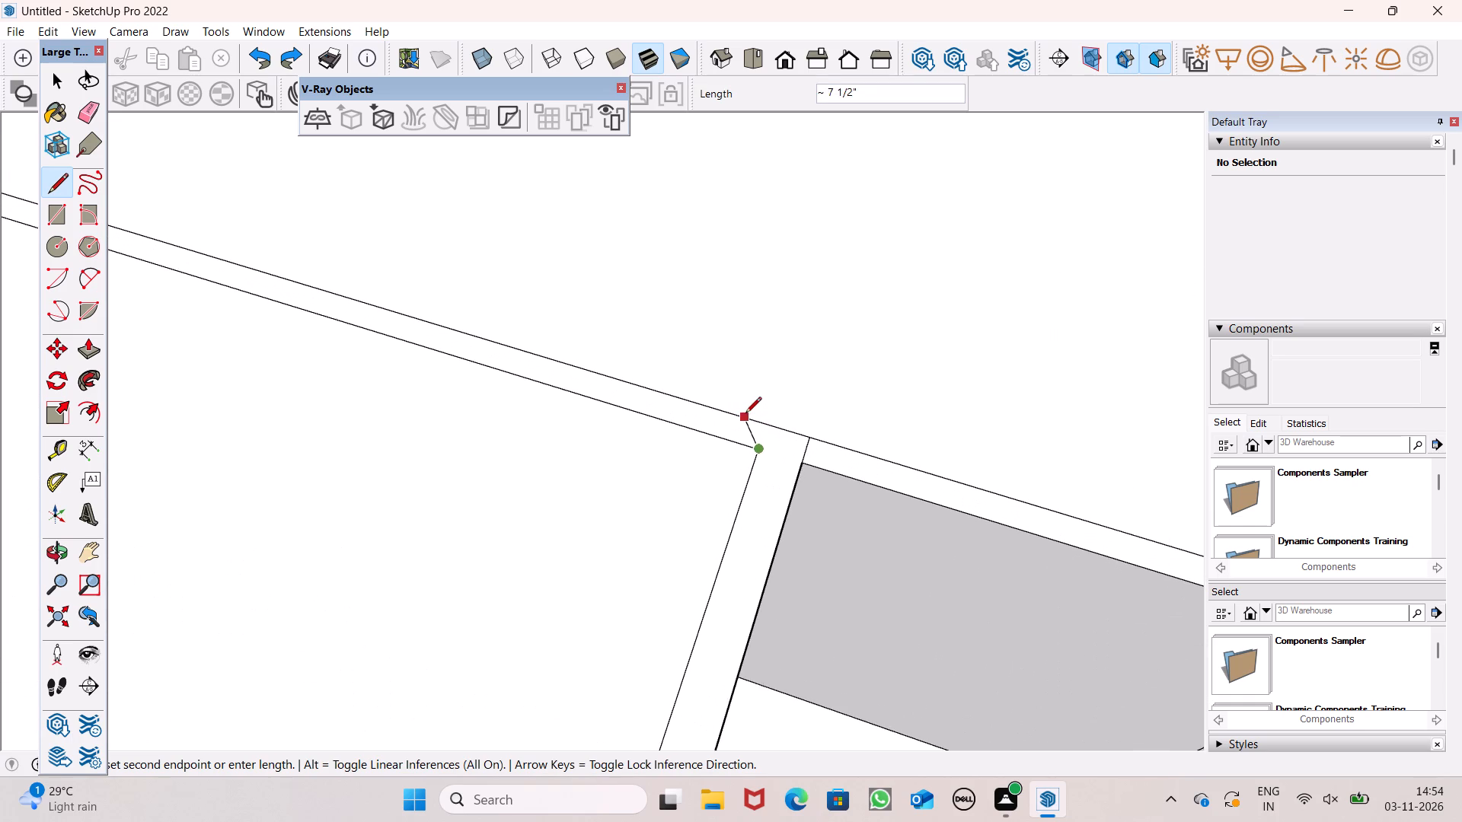
{"action": "left_click", "coordinate": [774, 427]}
{"action": "scroll", "coordinate": [694, 314], "scroll_direction": "down", "scroll_amount": 8}
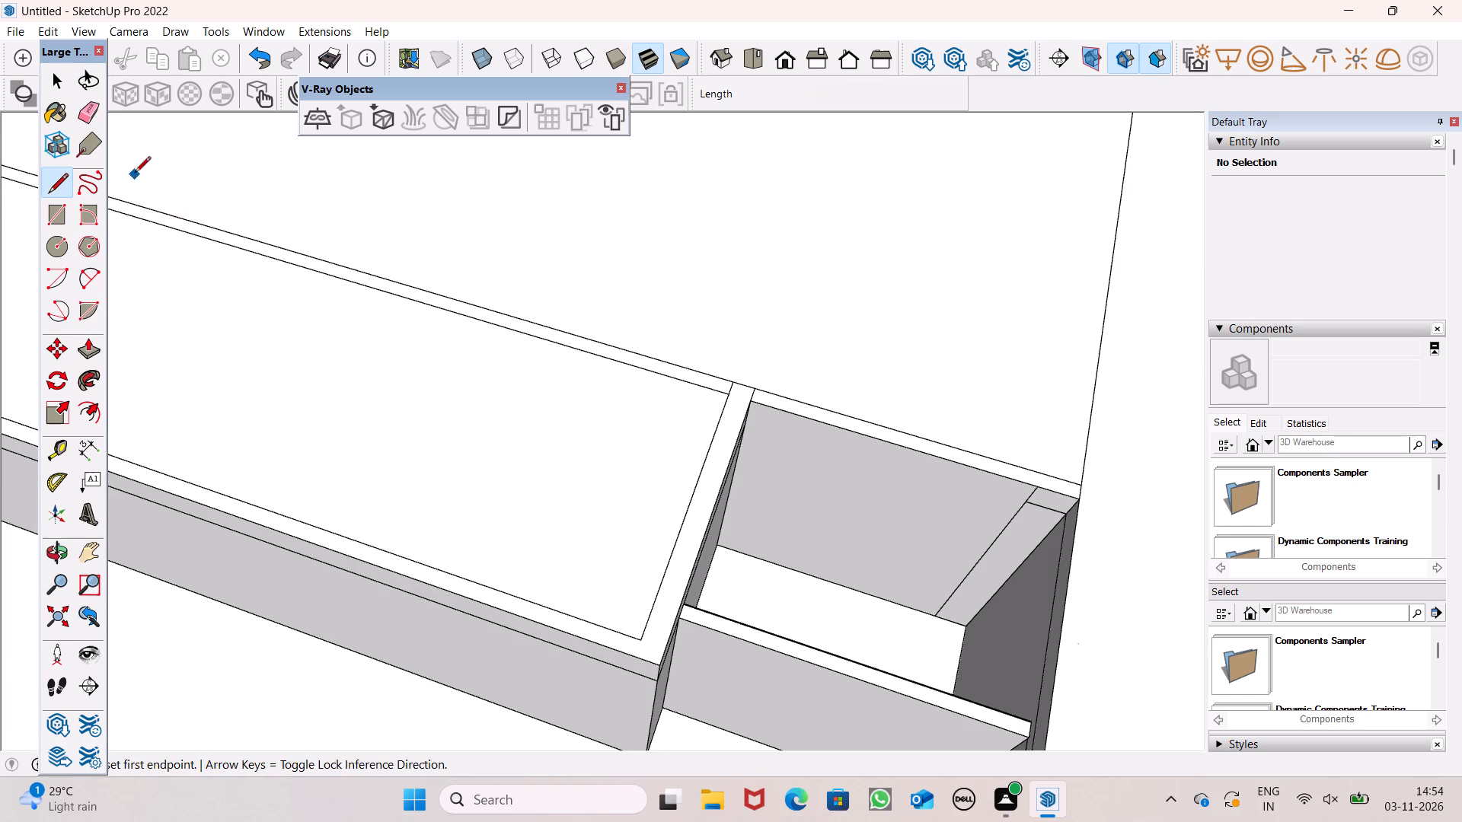
Erase the two parallel lines across the low block's roof to merge it with the roof slab.
{"action": "left_click", "coordinate": [89, 116]}
{"action": "left_click_drag", "start_coordinate": [391, 267], "coordinate": [395, 309]}
{"action": "scroll", "coordinate": [940, 337], "scroll_direction": "down", "scroll_amount": 8}
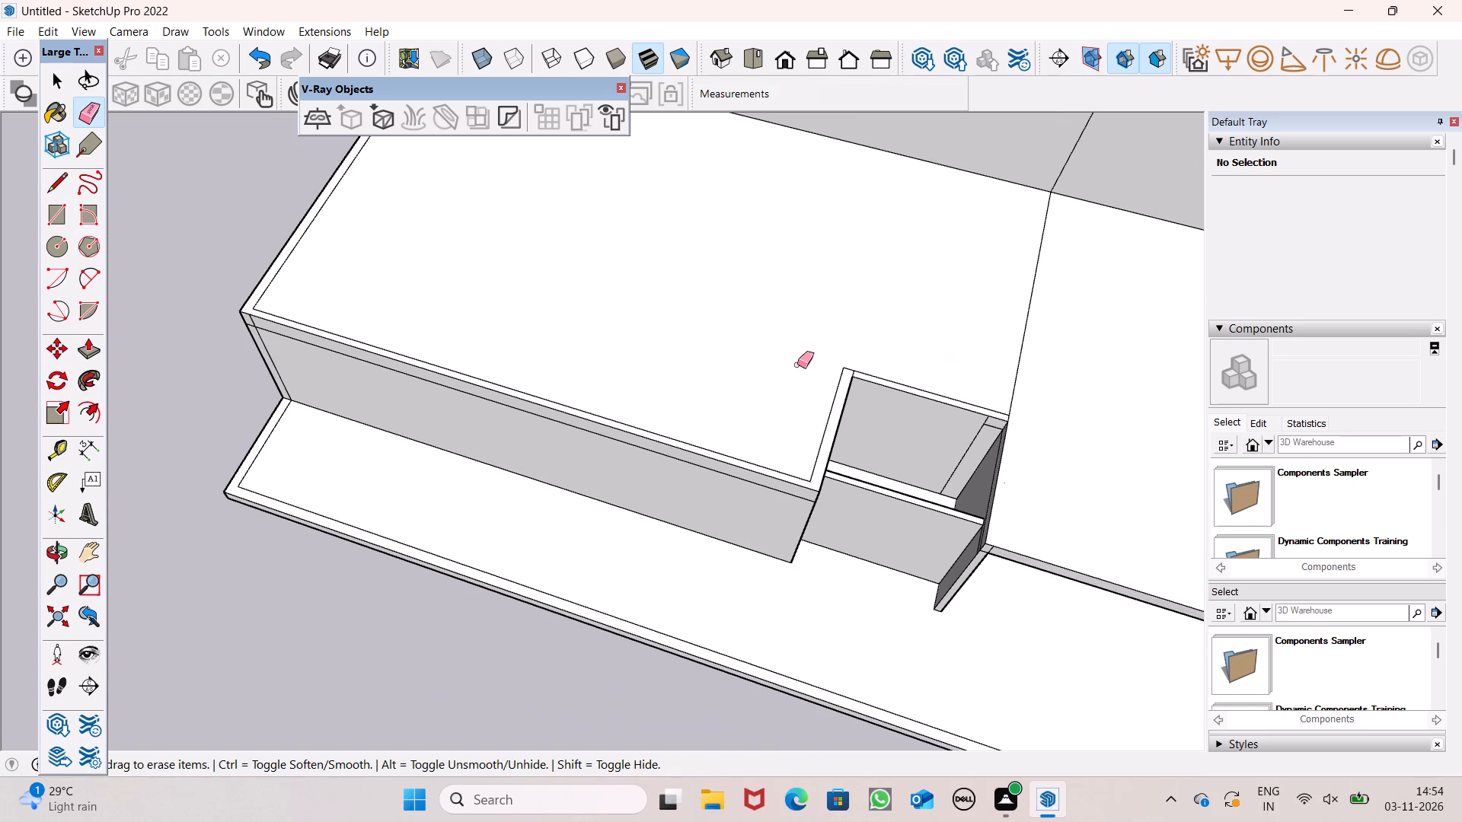
Place a guide 6" from the line between the low block's roof and the canopy slab, on the roof side.
{"action": "scroll", "coordinate": [440, 349], "scroll_direction": "down", "scroll_amount": 4}
{"action": "scroll", "coordinate": [781, 358], "scroll_direction": "up", "scroll_amount": 5}
{"action": "scroll", "coordinate": [560, 307], "scroll_direction": "down", "scroll_amount": 3}
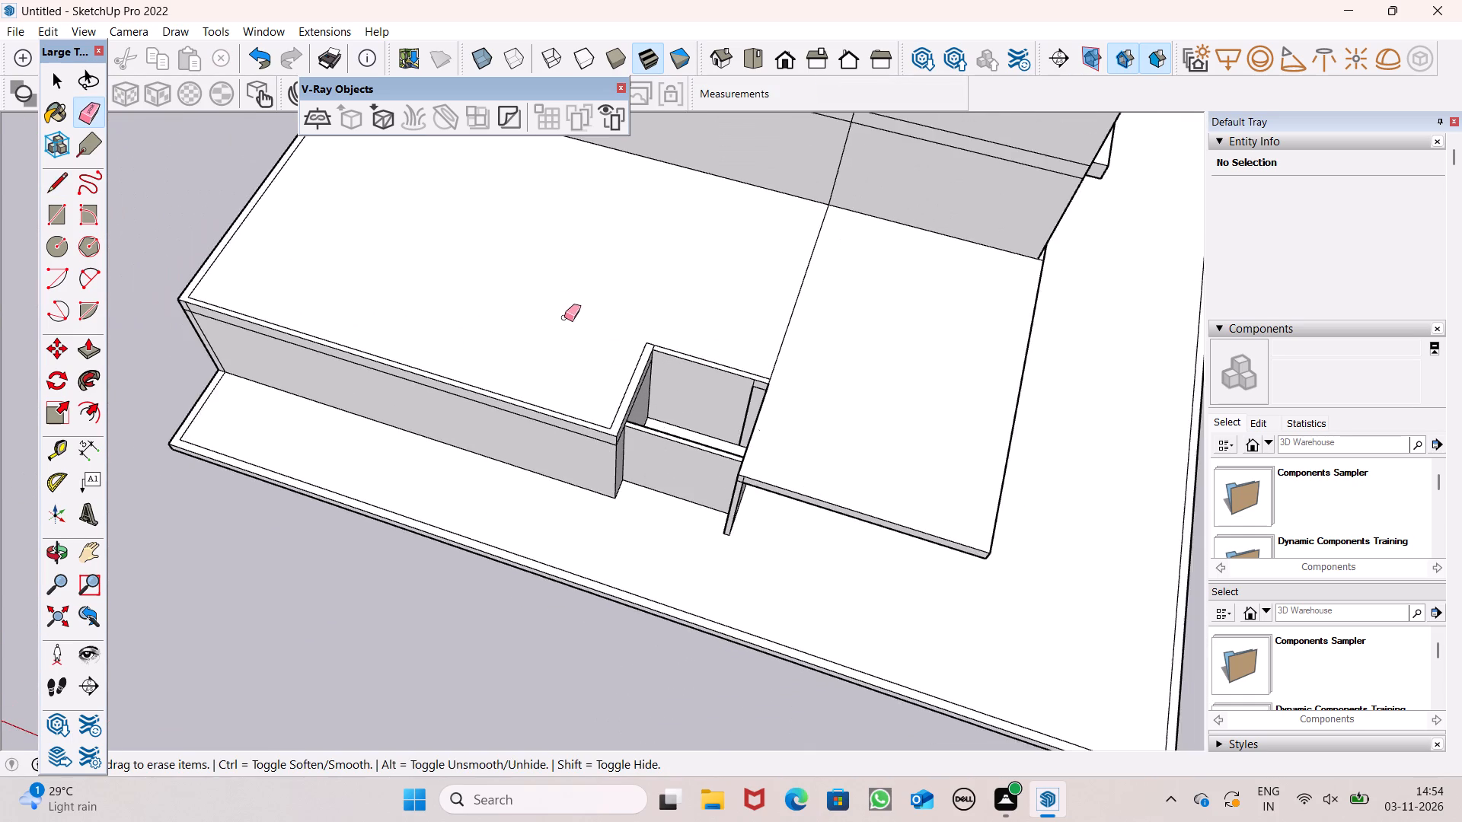
{"action": "scroll", "coordinate": [564, 317], "scroll_direction": "down", "scroll_amount": 1}
{"action": "scroll", "coordinate": [734, 352], "scroll_direction": "up", "scroll_amount": 4}
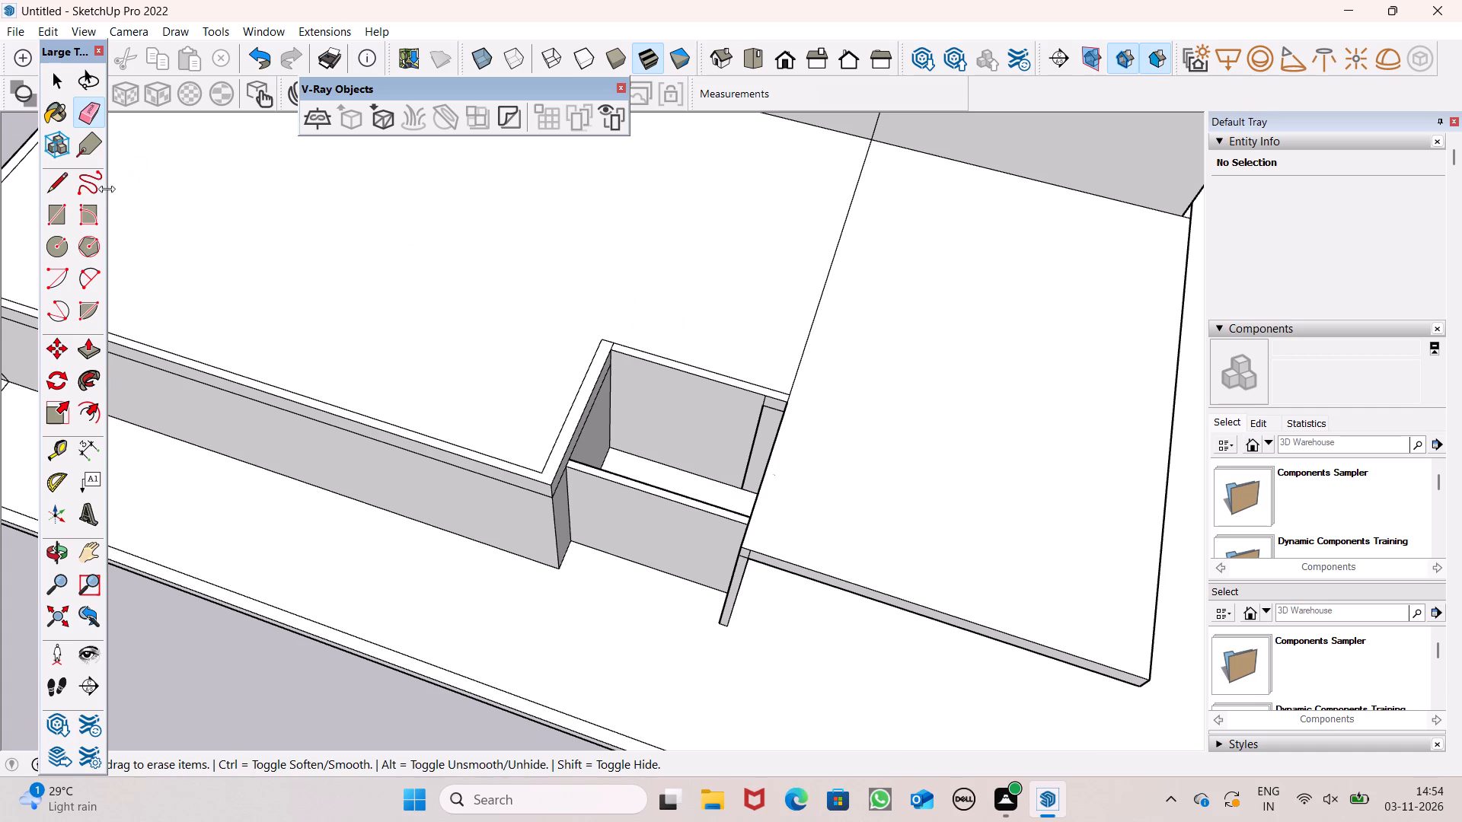
{"action": "left_click", "coordinate": [59, 181]}
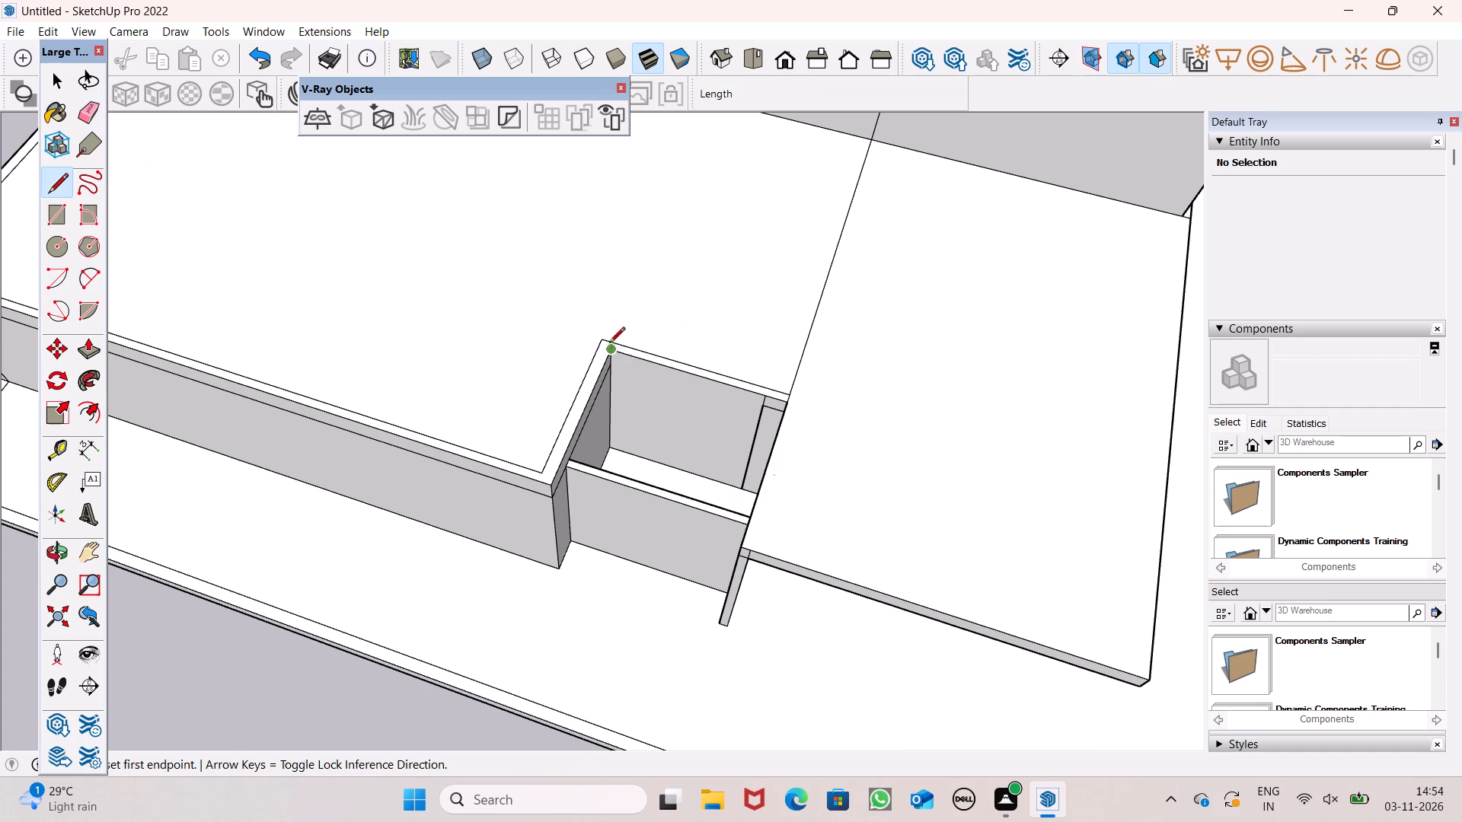
{"action": "scroll", "coordinate": [412, 285], "scroll_direction": "down", "scroll_amount": 3}
{"action": "middle_click_drag", "start_coordinate": [501, 356], "coordinate": [300, 338]}
{"action": "scroll", "coordinate": [300, 338], "scroll_direction": "up", "scroll_amount": 1}
{"action": "scroll", "coordinate": [486, 578], "scroll_direction": "down", "scroll_amount": 4}
{"action": "scroll", "coordinate": [595, 486], "scroll_direction": "up", "scroll_amount": 1}
{"action": "scroll", "coordinate": [641, 540], "scroll_direction": "down", "scroll_amount": 4}
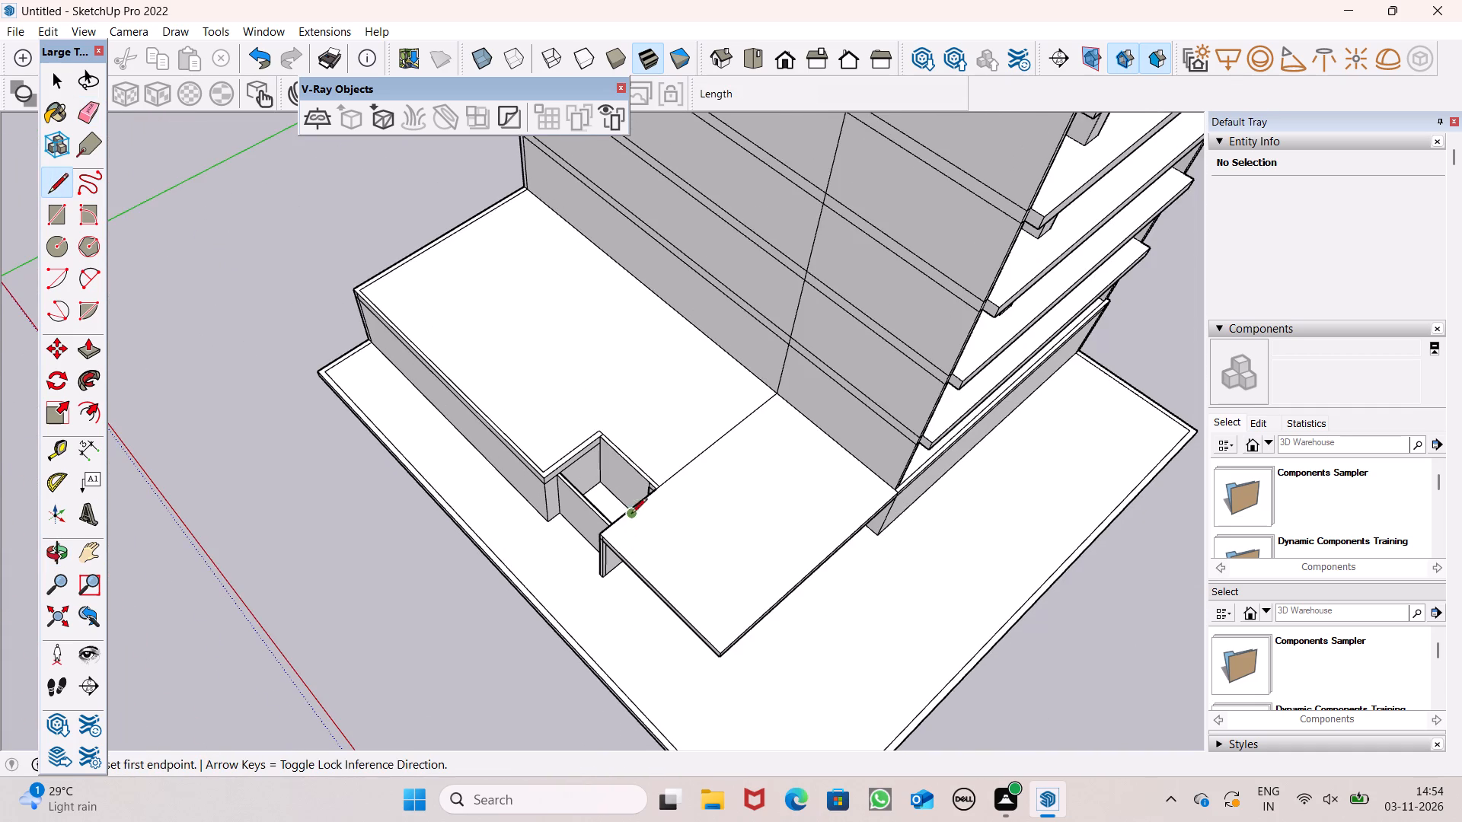
{"action": "scroll", "coordinate": [624, 489], "scroll_direction": "up", "scroll_amount": 1}
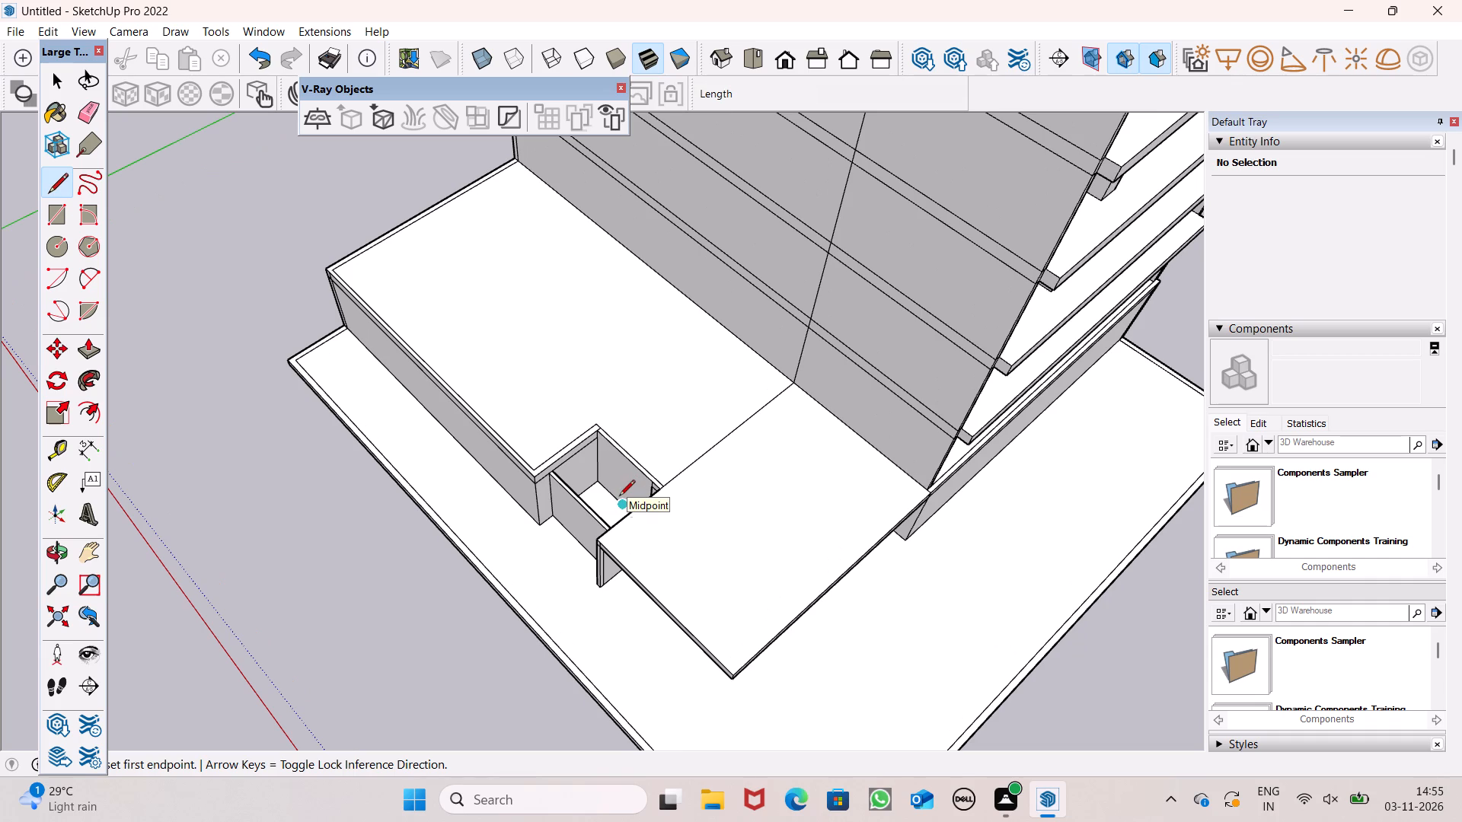
{"action": "scroll", "coordinate": [640, 452], "scroll_direction": "up", "scroll_amount": 2}
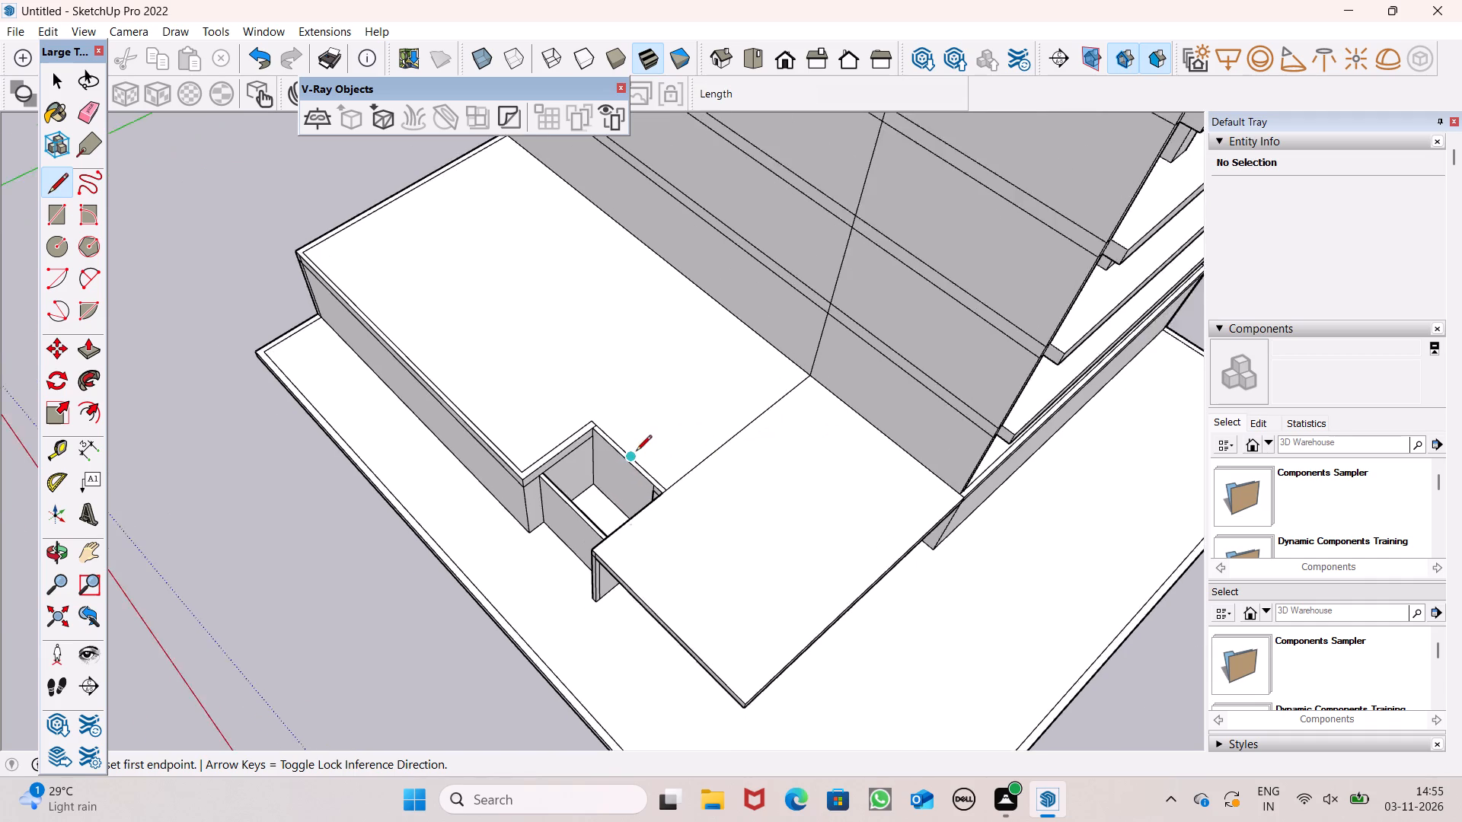
{"action": "scroll", "coordinate": [636, 452], "scroll_direction": "up", "scroll_amount": 4}
{"action": "left_click", "coordinate": [56, 451]}
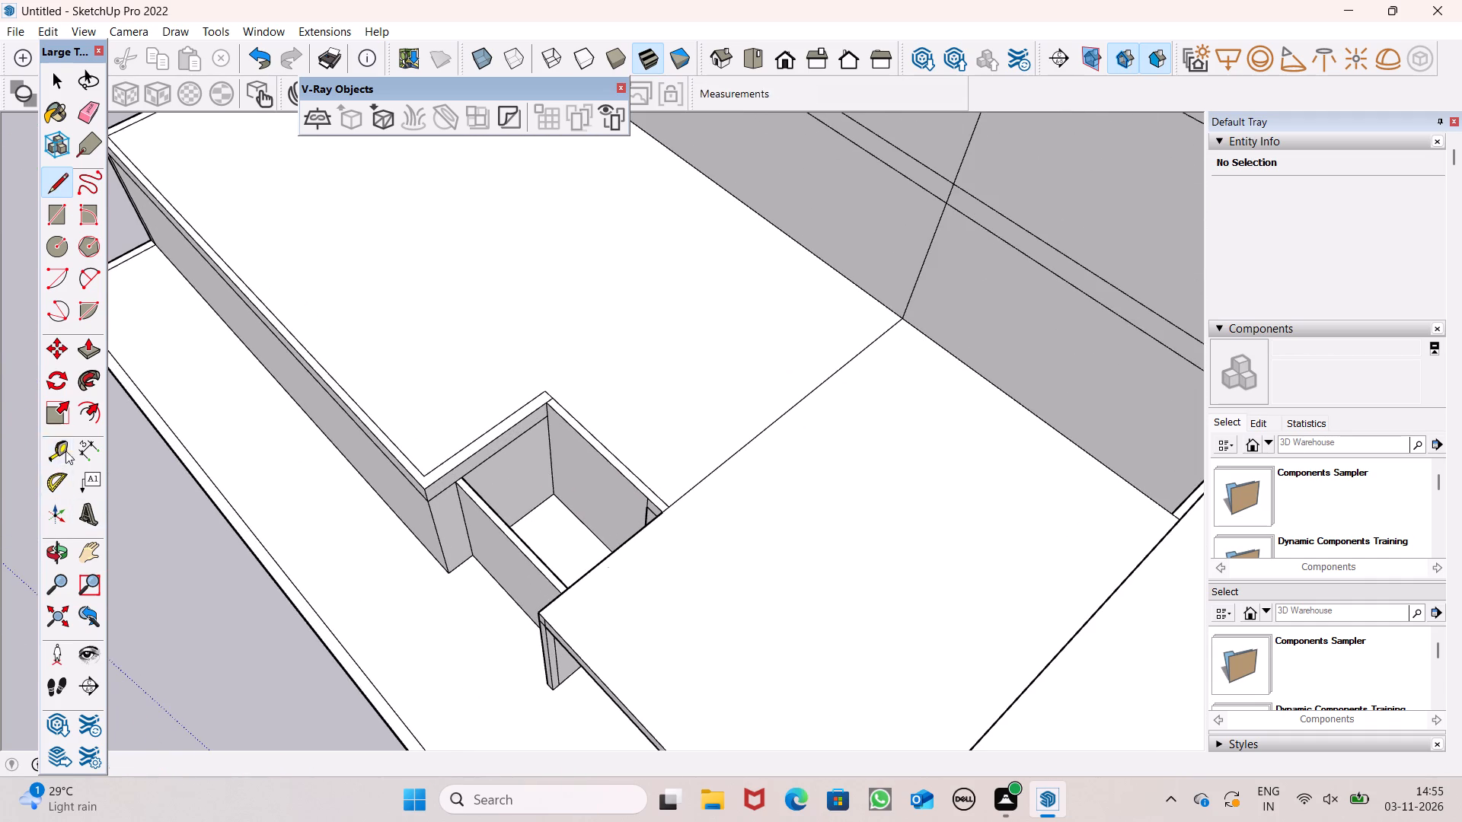
{"action": "left_click", "coordinate": [719, 462]}
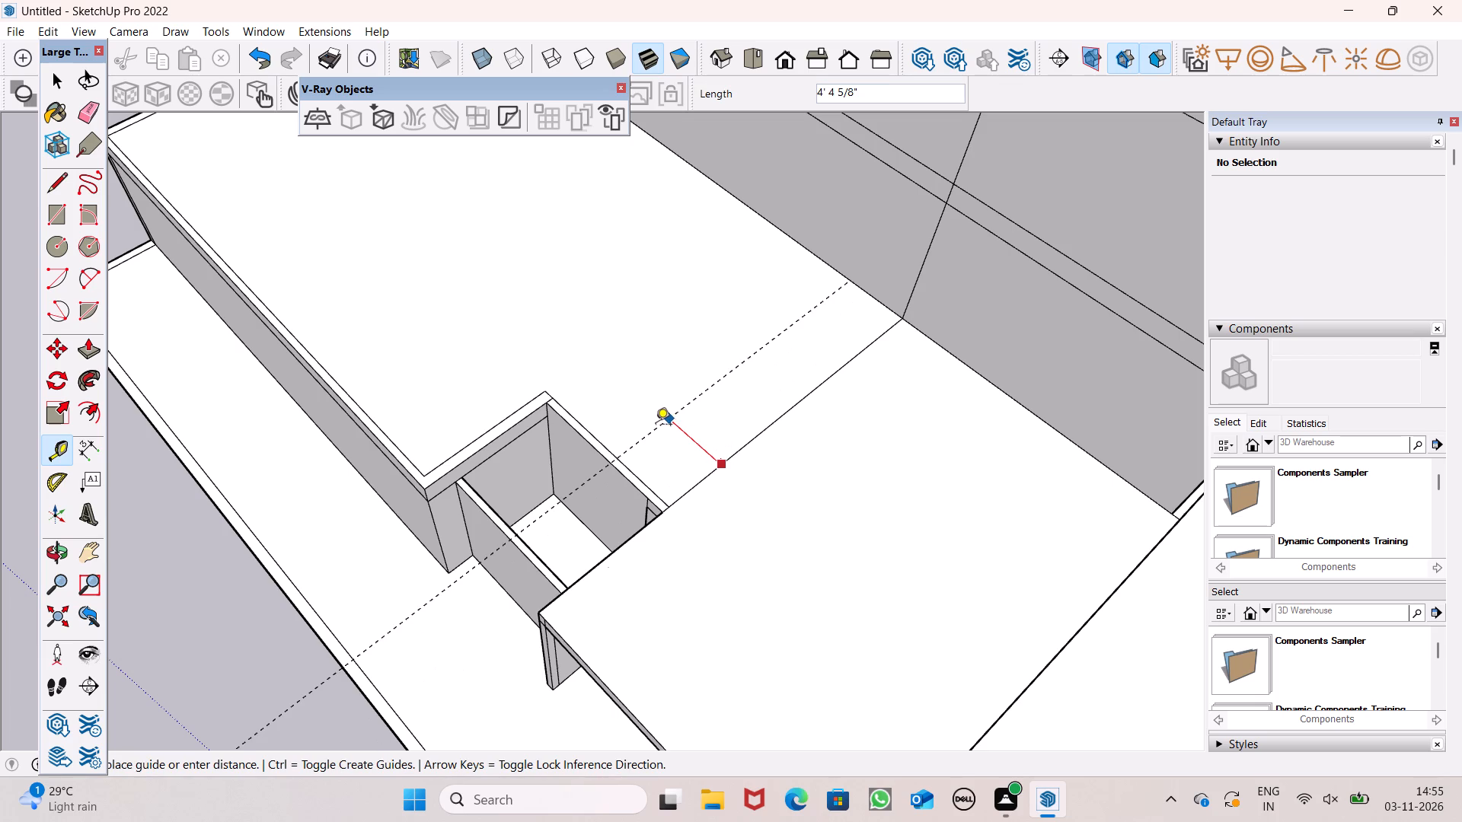
{"action": "type", "text": "6\""}
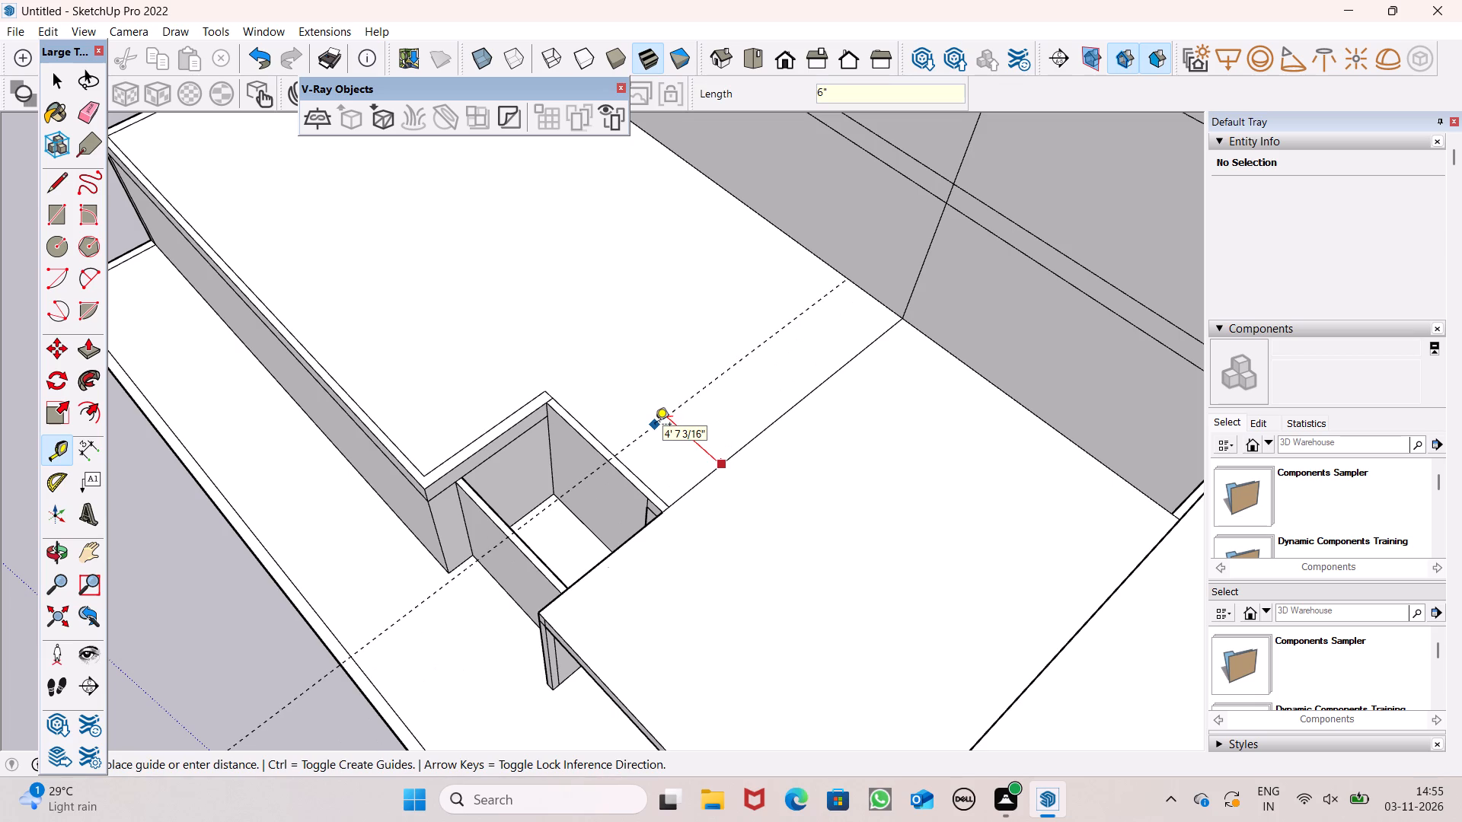
{"action": "key", "text": "Return"}
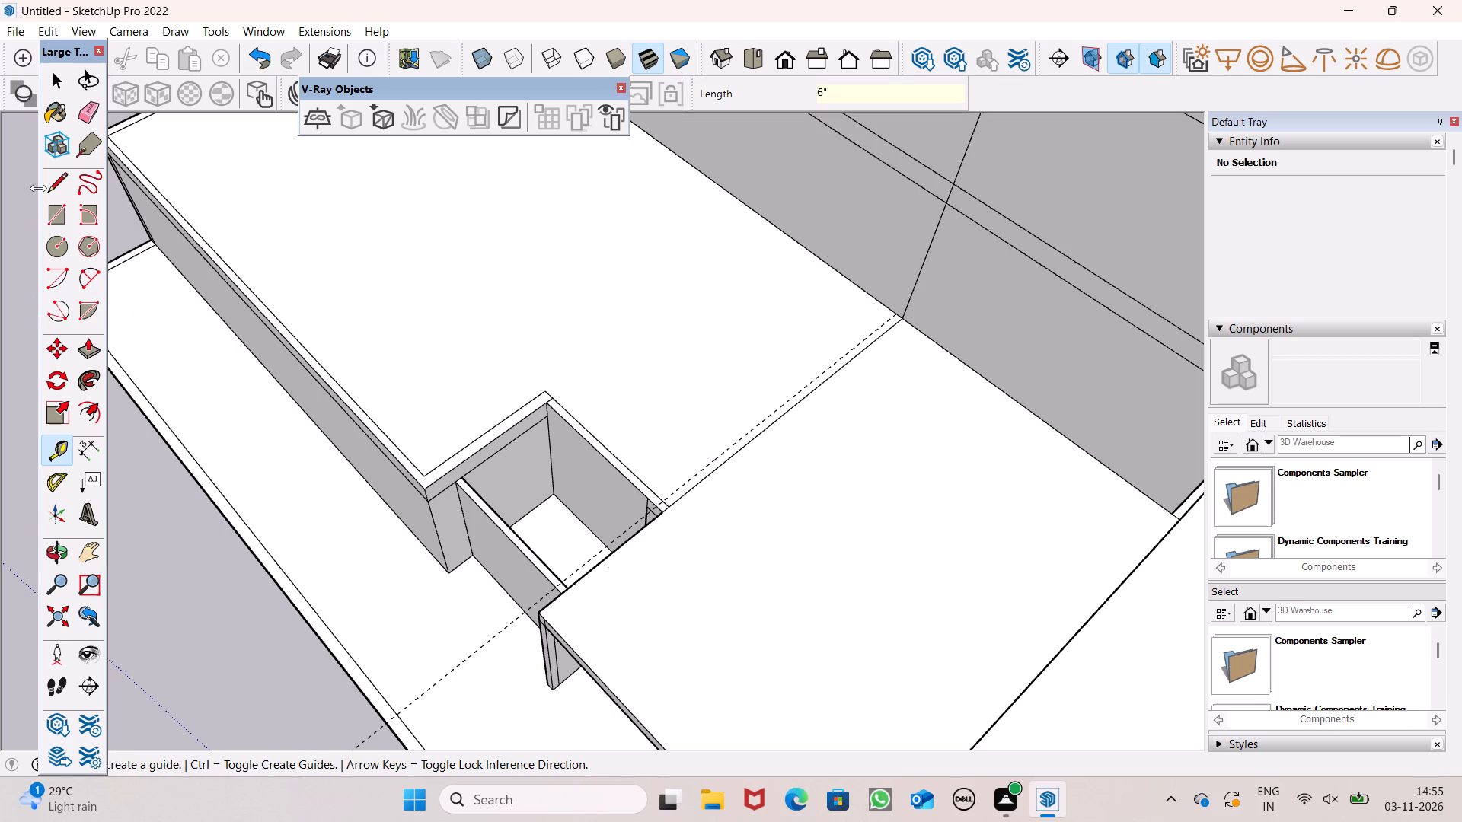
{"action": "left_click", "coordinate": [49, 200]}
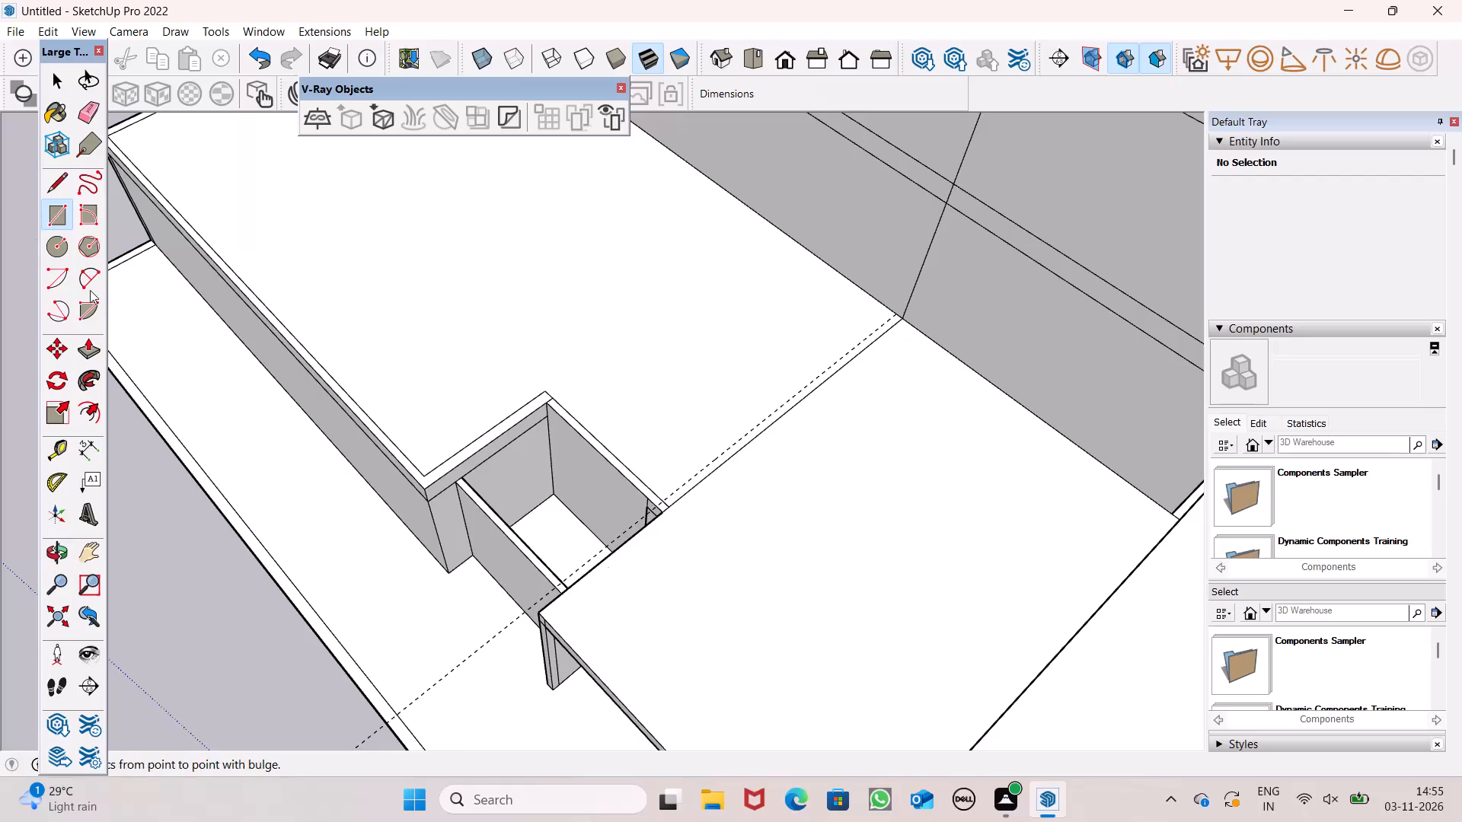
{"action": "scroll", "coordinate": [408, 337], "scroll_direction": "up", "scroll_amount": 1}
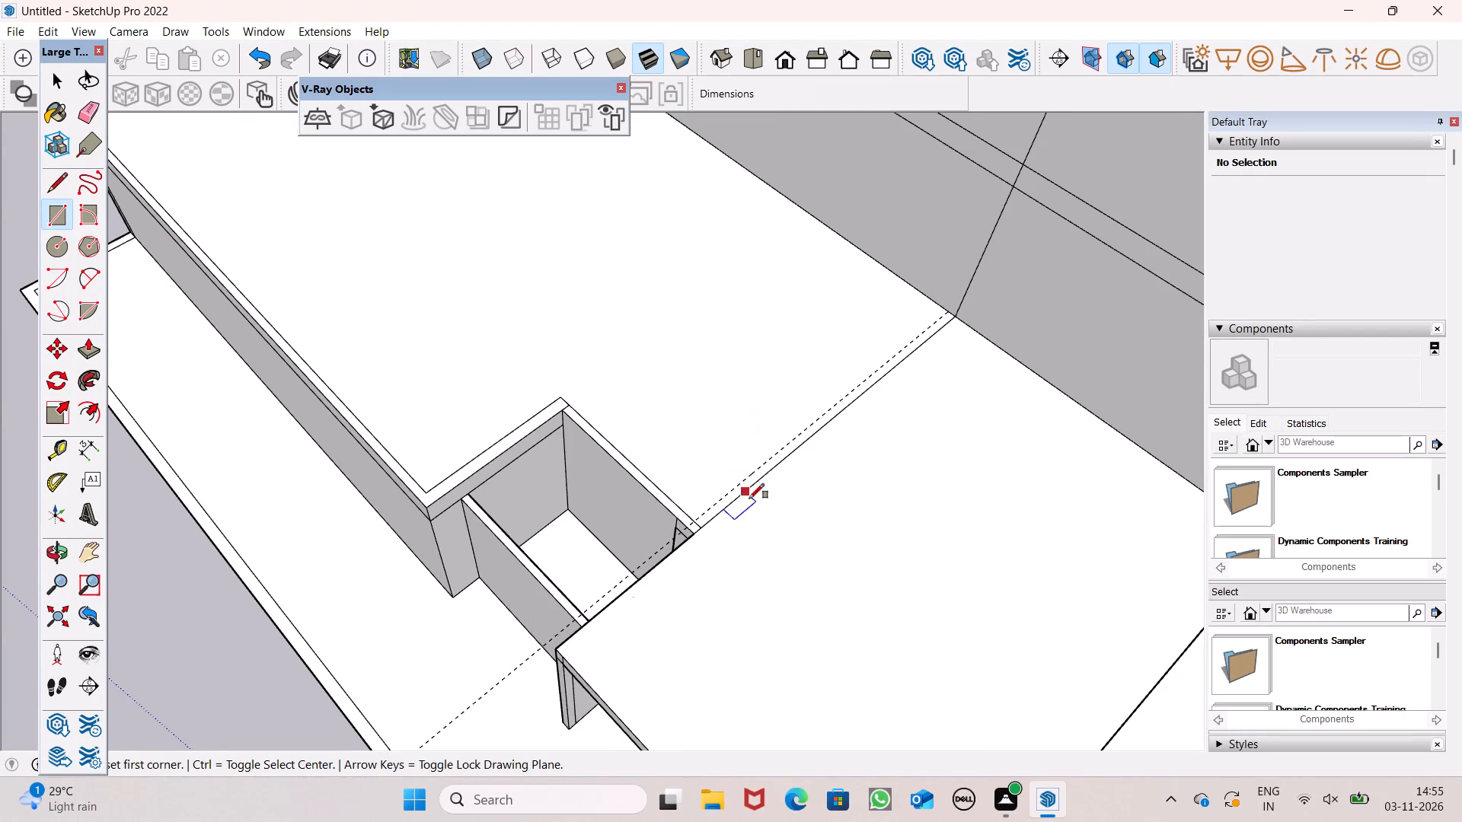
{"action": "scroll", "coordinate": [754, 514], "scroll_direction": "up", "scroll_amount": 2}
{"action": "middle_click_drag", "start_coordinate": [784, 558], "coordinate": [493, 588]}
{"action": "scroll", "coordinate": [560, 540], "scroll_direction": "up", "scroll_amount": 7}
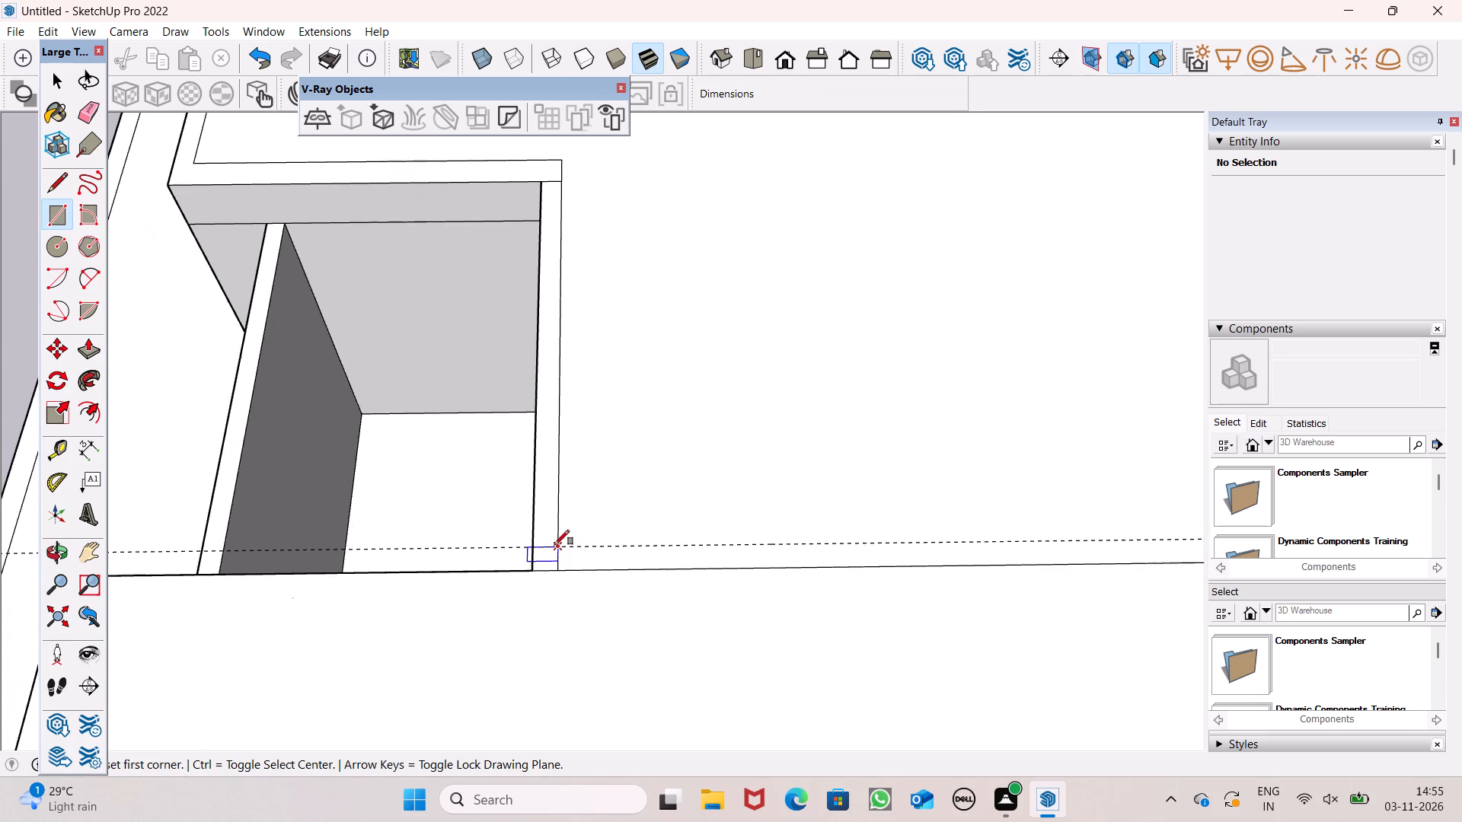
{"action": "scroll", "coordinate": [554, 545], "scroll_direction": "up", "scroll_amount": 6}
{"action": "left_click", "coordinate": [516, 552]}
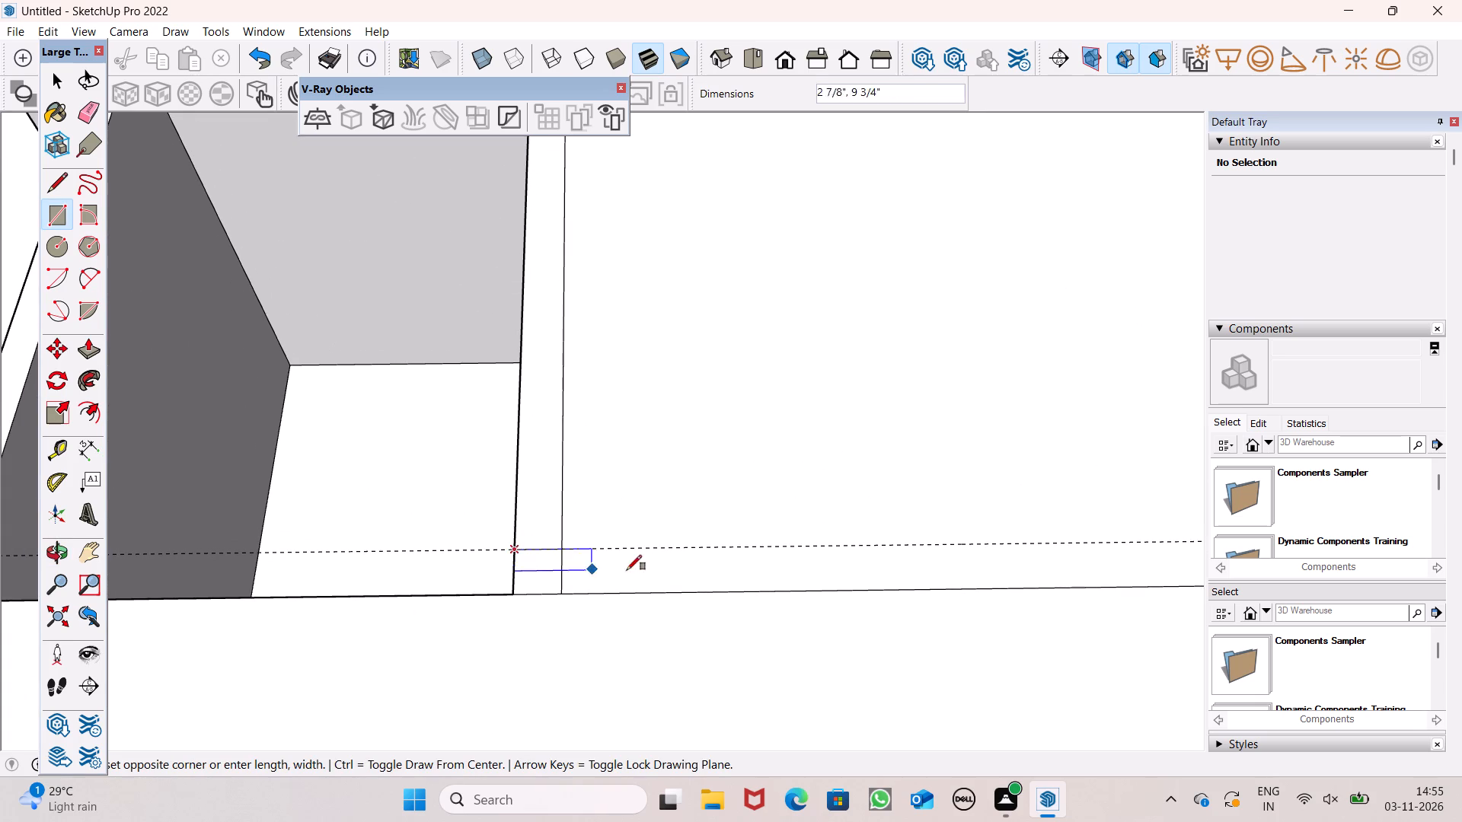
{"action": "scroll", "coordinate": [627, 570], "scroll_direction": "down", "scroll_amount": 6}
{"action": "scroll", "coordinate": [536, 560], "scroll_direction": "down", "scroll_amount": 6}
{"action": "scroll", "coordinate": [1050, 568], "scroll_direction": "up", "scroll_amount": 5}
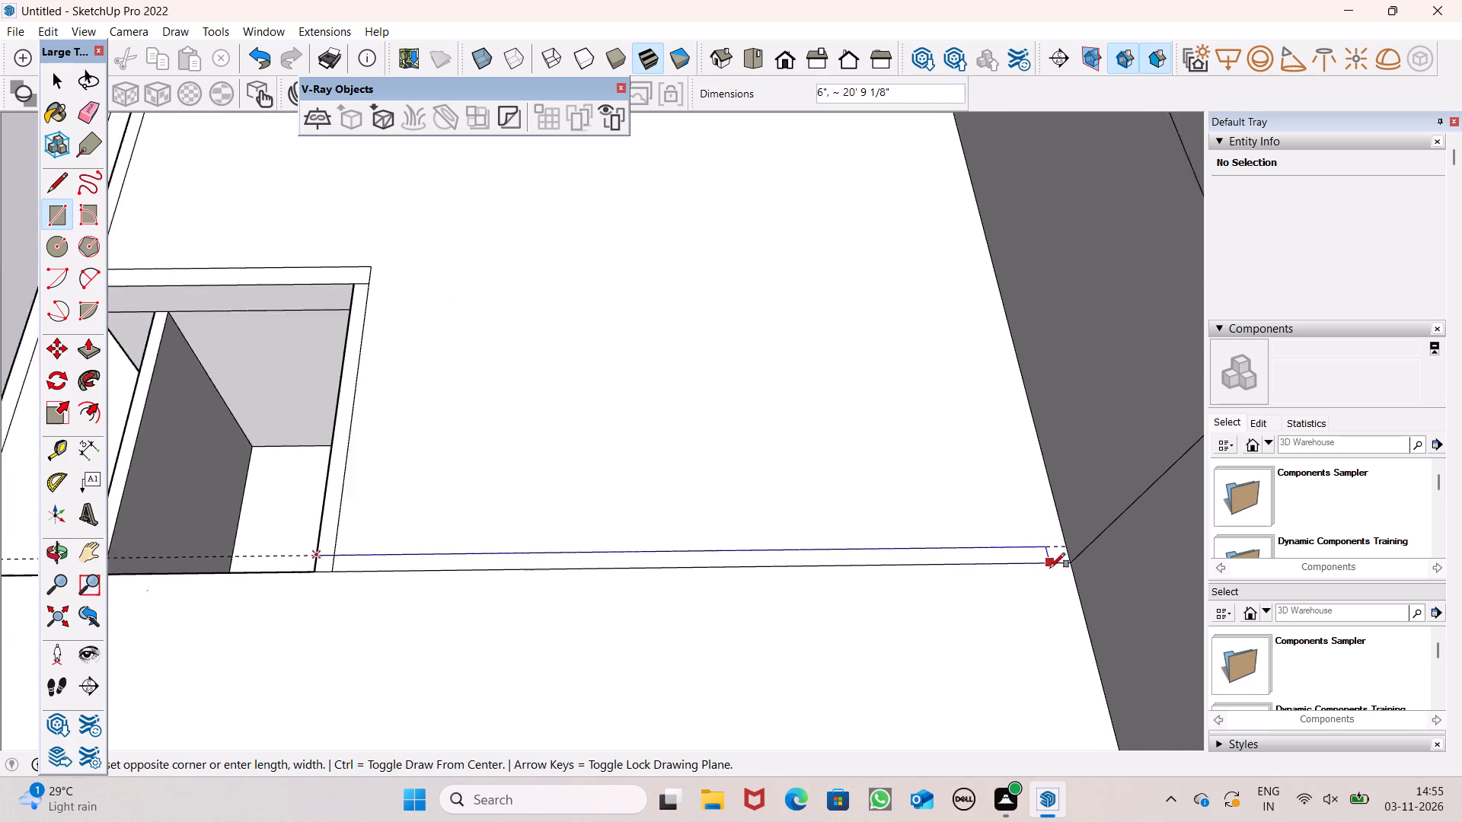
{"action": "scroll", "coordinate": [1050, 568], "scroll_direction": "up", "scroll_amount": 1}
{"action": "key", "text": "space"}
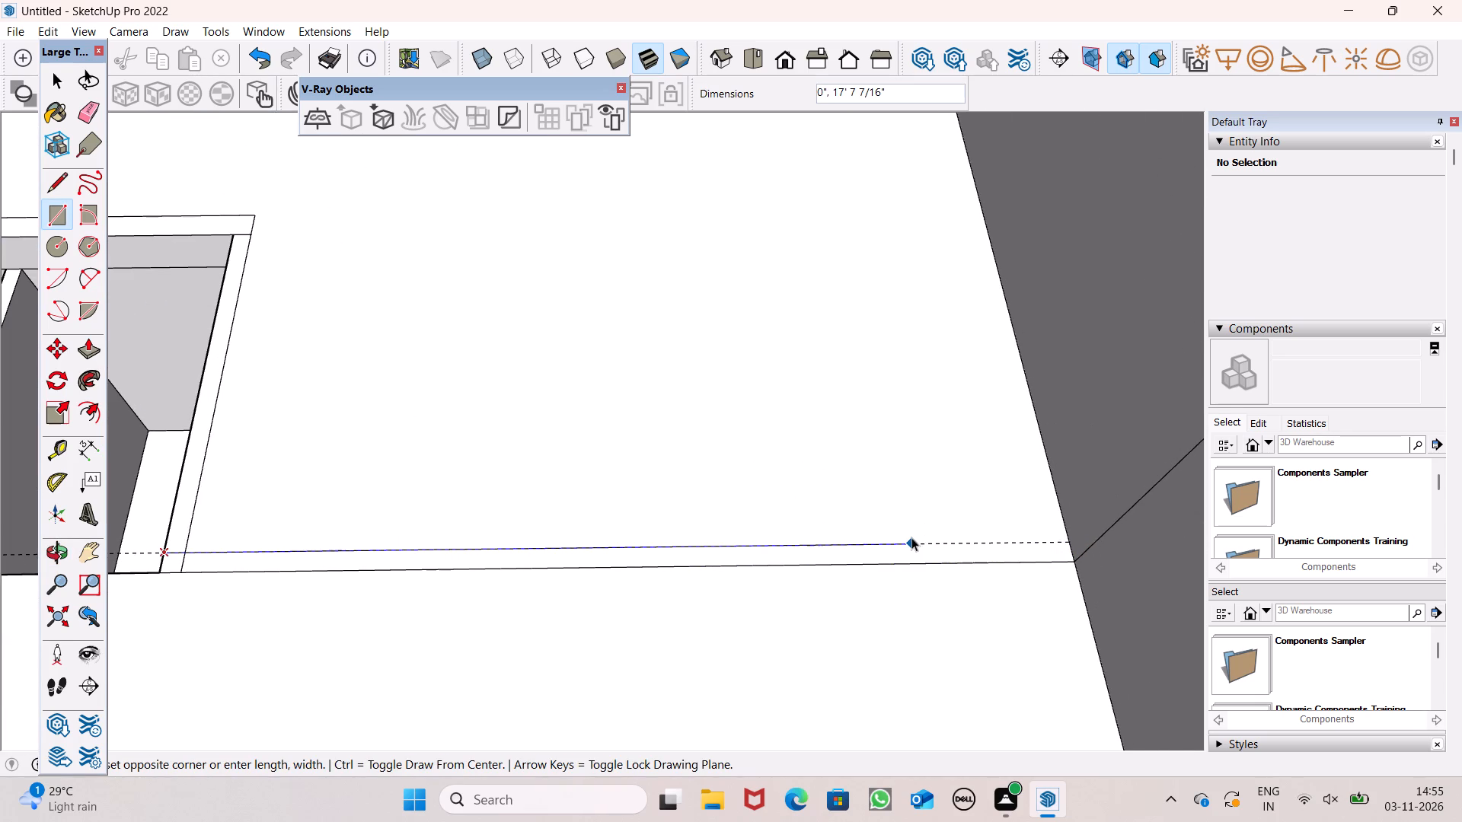
Draw a line about 21' 4" long along the guide, from the gap's edge across the roof to the tower wall.
{"action": "scroll", "coordinate": [819, 338], "scroll_direction": "down", "scroll_amount": 5}
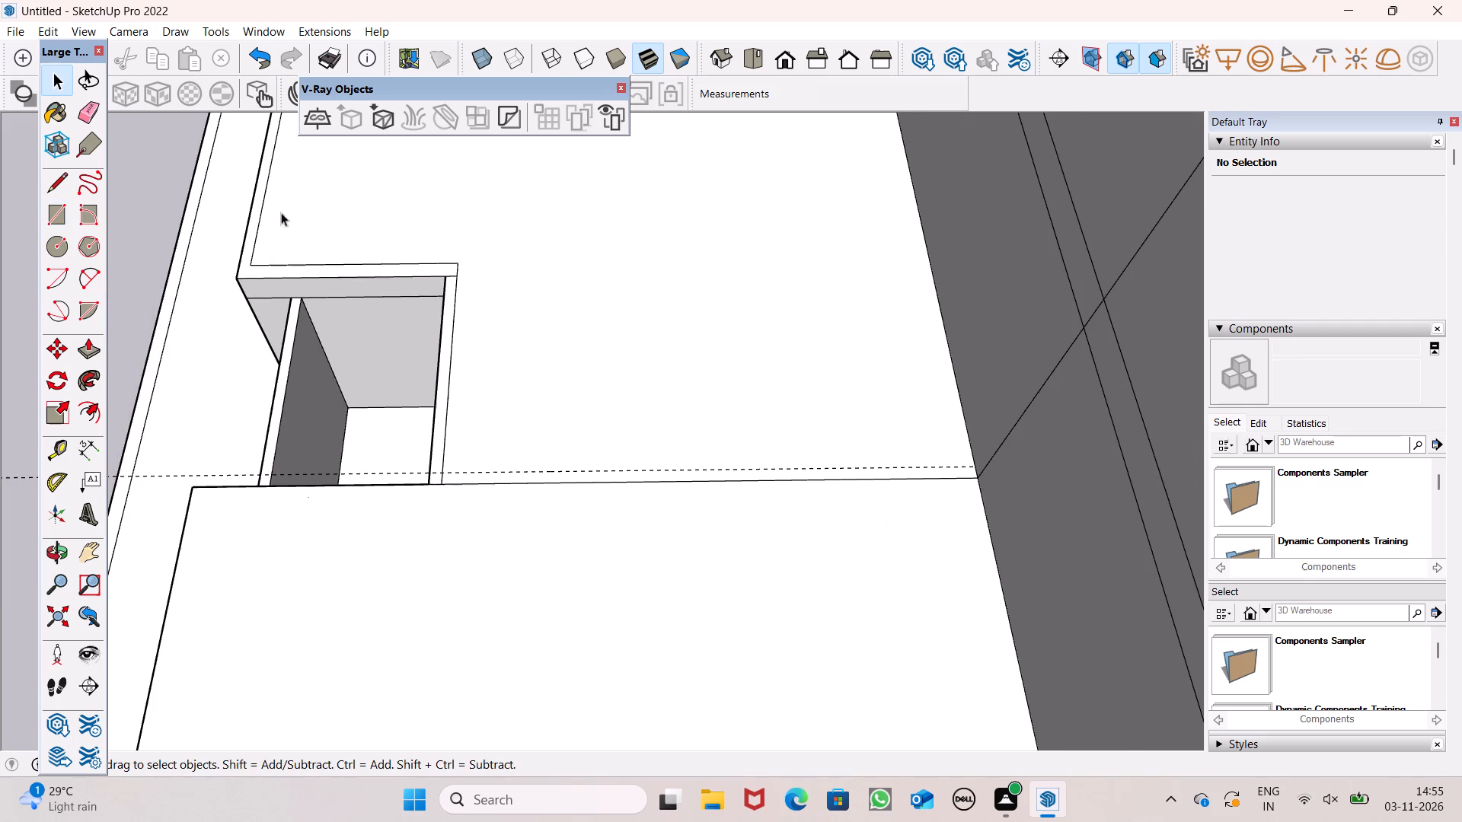
{"action": "left_click", "coordinate": [41, 190]}
{"action": "scroll", "coordinate": [454, 552], "scroll_direction": "up", "scroll_amount": 7}
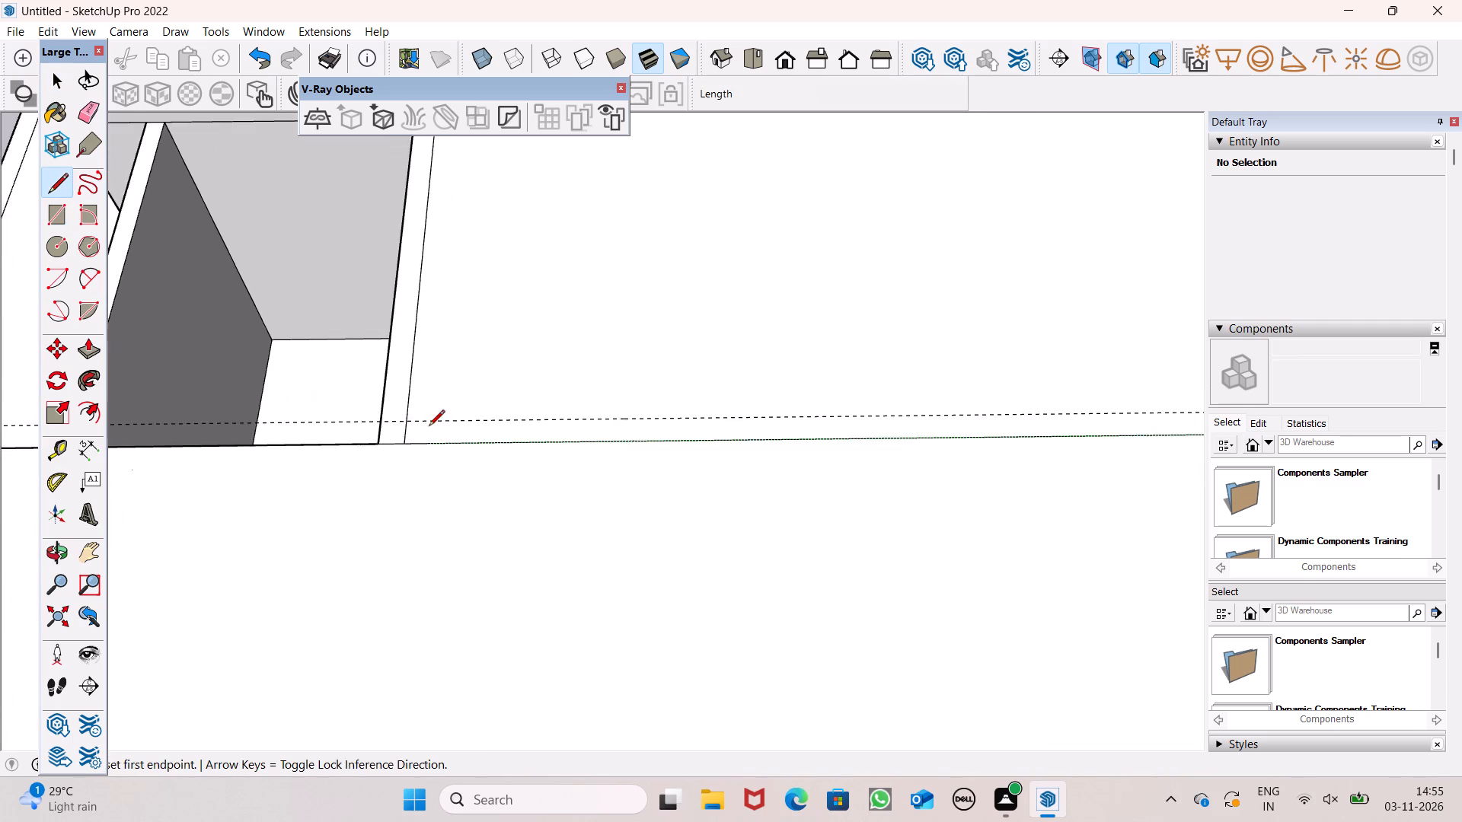
{"action": "scroll", "coordinate": [405, 413], "scroll_direction": "up", "scroll_amount": 5}
{"action": "left_click", "coordinate": [367, 429]}
{"action": "scroll", "coordinate": [368, 424], "scroll_direction": "down", "scroll_amount": 12}
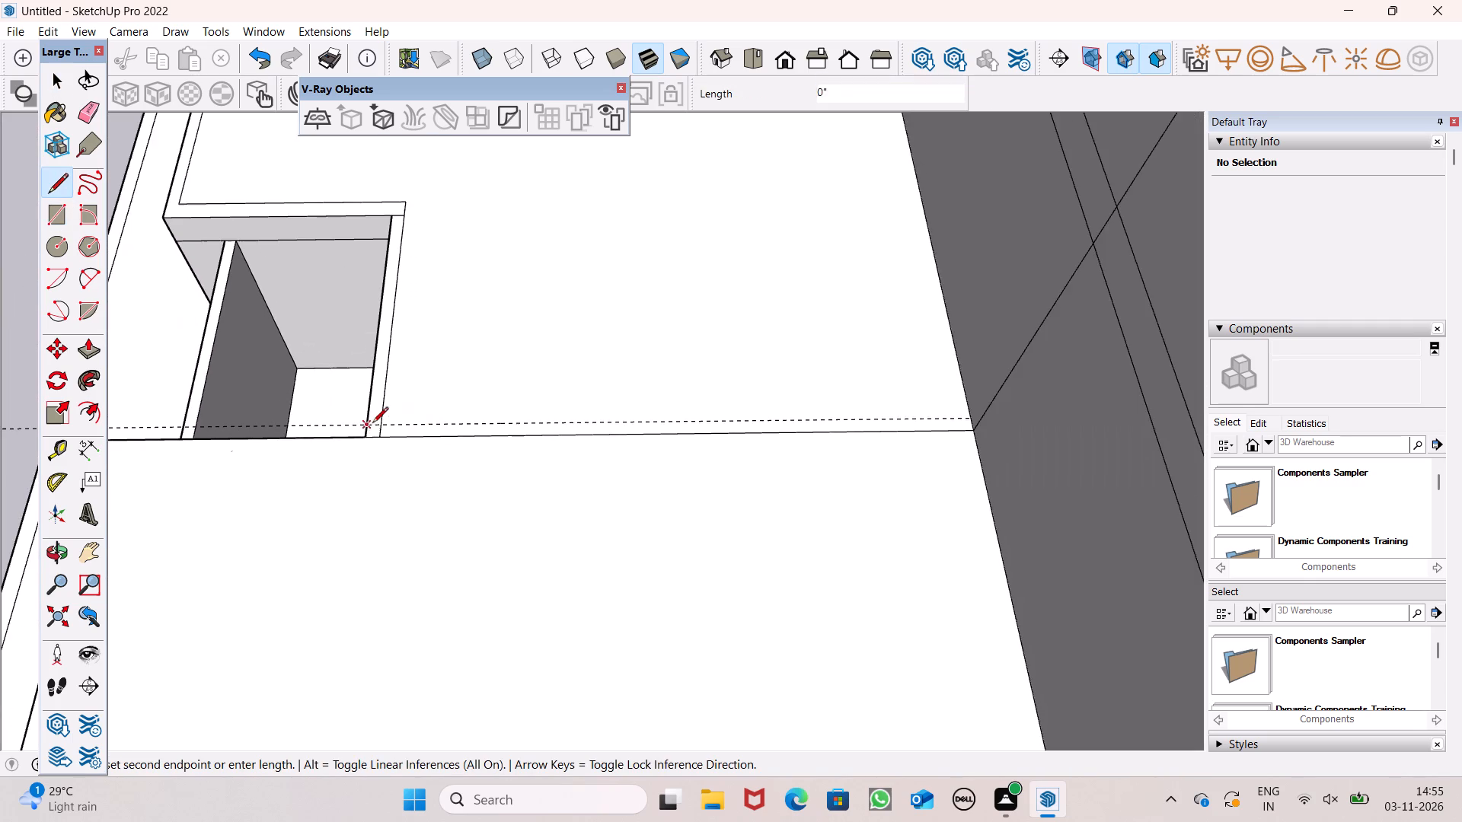
{"action": "scroll", "coordinate": [703, 413], "scroll_direction": "up", "scroll_amount": 6}
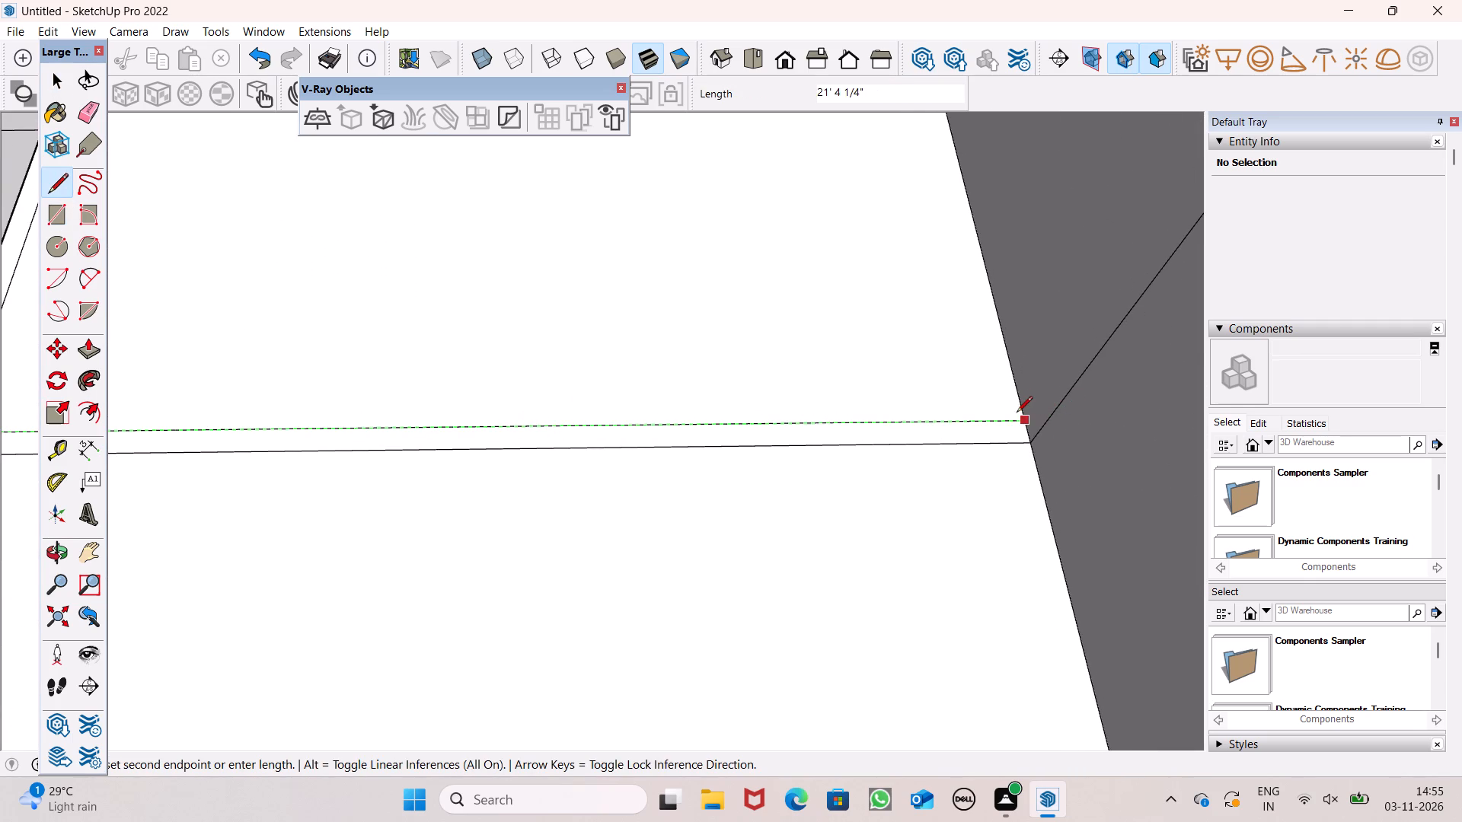
{"action": "left_click", "coordinate": [1021, 419]}
{"action": "scroll", "coordinate": [843, 353], "scroll_direction": "down", "scroll_amount": 9}
{"action": "scroll", "coordinate": [851, 384], "scroll_direction": "up", "scroll_amount": 1}
{"action": "scroll", "coordinate": [851, 384], "scroll_direction": "down", "scroll_amount": 2}
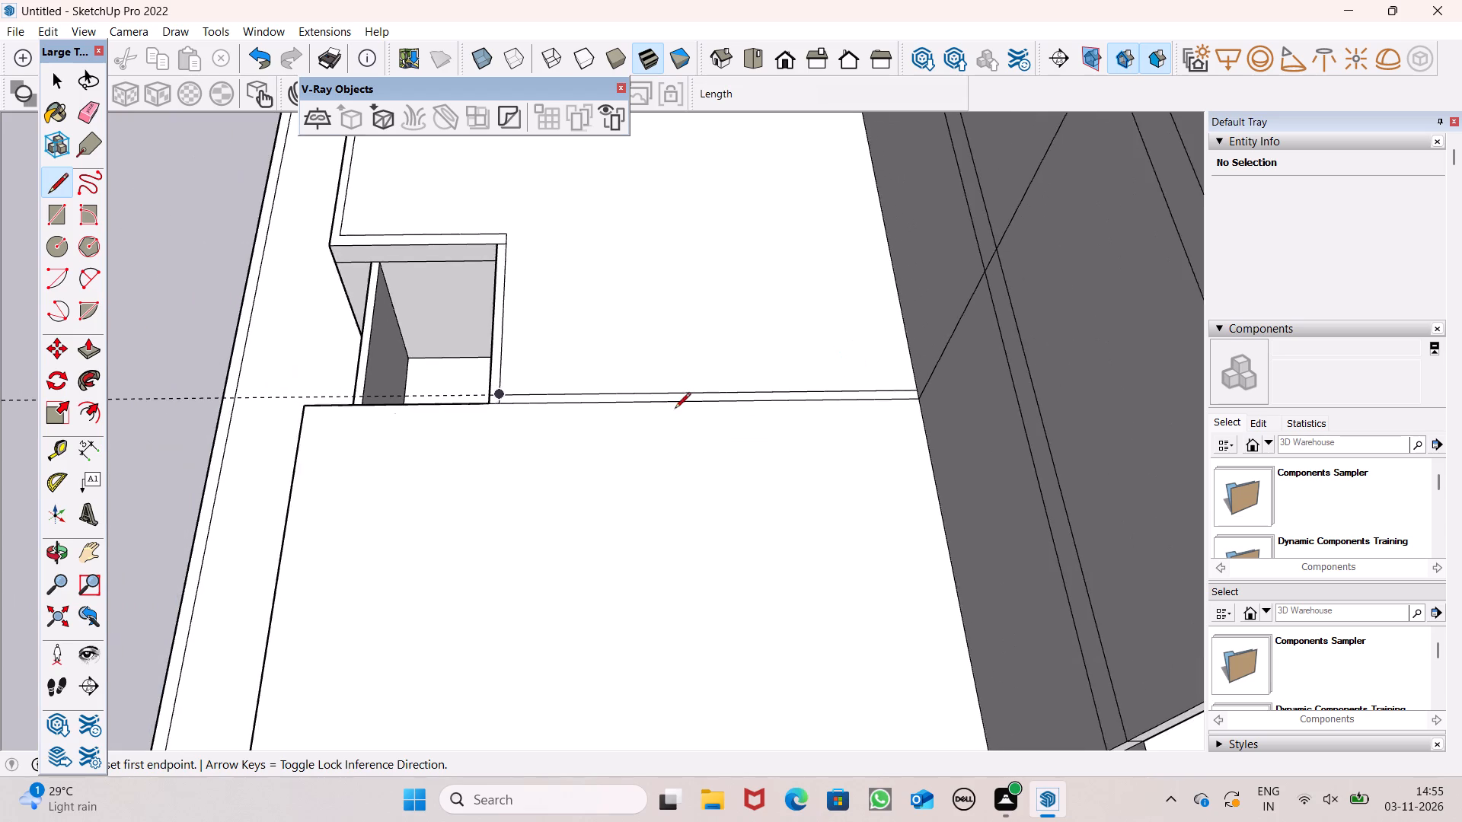
Erase the dashed guide beside the canopy slab.
{"action": "middle_click_drag", "start_coordinate": [678, 419], "coordinate": [907, 422]}
{"action": "scroll", "coordinate": [786, 334], "scroll_direction": "down", "scroll_amount": 2}
{"action": "left_click", "coordinate": [81, 111]}
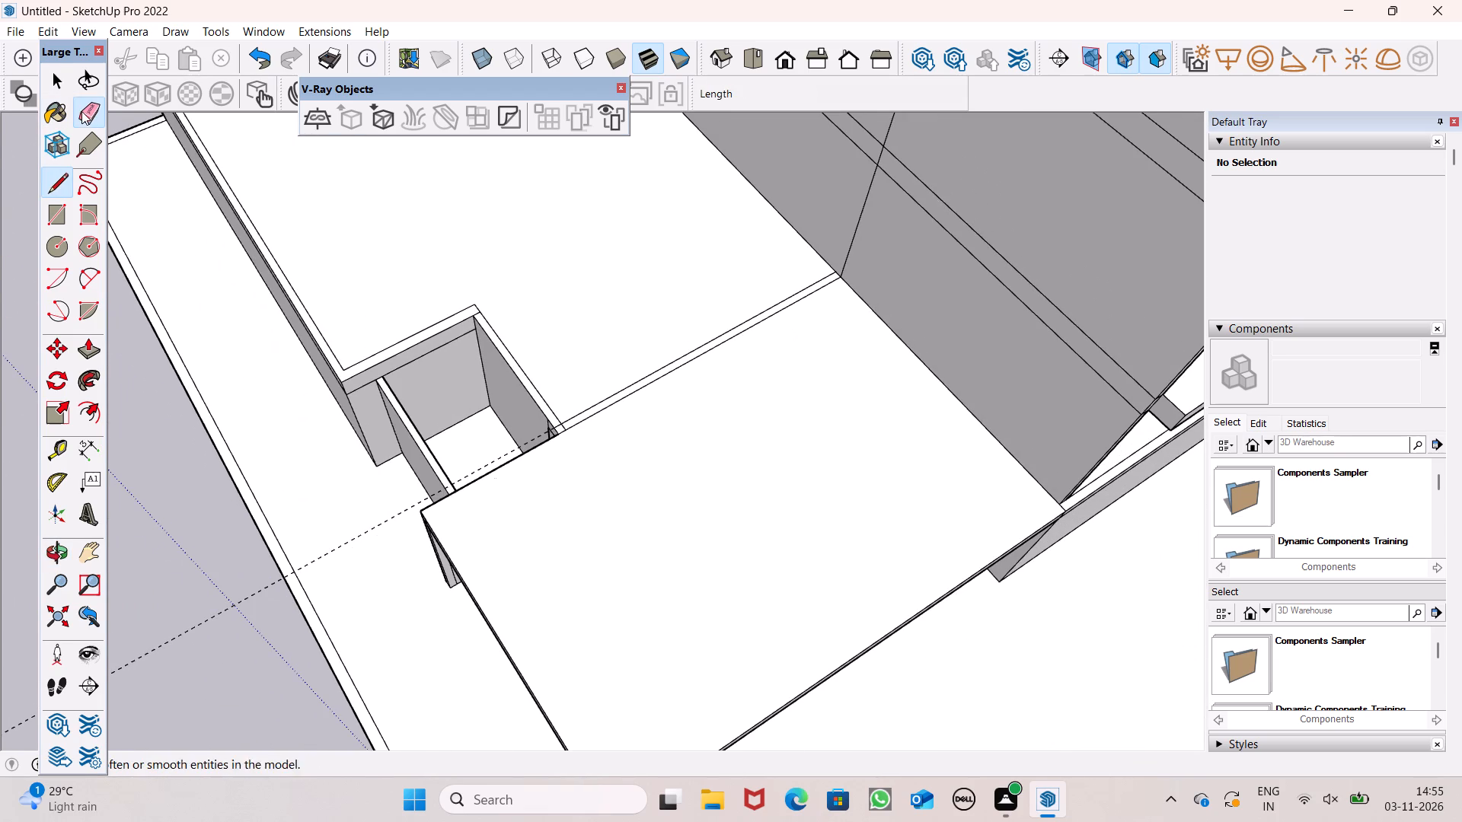
{"action": "left_click_drag", "start_coordinate": [184, 615], "coordinate": [194, 636]}
Erase the short leftover edges at the roof border's two corners beside the gap, joining the 6" border into one continuous strip.
{"action": "scroll", "coordinate": [582, 426], "scroll_direction": "up", "scroll_amount": 8}
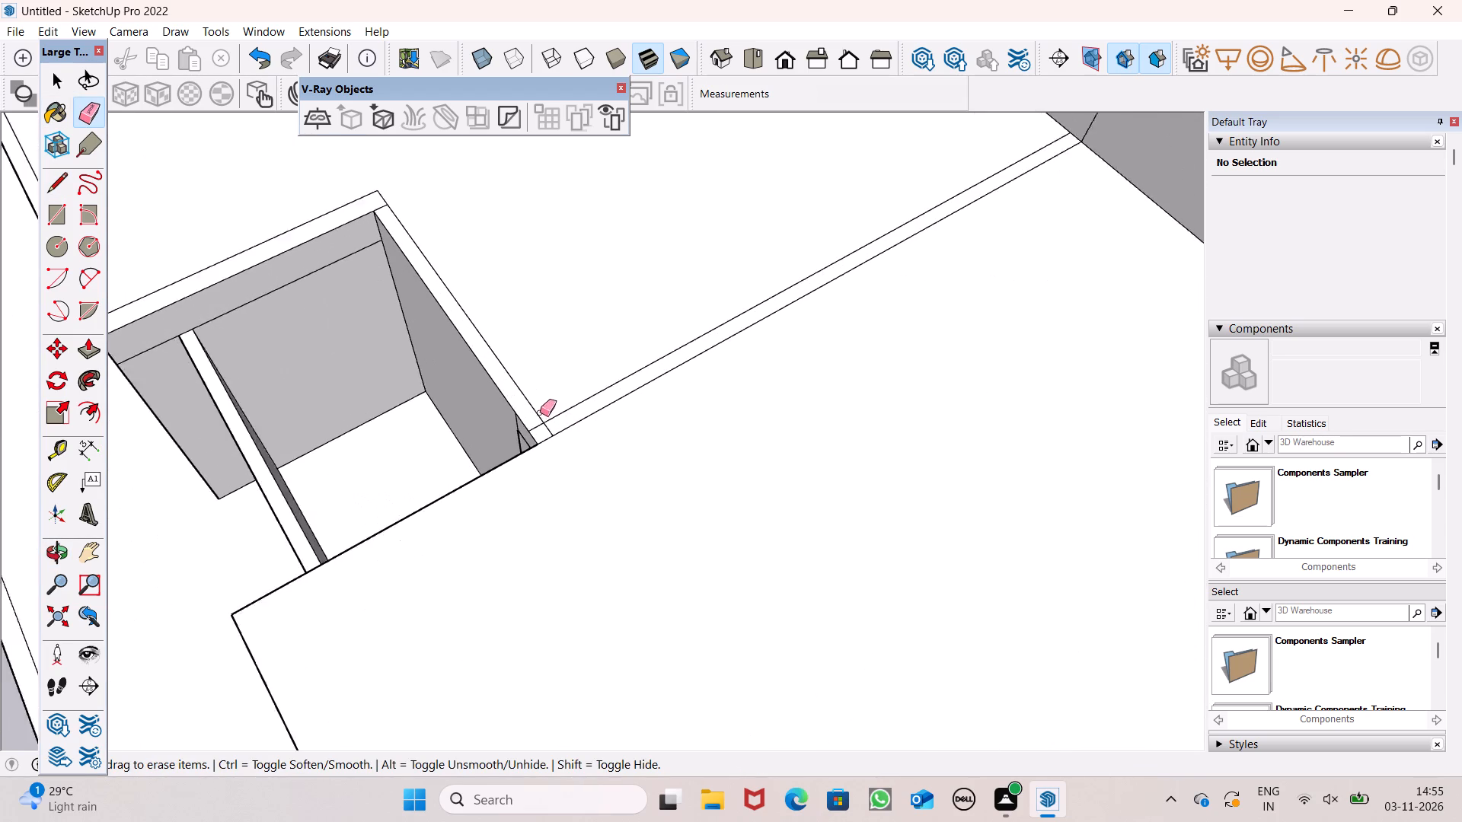
{"action": "scroll", "coordinate": [540, 413], "scroll_direction": "up", "scroll_amount": 10}
{"action": "left_click_drag", "start_coordinate": [547, 455], "coordinate": [539, 446]}
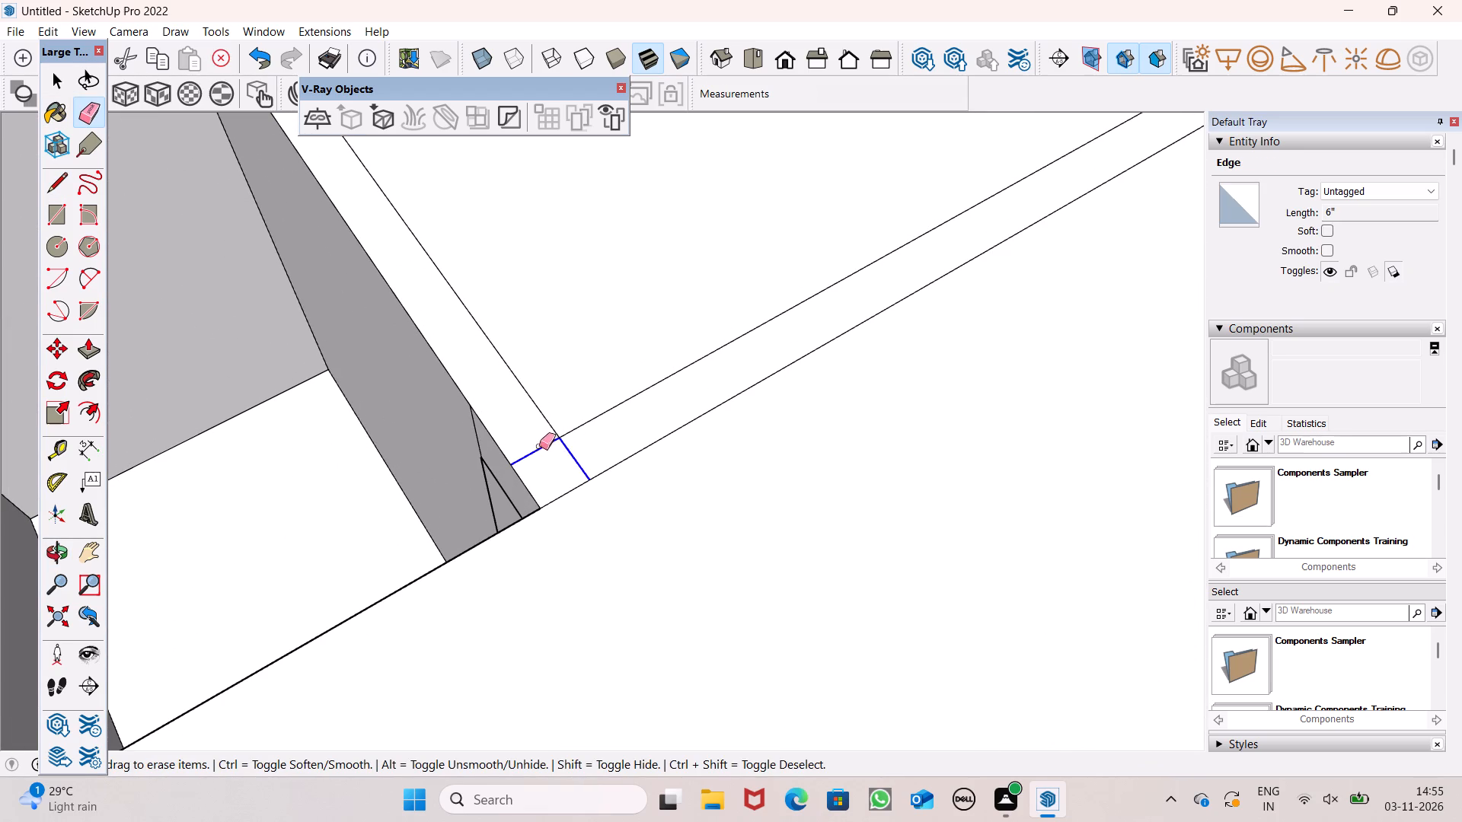
{"action": "left_click_drag", "start_coordinate": [539, 446], "coordinate": [537, 443]}
{"action": "scroll", "coordinate": [614, 380], "scroll_direction": "down", "scroll_amount": 20}
{"action": "scroll", "coordinate": [493, 275], "scroll_direction": "up", "scroll_amount": 7}
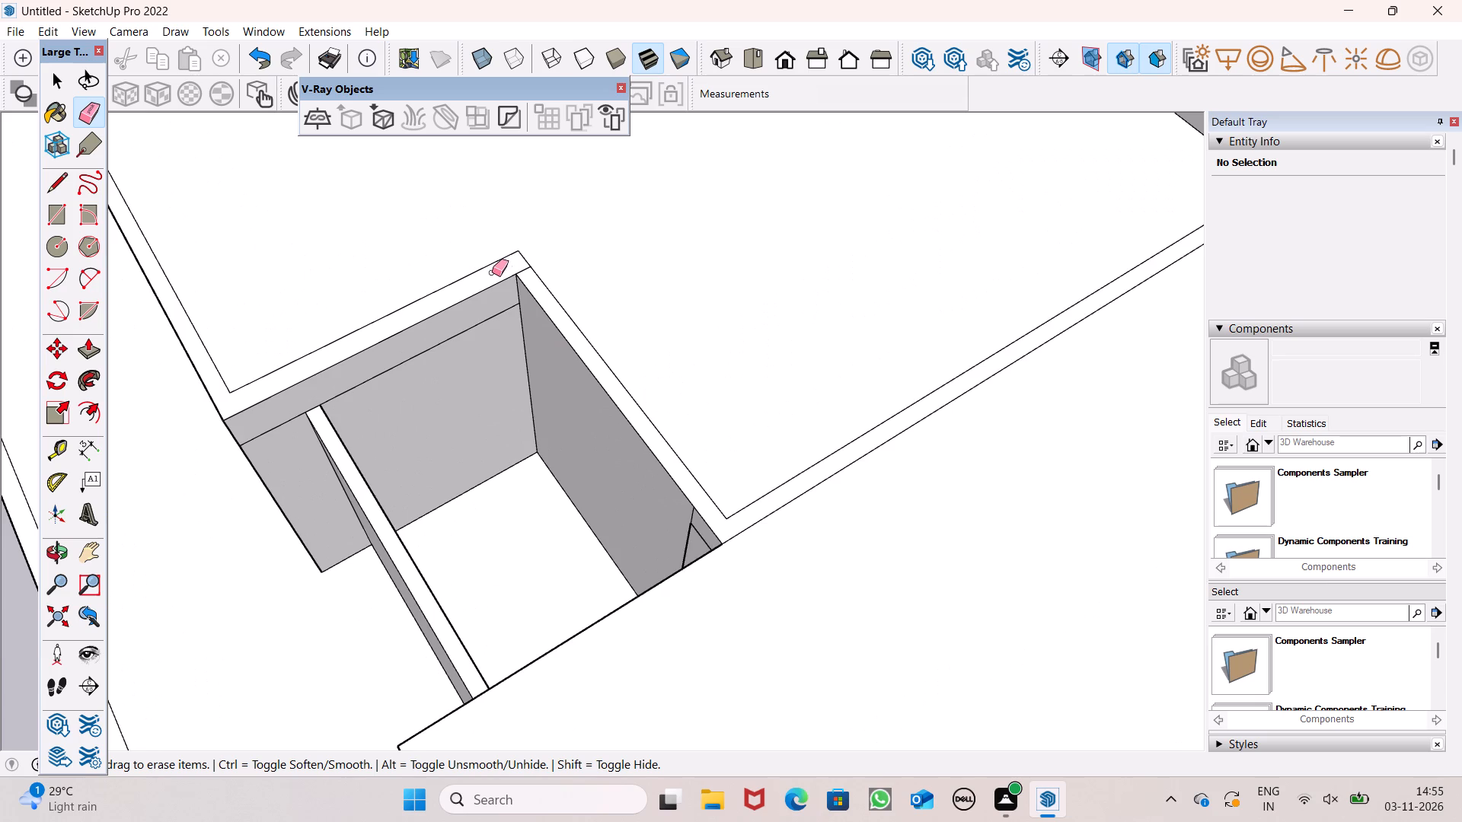
{"action": "scroll", "coordinate": [509, 272], "scroll_direction": "up", "scroll_amount": 6}
{"action": "left_click_drag", "start_coordinate": [518, 269], "coordinate": [535, 284]}
{"action": "scroll", "coordinate": [544, 280], "scroll_direction": "down", "scroll_amount": 13}
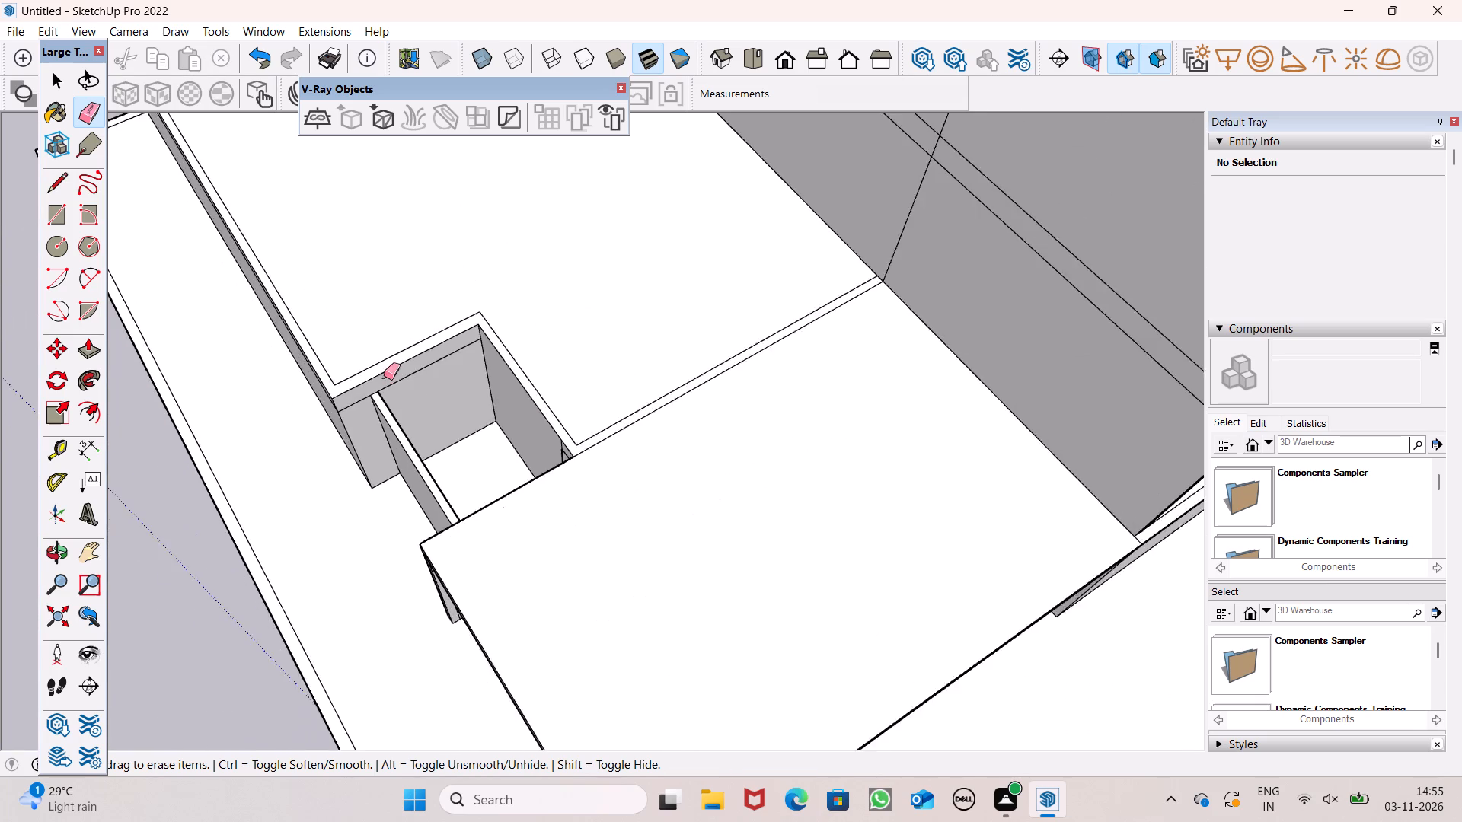
Push/Pull the low block's 6" roof border up 10' to form the upper storey's walls.
{"action": "scroll", "coordinate": [384, 376], "scroll_direction": "down", "scroll_amount": 5}
{"action": "middle_click_drag", "start_coordinate": [595, 454], "coordinate": [576, 298]}
{"action": "scroll", "coordinate": [745, 327], "scroll_direction": "down", "scroll_amount": 4}
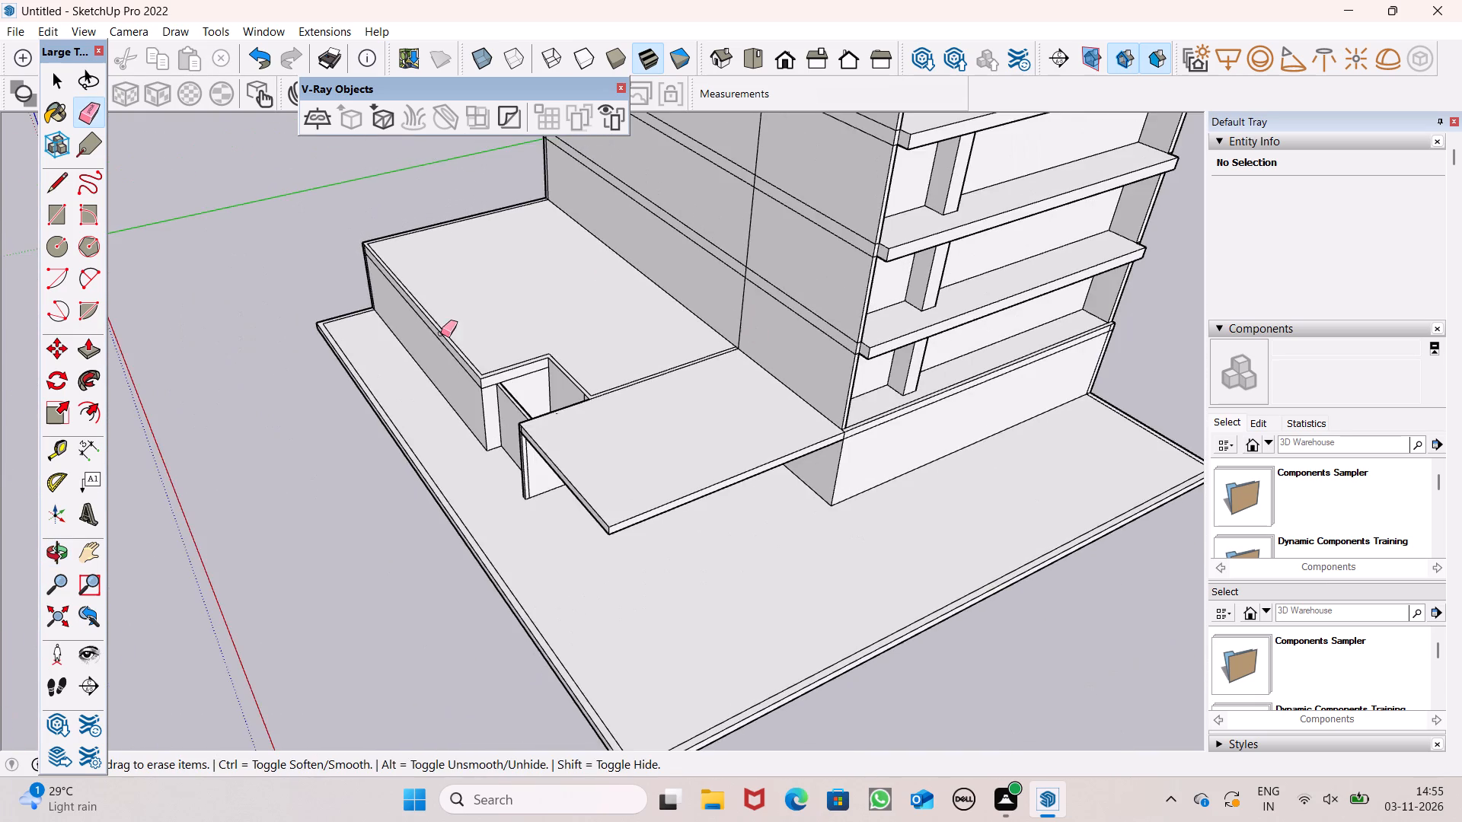
{"action": "middle_click_drag", "start_coordinate": [445, 333], "coordinate": [528, 359]}
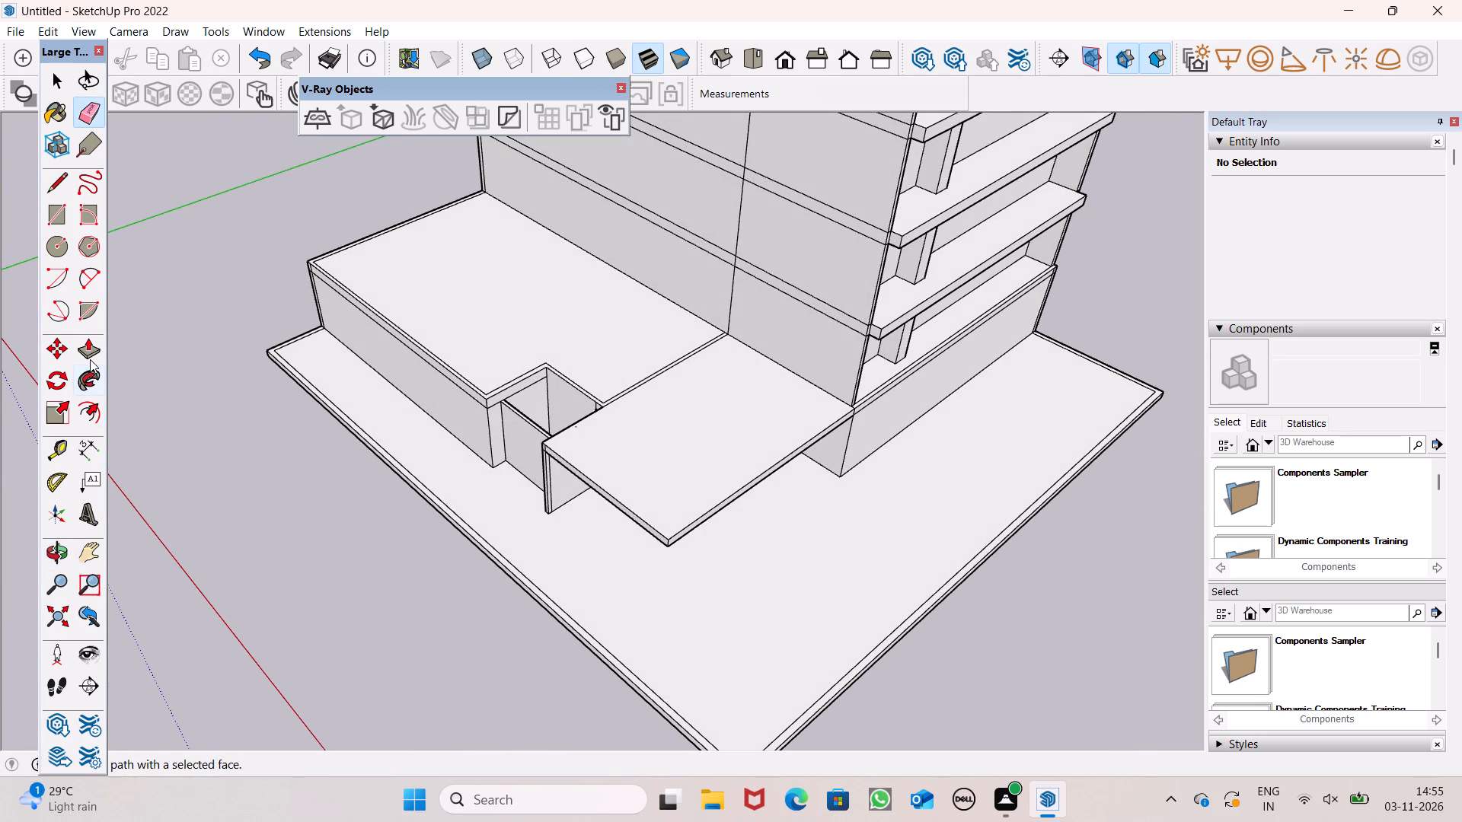
{"action": "left_click", "coordinate": [90, 349]}
{"action": "middle_click_drag", "start_coordinate": [672, 430], "coordinate": [595, 487]}
{"action": "scroll", "coordinate": [585, 414], "scroll_direction": "up", "scroll_amount": 7}
{"action": "left_click_drag", "start_coordinate": [595, 419], "coordinate": [554, 309]}
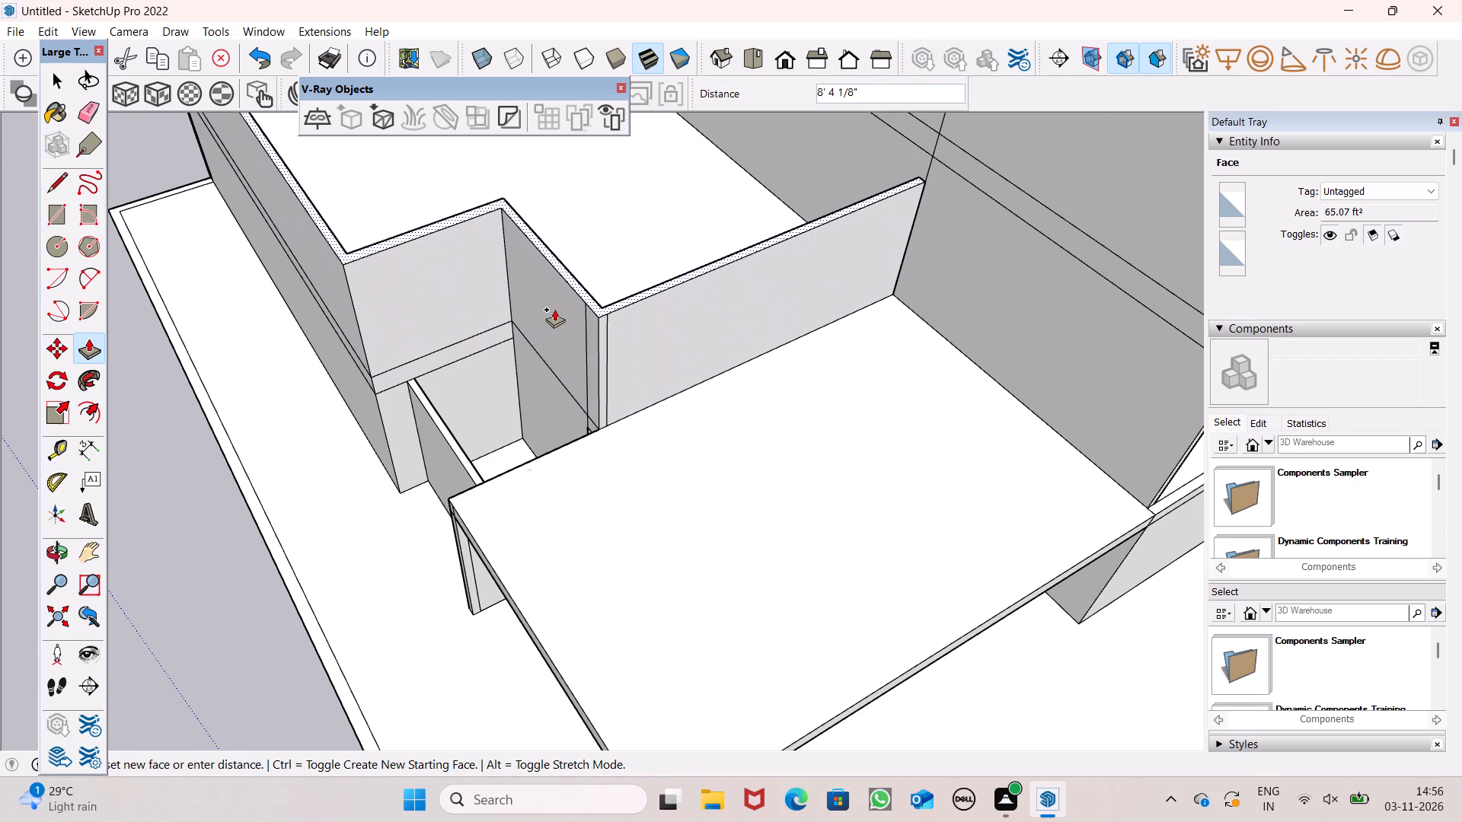
{"action": "left_click_drag", "start_coordinate": [554, 309], "coordinate": [553, 308]}
{"action": "type", "text": "10'"}
{"action": "key", "text": "Return"}
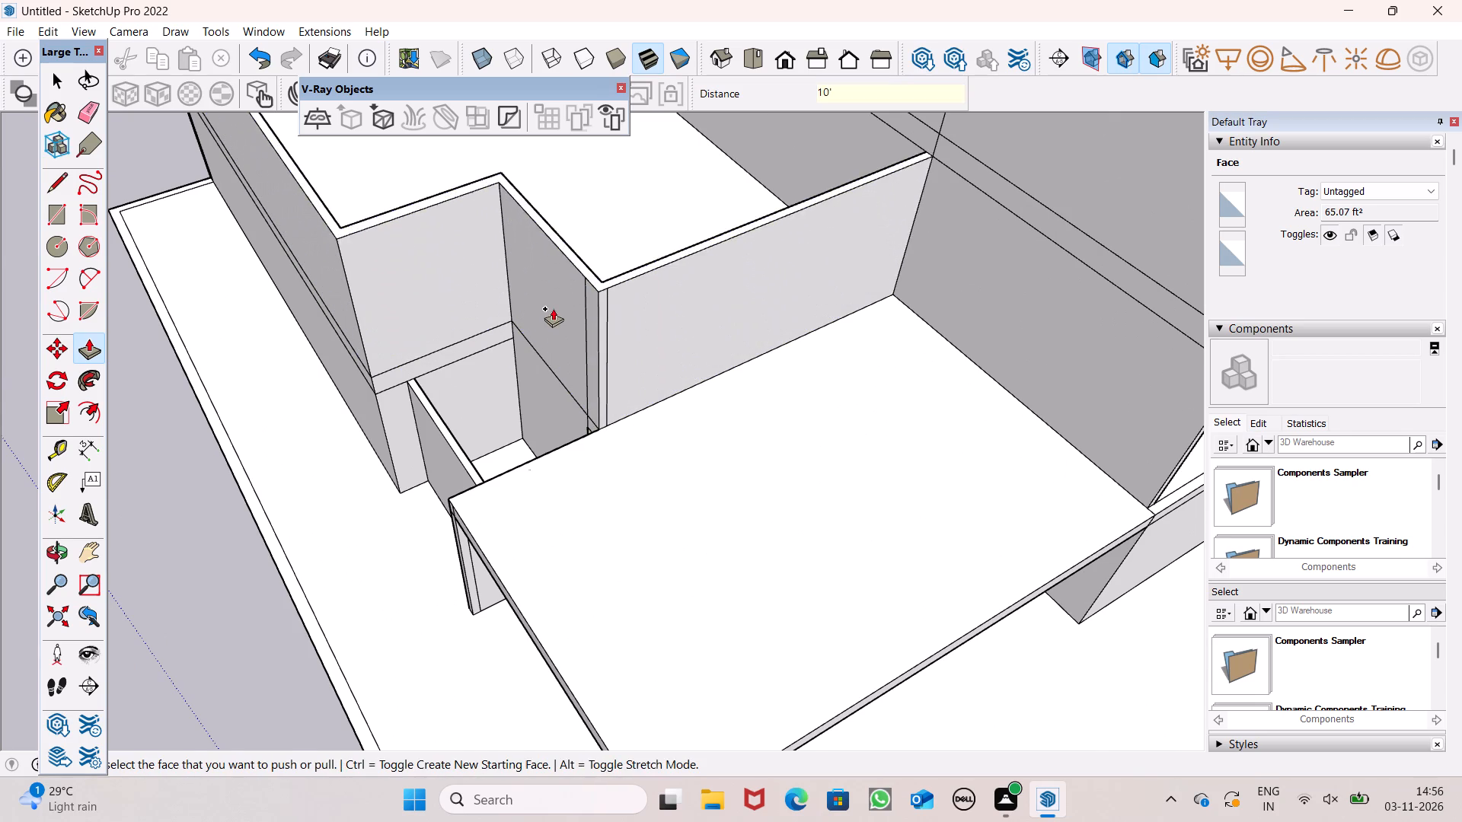
Measure the height of the low block's upper-storey wall along its front outer corner beside the gap.
{"action": "scroll", "coordinate": [553, 308], "scroll_direction": "down", "scroll_amount": 5}
{"action": "middle_click_drag", "start_coordinate": [550, 356], "coordinate": [761, 260]}
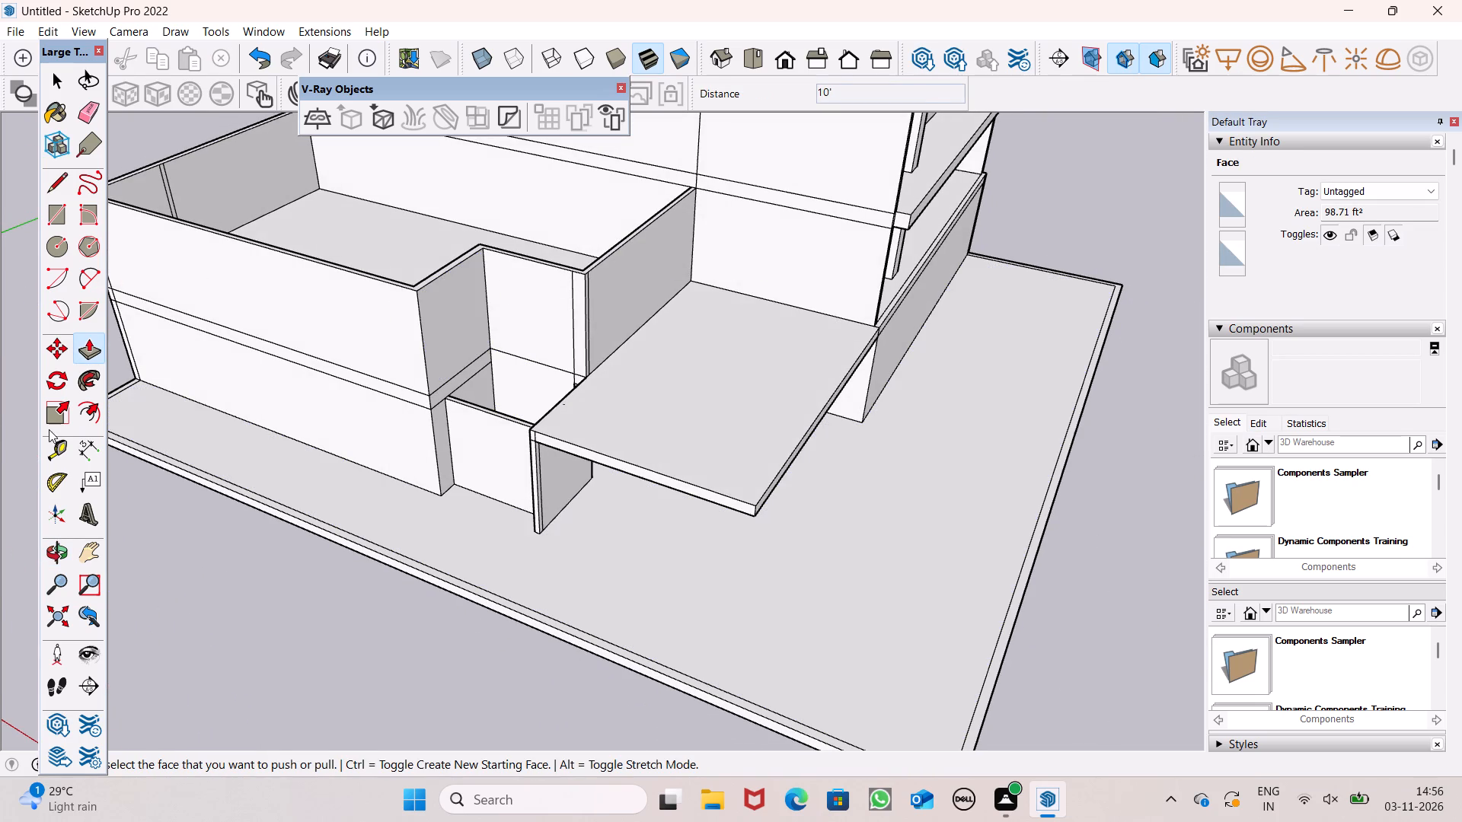
{"action": "left_click", "coordinate": [89, 452]}
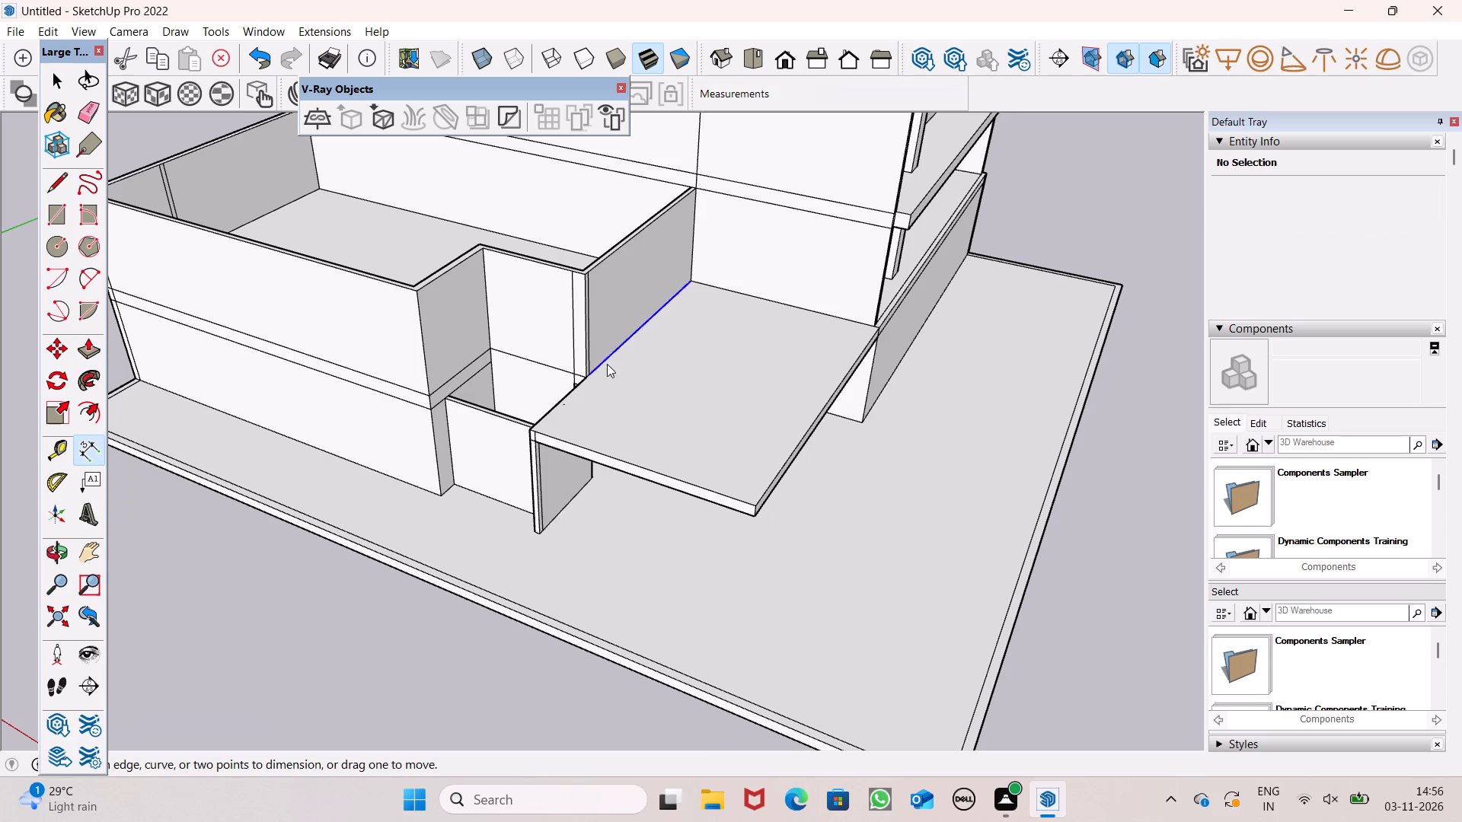
{"action": "scroll", "coordinate": [596, 333], "scroll_direction": "up", "scroll_amount": 6}
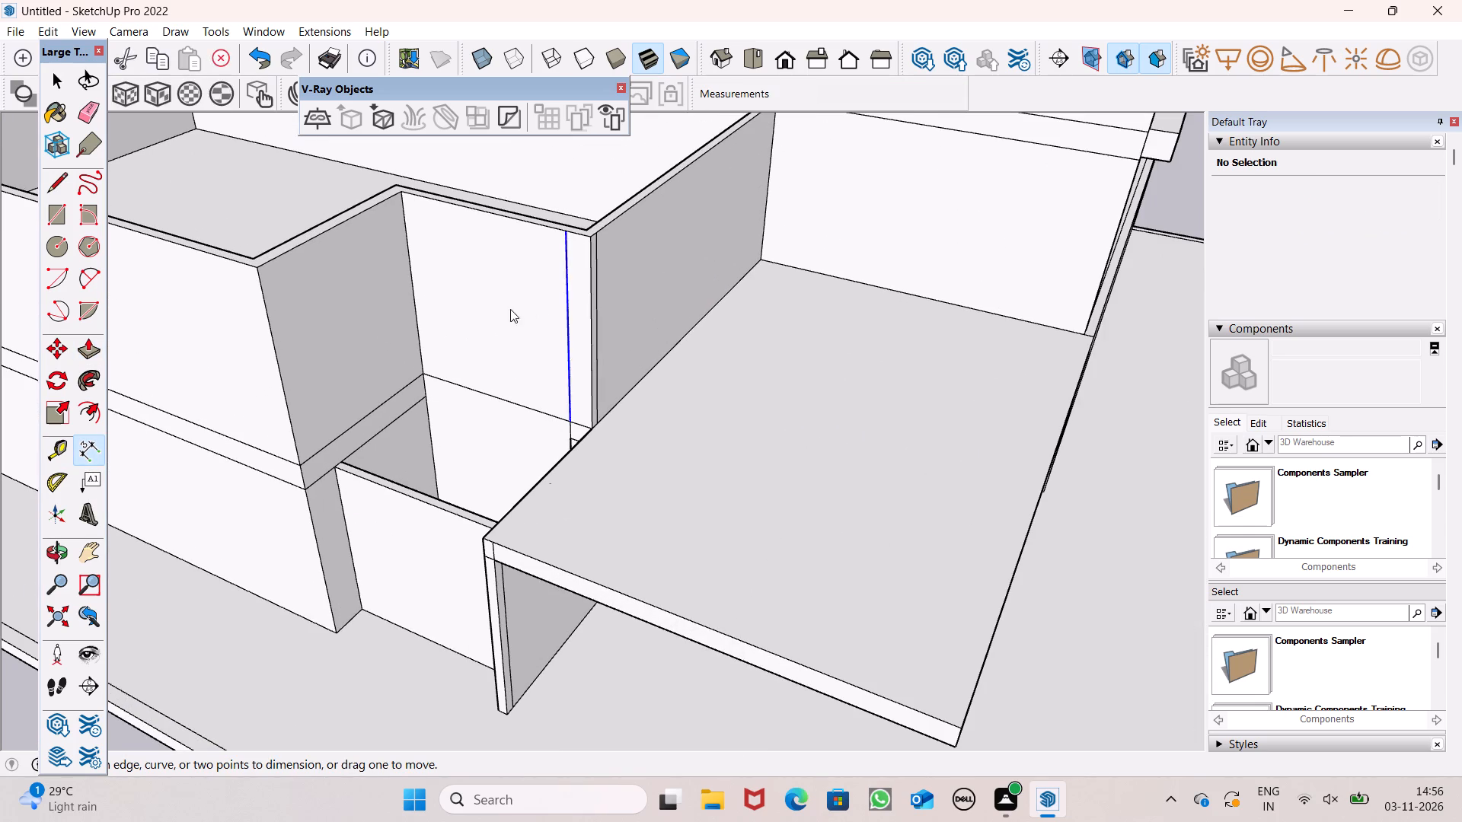
{"action": "left_click", "coordinate": [260, 273]}
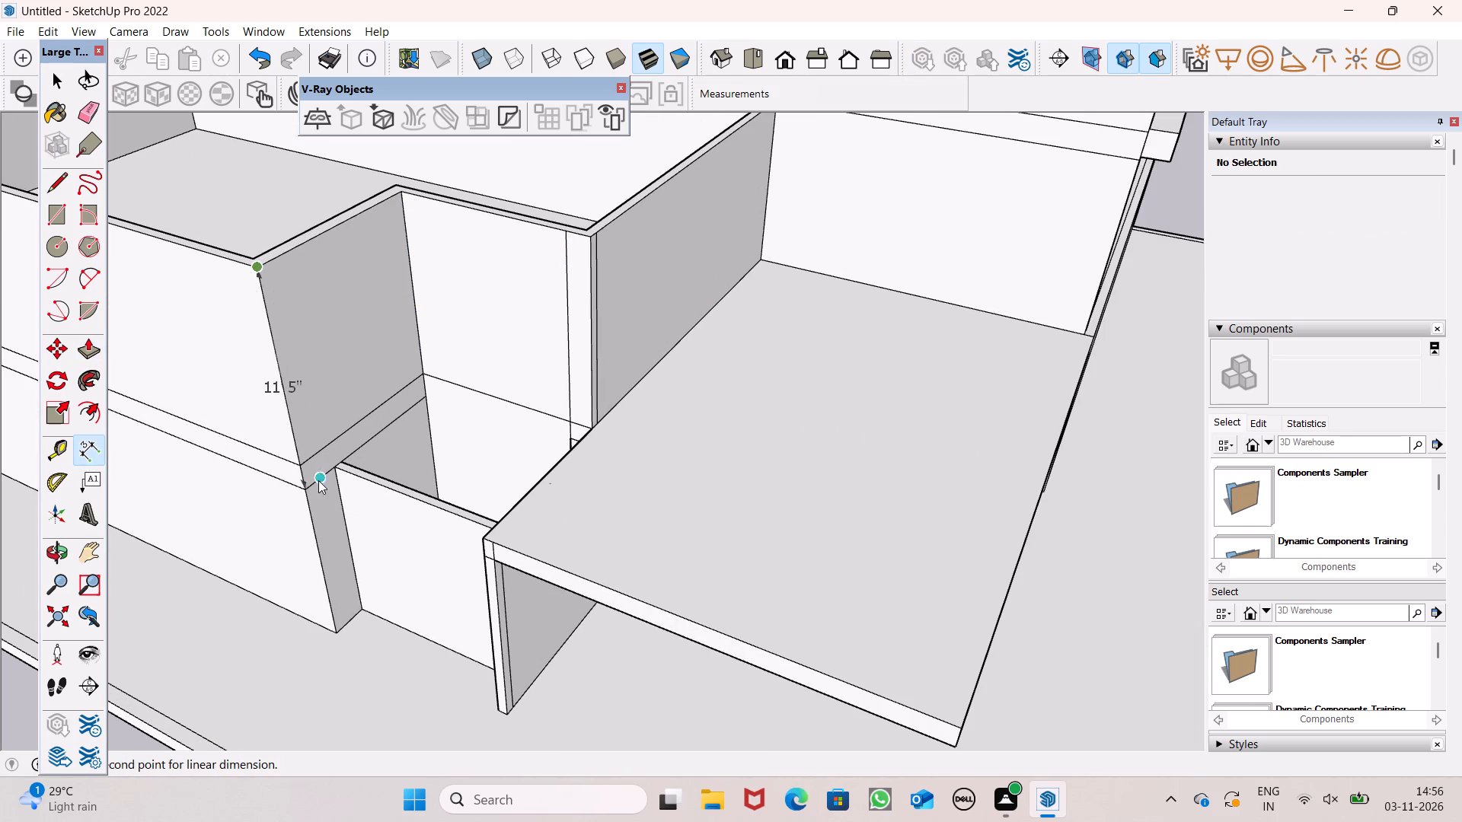
{"action": "left_click", "coordinate": [303, 466]}
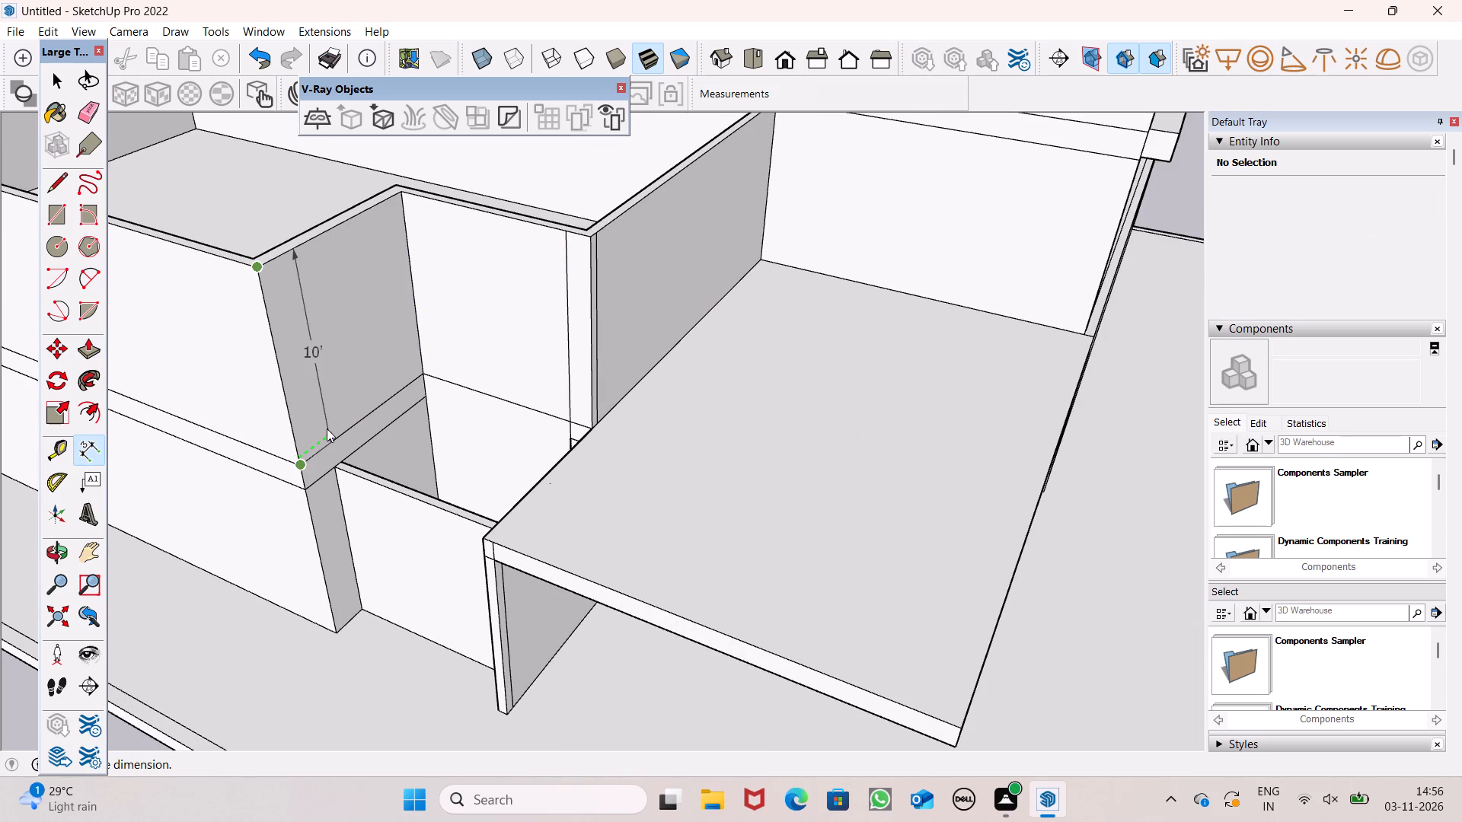
{"action": "key", "text": "space"}
Measure the height of the tower's floor band where the low block's wall meets the tower.
{"action": "scroll", "coordinate": [373, 460], "scroll_direction": "down", "scroll_amount": 5}
{"action": "middle_click_drag", "start_coordinate": [487, 437], "coordinate": [490, 437]}
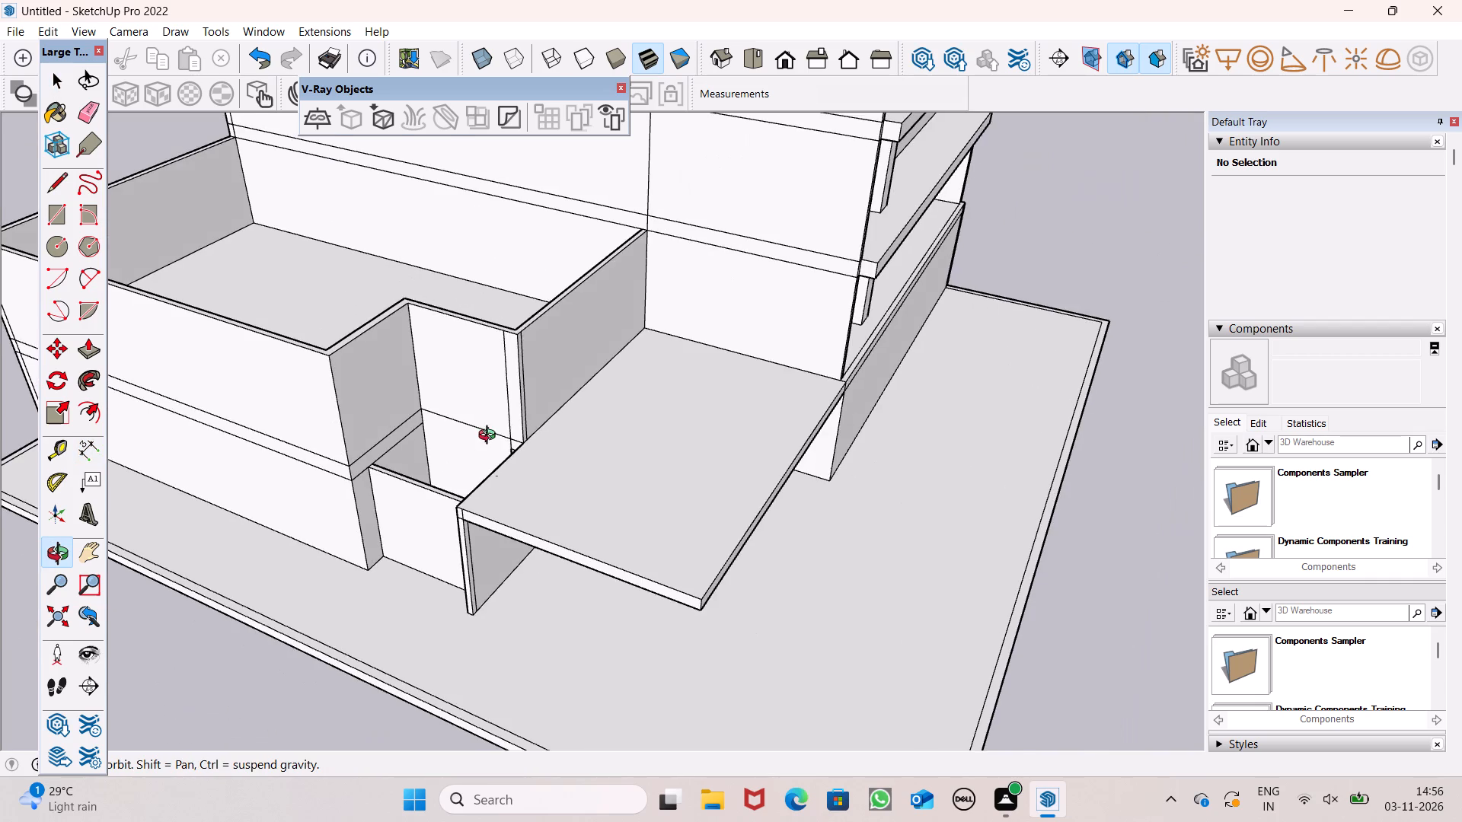
{"action": "middle_click_drag", "start_coordinate": [490, 437], "coordinate": [458, 529]}
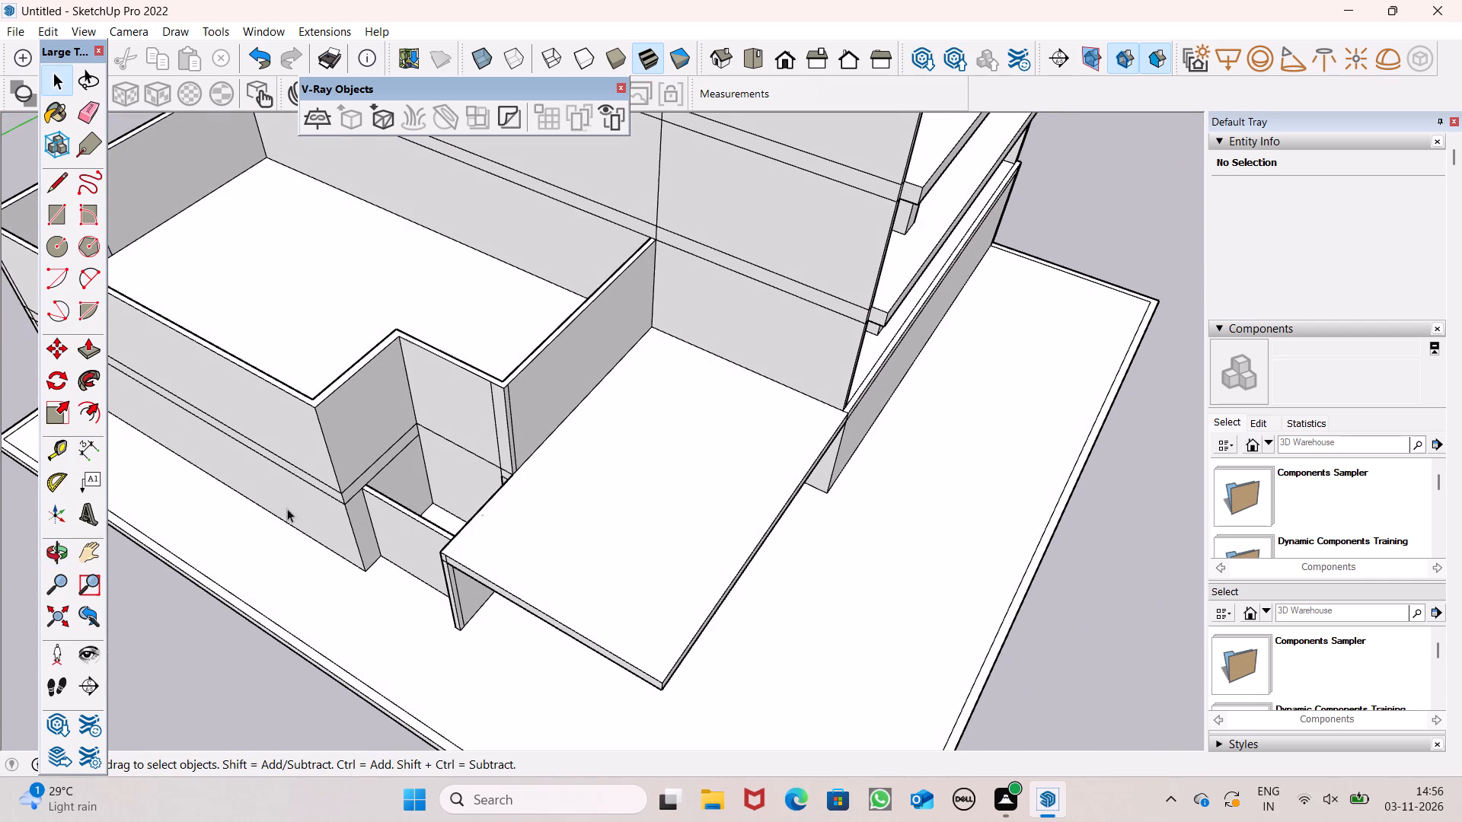
{"action": "scroll", "coordinate": [353, 405], "scroll_direction": "down", "scroll_amount": 1}
{"action": "middle_click_drag", "start_coordinate": [760, 445], "coordinate": [589, 474]}
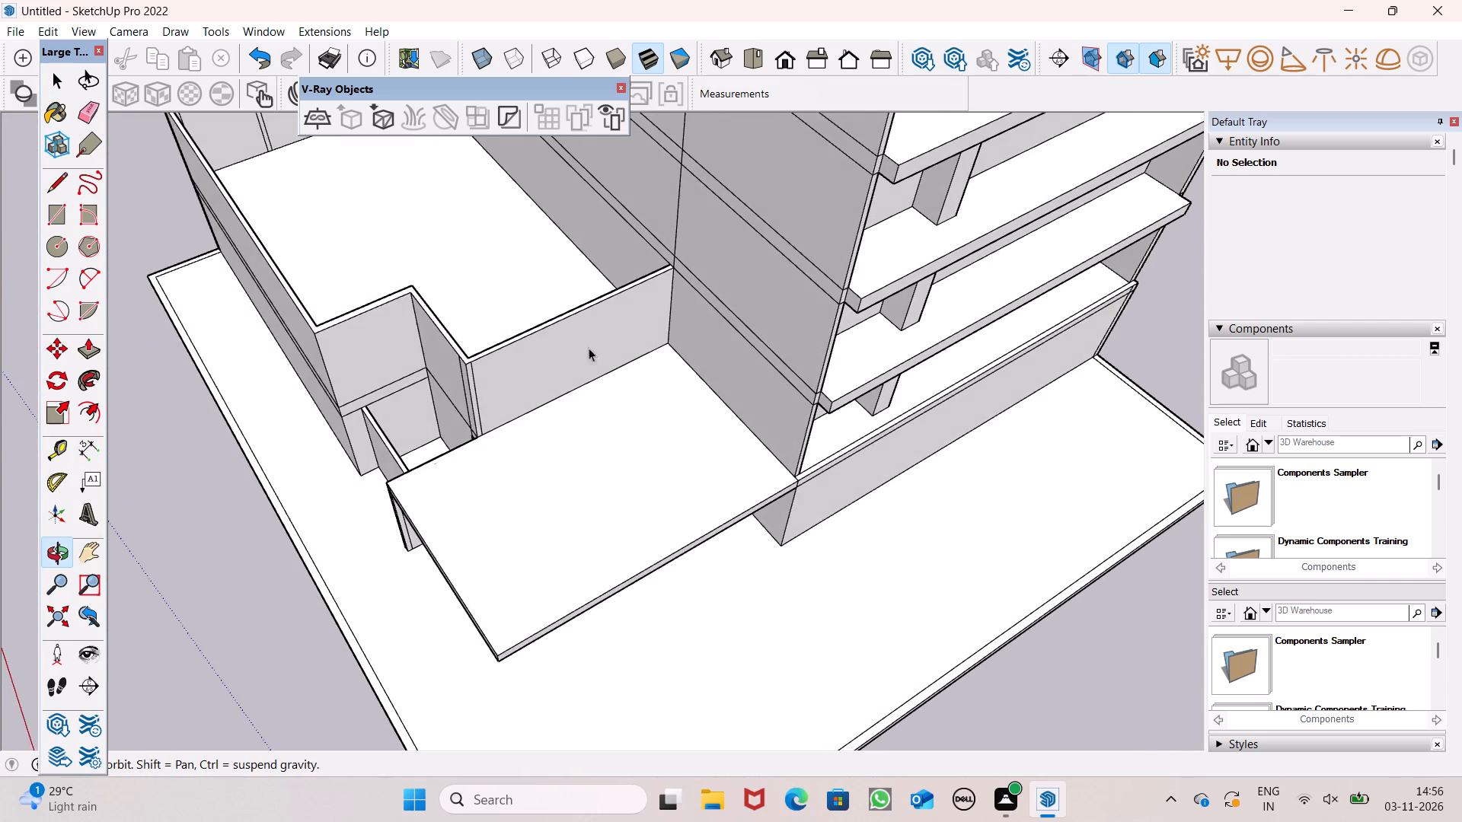
{"action": "scroll", "coordinate": [669, 311], "scroll_direction": "down", "scroll_amount": 4}
{"action": "middle_click_drag", "start_coordinate": [734, 342], "coordinate": [749, 93]}
{"action": "scroll", "coordinate": [748, 225], "scroll_direction": "up", "scroll_amount": 1}
{"action": "scroll", "coordinate": [640, 241], "scroll_direction": "up", "scroll_amount": 4}
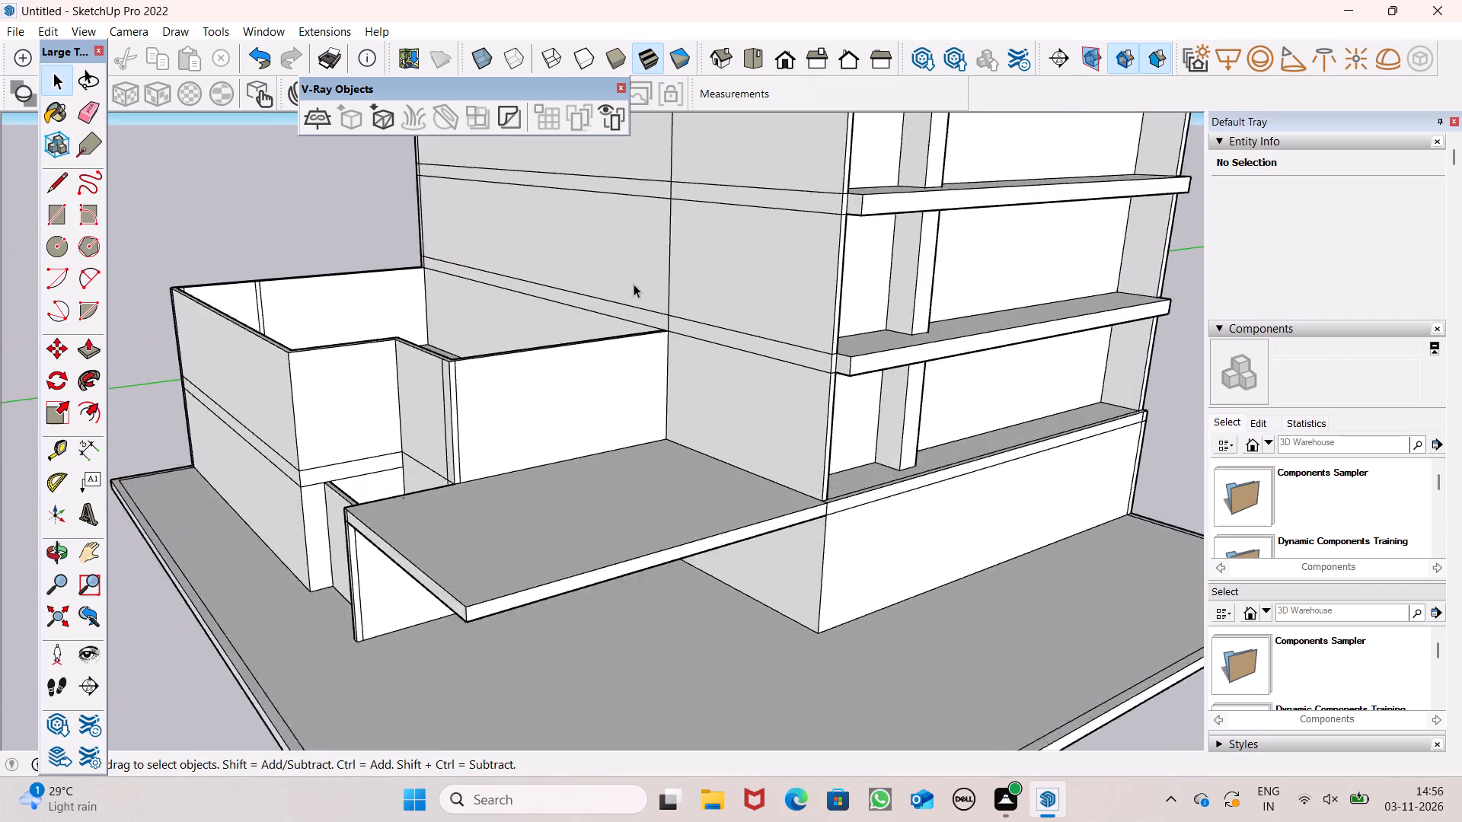
{"action": "scroll", "coordinate": [634, 284], "scroll_direction": "up", "scroll_amount": 3}
{"action": "left_click", "coordinate": [90, 443]}
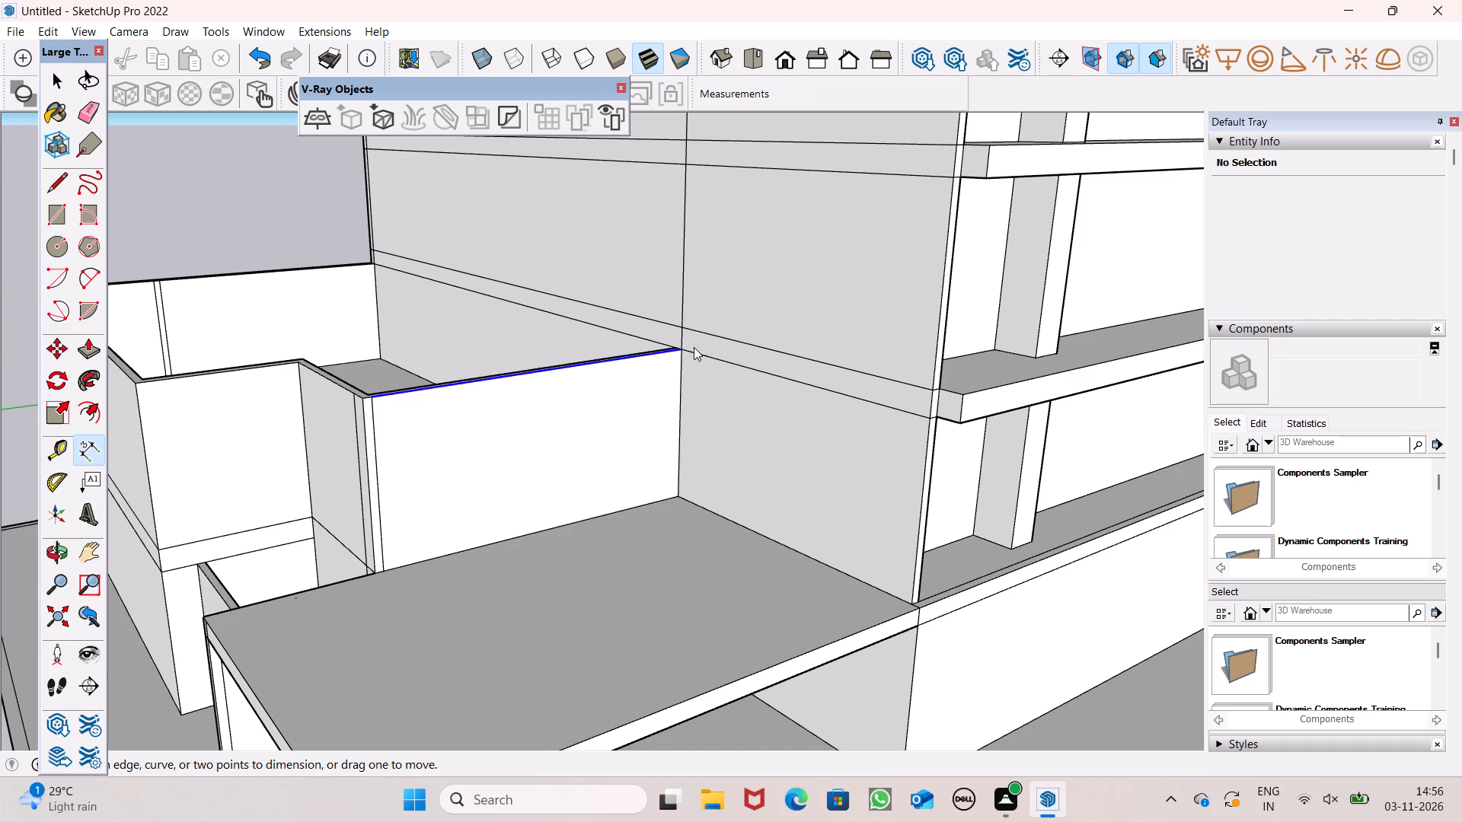
{"action": "scroll", "coordinate": [715, 342], "scroll_direction": "up", "scroll_amount": 6}
{"action": "scroll", "coordinate": [589, 341], "scroll_direction": "up", "scroll_amount": 5}
{"action": "left_click", "coordinate": [662, 323]}
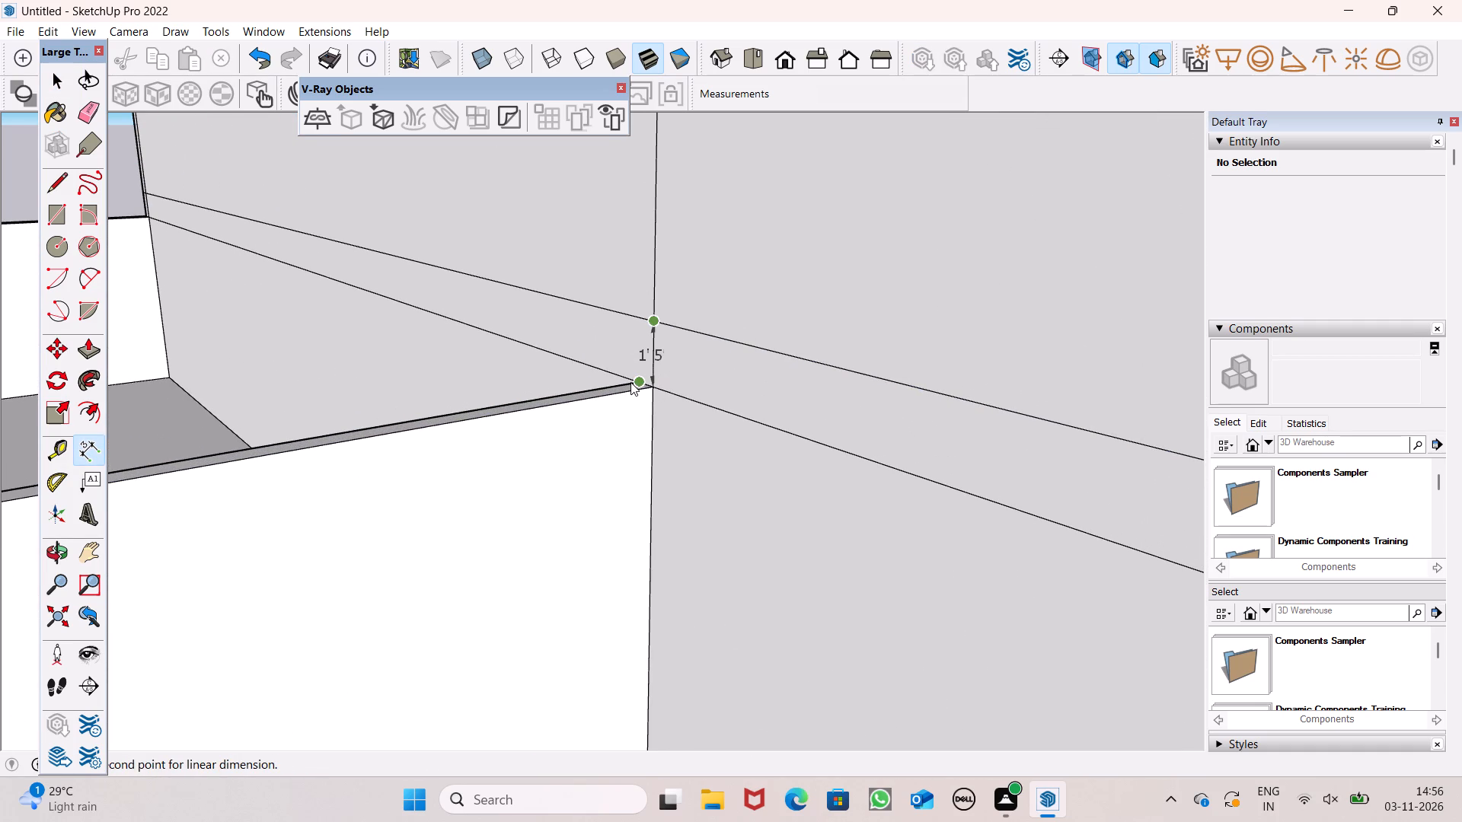
{"action": "key", "text": "space"}
Push/Pull the top face of the low block's upper-storey walls up 1'5" to form a floor band level with the tower's.
{"action": "scroll", "coordinate": [746, 322], "scroll_direction": "down", "scroll_amount": 3}
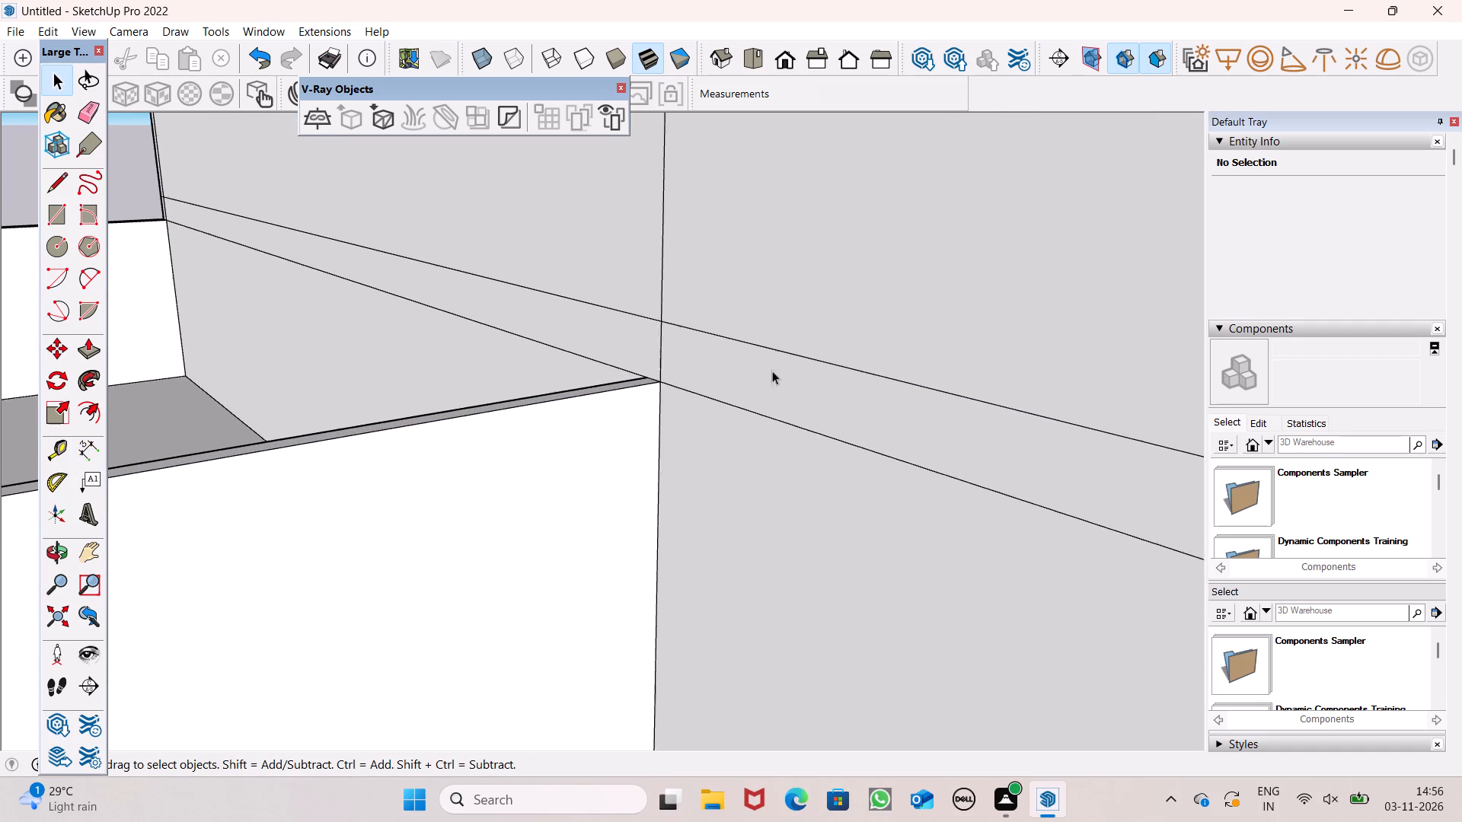
{"action": "scroll", "coordinate": [772, 371], "scroll_direction": "down", "scroll_amount": 18}
{"action": "middle_click_drag", "start_coordinate": [841, 438], "coordinate": [681, 596]}
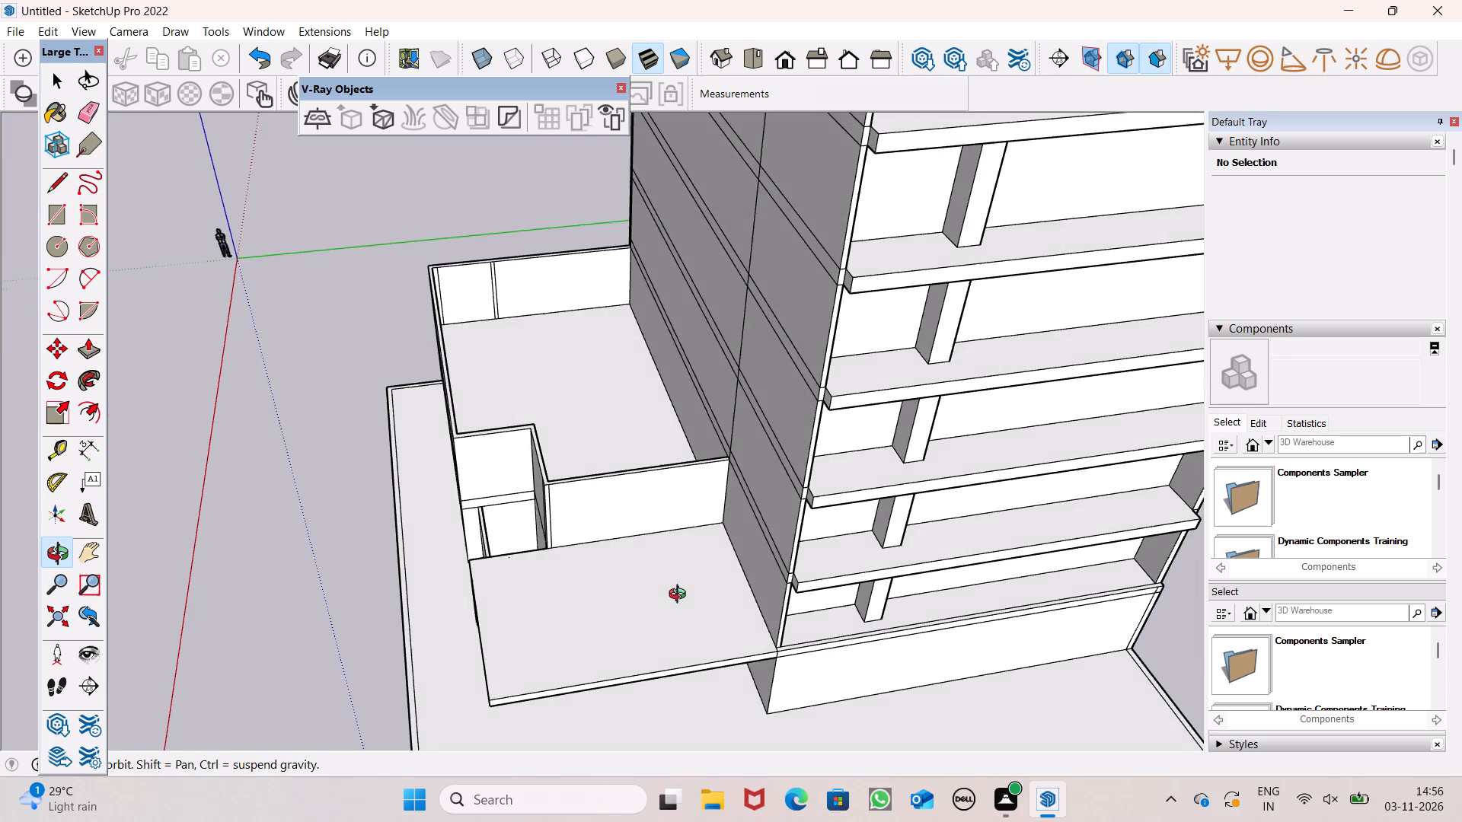
{"action": "middle_click_drag", "start_coordinate": [681, 596], "coordinate": [681, 574]}
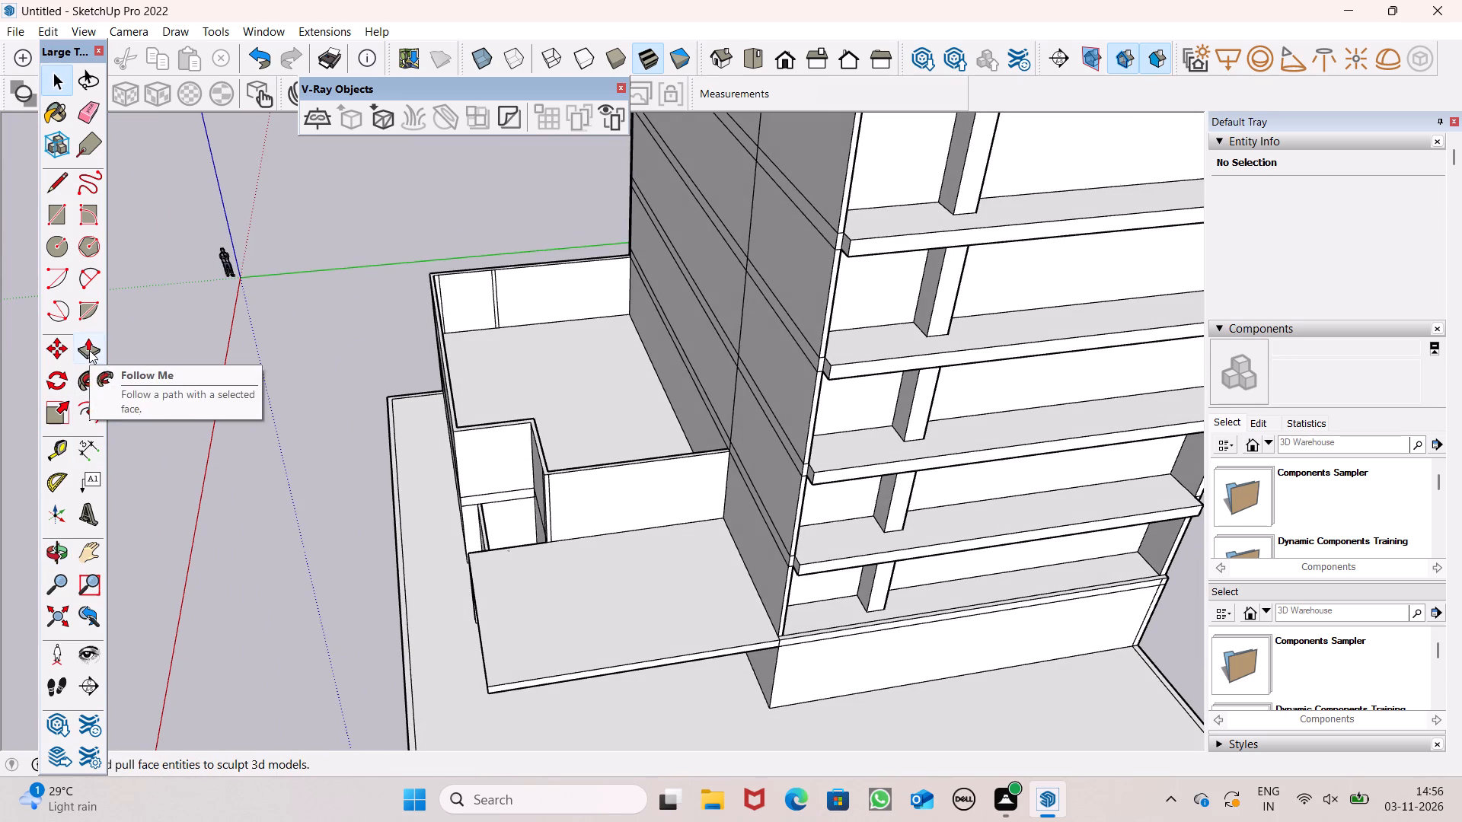
{"action": "left_click", "coordinate": [89, 350]}
{"action": "scroll", "coordinate": [486, 463], "scroll_direction": "up", "scroll_amount": 6}
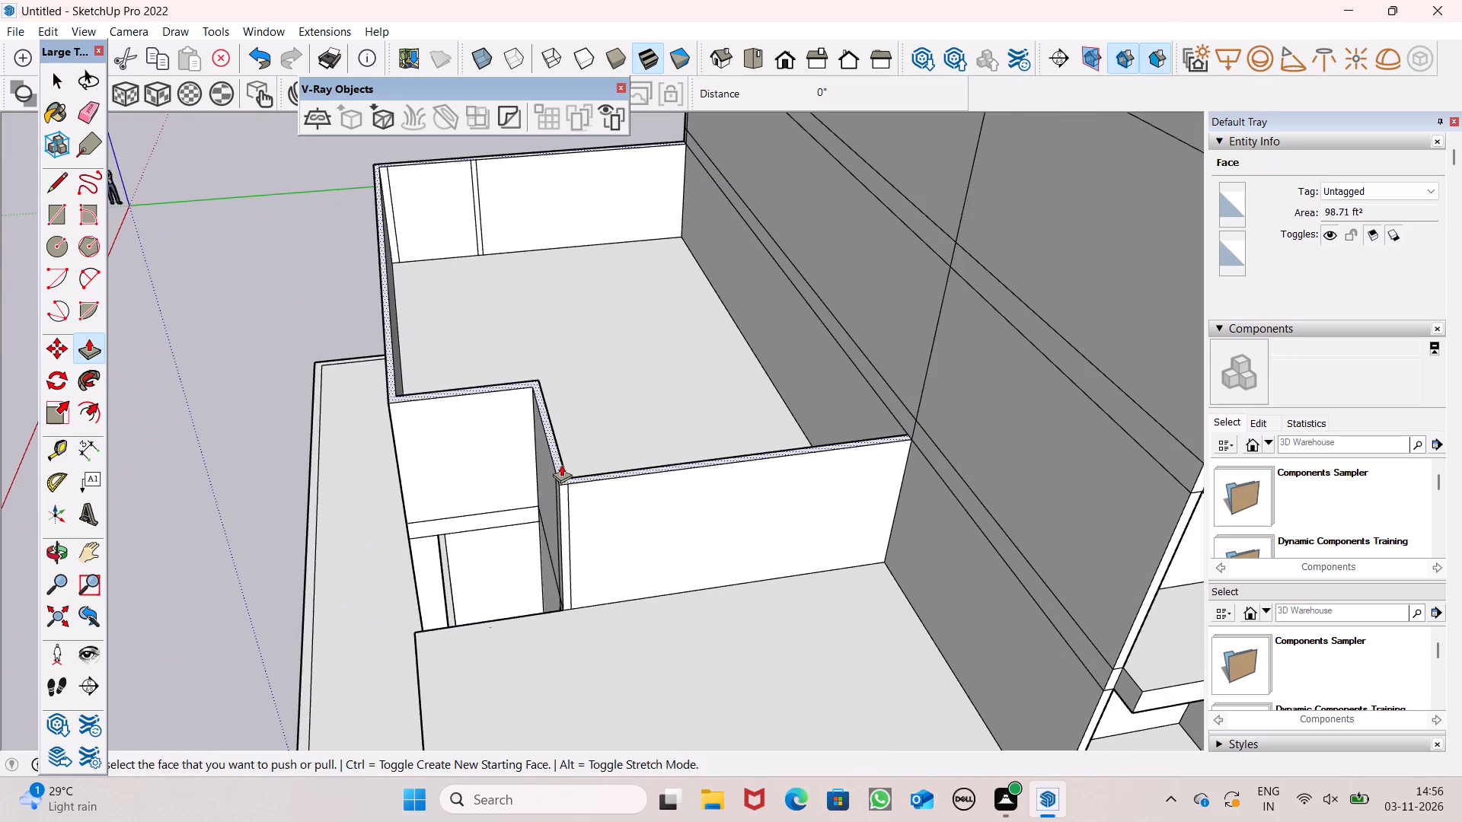
{"action": "scroll", "coordinate": [565, 463], "scroll_direction": "up", "scroll_amount": 4}
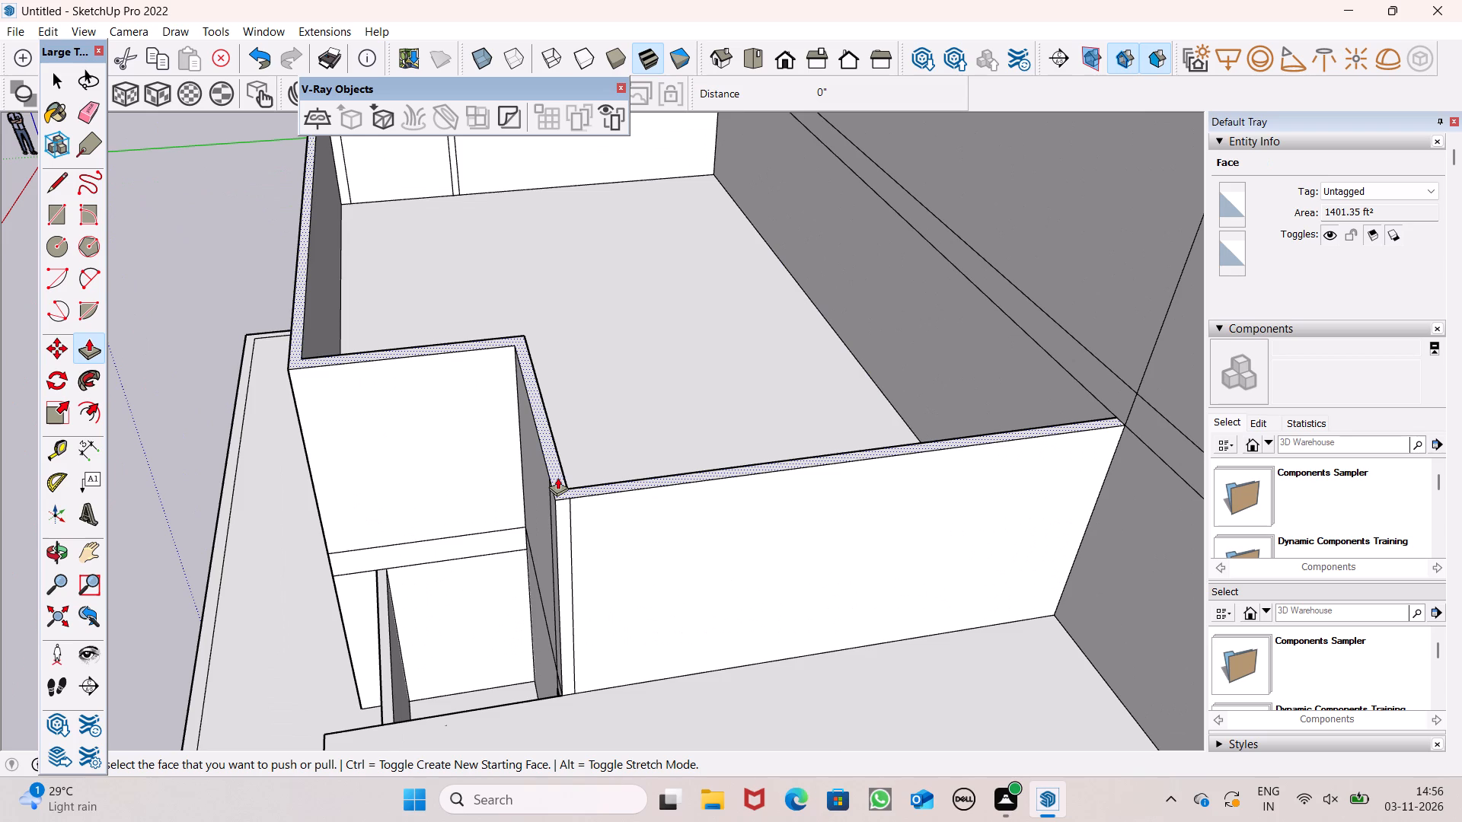
{"action": "left_click_drag", "start_coordinate": [557, 481], "coordinate": [536, 388]}
{"action": "type", "text": "1'5\""}
{"action": "key", "text": "Return"}
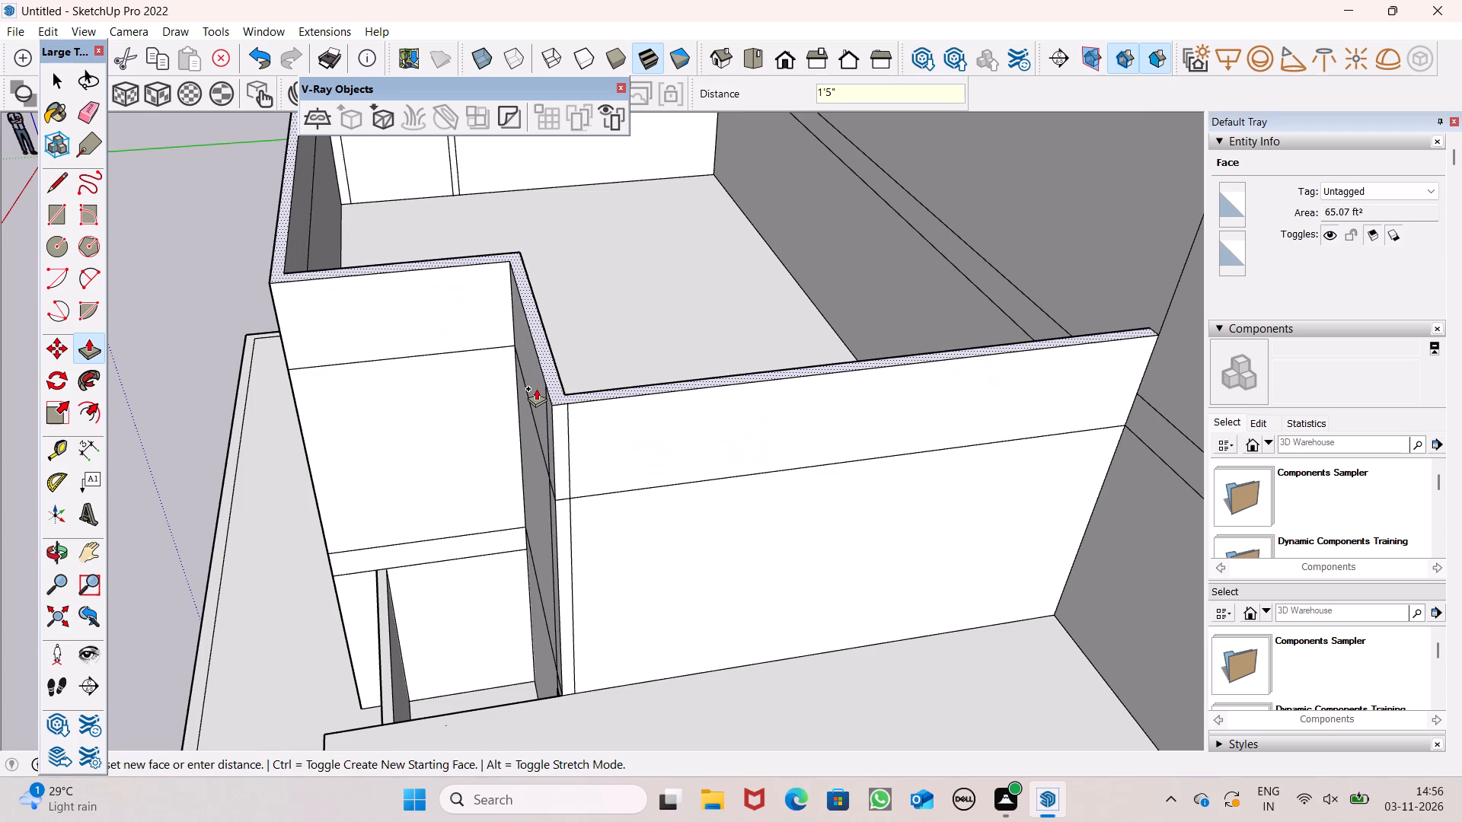
Erase the leftover vertical edge beside the corner on the low block's wall facing the canopy, in the band and below it.
{"action": "key", "text": "space"}
{"action": "scroll", "coordinate": [535, 421], "scroll_direction": "down", "scroll_amount": 10}
{"action": "middle_click_drag", "start_coordinate": [579, 429], "coordinate": [819, 364]}
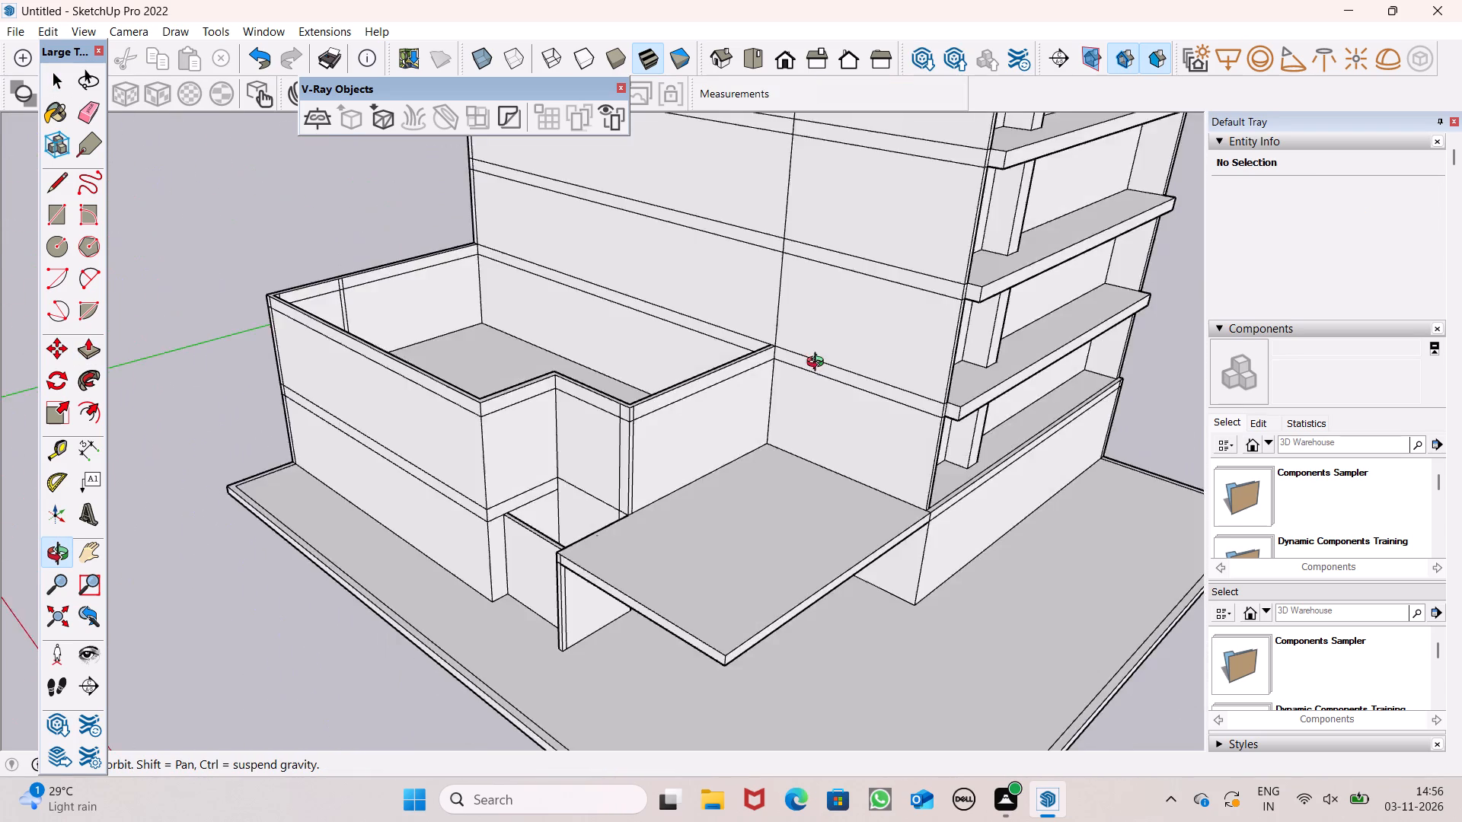
{"action": "middle_click_drag", "start_coordinate": [819, 364], "coordinate": [796, 362]}
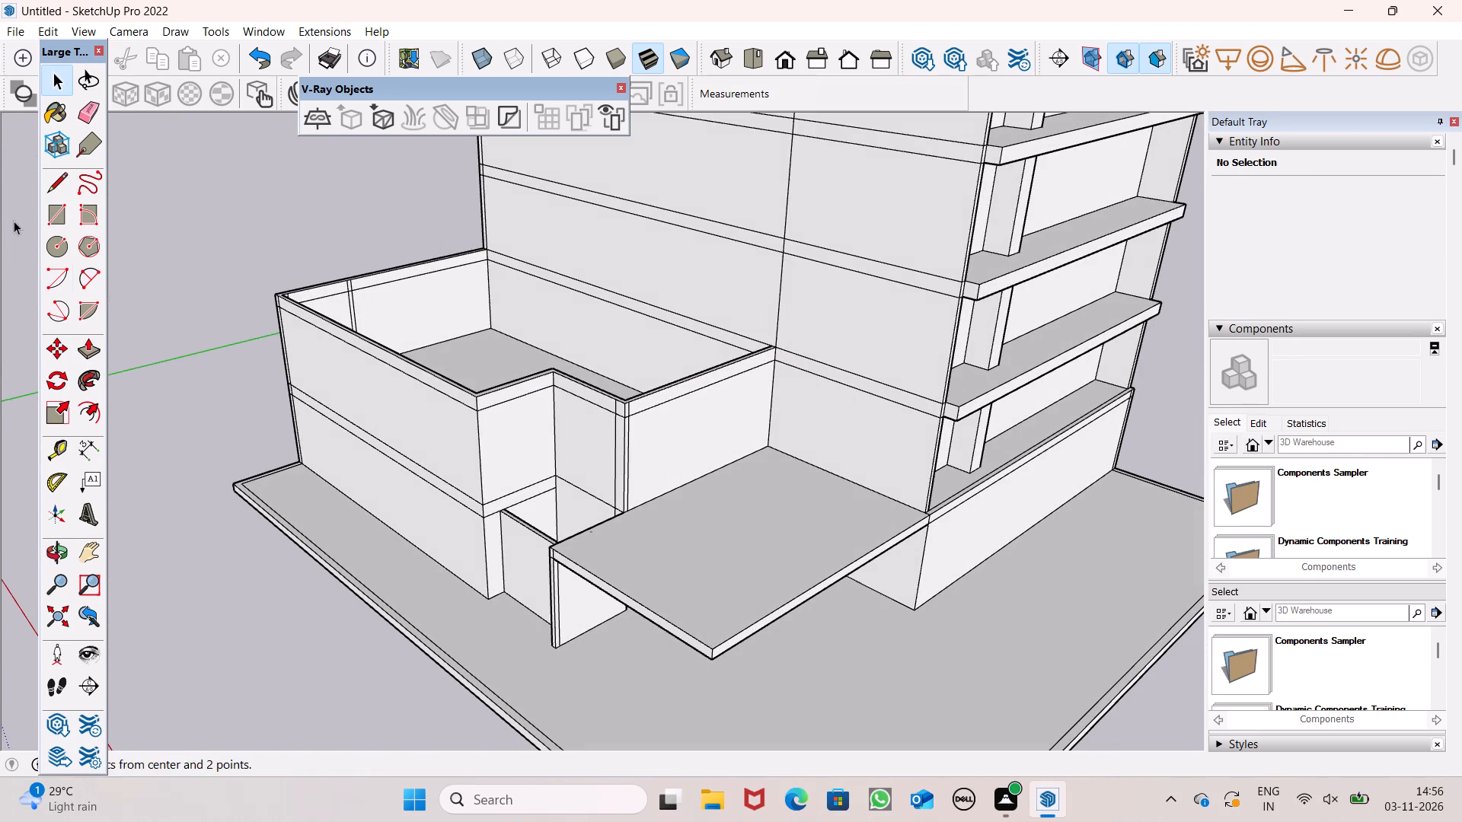
{"action": "left_click", "coordinate": [91, 118]}
{"action": "middle_click_drag", "start_coordinate": [433, 393], "coordinate": [500, 387]}
{"action": "scroll", "coordinate": [490, 393], "scroll_direction": "up", "scroll_amount": 1}
{"action": "scroll", "coordinate": [602, 422], "scroll_direction": "up", "scroll_amount": 6}
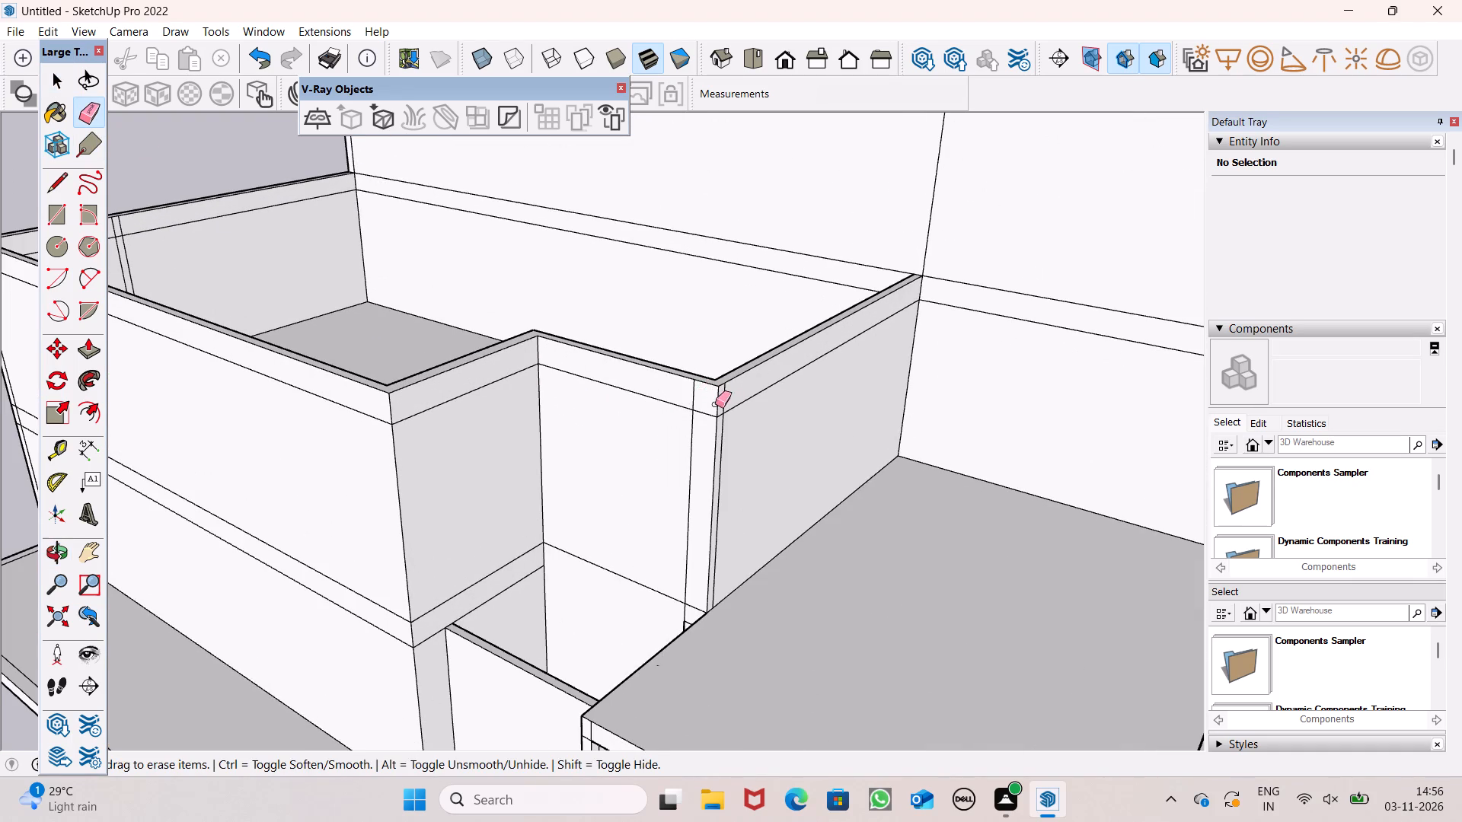
{"action": "middle_click_drag", "start_coordinate": [713, 403], "coordinate": [547, 375]}
{"action": "scroll", "coordinate": [547, 375], "scroll_direction": "up", "scroll_amount": 1}
{"action": "scroll", "coordinate": [639, 408], "scroll_direction": "up", "scroll_amount": 5}
{"action": "left_click", "coordinate": [611, 383]}
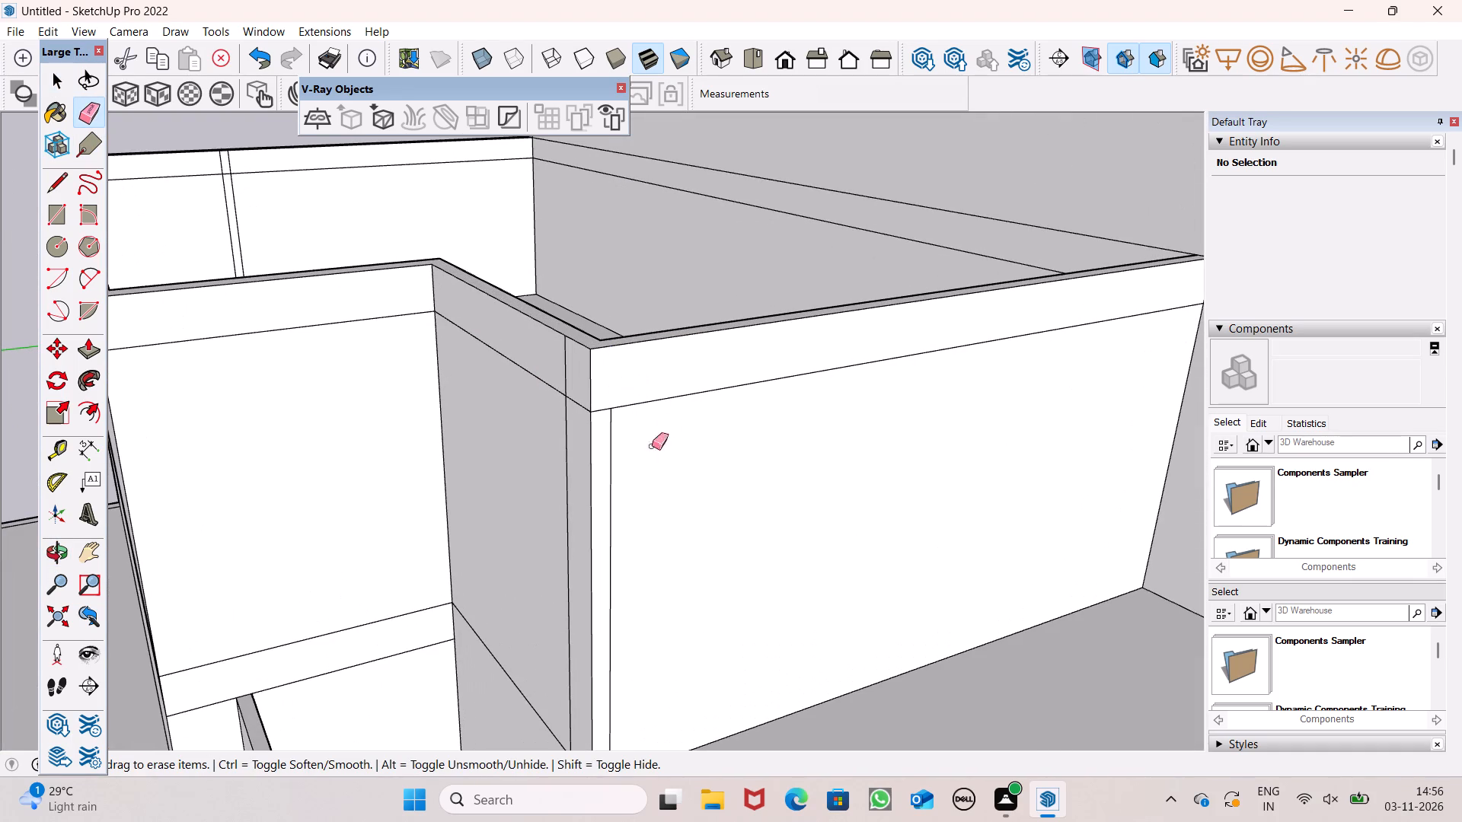
{"action": "left_click_drag", "start_coordinate": [621, 470], "coordinate": [613, 473]}
{"action": "left_click_drag", "start_coordinate": [608, 466], "coordinate": [616, 457]}
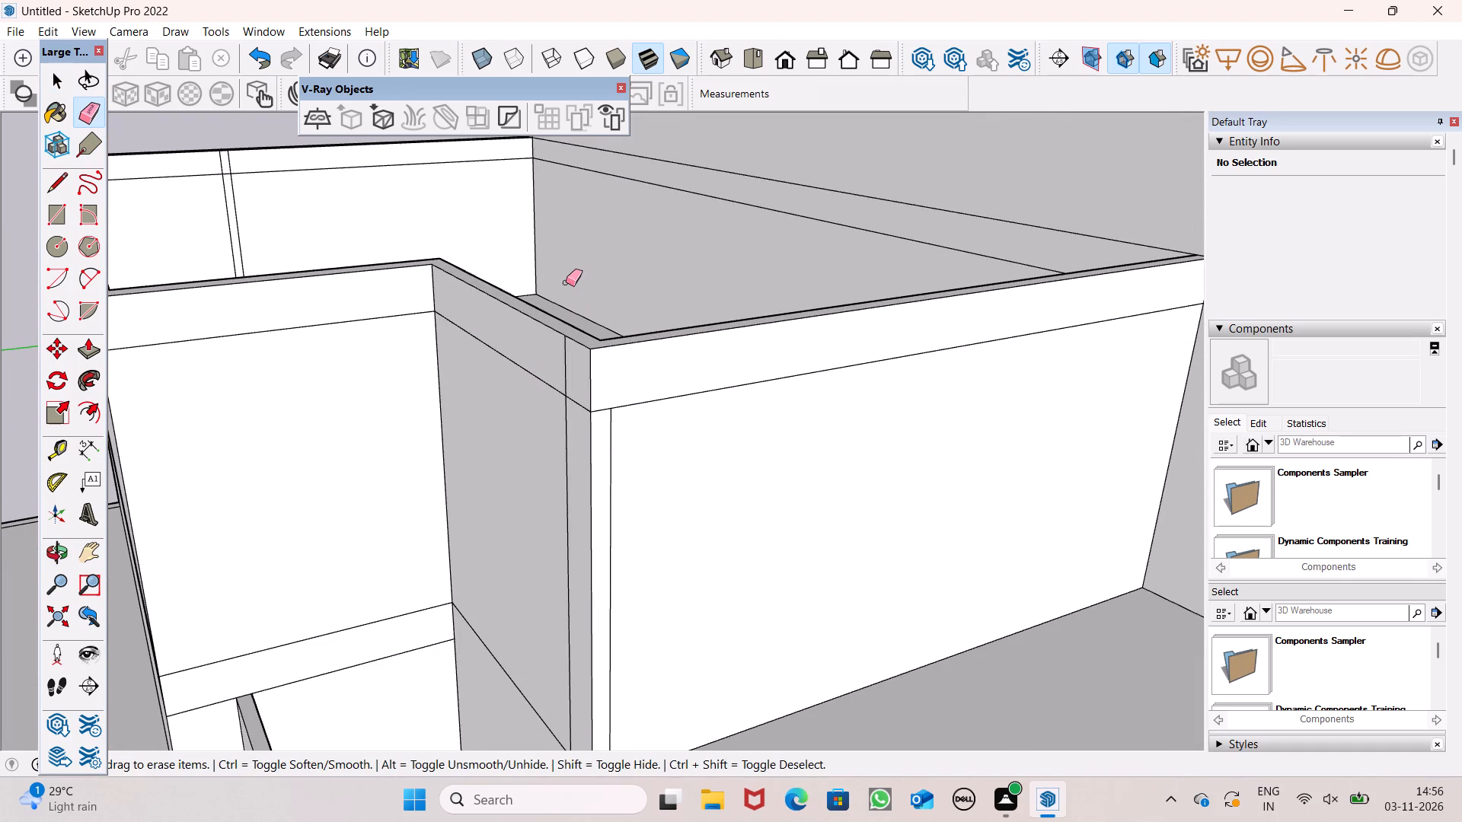
Examine the leftover edges on the low block's gap-side wall and around the canopy corner from several angles.
{"action": "scroll", "coordinate": [566, 282], "scroll_direction": "down", "scroll_amount": 9}
{"action": "middle_click_drag", "start_coordinate": [530, 332], "coordinate": [855, 562]}
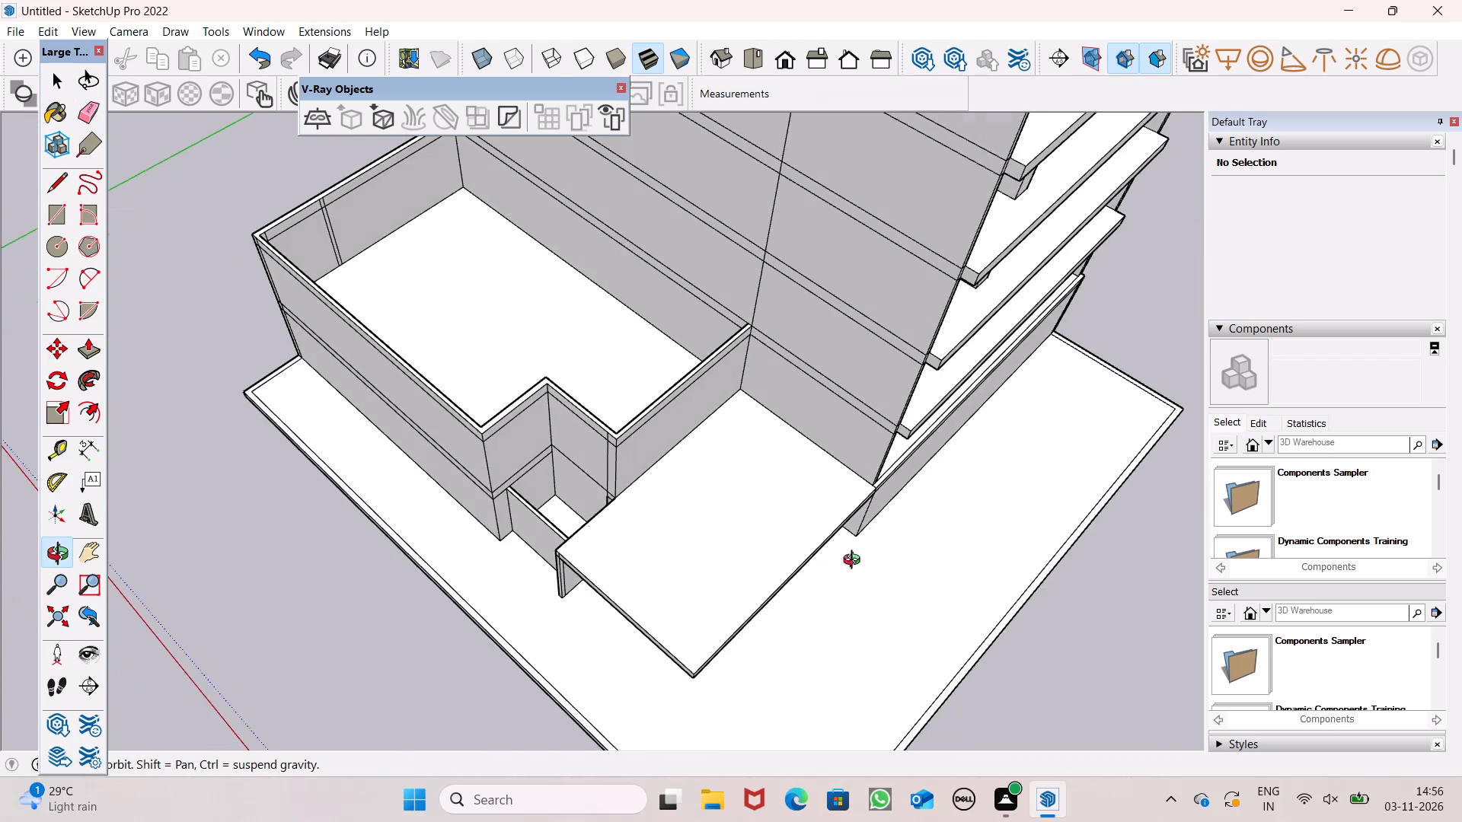
{"action": "middle_click_drag", "start_coordinate": [855, 562], "coordinate": [961, 537]}
{"action": "scroll", "coordinate": [549, 435], "scroll_direction": "up", "scroll_amount": 8}
{"action": "scroll", "coordinate": [737, 472], "scroll_direction": "up", "scroll_amount": 8}
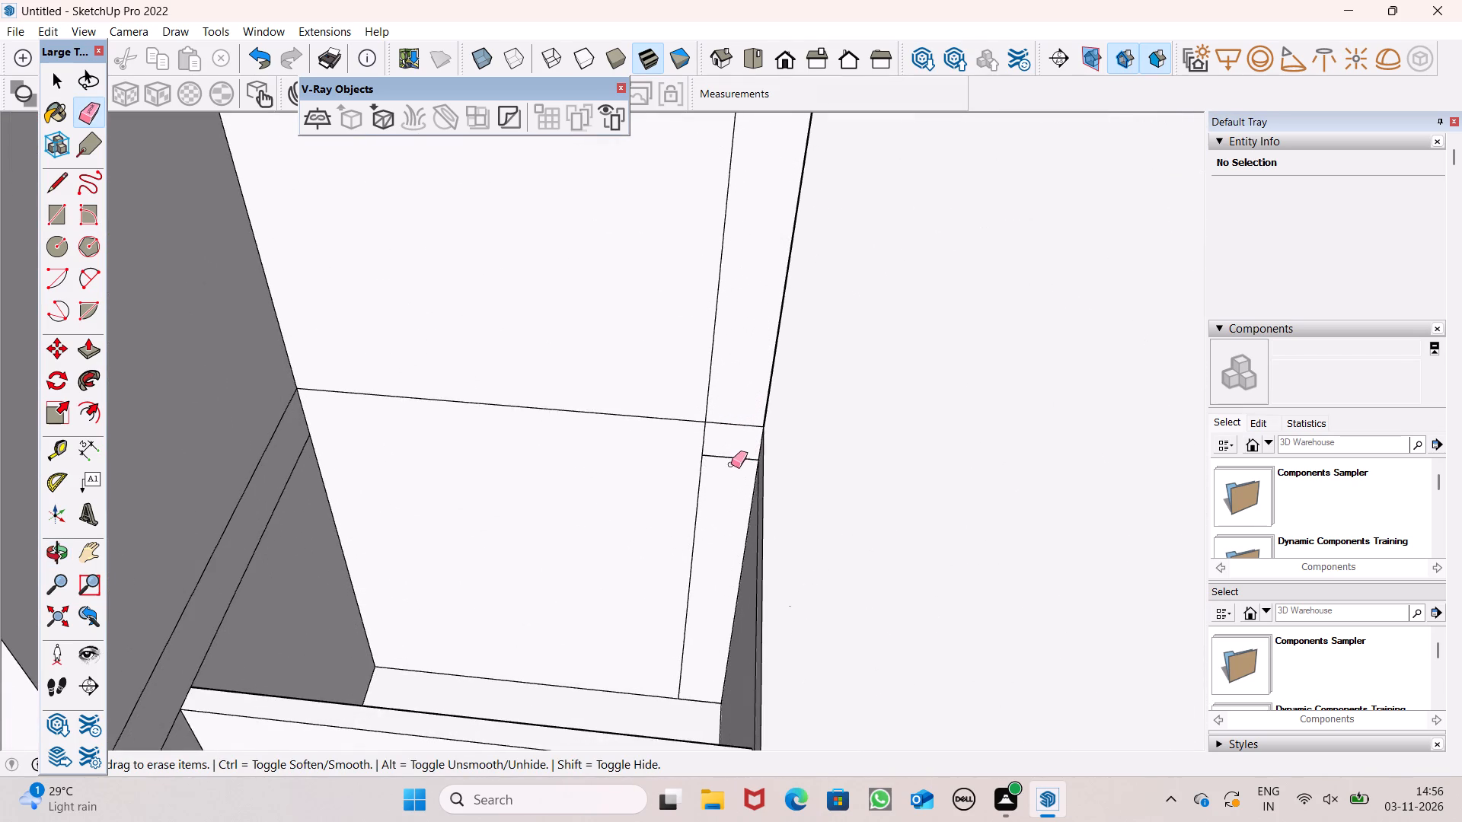
{"action": "middle_click_drag", "start_coordinate": [726, 465], "coordinate": [586, 450]}
{"action": "scroll", "coordinate": [781, 484], "scroll_direction": "down", "scroll_amount": 7}
{"action": "middle_click_drag", "start_coordinate": [694, 522], "coordinate": [977, 564]}
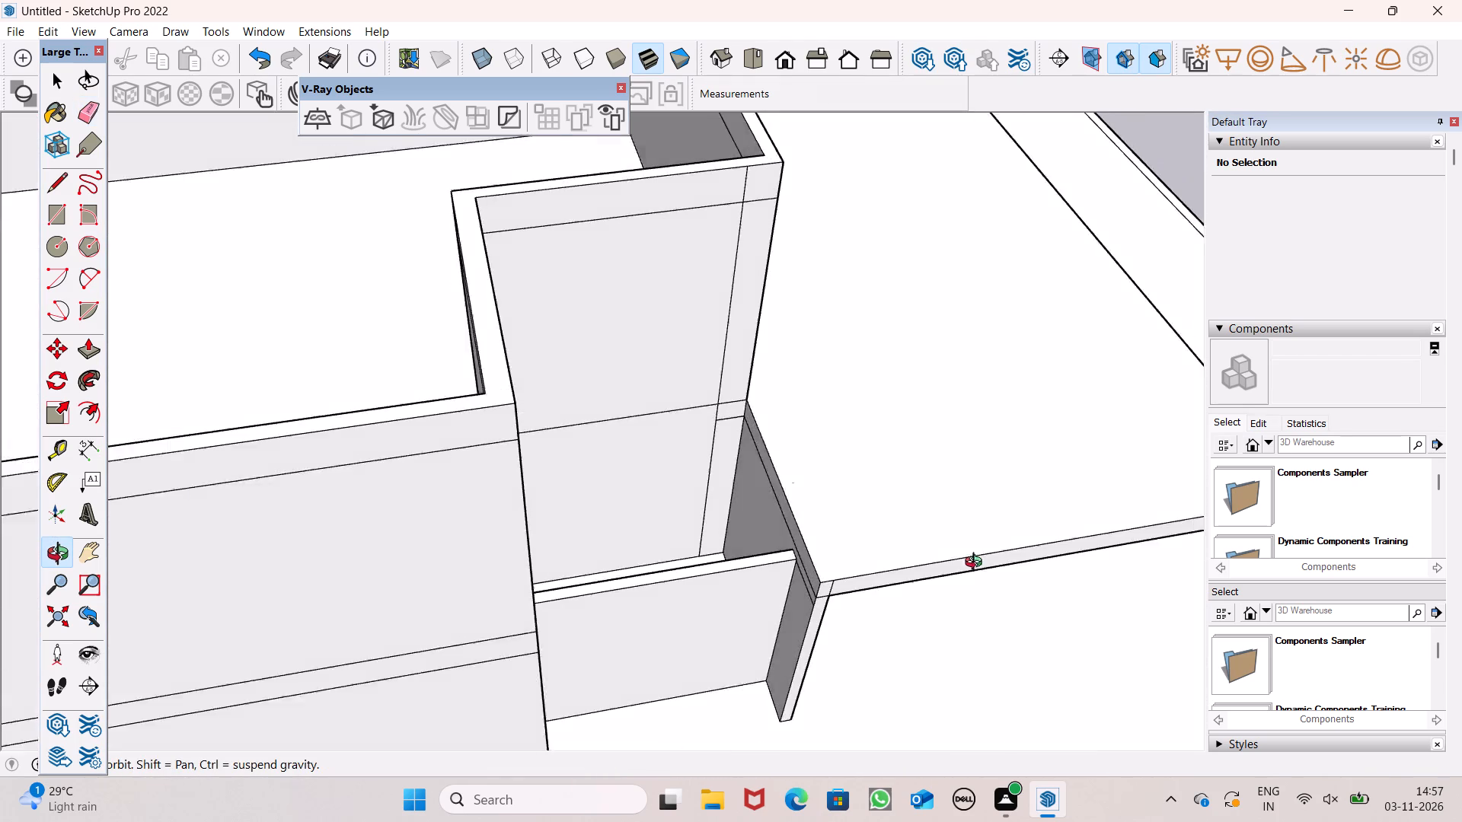
{"action": "middle_click_drag", "start_coordinate": [977, 564], "coordinate": [984, 553]}
{"action": "scroll", "coordinate": [985, 559], "scroll_direction": "up", "scroll_amount": 8}
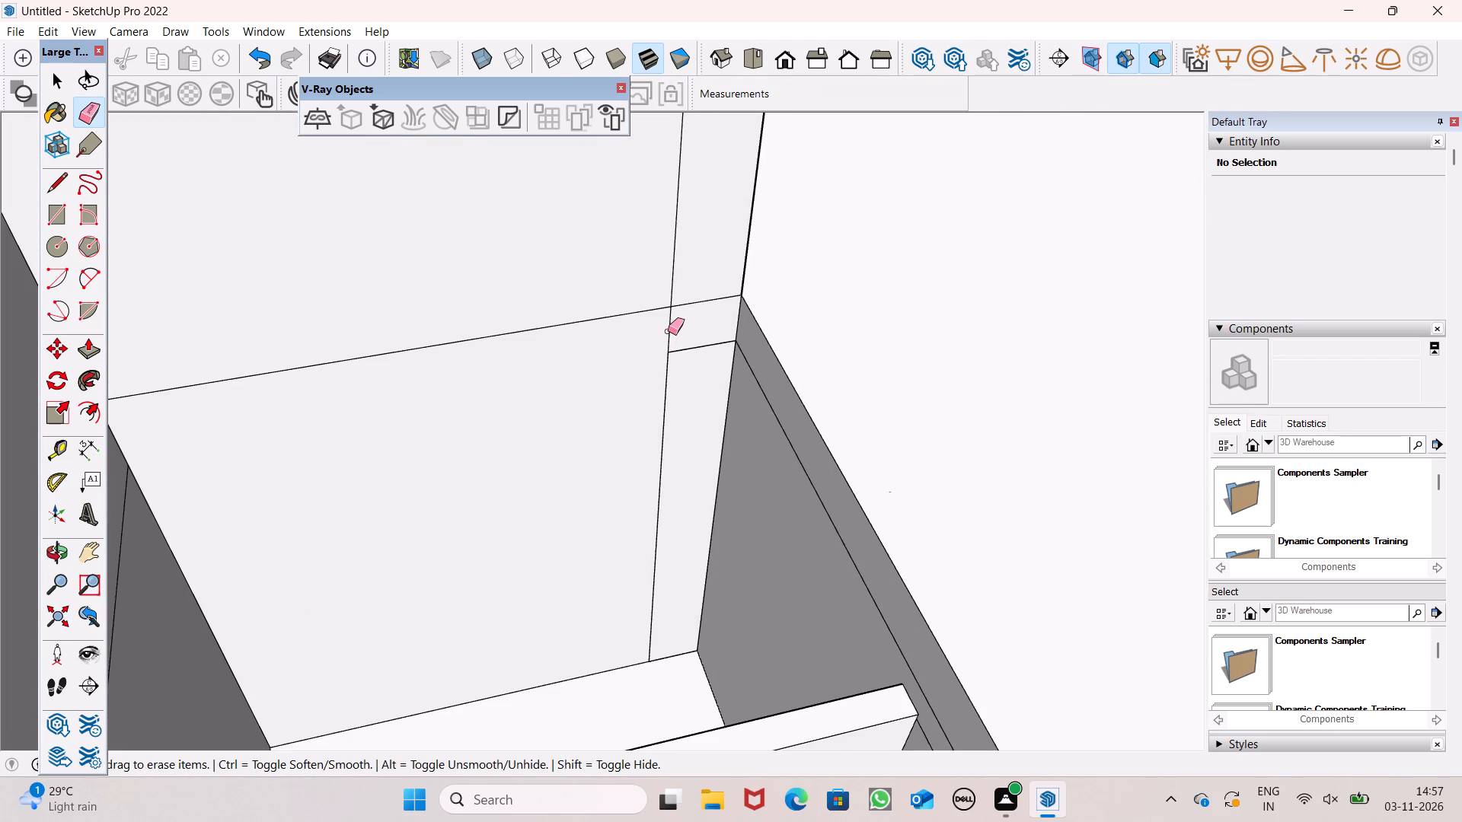
{"action": "scroll", "coordinate": [621, 420], "scroll_direction": "down", "scroll_amount": 7}
{"action": "scroll", "coordinate": [560, 419], "scroll_direction": "down", "scroll_amount": 5}
{"action": "middle_click_drag", "start_coordinate": [729, 464], "coordinate": [268, 492]}
{"action": "scroll", "coordinate": [490, 432], "scroll_direction": "down", "scroll_amount": 4}
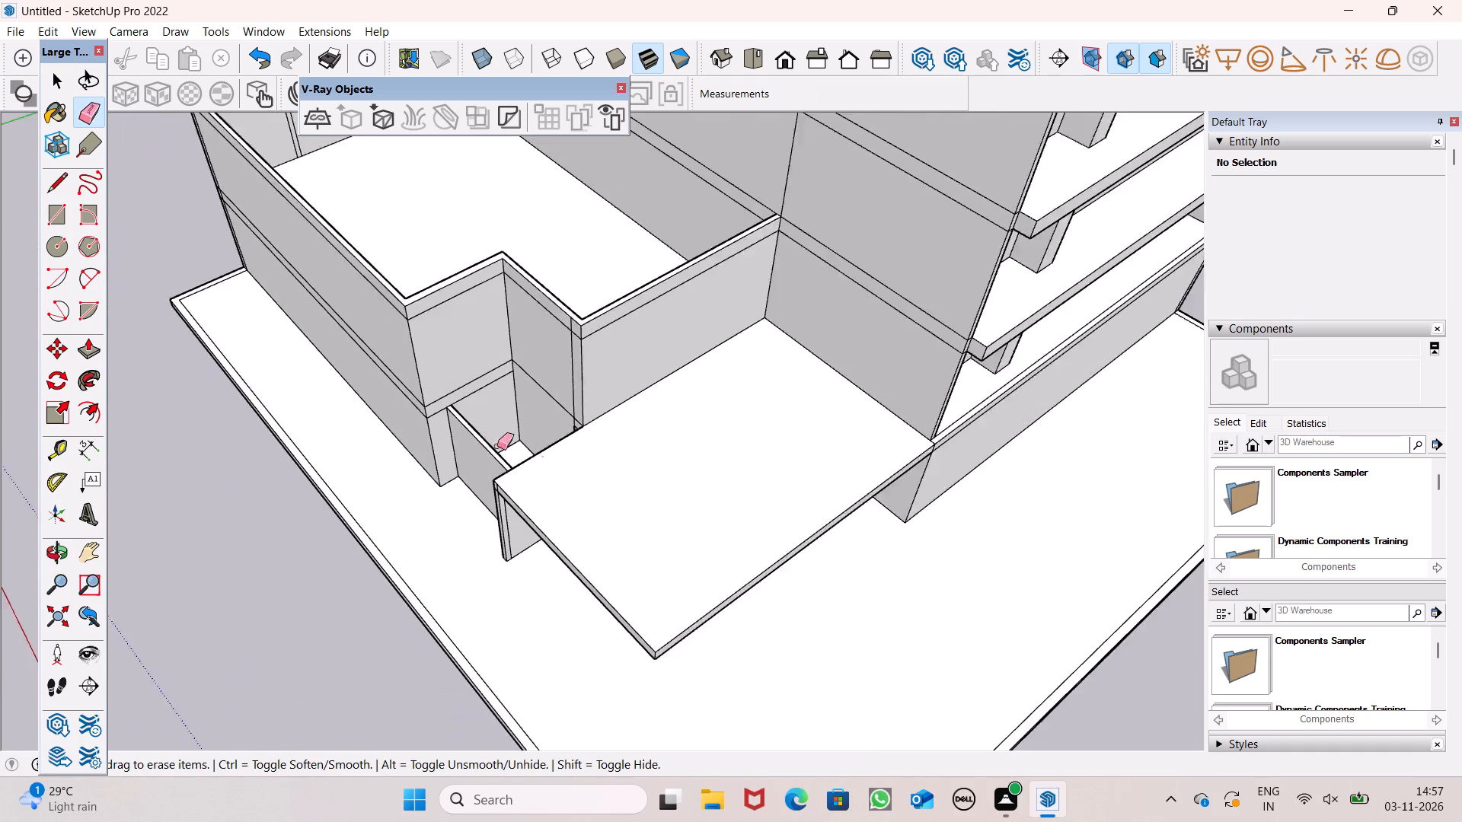
{"action": "scroll", "coordinate": [497, 446], "scroll_direction": "down", "scroll_amount": 2}
{"action": "middle_click_drag", "start_coordinate": [607, 371], "coordinate": [677, 328]}
{"action": "scroll", "coordinate": [458, 384], "scroll_direction": "up", "scroll_amount": 6}
{"action": "scroll", "coordinate": [621, 374], "scroll_direction": "down", "scroll_amount": 4}
{"action": "middle_click_drag", "start_coordinate": [729, 378], "coordinate": [769, 438]}
{"action": "scroll", "coordinate": [767, 416], "scroll_direction": "up", "scroll_amount": 1}
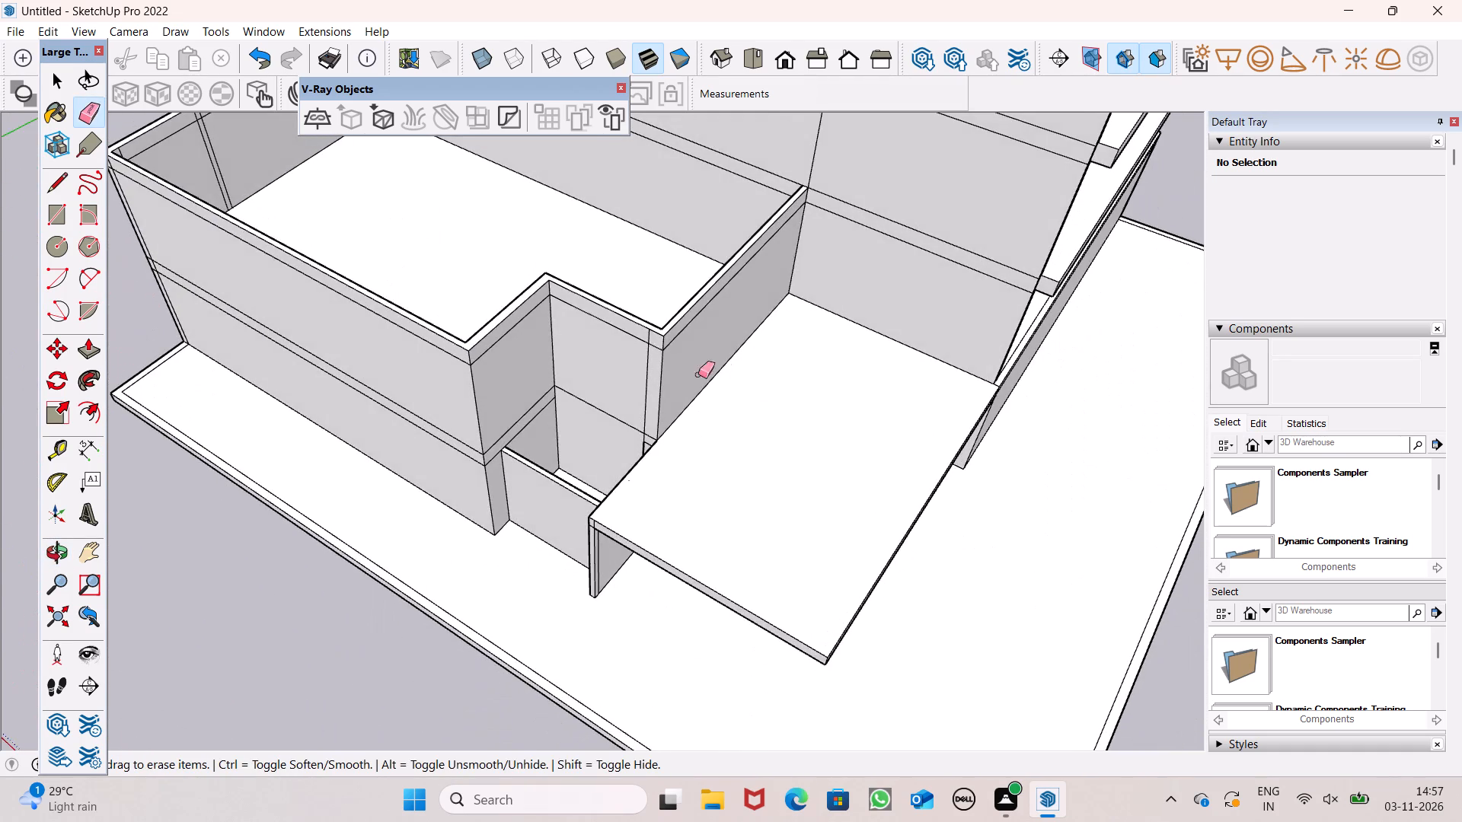
Push/Pull the top face of the low block's band up 10' to form the walls of another storey.
{"action": "scroll", "coordinate": [681, 382], "scroll_direction": "down", "scroll_amount": 4}
{"action": "scroll", "coordinate": [817, 393], "scroll_direction": "down", "scroll_amount": 5}
{"action": "middle_click_drag", "start_coordinate": [754, 414], "coordinate": [531, 394]}
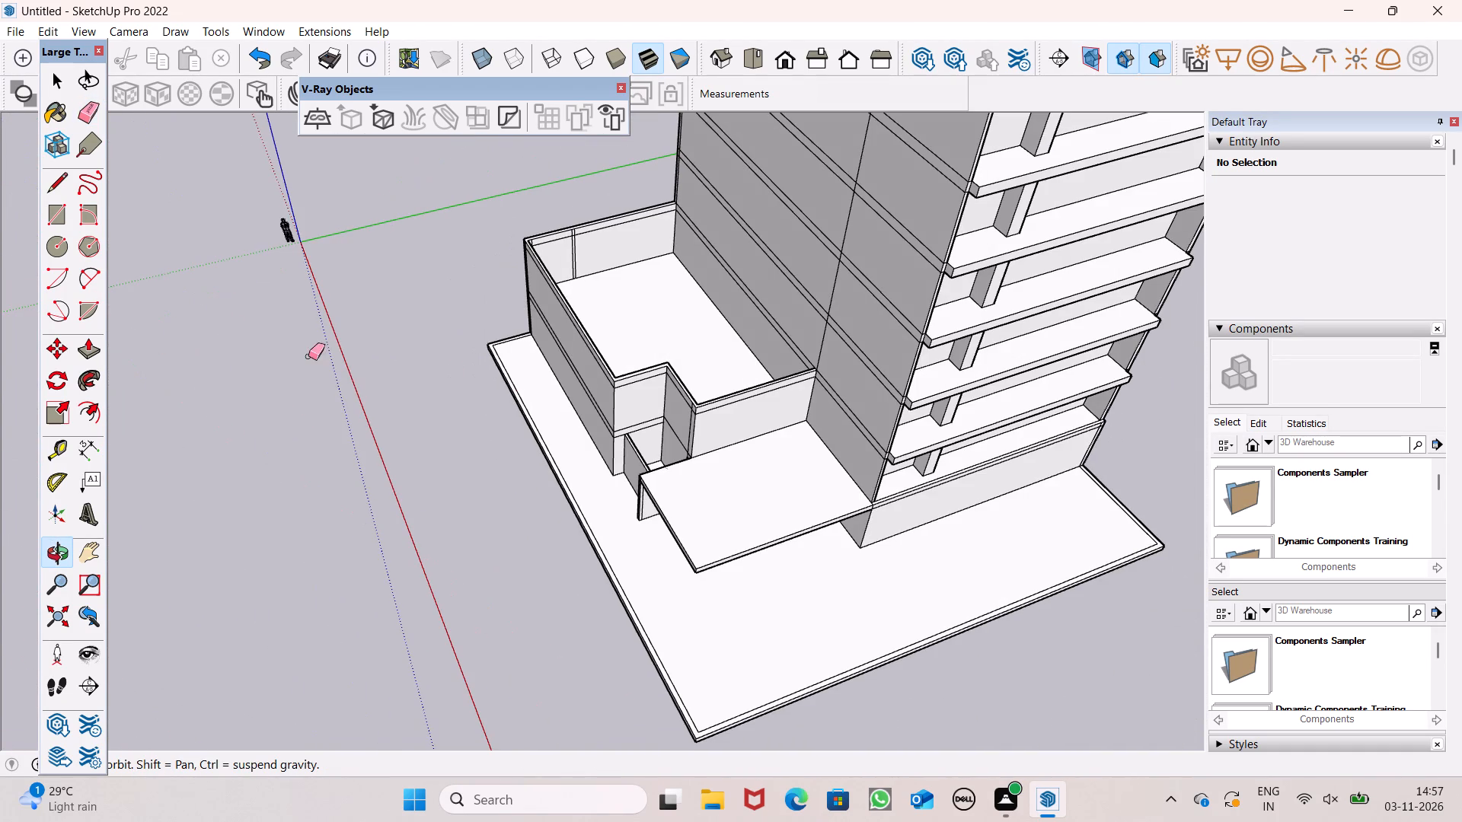
{"action": "left_click", "coordinate": [90, 352]}
{"action": "scroll", "coordinate": [662, 396], "scroll_direction": "up", "scroll_amount": 5}
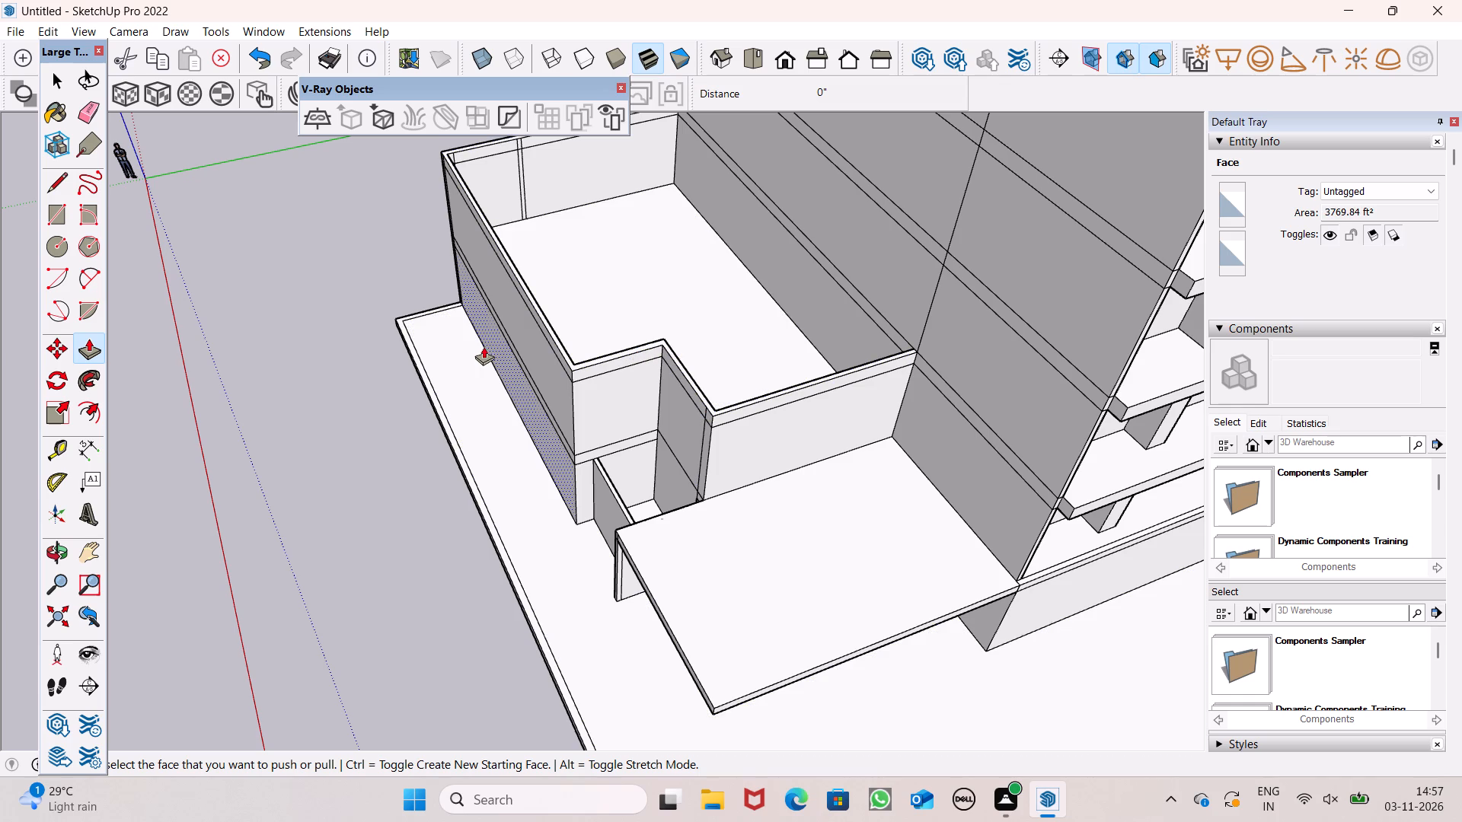
{"action": "scroll", "coordinate": [567, 371], "scroll_direction": "down", "scroll_amount": 1}
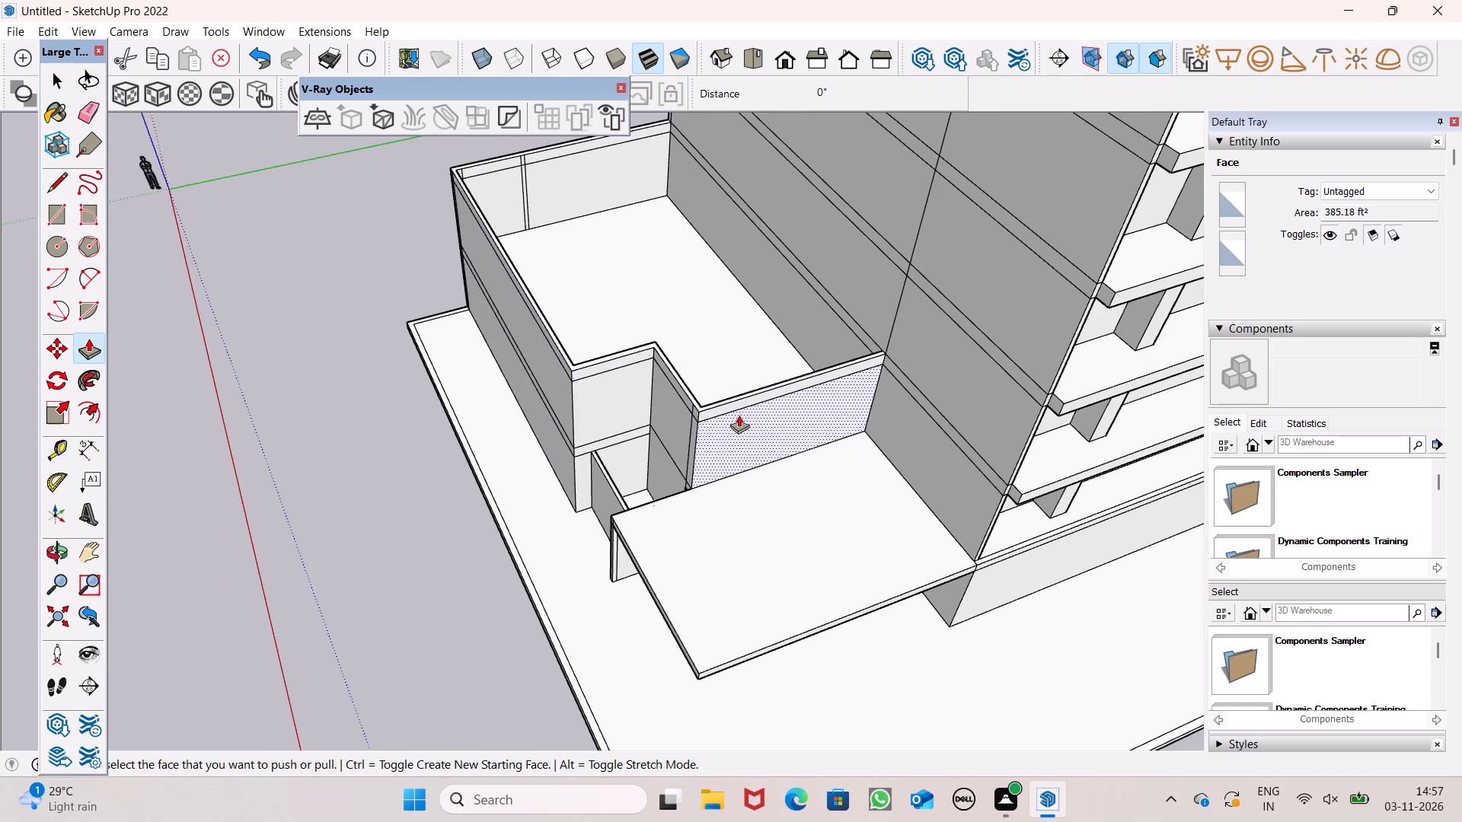
{"action": "middle_click_drag", "start_coordinate": [744, 412], "coordinate": [711, 454]}
{"action": "scroll", "coordinate": [713, 422], "scroll_direction": "up", "scroll_amount": 5}
{"action": "scroll", "coordinate": [636, 451], "scroll_direction": "down", "scroll_amount": 4}
{"action": "scroll", "coordinate": [941, 387], "scroll_direction": "up", "scroll_amount": 2}
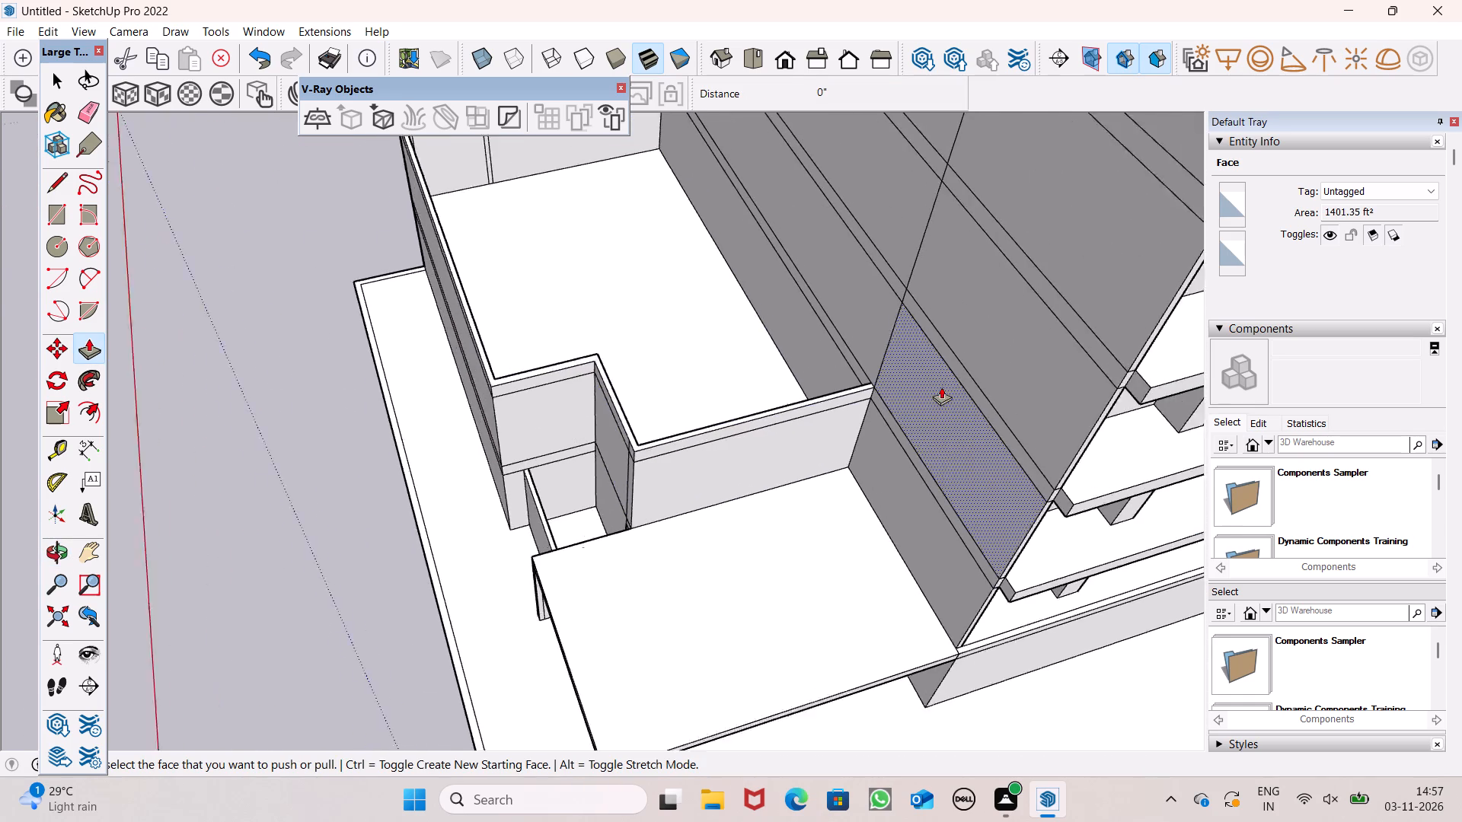
{"action": "scroll", "coordinate": [941, 387], "scroll_direction": "up", "scroll_amount": 6}
{"action": "left_click", "coordinate": [875, 400], "text": "ctrl"}
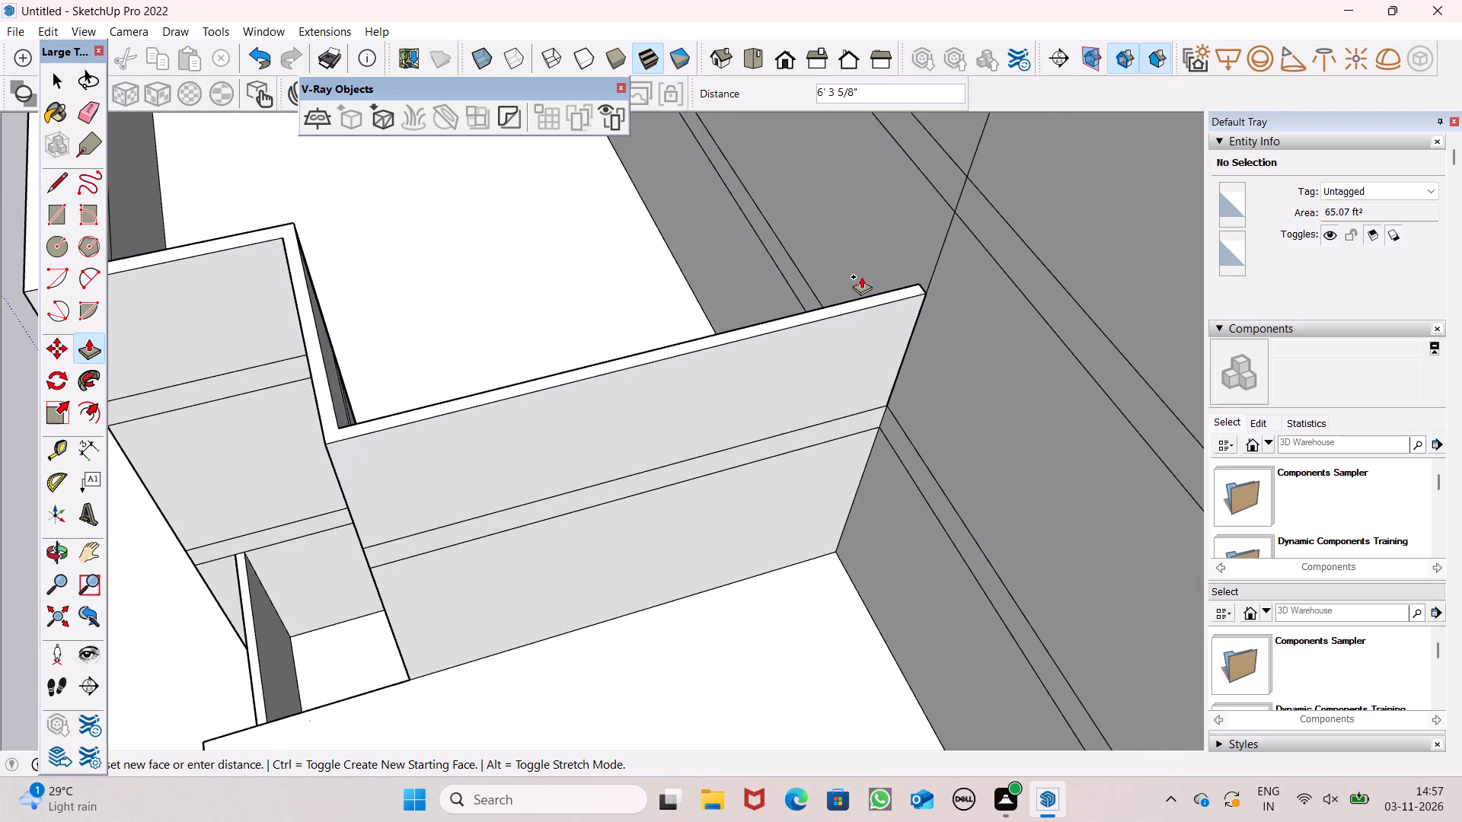
{"action": "type", "text": "10'"}
{"action": "key", "text": "Return"}
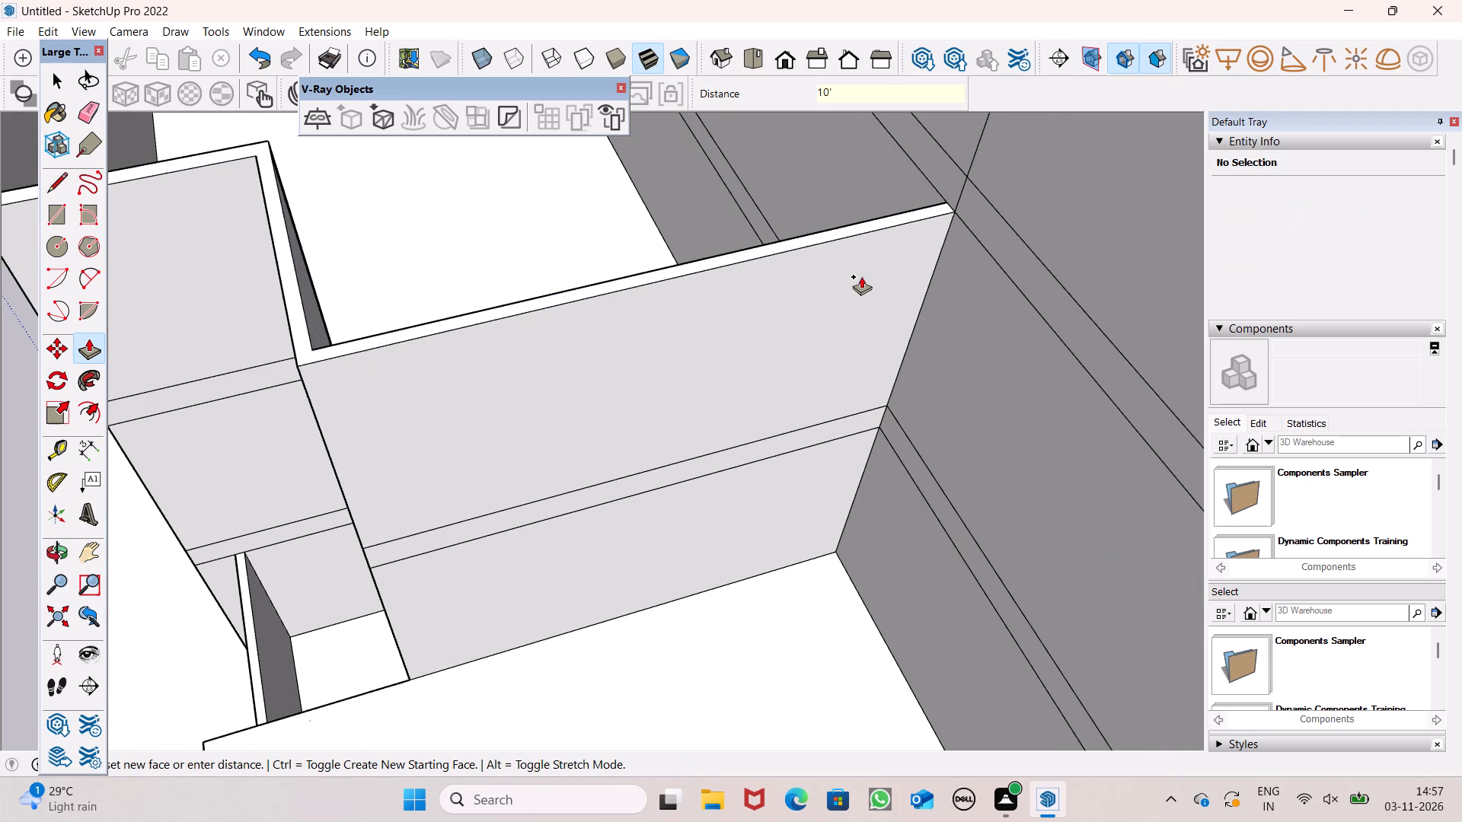
{"action": "scroll", "coordinate": [860, 277], "scroll_direction": "down", "scroll_amount": 11}
{"action": "middle_click_drag", "start_coordinate": [883, 356], "coordinate": [834, 295]}
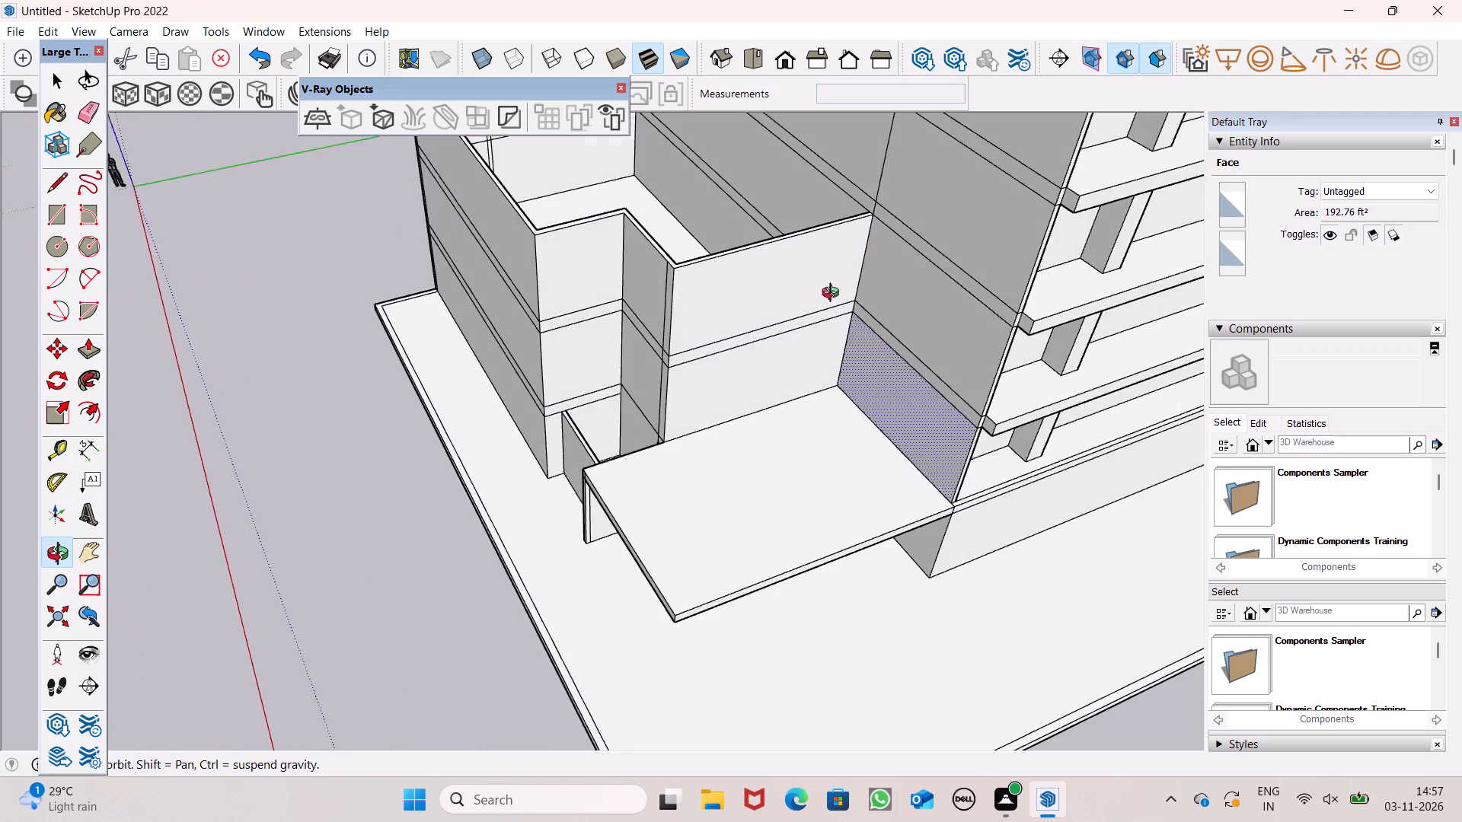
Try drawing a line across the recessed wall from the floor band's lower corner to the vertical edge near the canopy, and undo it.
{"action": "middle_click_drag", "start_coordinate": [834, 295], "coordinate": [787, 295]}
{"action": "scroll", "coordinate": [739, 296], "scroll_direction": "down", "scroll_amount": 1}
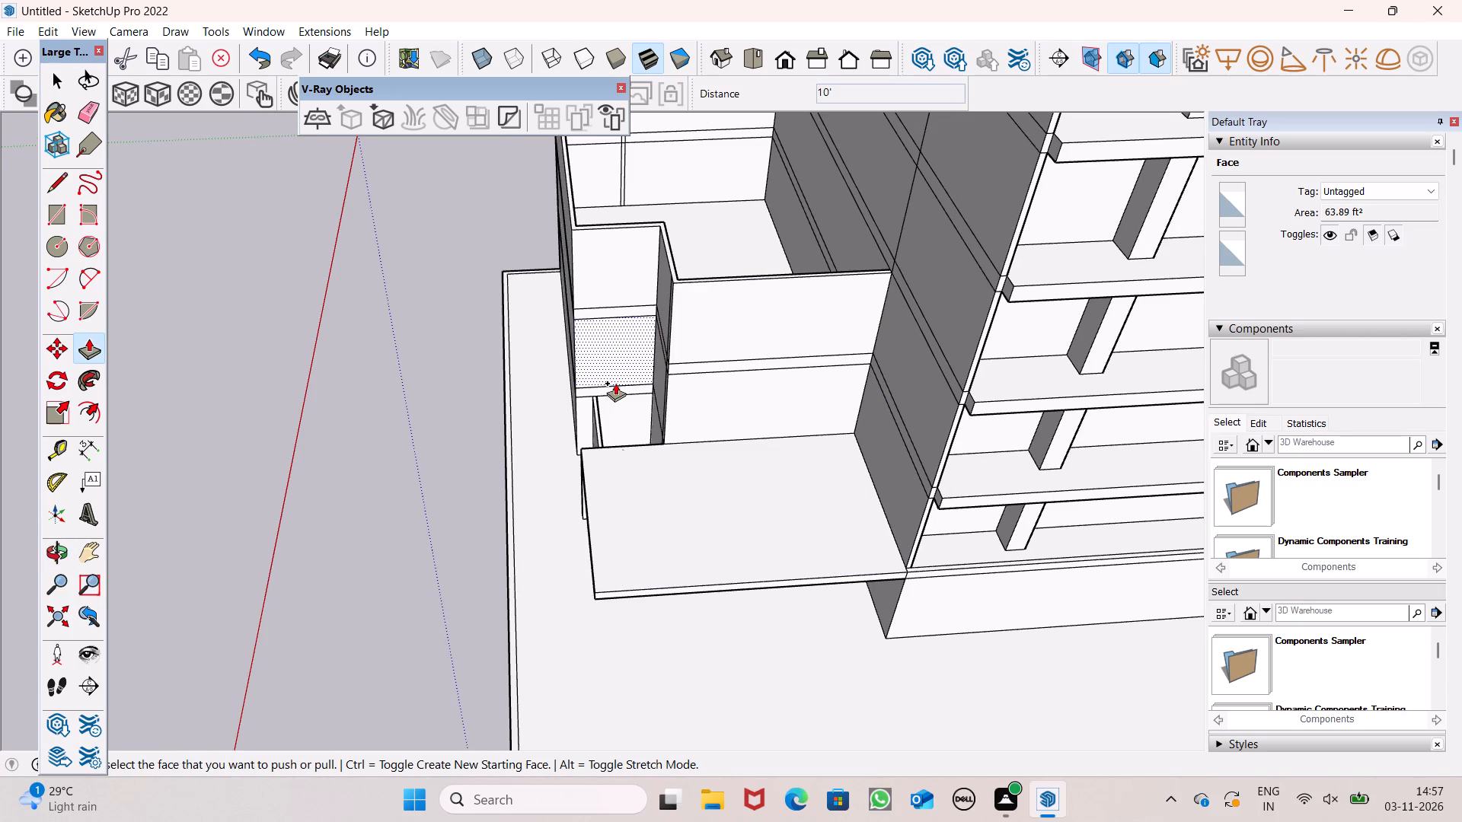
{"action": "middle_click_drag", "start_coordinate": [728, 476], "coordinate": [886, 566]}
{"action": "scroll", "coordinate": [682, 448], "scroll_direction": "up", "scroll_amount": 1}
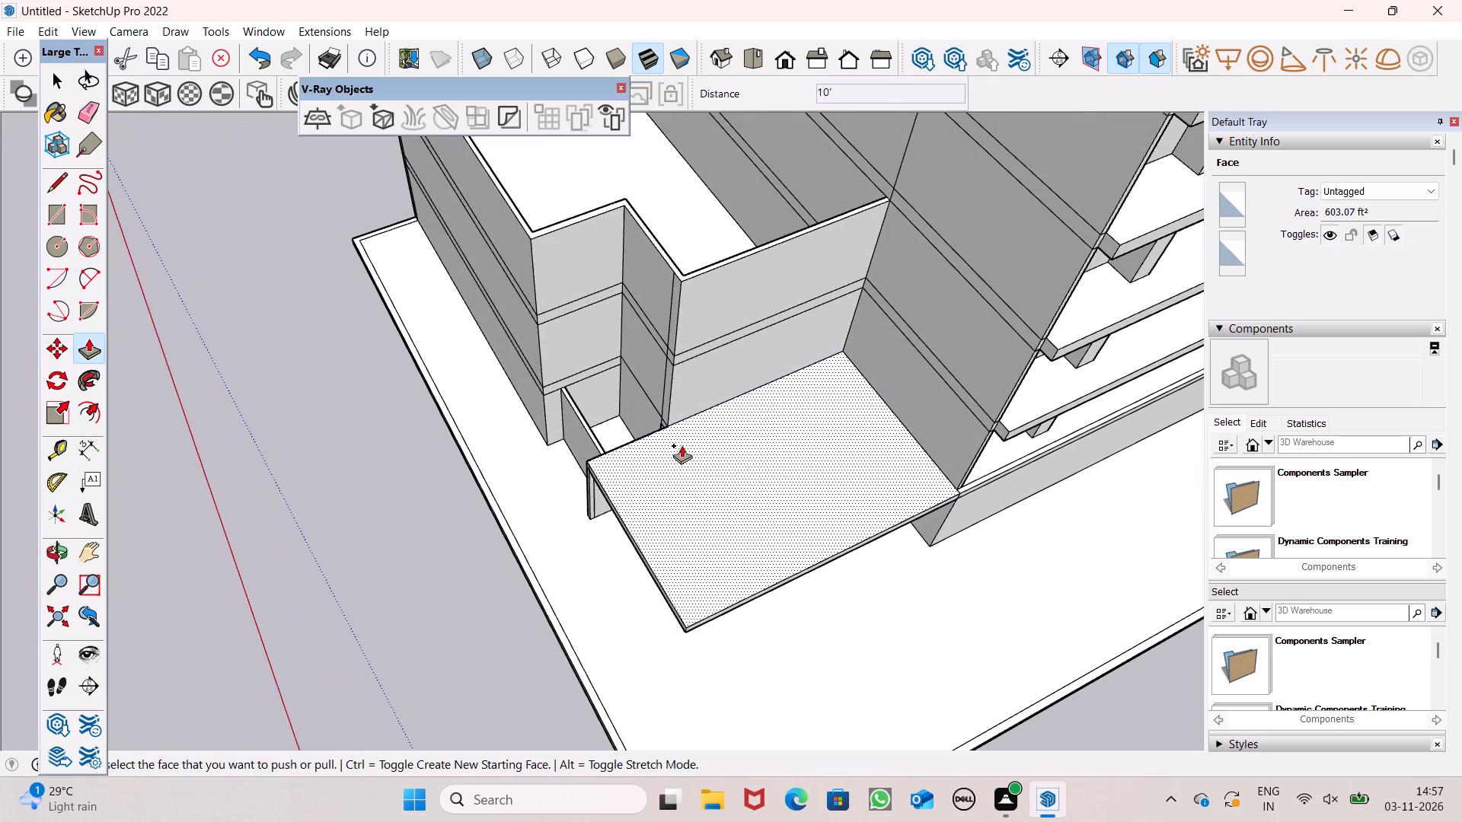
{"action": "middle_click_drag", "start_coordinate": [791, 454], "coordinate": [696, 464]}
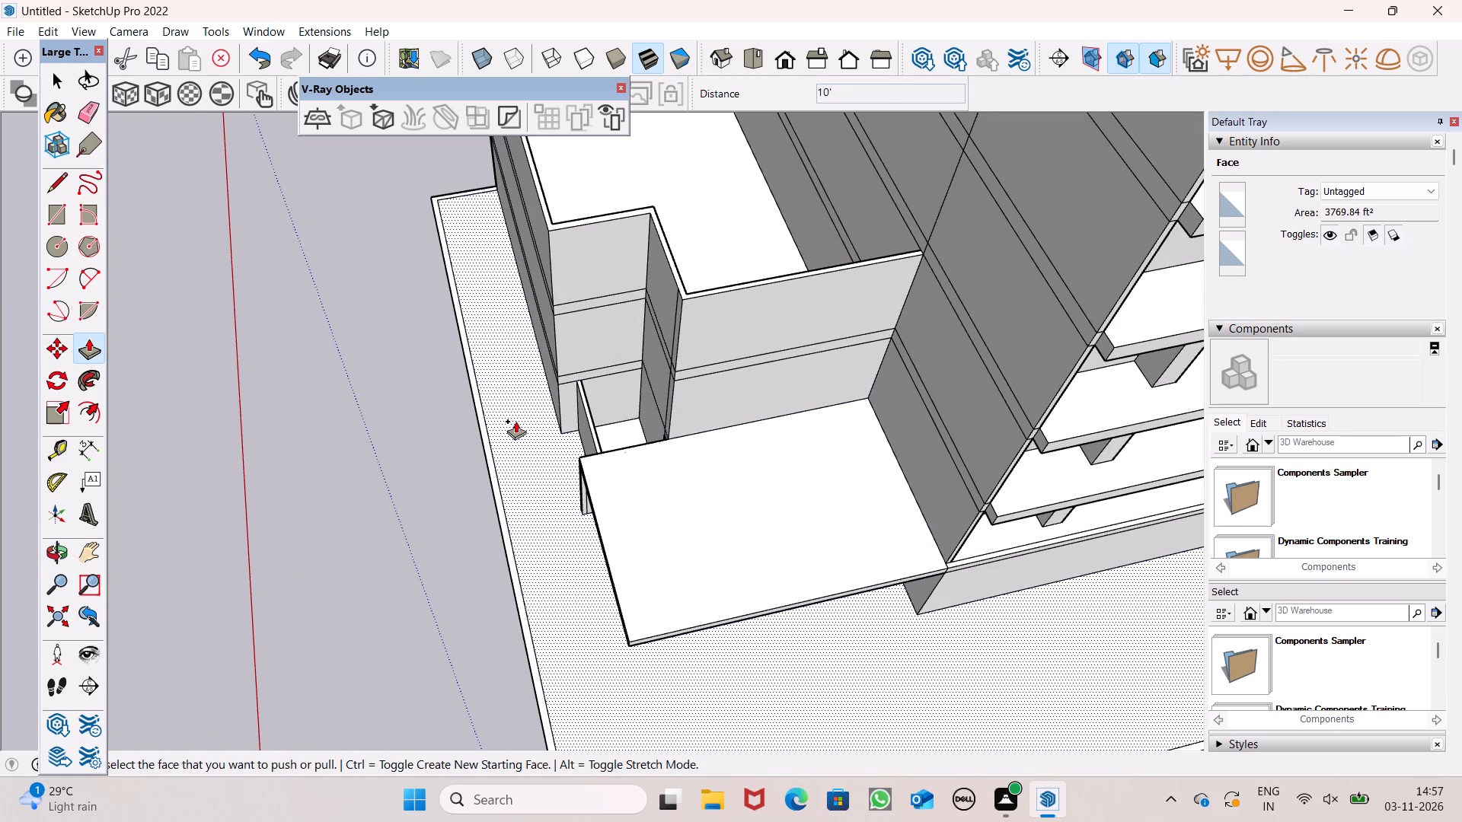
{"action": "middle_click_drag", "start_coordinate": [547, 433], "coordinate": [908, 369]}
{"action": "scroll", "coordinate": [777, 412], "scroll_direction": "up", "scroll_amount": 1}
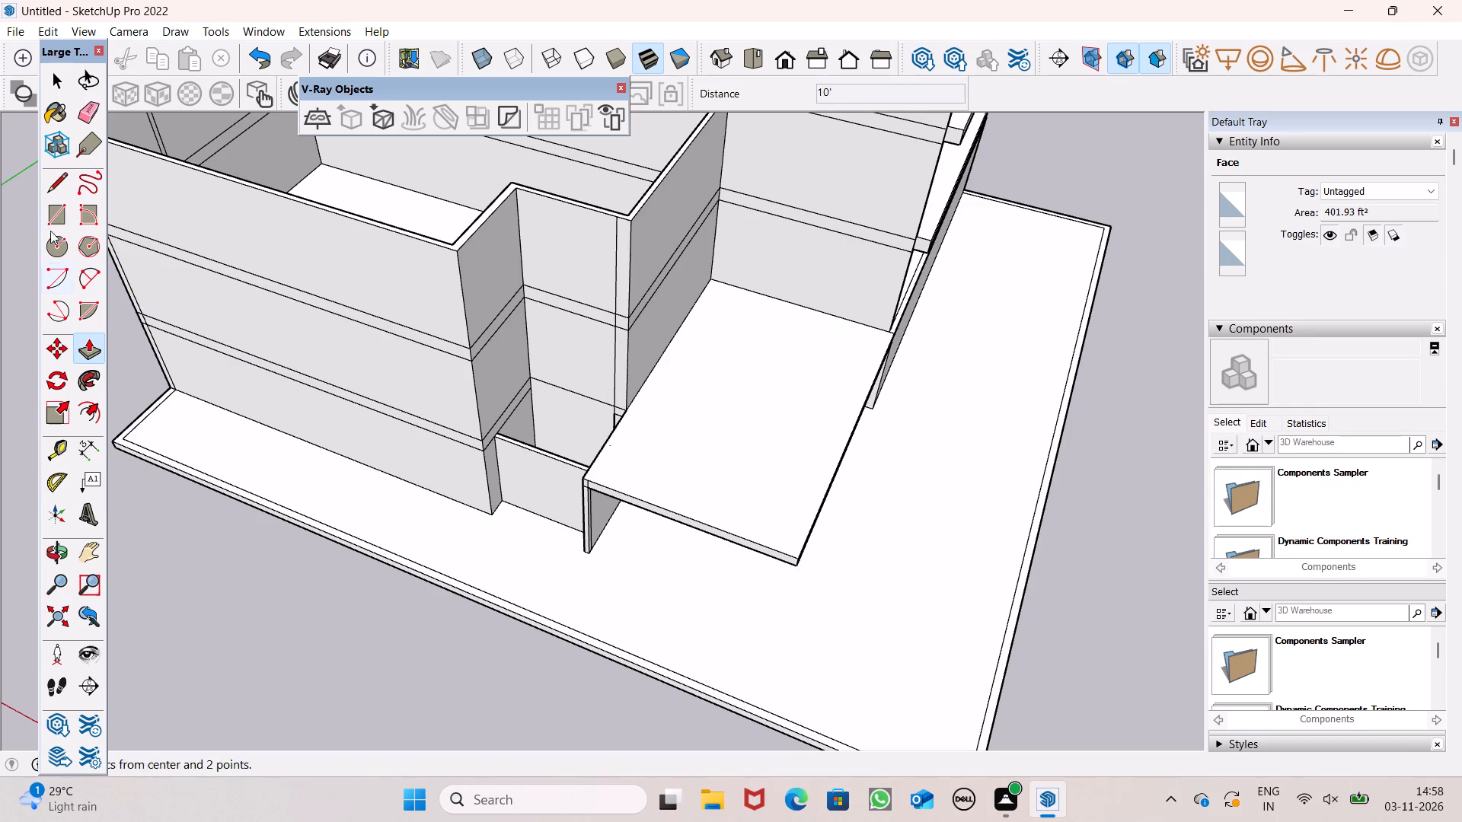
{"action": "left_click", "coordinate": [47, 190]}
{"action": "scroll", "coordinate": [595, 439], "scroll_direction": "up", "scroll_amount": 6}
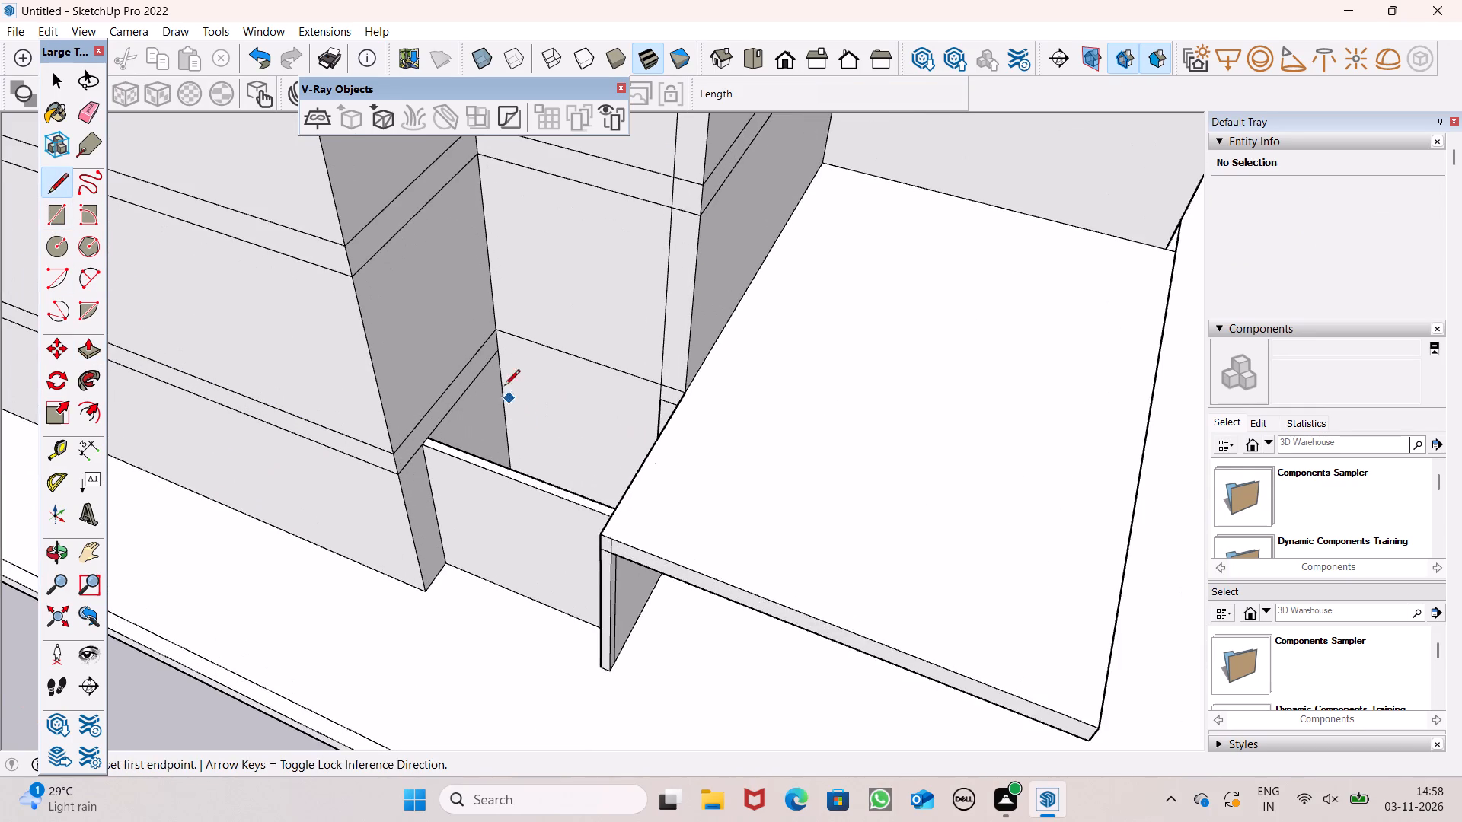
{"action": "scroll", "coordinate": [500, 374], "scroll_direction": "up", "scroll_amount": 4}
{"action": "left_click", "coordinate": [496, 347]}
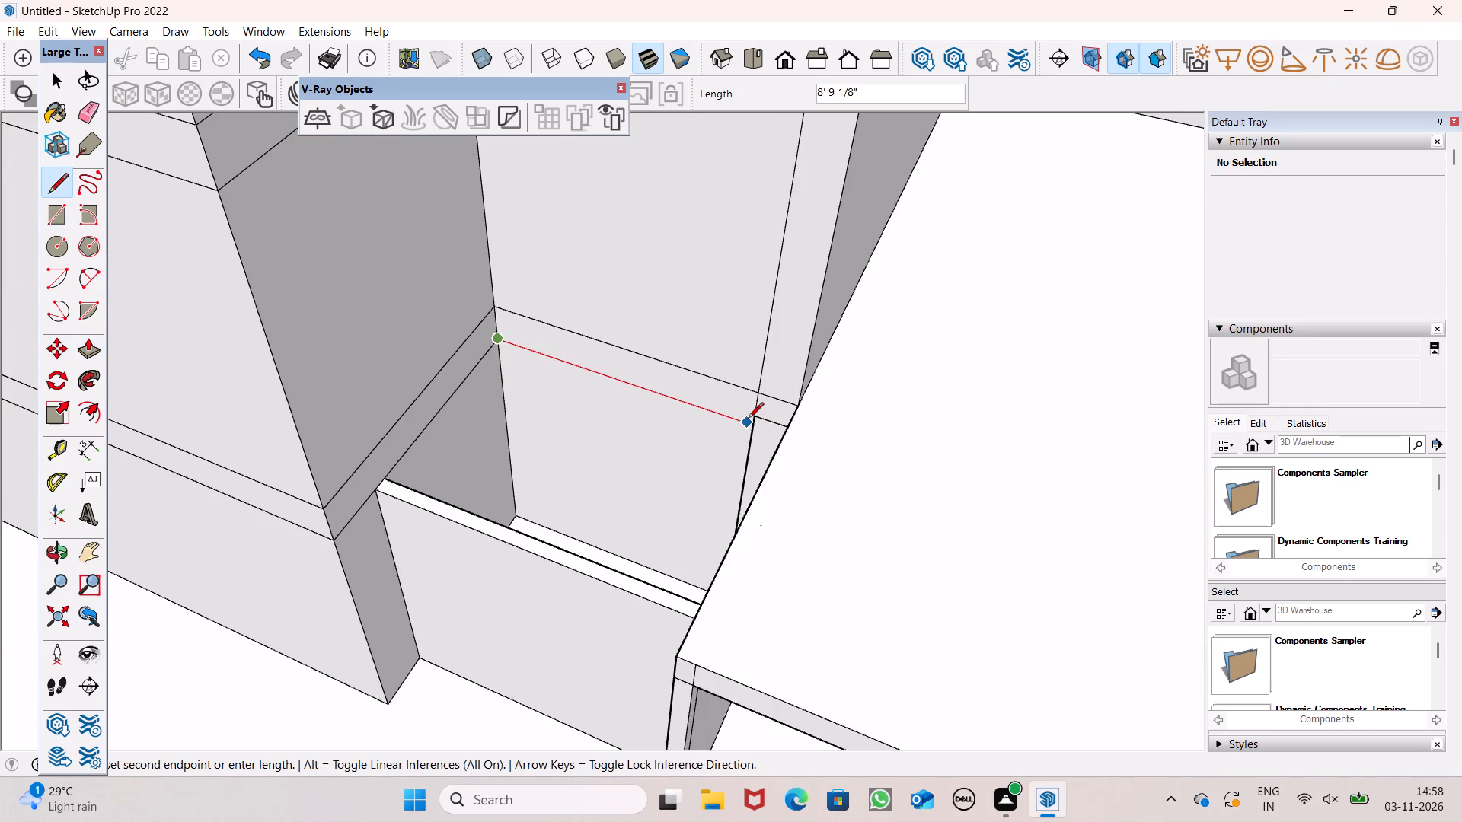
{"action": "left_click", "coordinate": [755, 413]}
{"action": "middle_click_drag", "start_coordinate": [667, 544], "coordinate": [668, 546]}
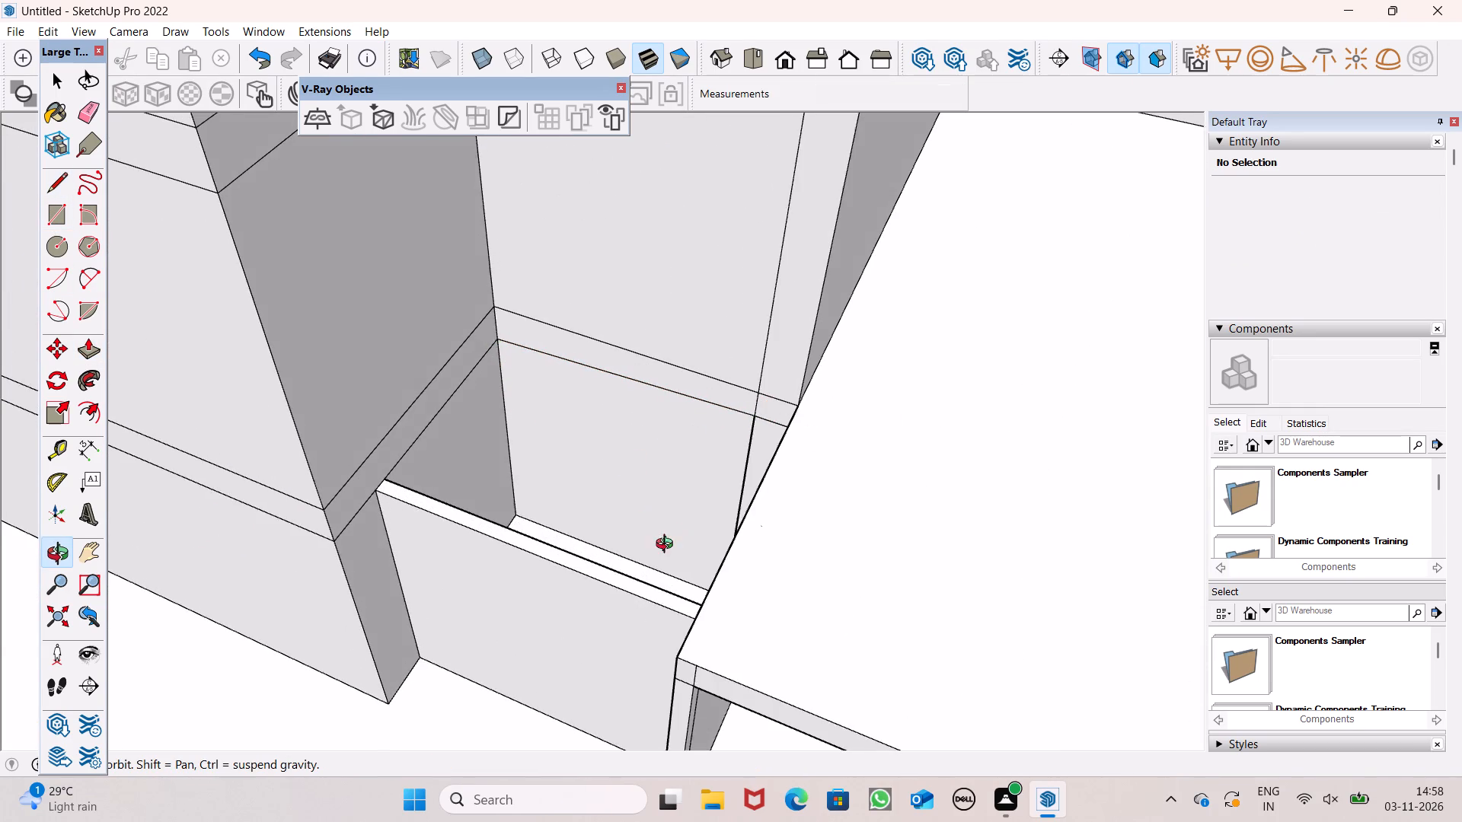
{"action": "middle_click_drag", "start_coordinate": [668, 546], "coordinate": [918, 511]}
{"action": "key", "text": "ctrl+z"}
Draw the floor band's lower edge across the recessed wall, about 9' long, from the band corner to the vertical edge near the canopy.
{"action": "scroll", "coordinate": [734, 422], "scroll_direction": "up", "scroll_amount": 4}
{"action": "middle_click_drag", "start_coordinate": [713, 434], "coordinate": [688, 418]}
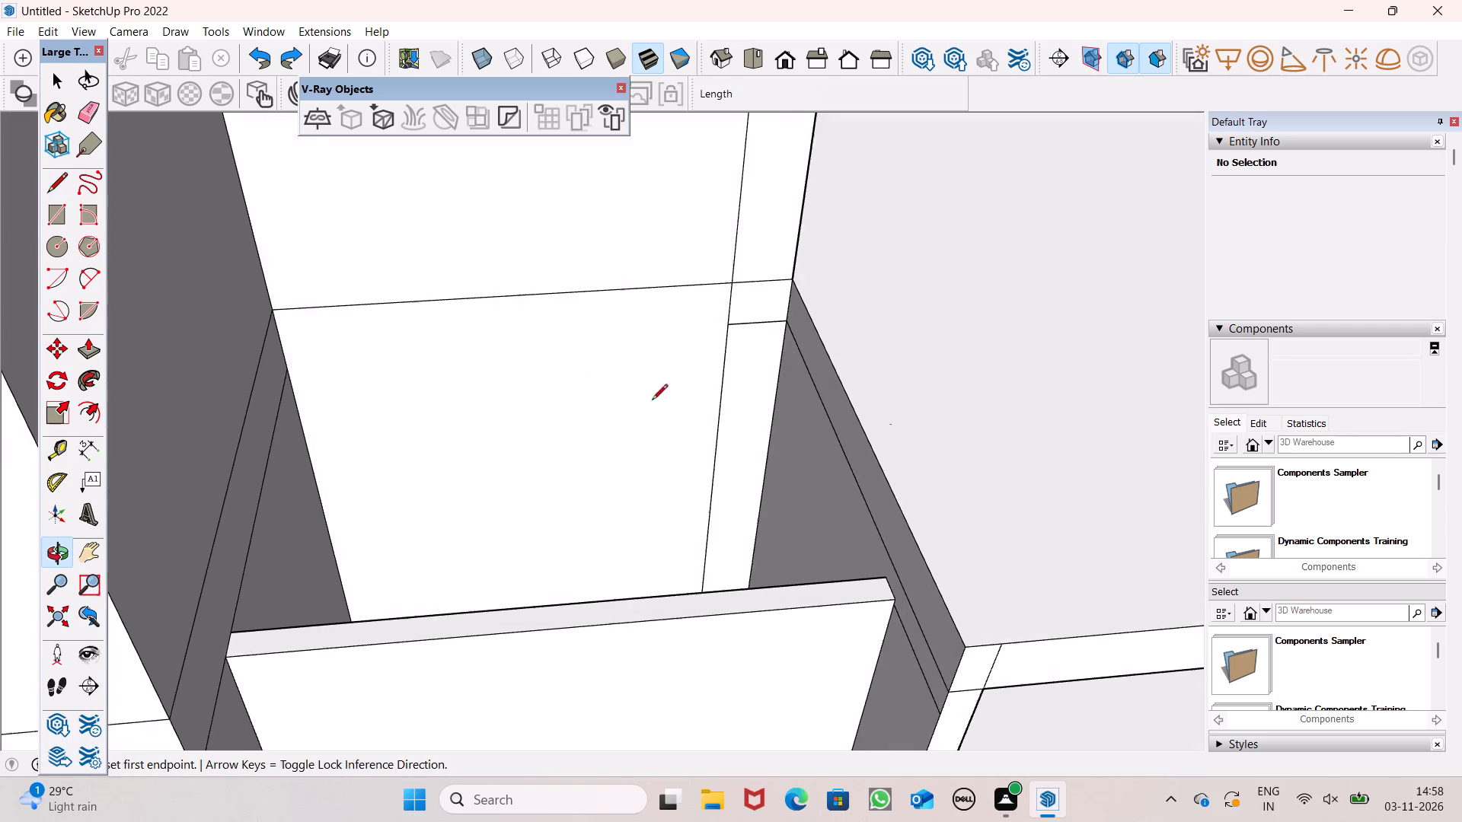
{"action": "left_click", "coordinate": [290, 366]}
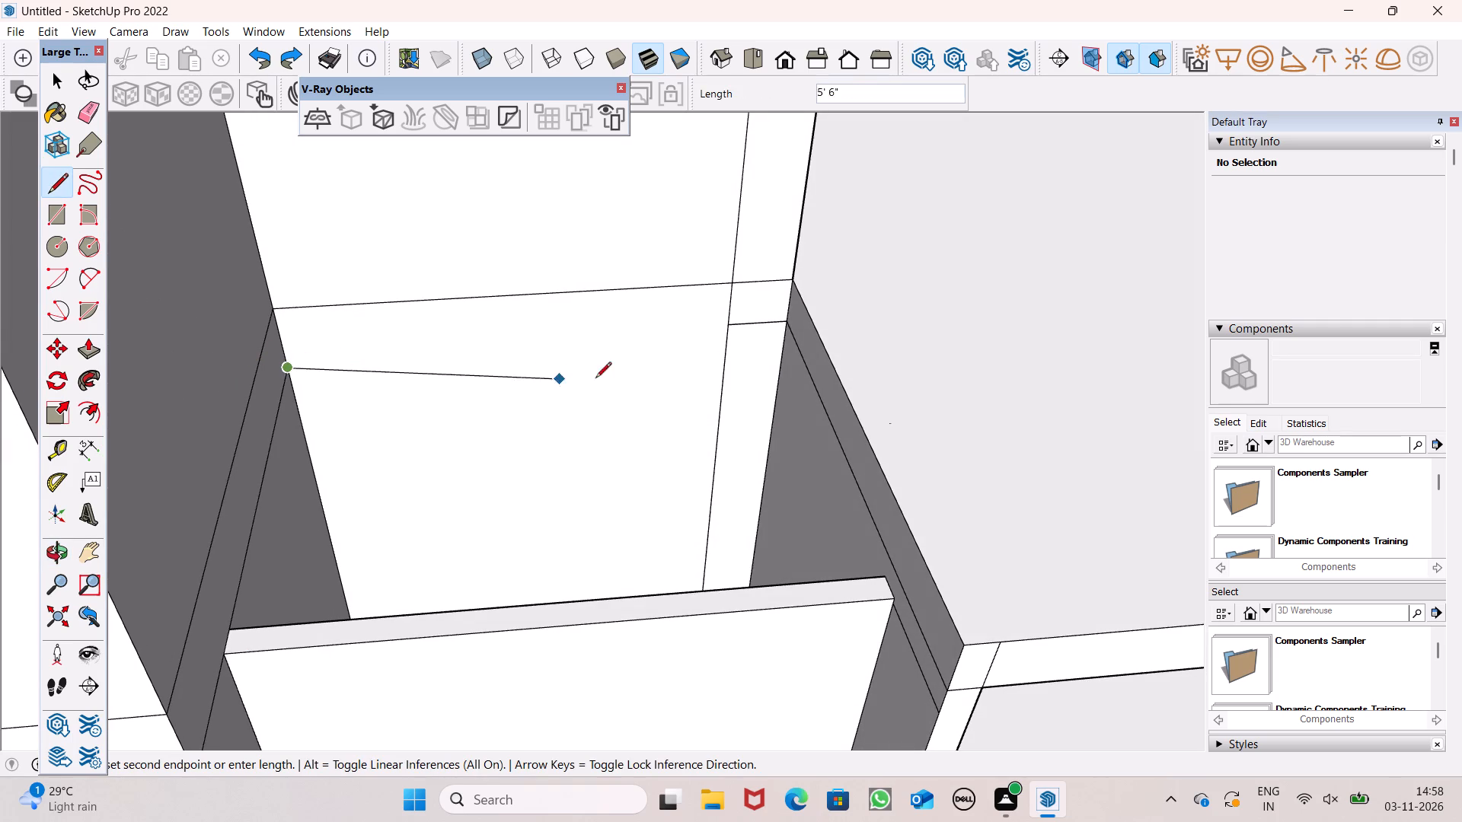
{"action": "left_click", "coordinate": [726, 347]}
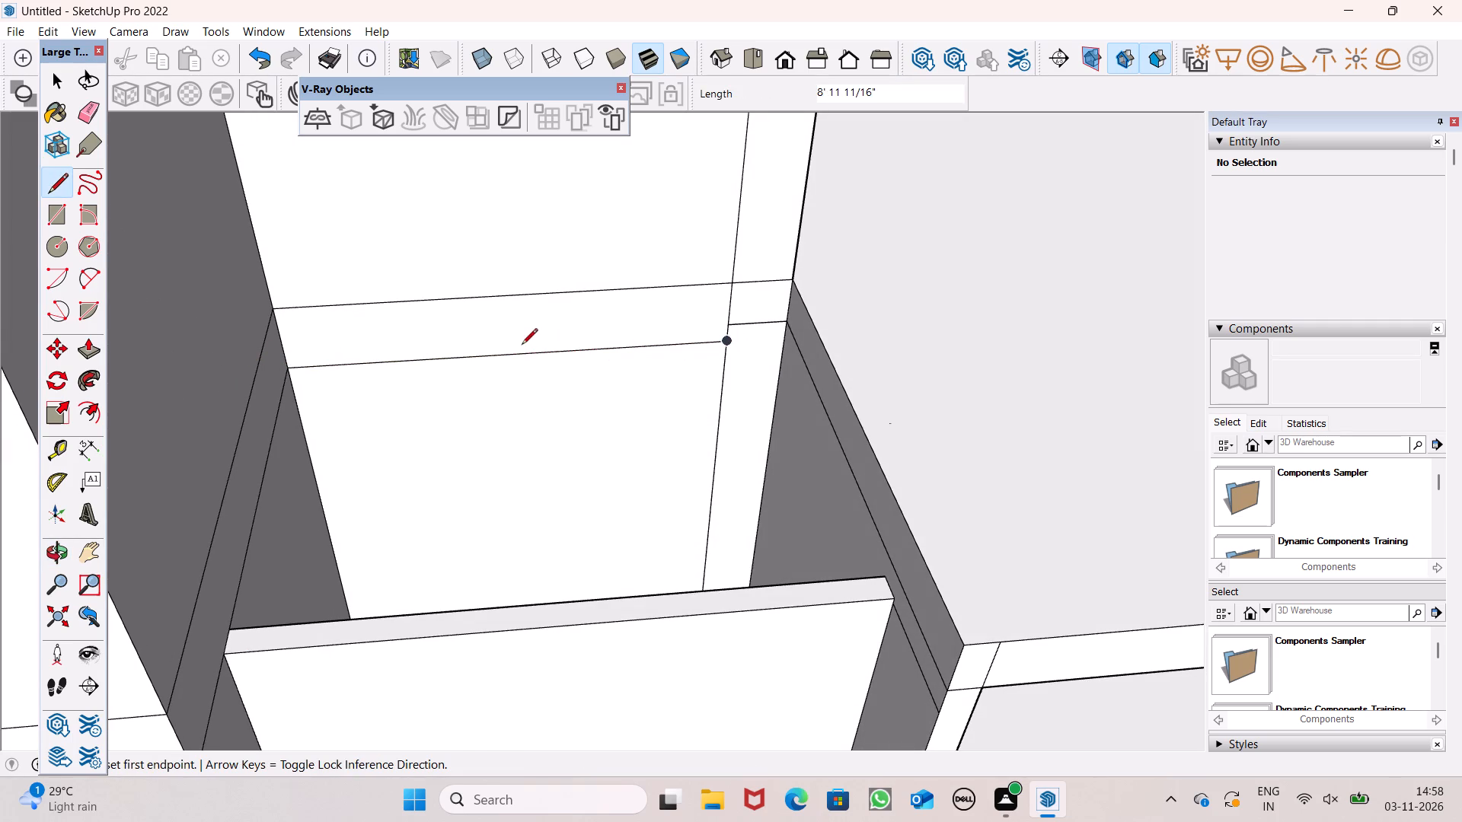
{"action": "key", "text": "space"}
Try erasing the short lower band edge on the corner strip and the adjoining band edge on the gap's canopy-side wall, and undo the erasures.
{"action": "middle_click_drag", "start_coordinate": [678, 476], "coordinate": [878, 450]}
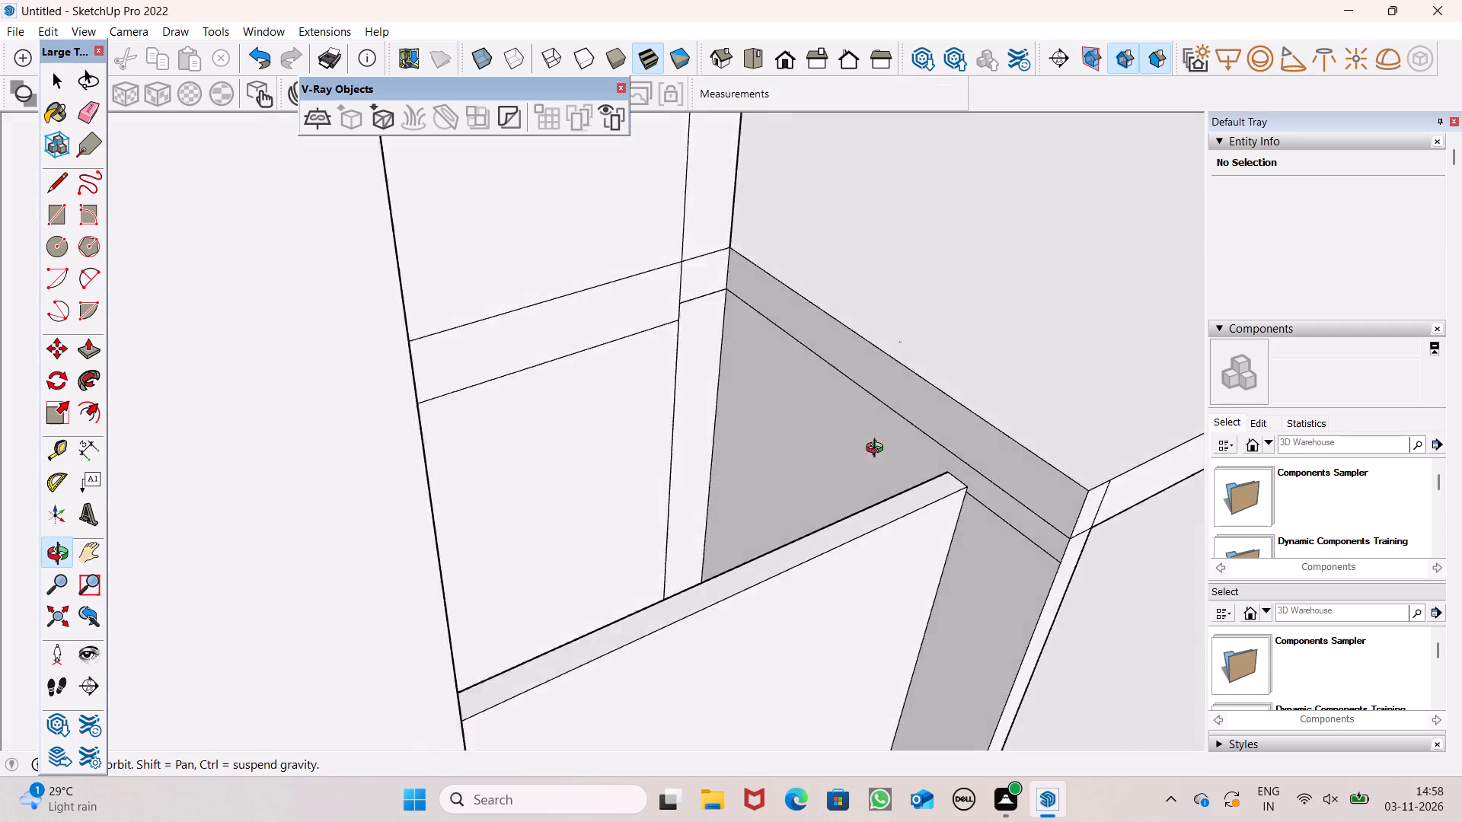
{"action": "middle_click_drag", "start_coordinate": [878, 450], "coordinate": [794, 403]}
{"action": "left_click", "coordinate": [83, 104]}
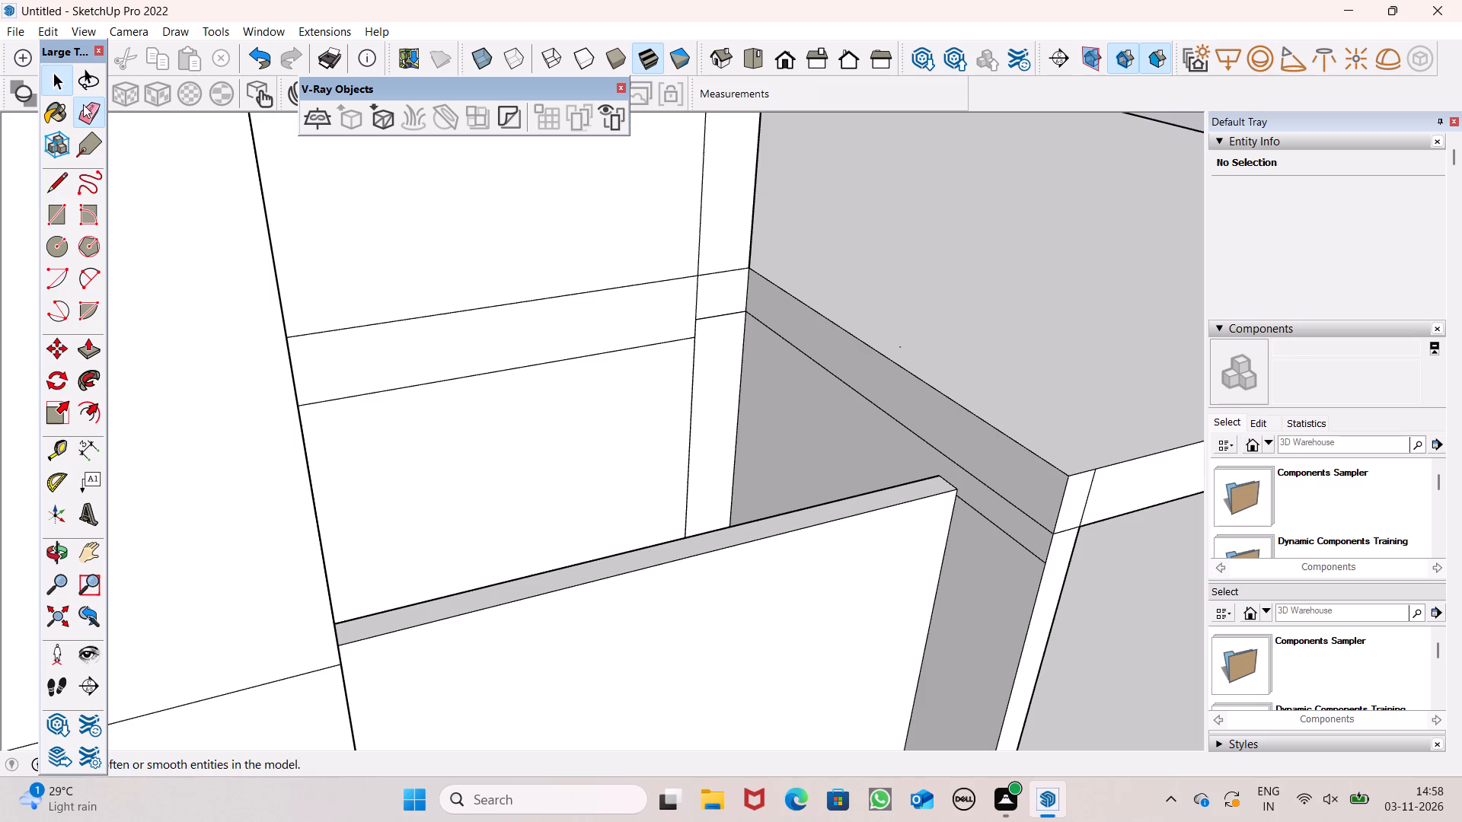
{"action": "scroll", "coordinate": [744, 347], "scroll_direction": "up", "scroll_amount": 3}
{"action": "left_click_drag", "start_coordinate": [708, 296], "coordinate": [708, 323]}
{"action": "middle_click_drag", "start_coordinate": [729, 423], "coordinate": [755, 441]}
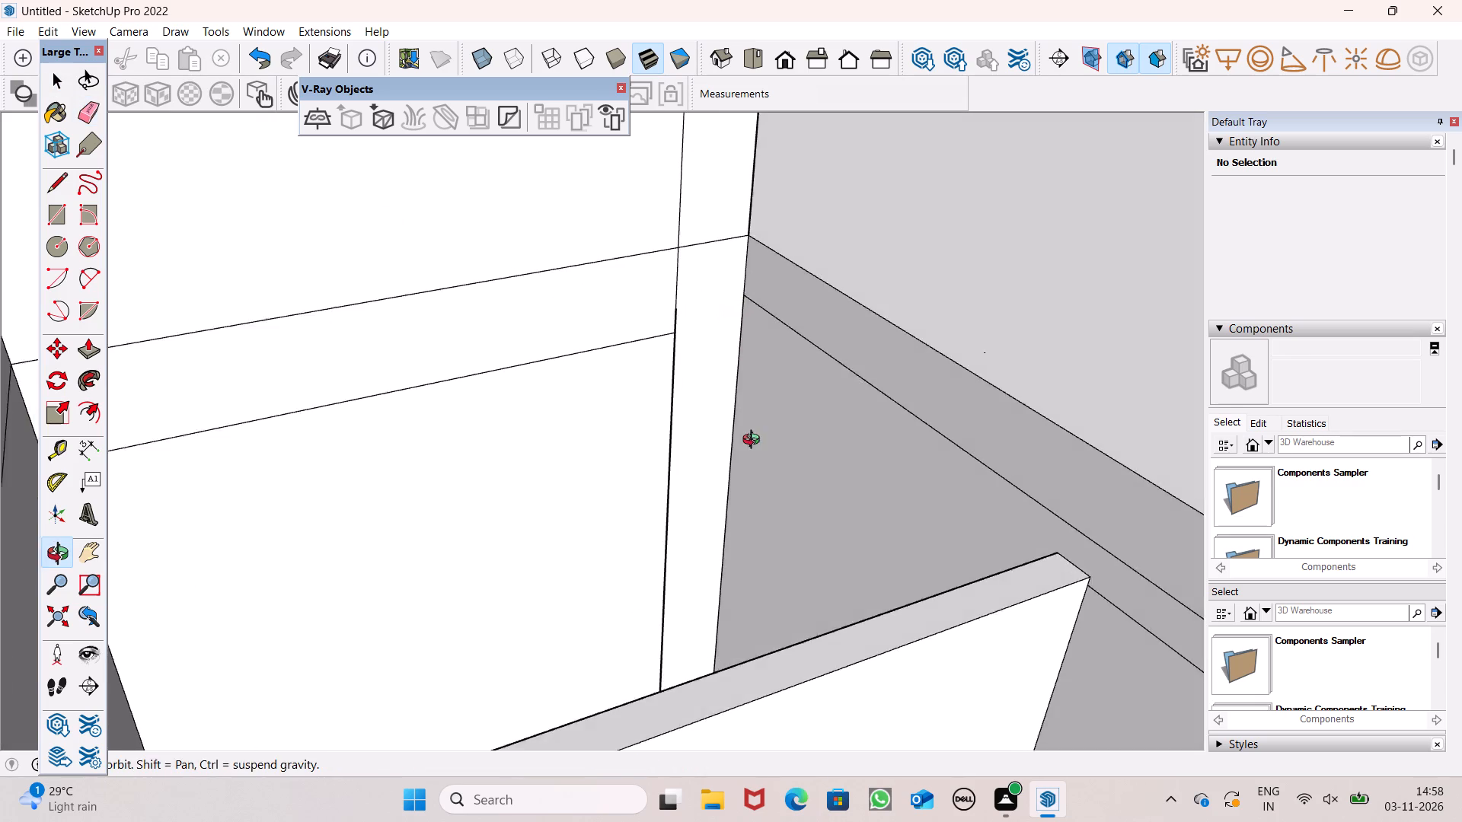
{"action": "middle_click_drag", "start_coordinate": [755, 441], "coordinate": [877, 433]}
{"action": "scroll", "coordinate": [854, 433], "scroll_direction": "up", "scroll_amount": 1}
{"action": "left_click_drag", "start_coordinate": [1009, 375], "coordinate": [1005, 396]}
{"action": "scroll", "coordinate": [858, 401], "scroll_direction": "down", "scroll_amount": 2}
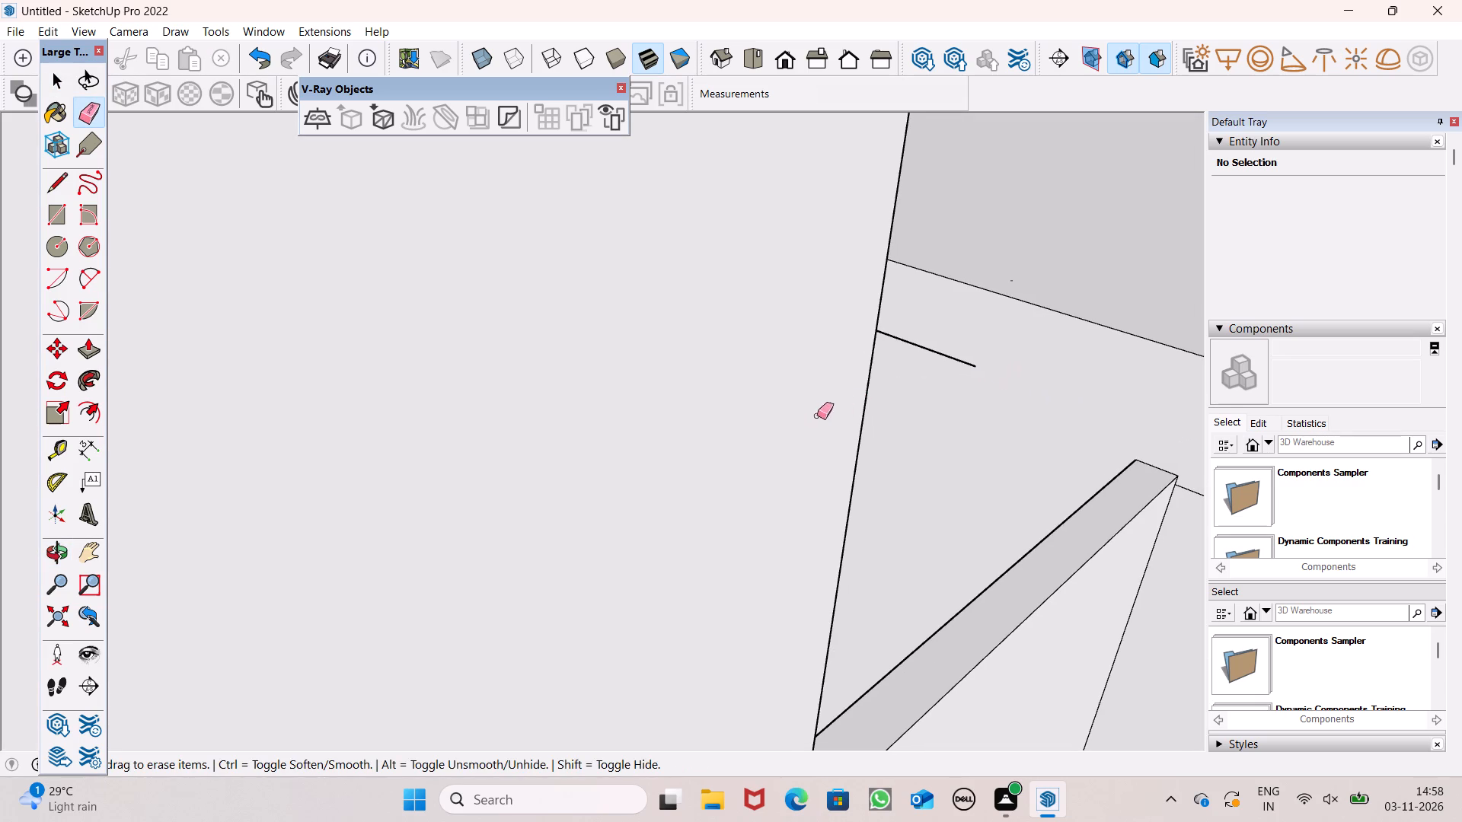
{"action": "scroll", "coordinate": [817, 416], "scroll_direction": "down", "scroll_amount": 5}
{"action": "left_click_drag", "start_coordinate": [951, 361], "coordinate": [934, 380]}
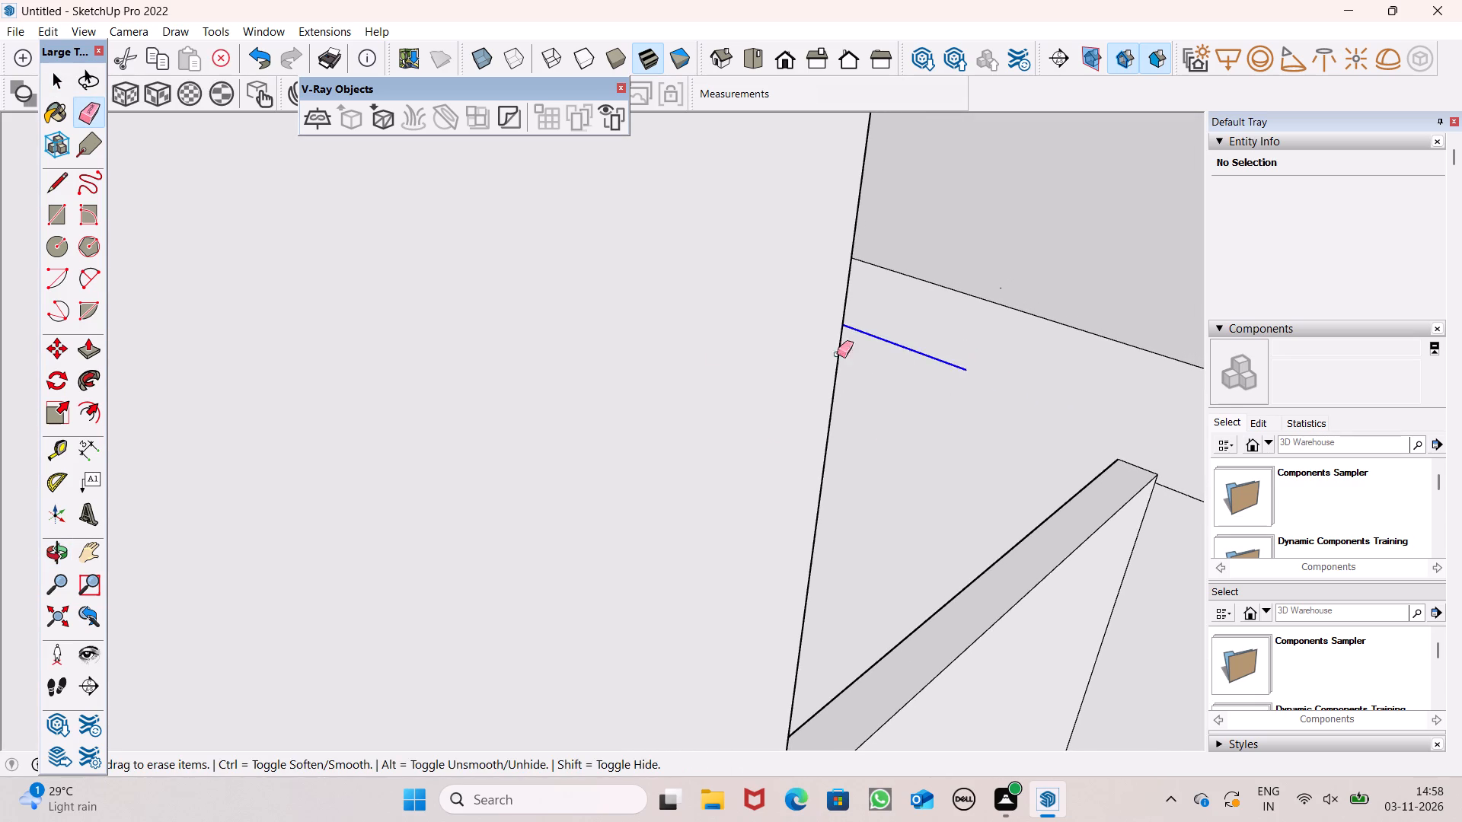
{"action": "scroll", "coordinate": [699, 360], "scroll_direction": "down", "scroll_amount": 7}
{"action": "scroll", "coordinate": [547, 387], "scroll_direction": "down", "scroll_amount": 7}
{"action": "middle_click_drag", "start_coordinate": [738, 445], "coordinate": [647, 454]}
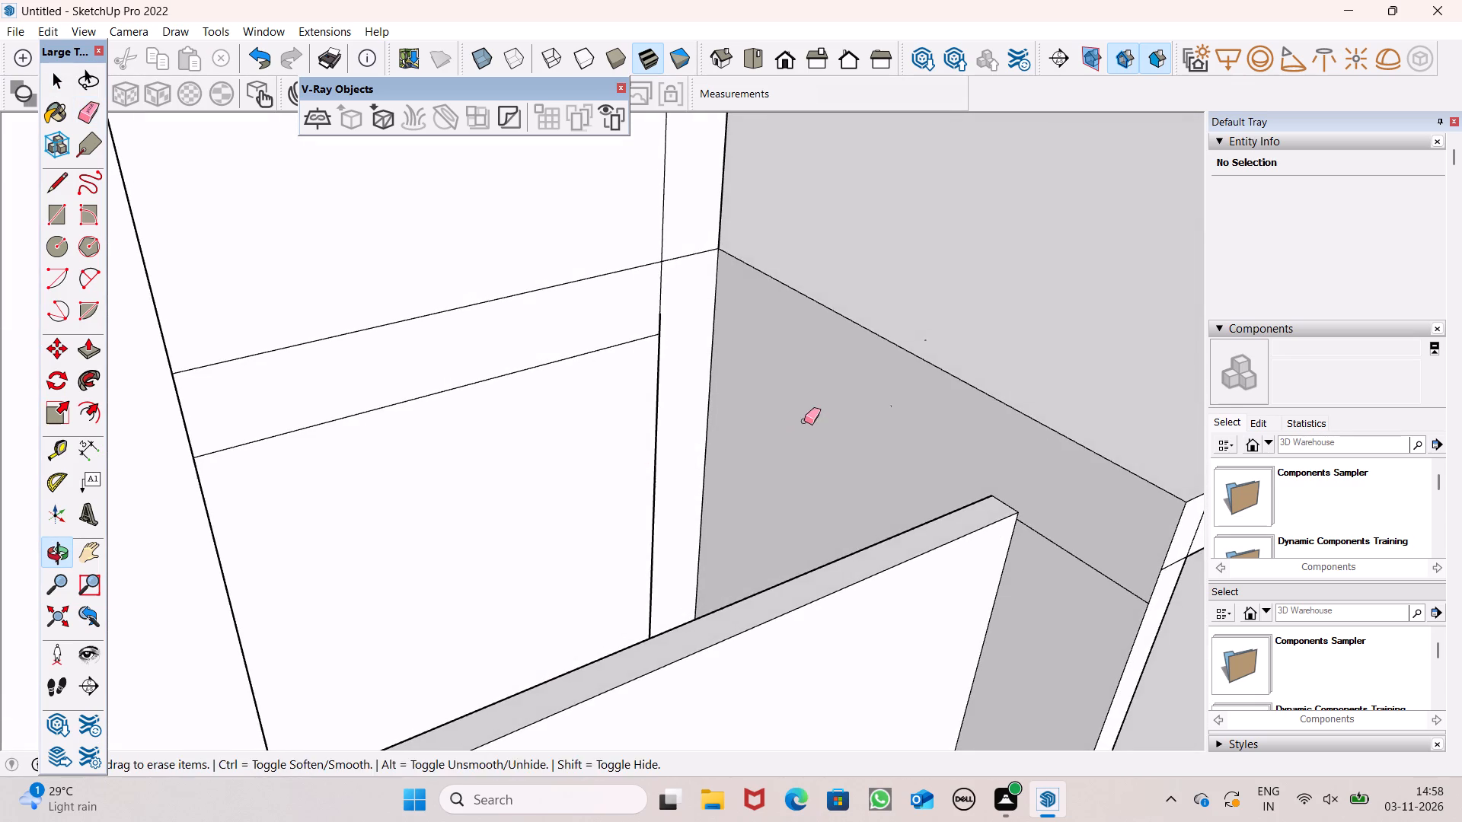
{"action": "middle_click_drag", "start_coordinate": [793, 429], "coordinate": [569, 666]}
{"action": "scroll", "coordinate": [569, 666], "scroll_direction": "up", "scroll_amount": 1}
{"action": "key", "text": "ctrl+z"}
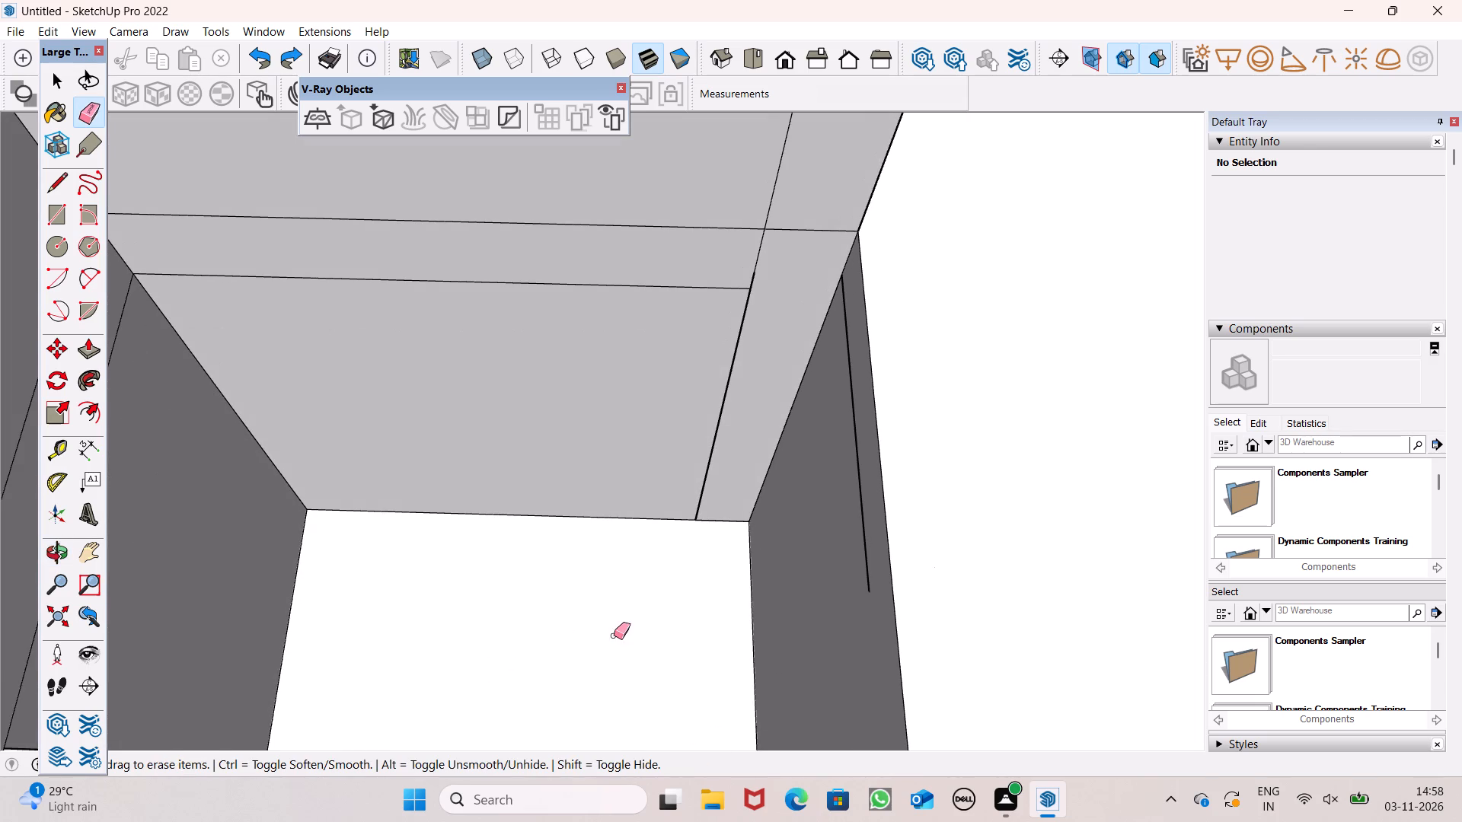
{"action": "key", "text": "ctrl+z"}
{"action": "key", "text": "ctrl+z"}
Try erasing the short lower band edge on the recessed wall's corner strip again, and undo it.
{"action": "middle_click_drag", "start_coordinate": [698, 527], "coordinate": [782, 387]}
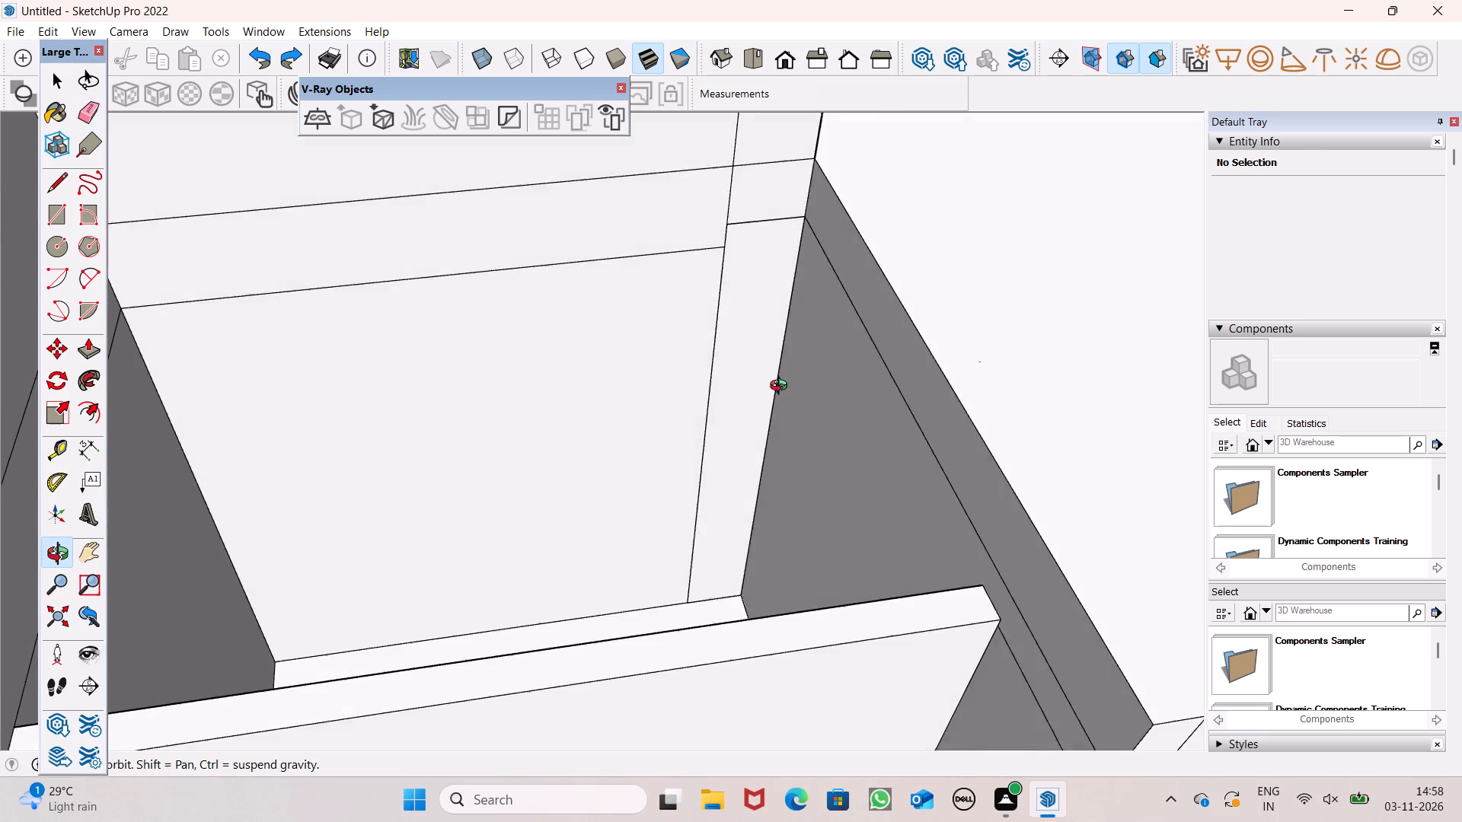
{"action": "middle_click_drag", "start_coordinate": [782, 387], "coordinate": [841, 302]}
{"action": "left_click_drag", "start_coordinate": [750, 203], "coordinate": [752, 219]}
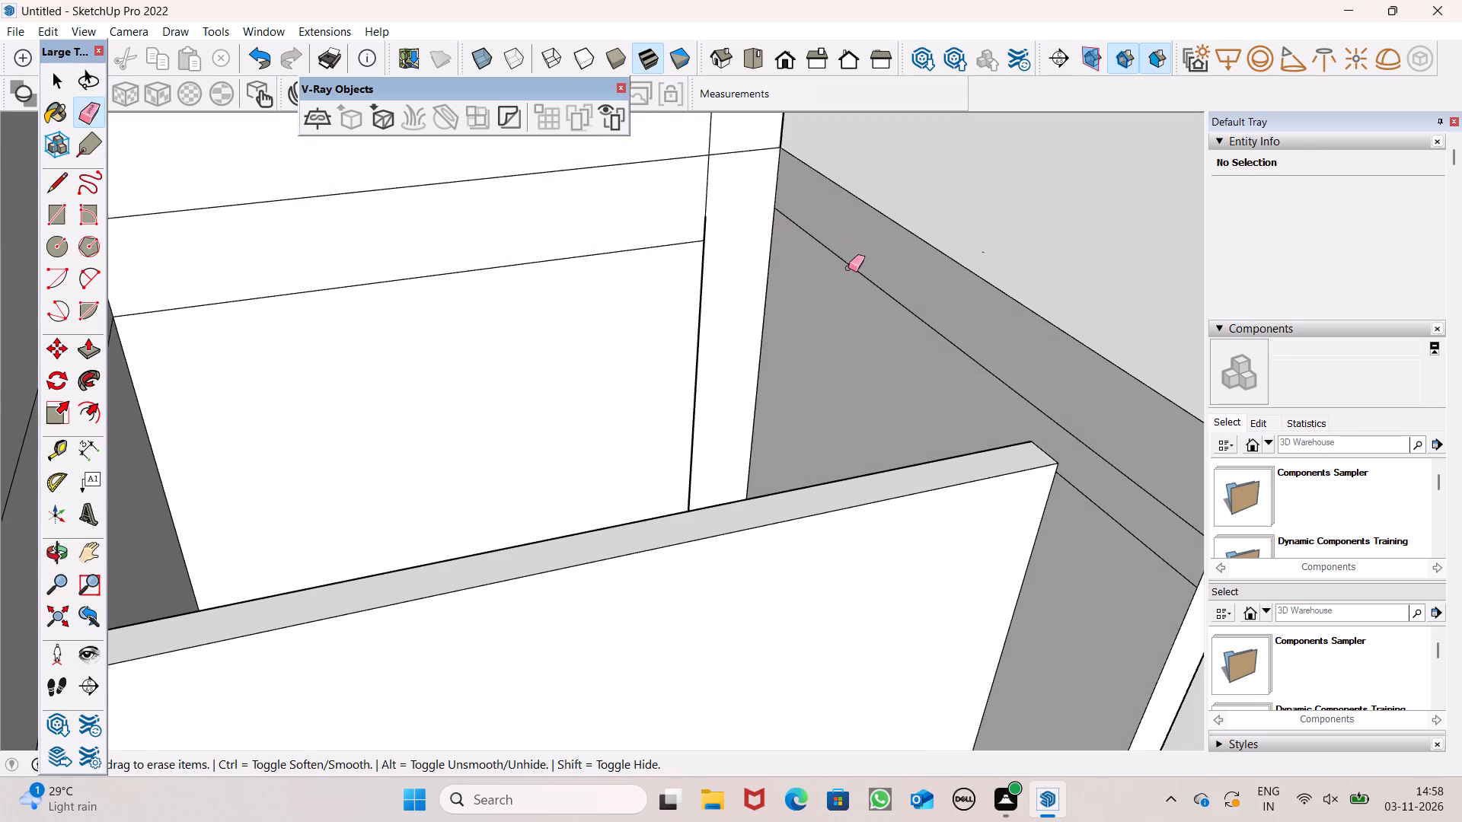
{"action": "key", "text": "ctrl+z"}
Erase the lower band edge running along the gap's canopy-side wall.
{"action": "left_click", "coordinate": [879, 295]}
{"action": "left_click", "coordinate": [889, 289]}
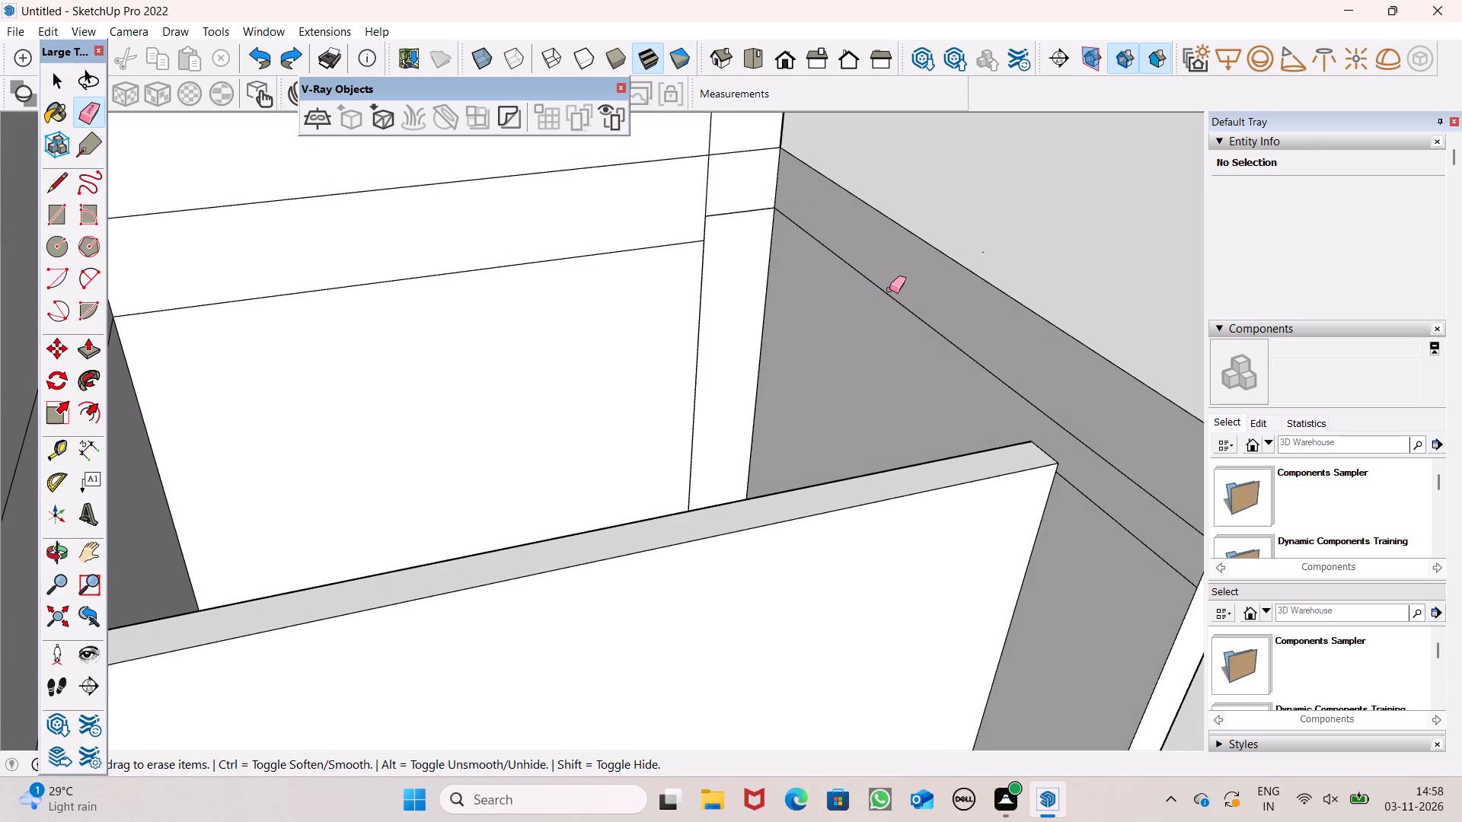
{"action": "left_click_drag", "start_coordinate": [959, 339], "coordinate": [959, 347]}
Examine the remaining edges on the recessed wall and the canopy-side wall of the gap from several angles.
{"action": "scroll", "coordinate": [832, 330], "scroll_direction": "down", "scroll_amount": 5}
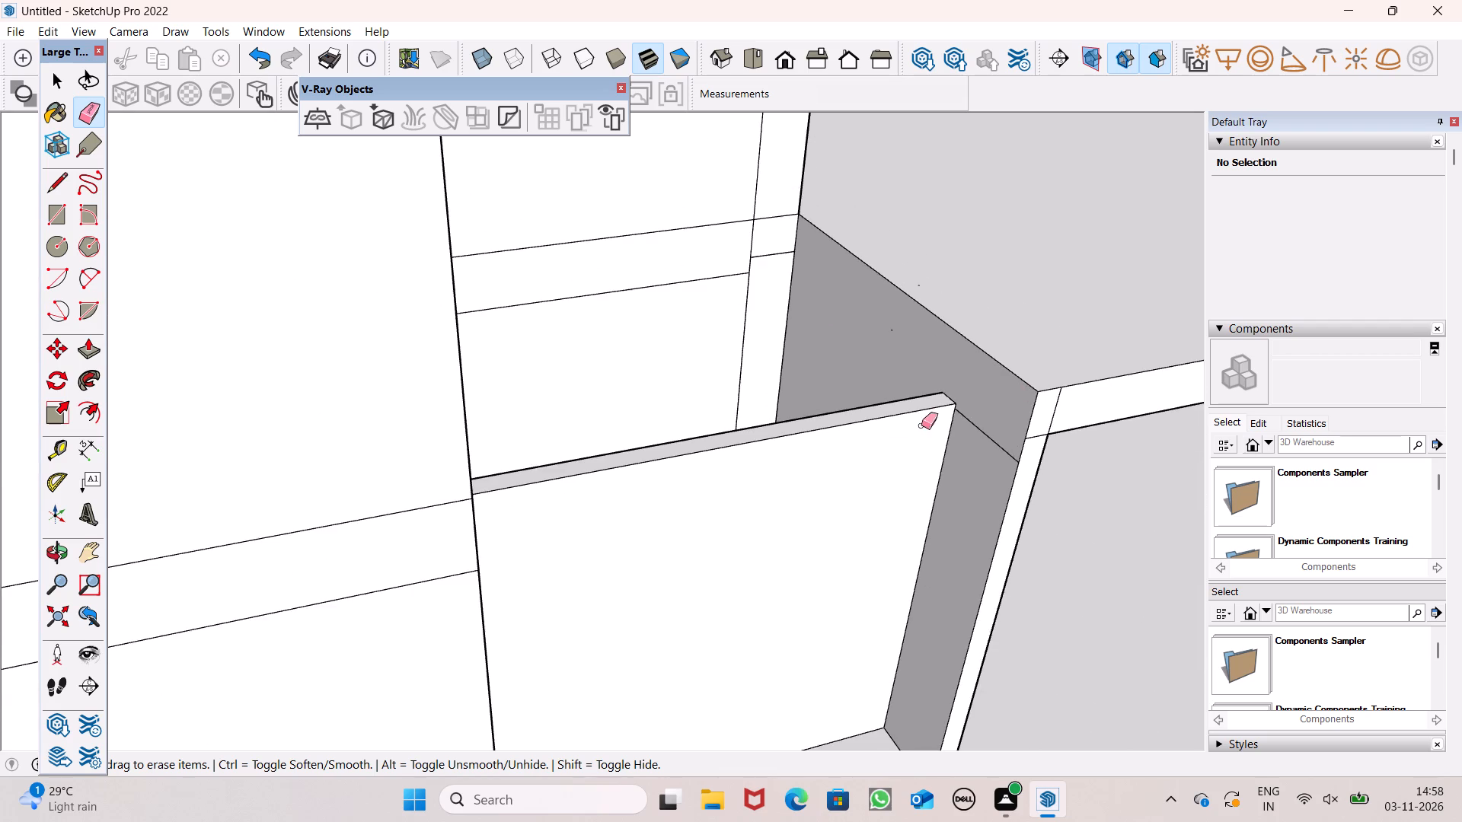
{"action": "middle_click_drag", "start_coordinate": [833, 439], "coordinate": [557, 484]}
{"action": "scroll", "coordinate": [873, 342], "scroll_direction": "up", "scroll_amount": 3}
{"action": "middle_click_drag", "start_coordinate": [826, 407], "coordinate": [997, 288]}
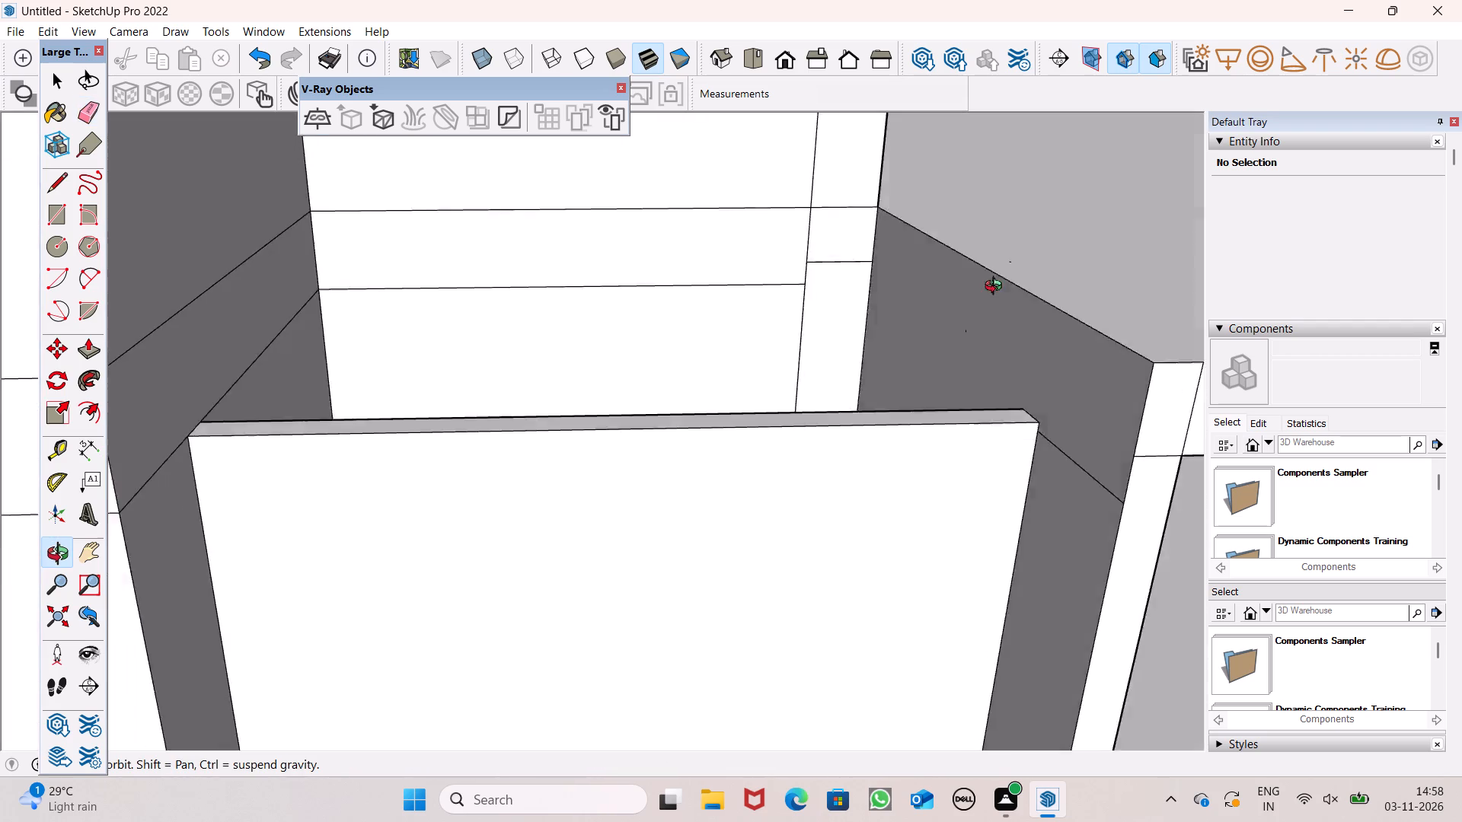
{"action": "middle_click_drag", "start_coordinate": [997, 288], "coordinate": [402, 530]}
{"action": "scroll", "coordinate": [681, 581], "scroll_direction": "up", "scroll_amount": 6}
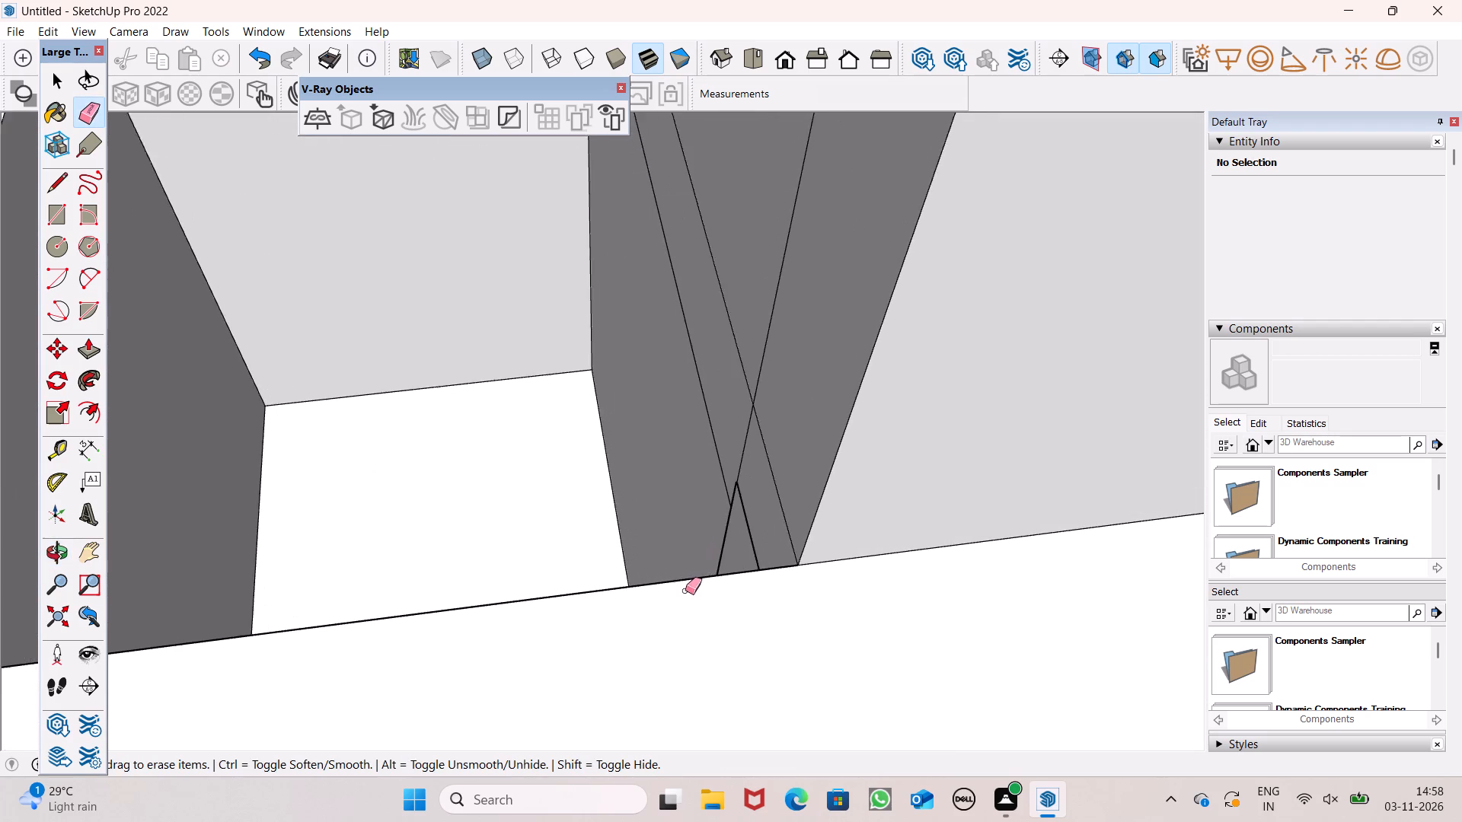
{"action": "scroll", "coordinate": [685, 591], "scroll_direction": "up", "scroll_amount": 10}
{"action": "middle_click_drag", "start_coordinate": [720, 496], "coordinate": [733, 496]}
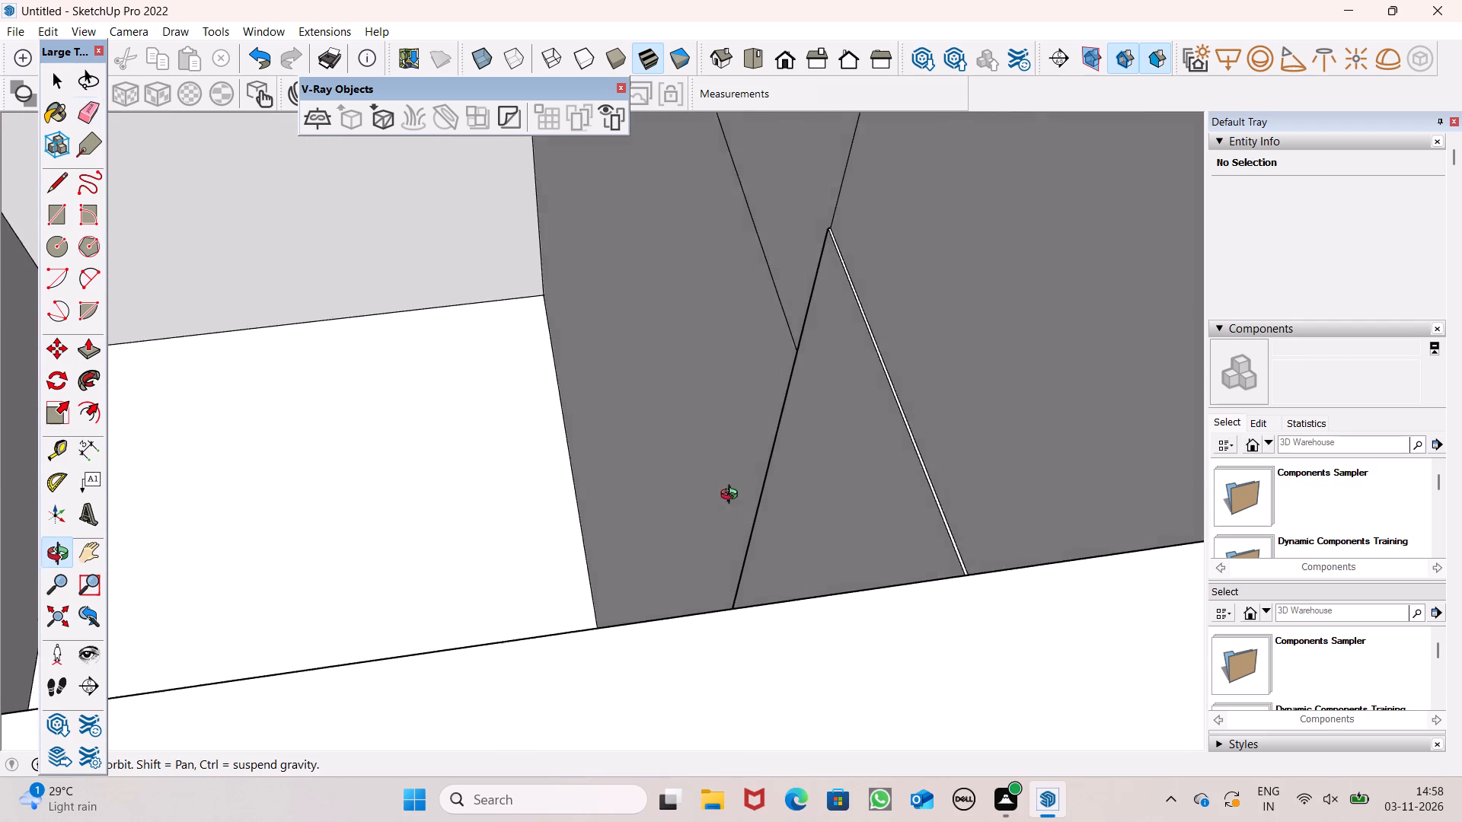
{"action": "middle_click_drag", "start_coordinate": [733, 496], "coordinate": [1231, 495]}
{"action": "scroll", "coordinate": [1231, 508], "scroll_direction": "up", "scroll_amount": 2}
{"action": "scroll", "coordinate": [664, 352], "scroll_direction": "down", "scroll_amount": 5}
{"action": "middle_click_drag", "start_coordinate": [557, 417], "coordinate": [918, 427]}
{"action": "scroll", "coordinate": [881, 417], "scroll_direction": "up", "scroll_amount": 1}
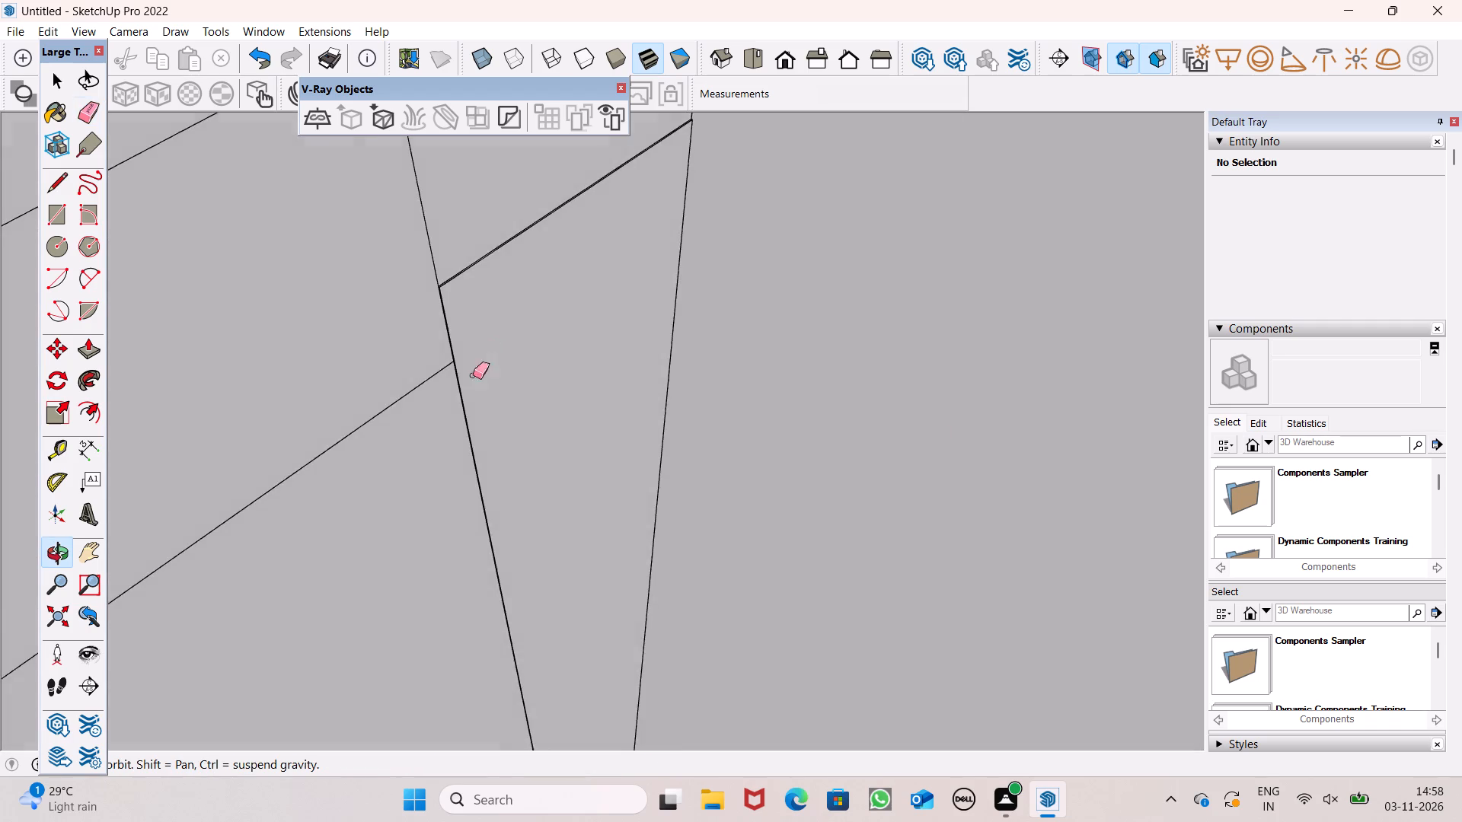
{"action": "scroll", "coordinate": [468, 393], "scroll_direction": "down", "scroll_amount": 12}
{"action": "scroll", "coordinate": [430, 444], "scroll_direction": "down", "scroll_amount": 9}
{"action": "scroll", "coordinate": [675, 374], "scroll_direction": "down", "scroll_amount": 5}
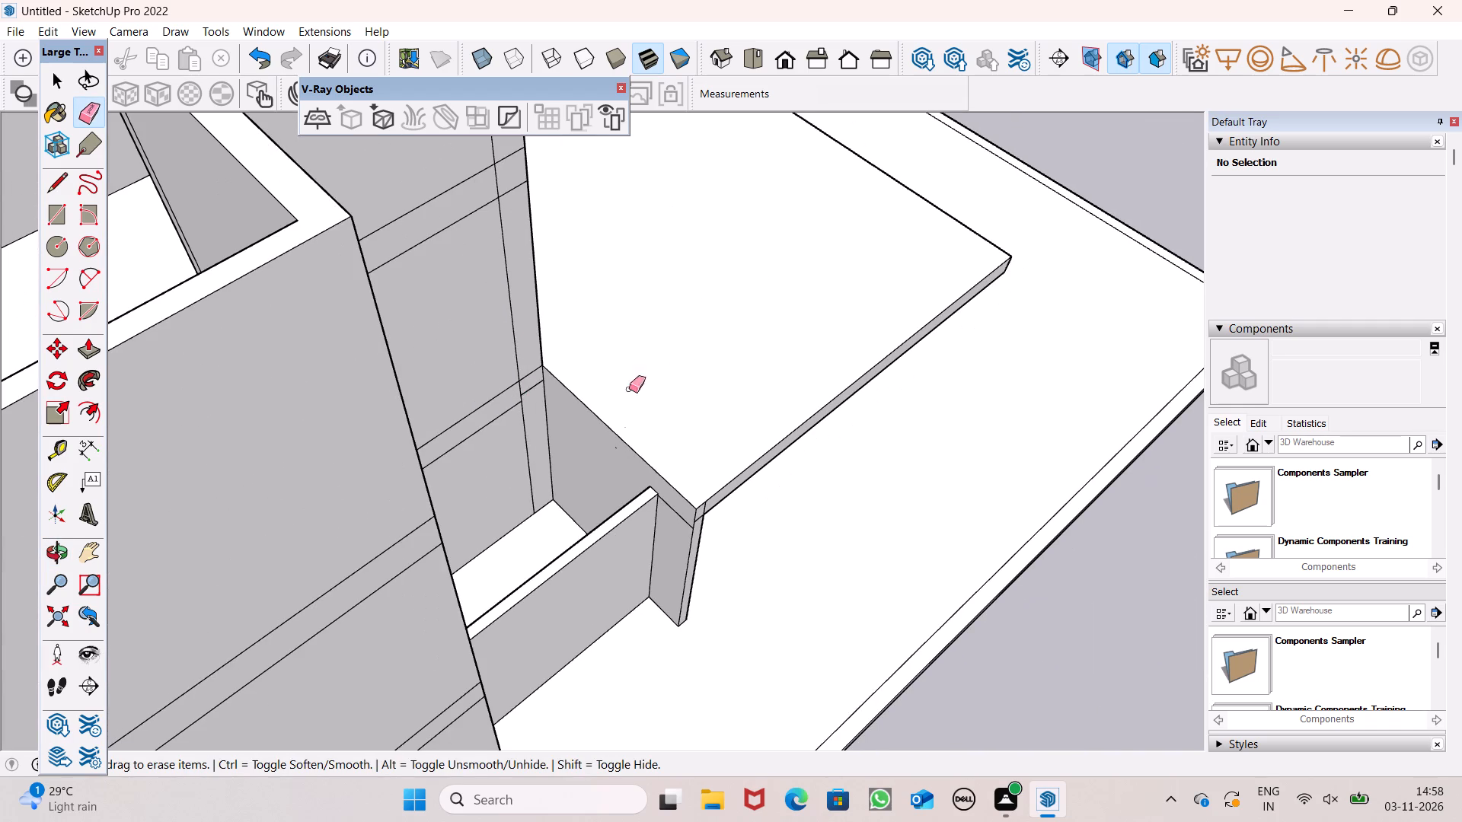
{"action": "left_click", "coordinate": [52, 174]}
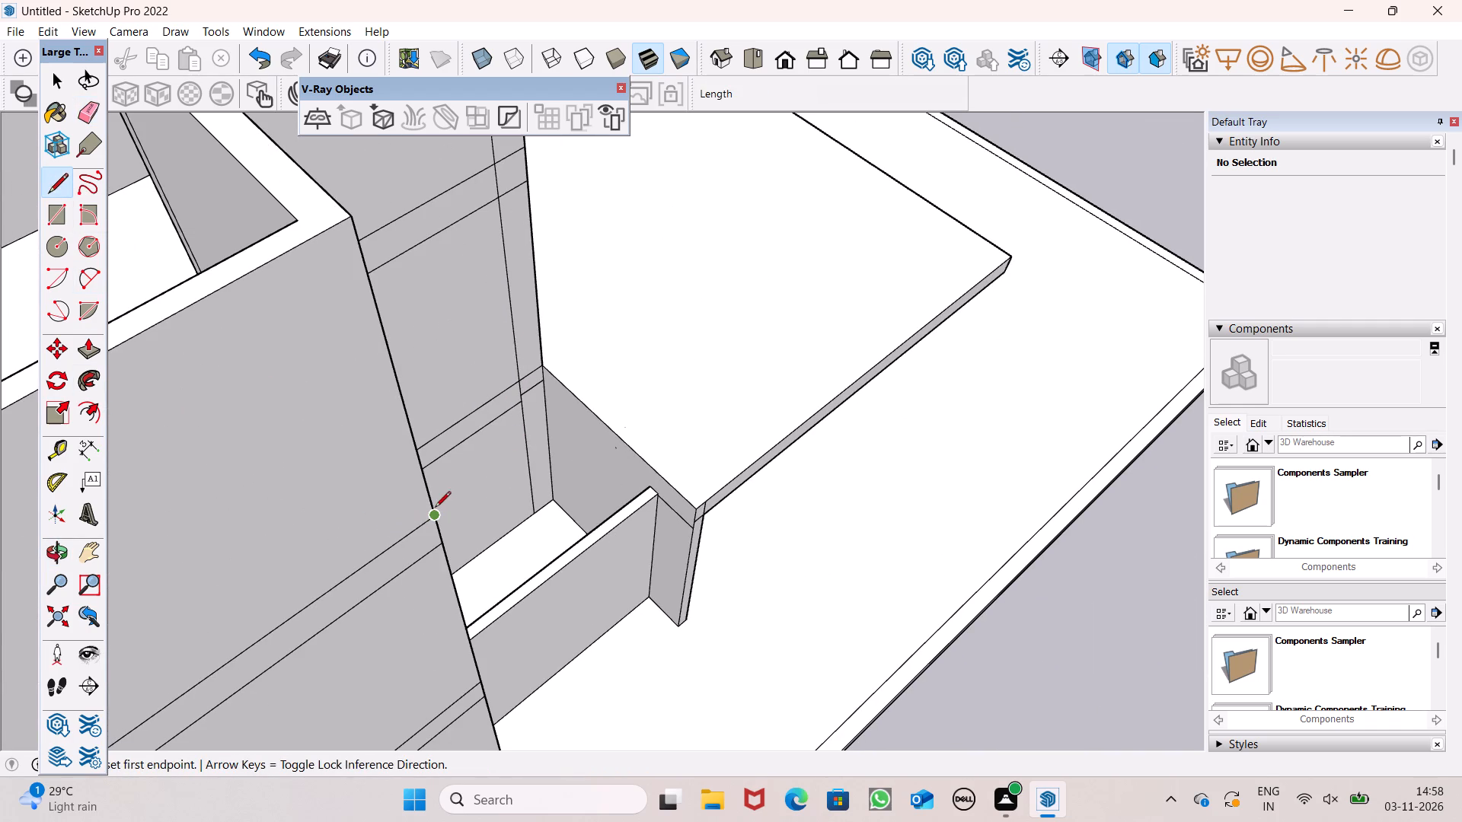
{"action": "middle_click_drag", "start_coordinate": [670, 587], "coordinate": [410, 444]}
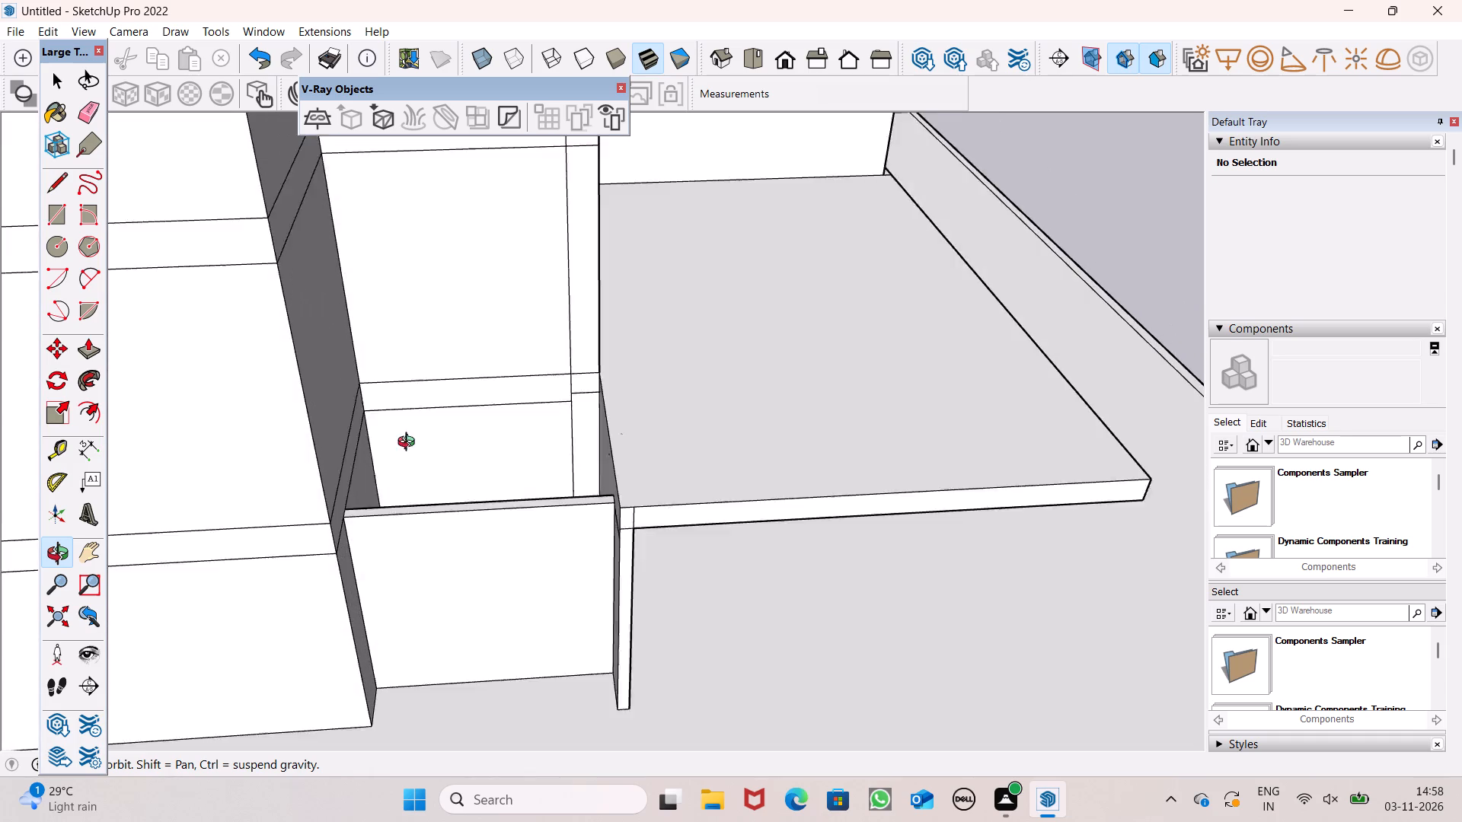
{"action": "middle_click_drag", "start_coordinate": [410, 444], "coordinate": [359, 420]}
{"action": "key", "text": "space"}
Push/Pull the top face of the low wall between the block and the canopy support down 9'7" to the base slab, opening the gap.
{"action": "scroll", "coordinate": [614, 395], "scroll_direction": "down", "scroll_amount": 1}
{"action": "scroll", "coordinate": [694, 372], "scroll_direction": "down", "scroll_amount": 3}
{"action": "middle_click_drag", "start_coordinate": [666, 412], "coordinate": [621, 410]}
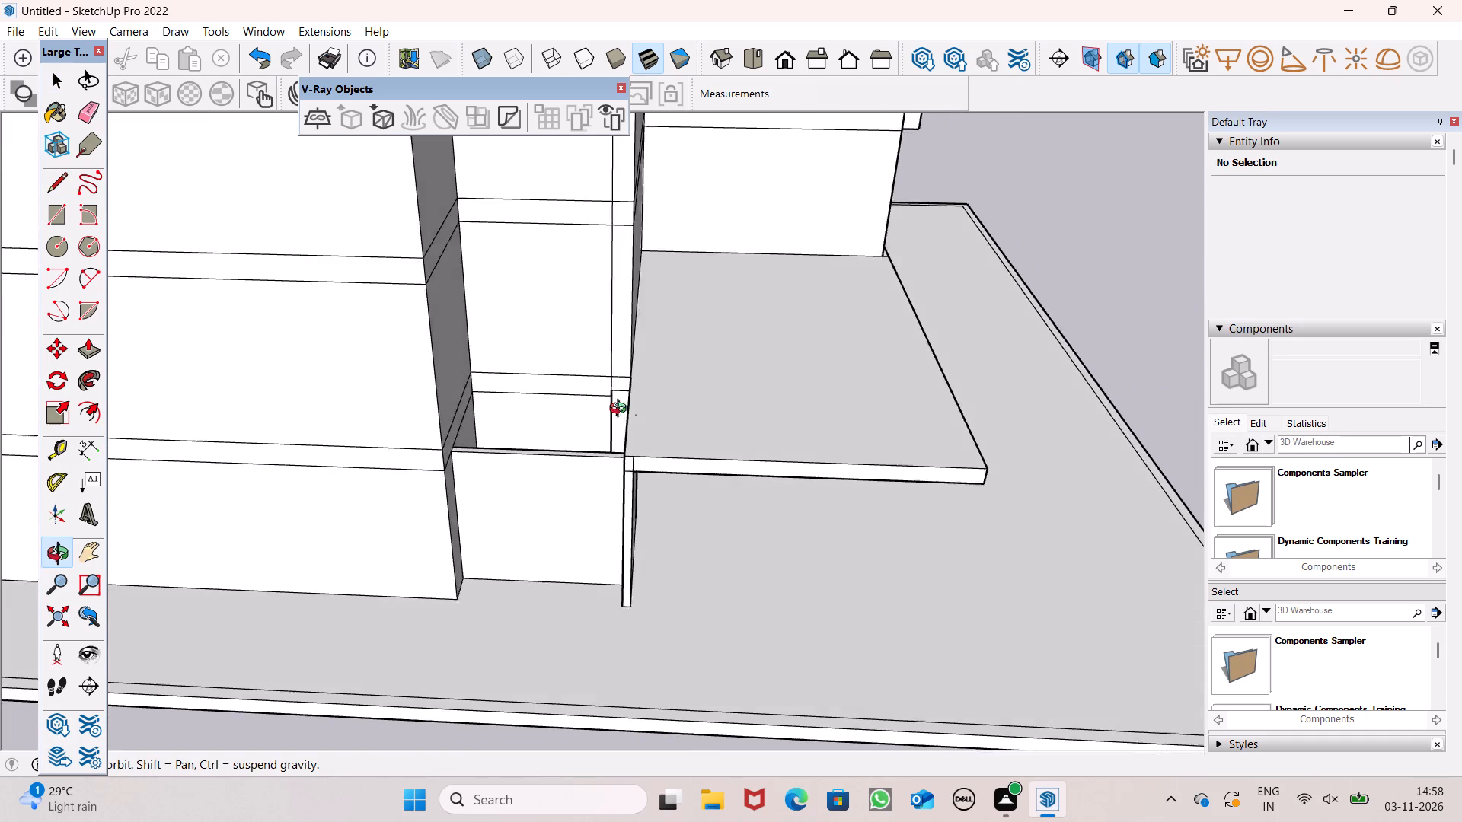
{"action": "middle_click_drag", "start_coordinate": [621, 410], "coordinate": [611, 405]}
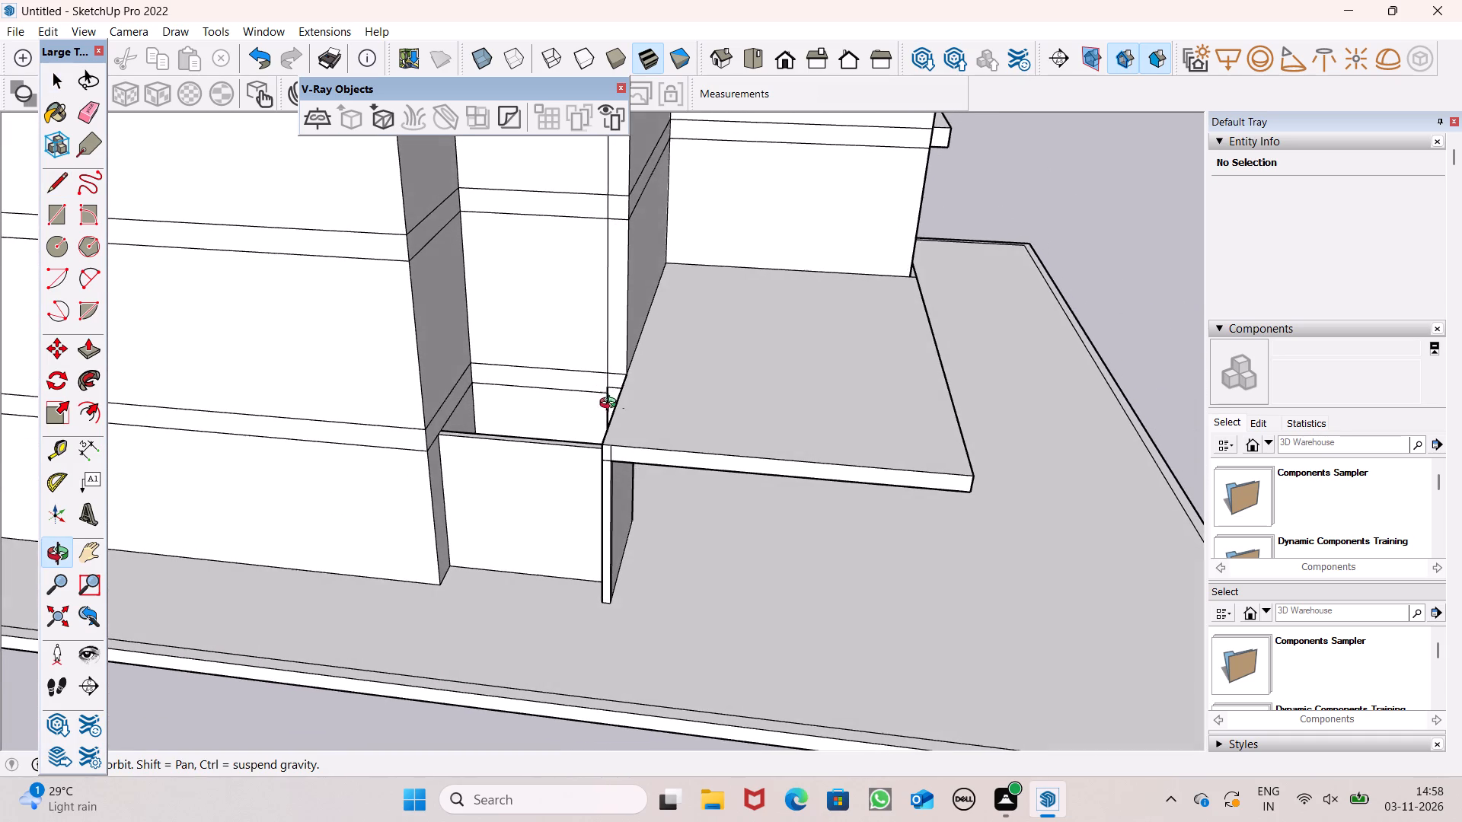
{"action": "middle_click_drag", "start_coordinate": [611, 405], "coordinate": [607, 407]}
{"action": "left_click", "coordinate": [89, 357]}
{"action": "scroll", "coordinate": [466, 491], "scroll_direction": "up", "scroll_amount": 3}
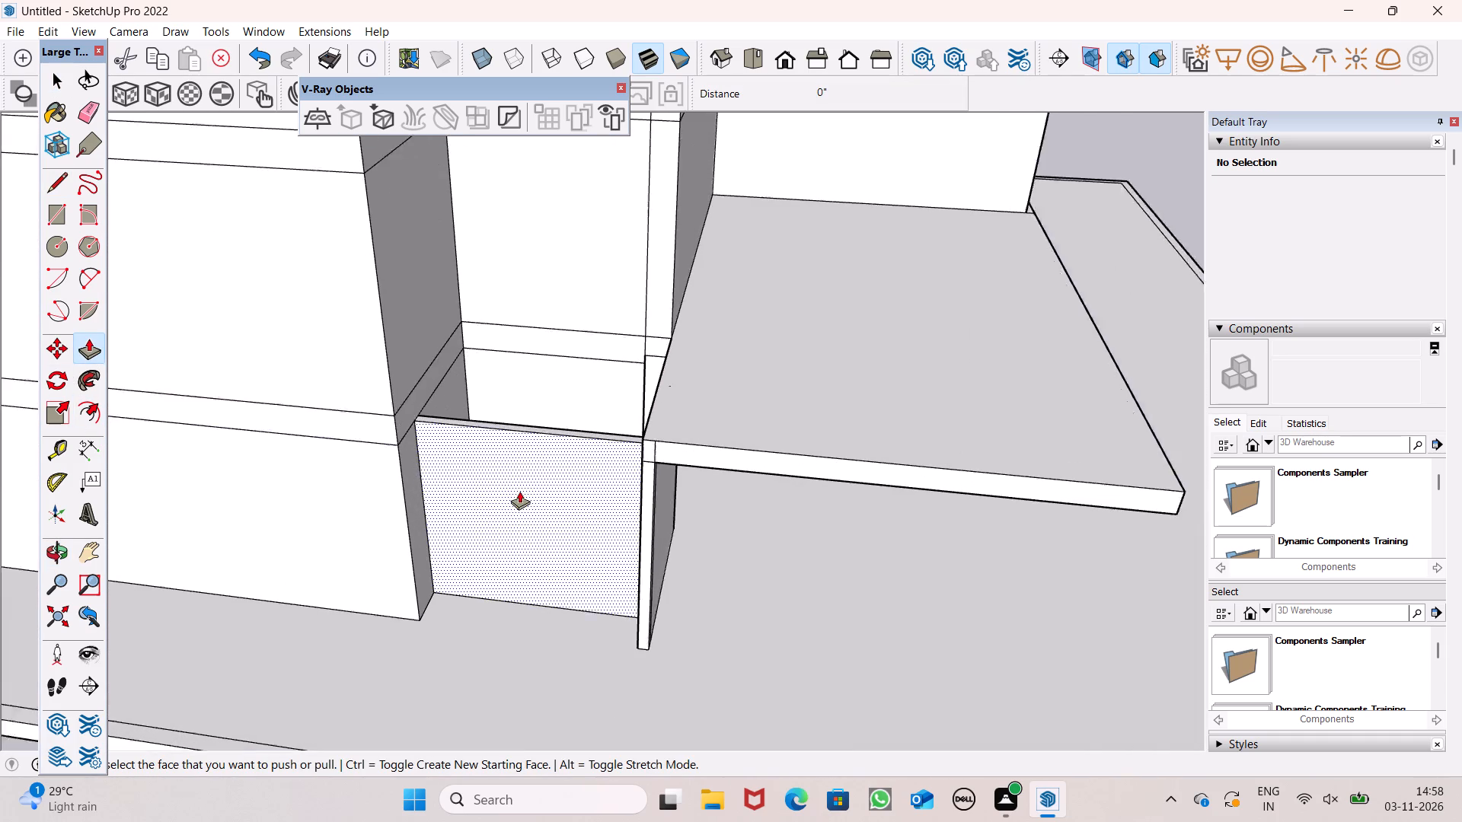
{"action": "scroll", "coordinate": [519, 491], "scroll_direction": "up", "scroll_amount": 2}
{"action": "left_click_drag", "start_coordinate": [423, 407], "coordinate": [453, 639]}
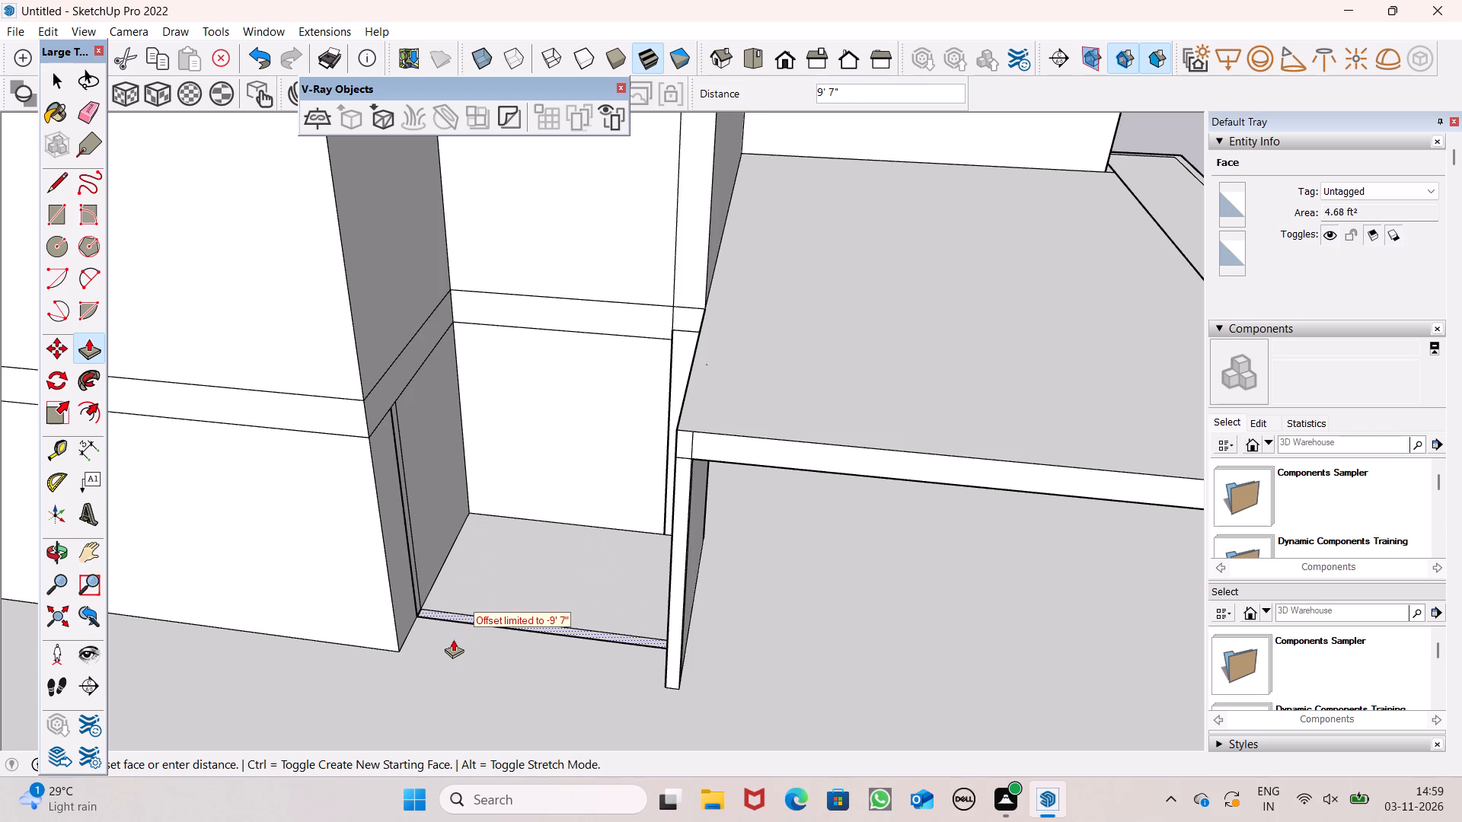
{"action": "left_click_drag", "start_coordinate": [453, 639], "coordinate": [447, 640]}
Examine the canopy and the opened gap beside it from above and from the front.
{"action": "scroll", "coordinate": [547, 487], "scroll_direction": "down", "scroll_amount": 3}
{"action": "middle_click_drag", "start_coordinate": [715, 495], "coordinate": [440, 635]}
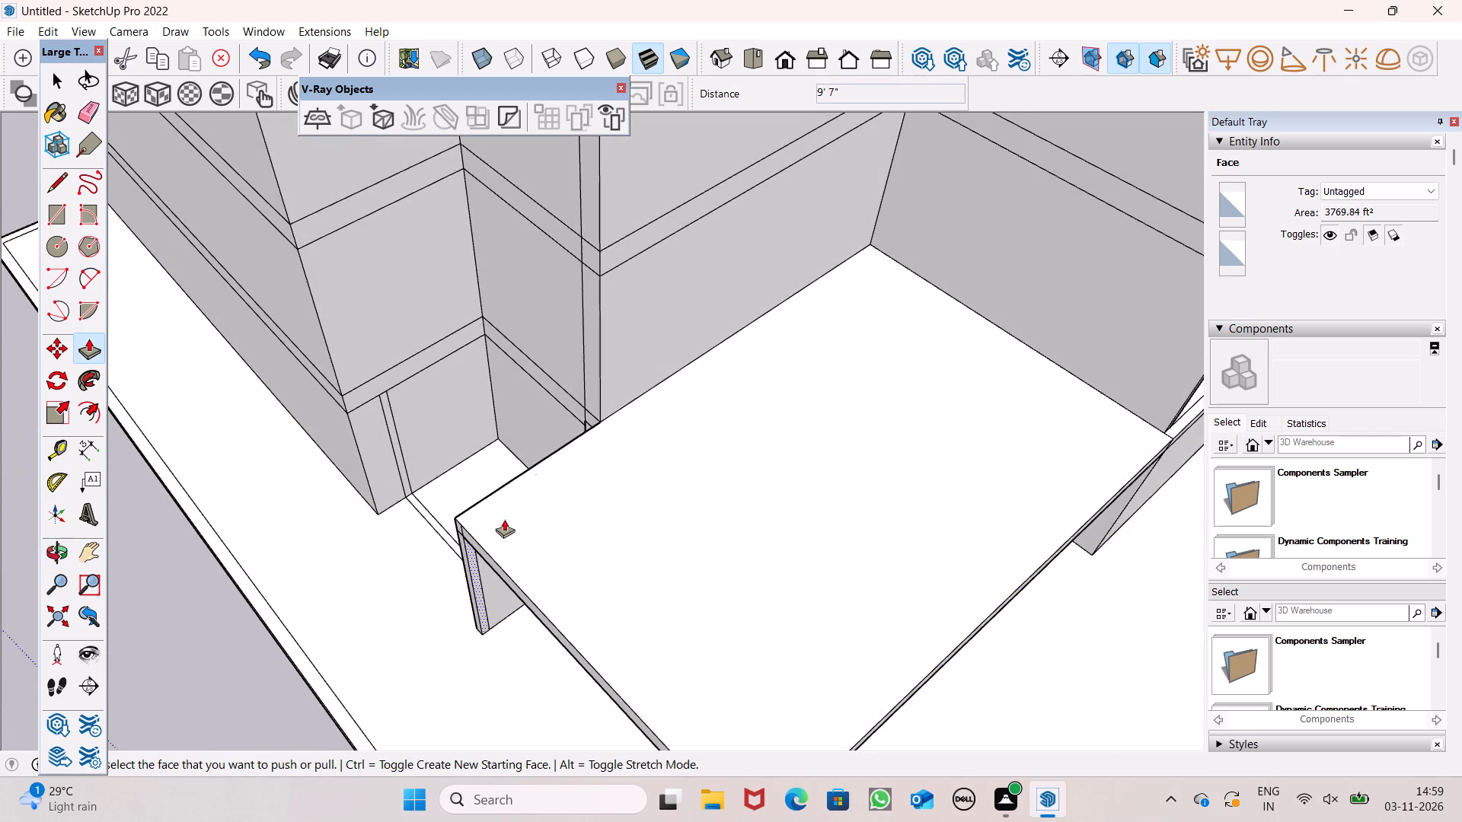
{"action": "scroll", "coordinate": [535, 491], "scroll_direction": "down", "scroll_amount": 3}
{"action": "middle_click_drag", "start_coordinate": [716, 559], "coordinate": [579, 341]}
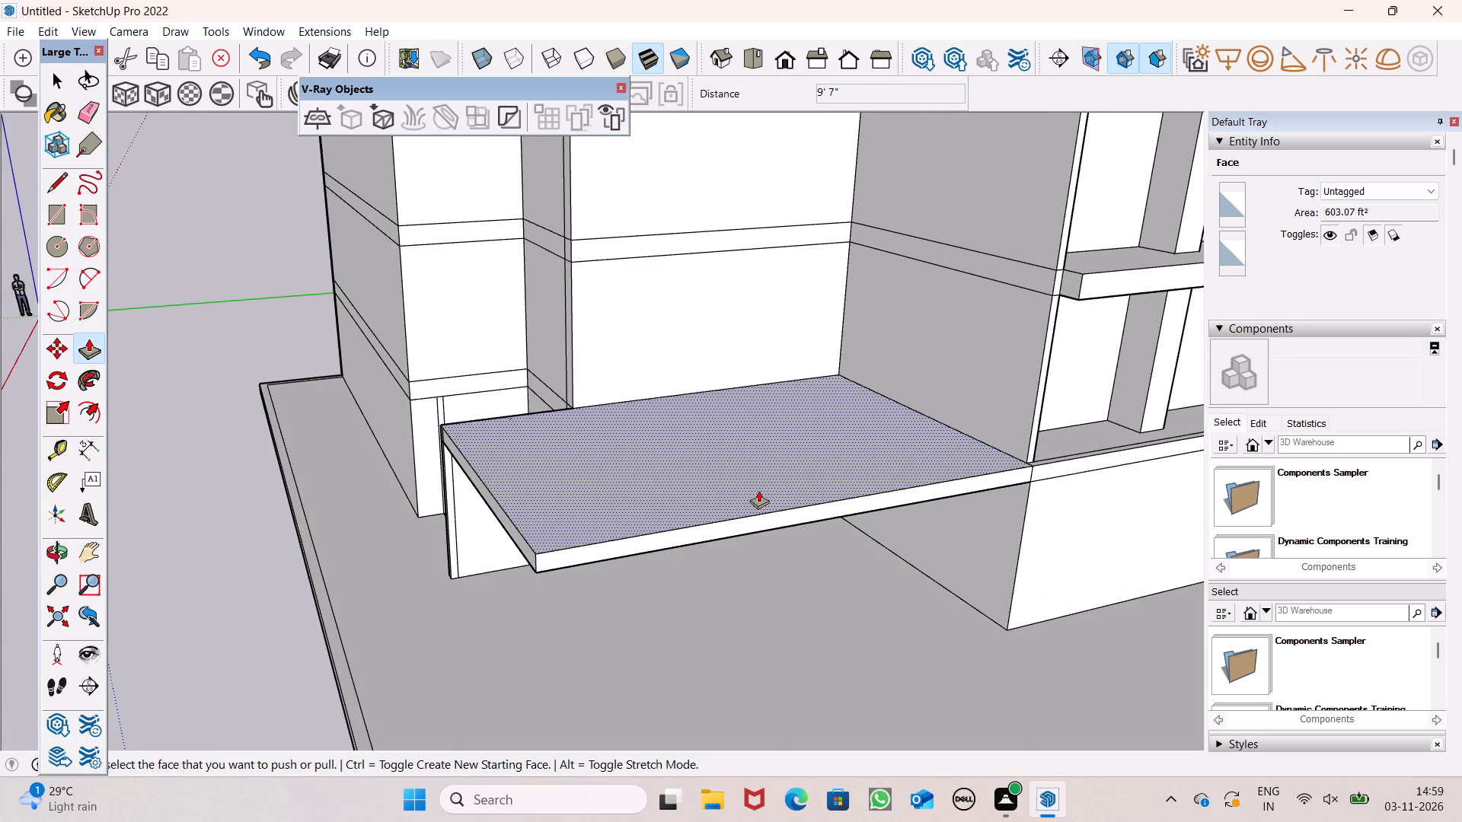
{"action": "scroll", "coordinate": [758, 490], "scroll_direction": "down", "scroll_amount": 4}
{"action": "middle_click_drag", "start_coordinate": [800, 484], "coordinate": [766, 511]}
{"action": "scroll", "coordinate": [801, 484], "scroll_direction": "up", "scroll_amount": 1}
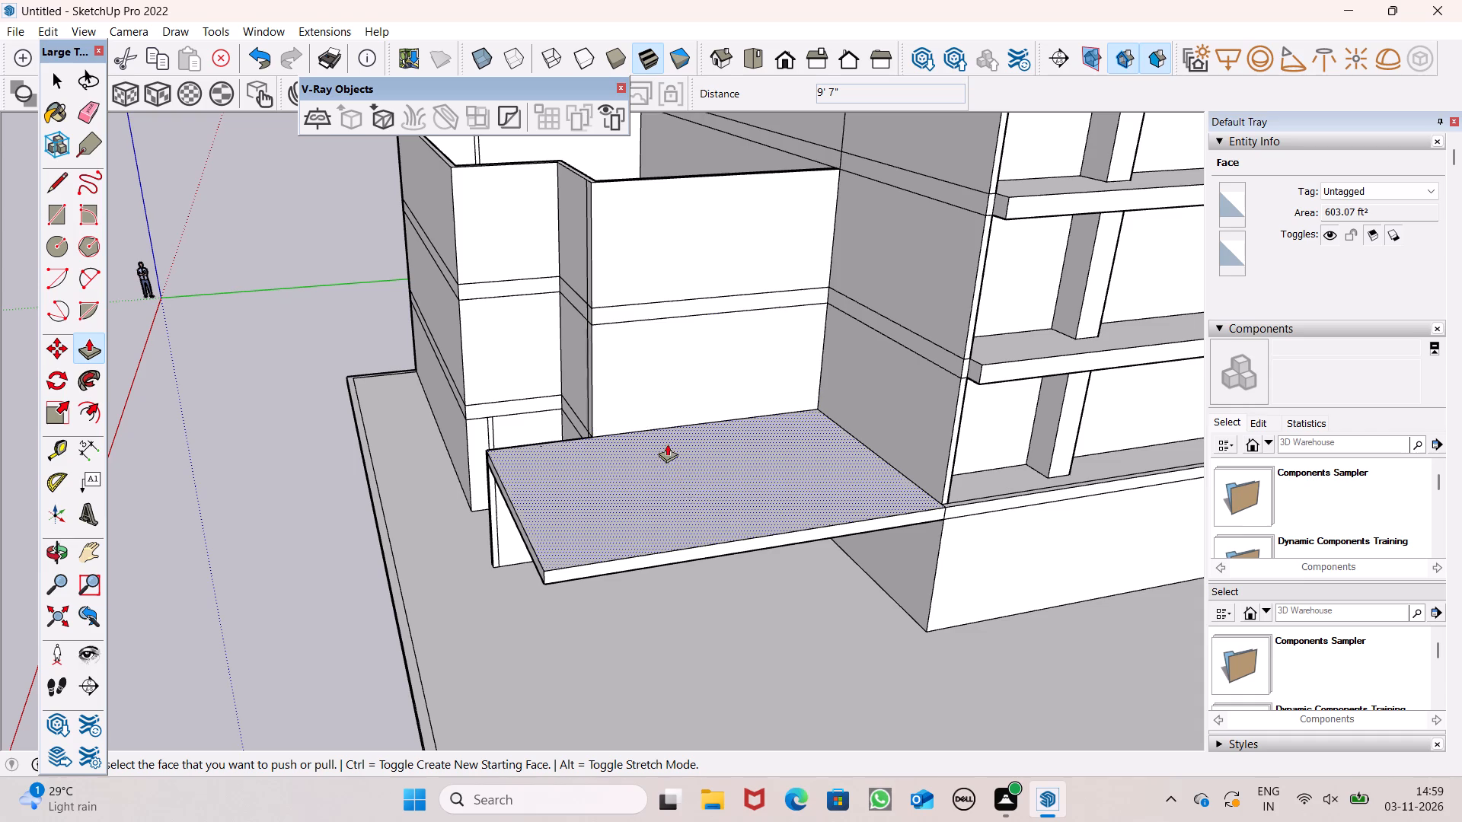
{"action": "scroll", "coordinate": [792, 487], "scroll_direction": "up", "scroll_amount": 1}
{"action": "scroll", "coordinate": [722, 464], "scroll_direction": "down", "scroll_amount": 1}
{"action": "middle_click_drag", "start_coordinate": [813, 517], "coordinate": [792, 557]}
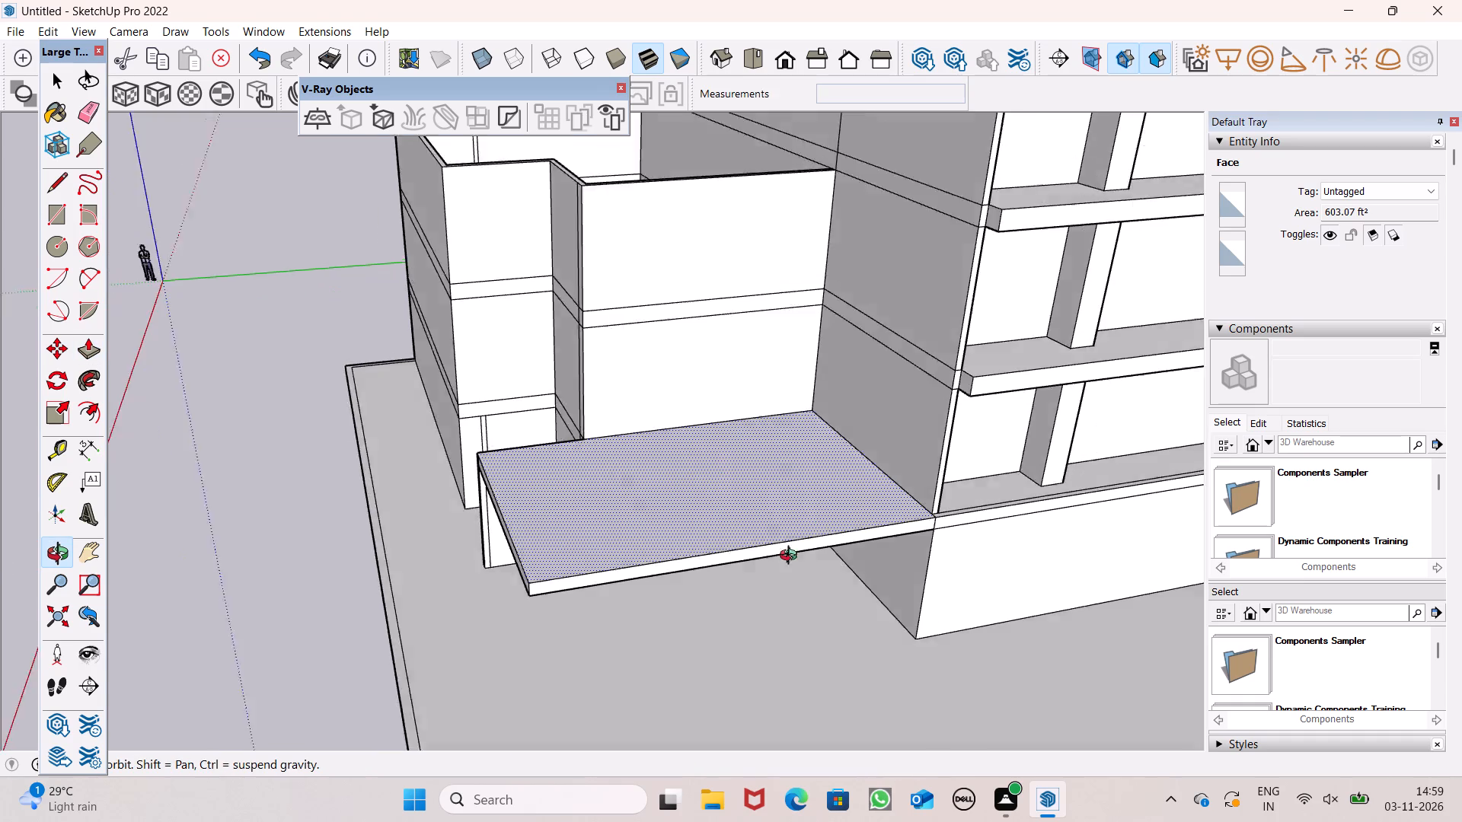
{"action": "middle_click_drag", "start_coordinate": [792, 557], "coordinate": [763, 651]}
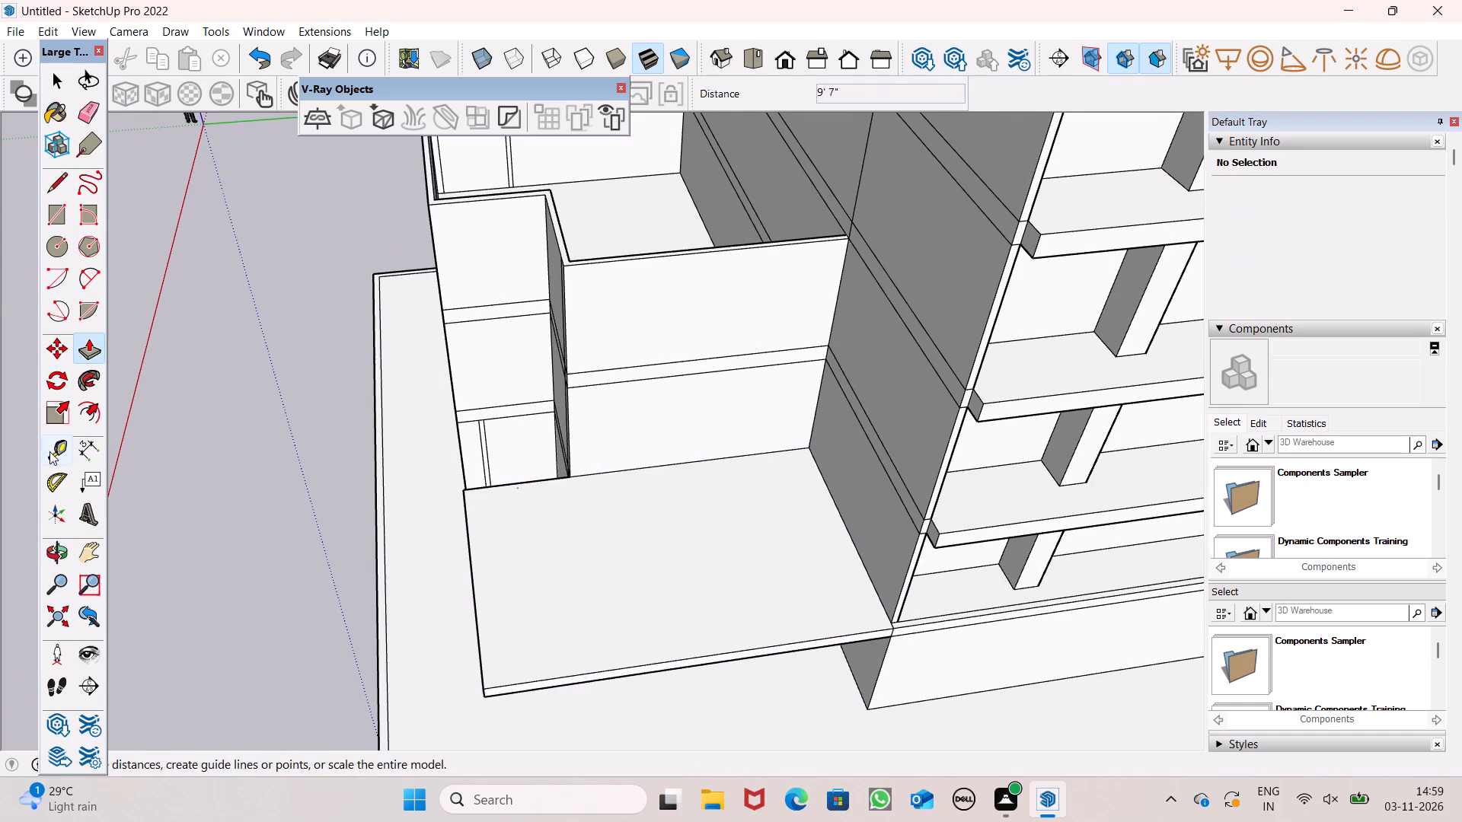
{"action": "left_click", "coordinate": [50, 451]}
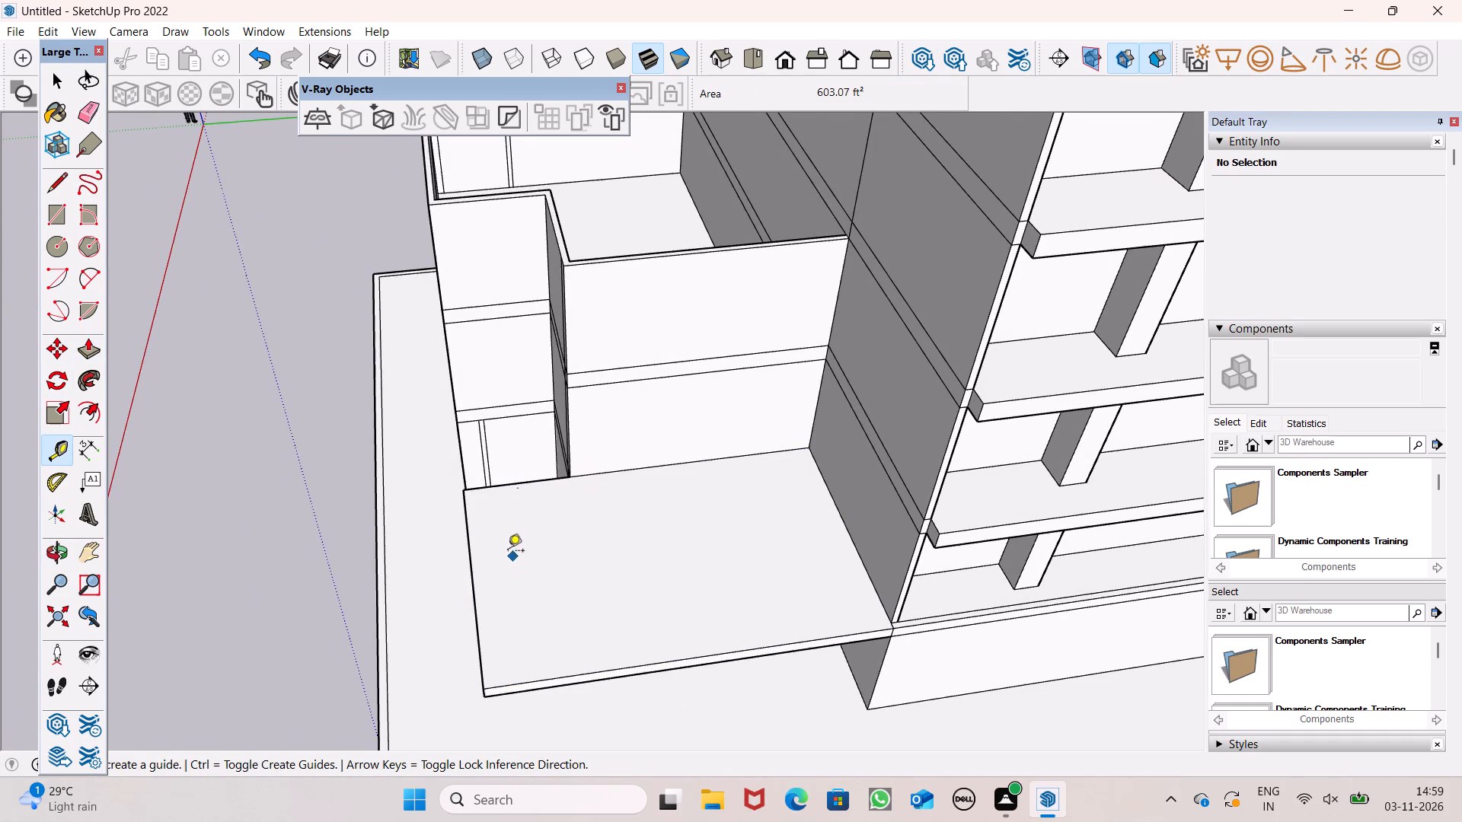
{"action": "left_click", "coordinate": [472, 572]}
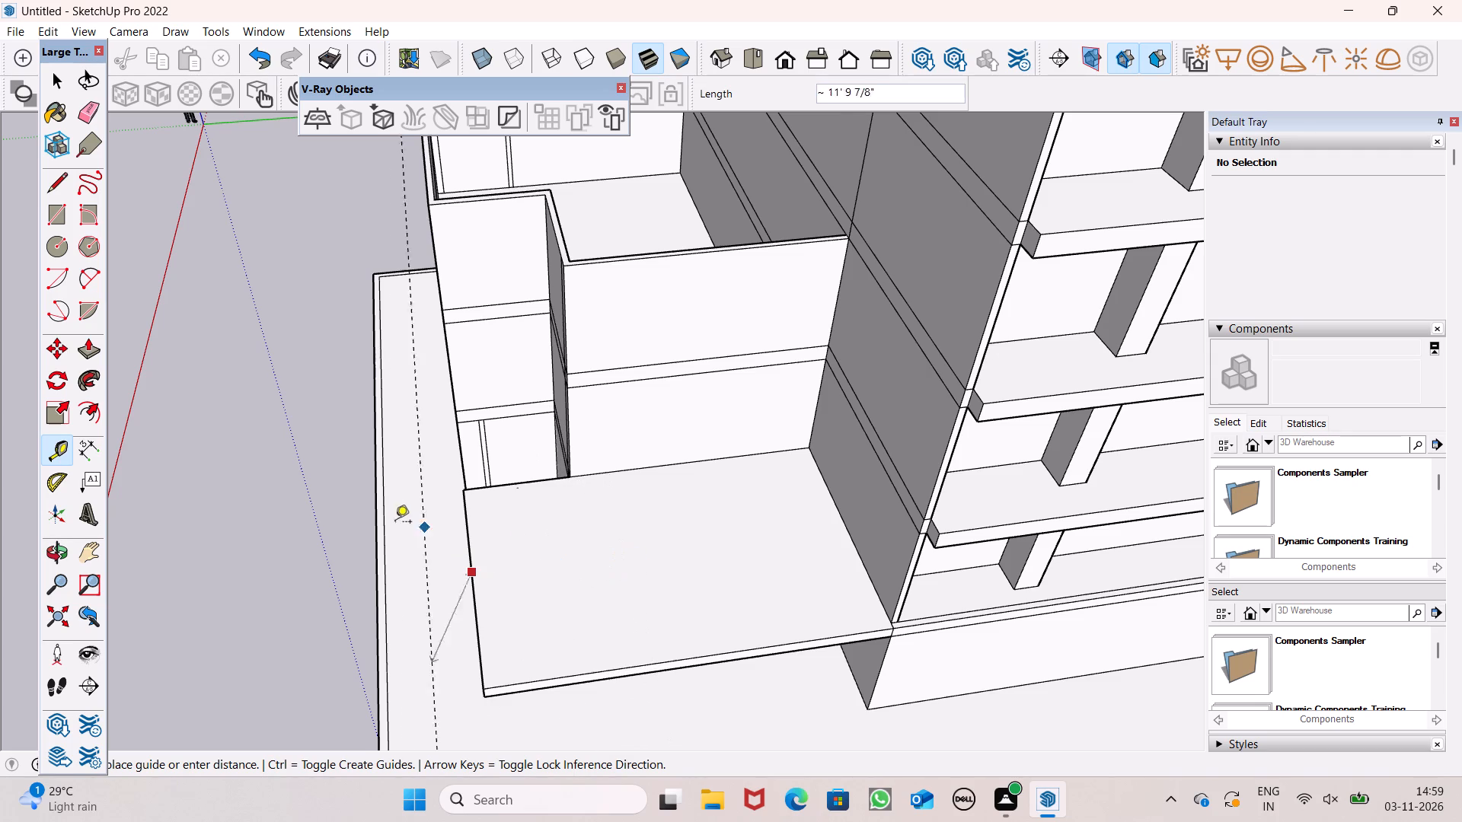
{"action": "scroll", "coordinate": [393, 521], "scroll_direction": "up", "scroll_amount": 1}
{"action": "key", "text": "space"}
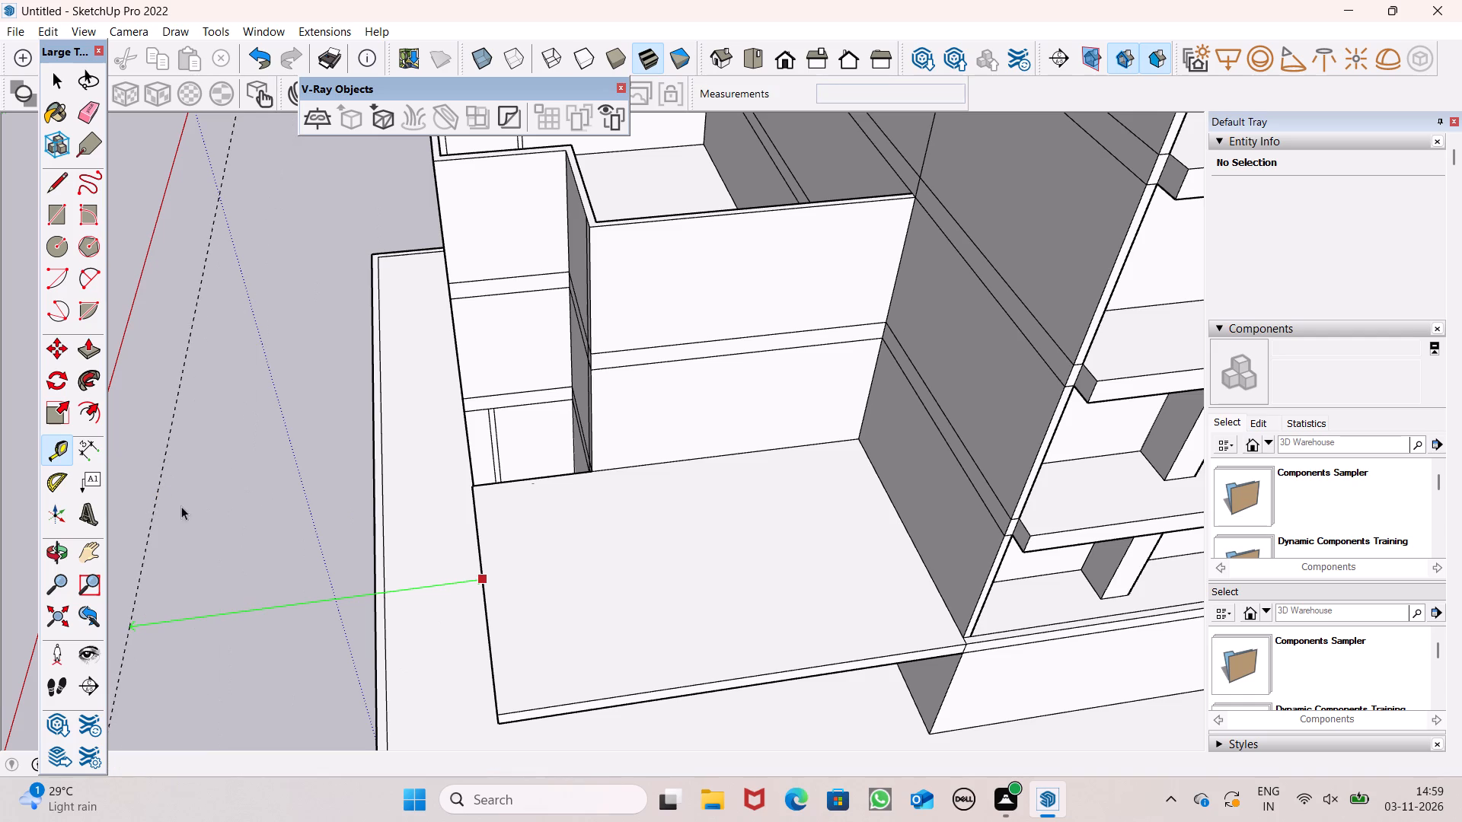
Push/Pull the recessed wall's lowest panel in the gap out 1'3 9/16" and bring the narrow strip beside it out level with the panel.
{"action": "middle_click_drag", "start_coordinate": [196, 512], "coordinate": [573, 632]}
{"action": "scroll", "coordinate": [540, 675], "scroll_direction": "up", "scroll_amount": 1}
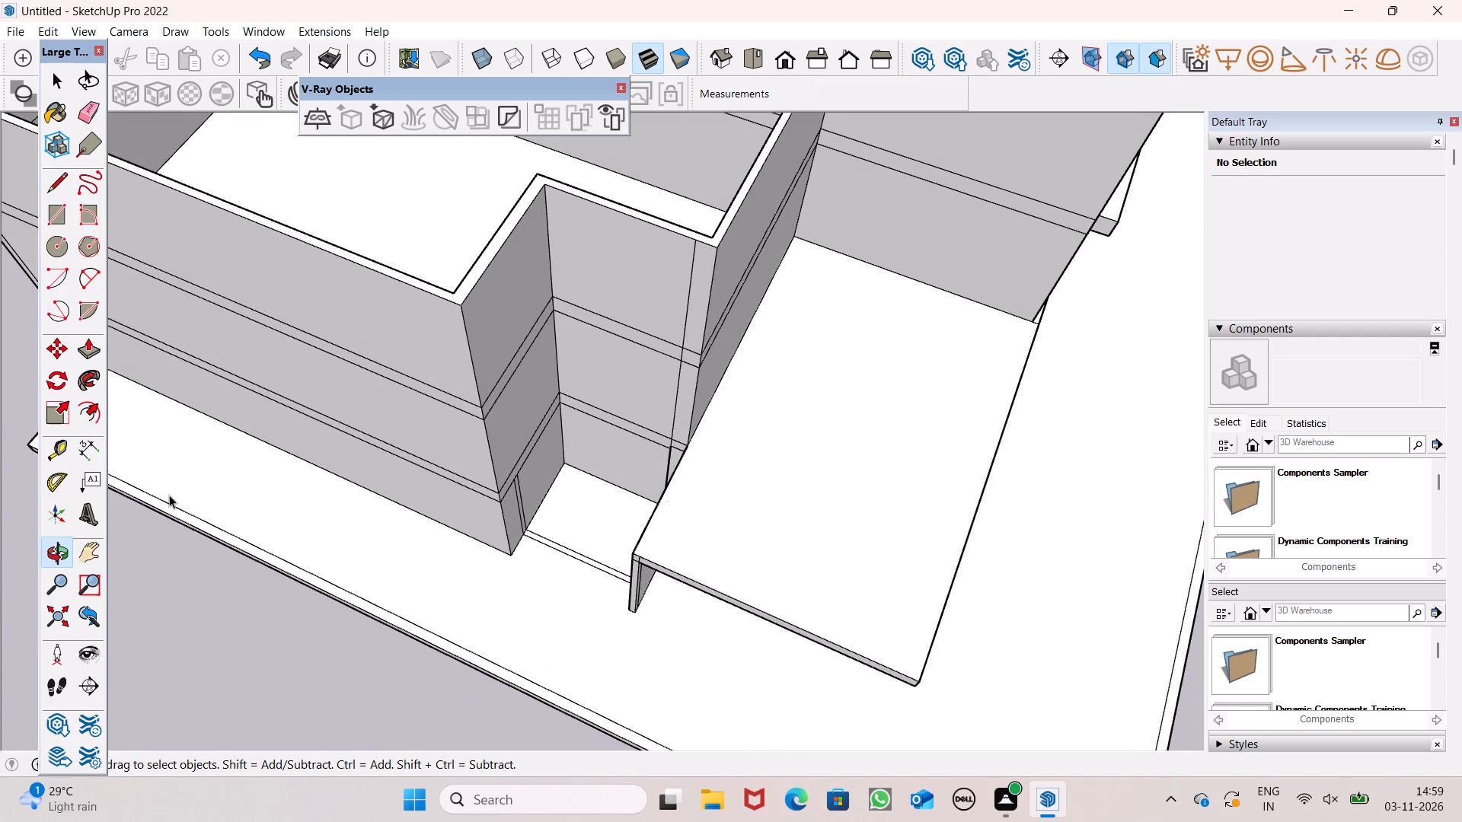
{"action": "left_click", "coordinate": [80, 356]}
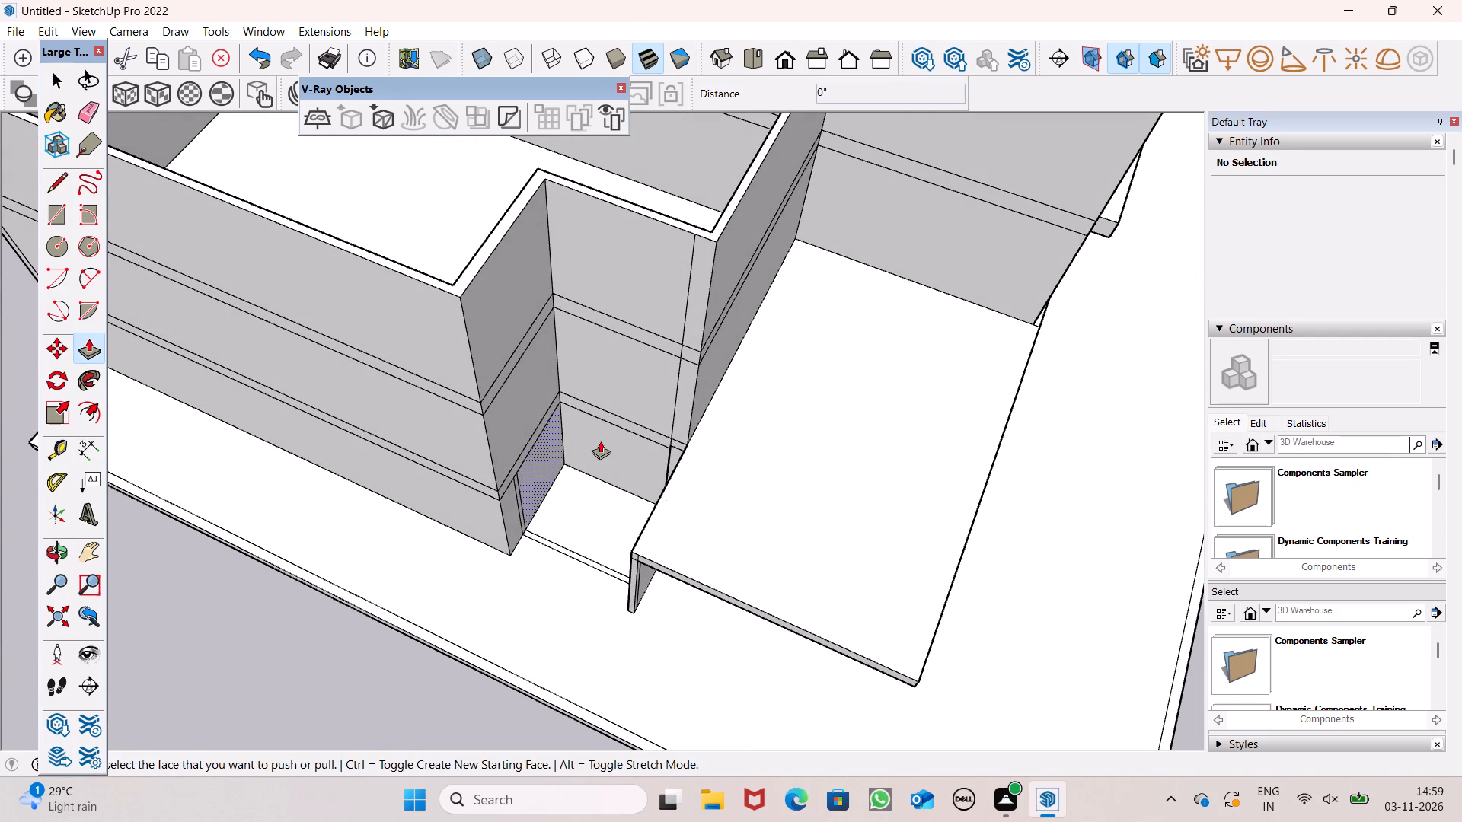
{"action": "scroll", "coordinate": [602, 441], "scroll_direction": "up", "scroll_amount": 9}
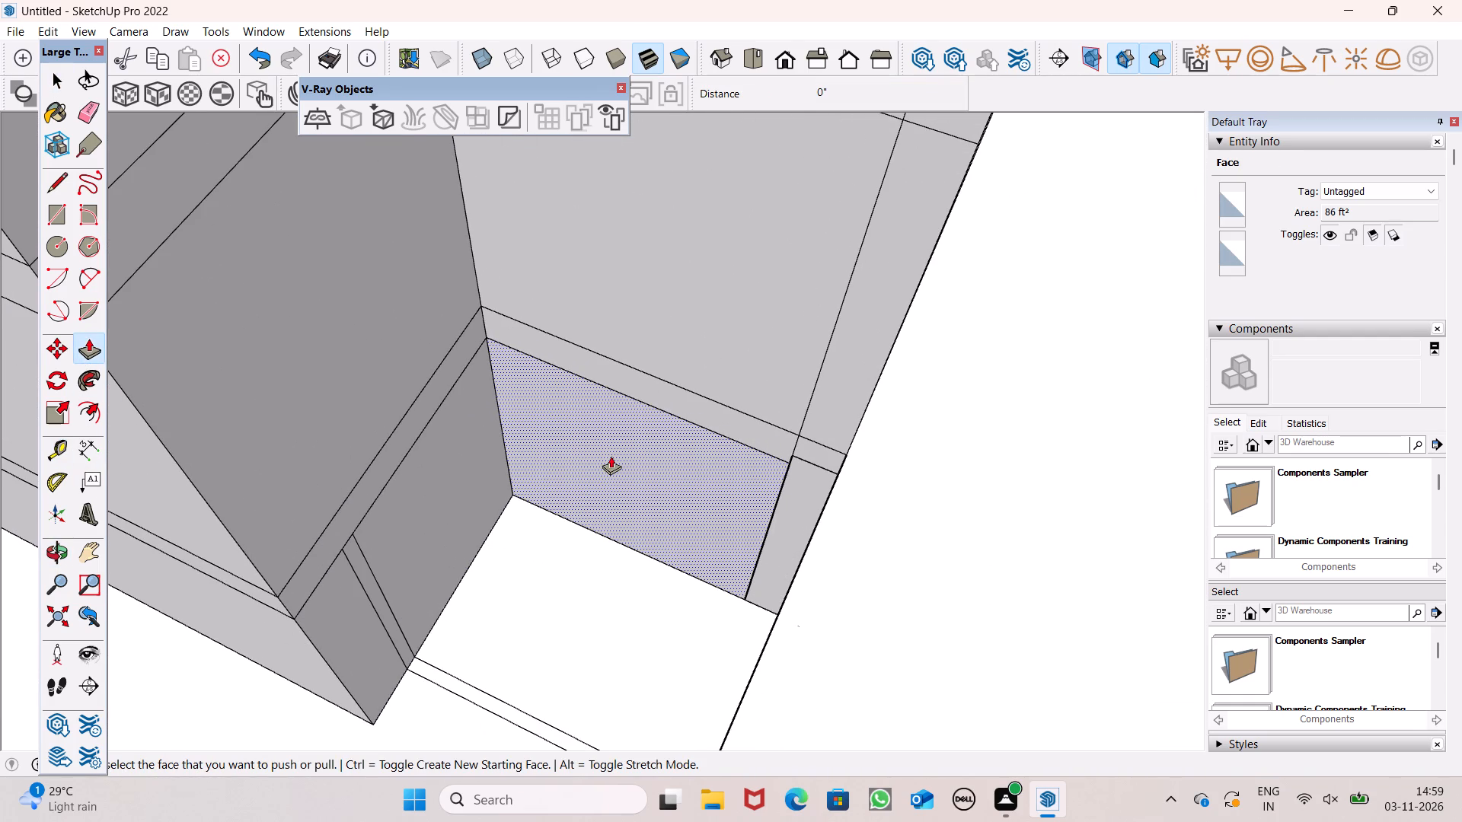
{"action": "left_click_drag", "start_coordinate": [611, 456], "coordinate": [604, 497]}
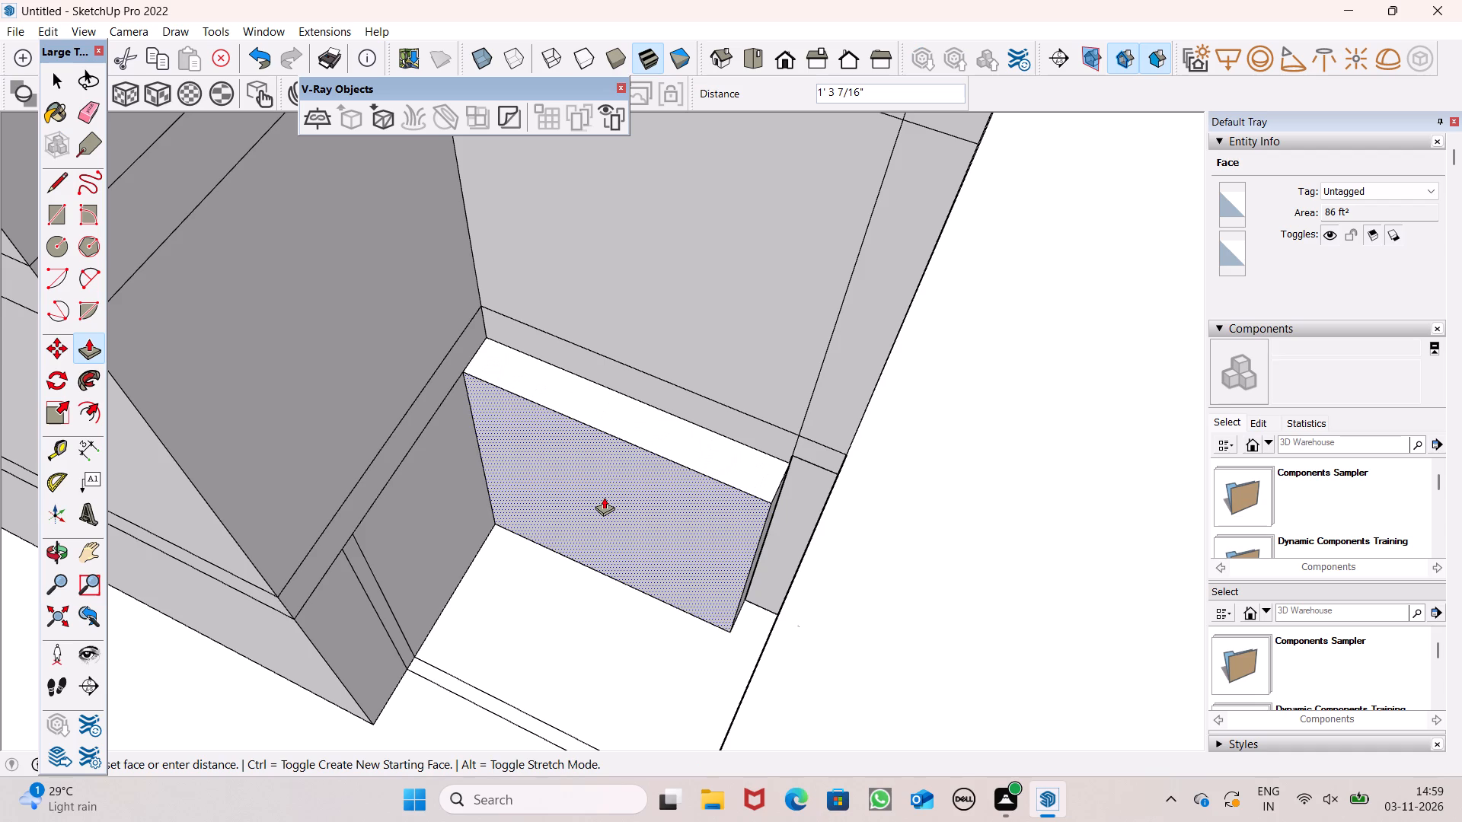
{"action": "left_click_drag", "start_coordinate": [604, 497], "coordinate": [603, 497]}
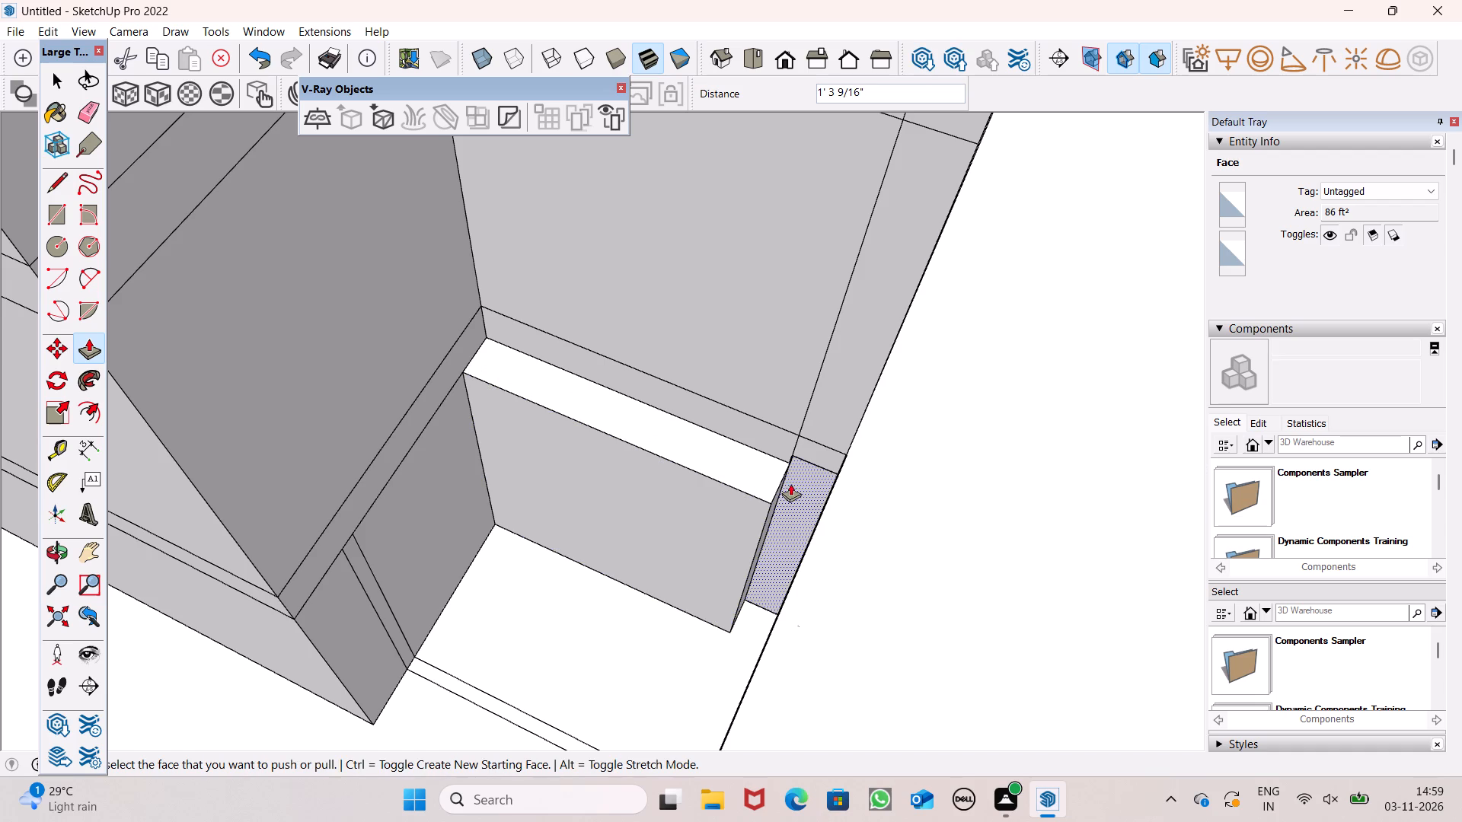
{"action": "left_click_drag", "start_coordinate": [790, 483], "coordinate": [755, 496]}
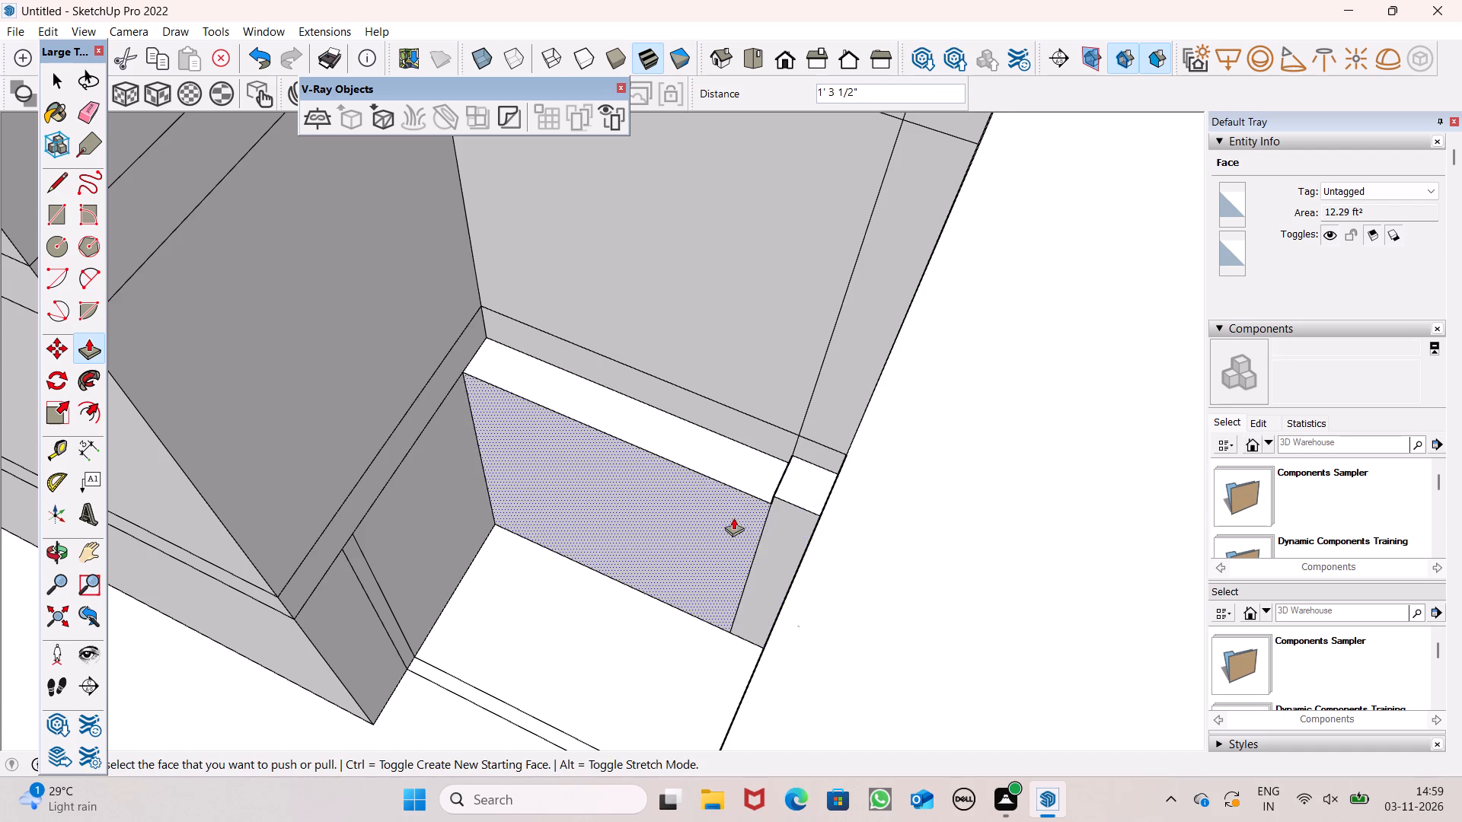
Push/Pull the small top face of the narrow strip down 5" to line up with the adjoining ledge.
{"action": "middle_click_drag", "start_coordinate": [733, 518], "coordinate": [888, 473]}
{"action": "scroll", "coordinate": [812, 417], "scroll_direction": "up", "scroll_amount": 6}
{"action": "left_click_drag", "start_coordinate": [786, 424], "coordinate": [734, 451]}
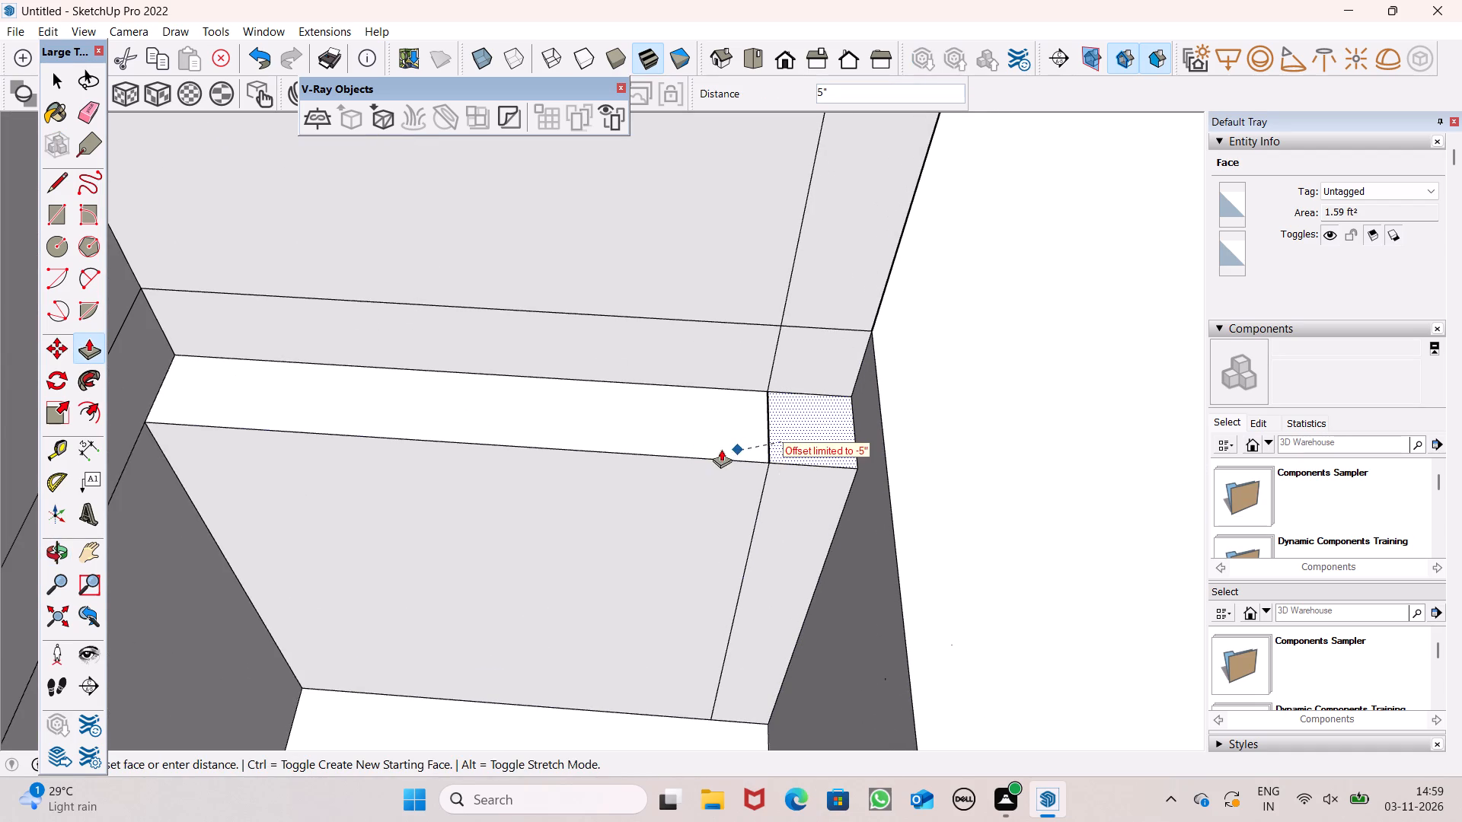
Erase the short vertical seam edges crossing the lower and upper bands of the recessed wall.
{"action": "middle_click_drag", "start_coordinate": [773, 491], "coordinate": [669, 504]}
{"action": "scroll", "coordinate": [617, 414], "scroll_direction": "down", "scroll_amount": 4}
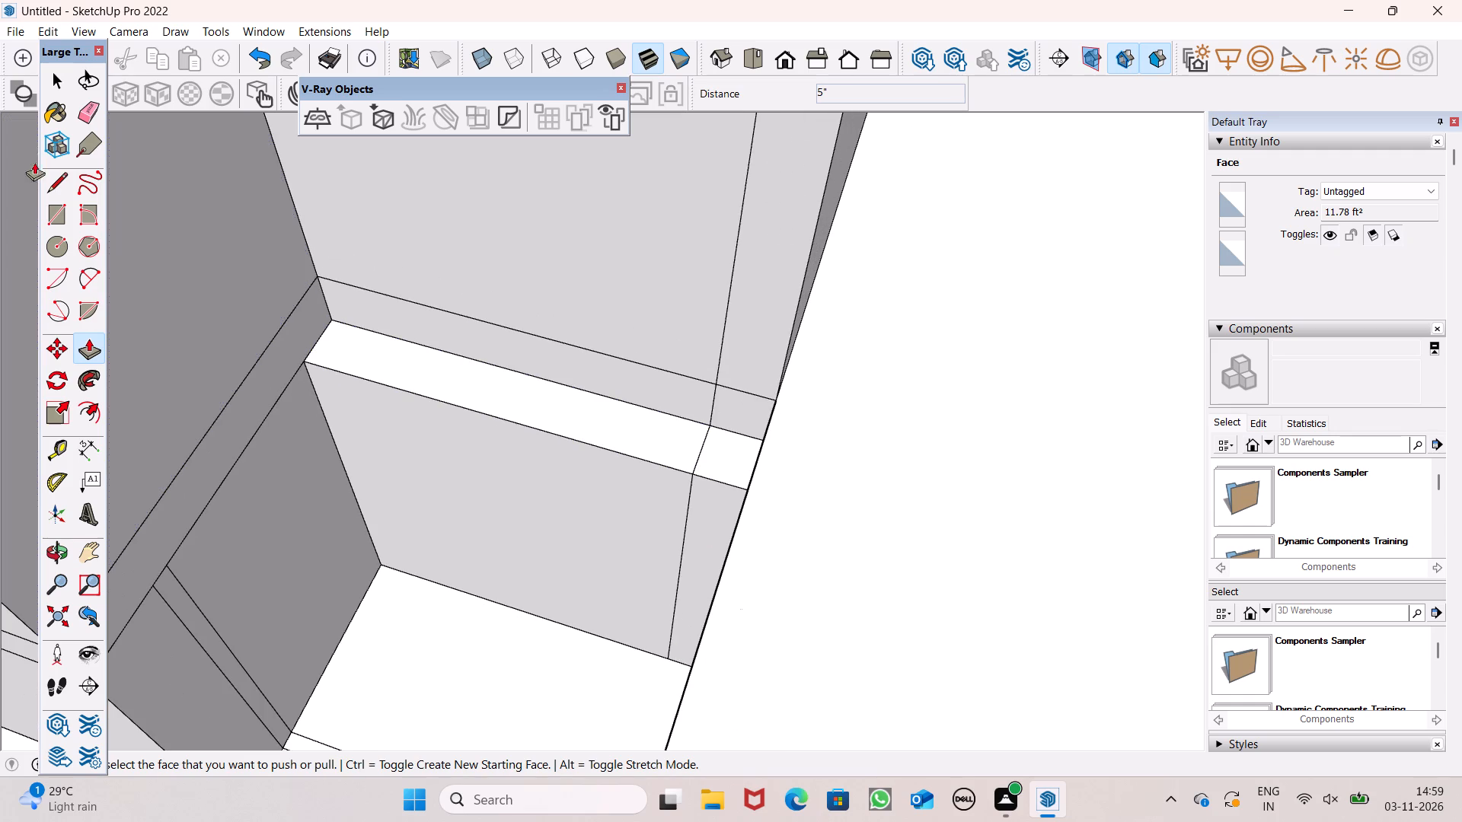
{"action": "left_click", "coordinate": [83, 109]}
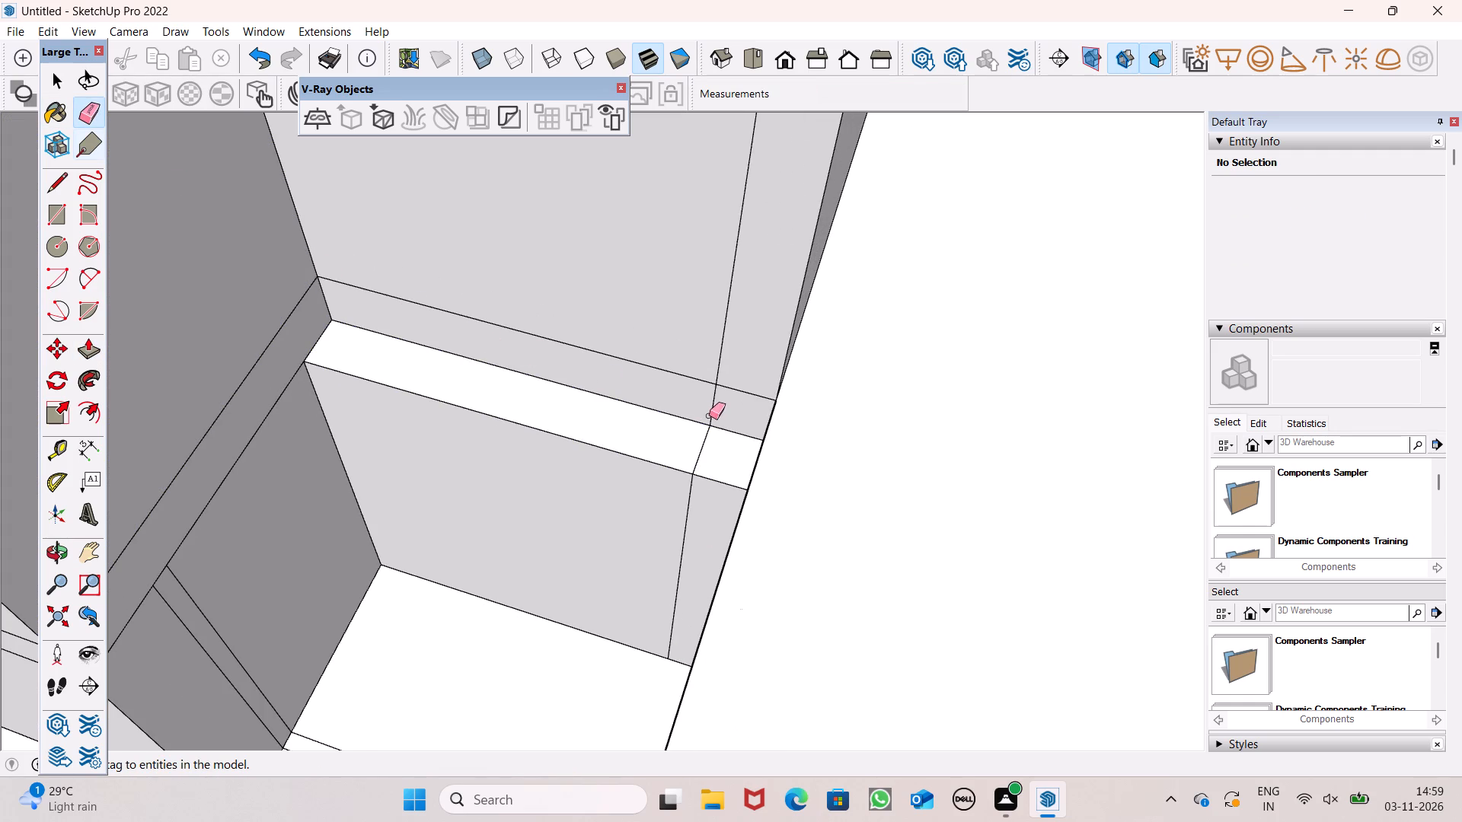
{"action": "left_click_drag", "start_coordinate": [710, 416], "coordinate": [702, 412]}
{"action": "scroll", "coordinate": [509, 321], "scroll_direction": "down", "scroll_amount": 11}
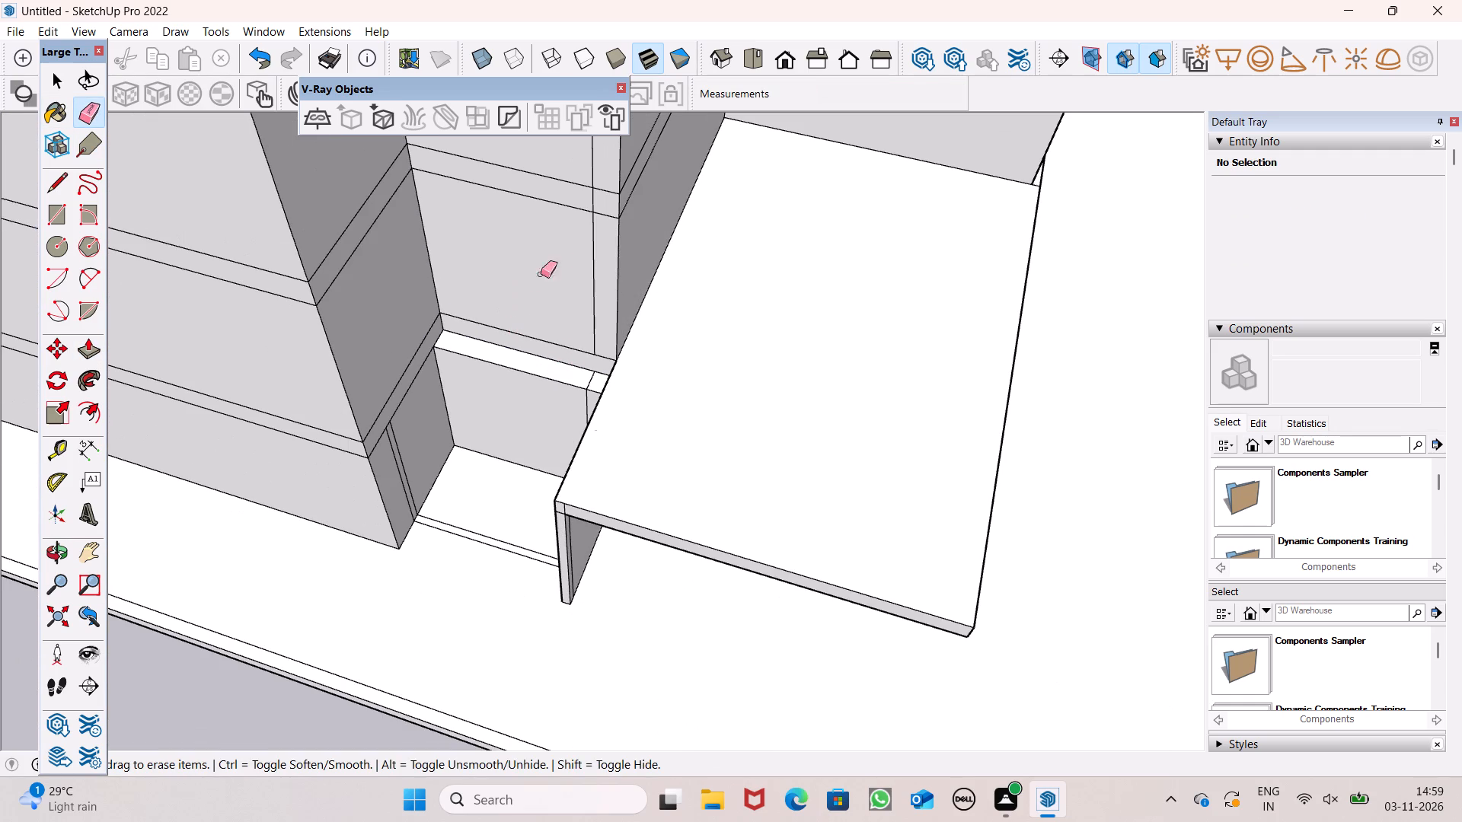
{"action": "scroll", "coordinate": [575, 210], "scroll_direction": "up", "scroll_amount": 5}
{"action": "left_click_drag", "start_coordinate": [597, 235], "coordinate": [583, 237]}
Push/Pull the lower band of the recessed wall out 1'3 9/16", flush with the extended panel beneath it.
{"action": "scroll", "coordinate": [604, 378], "scroll_direction": "down", "scroll_amount": 6}
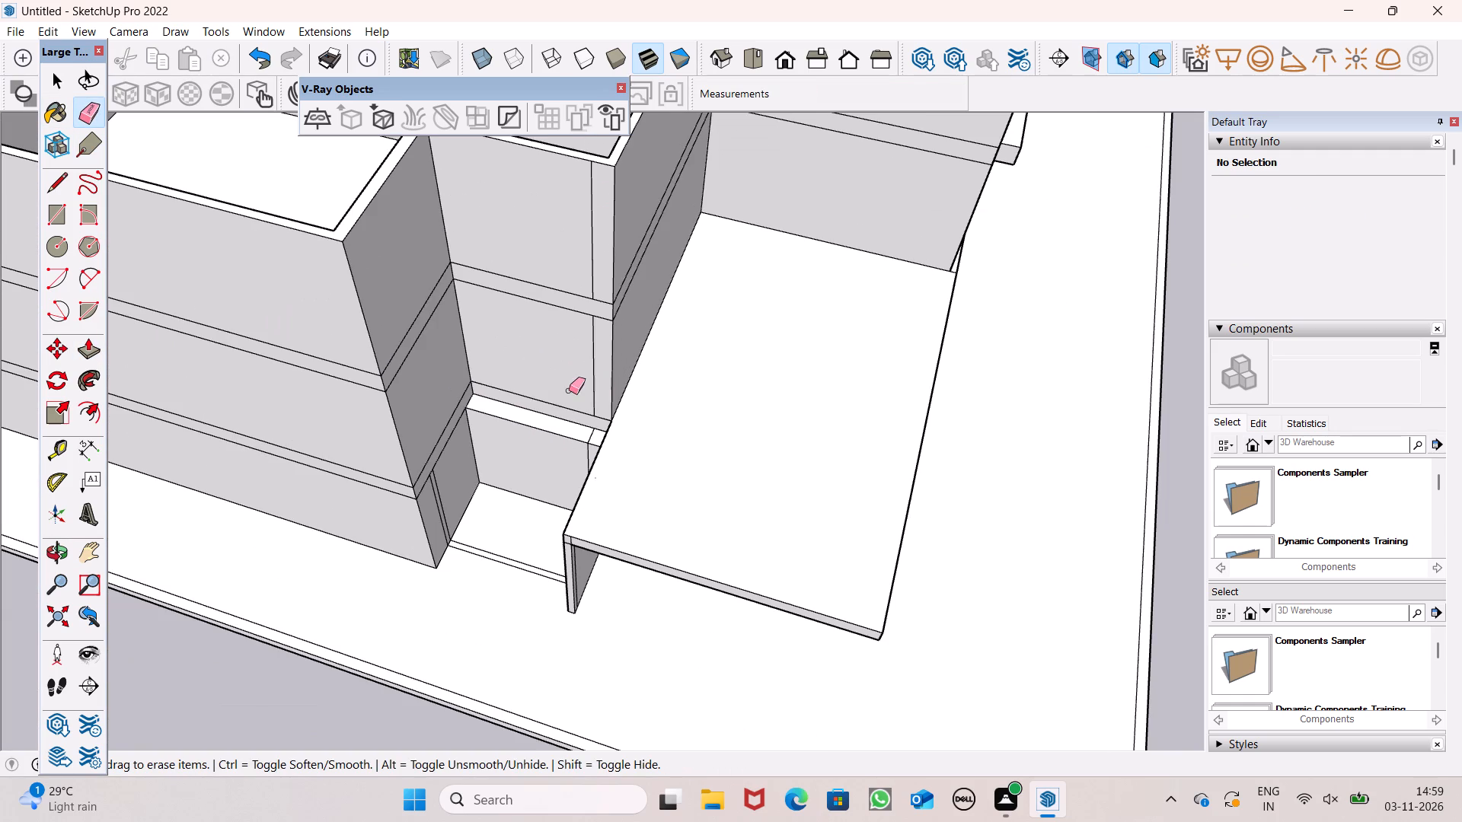
{"action": "left_click", "coordinate": [90, 344]}
{"action": "middle_click_drag", "start_coordinate": [461, 410], "coordinate": [459, 420]}
{"action": "scroll", "coordinate": [538, 411], "scroll_direction": "up", "scroll_amount": 7}
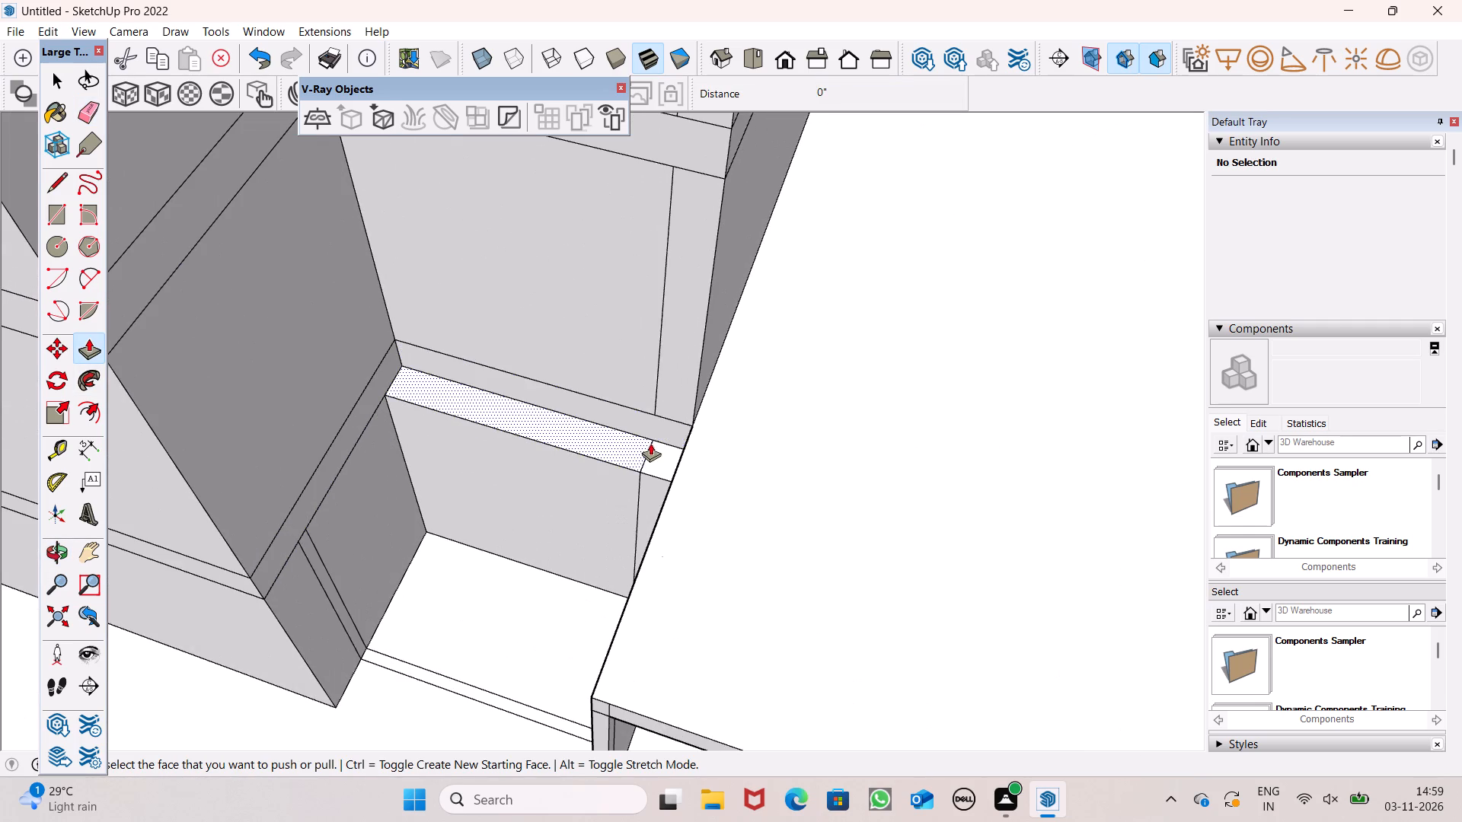
{"action": "scroll", "coordinate": [650, 443], "scroll_direction": "up", "scroll_amount": 3}
{"action": "left_click_drag", "start_coordinate": [620, 406], "coordinate": [620, 473]}
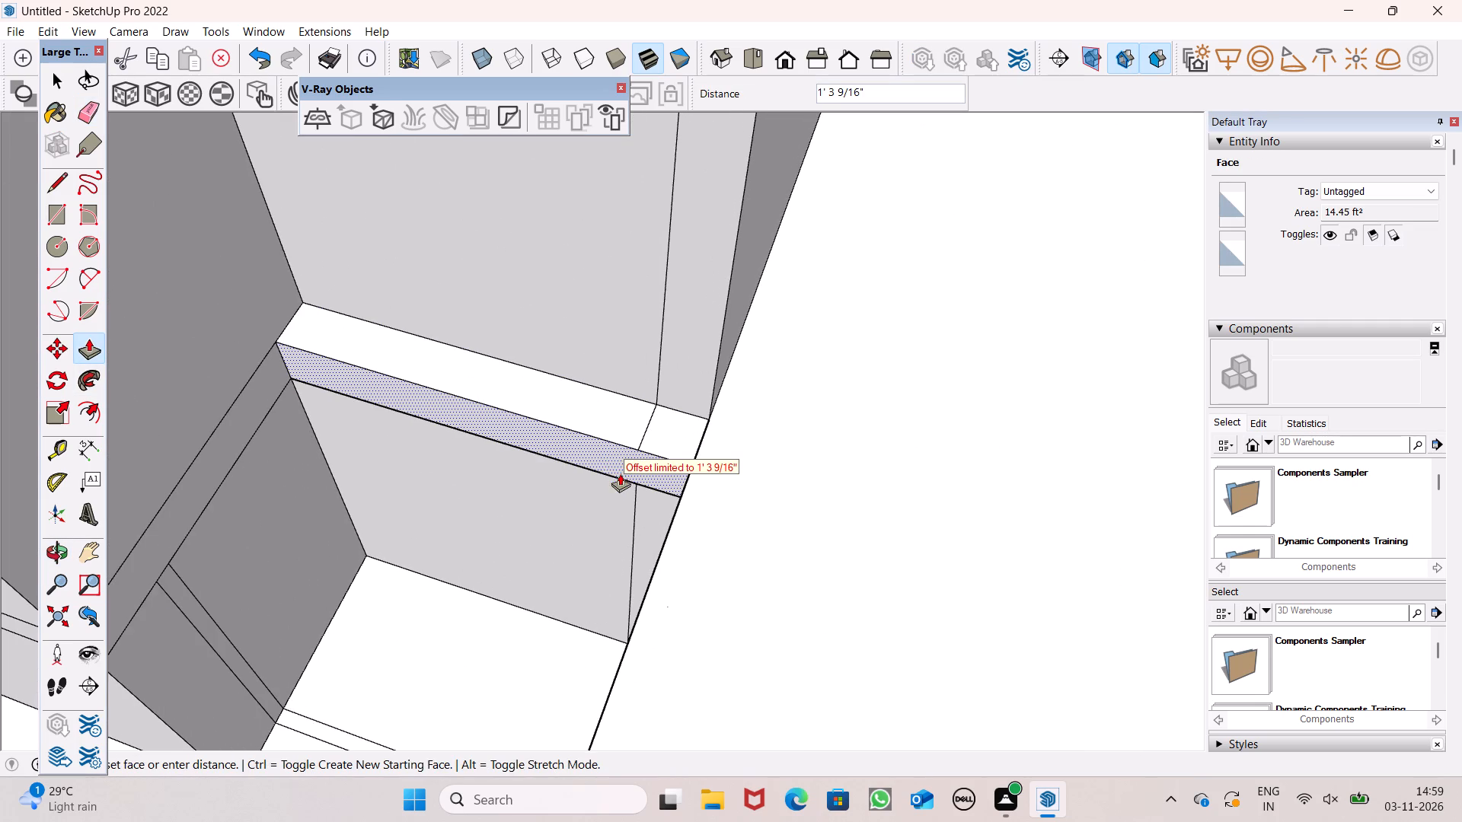
{"action": "left_click_drag", "start_coordinate": [620, 473], "coordinate": [594, 479]}
Erase the seam edge across the lower band's ledge and the vertical seam on the panel between the two bands.
{"action": "scroll", "coordinate": [491, 413], "scroll_direction": "down", "scroll_amount": 5}
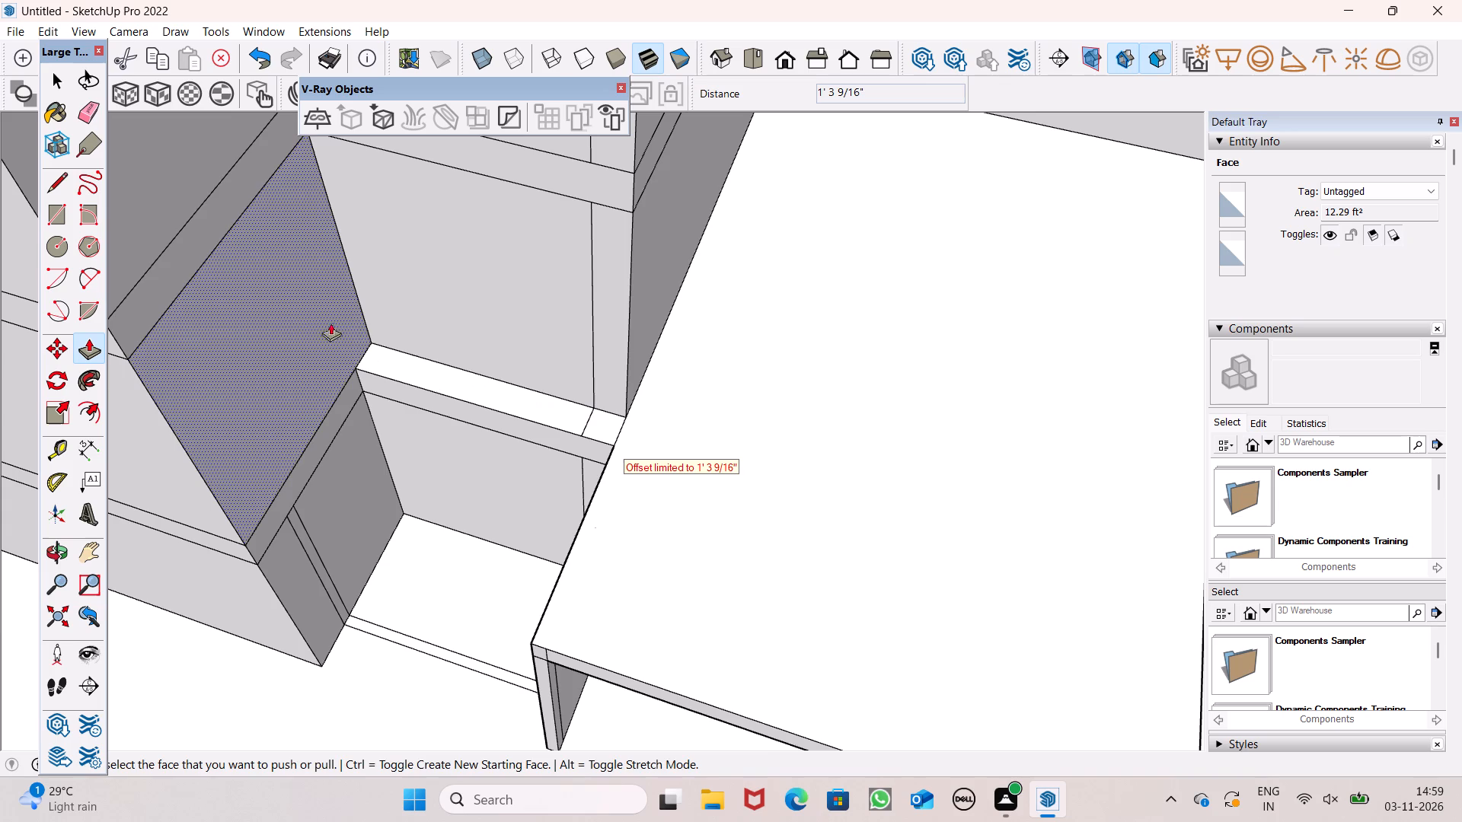
{"action": "left_click", "coordinate": [81, 110]}
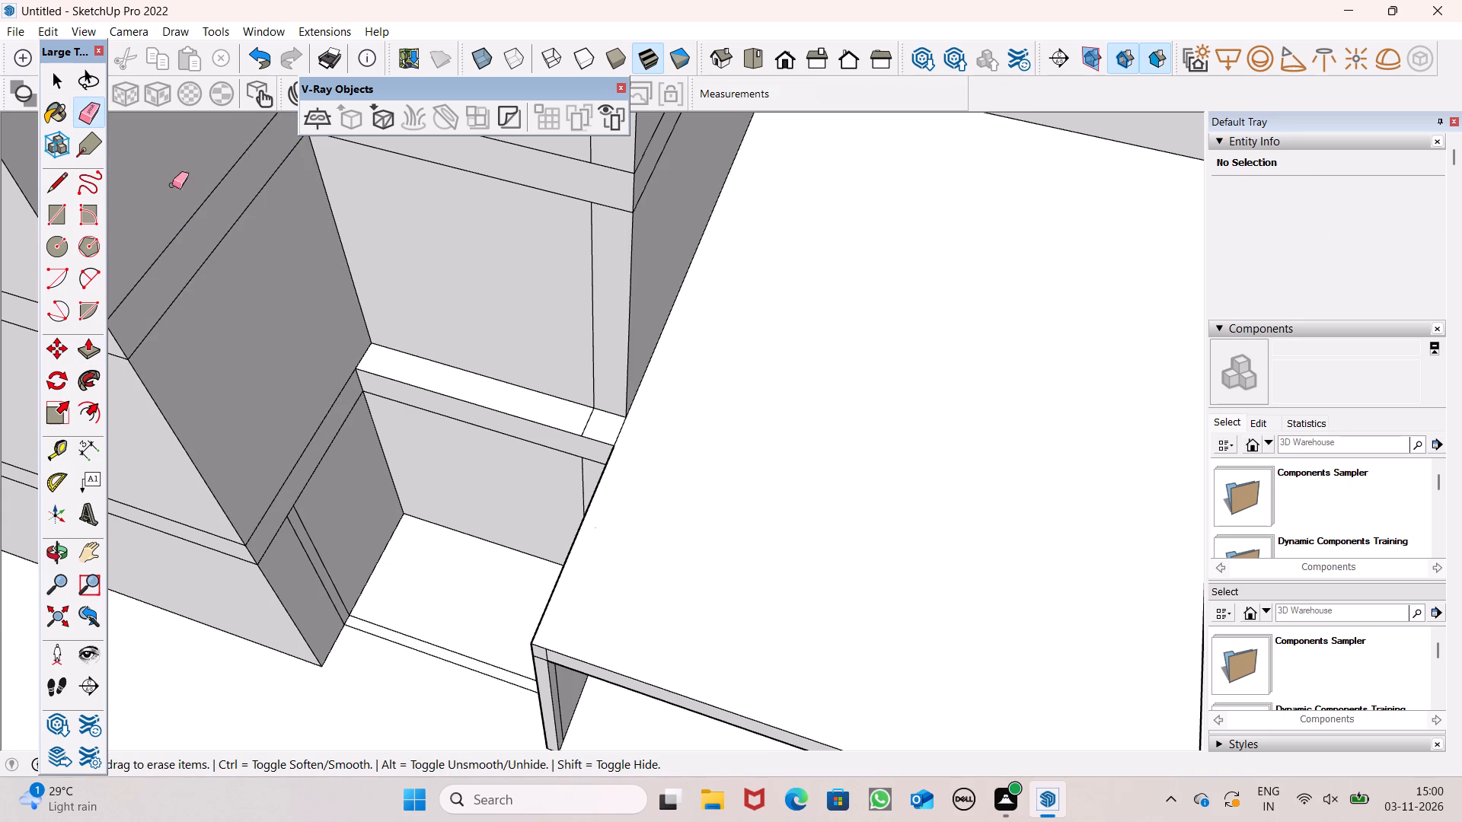
{"action": "left_click", "coordinate": [585, 425]}
{"action": "left_click_drag", "start_coordinate": [603, 376], "coordinate": [599, 375]}
{"action": "left_click_drag", "start_coordinate": [599, 375], "coordinate": [585, 374]}
Erase the remaining vertical seam edges on the lowest panel and the top panel of the recessed wall.
{"action": "scroll", "coordinate": [575, 416], "scroll_direction": "down", "scroll_amount": 4}
{"action": "middle_click_drag", "start_coordinate": [520, 389], "coordinate": [599, 311]}
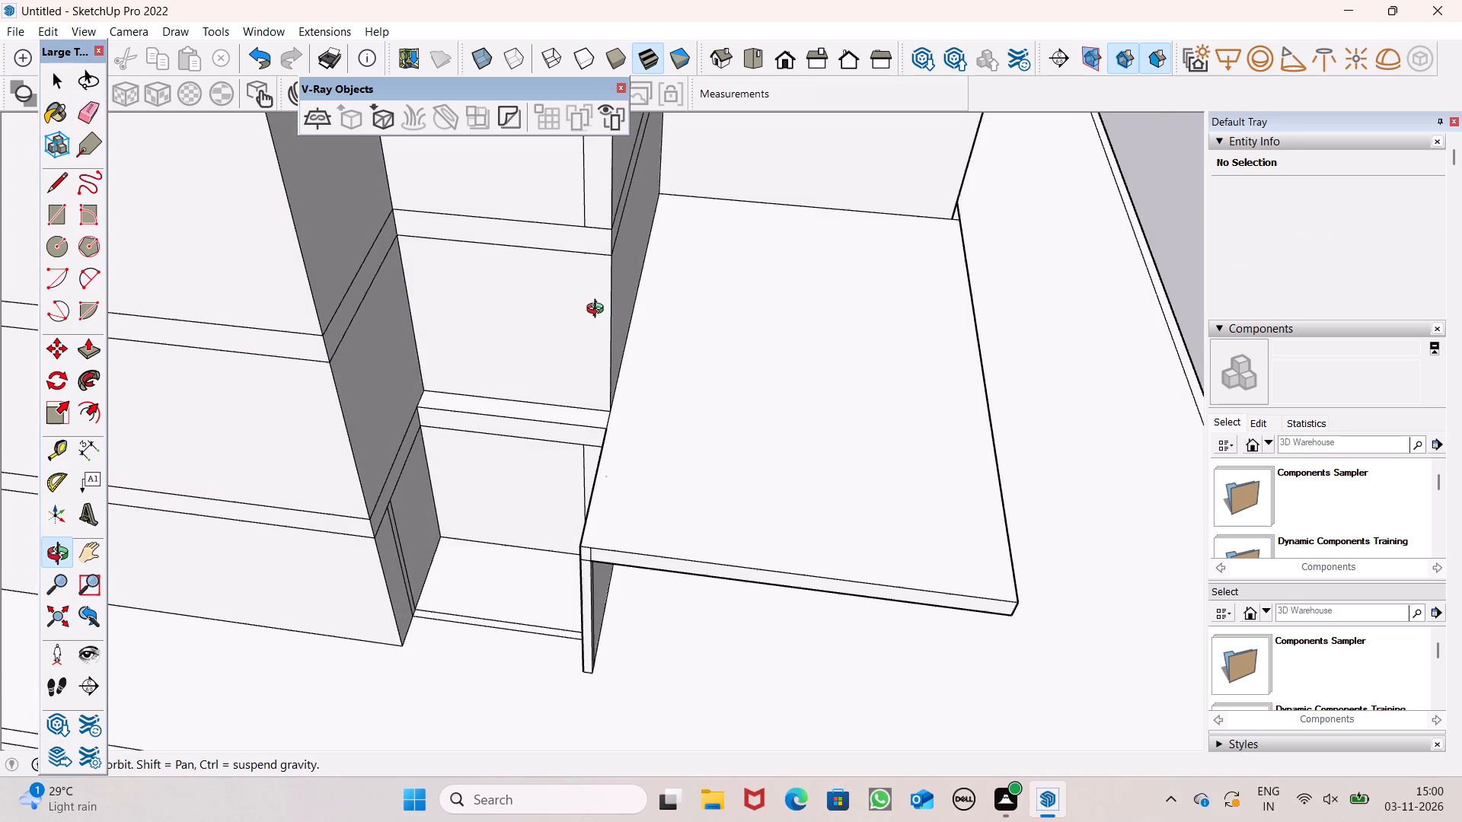
{"action": "middle_click_drag", "start_coordinate": [599, 311], "coordinate": [528, 407]}
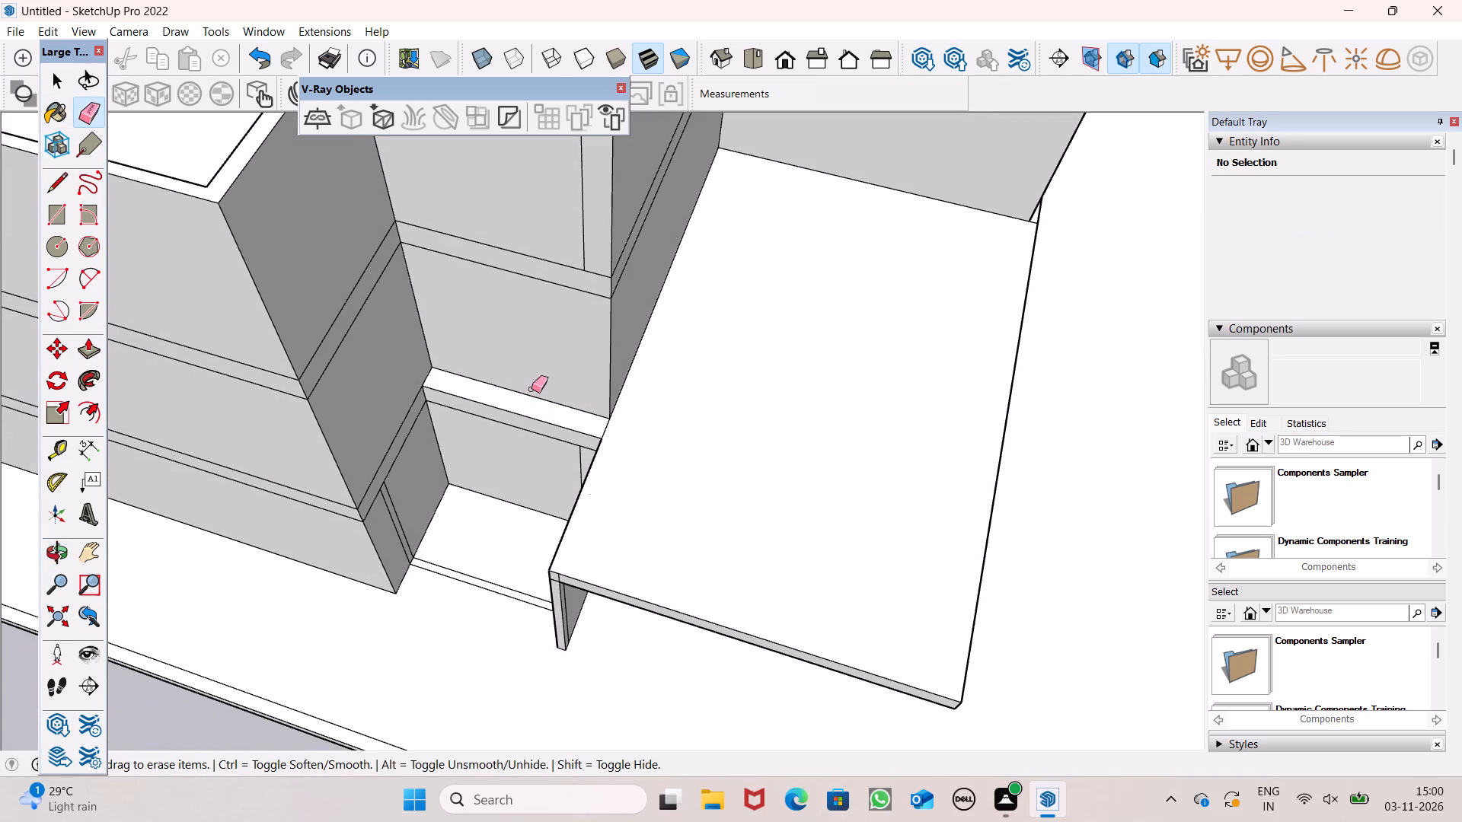
{"action": "middle_click_drag", "start_coordinate": [559, 443], "coordinate": [721, 333]}
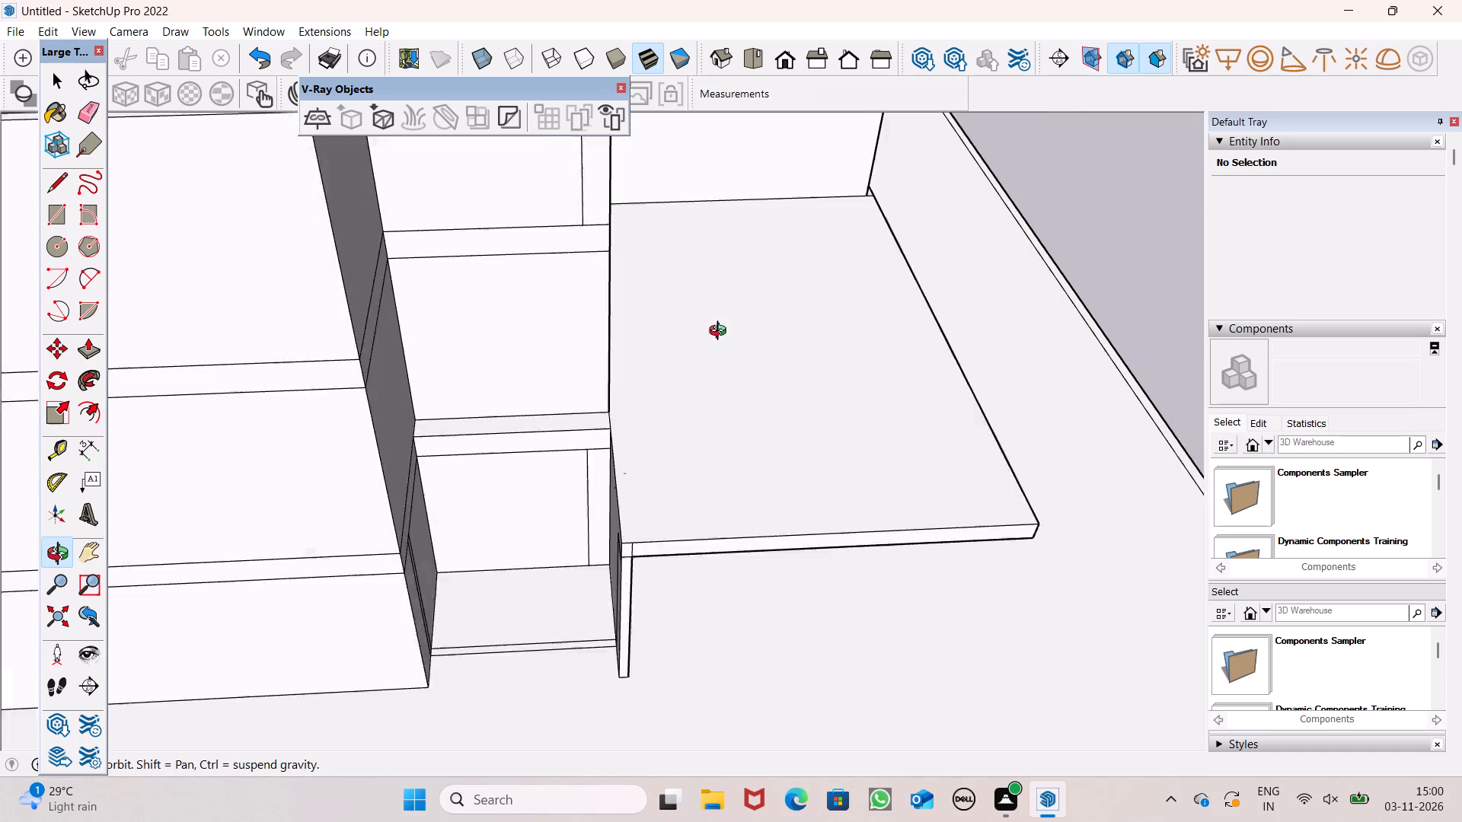
{"action": "middle_click_drag", "start_coordinate": [721, 333], "coordinate": [726, 319]}
{"action": "scroll", "coordinate": [723, 327], "scroll_direction": "up", "scroll_amount": 1}
{"action": "left_click", "coordinate": [575, 499]}
{"action": "scroll", "coordinate": [576, 401], "scroll_direction": "down", "scroll_amount": 4}
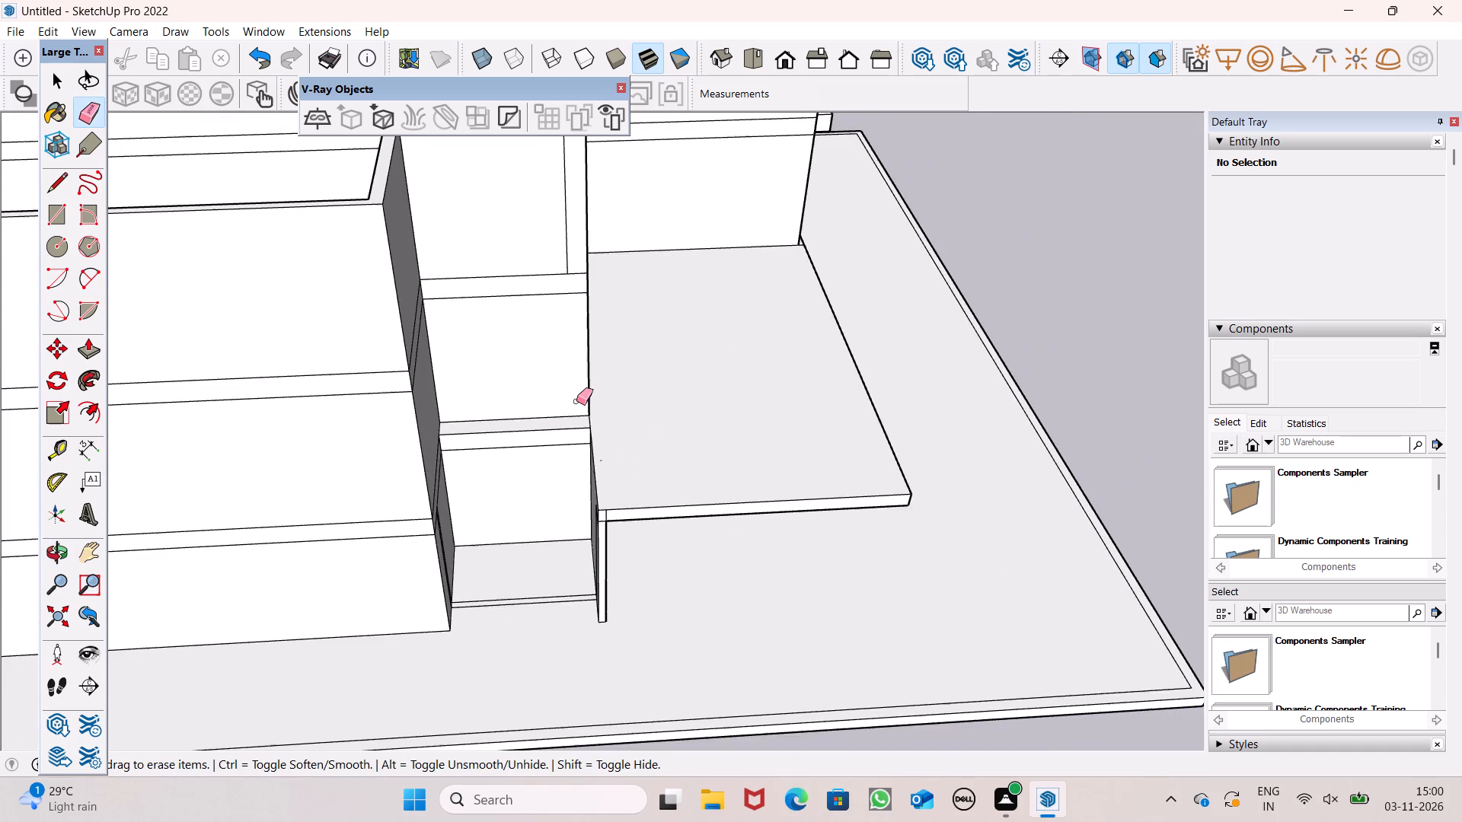
{"action": "middle_click_drag", "start_coordinate": [723, 411], "coordinate": [548, 409]}
{"action": "scroll", "coordinate": [547, 399], "scroll_direction": "down", "scroll_amount": 2}
{"action": "scroll", "coordinate": [546, 295], "scroll_direction": "up", "scroll_amount": 4}
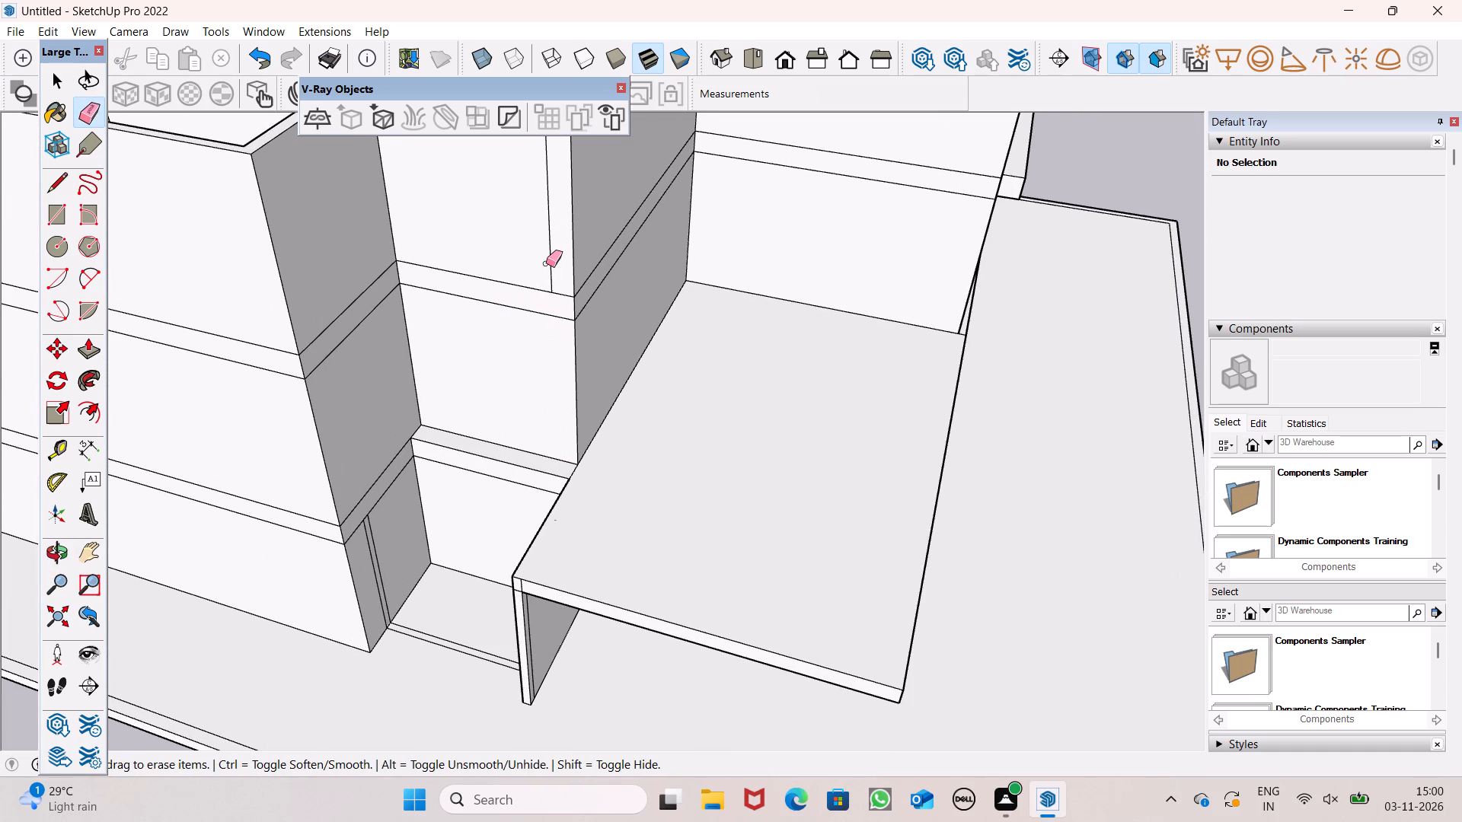
{"action": "left_click_drag", "start_coordinate": [555, 258], "coordinate": [548, 260]}
Push/Pull the recessed wall's middle panel, upper band and top panel each out 1'3 9/16", flush with the lower band.
{"action": "middle_click_drag", "start_coordinate": [602, 429], "coordinate": [600, 469]}
{"action": "scroll", "coordinate": [600, 469], "scroll_direction": "up", "scroll_amount": 1}
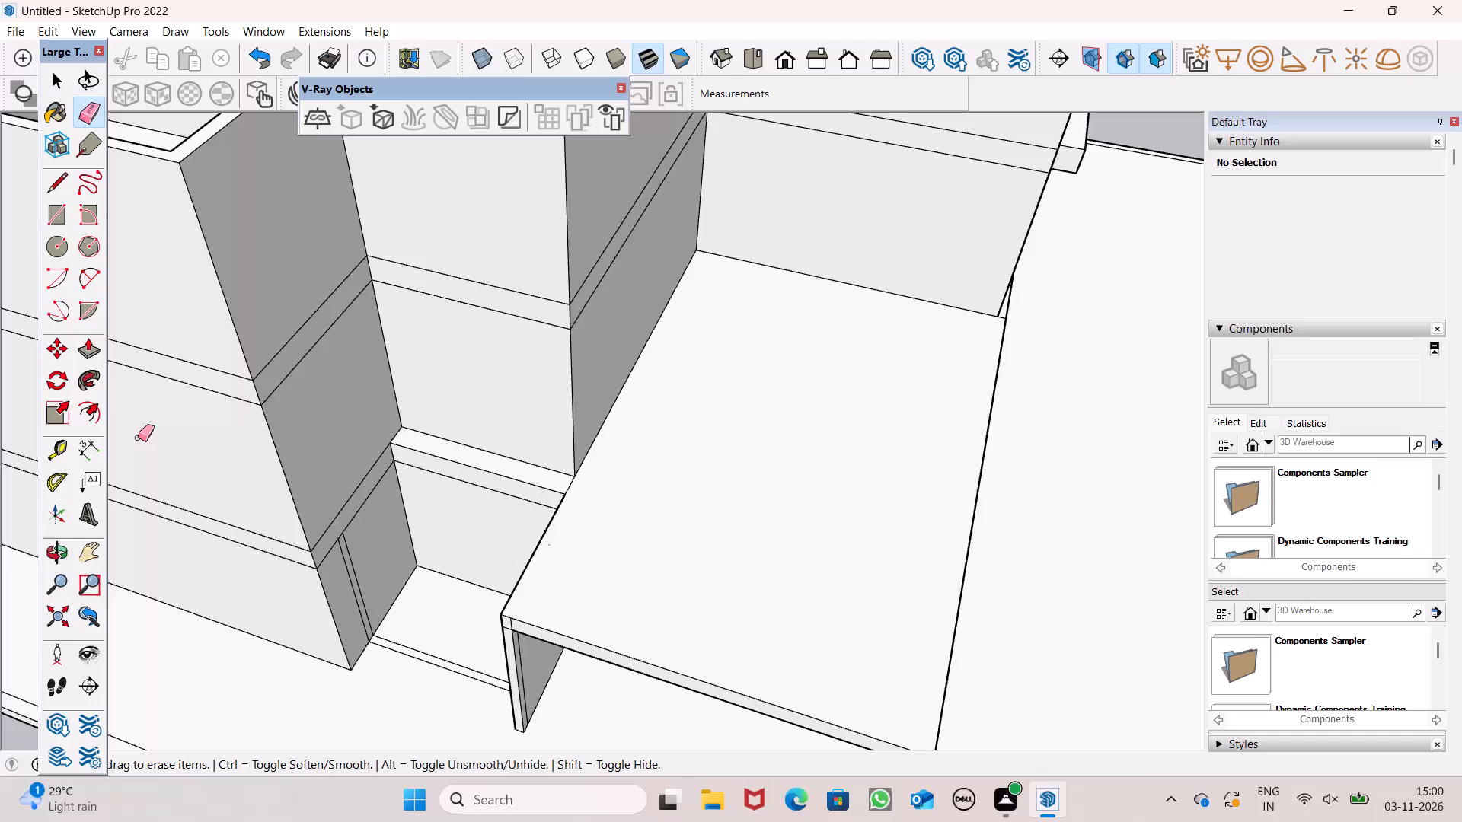
{"action": "left_click", "coordinate": [89, 352]}
{"action": "middle_click_drag", "start_coordinate": [498, 488], "coordinate": [469, 513]}
{"action": "scroll", "coordinate": [488, 476], "scroll_direction": "up", "scroll_amount": 5}
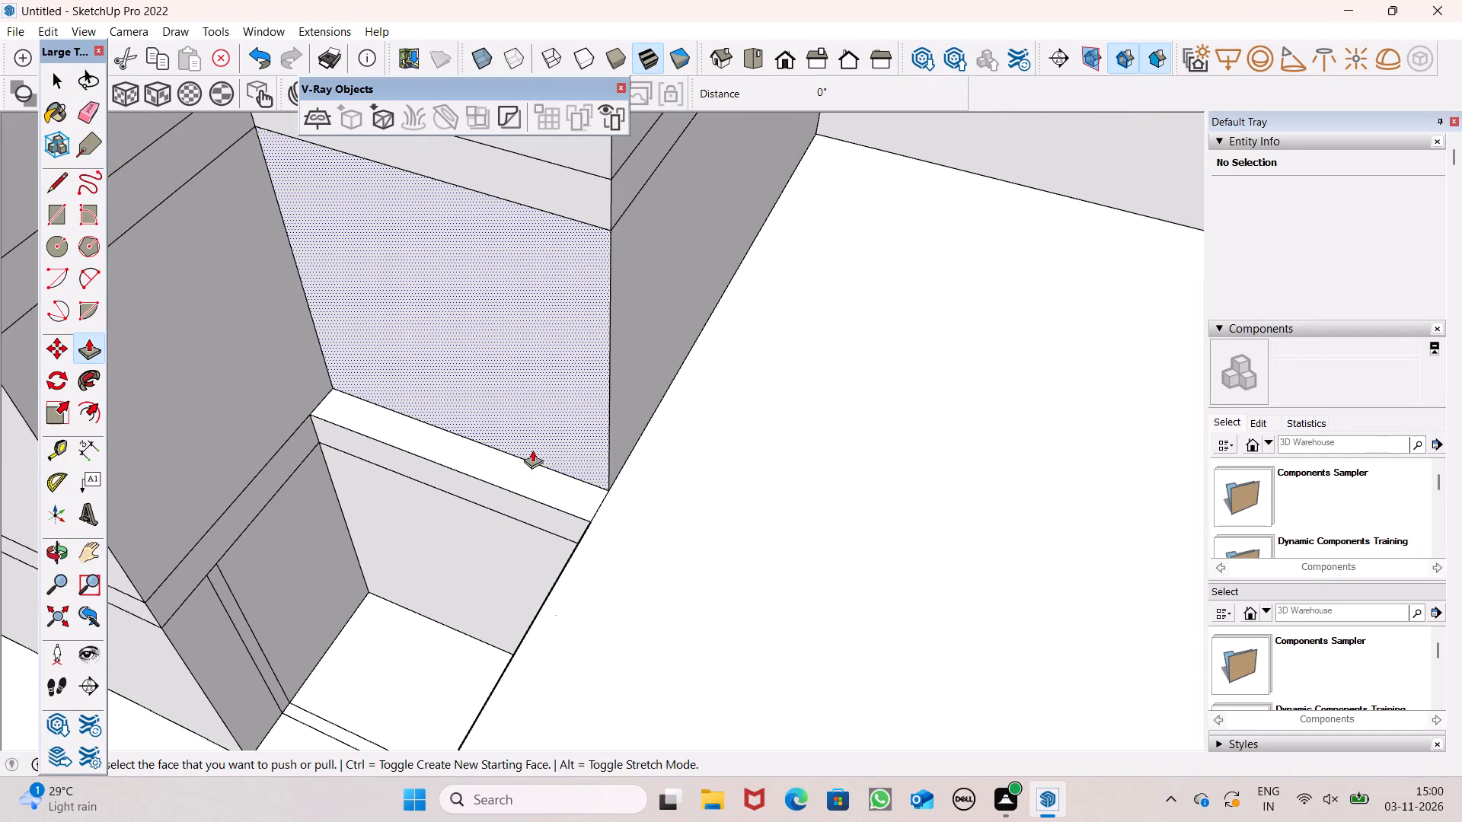
{"action": "left_click_drag", "start_coordinate": [534, 450], "coordinate": [528, 494]}
{"action": "scroll", "coordinate": [527, 432], "scroll_direction": "down", "scroll_amount": 5}
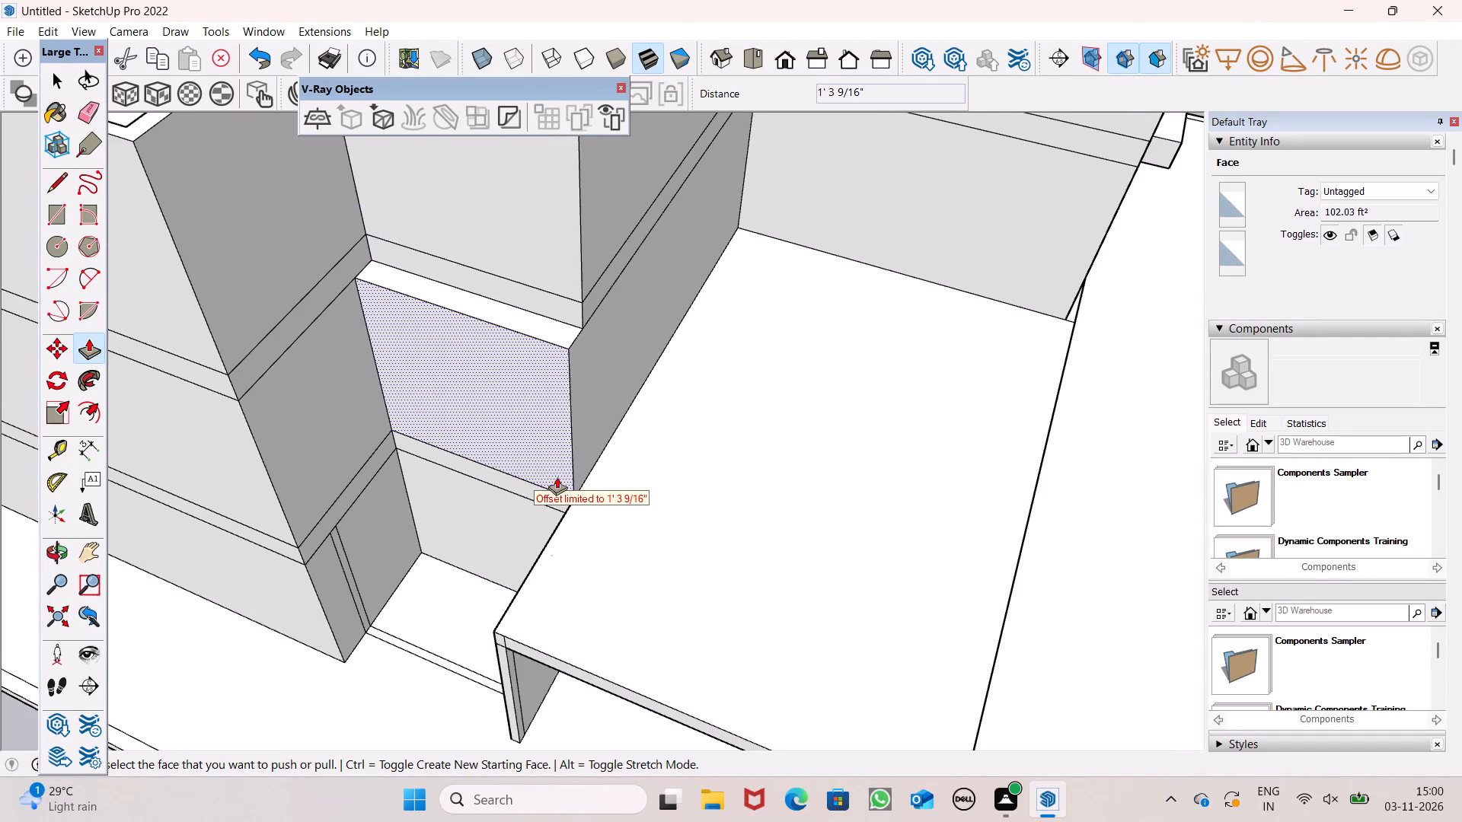
{"action": "scroll", "coordinate": [509, 337], "scroll_direction": "up", "scroll_amount": 4}
{"action": "left_click_drag", "start_coordinate": [554, 296], "coordinate": [573, 355]}
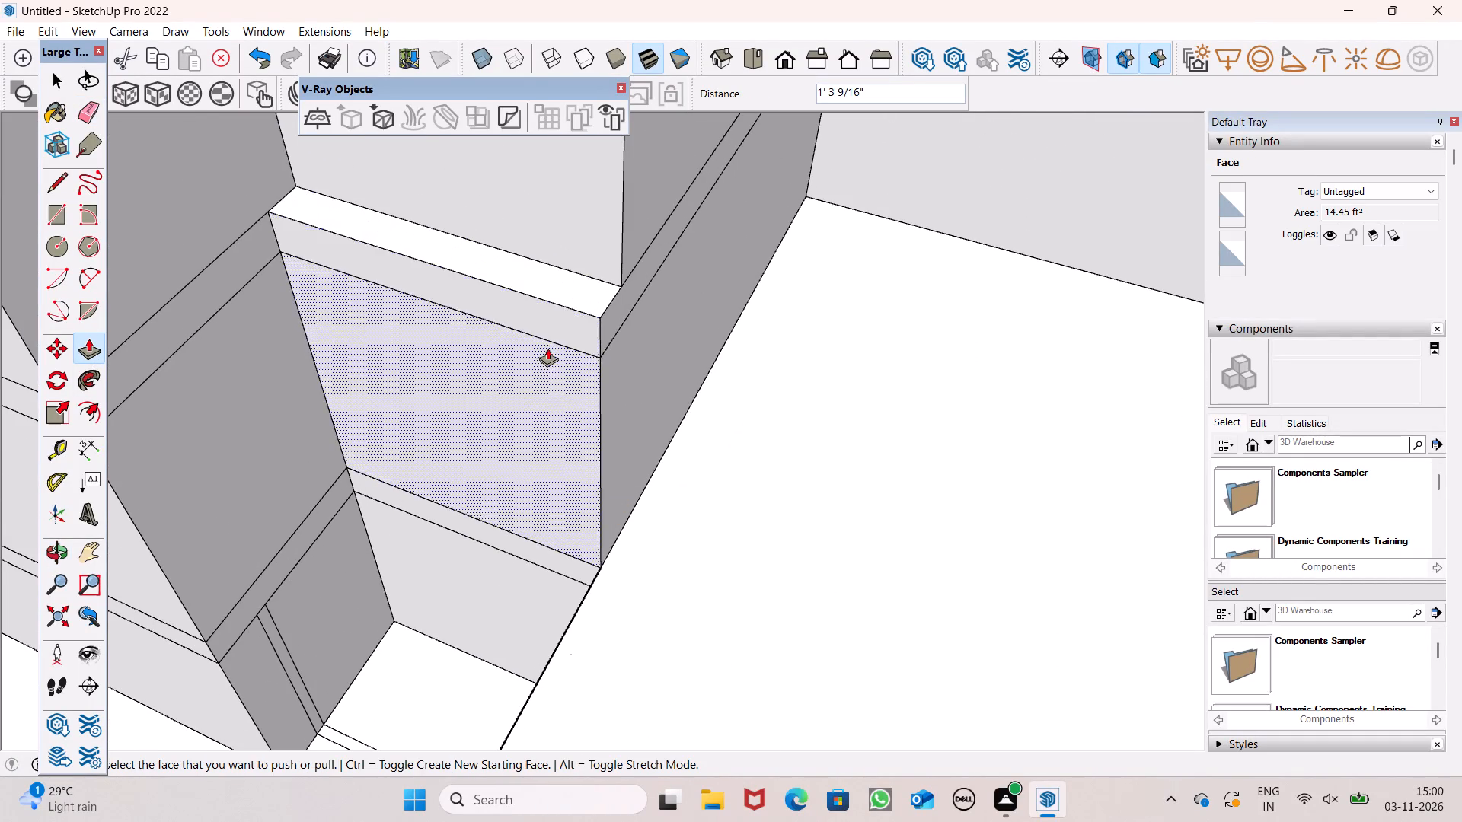
{"action": "scroll", "coordinate": [547, 356], "scroll_direction": "down", "scroll_amount": 7}
{"action": "scroll", "coordinate": [511, 304], "scroll_direction": "up", "scroll_amount": 6}
{"action": "left_click_drag", "start_coordinate": [511, 302], "coordinate": [535, 352]}
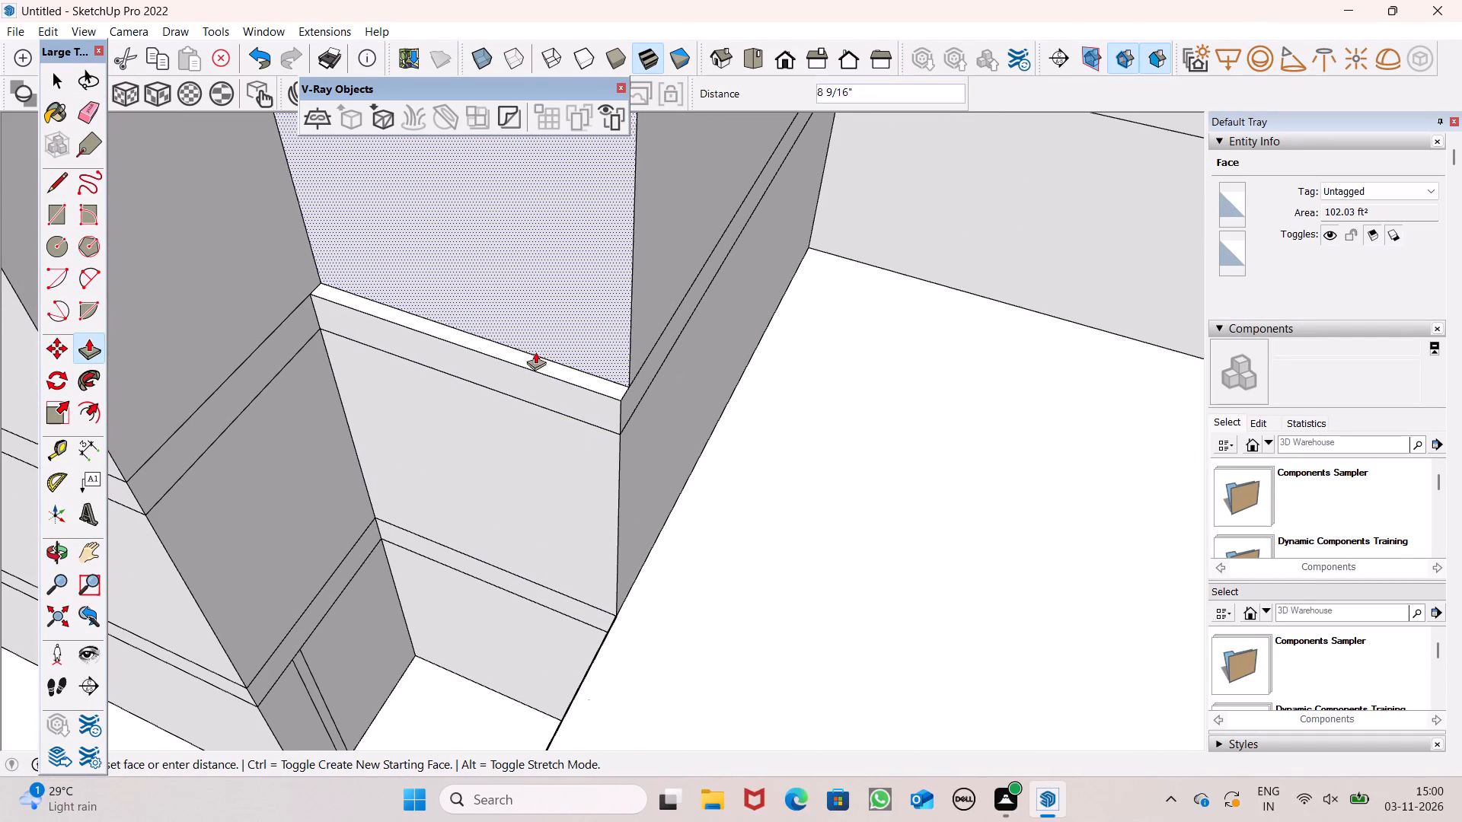
{"action": "left_click_drag", "start_coordinate": [535, 352], "coordinate": [556, 384]}
Examine the low block's extended recess wall and the adjoining canopy from above.
{"action": "scroll", "coordinate": [535, 315], "scroll_direction": "down", "scroll_amount": 10}
{"action": "middle_click_drag", "start_coordinate": [613, 459], "coordinate": [307, 543]}
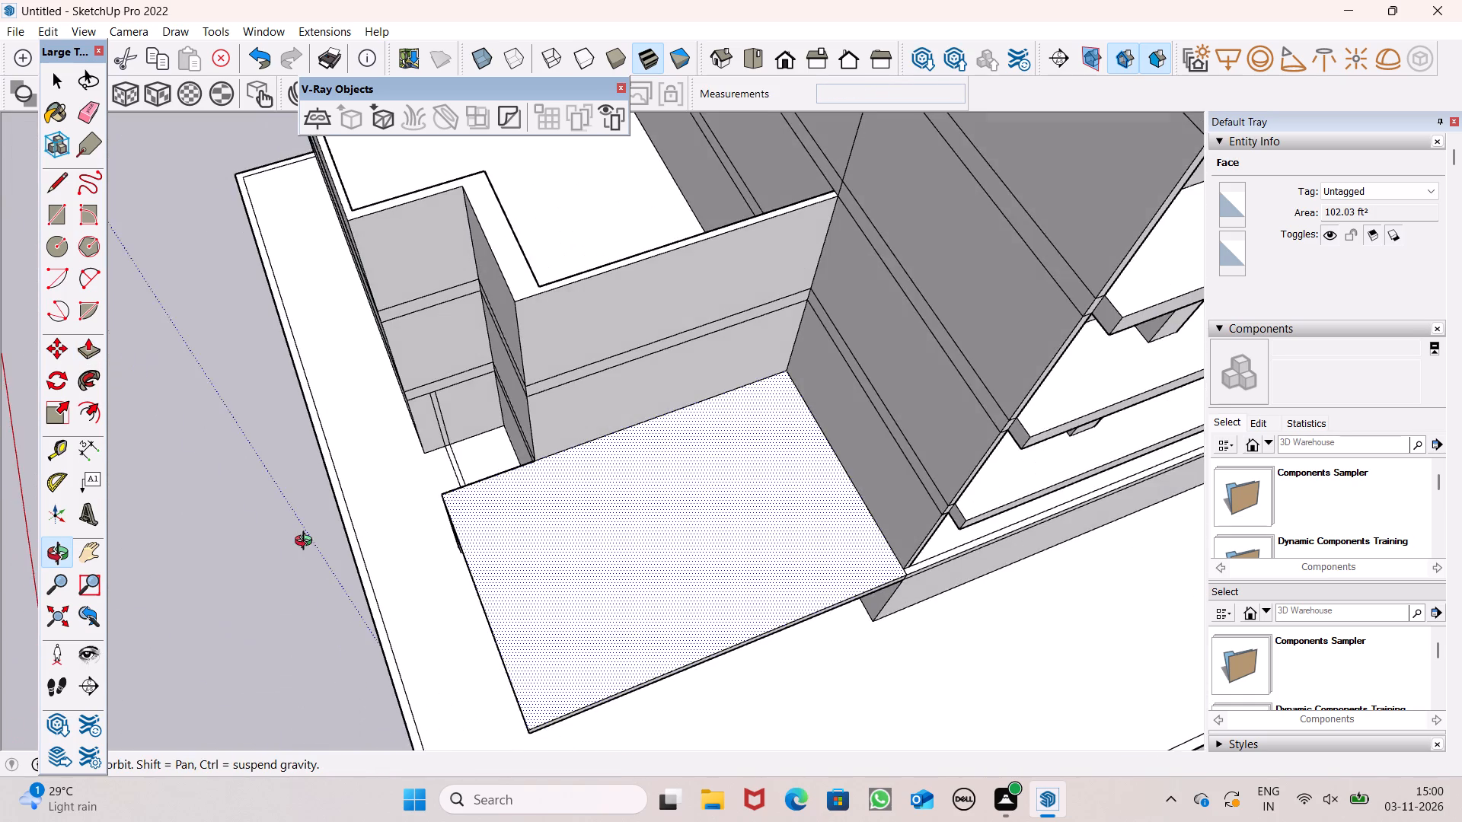
{"action": "middle_click_drag", "start_coordinate": [307, 543], "coordinate": [326, 530]}
{"action": "scroll", "coordinate": [634, 381], "scroll_direction": "down", "scroll_amount": 6}
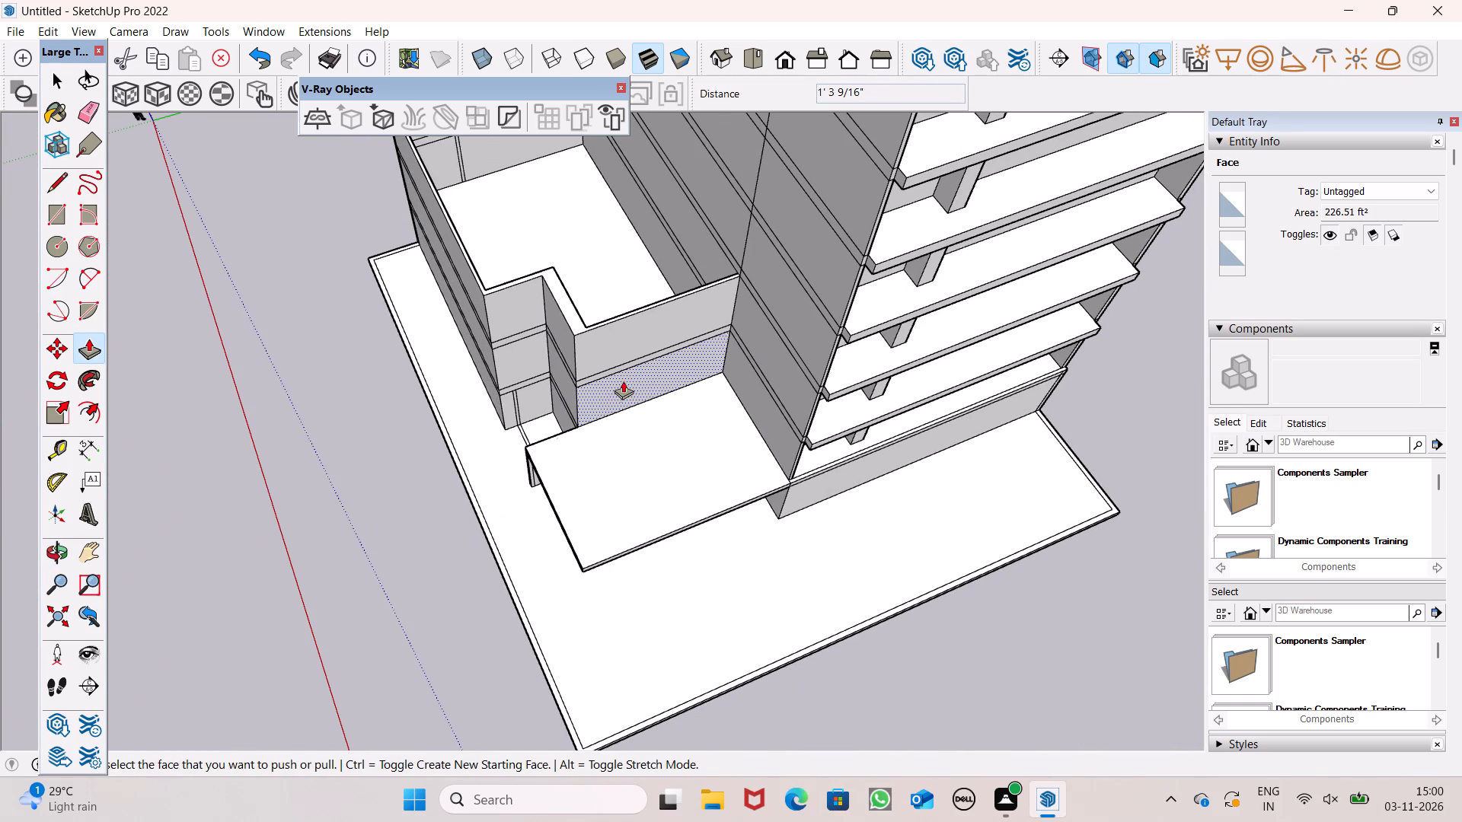
{"action": "scroll", "coordinate": [621, 389], "scroll_direction": "down", "scroll_amount": 3}
{"action": "middle_click_drag", "start_coordinate": [583, 406], "coordinate": [685, 511]}
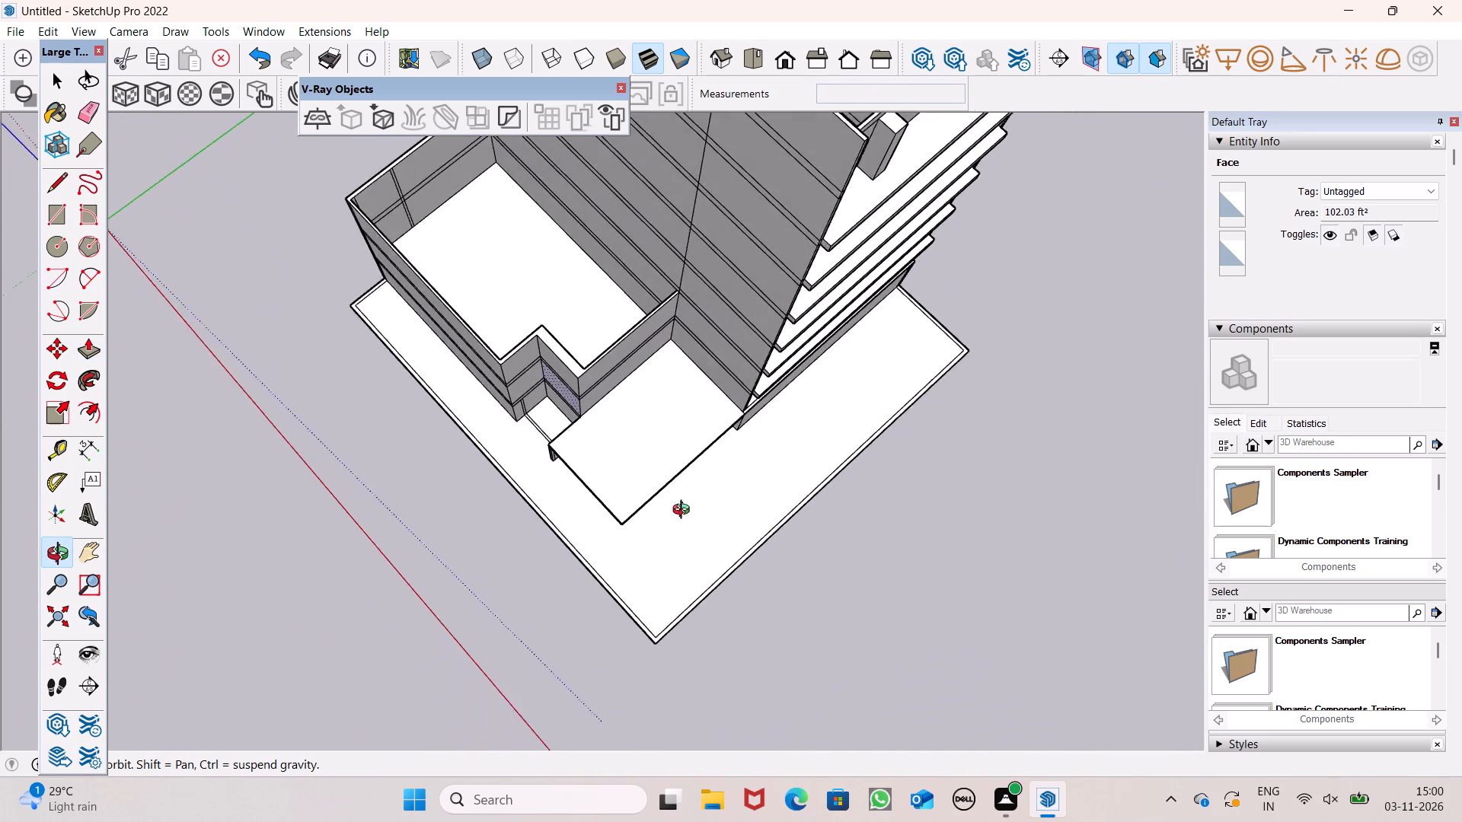
{"action": "middle_click_drag", "start_coordinate": [685, 511], "coordinate": [523, 535]}
{"action": "scroll", "coordinate": [596, 419], "scroll_direction": "up", "scroll_amount": 9}
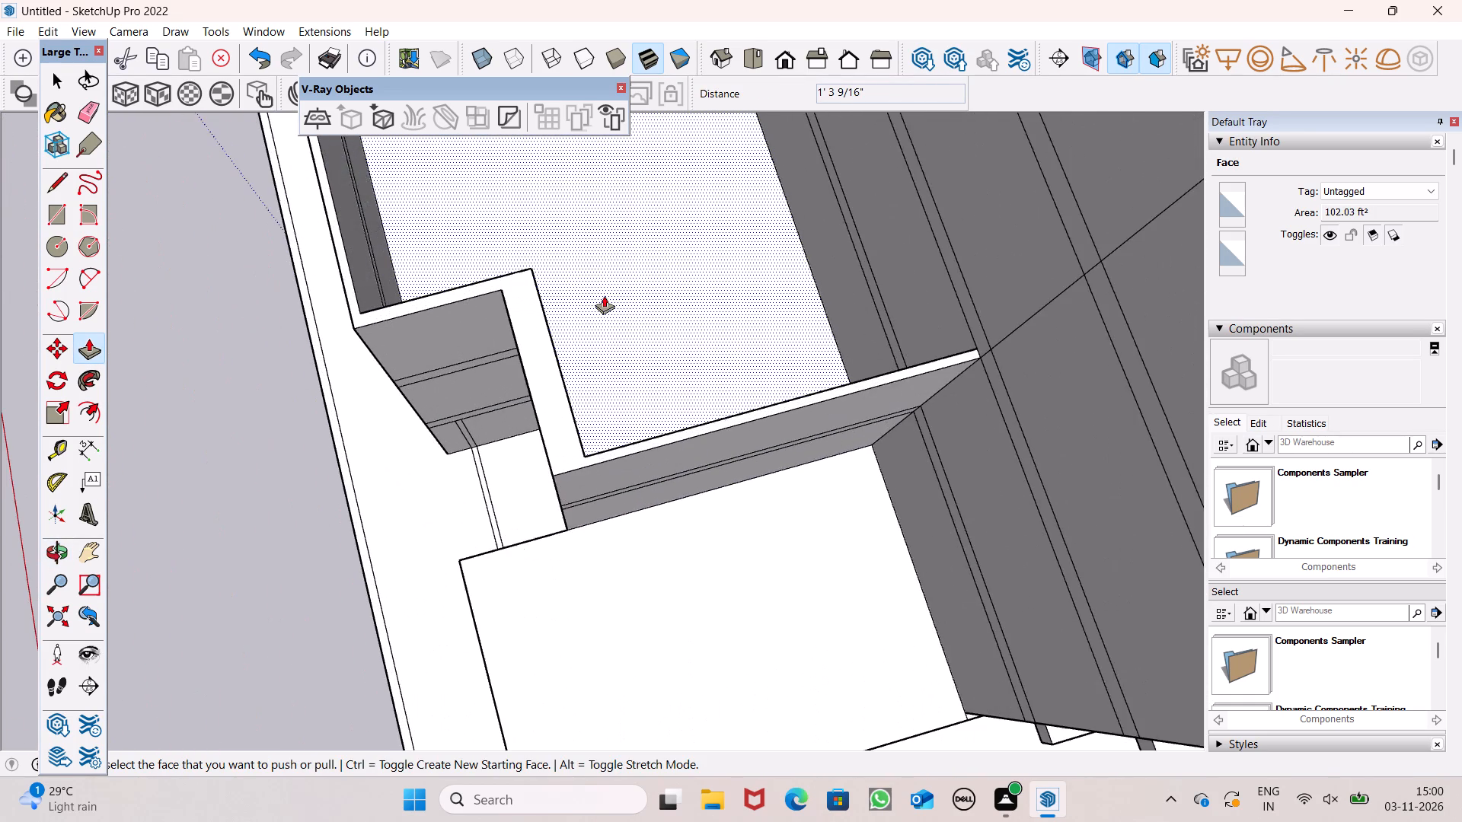
Erase the two horizontal band lines across the inner face of the low block's stepped return wall.
{"action": "middle_click_drag", "start_coordinate": [598, 382], "coordinate": [26, 330]}
{"action": "middle_click_drag", "start_coordinate": [26, 330], "coordinate": [163, 429]}
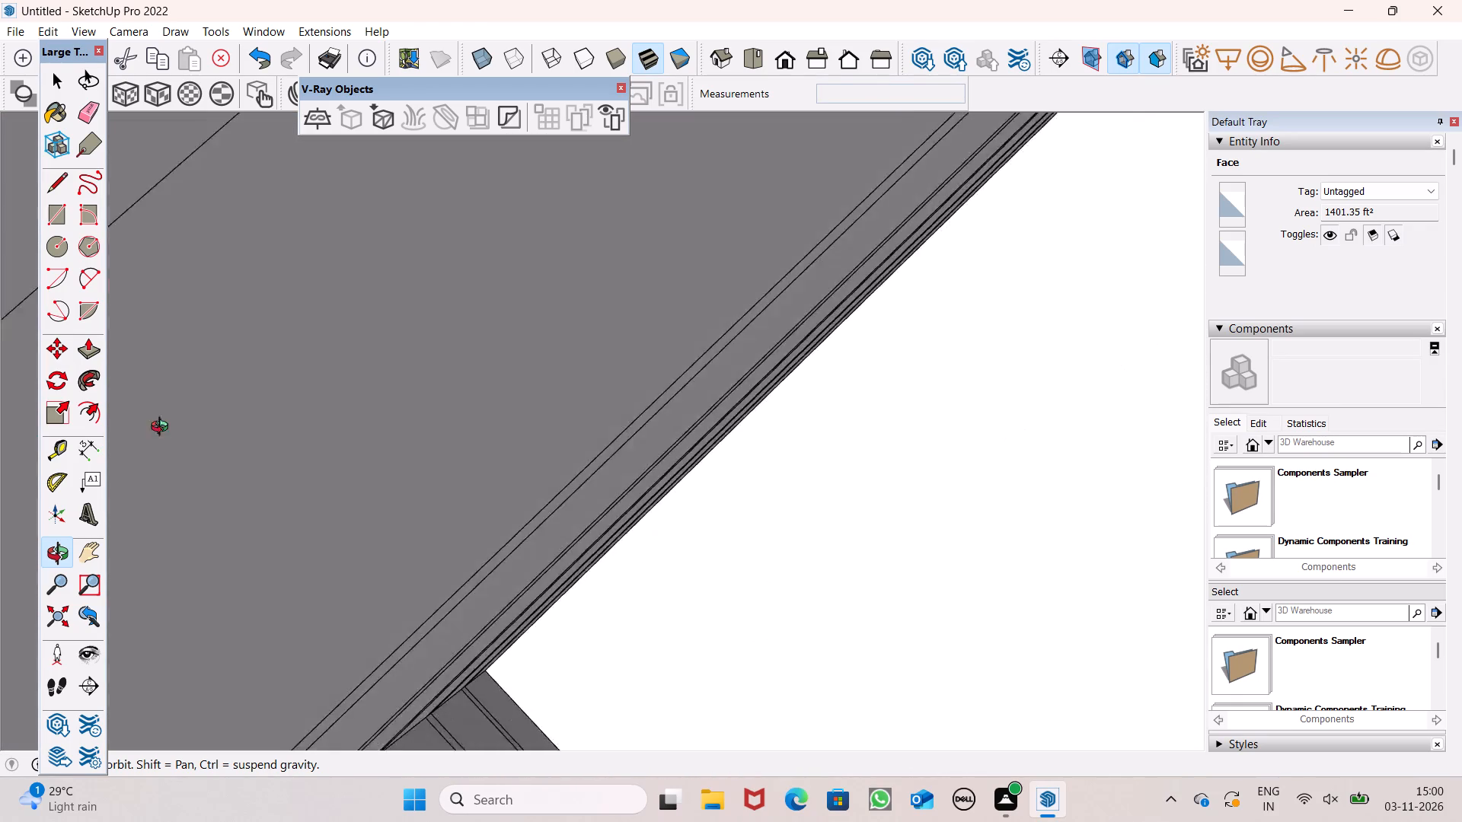
{"action": "middle_click_drag", "start_coordinate": [163, 429], "coordinate": [856, 271]}
{"action": "scroll", "coordinate": [702, 330], "scroll_direction": "down", "scroll_amount": 6}
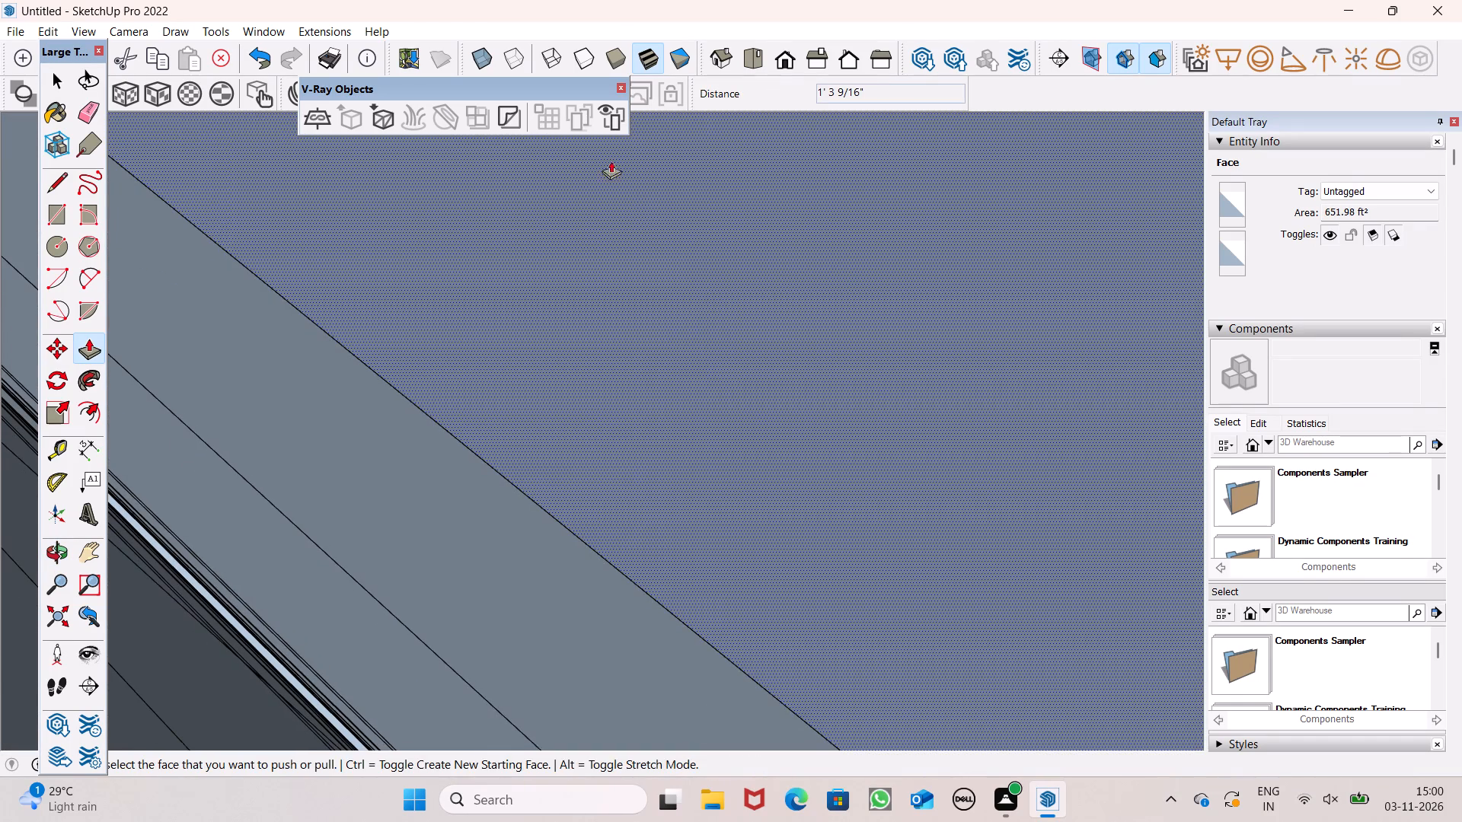
{"action": "left_click", "coordinate": [743, 57]}
{"action": "scroll", "coordinate": [677, 285], "scroll_direction": "down", "scroll_amount": 7}
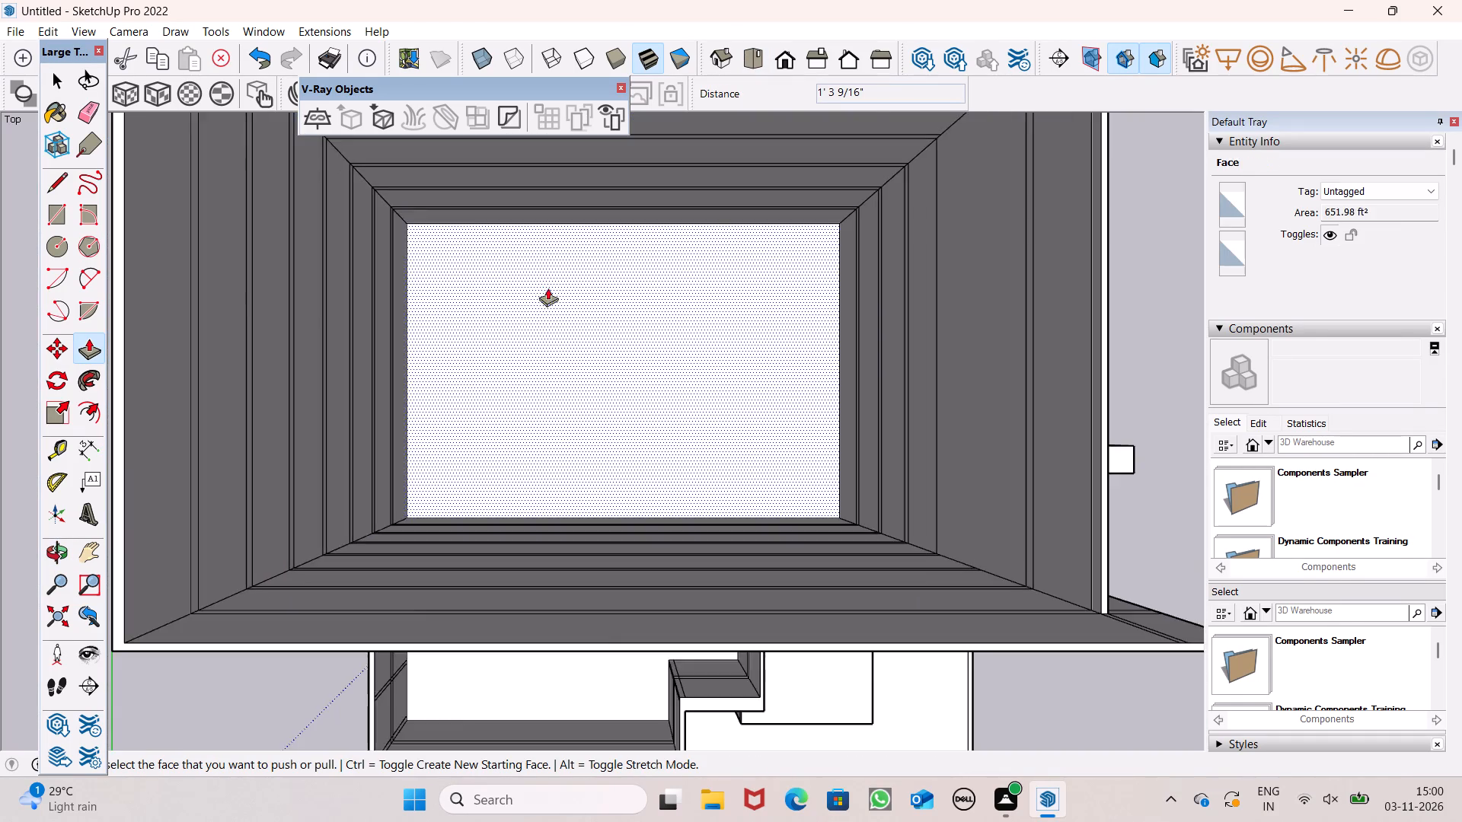
{"action": "scroll", "coordinate": [544, 293], "scroll_direction": "down", "scroll_amount": 10}
{"action": "middle_click_drag", "start_coordinate": [629, 492], "coordinate": [678, 208]}
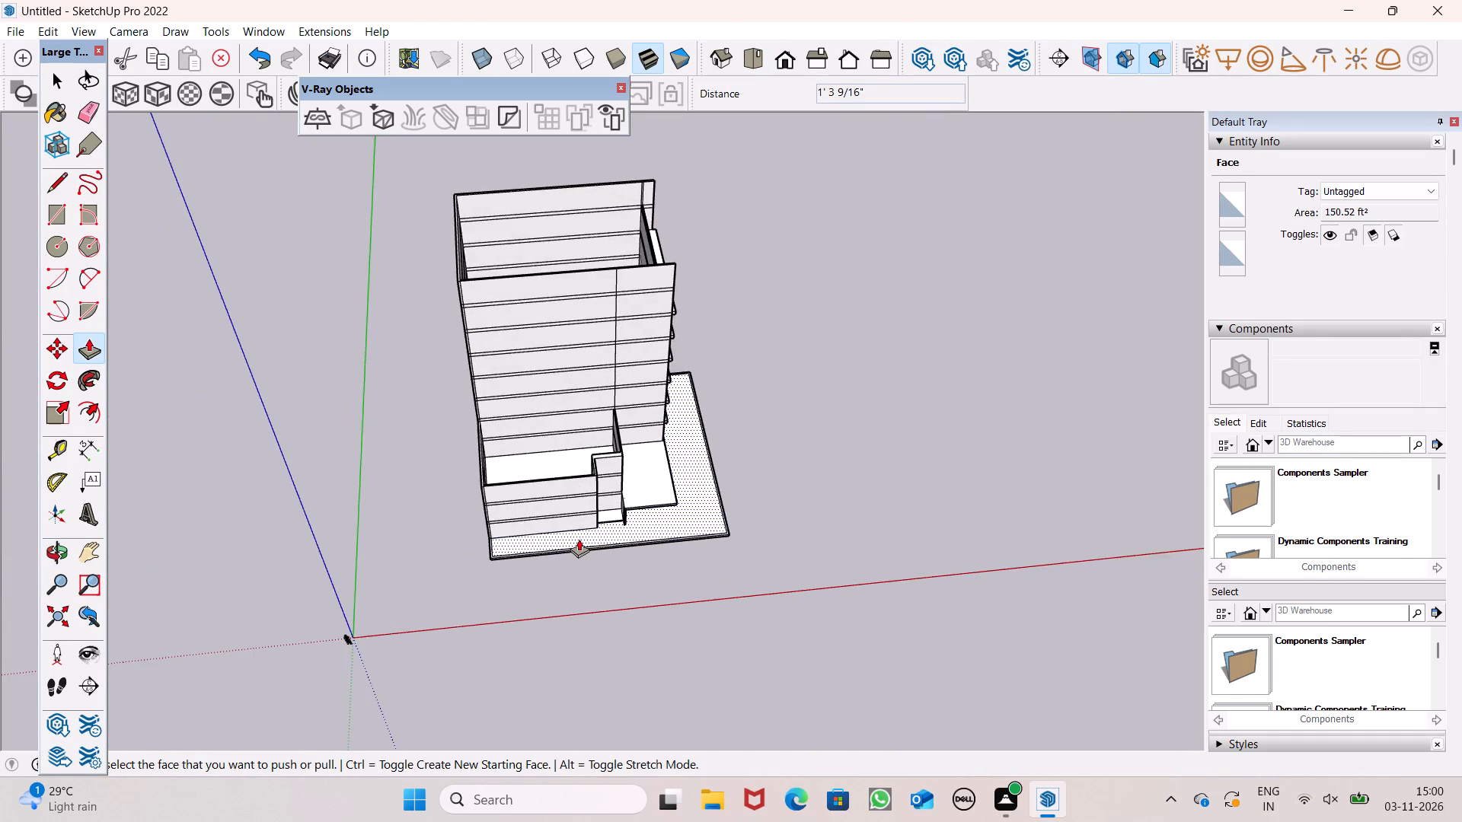
{"action": "scroll", "coordinate": [579, 543], "scroll_direction": "up", "scroll_amount": 9}
{"action": "scroll", "coordinate": [527, 404], "scroll_direction": "up", "scroll_amount": 10}
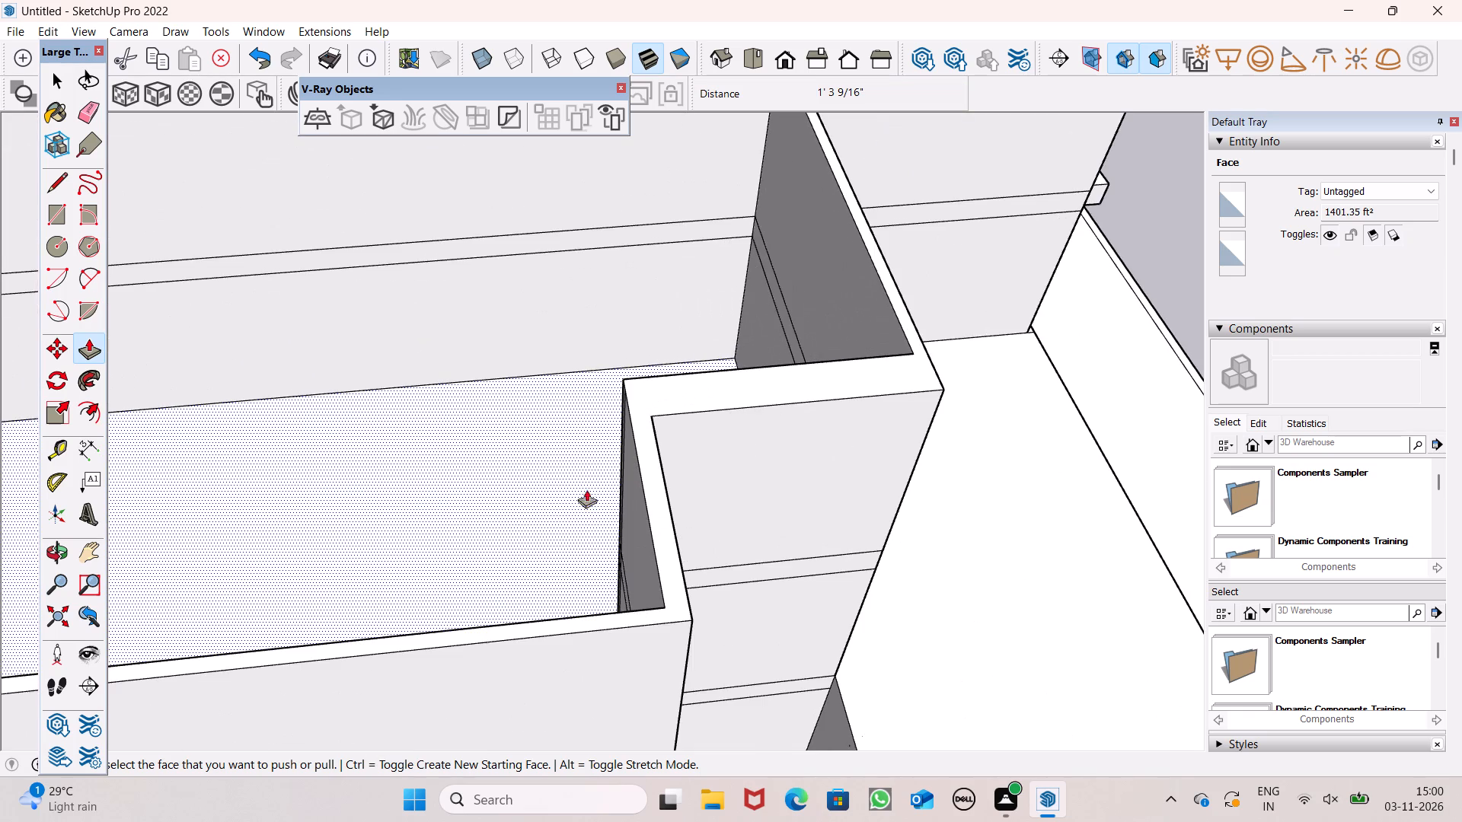
{"action": "middle_click_drag", "start_coordinate": [604, 501], "coordinate": [1133, 448]}
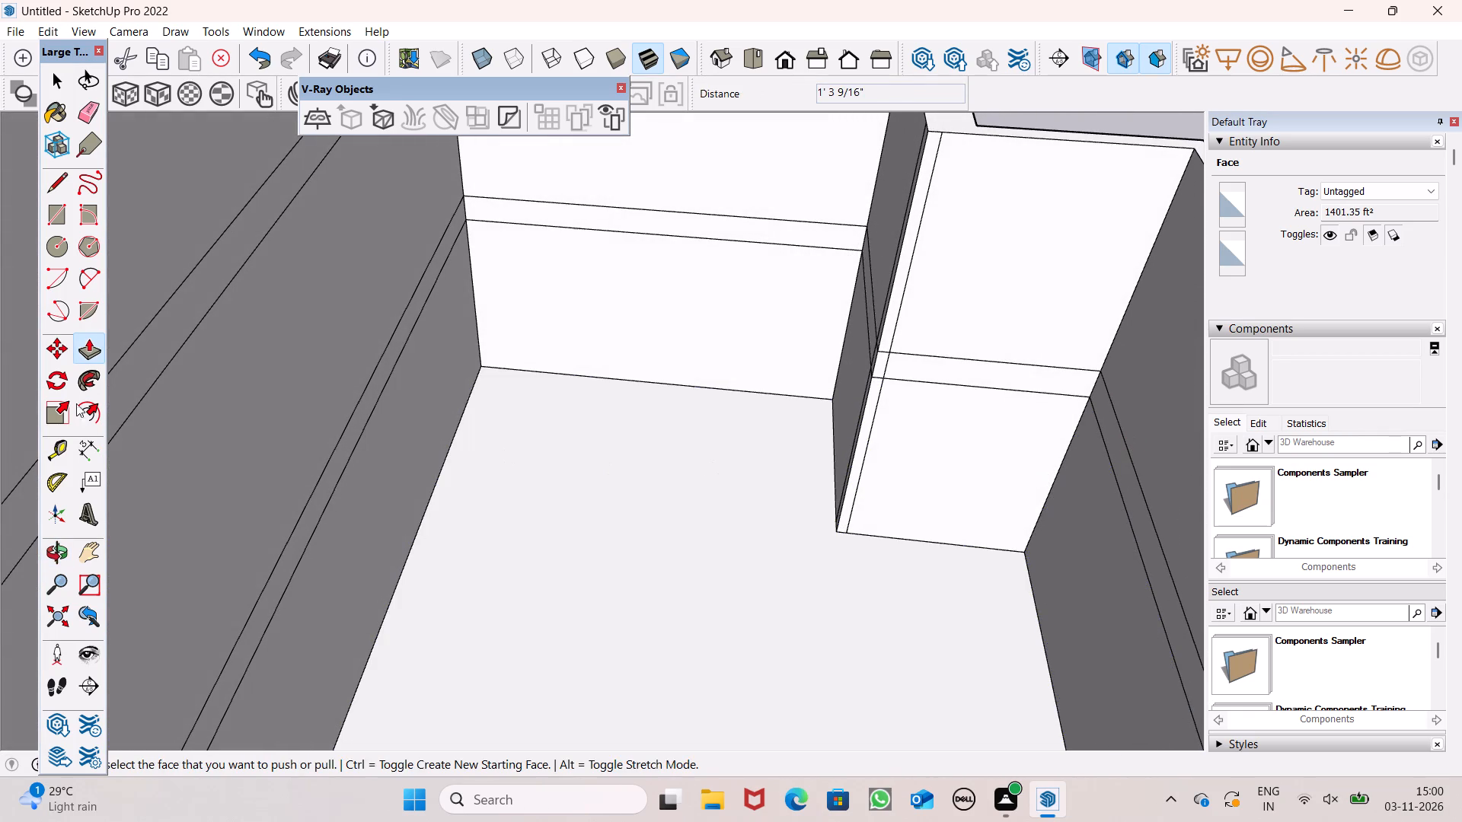
{"action": "left_click", "coordinate": [87, 119]}
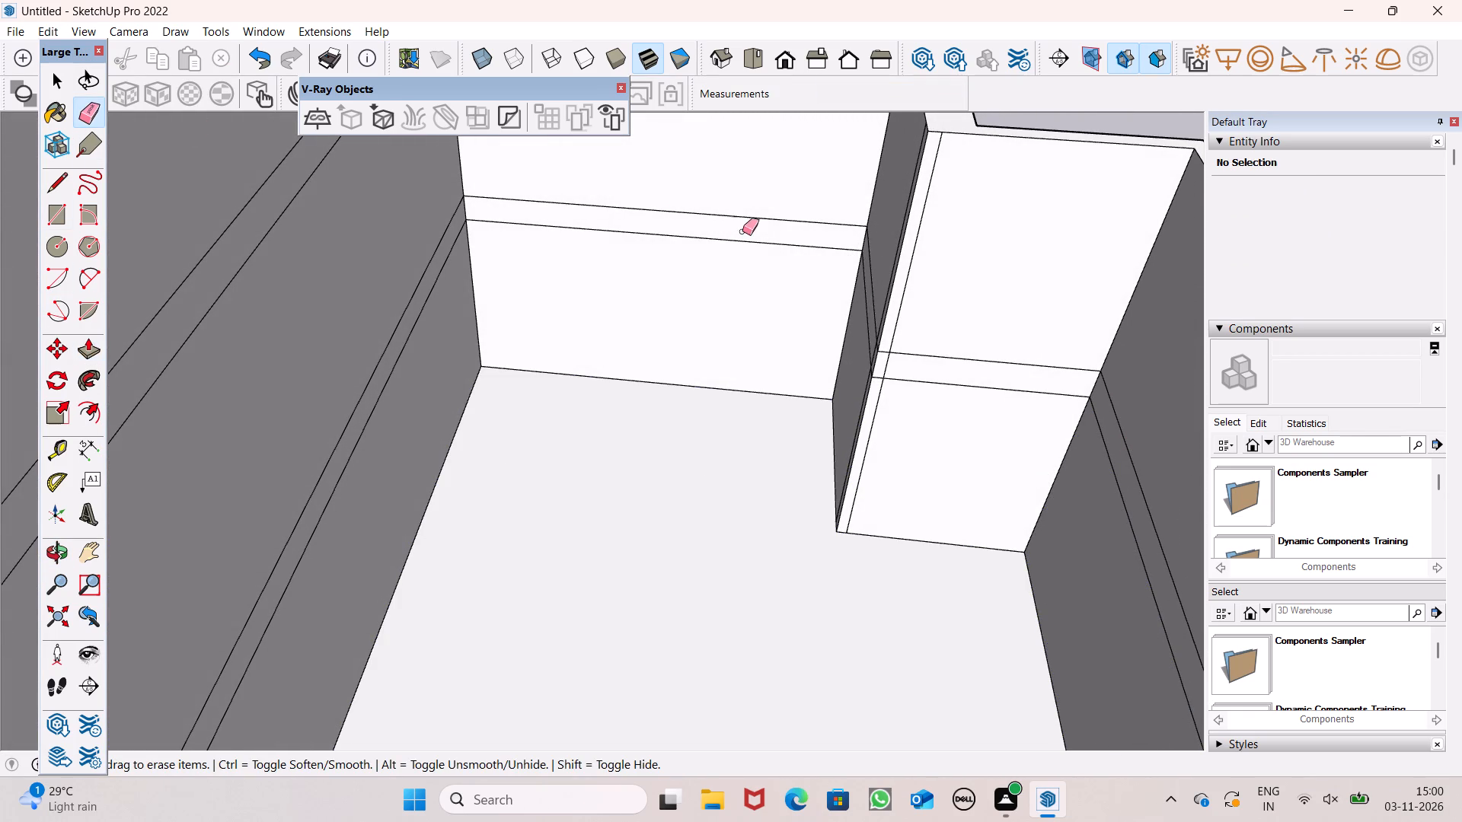
{"action": "scroll", "coordinate": [879, 254], "scroll_direction": "up", "scroll_amount": 7}
{"action": "left_click_drag", "start_coordinate": [876, 314], "coordinate": [853, 380]}
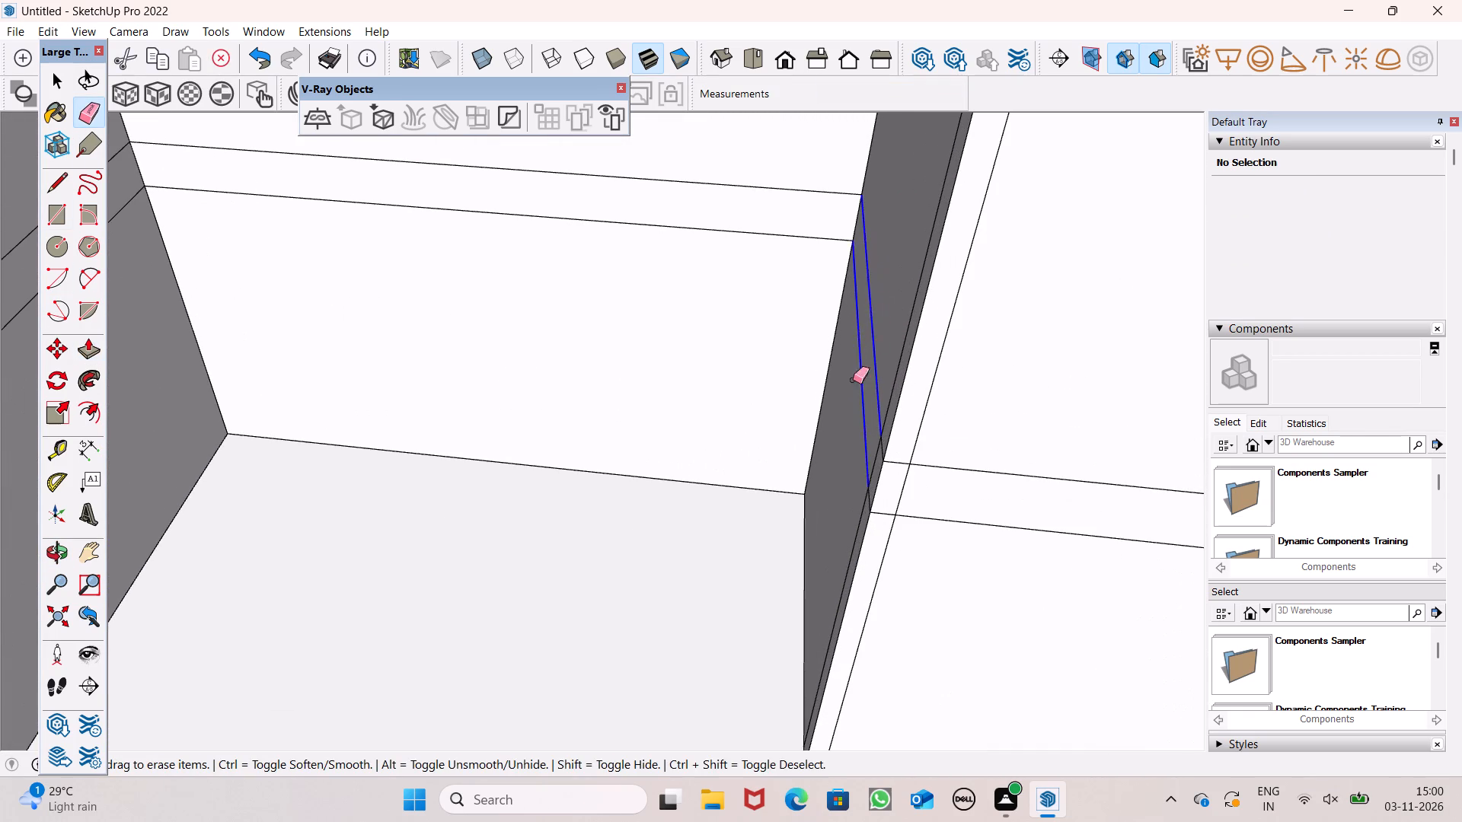
{"action": "left_click_drag", "start_coordinate": [853, 380], "coordinate": [850, 413]}
Erase the remaining vertical seam and short band-line edges along the outer end of the return wall's inner face.
{"action": "middle_click_drag", "start_coordinate": [859, 448], "coordinate": [937, 530]}
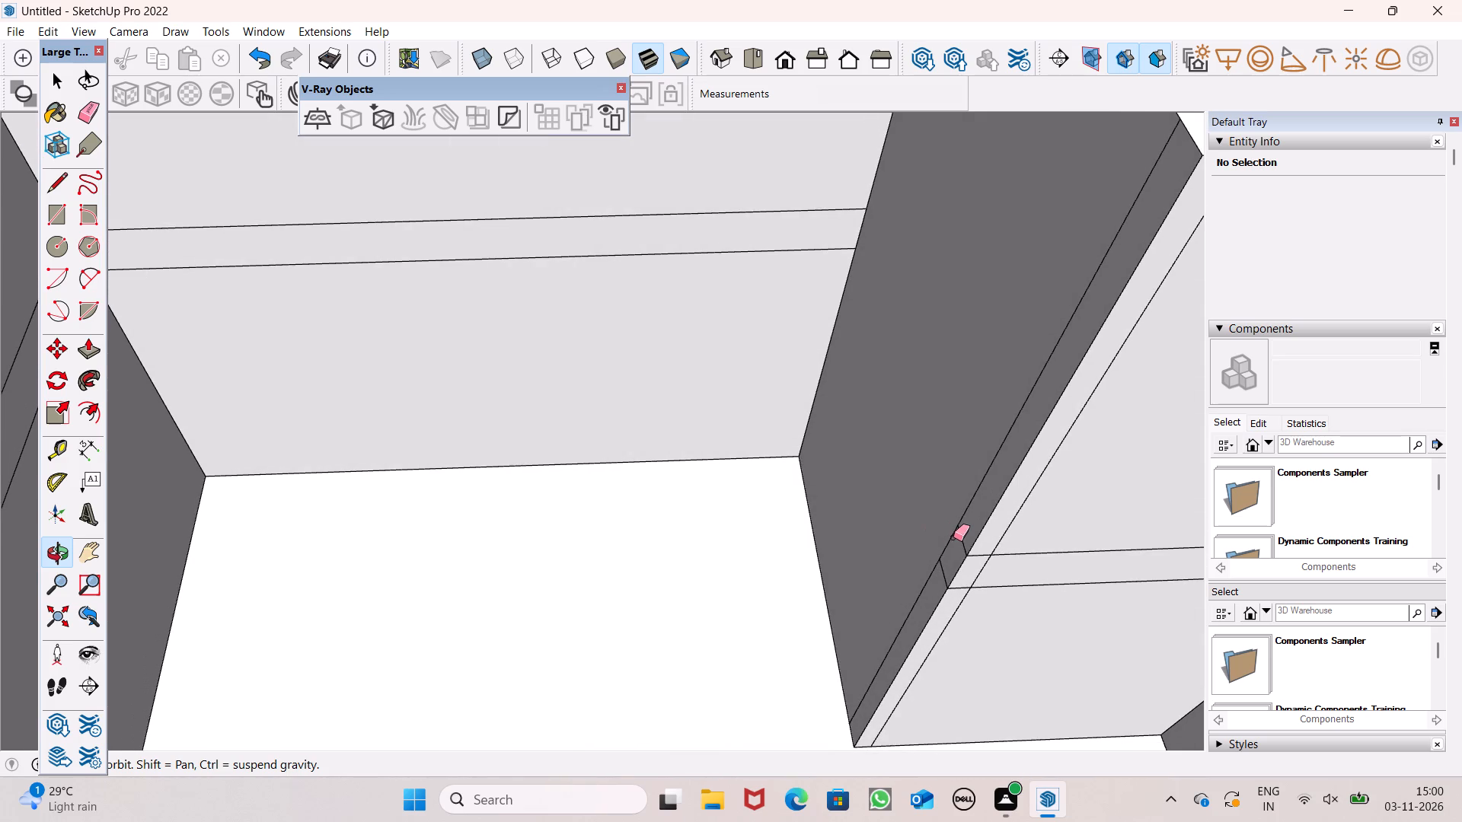
{"action": "scroll", "coordinate": [946, 550], "scroll_direction": "up", "scroll_amount": 3}
{"action": "left_click", "coordinate": [952, 540]}
{"action": "left_click_drag", "start_coordinate": [972, 511], "coordinate": [966, 514]}
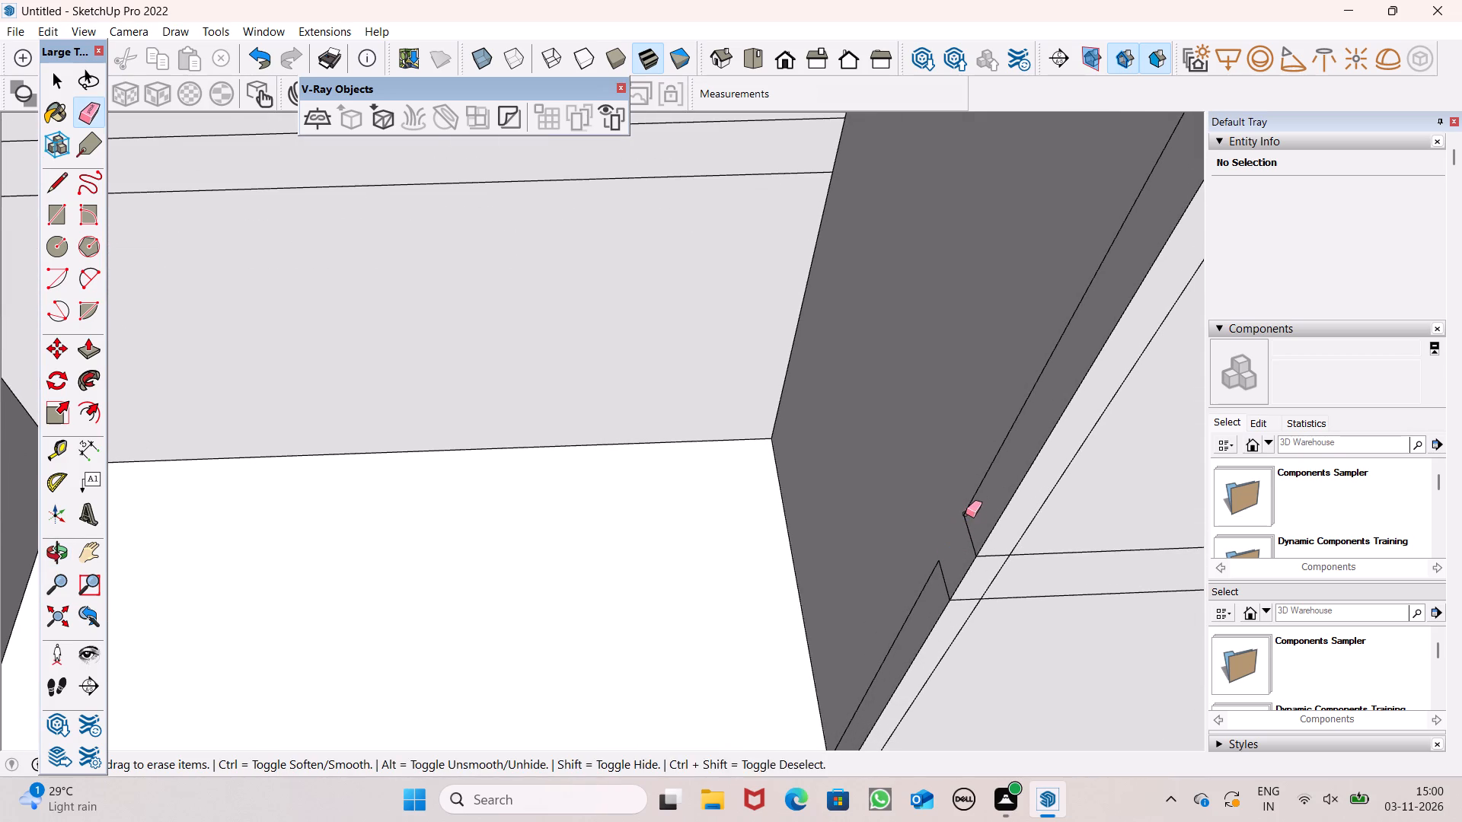
{"action": "left_click_drag", "start_coordinate": [966, 514], "coordinate": [963, 515]}
{"action": "left_click_drag", "start_coordinate": [958, 556], "coordinate": [936, 558]}
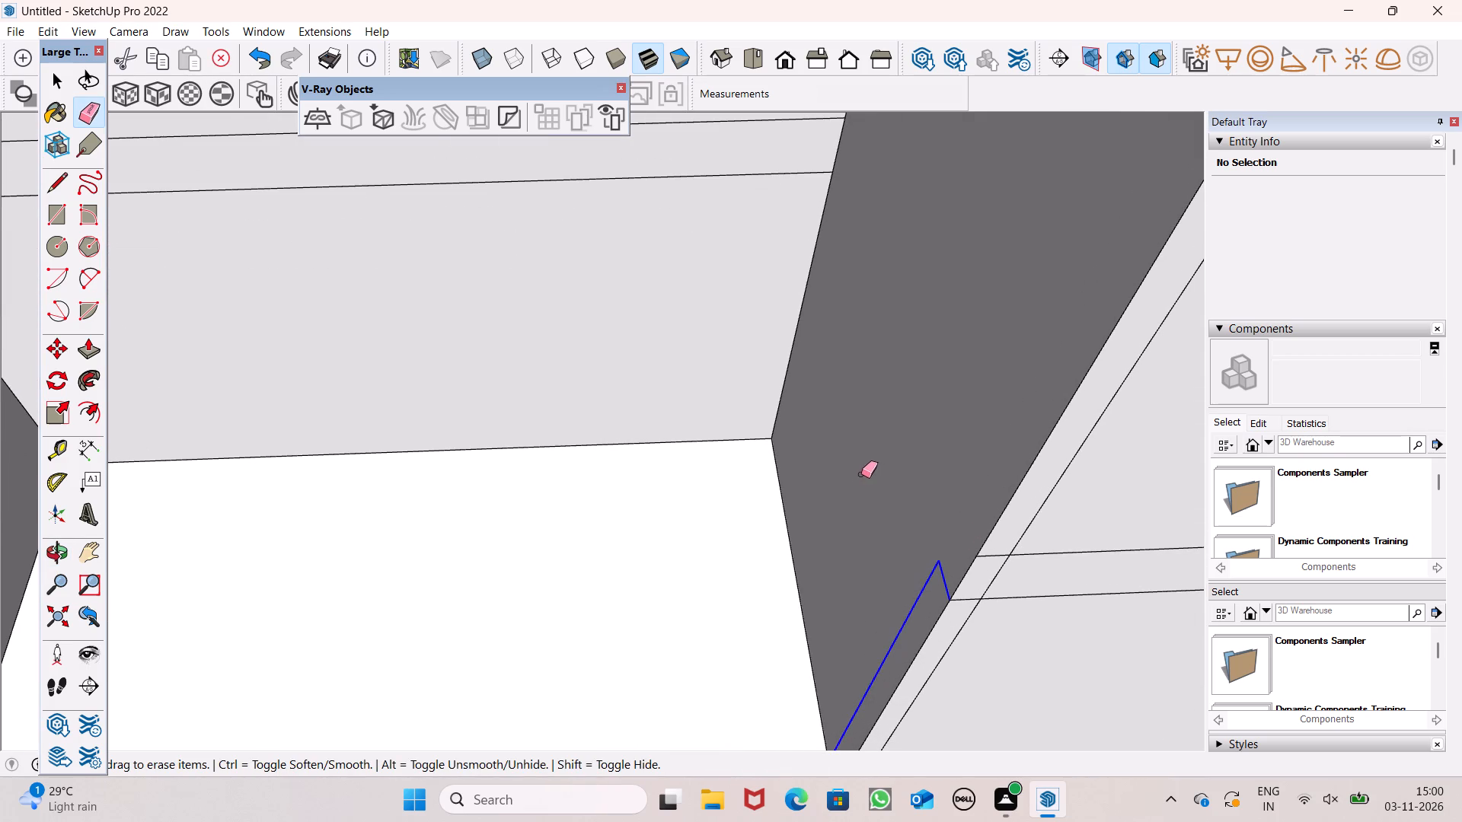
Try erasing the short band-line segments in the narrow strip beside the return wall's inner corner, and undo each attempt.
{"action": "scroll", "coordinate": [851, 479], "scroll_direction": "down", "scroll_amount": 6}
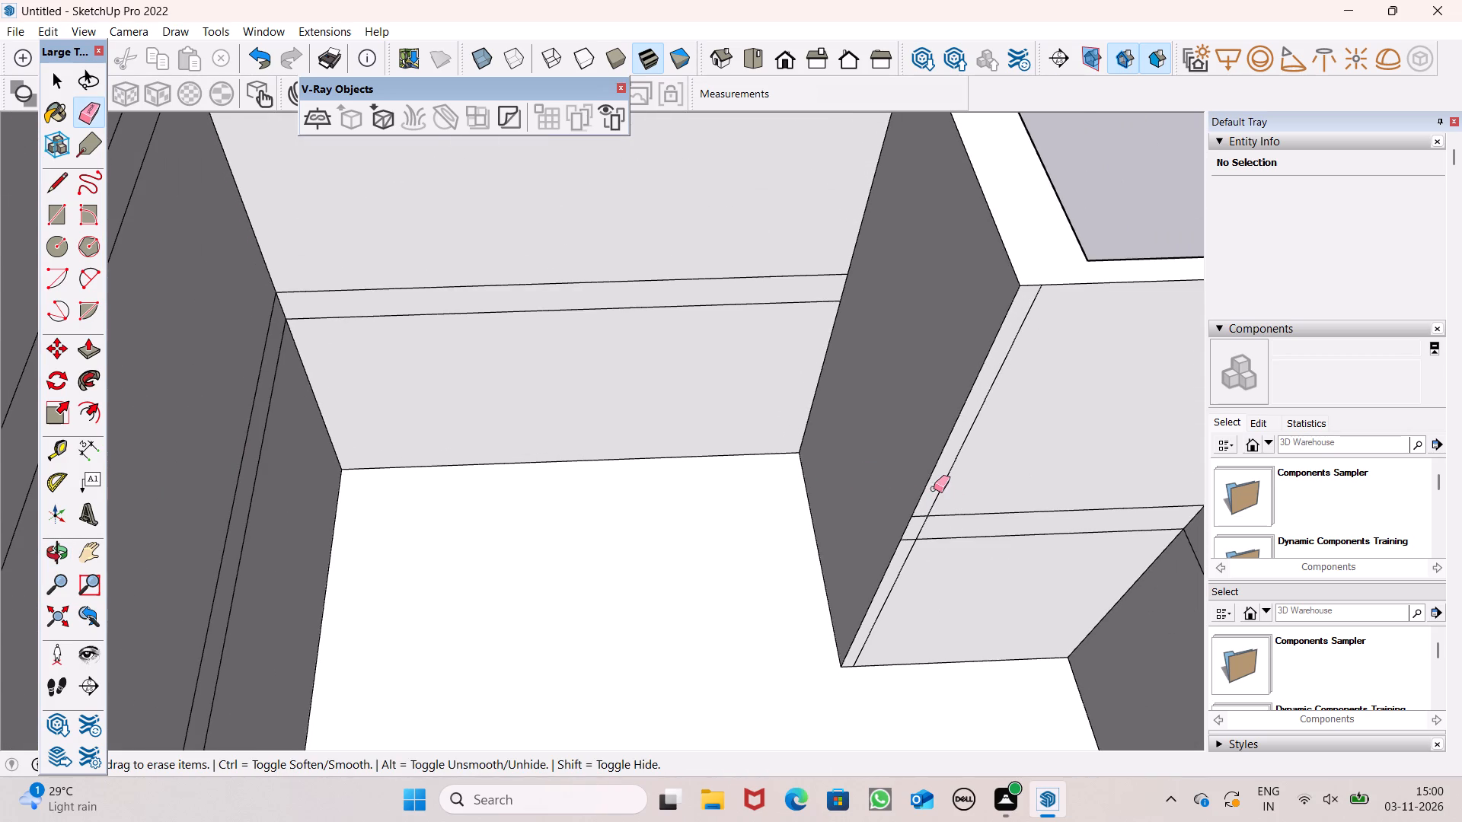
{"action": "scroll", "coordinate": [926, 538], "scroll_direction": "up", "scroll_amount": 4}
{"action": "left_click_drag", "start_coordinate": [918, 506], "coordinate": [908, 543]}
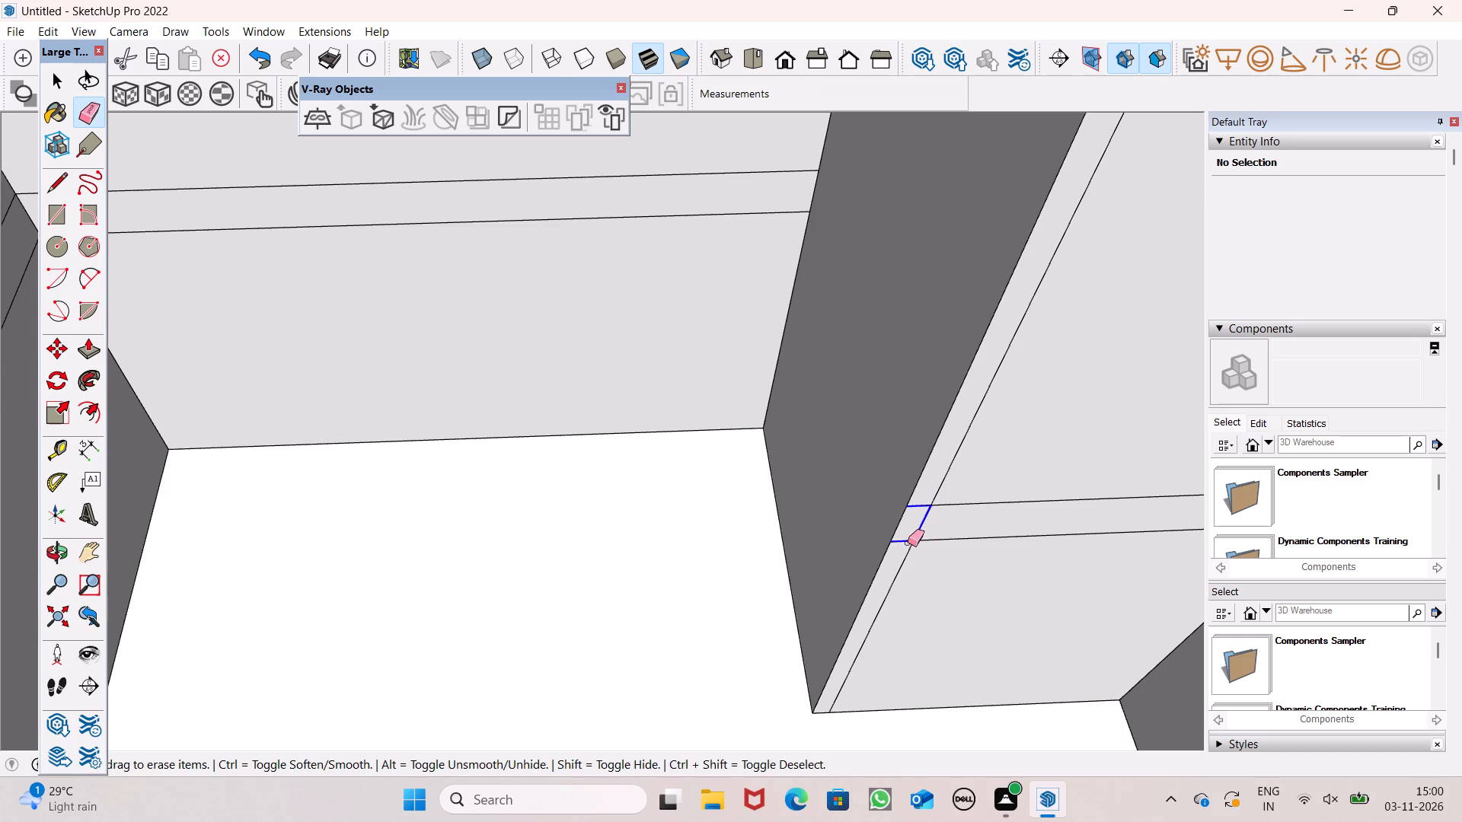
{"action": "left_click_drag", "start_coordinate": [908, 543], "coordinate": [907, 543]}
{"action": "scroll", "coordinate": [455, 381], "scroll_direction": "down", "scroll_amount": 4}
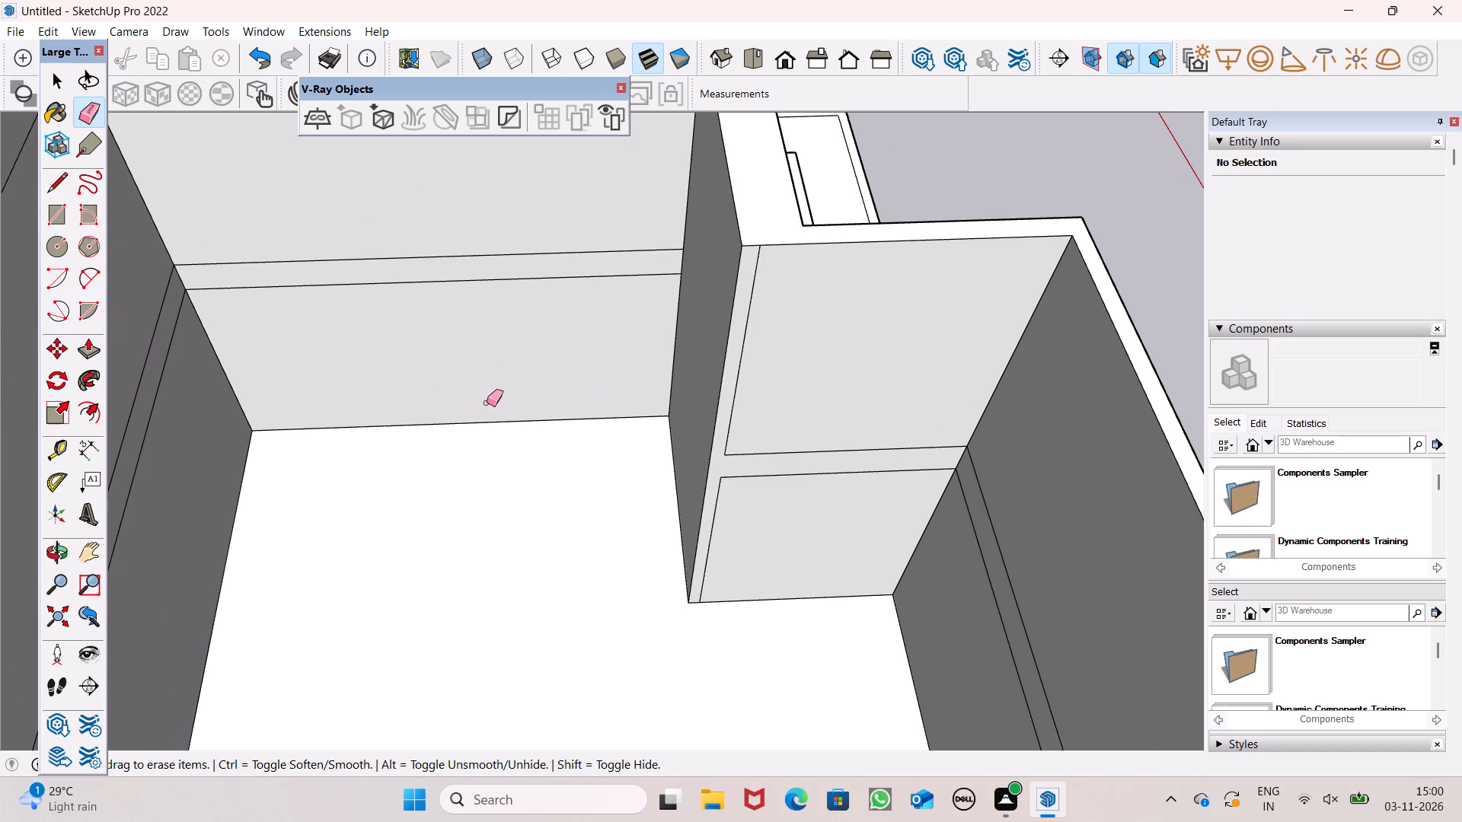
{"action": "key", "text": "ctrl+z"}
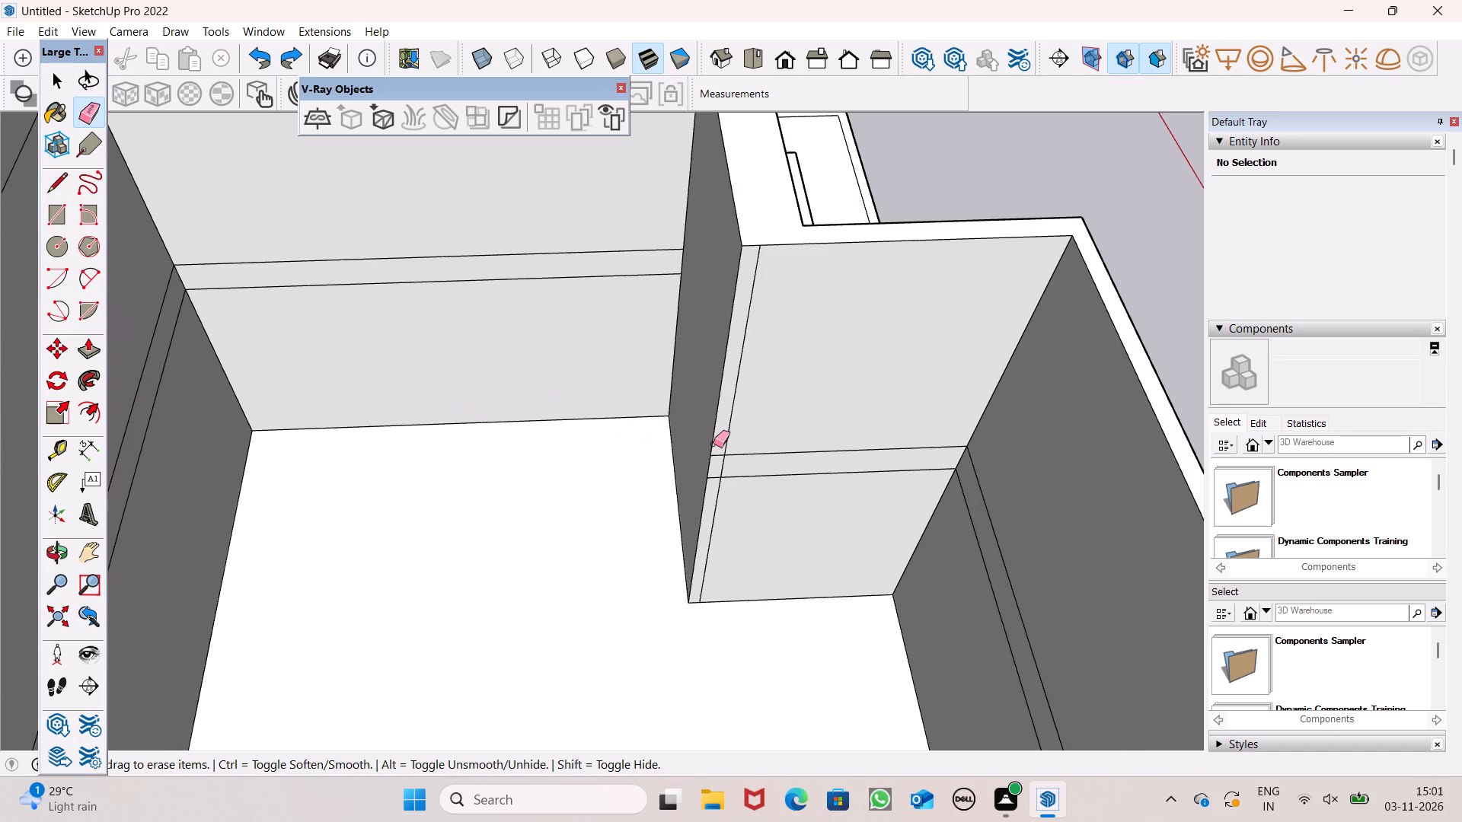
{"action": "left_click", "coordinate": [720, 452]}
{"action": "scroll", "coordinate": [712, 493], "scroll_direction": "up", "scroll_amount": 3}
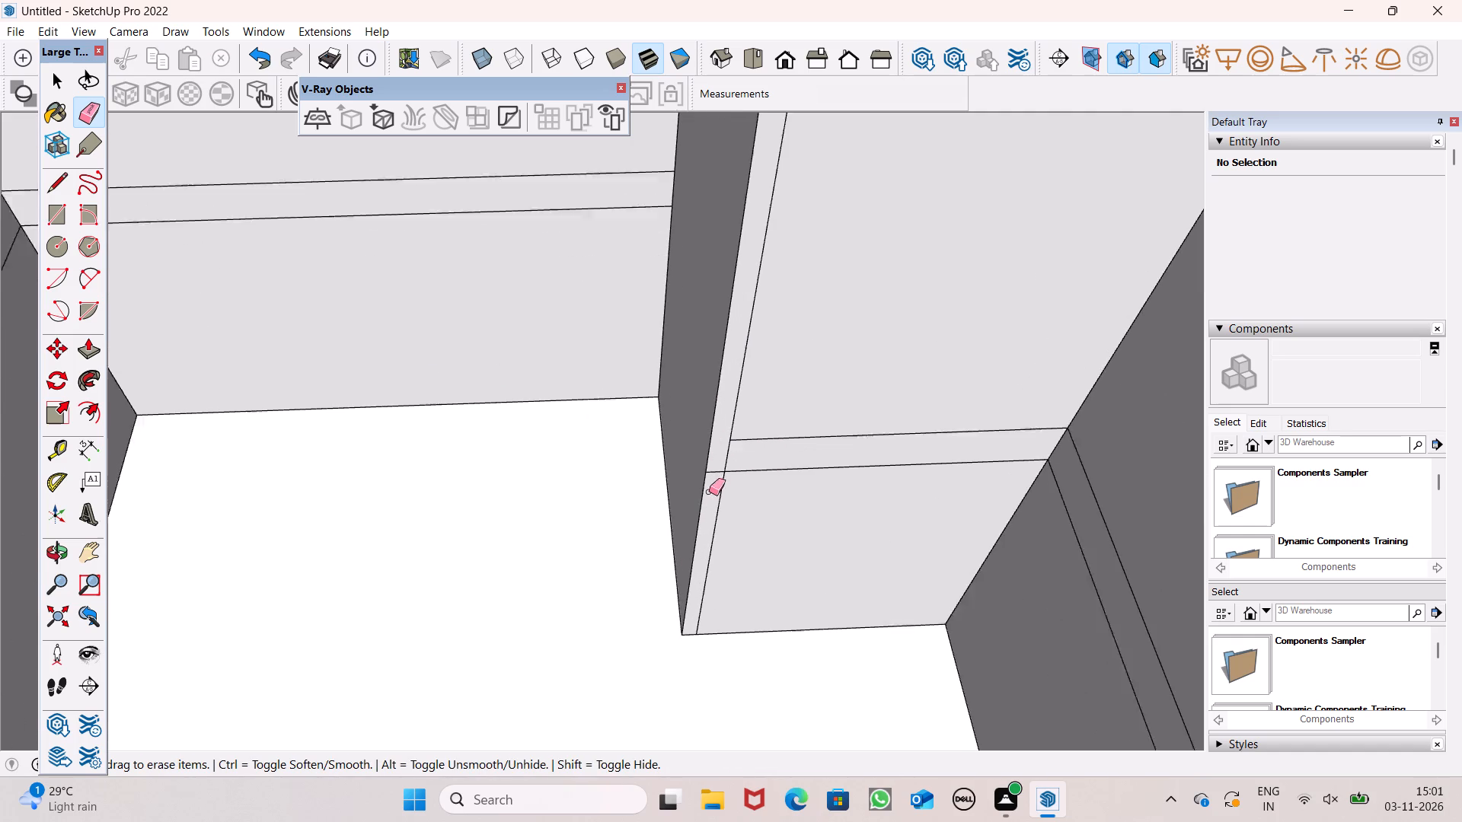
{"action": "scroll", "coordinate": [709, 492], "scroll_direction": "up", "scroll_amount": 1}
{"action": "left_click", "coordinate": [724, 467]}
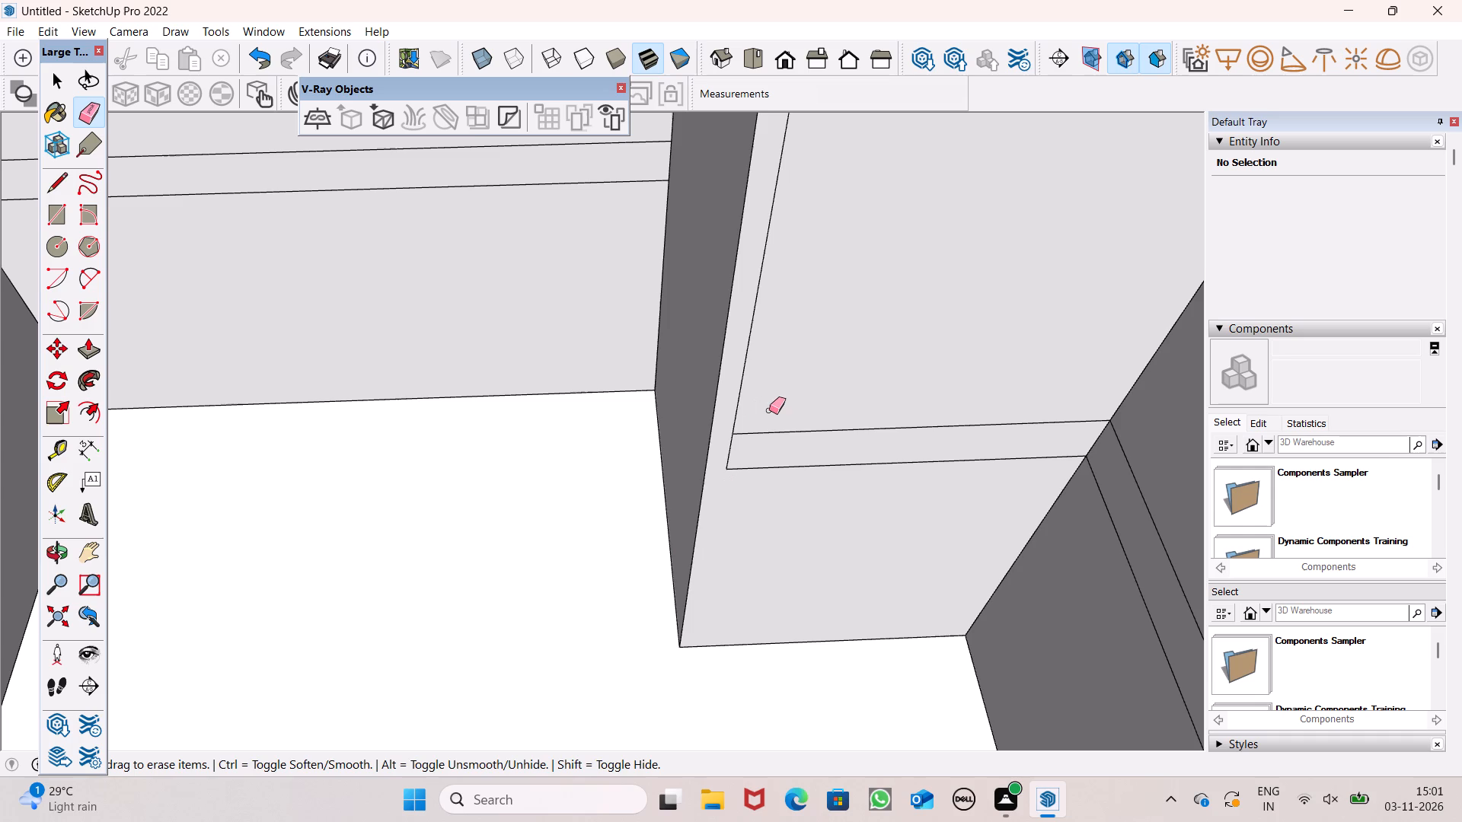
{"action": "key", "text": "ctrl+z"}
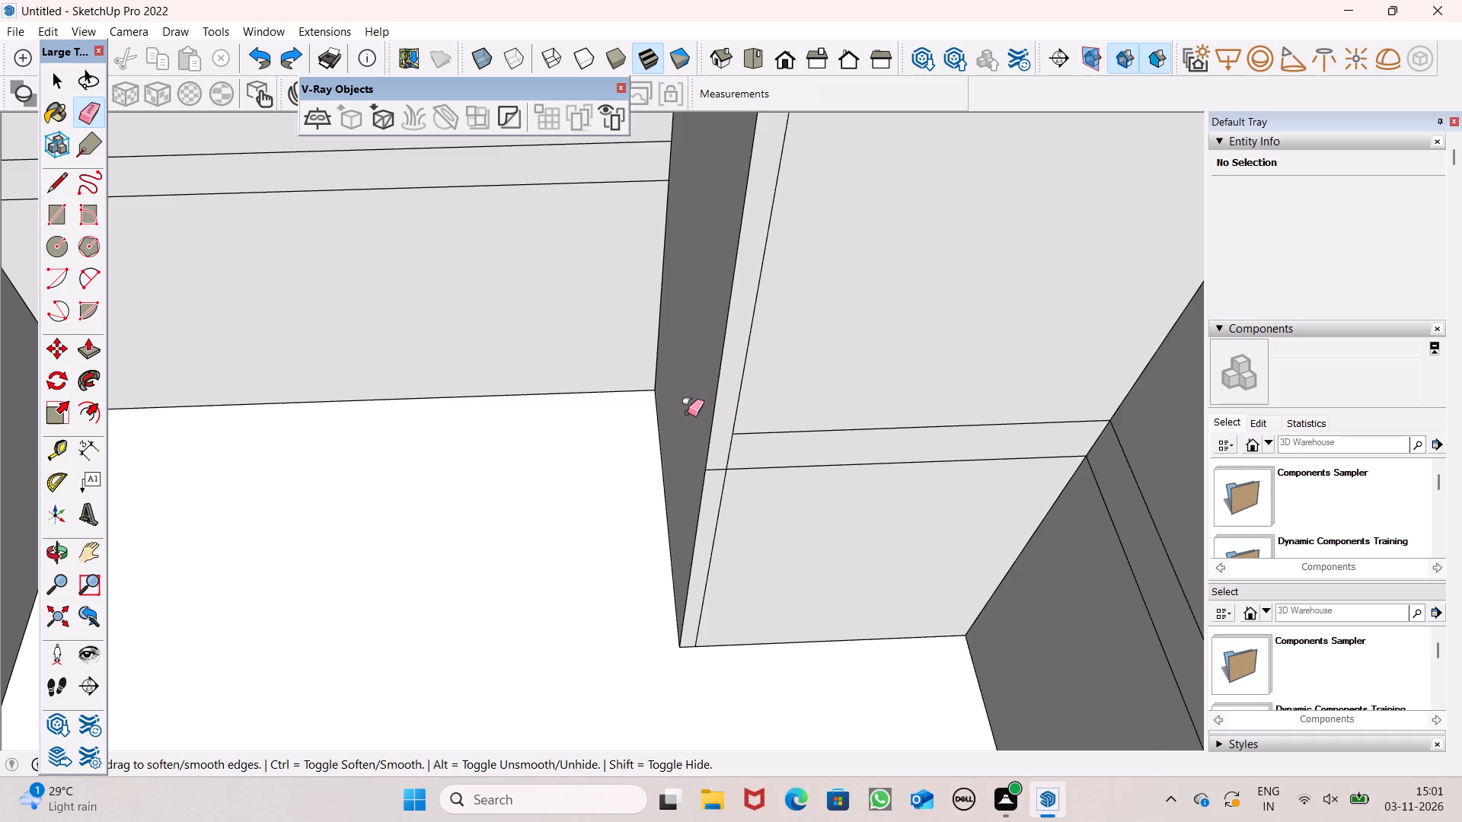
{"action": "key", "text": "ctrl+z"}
Erase the two short band-line segments crossing the narrow strip beside the return wall's corner, keeping its vertical edge.
{"action": "scroll", "coordinate": [688, 413], "scroll_direction": "down", "scroll_amount": 1}
{"action": "scroll", "coordinate": [710, 450], "scroll_direction": "up", "scroll_amount": 1}
{"action": "scroll", "coordinate": [710, 450], "scroll_direction": "down", "scroll_amount": 1}
{"action": "scroll", "coordinate": [710, 450], "scroll_direction": "up", "scroll_amount": 2}
{"action": "left_click", "coordinate": [720, 427]}
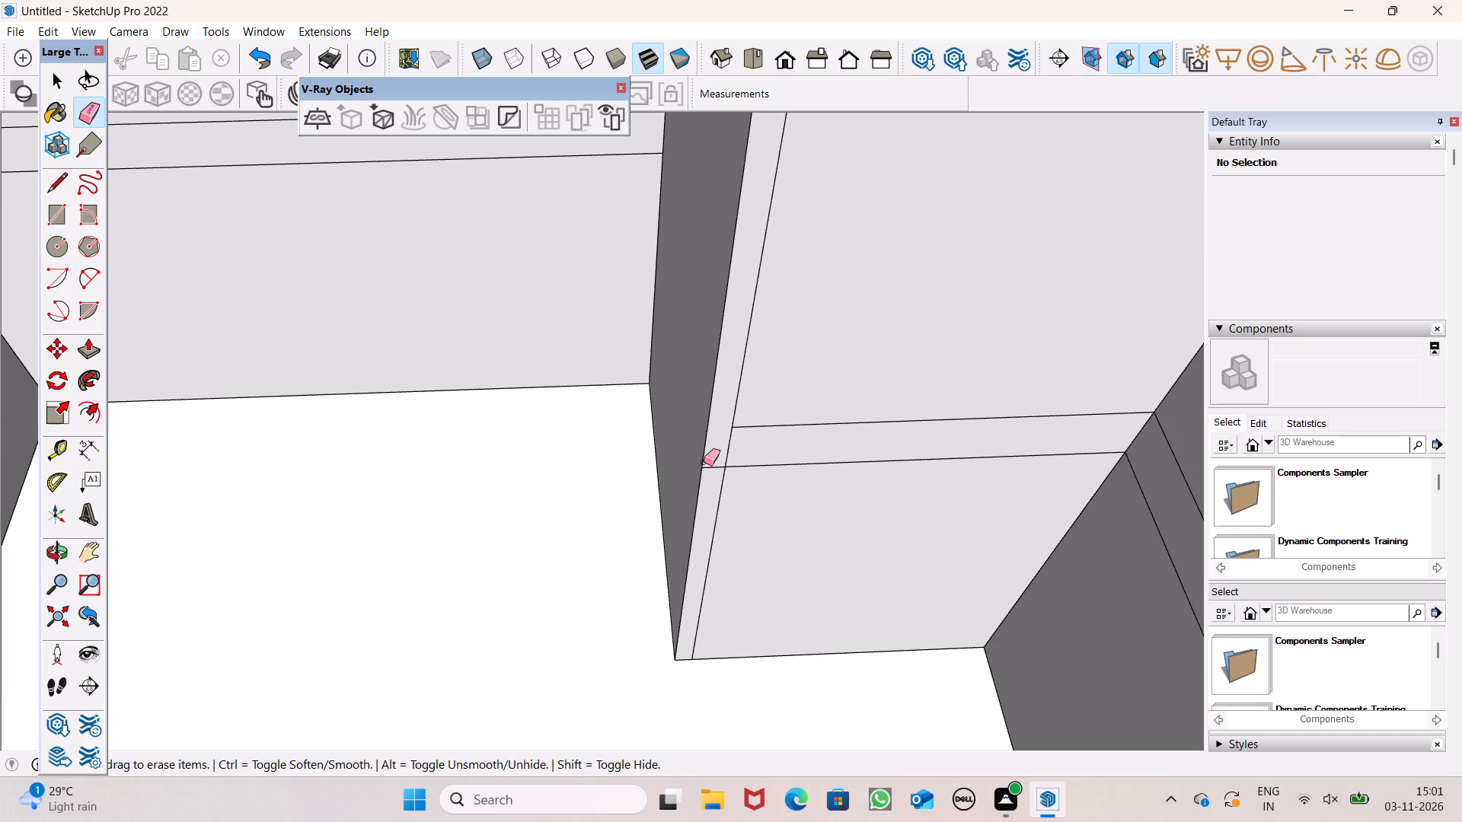
{"action": "left_click", "coordinate": [713, 467]}
{"action": "key", "text": "space"}
Push/Pull the return wall's inner face 6" to remove the narrow strip, and a further 8 7/16" to thin the wall.
{"action": "scroll", "coordinate": [597, 483], "scroll_direction": "down", "scroll_amount": 7}
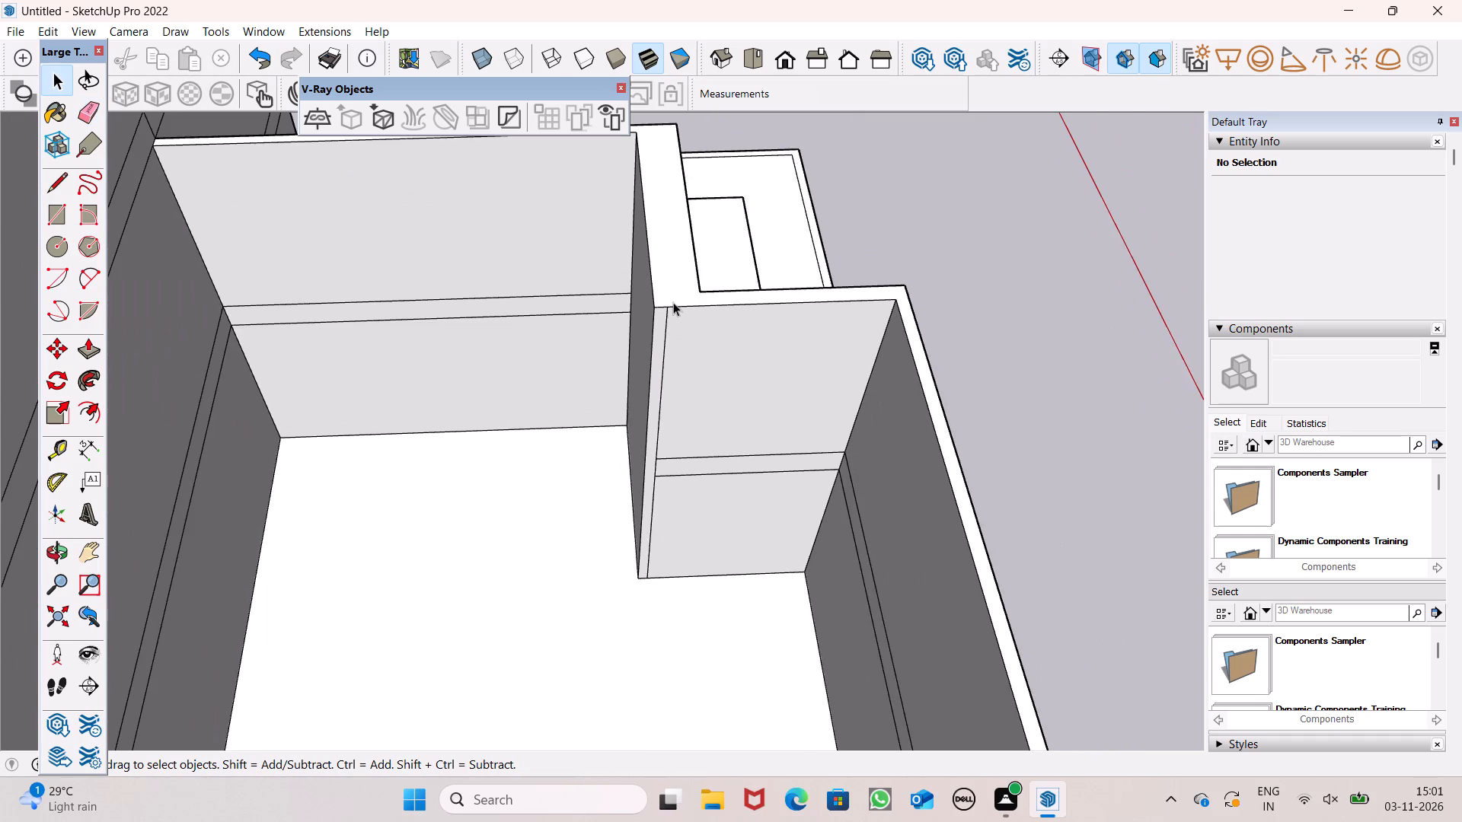
{"action": "scroll", "coordinate": [673, 302], "scroll_direction": "up", "scroll_amount": 3}
{"action": "middle_click_drag", "start_coordinate": [657, 363], "coordinate": [701, 454]}
{"action": "scroll", "coordinate": [701, 452], "scroll_direction": "up", "scroll_amount": 1}
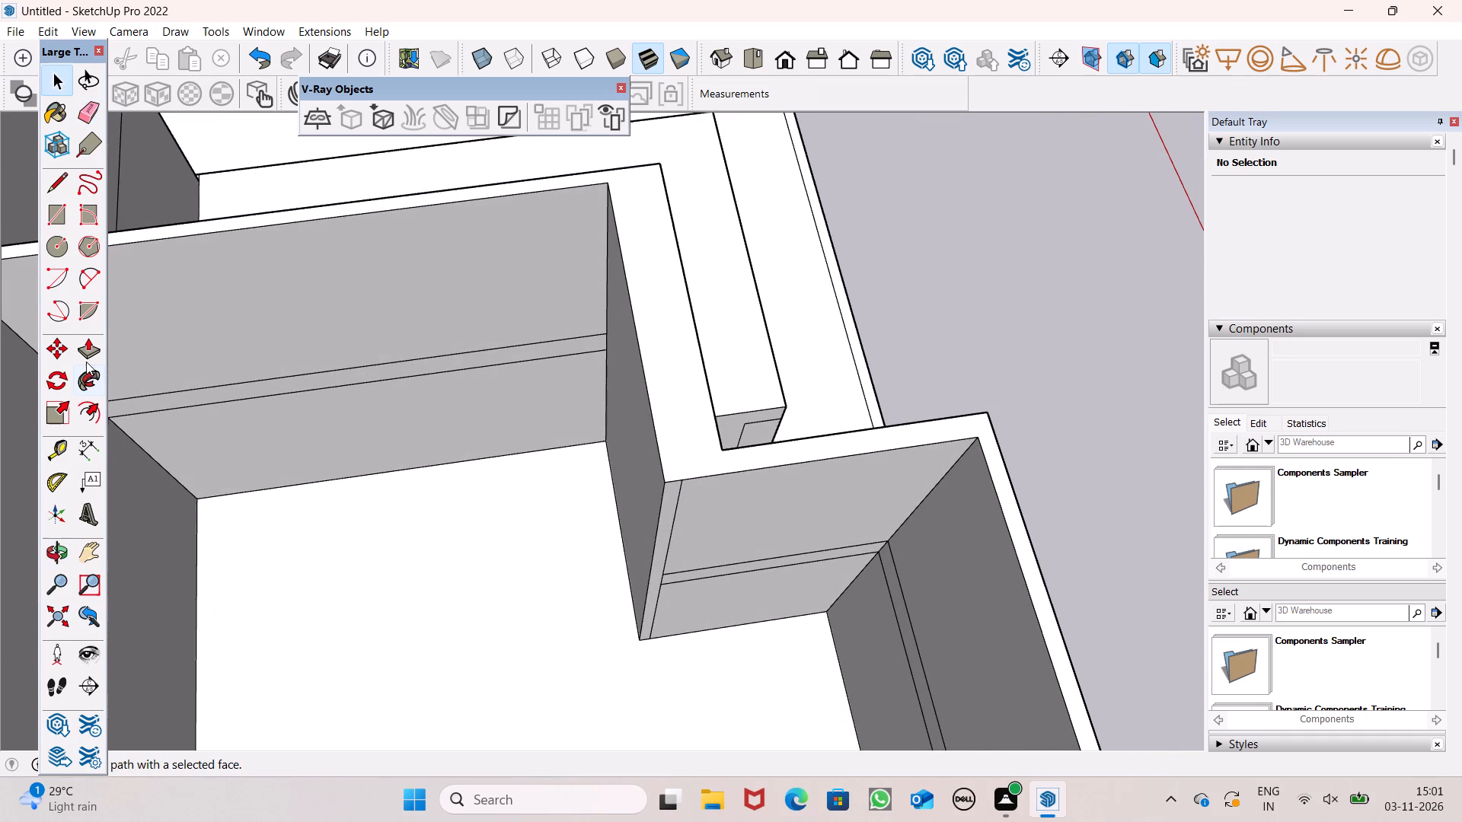
{"action": "left_click", "coordinate": [83, 355]}
{"action": "left_click_drag", "start_coordinate": [637, 419], "coordinate": [656, 419]}
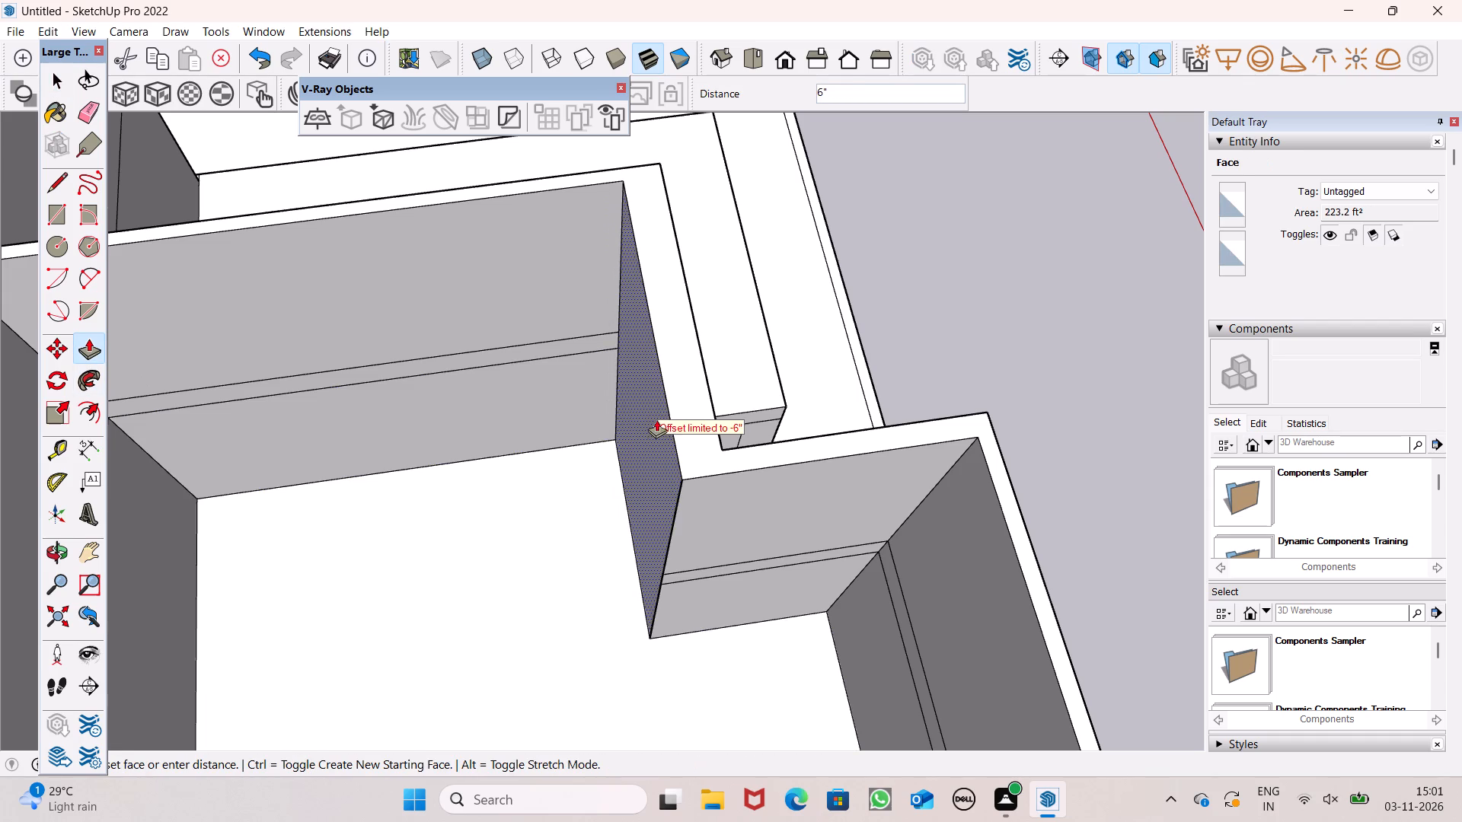
{"action": "left_click_drag", "start_coordinate": [656, 419], "coordinate": [666, 419]}
{"action": "left_click_drag", "start_coordinate": [667, 462], "coordinate": [689, 457]}
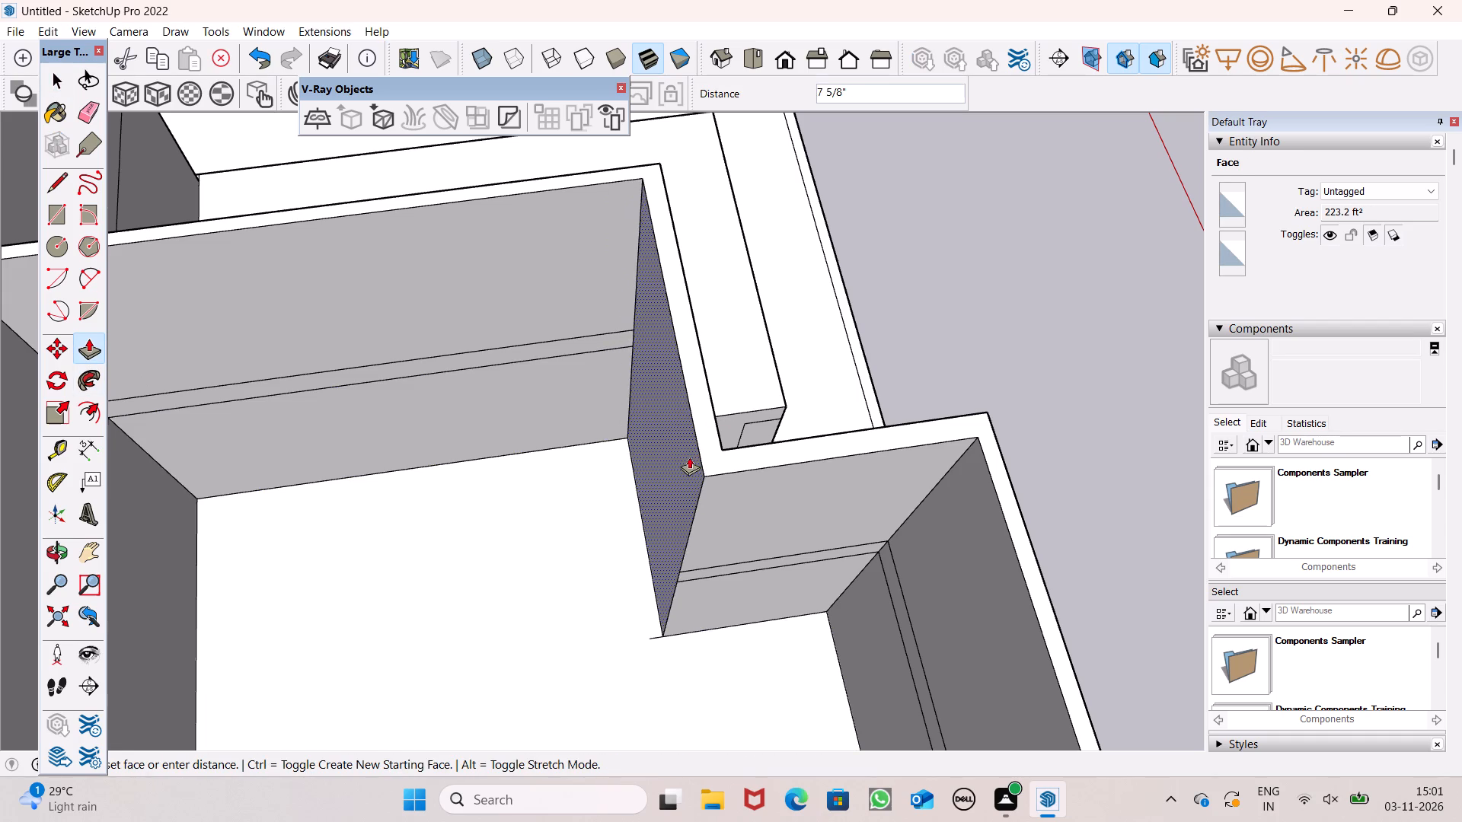
{"action": "left_click_drag", "start_coordinate": [689, 457], "coordinate": [688, 453]}
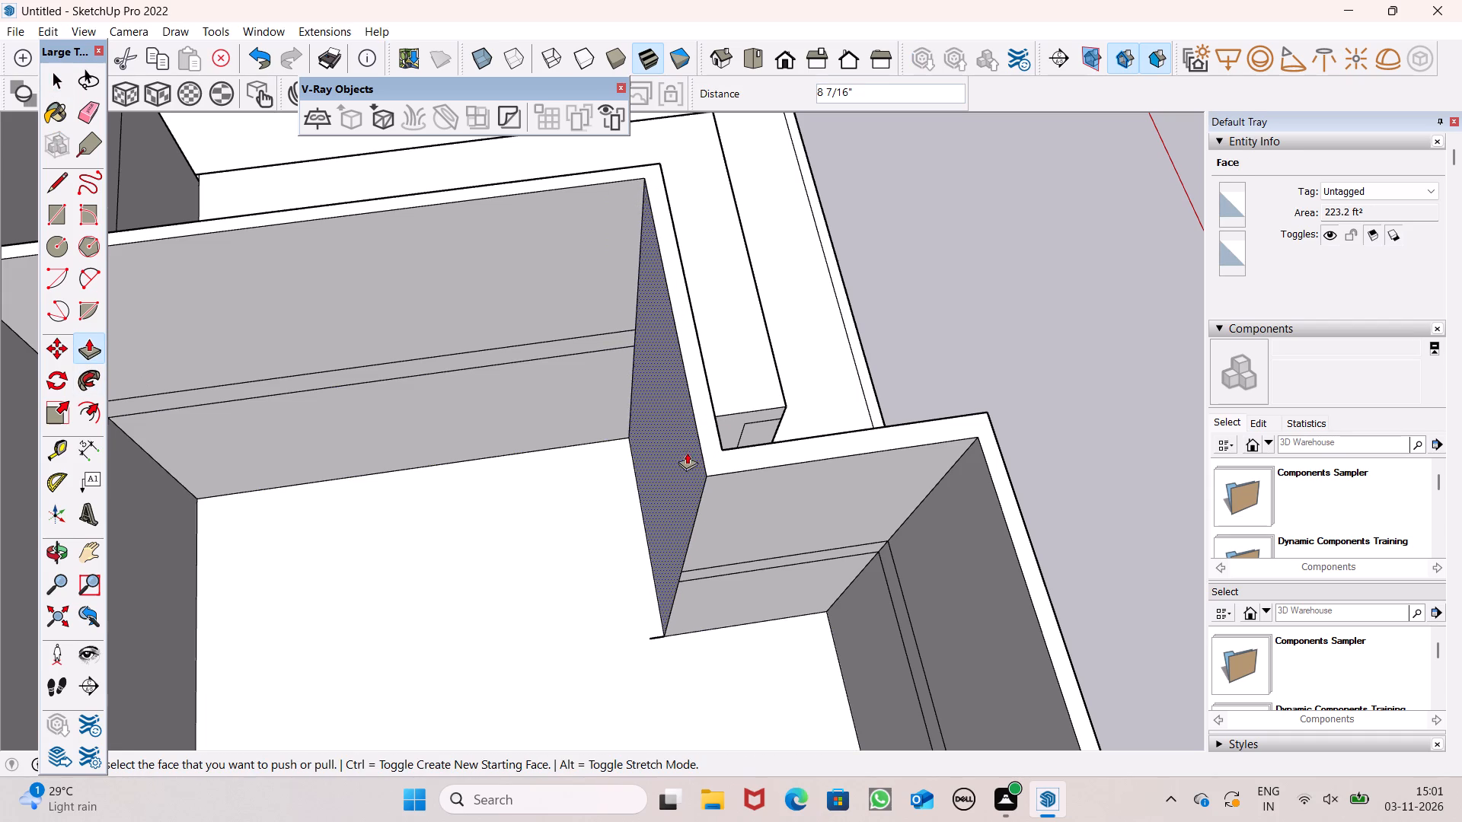
Erase the leftover short edge on the floor at the return wall's inner corner.
{"action": "left_click", "coordinate": [78, 102]}
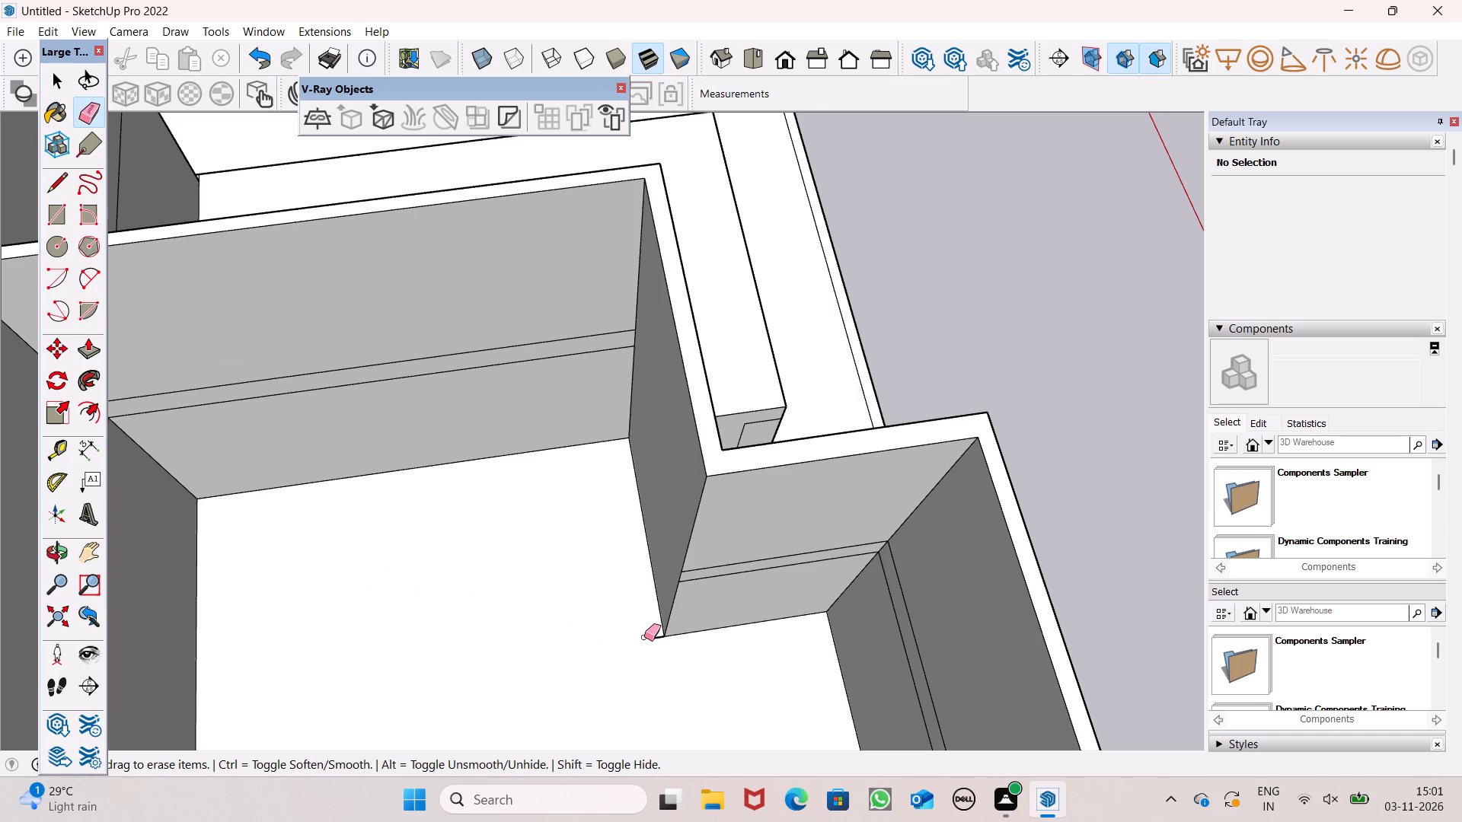
{"action": "left_click_drag", "start_coordinate": [644, 637], "coordinate": [655, 634]}
Examine the low block's stepped walls, the canopy and the adjoining tower facade from outside.
{"action": "scroll", "coordinate": [432, 524], "scroll_direction": "down", "scroll_amount": 1}
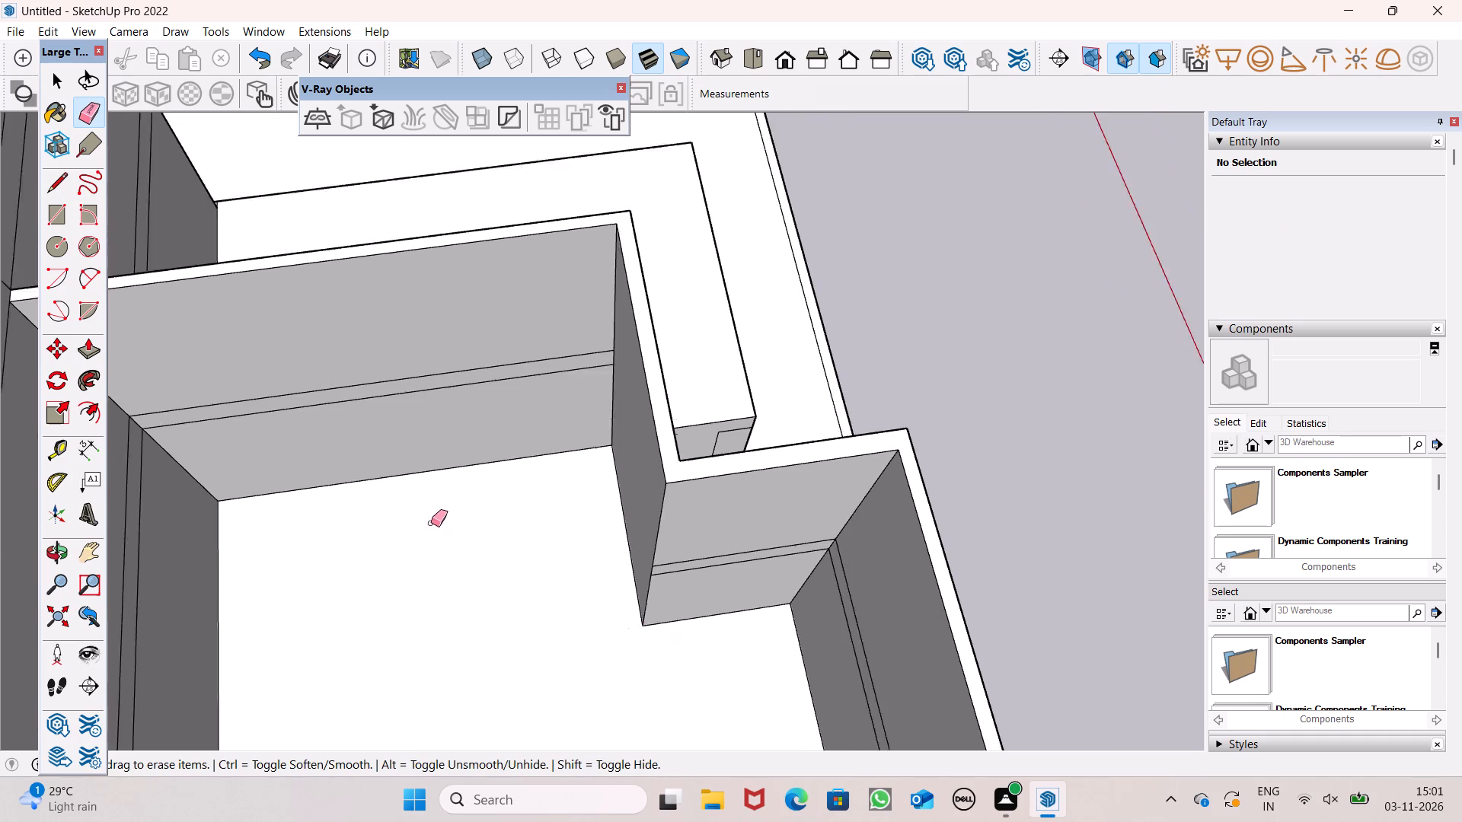
{"action": "scroll", "coordinate": [431, 523], "scroll_direction": "down", "scroll_amount": 1}
{"action": "middle_click_drag", "start_coordinate": [611, 637], "coordinate": [364, 502]}
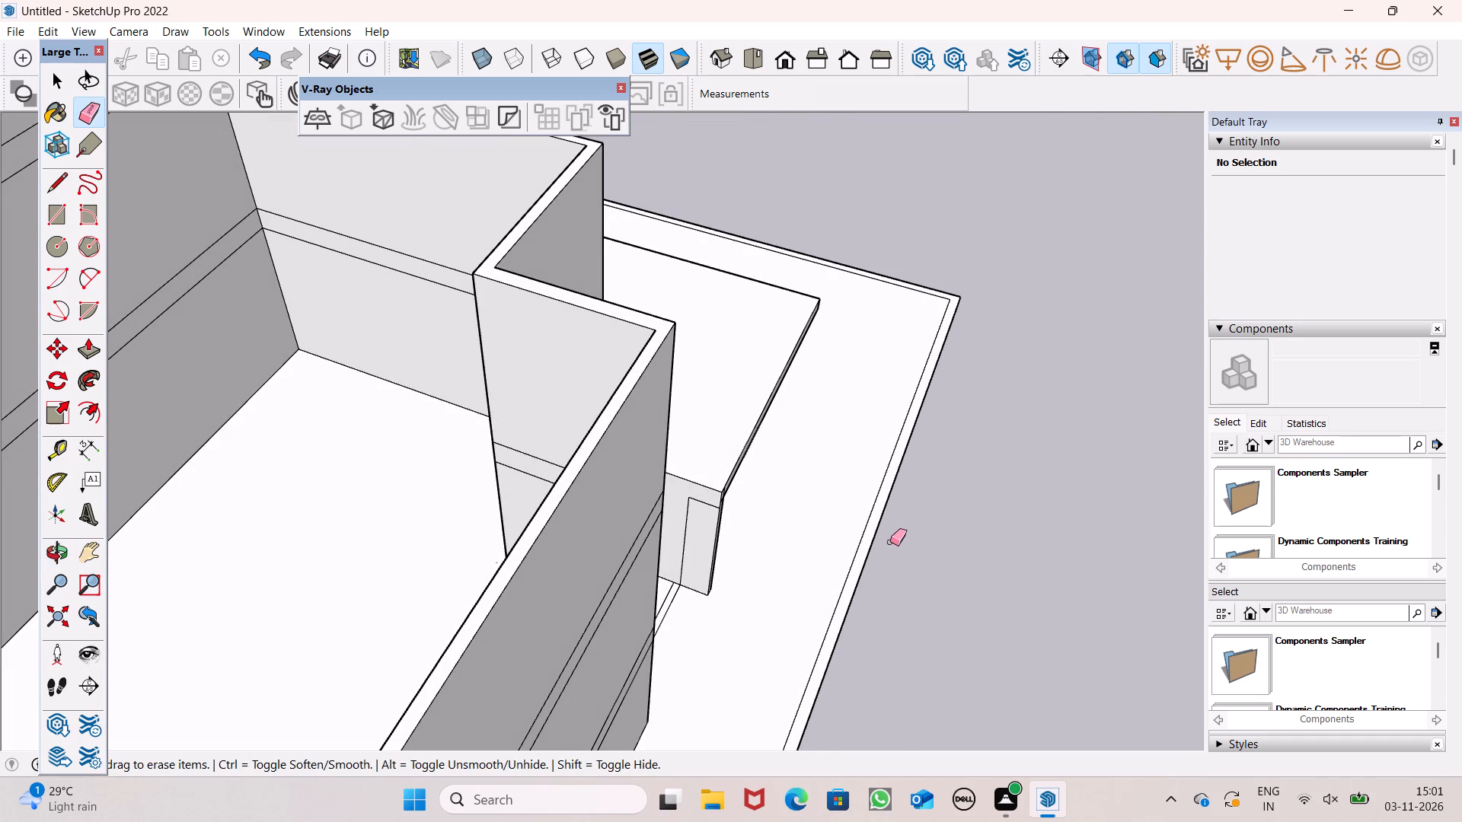
{"action": "scroll", "coordinate": [771, 492], "scroll_direction": "down", "scroll_amount": 5}
{"action": "middle_click_drag", "start_coordinate": [919, 591], "coordinate": [136, 454]}
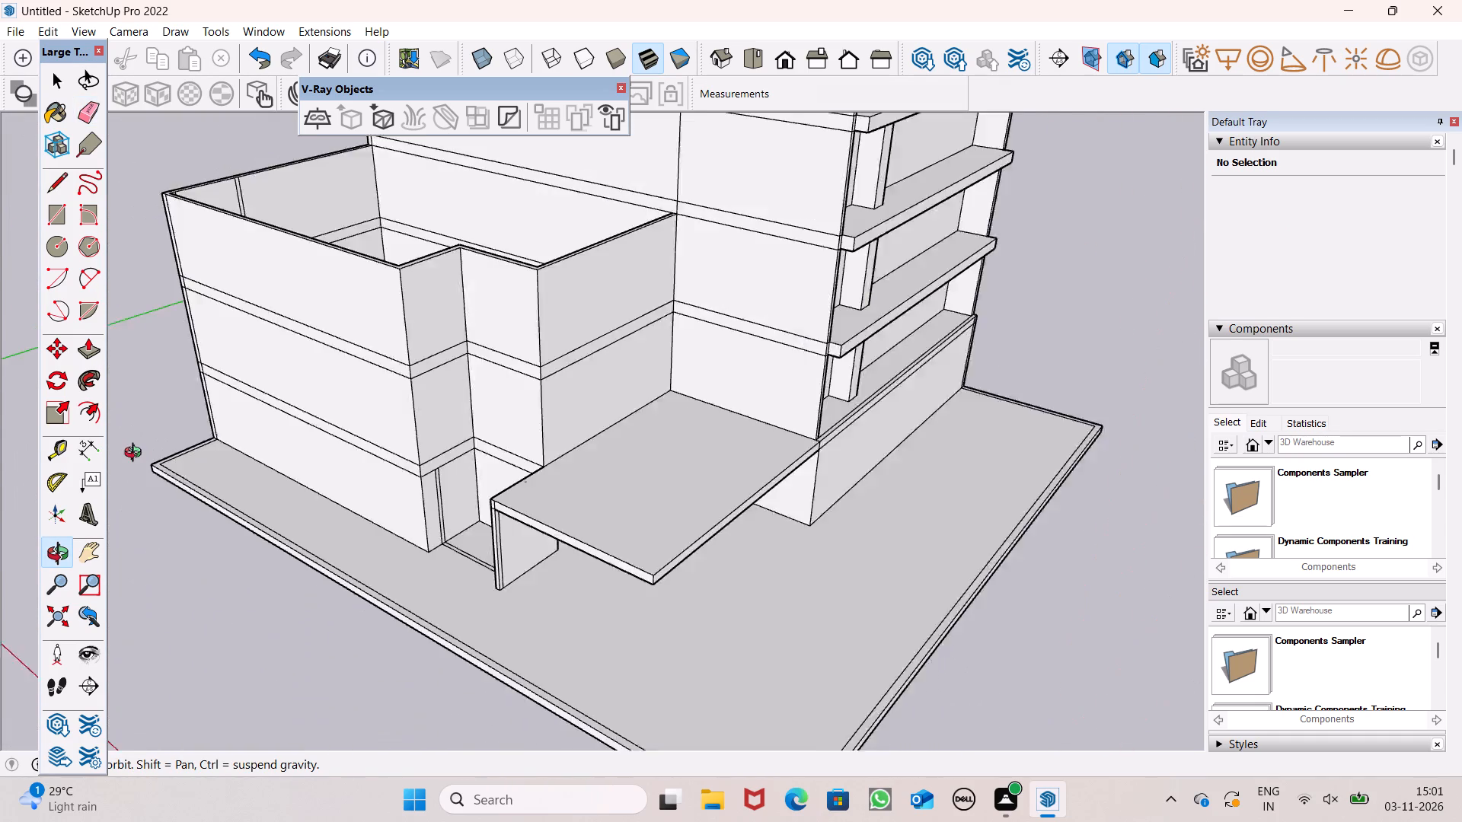
{"action": "middle_click_drag", "start_coordinate": [136, 454], "coordinate": [31, 409]}
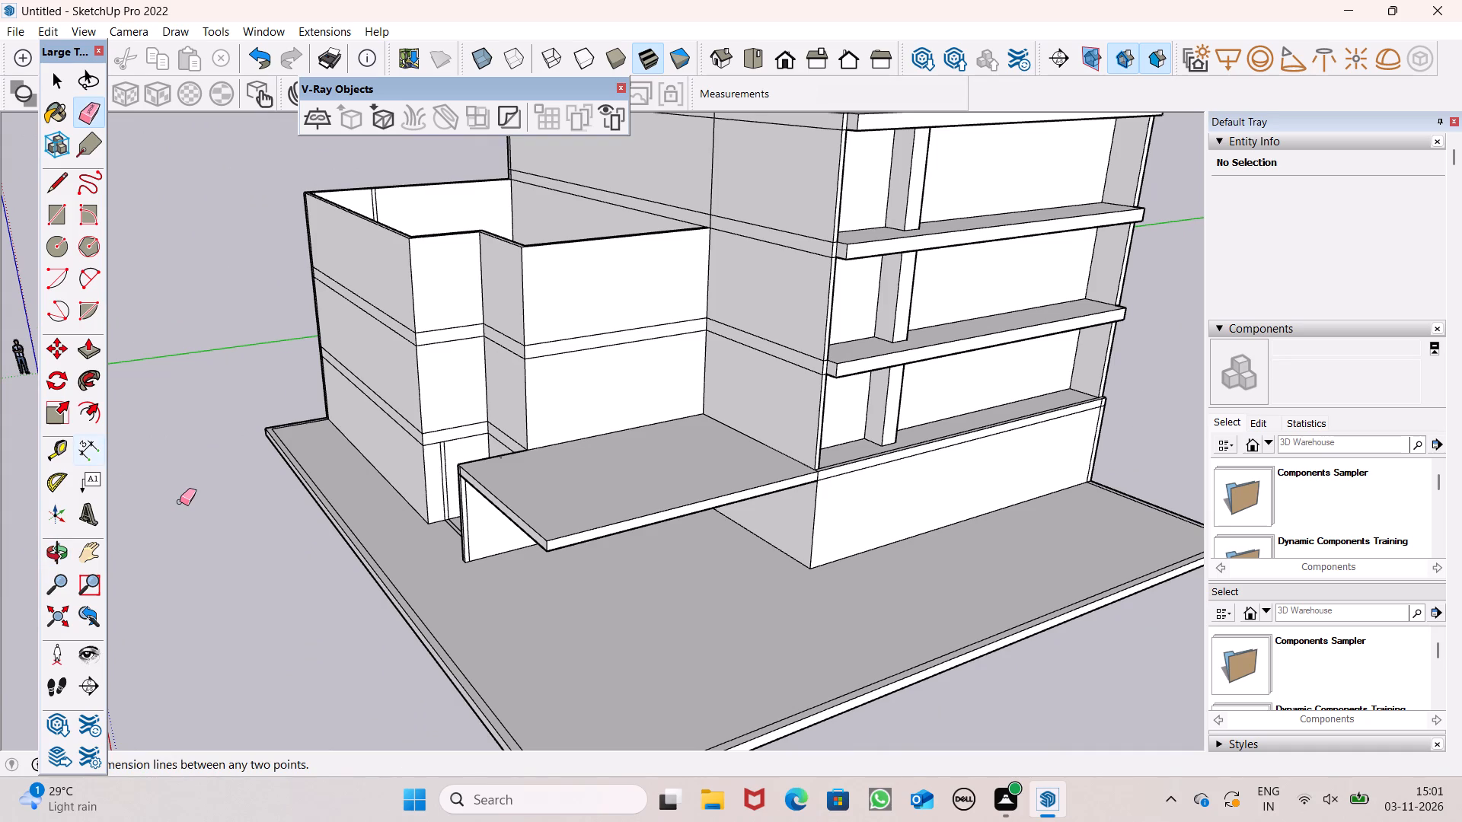
{"action": "middle_click_drag", "start_coordinate": [362, 521], "coordinate": [219, 557]}
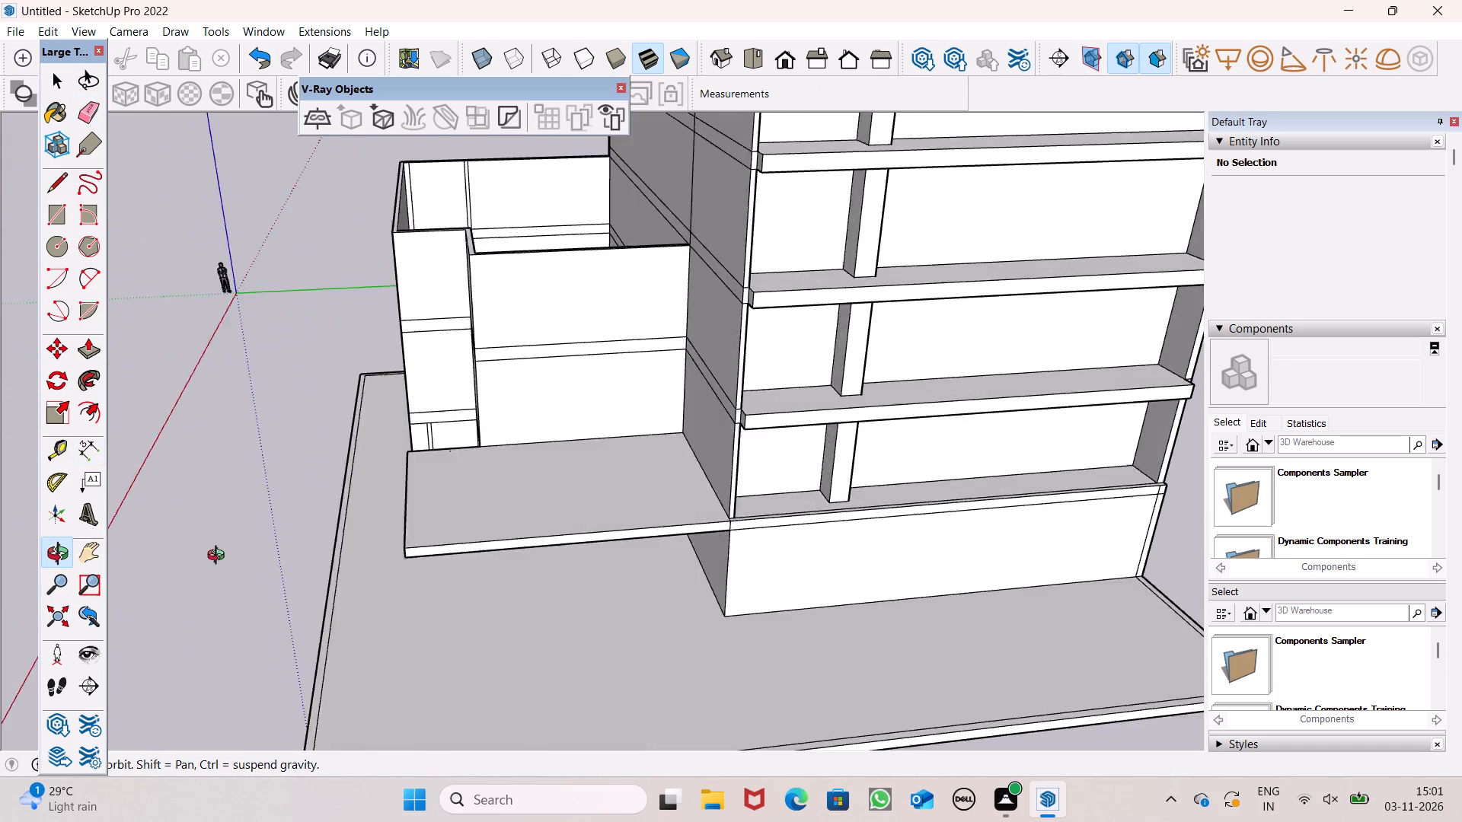
{"action": "middle_click_drag", "start_coordinate": [219, 557], "coordinate": [637, 608]}
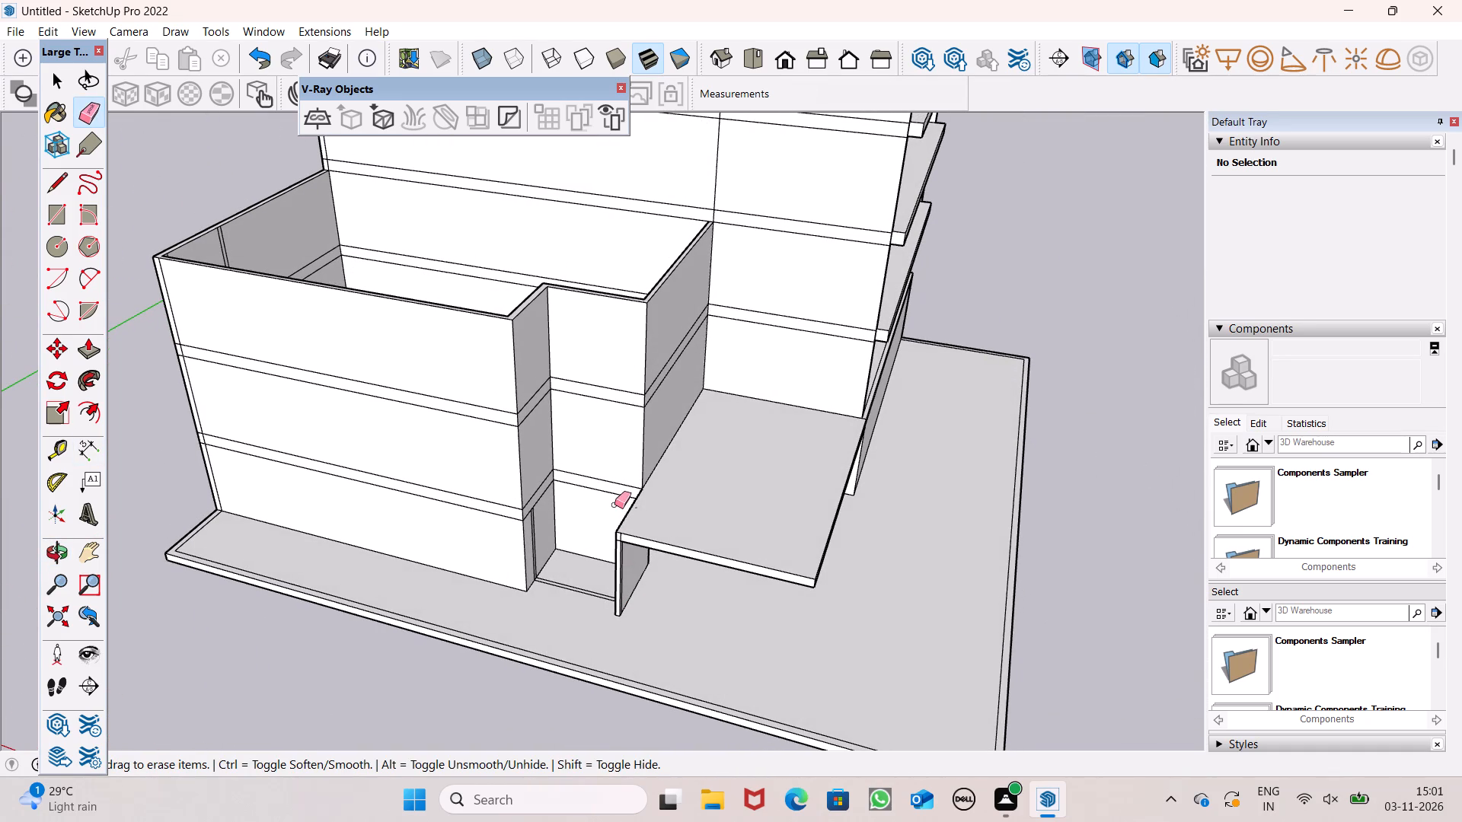
{"action": "middle_click_drag", "start_coordinate": [835, 559], "coordinate": [484, 555]}
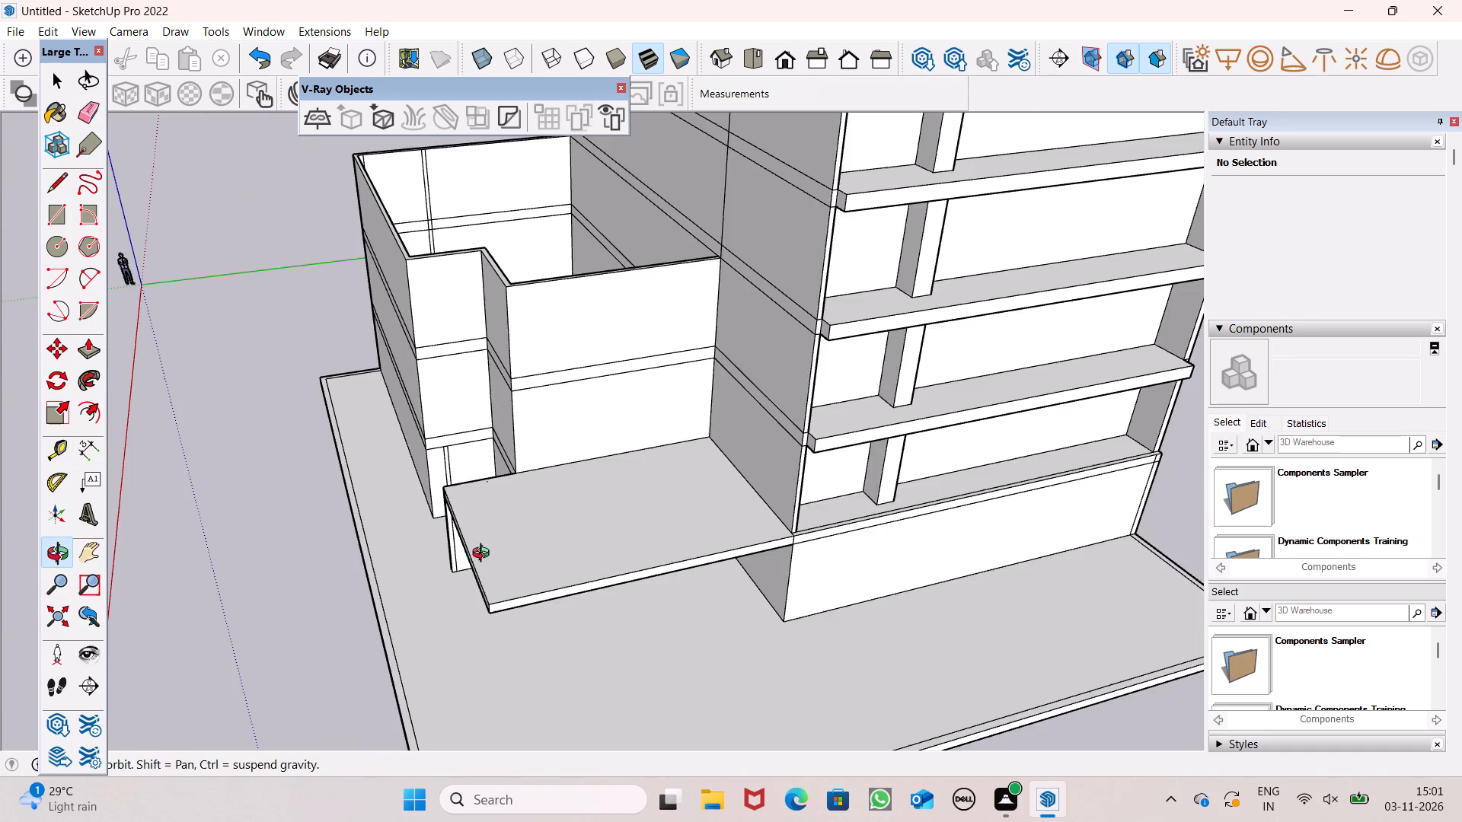
{"action": "middle_click_drag", "start_coordinate": [484, 555], "coordinate": [489, 463]}
{"action": "scroll", "coordinate": [567, 455], "scroll_direction": "up", "scroll_amount": 2}
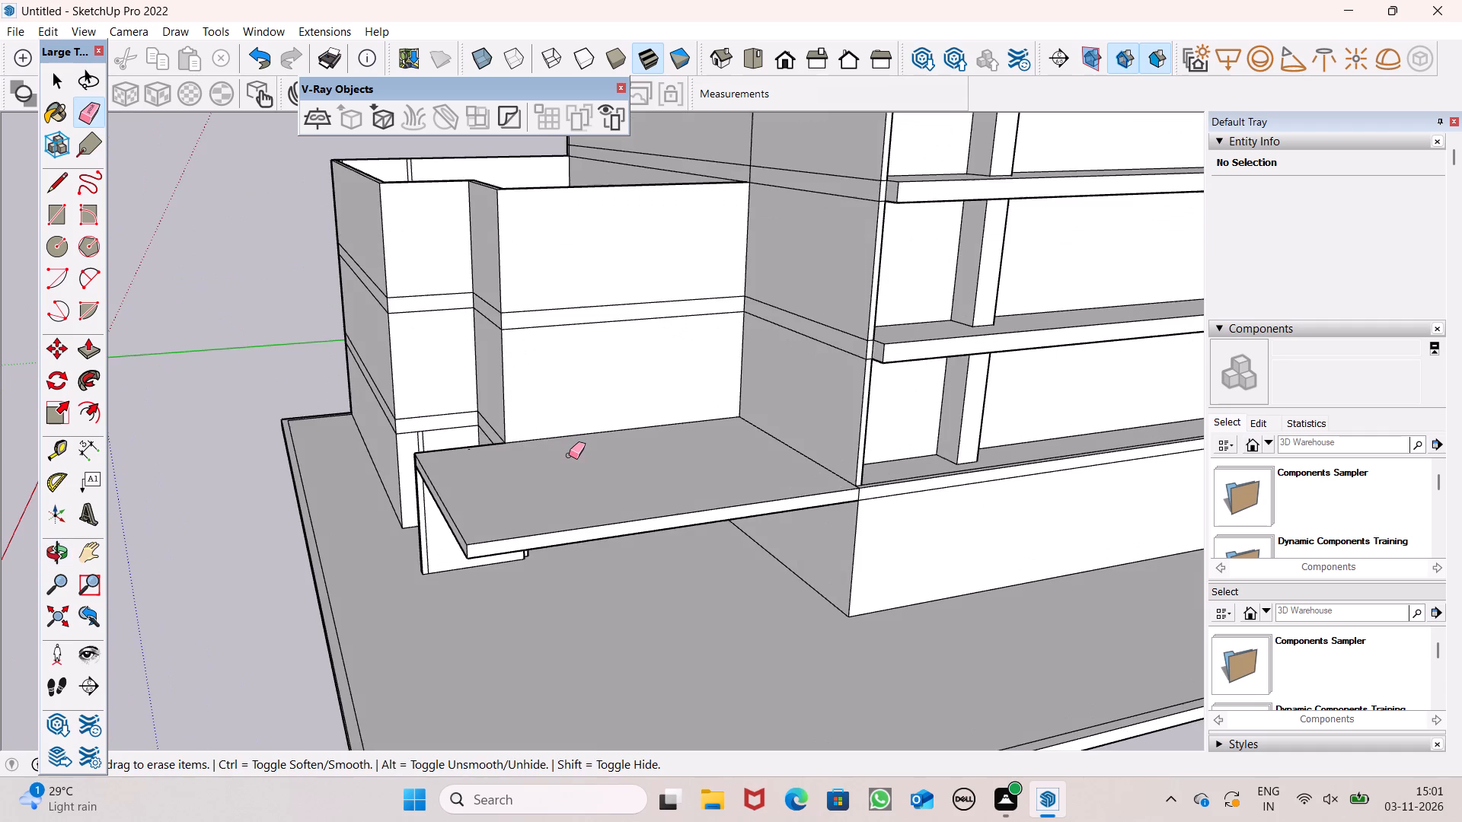
{"action": "scroll", "coordinate": [549, 475], "scroll_direction": "down", "scroll_amount": 1}
{"action": "middle_click_drag", "start_coordinate": [642, 537], "coordinate": [490, 553]}
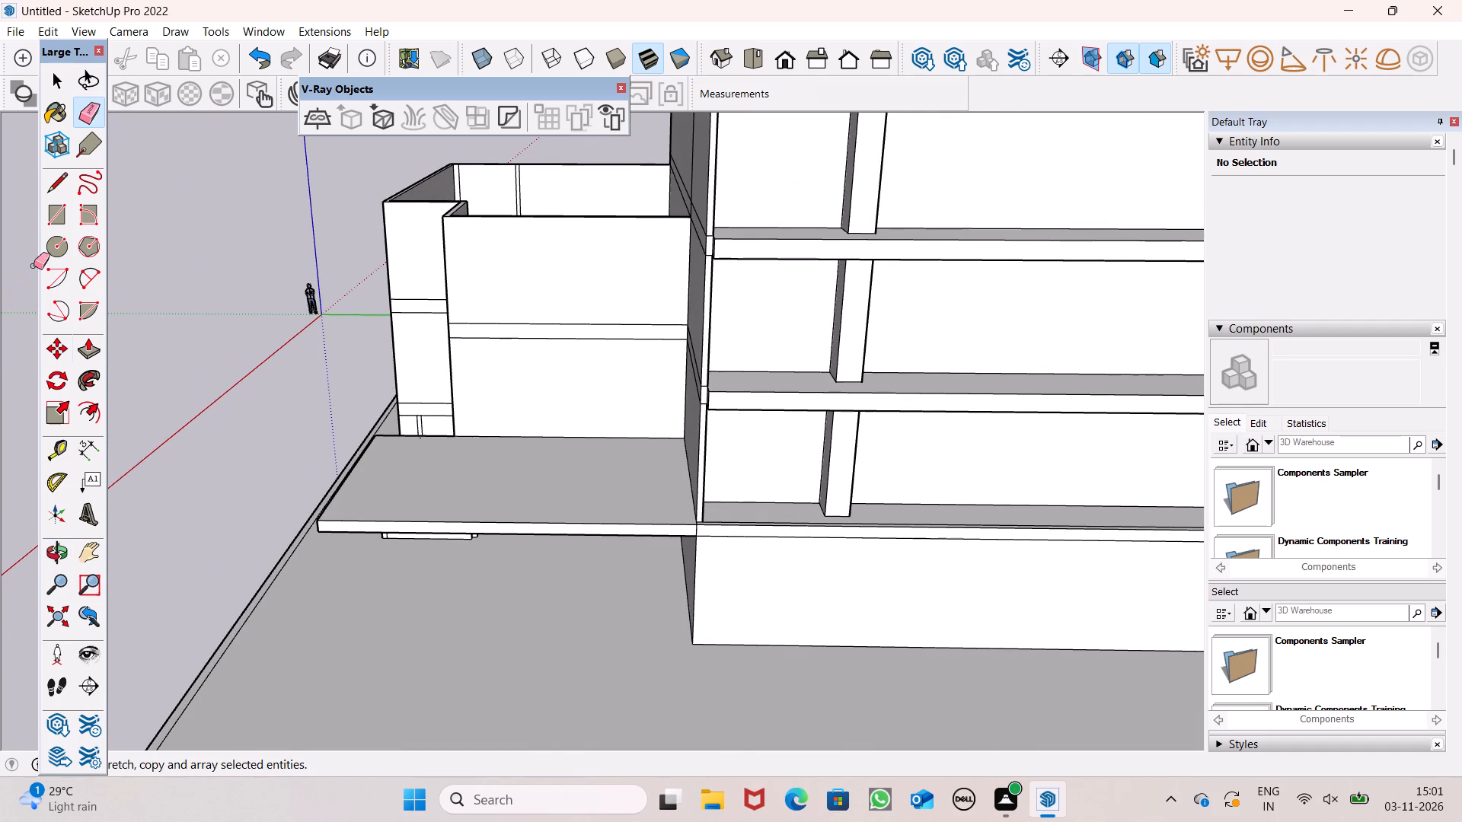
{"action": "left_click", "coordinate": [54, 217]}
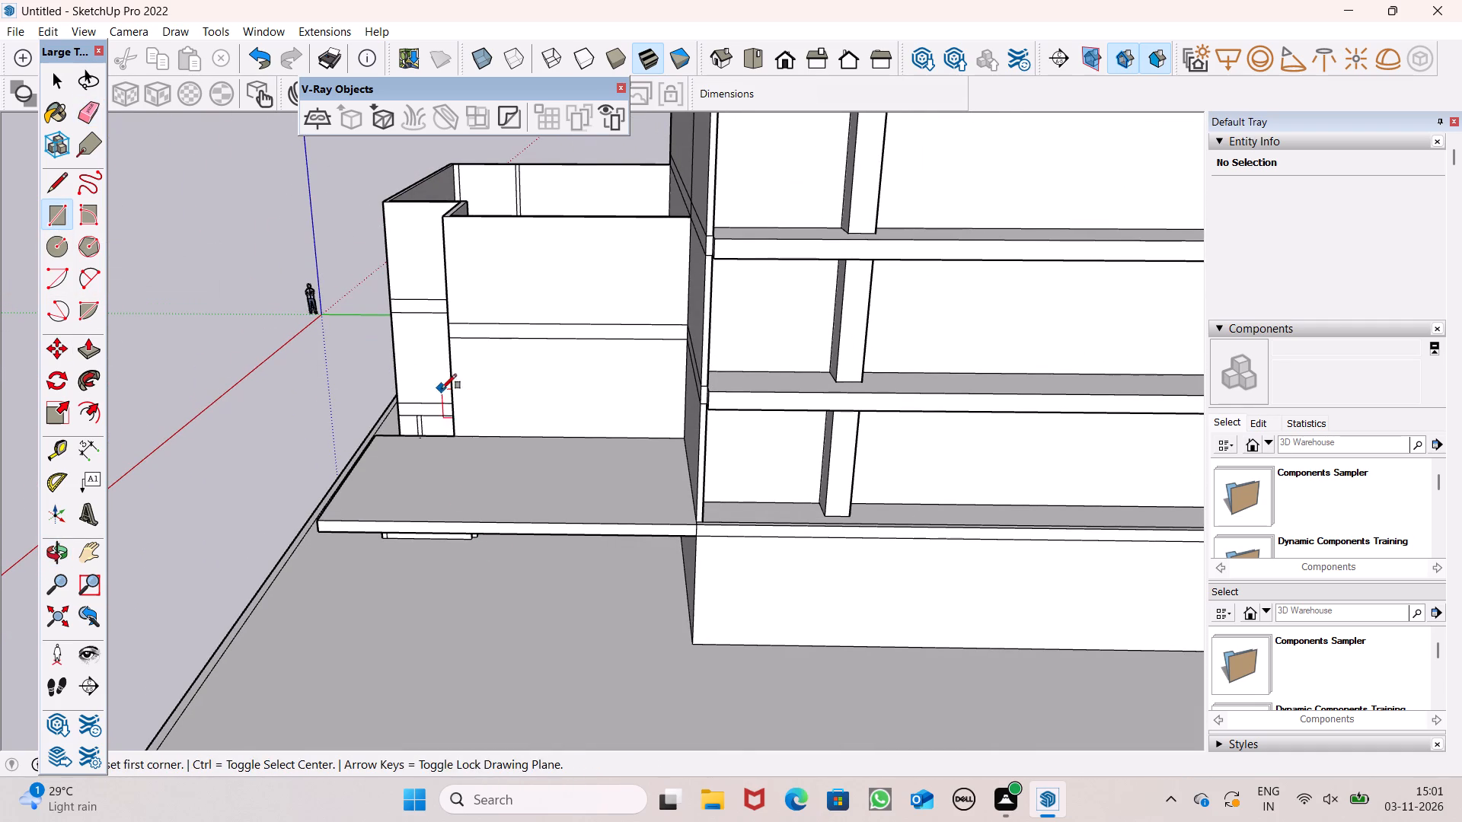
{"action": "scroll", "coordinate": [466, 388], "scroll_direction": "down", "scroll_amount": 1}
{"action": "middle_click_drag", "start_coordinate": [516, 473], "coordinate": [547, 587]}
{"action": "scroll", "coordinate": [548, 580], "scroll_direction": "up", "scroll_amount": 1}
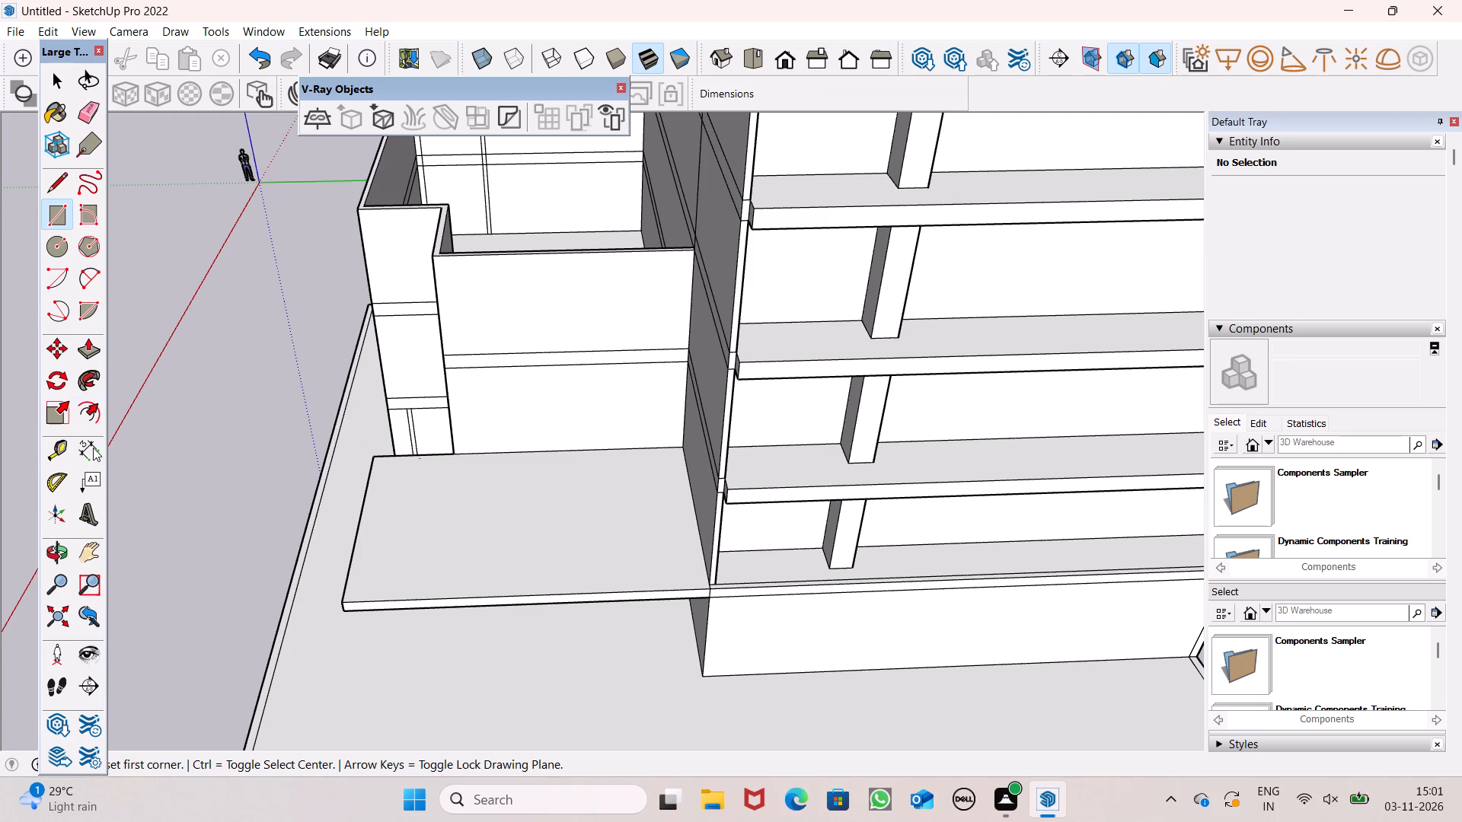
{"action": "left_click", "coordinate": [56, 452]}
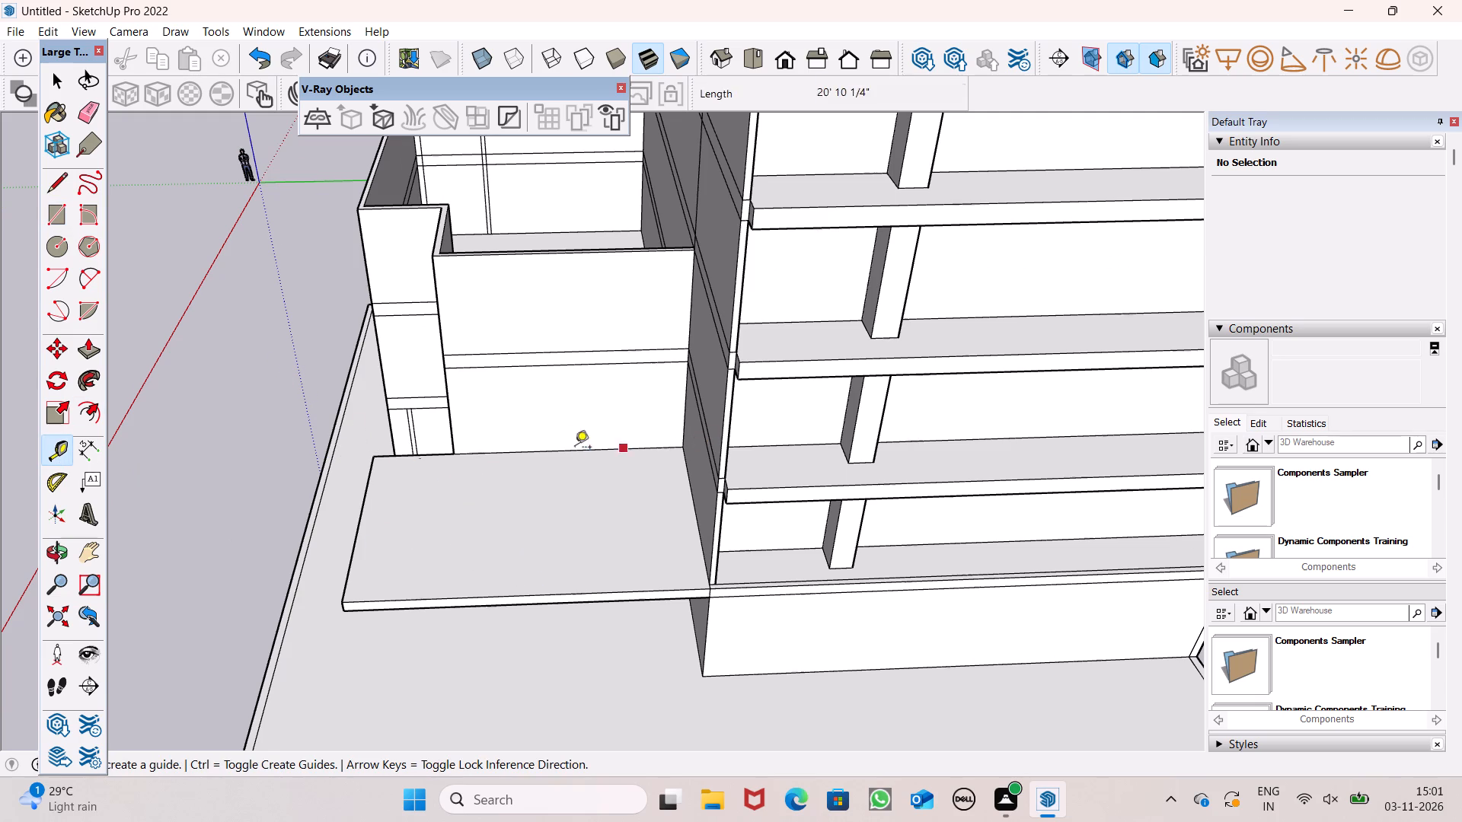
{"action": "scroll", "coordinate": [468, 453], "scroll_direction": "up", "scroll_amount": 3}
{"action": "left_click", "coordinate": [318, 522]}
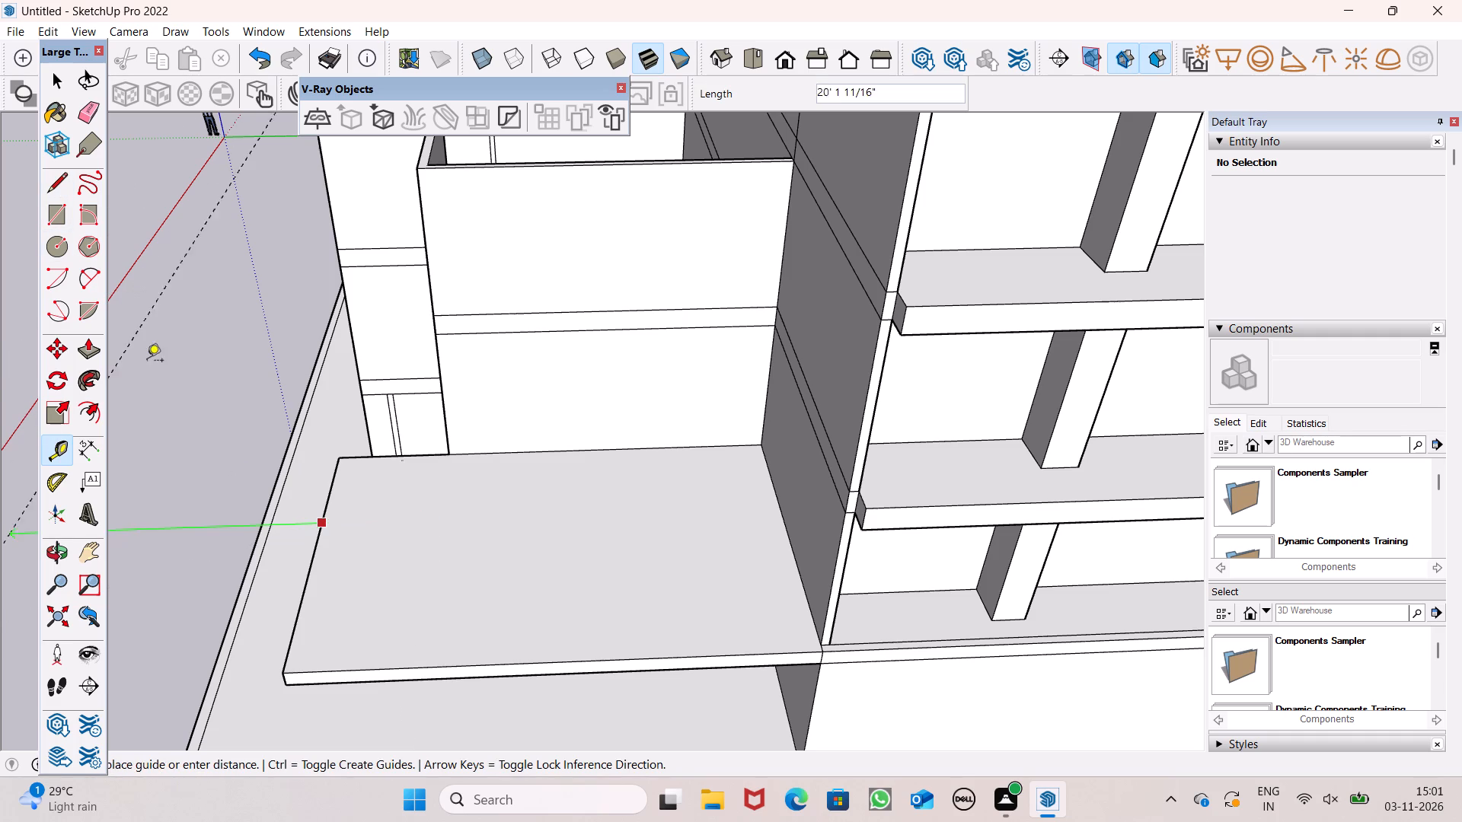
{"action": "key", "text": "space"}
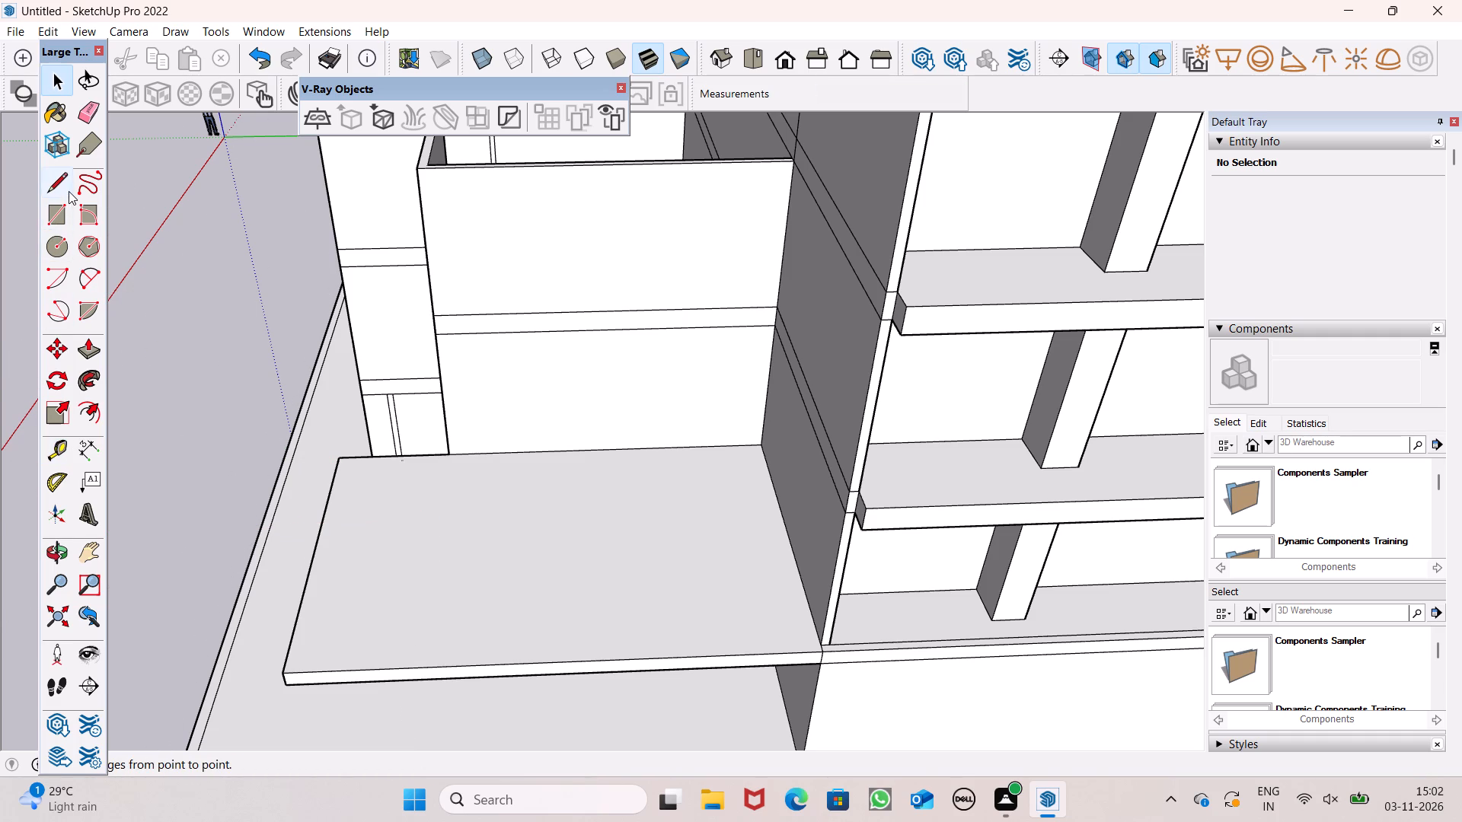
Draw connected lines on the canopy top: about 16' 2 7/8" outward from the low block's wall corner, then 22' 7 13/16" across to the tower wall.
{"action": "left_click", "coordinate": [54, 186]}
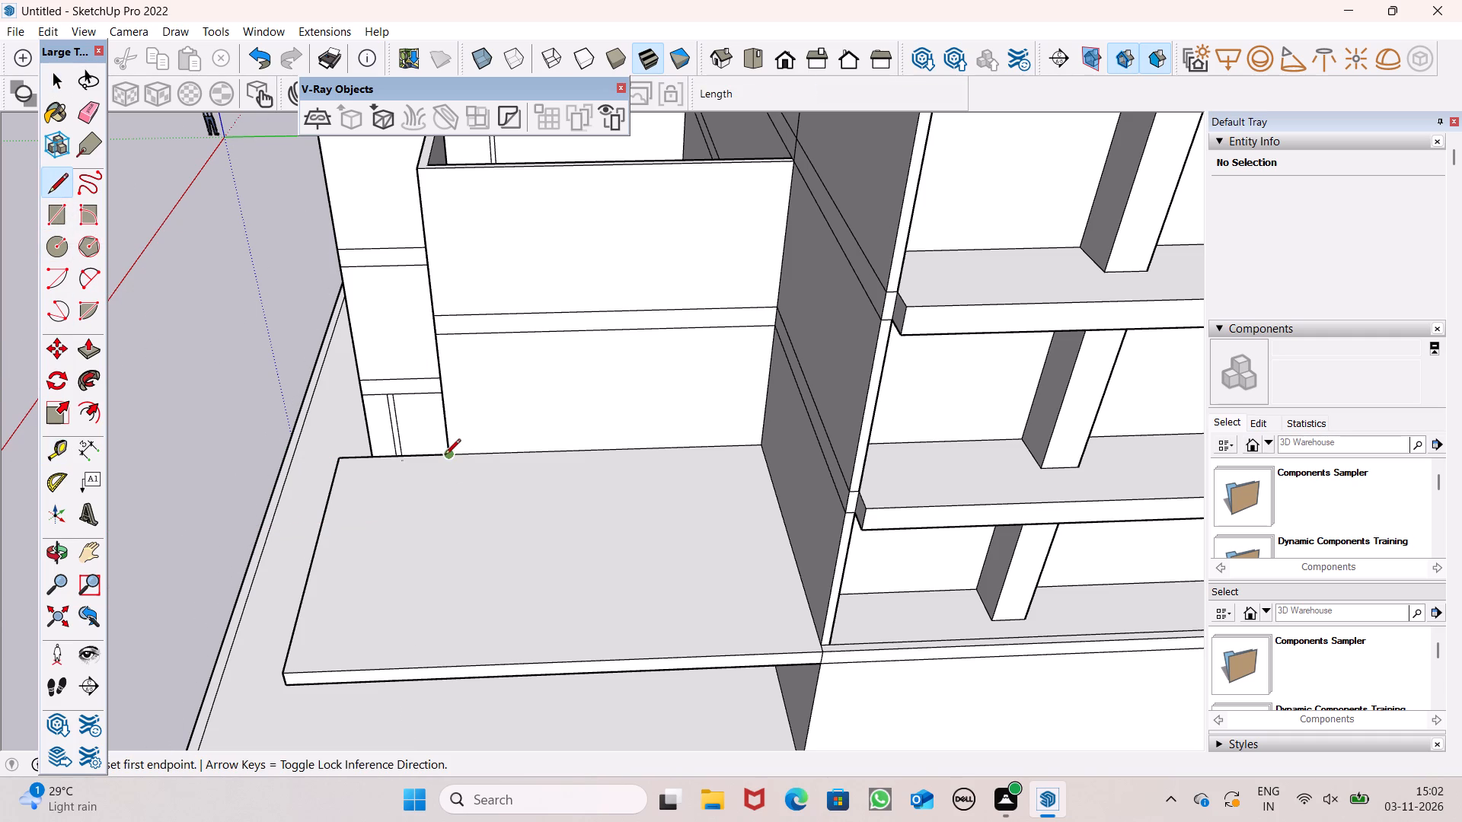
{"action": "left_click", "coordinate": [445, 454]}
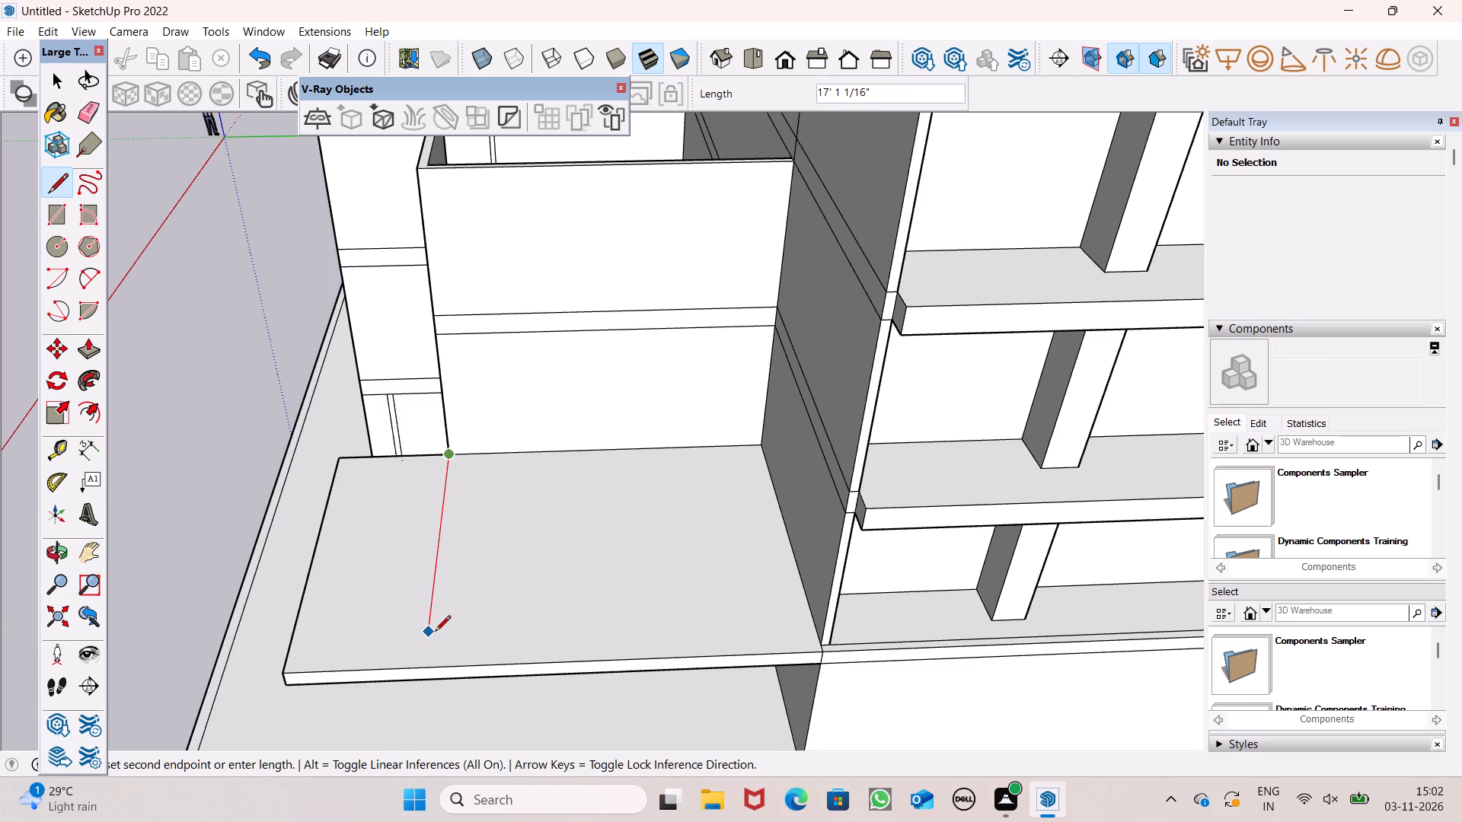
{"action": "scroll", "coordinate": [449, 575], "scroll_direction": "down", "scroll_amount": 3}
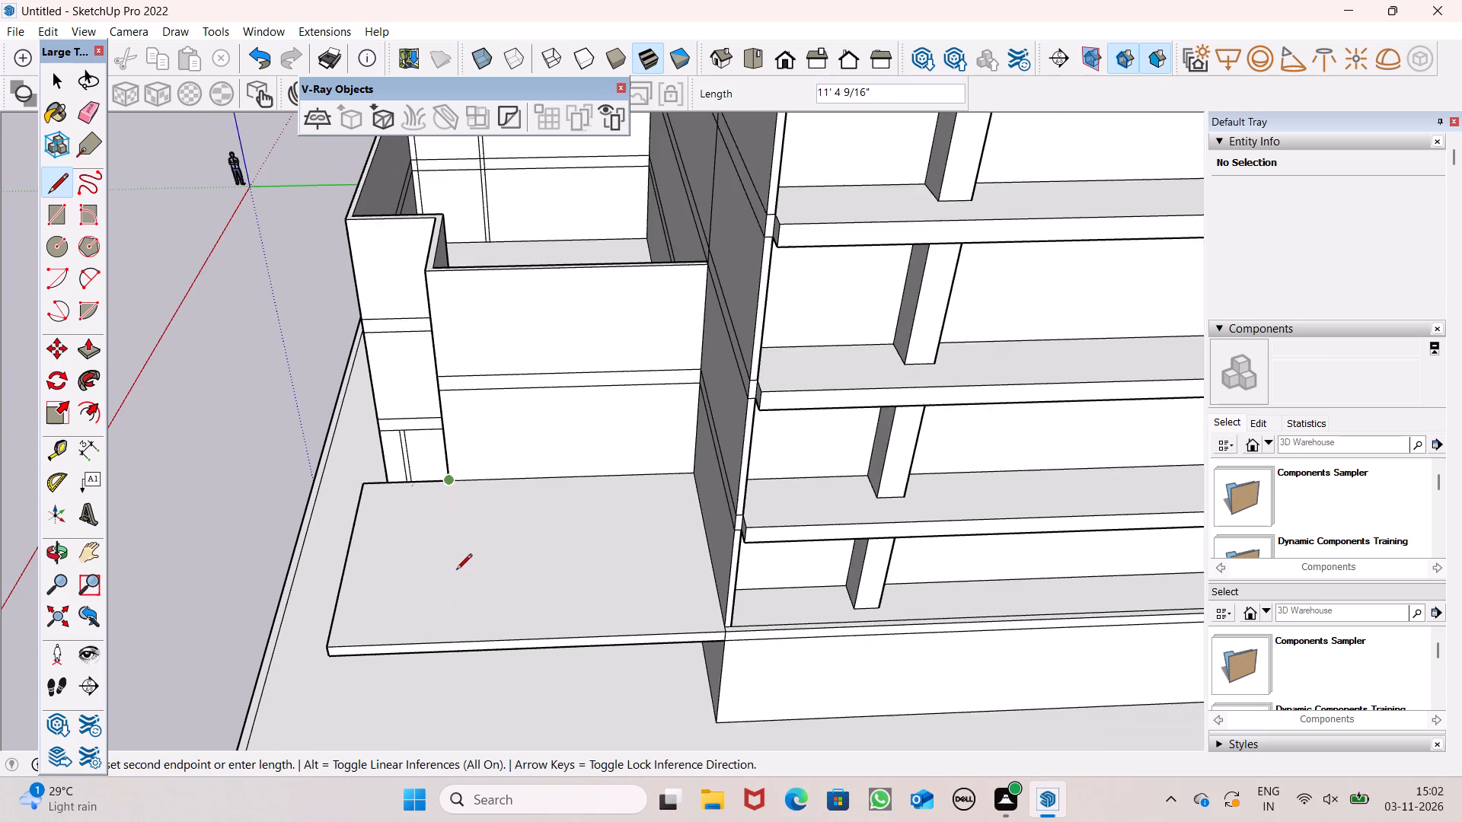
{"action": "middle_click_drag", "start_coordinate": [460, 591], "coordinate": [455, 665]}
{"action": "scroll", "coordinate": [480, 560], "scroll_direction": "down", "scroll_amount": 6}
{"action": "scroll", "coordinate": [463, 598], "scroll_direction": "up", "scroll_amount": 3}
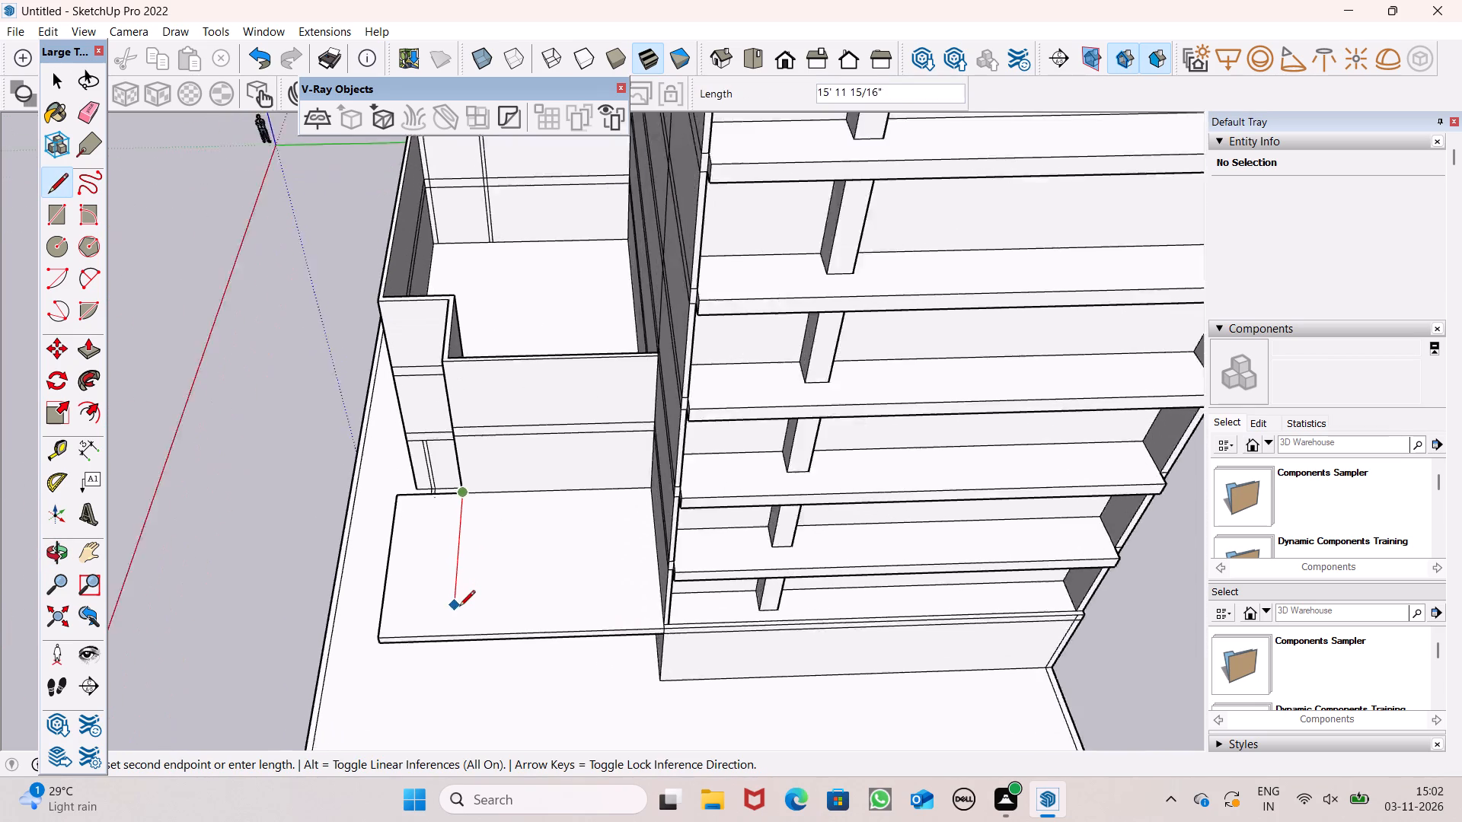
{"action": "scroll", "coordinate": [459, 607], "scroll_direction": "up", "scroll_amount": 9}
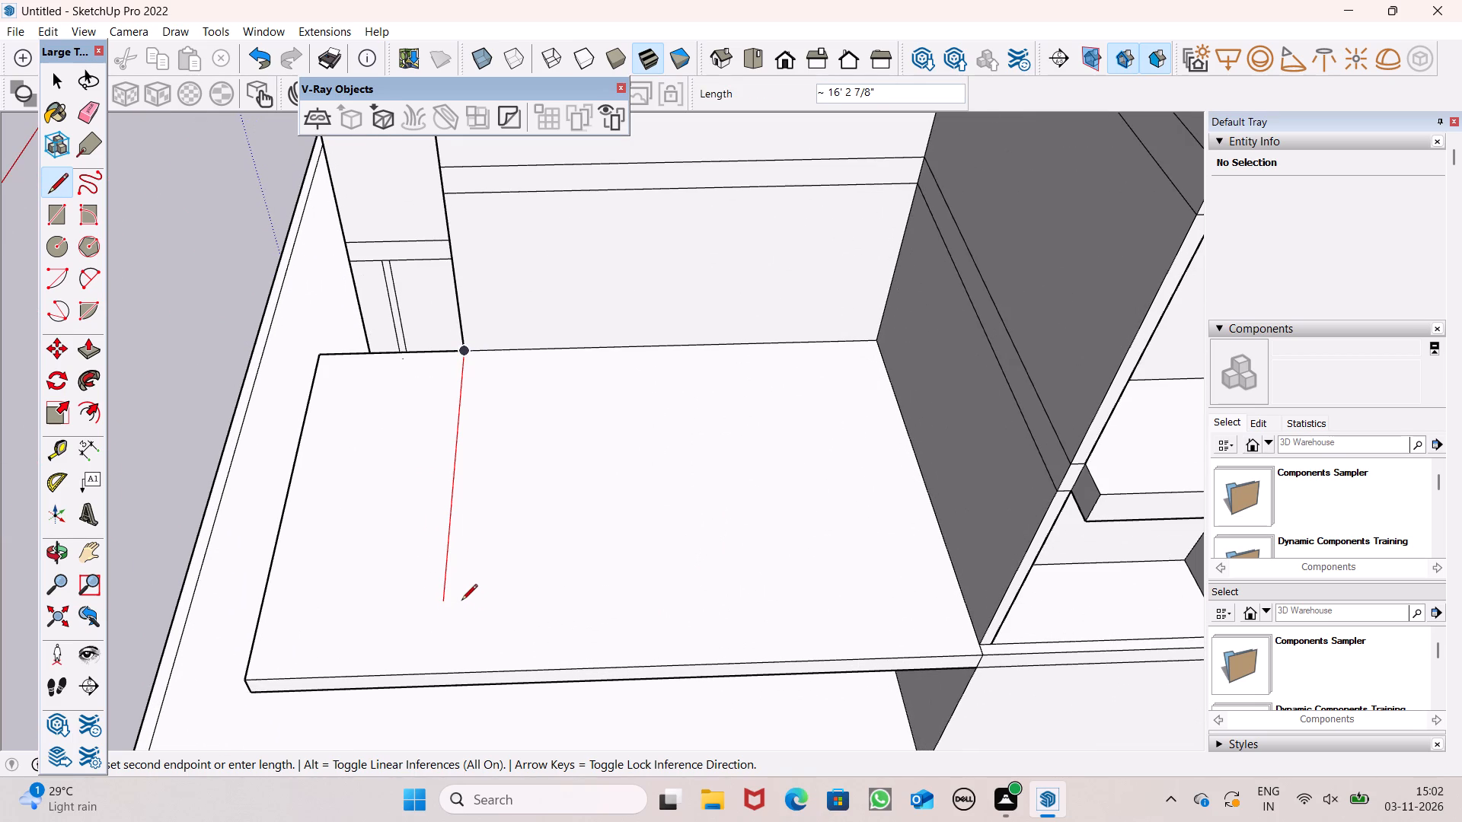
{"action": "left_click", "coordinate": [460, 601]}
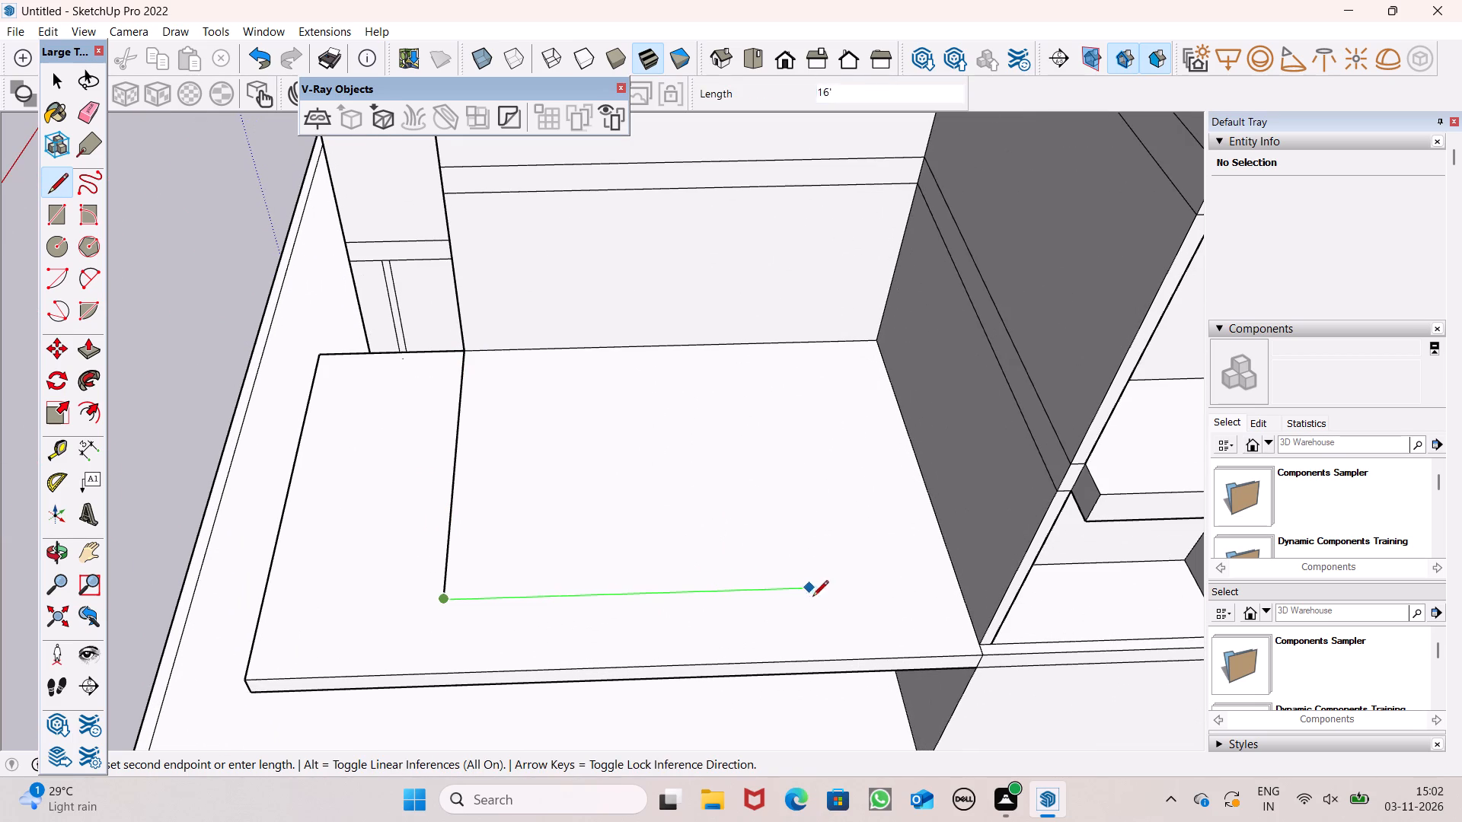
{"action": "left_click", "coordinate": [959, 585]}
Draw a 6" line across the top of the low block's wall from its inner corner to the outer edge facing the canopy.
{"action": "scroll", "coordinate": [517, 521], "scroll_direction": "down", "scroll_amount": 4}
{"action": "middle_click_drag", "start_coordinate": [455, 564], "coordinate": [959, 574]}
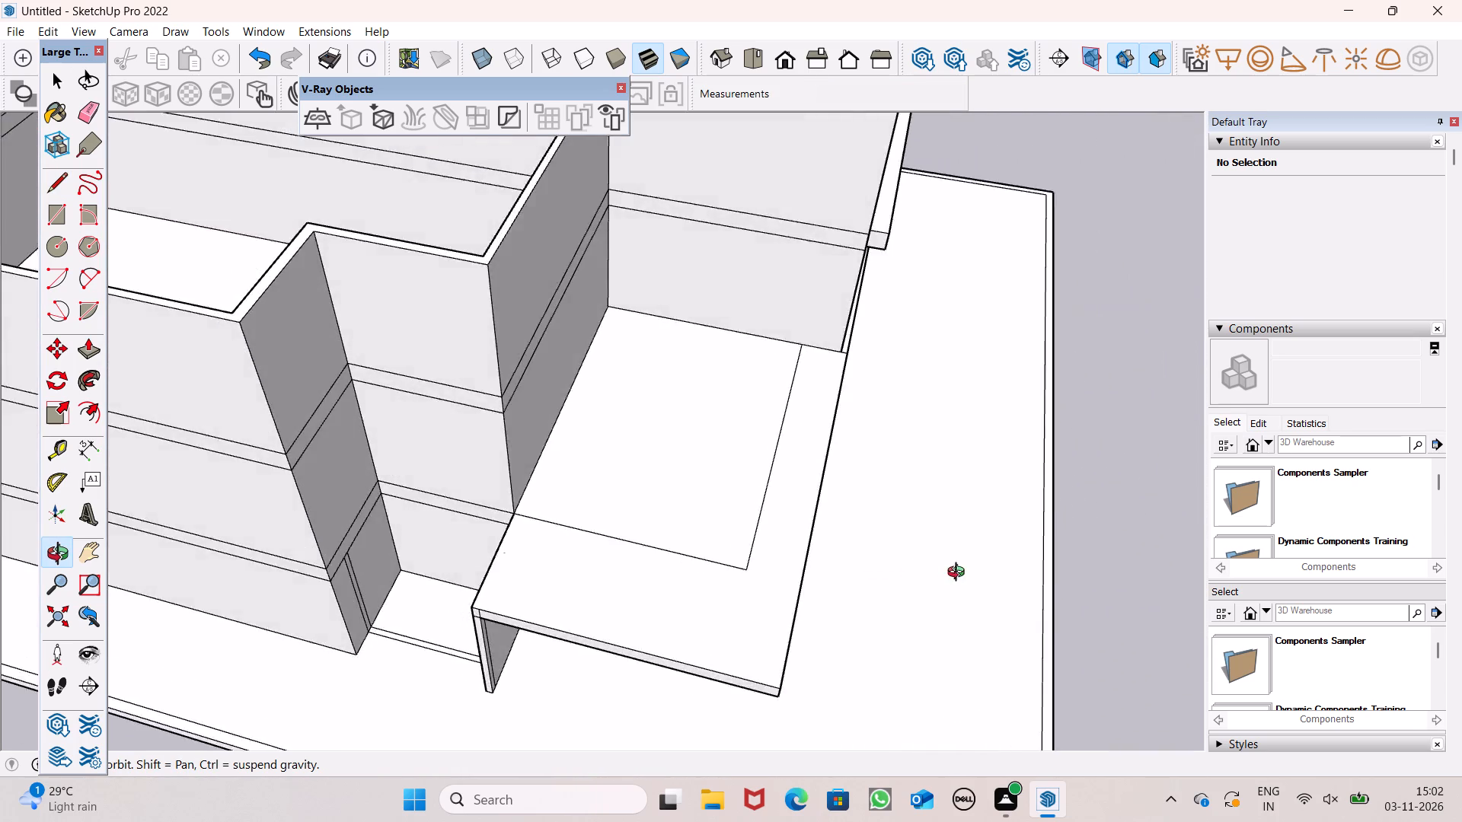
{"action": "middle_click_drag", "start_coordinate": [959, 574], "coordinate": [851, 560]}
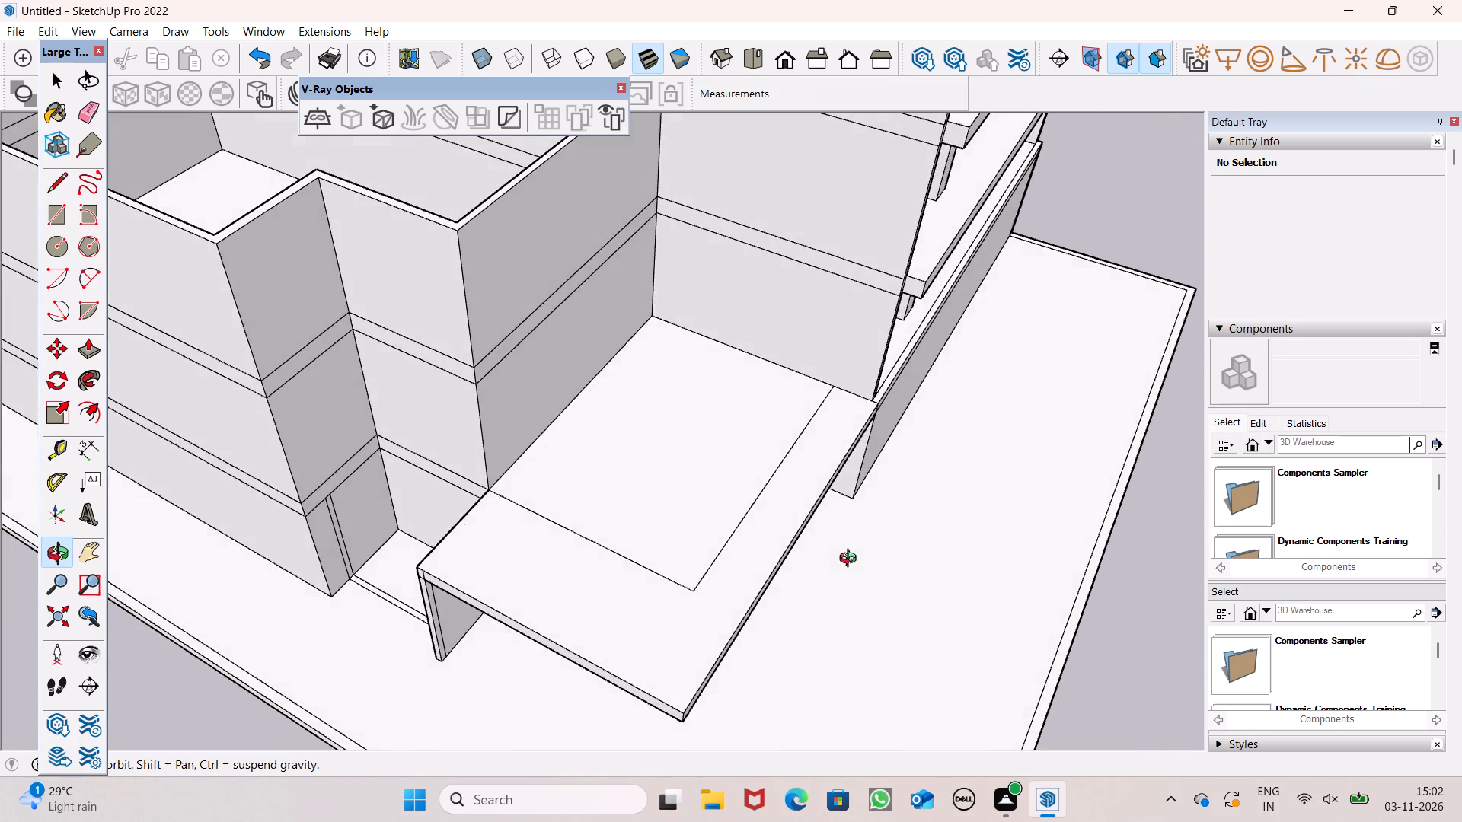
{"action": "middle_click_drag", "start_coordinate": [851, 560], "coordinate": [823, 594]}
{"action": "scroll", "coordinate": [450, 241], "scroll_direction": "up", "scroll_amount": 4}
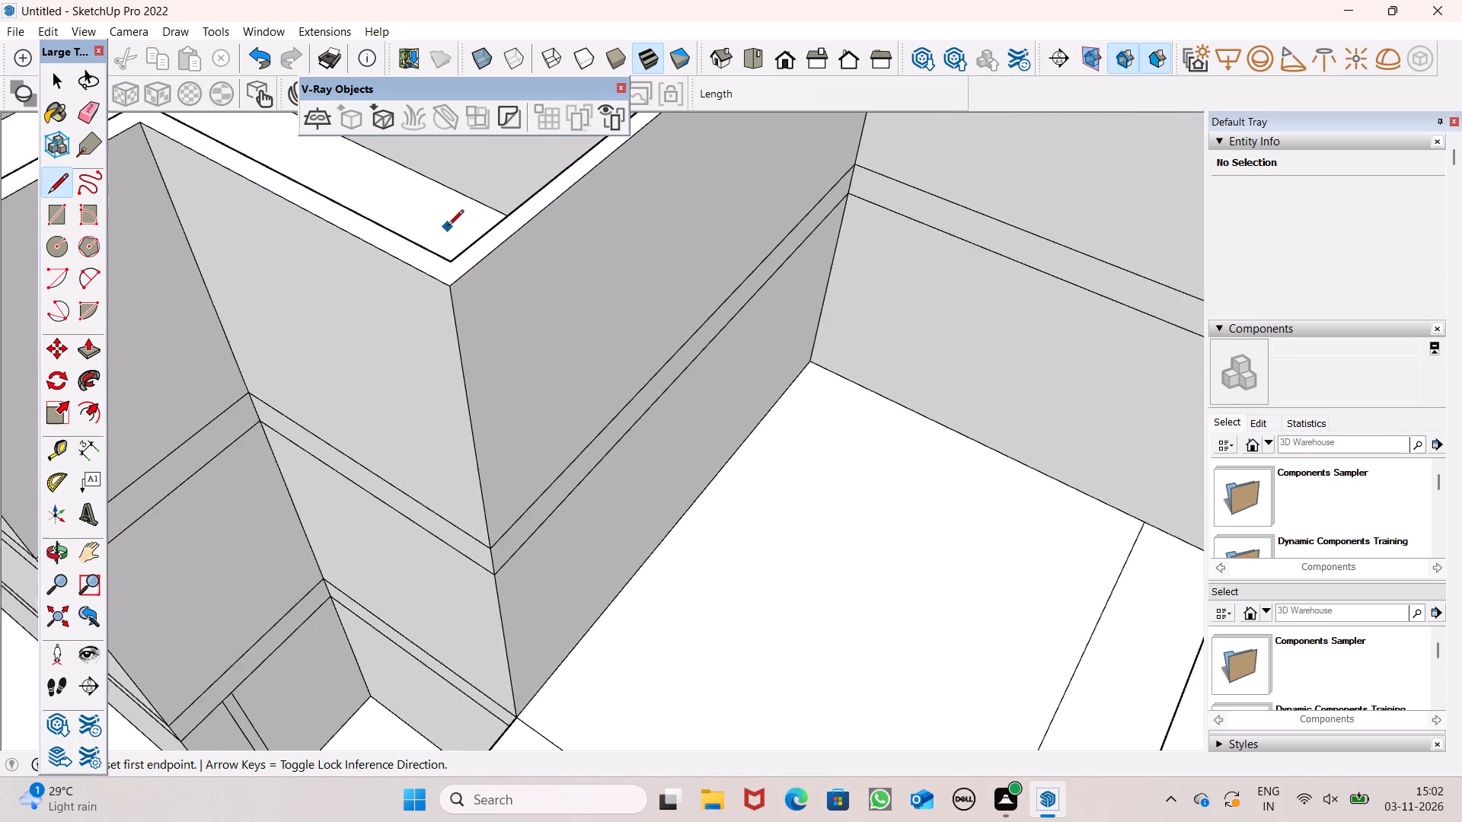
{"action": "scroll", "coordinate": [448, 227], "scroll_direction": "up", "scroll_amount": 3}
{"action": "scroll", "coordinate": [433, 311], "scroll_direction": "up", "scroll_amount": 5}
{"action": "left_click", "coordinate": [463, 279]}
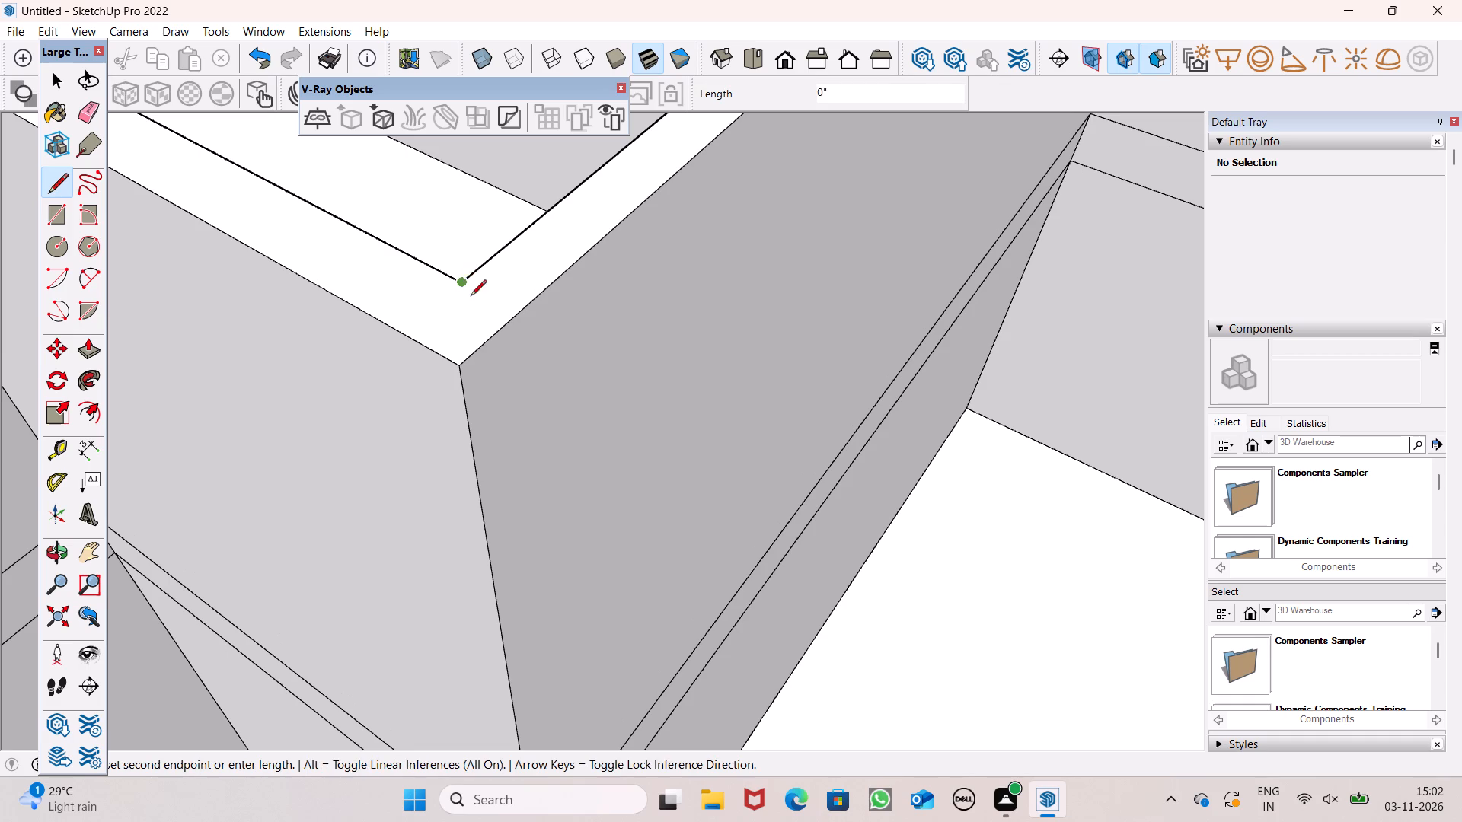
{"action": "left_click", "coordinate": [525, 313]}
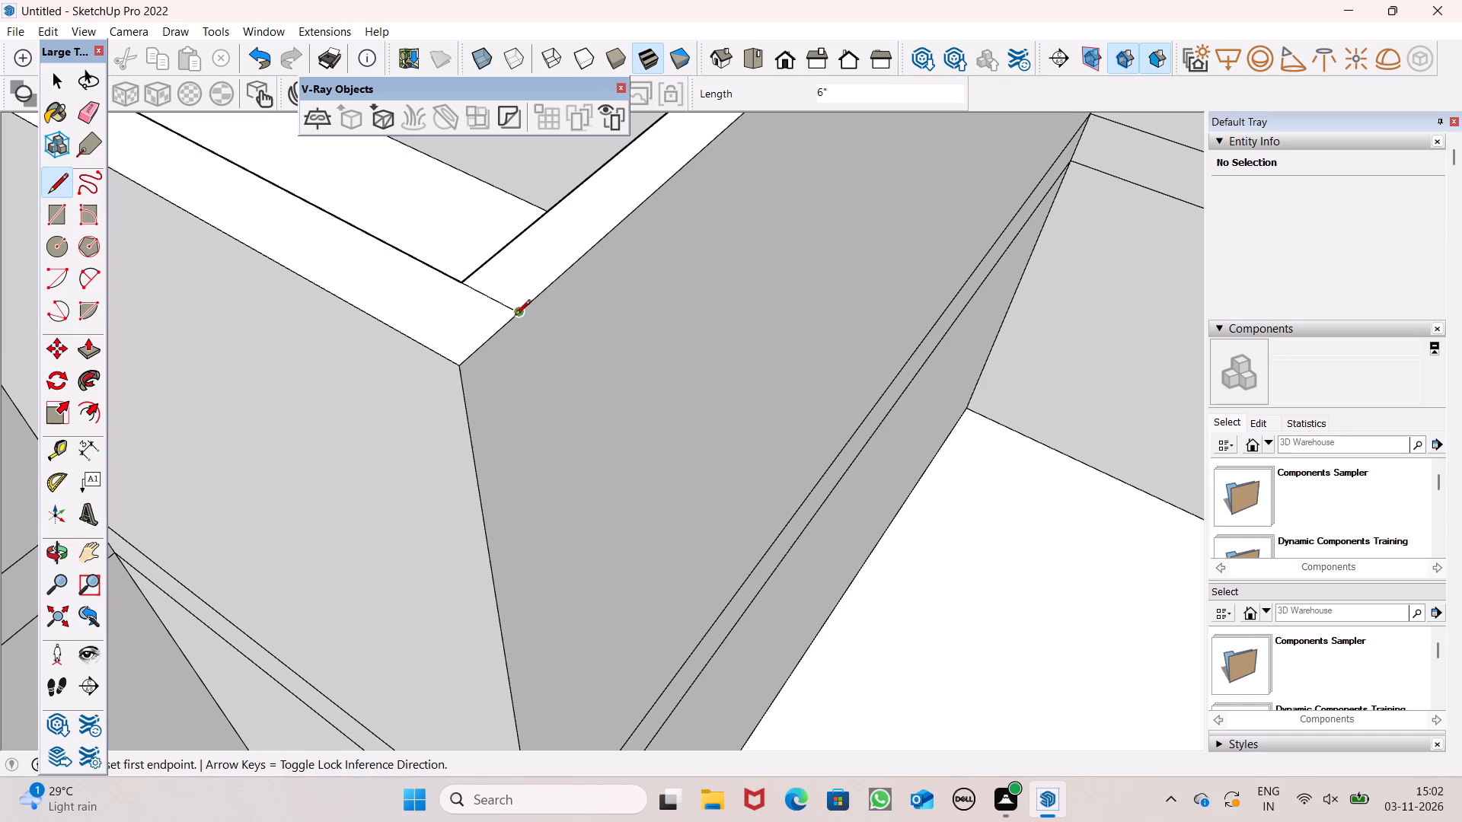
Draw a vertical line about 21' 5 1/8" long from the 6" line's outer end down the wall face to the canopy.
{"action": "left_click", "coordinate": [516, 310]}
{"action": "scroll", "coordinate": [512, 241], "scroll_direction": "down", "scroll_amount": 4}
{"action": "scroll", "coordinate": [578, 424], "scroll_direction": "down", "scroll_amount": 7}
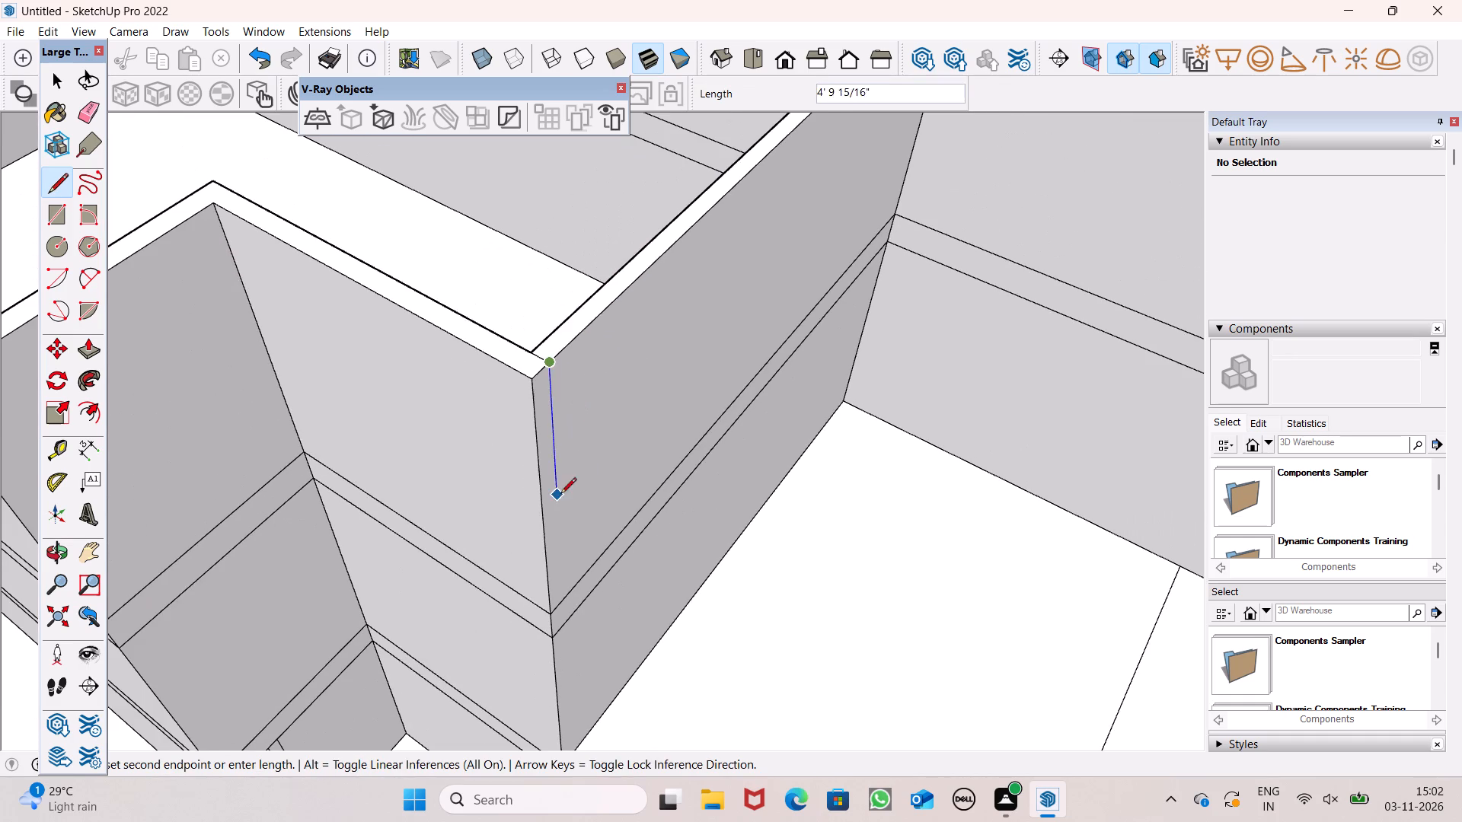
{"action": "scroll", "coordinate": [583, 392], "scroll_direction": "down", "scroll_amount": 4}
{"action": "middle_click_drag", "start_coordinate": [675, 580], "coordinate": [509, 504]}
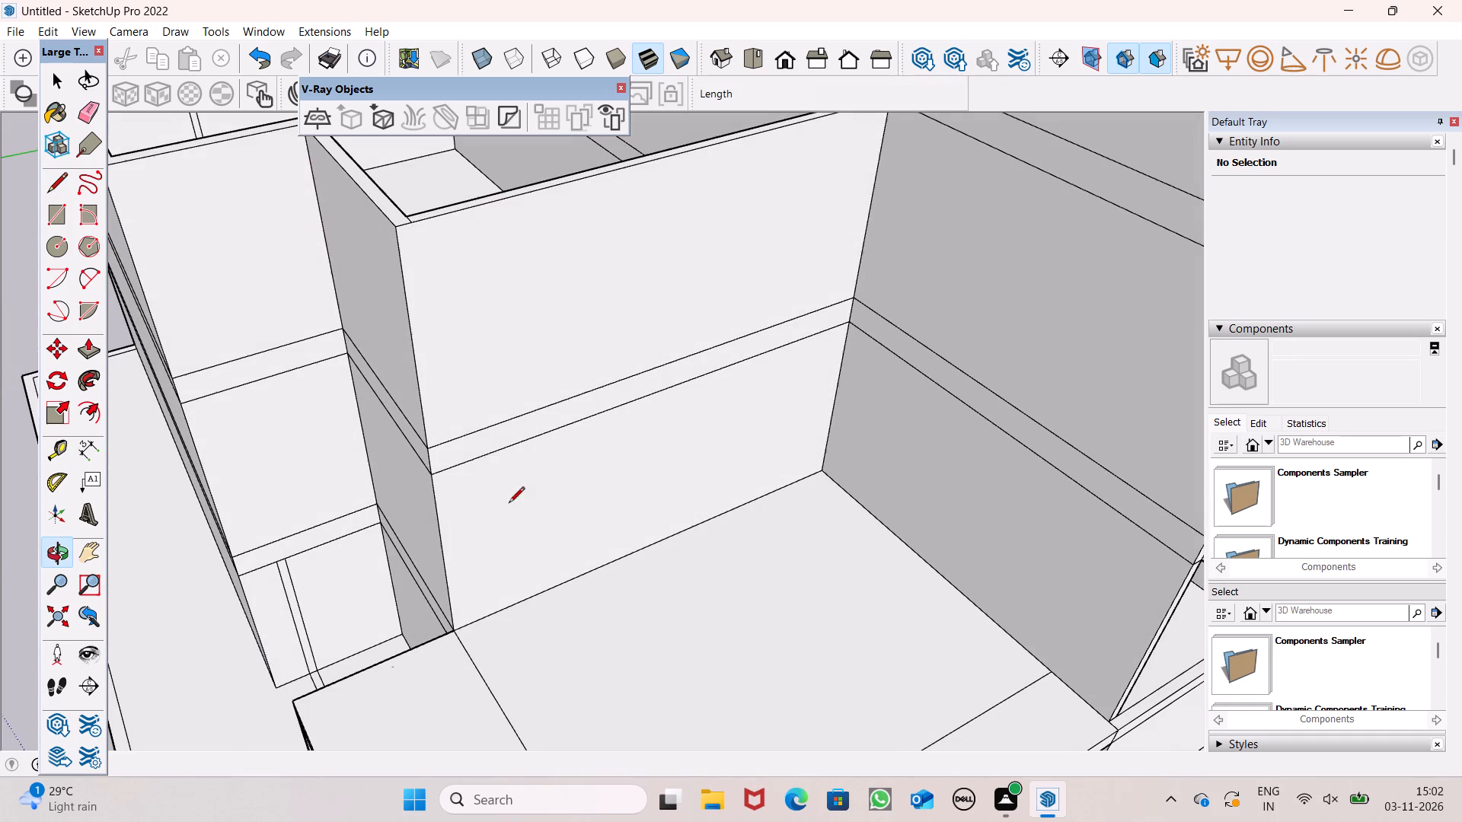
{"action": "left_click", "coordinate": [468, 627]}
Draw a line about 16' 1 15/16" long on the canopy from the vertical line's foot to the cross line, forming a narrow strip.
{"action": "scroll", "coordinate": [542, 458], "scroll_direction": "down", "scroll_amount": 3}
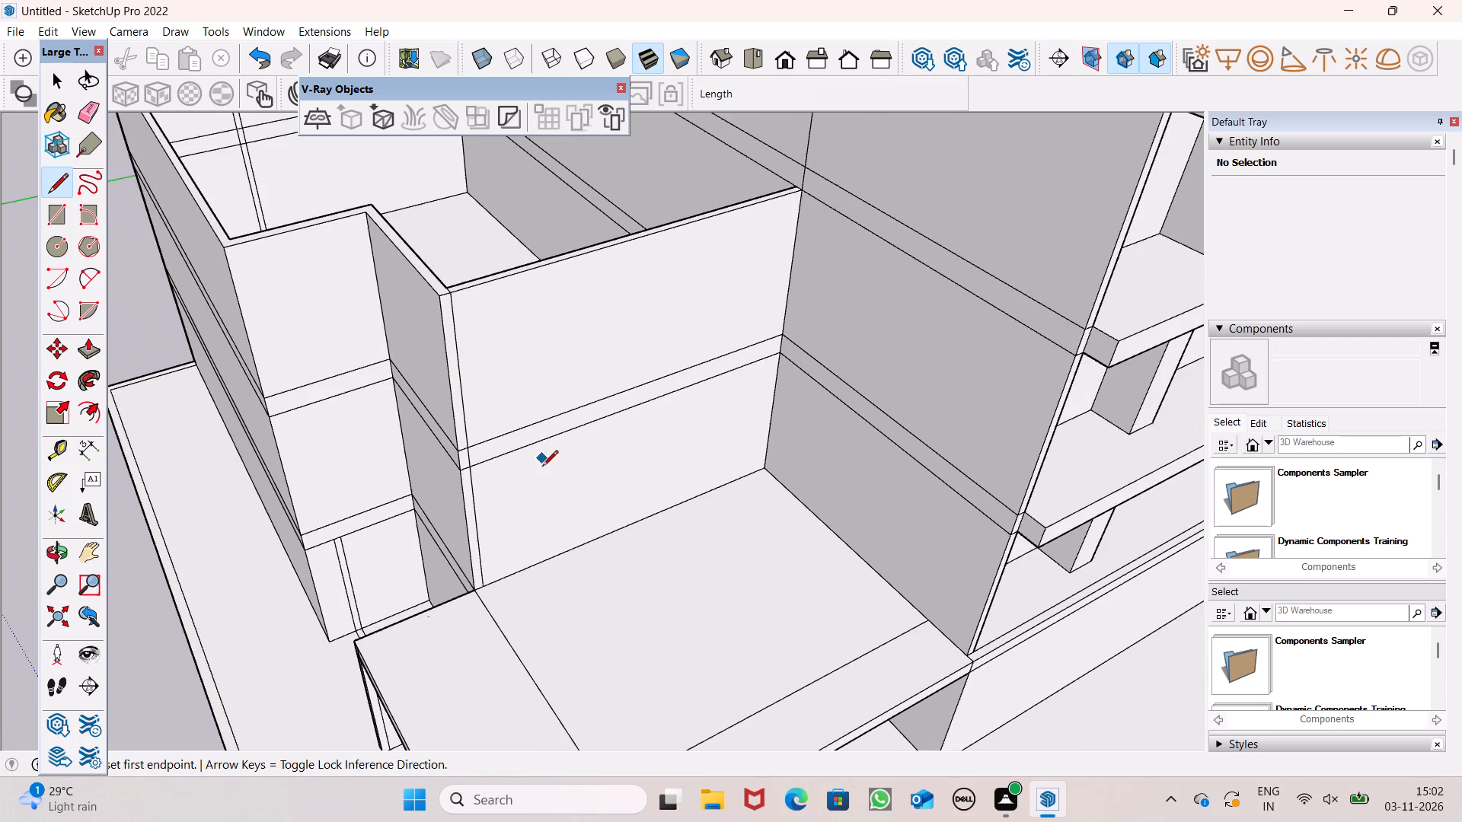
{"action": "scroll", "coordinate": [490, 582], "scroll_direction": "up", "scroll_amount": 1}
{"action": "left_click", "coordinate": [484, 588]}
{"action": "scroll", "coordinate": [556, 545], "scroll_direction": "down", "scroll_amount": 6}
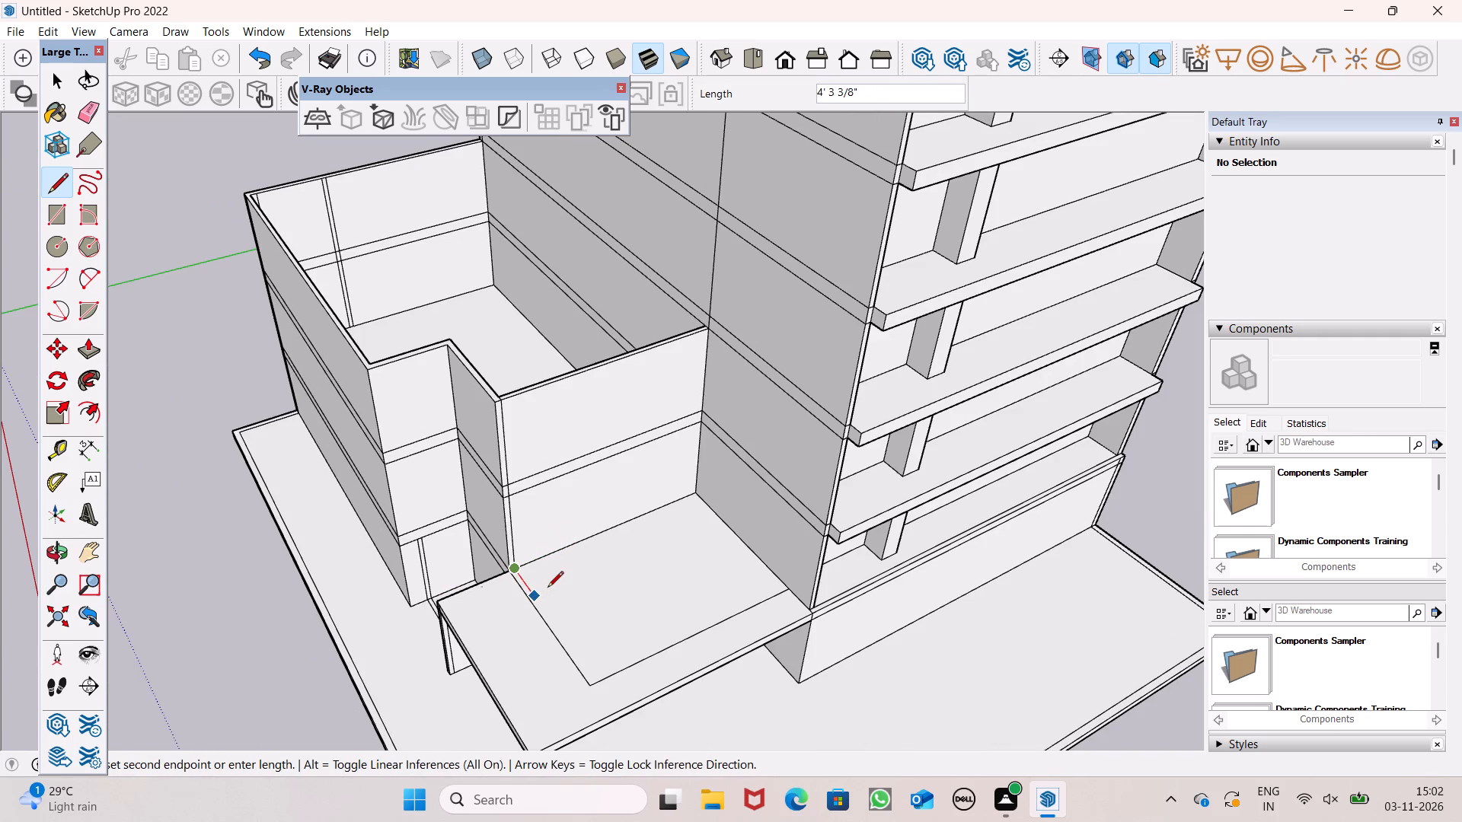
{"action": "scroll", "coordinate": [547, 588], "scroll_direction": "down", "scroll_amount": 2}
{"action": "middle_click_drag", "start_coordinate": [548, 611], "coordinate": [624, 653]}
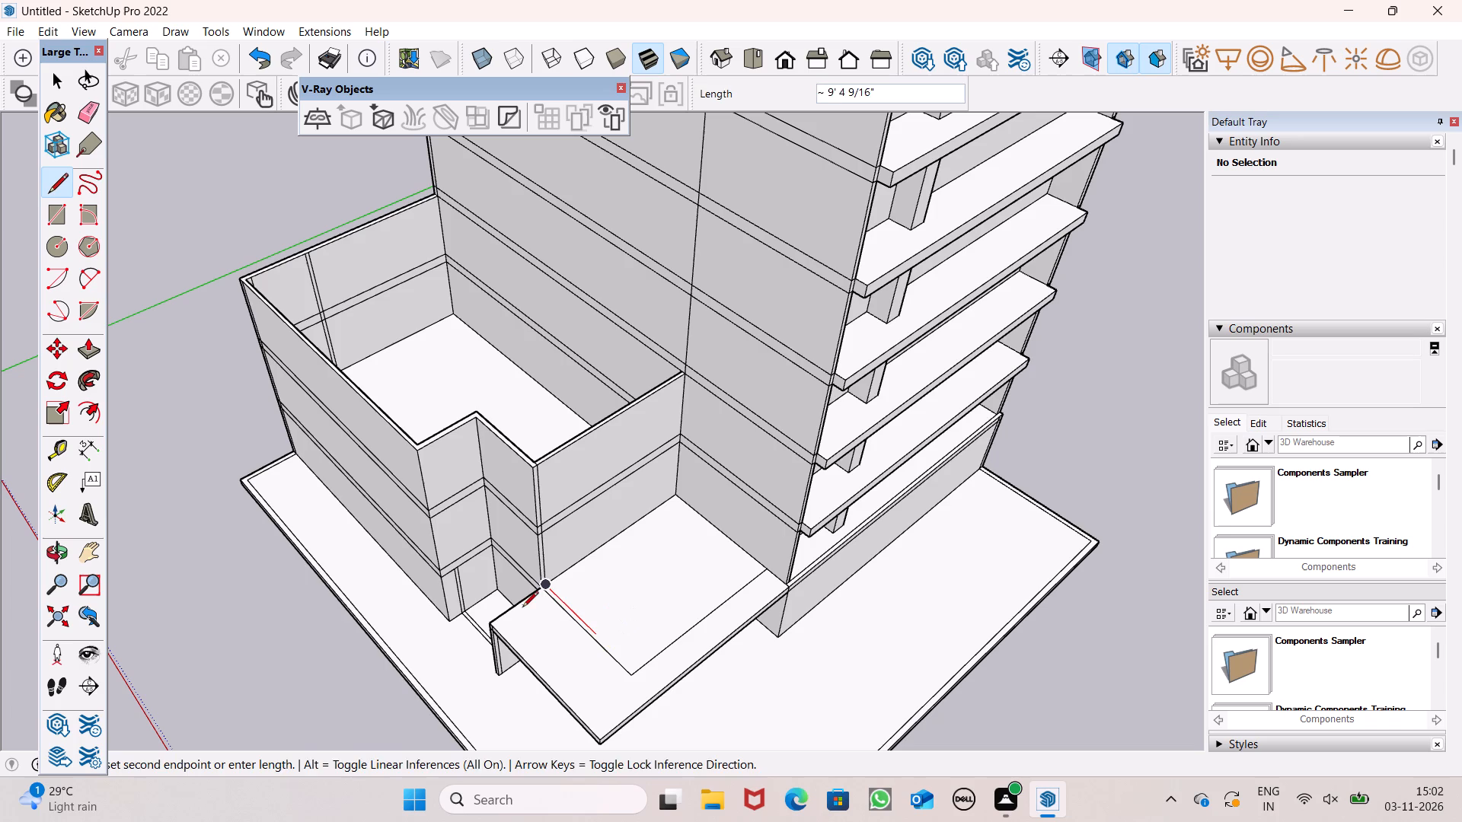
{"action": "scroll", "coordinate": [630, 457], "scroll_direction": "down", "scroll_amount": 4}
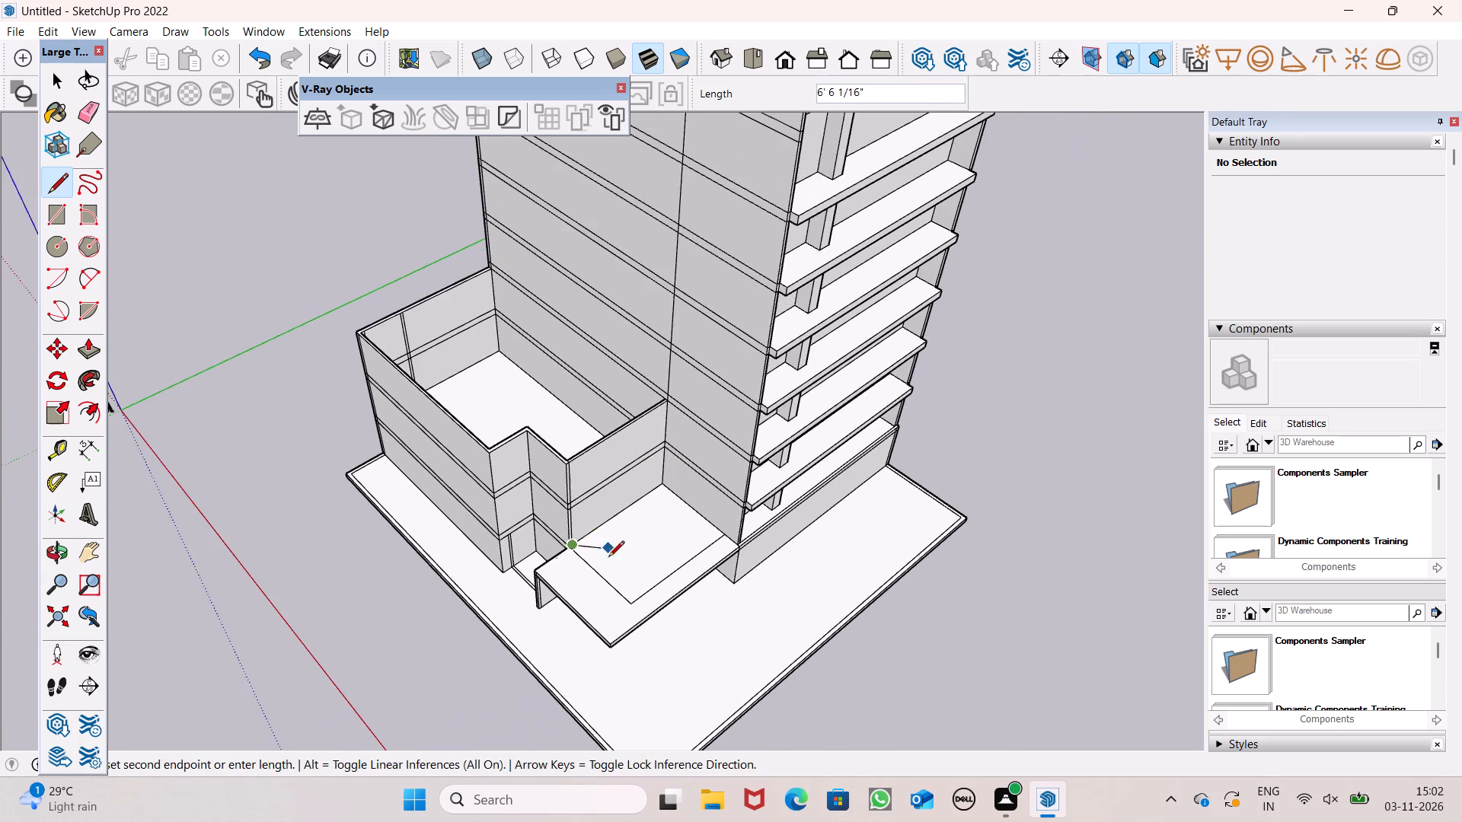
{"action": "scroll", "coordinate": [618, 593], "scroll_direction": "up", "scroll_amount": 13}
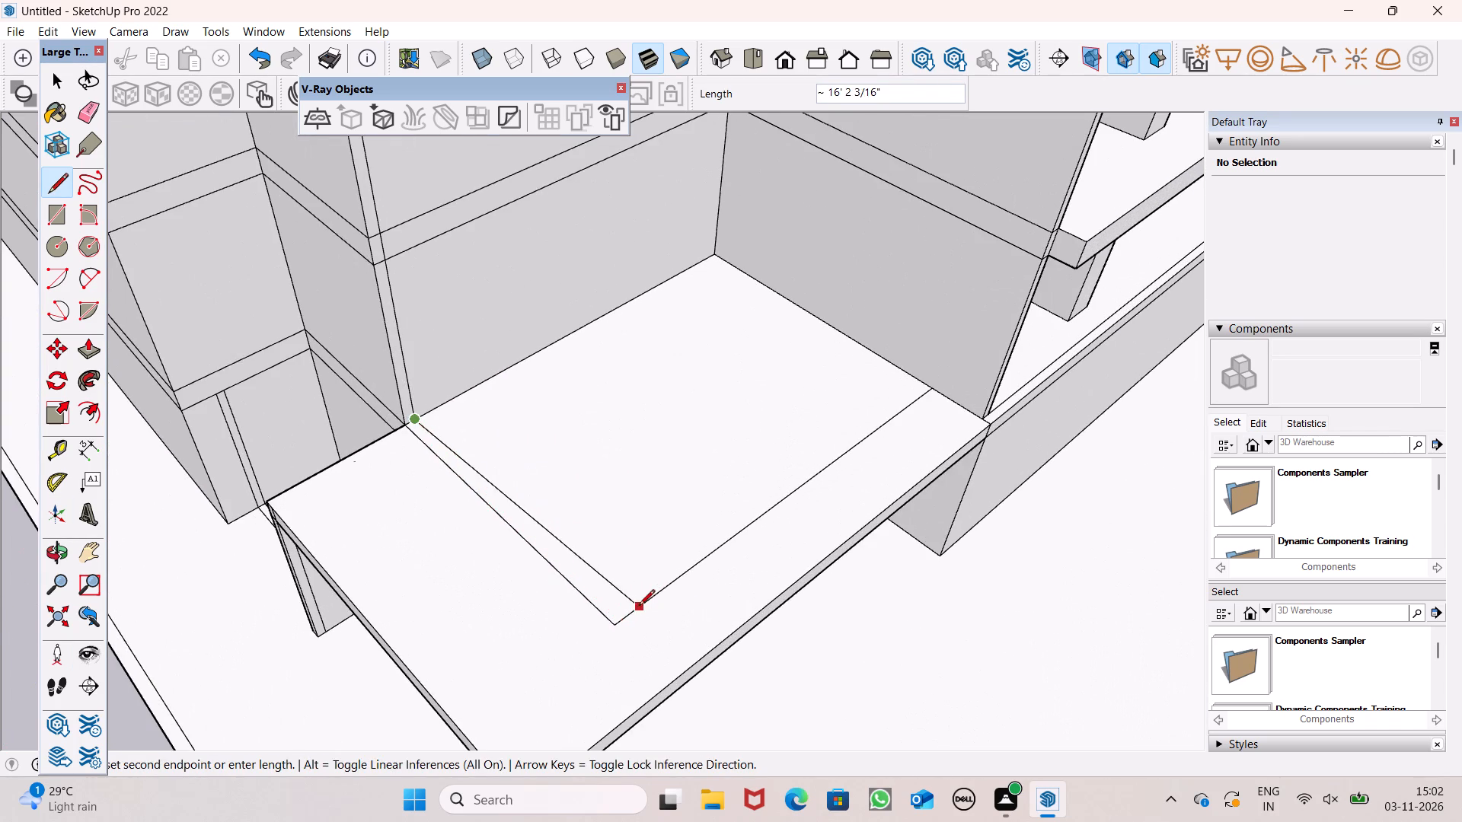
{"action": "scroll", "coordinate": [638, 609], "scroll_direction": "up", "scroll_amount": 4}
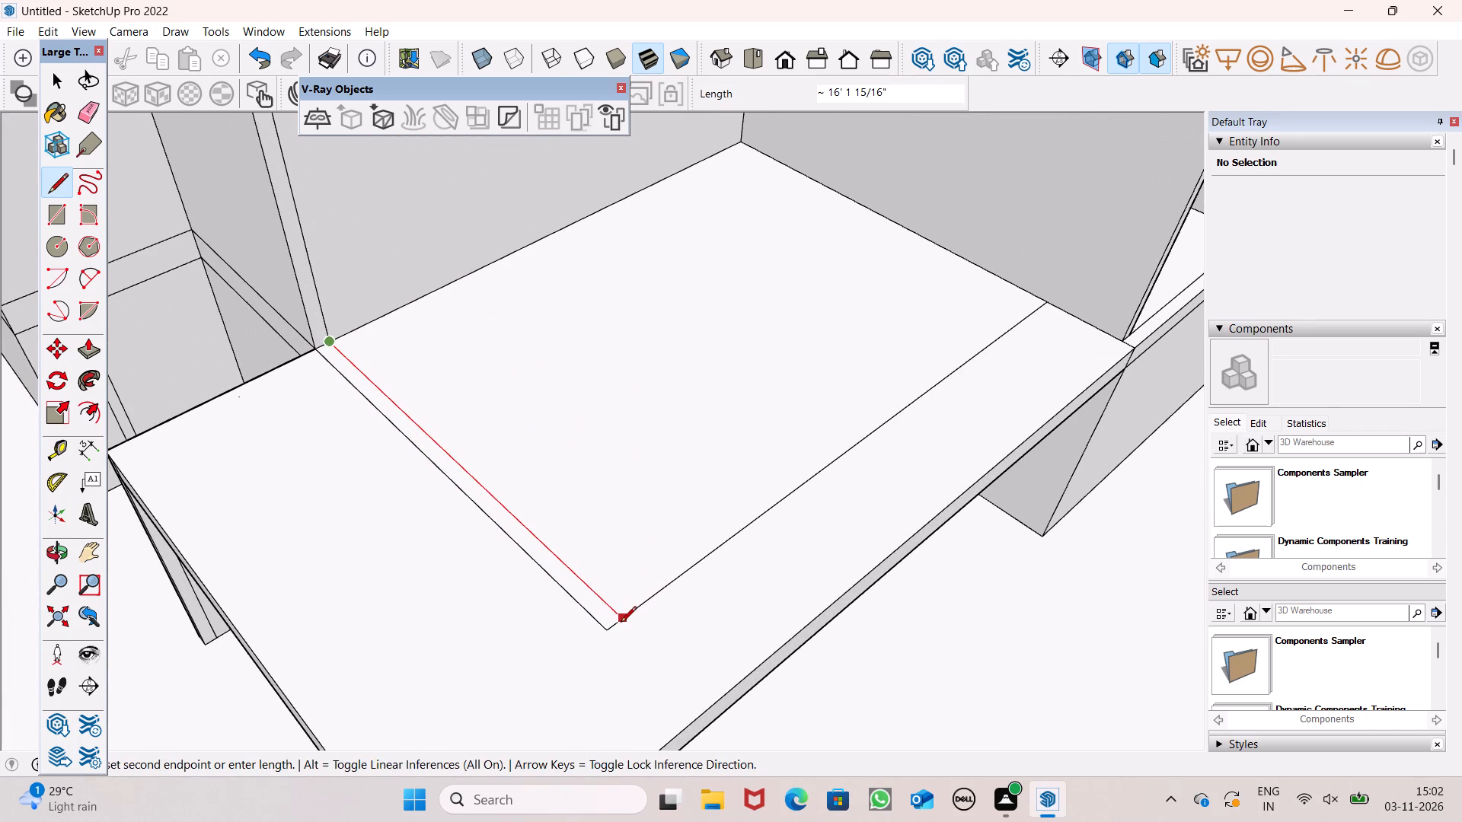
{"action": "left_click", "coordinate": [620, 623]}
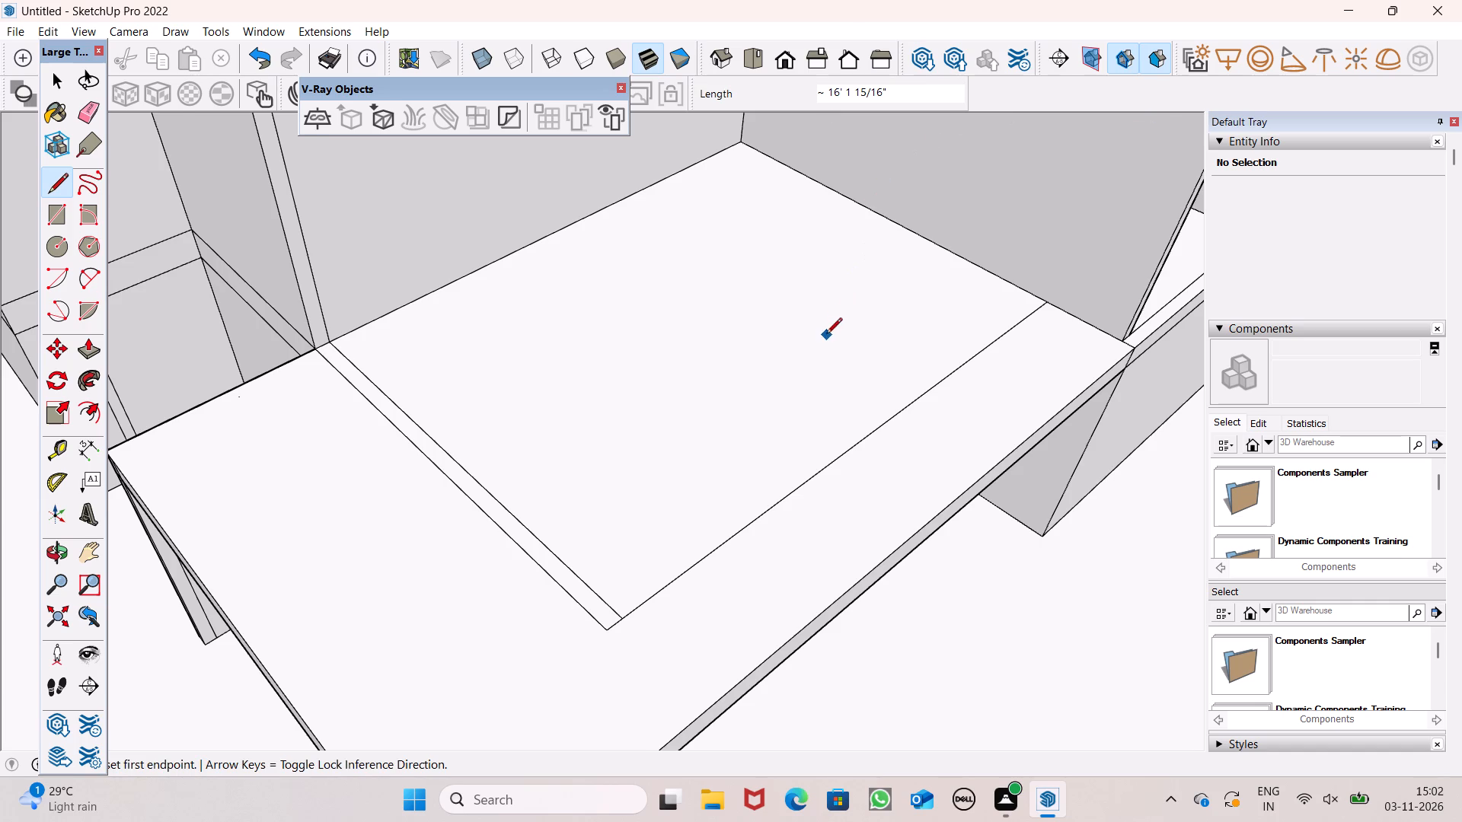
Measure the narrow strip's width at its outer end on the canopy with the Dimension tool.
{"action": "scroll", "coordinate": [825, 335], "scroll_direction": "down", "scroll_amount": 1}
{"action": "scroll", "coordinate": [824, 336], "scroll_direction": "up", "scroll_amount": 1}
{"action": "scroll", "coordinate": [824, 336], "scroll_direction": "down", "scroll_amount": 1}
{"action": "scroll", "coordinate": [804, 266], "scroll_direction": "down", "scroll_amount": 5}
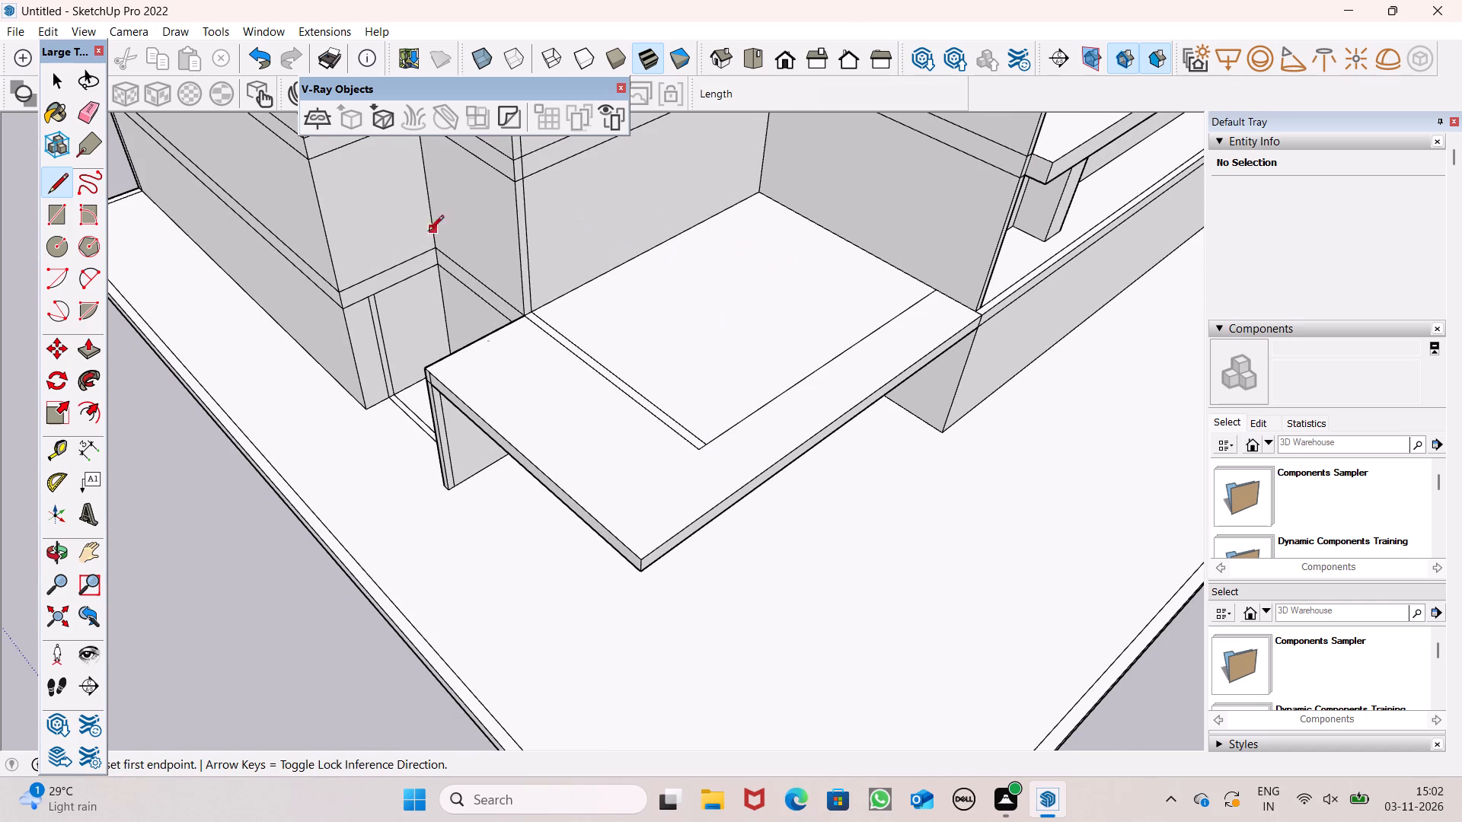
{"action": "scroll", "coordinate": [828, 287], "scroll_direction": "down", "scroll_amount": 2}
{"action": "middle_click_drag", "start_coordinate": [819, 320], "coordinate": [752, 364]}
{"action": "scroll", "coordinate": [685, 215], "scroll_direction": "down", "scroll_amount": 6}
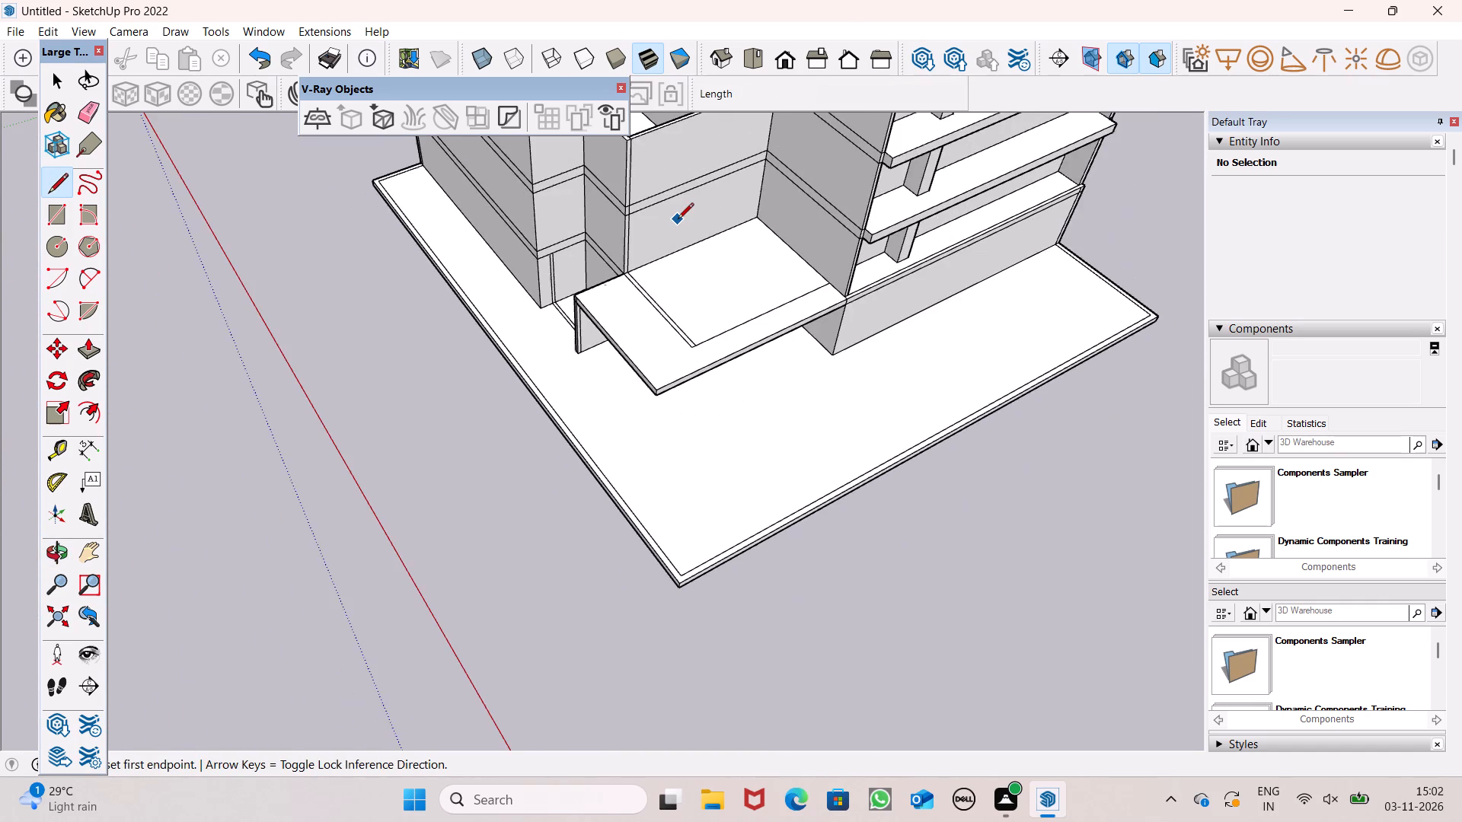
{"action": "scroll", "coordinate": [678, 220], "scroll_direction": "up", "scroll_amount": 5}
{"action": "scroll", "coordinate": [663, 241], "scroll_direction": "down", "scroll_amount": 6}
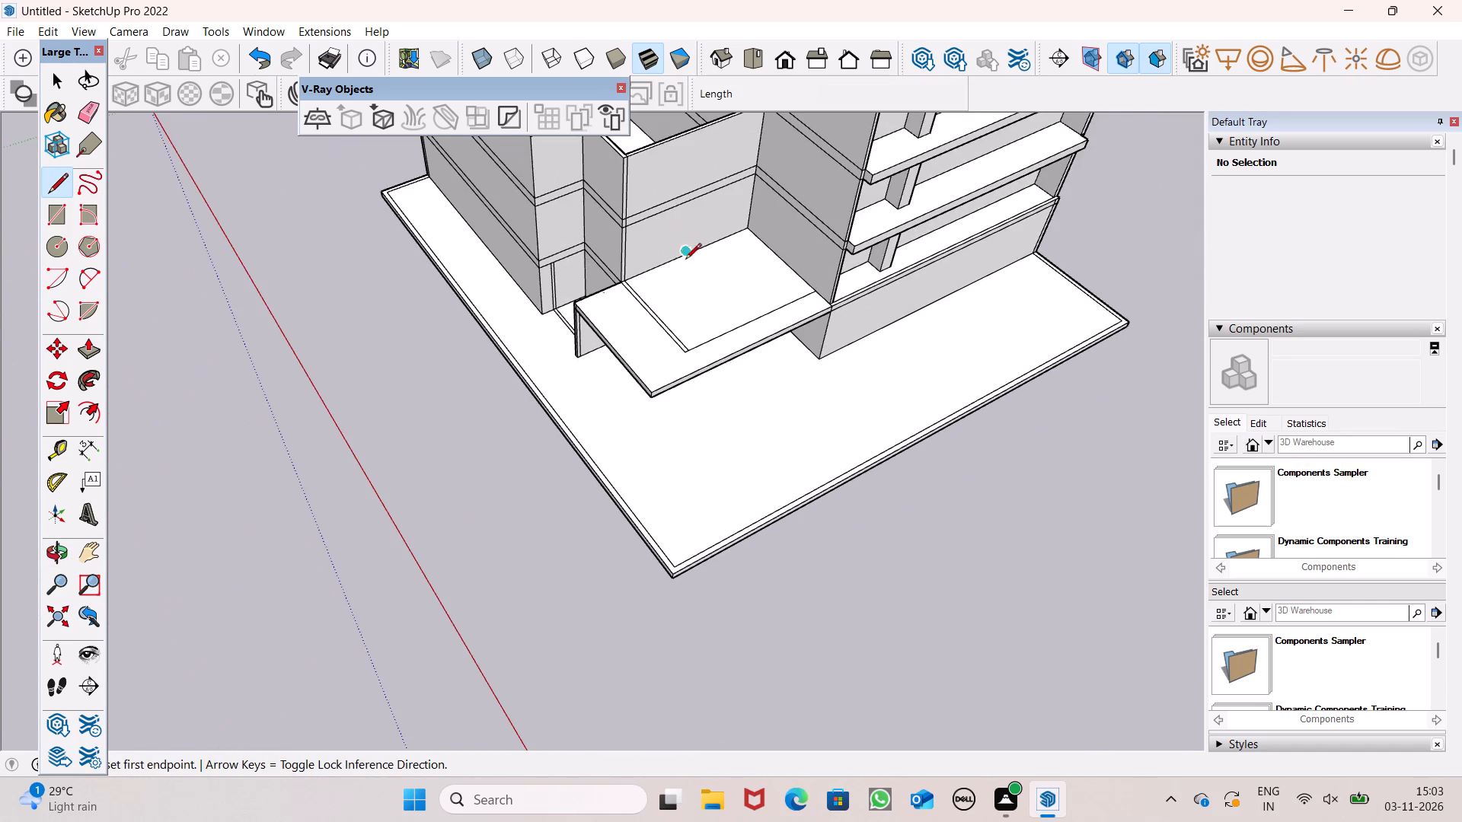
{"action": "middle_click_drag", "start_coordinate": [675, 271], "coordinate": [621, 352]}
{"action": "scroll", "coordinate": [580, 223], "scroll_direction": "down", "scroll_amount": 4}
{"action": "middle_click_drag", "start_coordinate": [672, 353], "coordinate": [667, 435]}
{"action": "scroll", "coordinate": [683, 321], "scroll_direction": "up", "scroll_amount": 8}
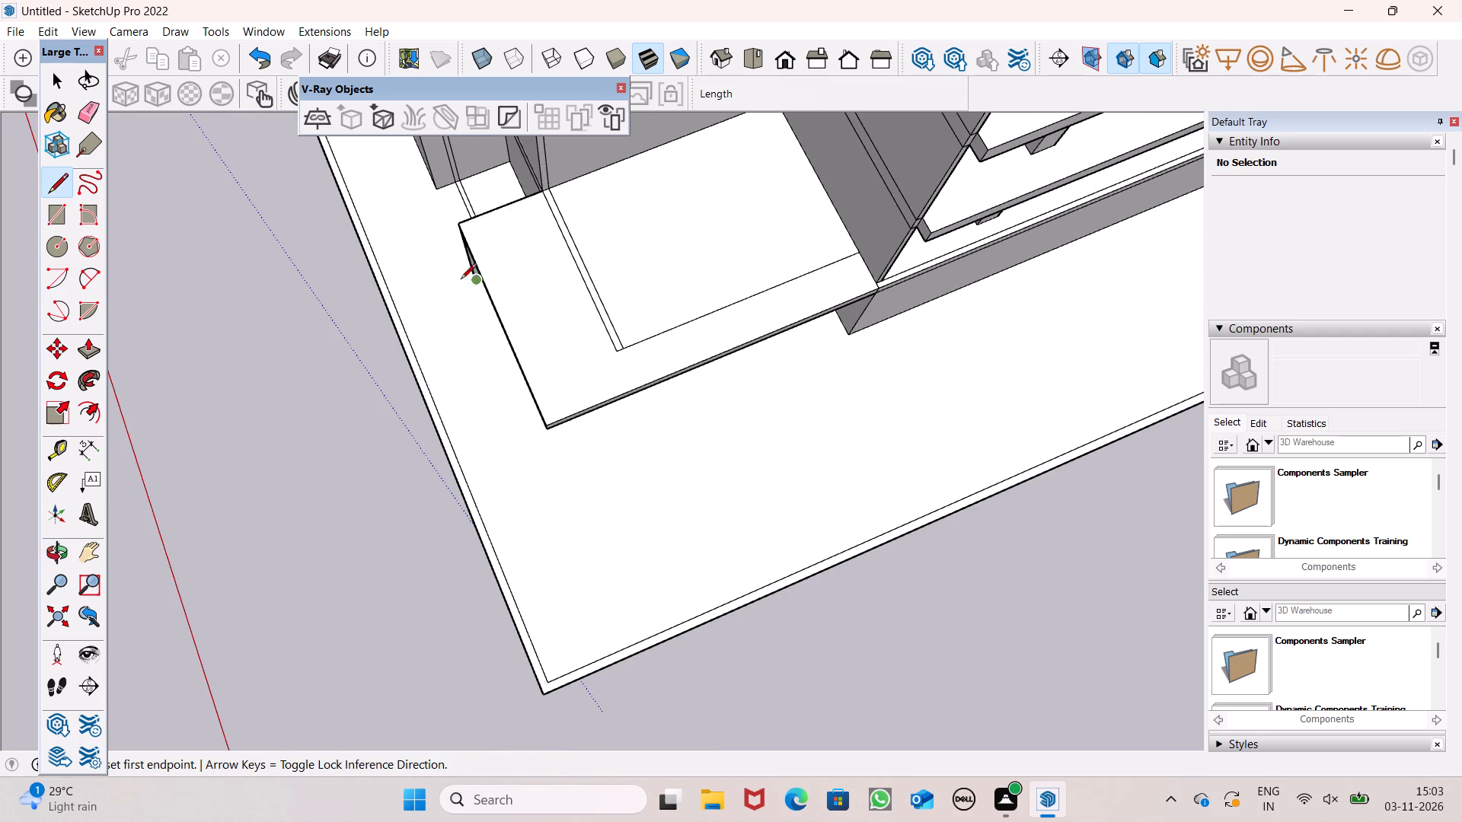
{"action": "left_click", "coordinate": [91, 452]}
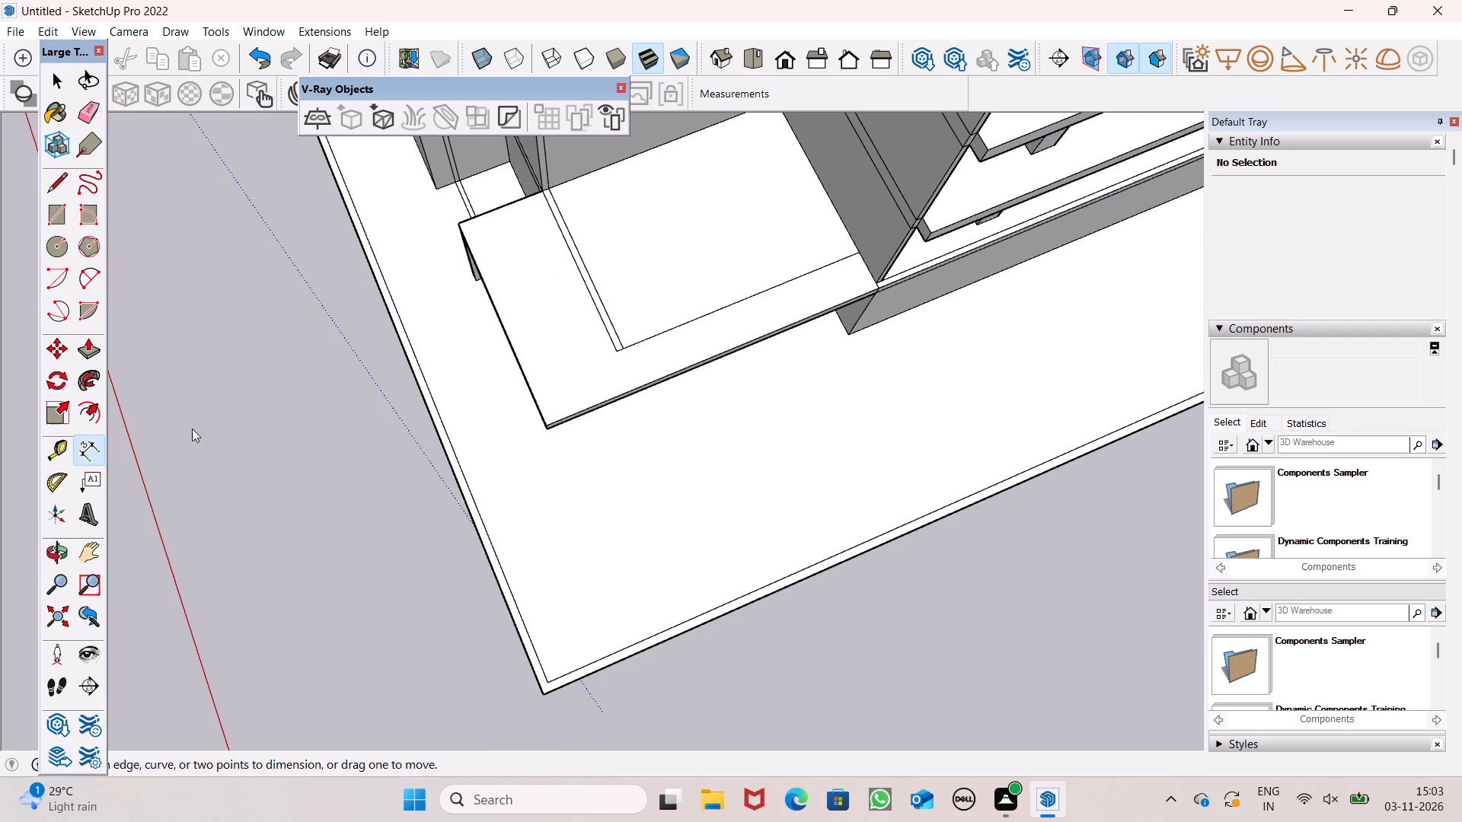
{"action": "scroll", "coordinate": [719, 287], "scroll_direction": "up", "scroll_amount": 5}
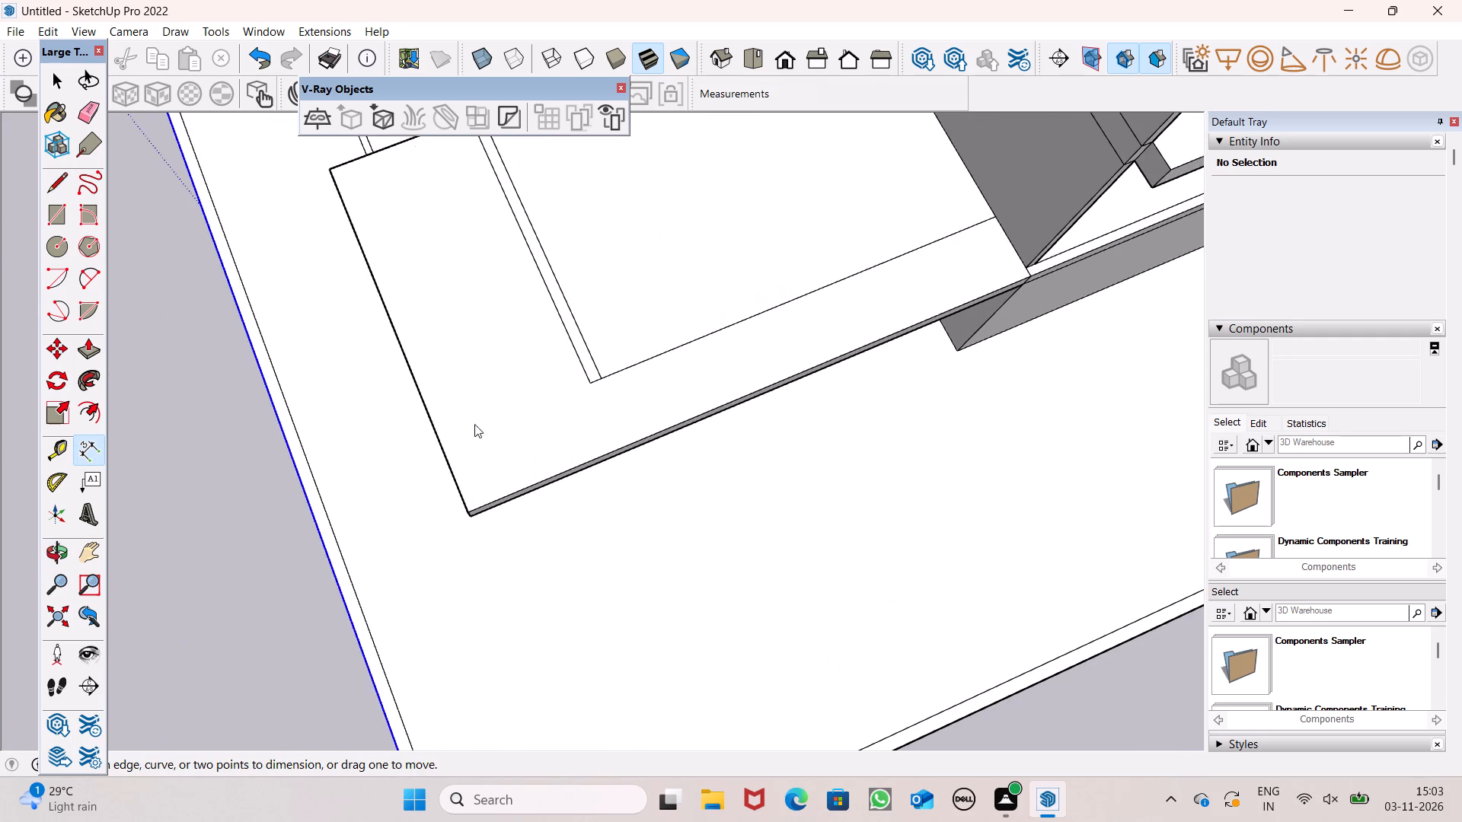
{"action": "scroll", "coordinate": [599, 342], "scroll_direction": "up", "scroll_amount": 8}
{"action": "scroll", "coordinate": [639, 435], "scroll_direction": "up", "scroll_amount": 7}
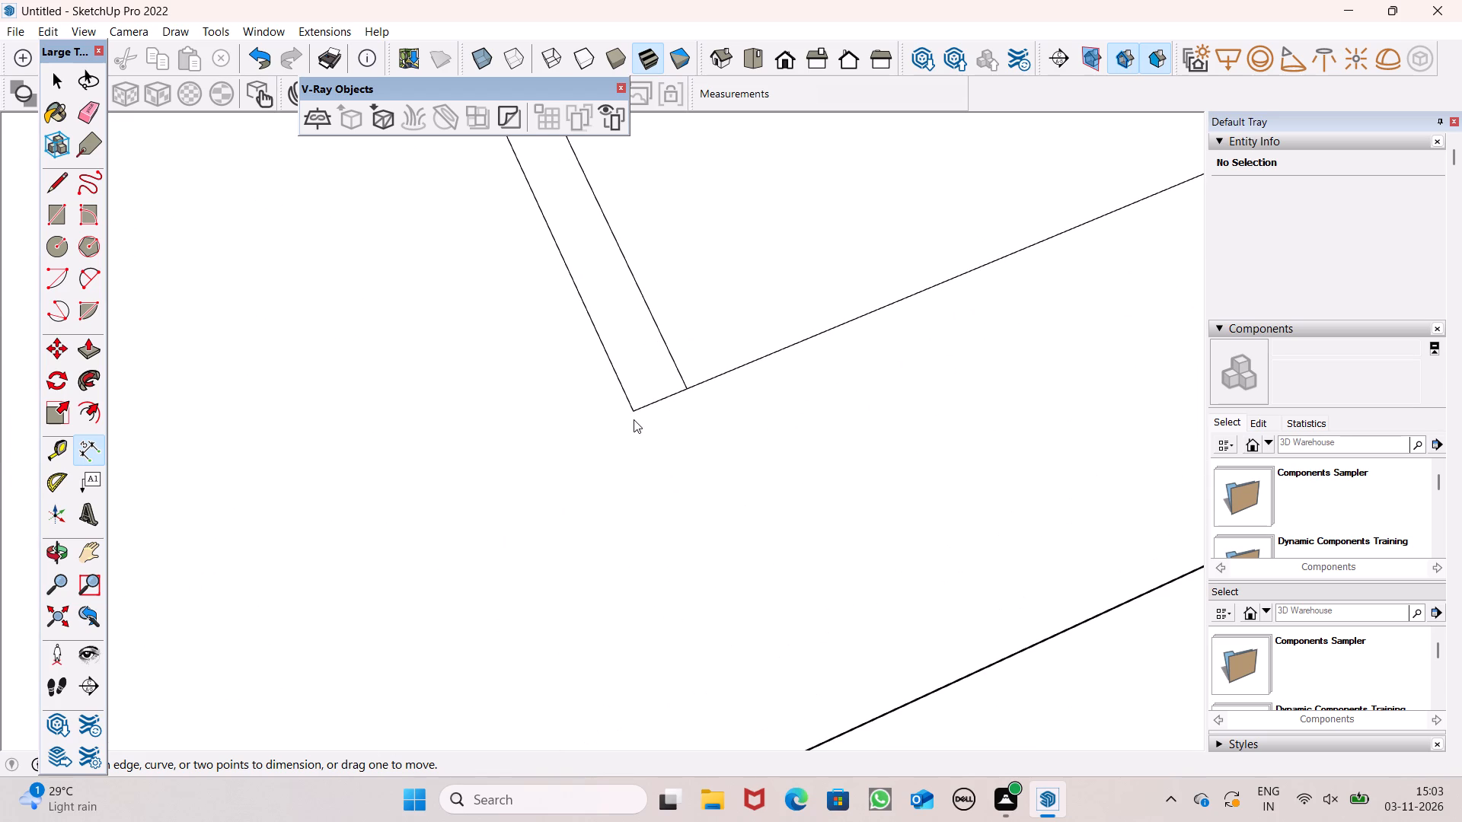
{"action": "left_click", "coordinate": [634, 415]}
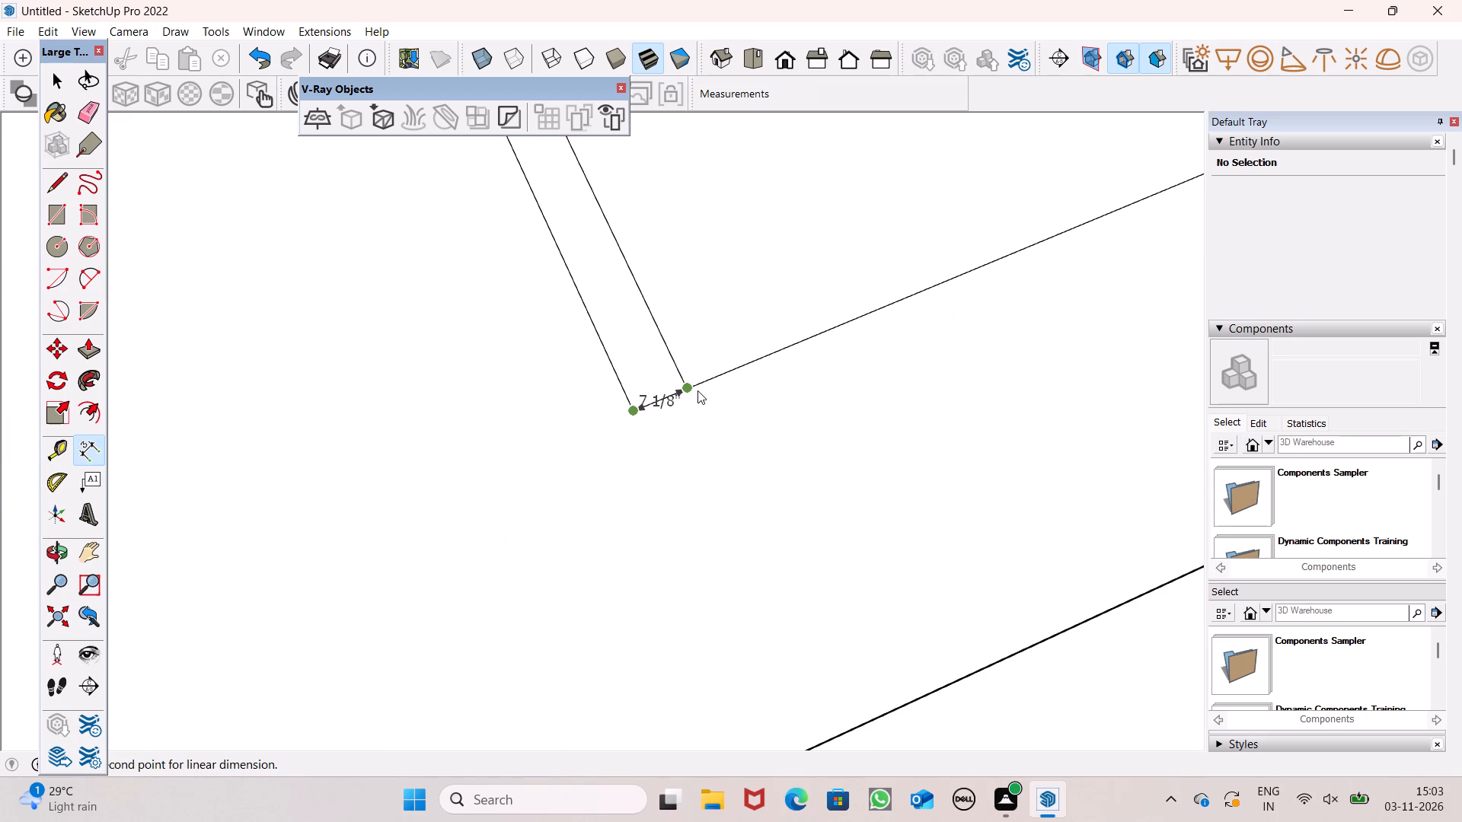
{"action": "key", "text": "space"}
Place a guide line 6" inside the long cross line on the canopy's top, parallel to it.
{"action": "scroll", "coordinate": [611, 356], "scroll_direction": "down", "scroll_amount": 8}
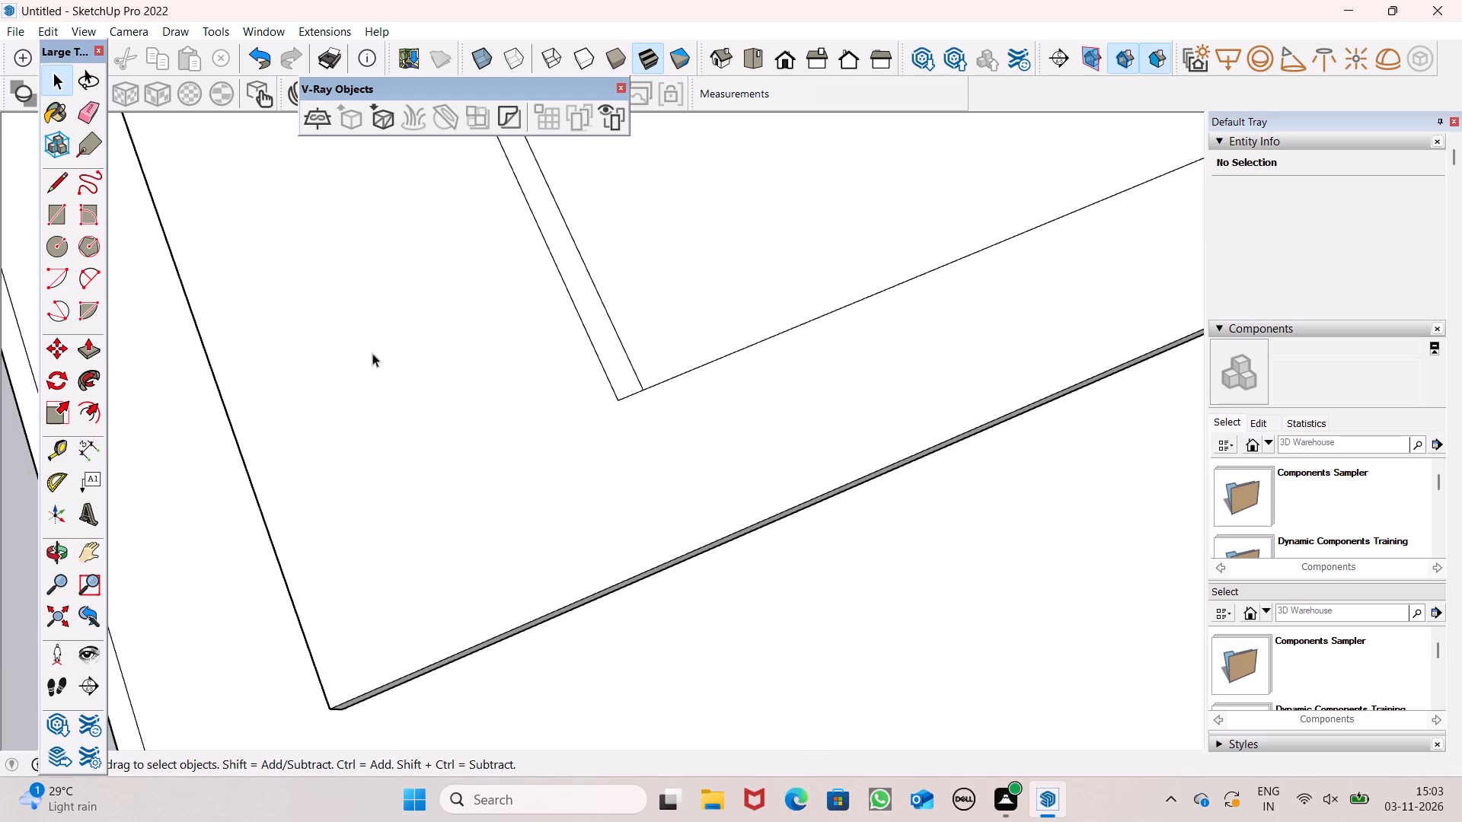
{"action": "left_click", "coordinate": [53, 439]}
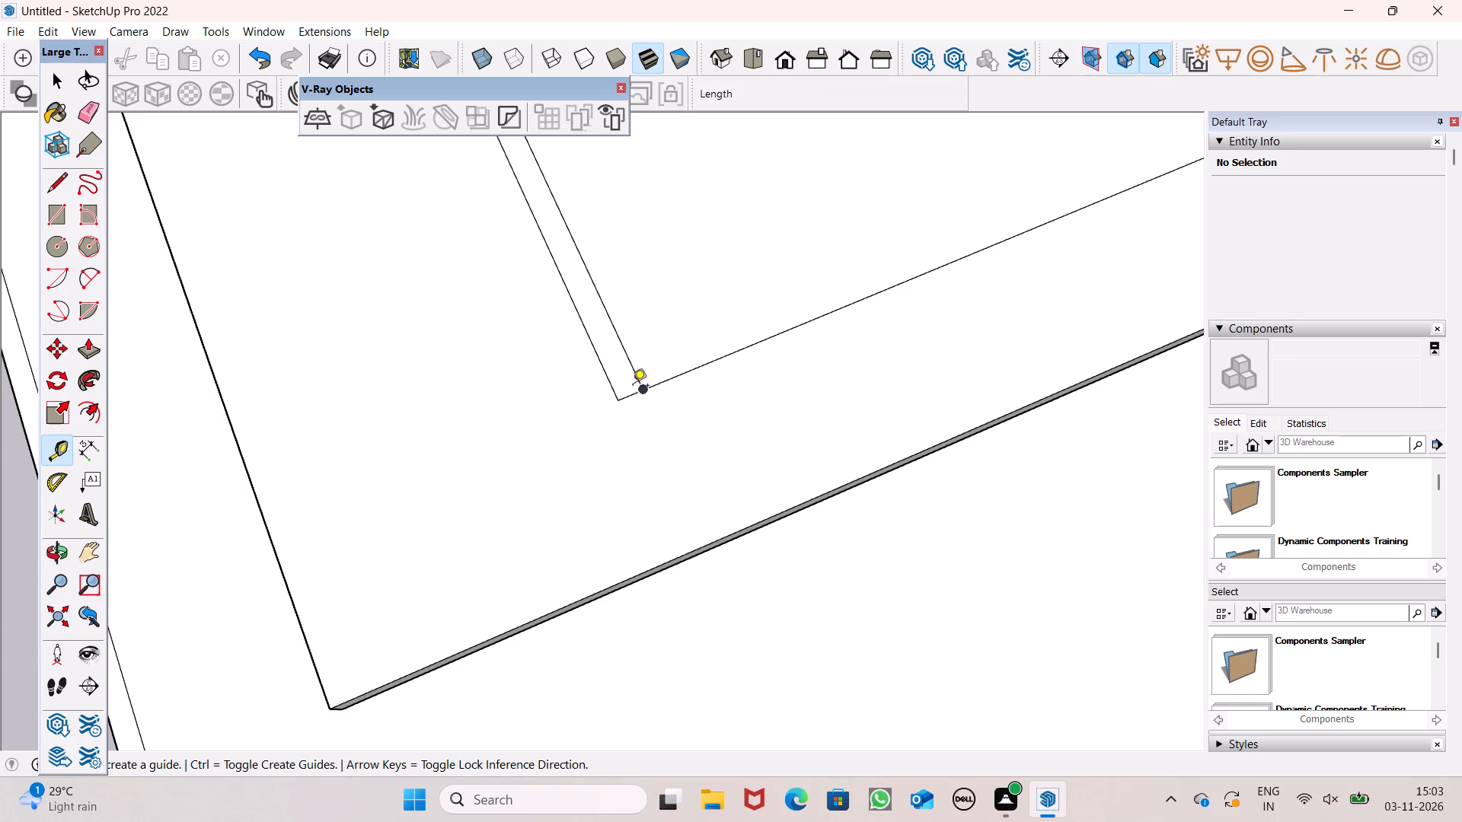
{"action": "left_click", "coordinate": [675, 381]}
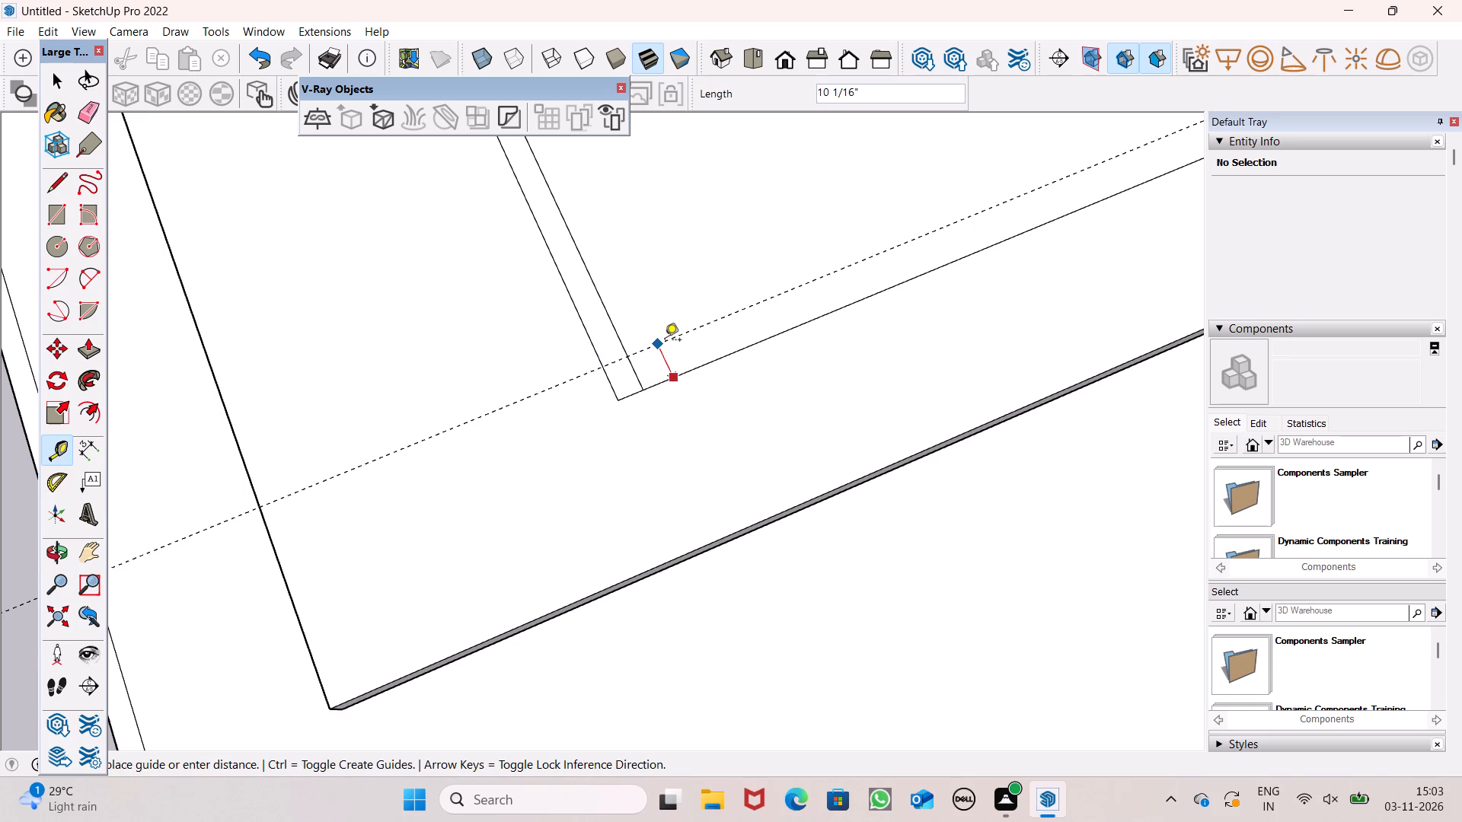
{"action": "key", "text": "6"}
{"action": "key", "text": "shift+quotedbl"}
{"action": "key", "text": "Return"}
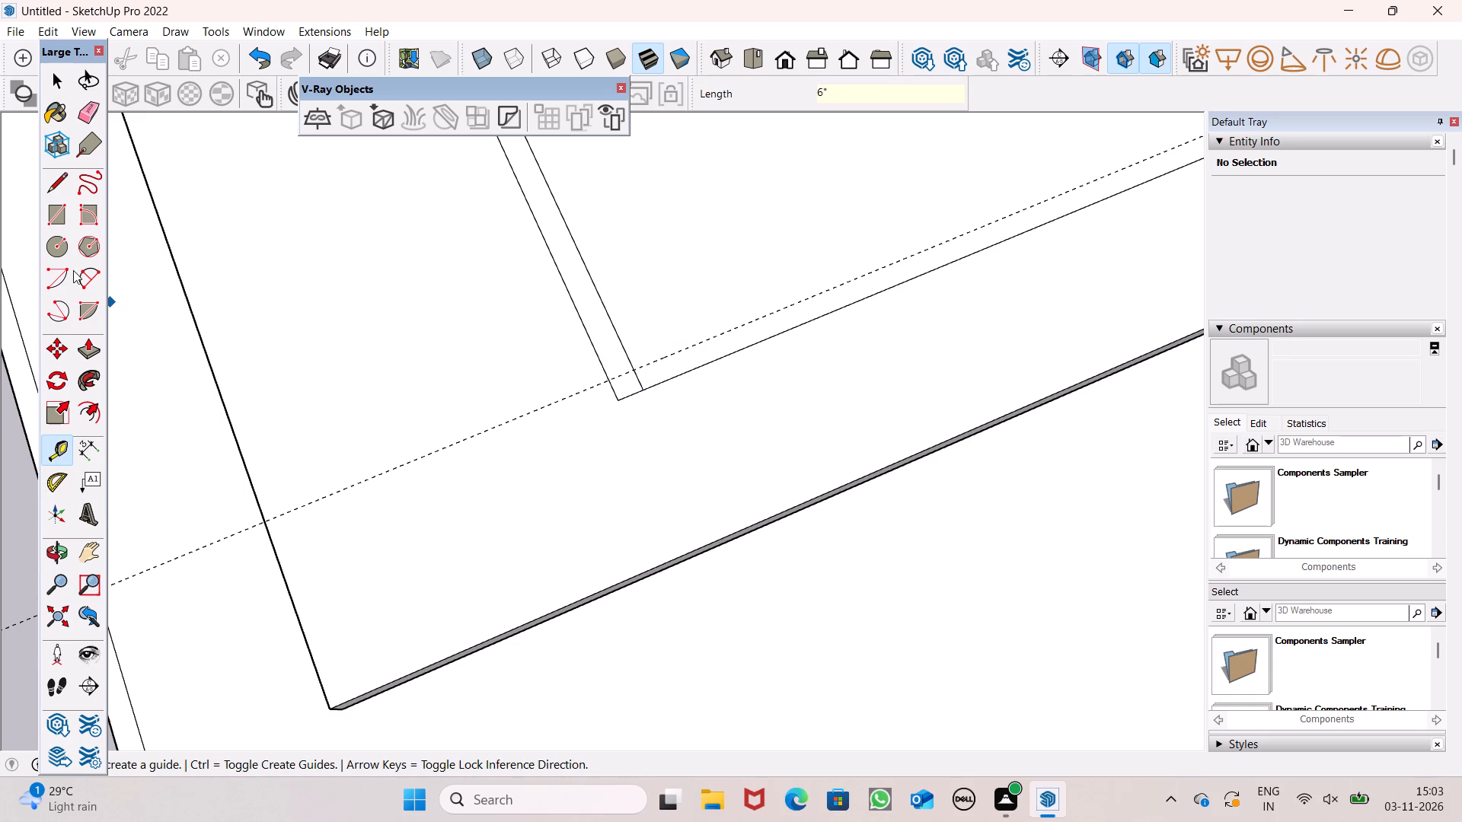
Draw a line about 22' 7 13/16" long over the guide, from the narrow strip's outer line to the tall block's wall.
{"action": "left_click", "coordinate": [56, 181]}
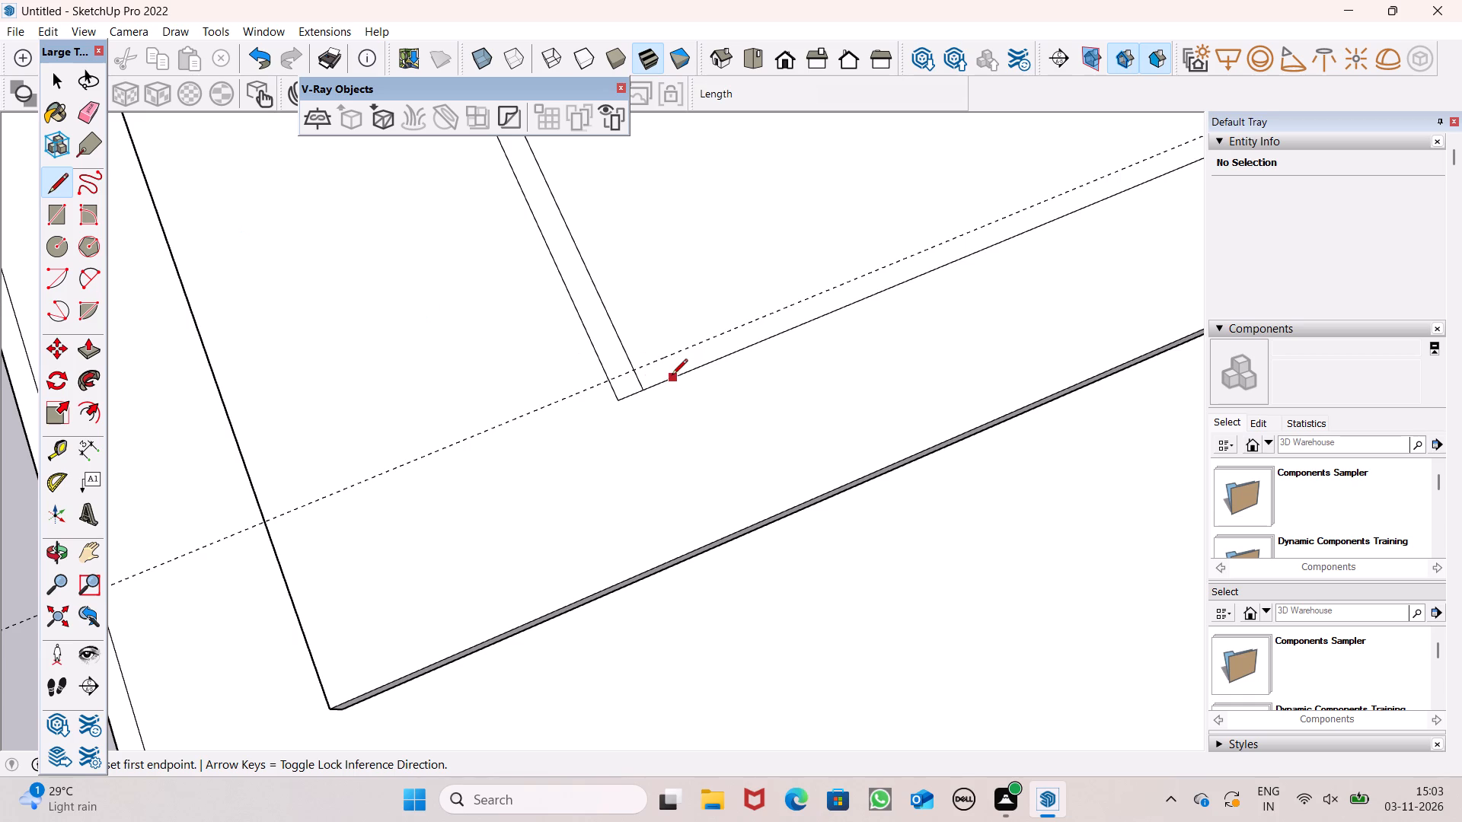
{"action": "left_click", "coordinate": [605, 382]}
{"action": "scroll", "coordinate": [374, 377], "scroll_direction": "down", "scroll_amount": 7}
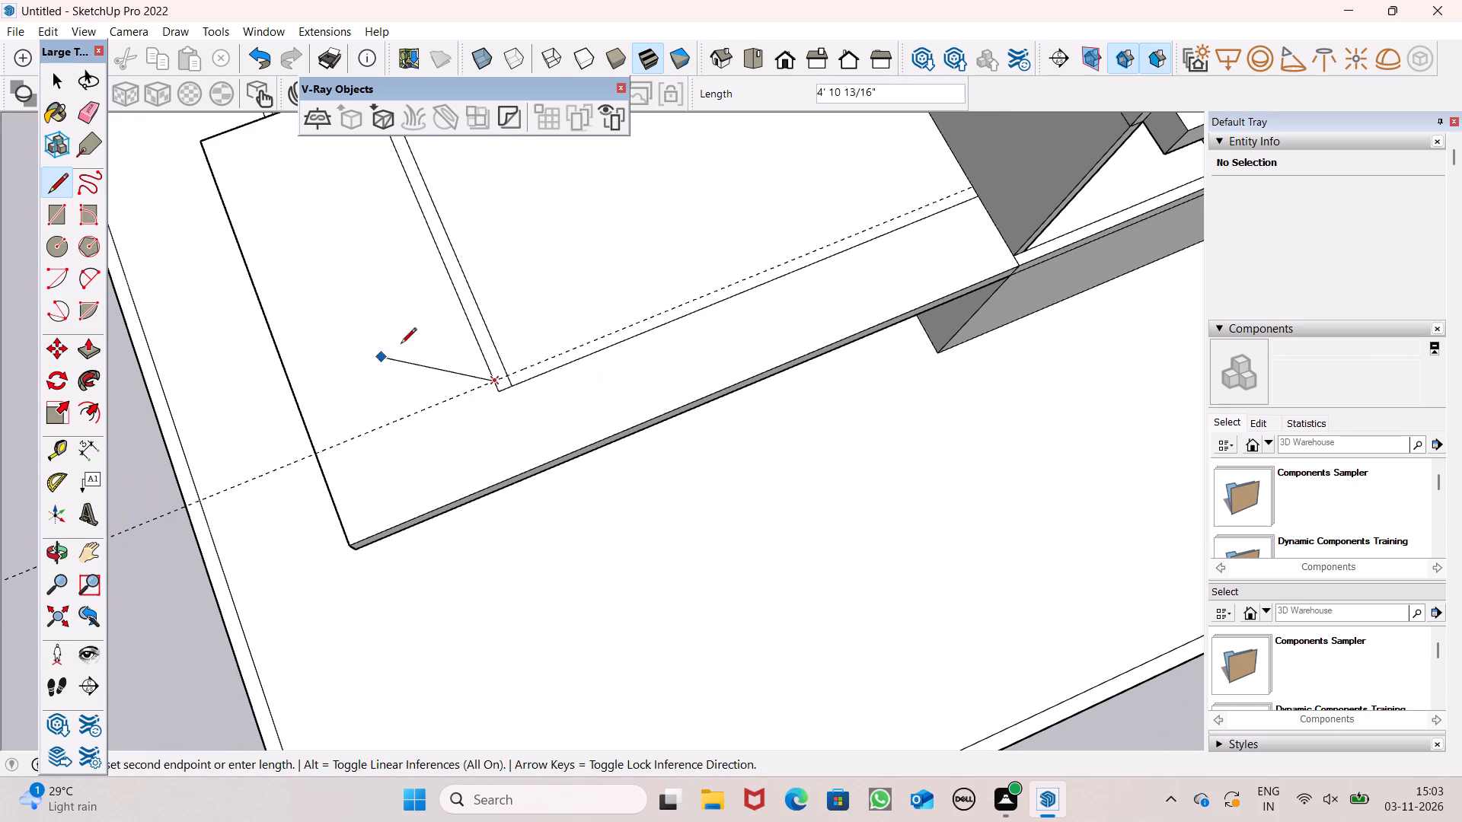
{"action": "scroll", "coordinate": [803, 256], "scroll_direction": "up", "scroll_amount": 4}
{"action": "scroll", "coordinate": [826, 252], "scroll_direction": "down", "scroll_amount": 3}
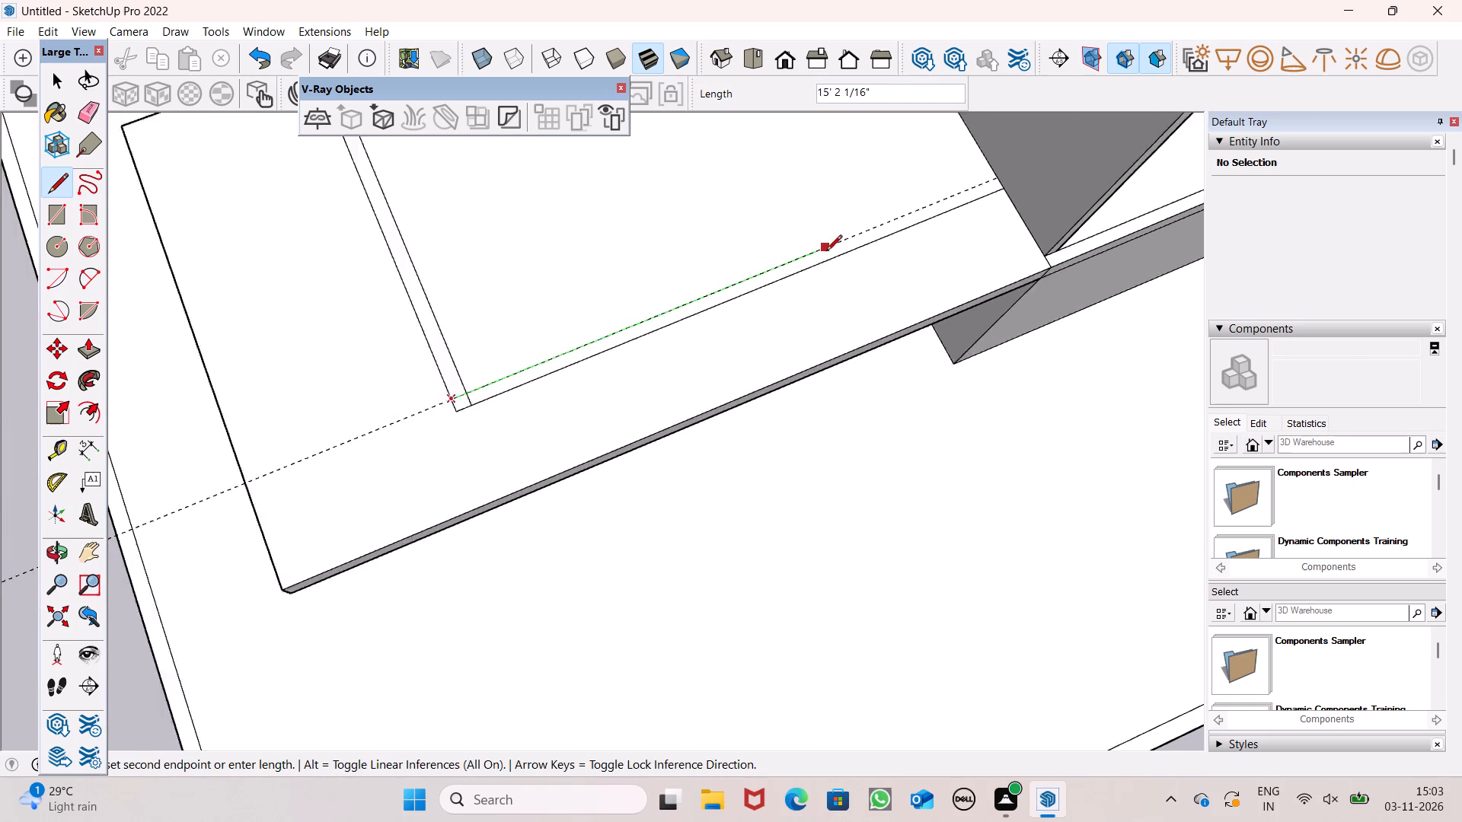
{"action": "scroll", "coordinate": [826, 252], "scroll_direction": "down", "scroll_amount": 3}
{"action": "scroll", "coordinate": [892, 206], "scroll_direction": "up", "scroll_amount": 6}
{"action": "left_click", "coordinate": [991, 180]}
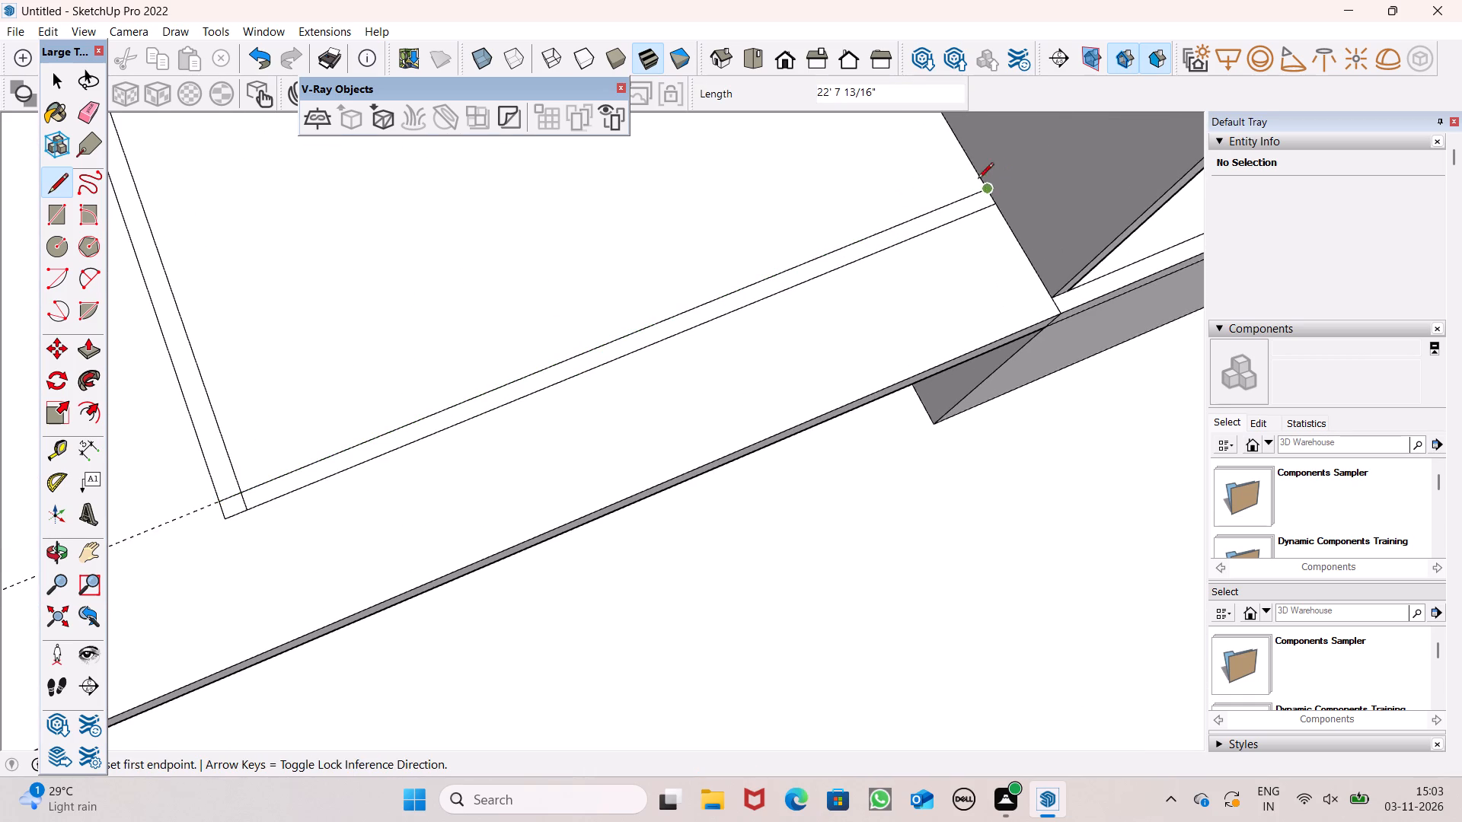
Erase the guide line and the short segments crossing the corner where the two canopy strips meet.
{"action": "scroll", "coordinate": [877, 225], "scroll_direction": "down", "scroll_amount": 5}
{"action": "scroll", "coordinate": [608, 293], "scroll_direction": "down", "scroll_amount": 1}
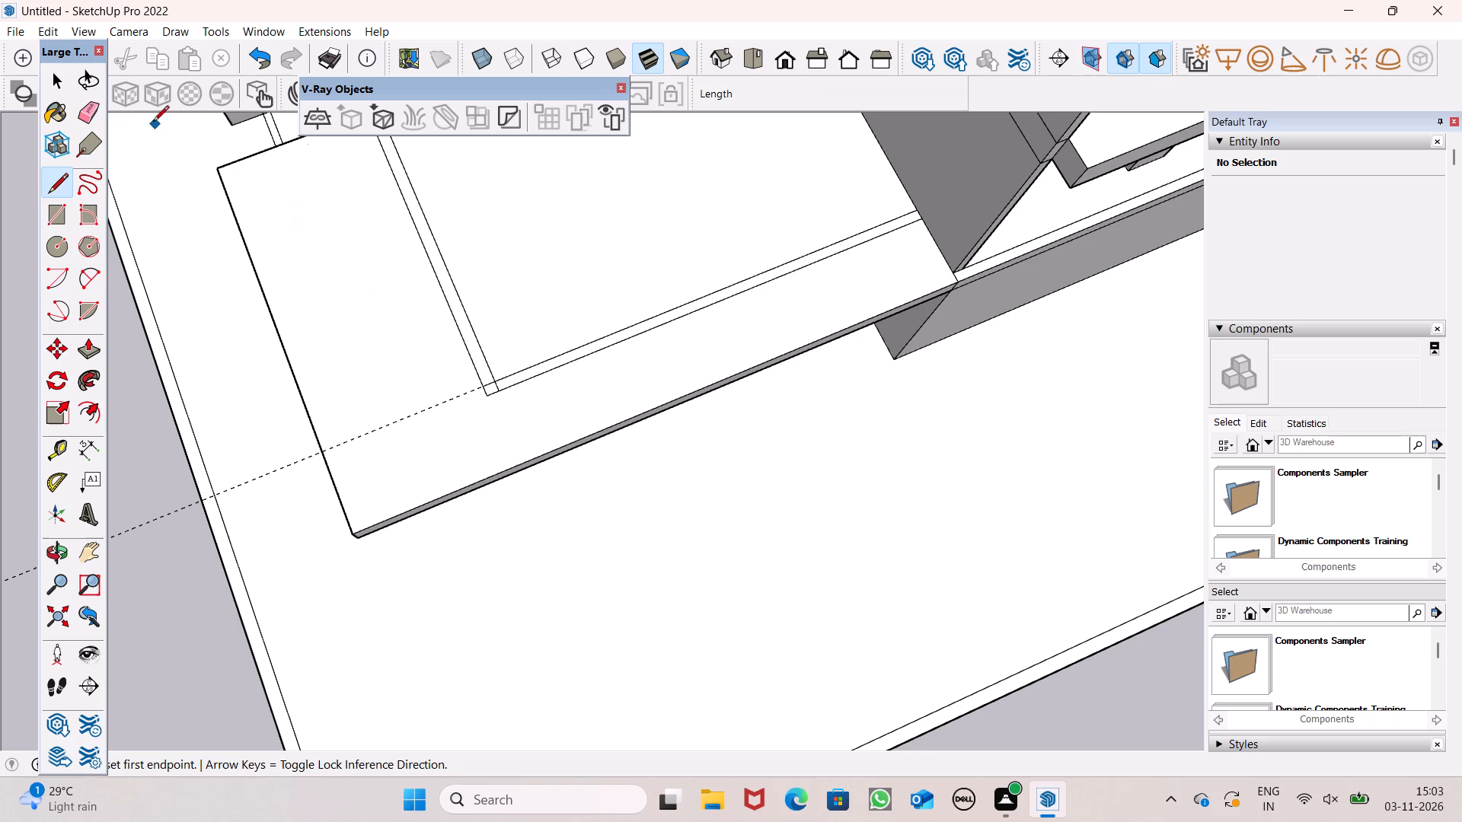
{"action": "left_click", "coordinate": [94, 117]}
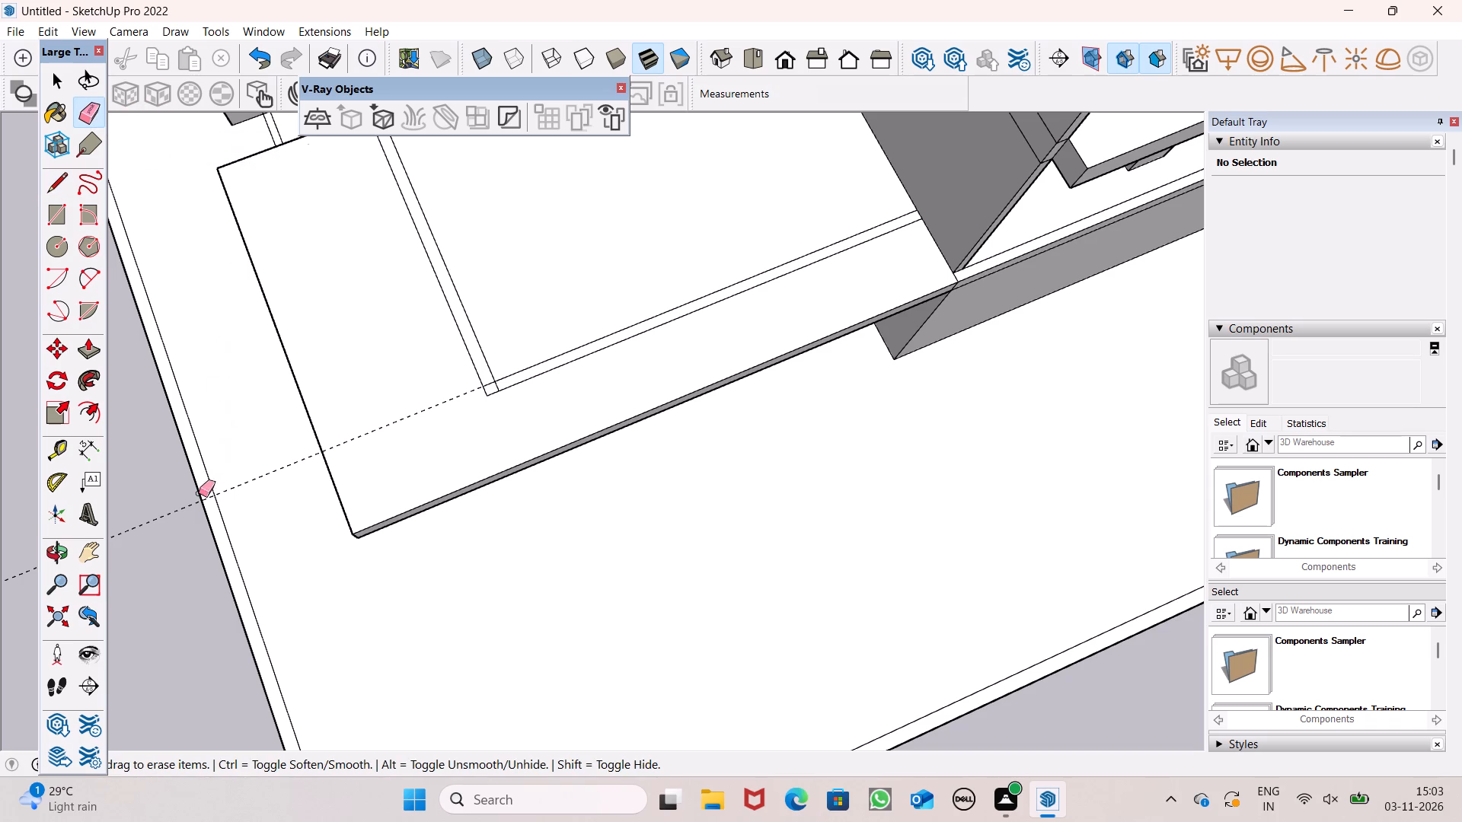
{"action": "left_click_drag", "start_coordinate": [263, 475], "coordinate": [265, 454]}
{"action": "scroll", "coordinate": [460, 365], "scroll_direction": "up", "scroll_amount": 12}
{"action": "left_click_drag", "start_coordinate": [538, 401], "coordinate": [544, 409]}
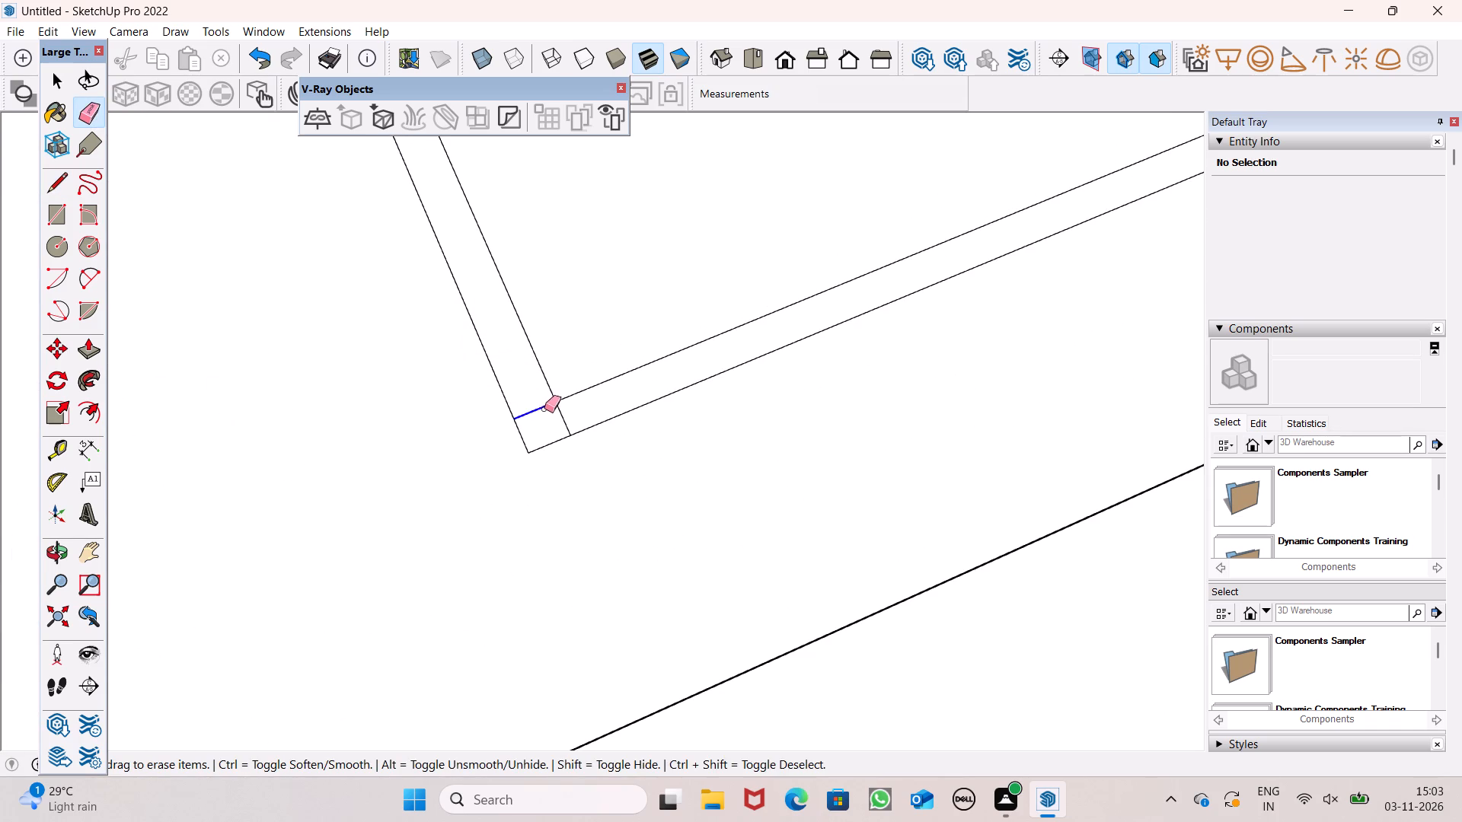
{"action": "left_click_drag", "start_coordinate": [544, 409], "coordinate": [561, 413]}
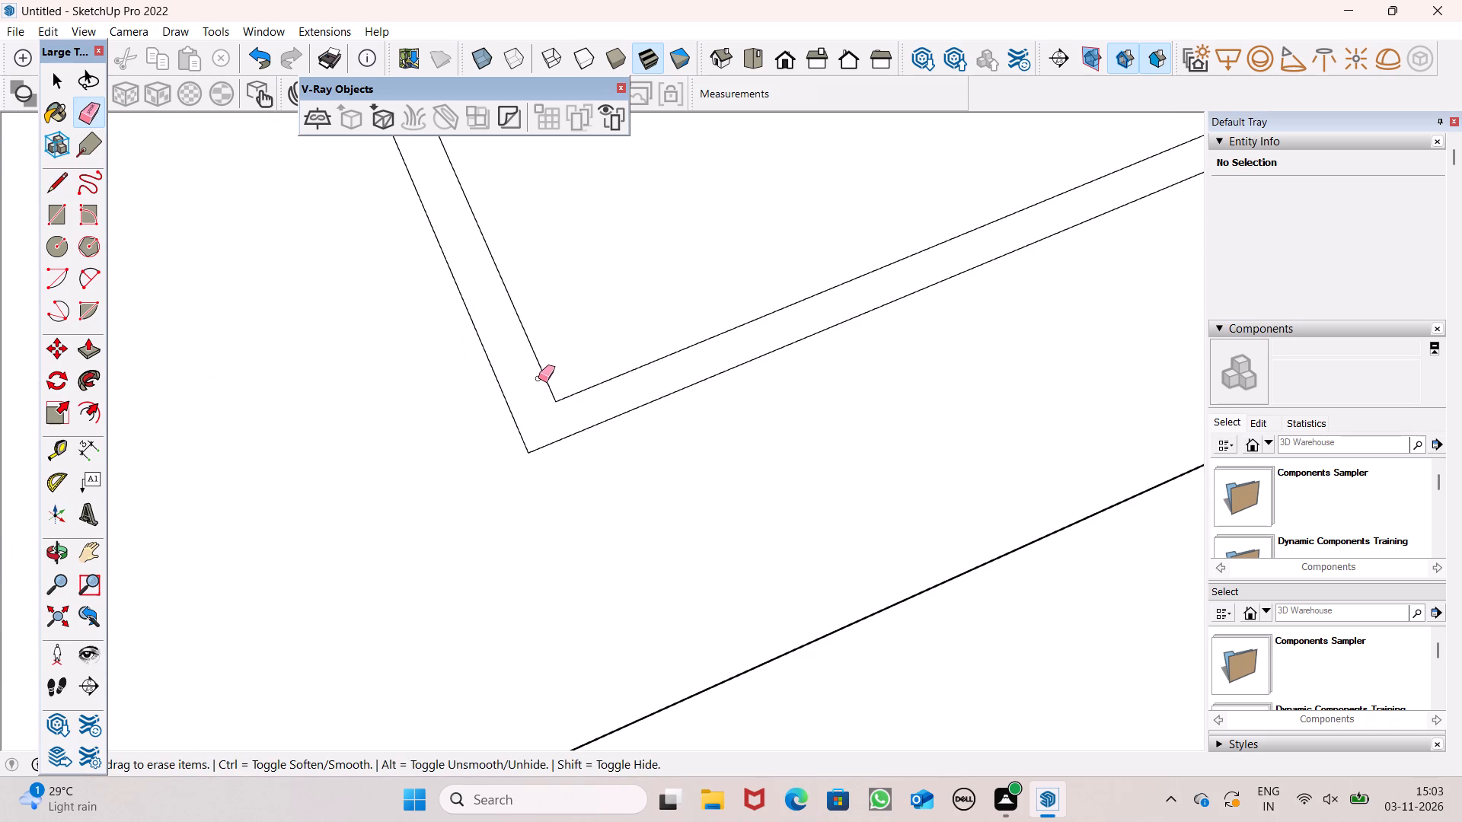
Push/Pull the L-shaped strip on the canopy's top up about 10 3/16".
{"action": "scroll", "coordinate": [538, 378], "scroll_direction": "down", "scroll_amount": 4}
{"action": "middle_click_drag", "start_coordinate": [576, 432], "coordinate": [485, 388]}
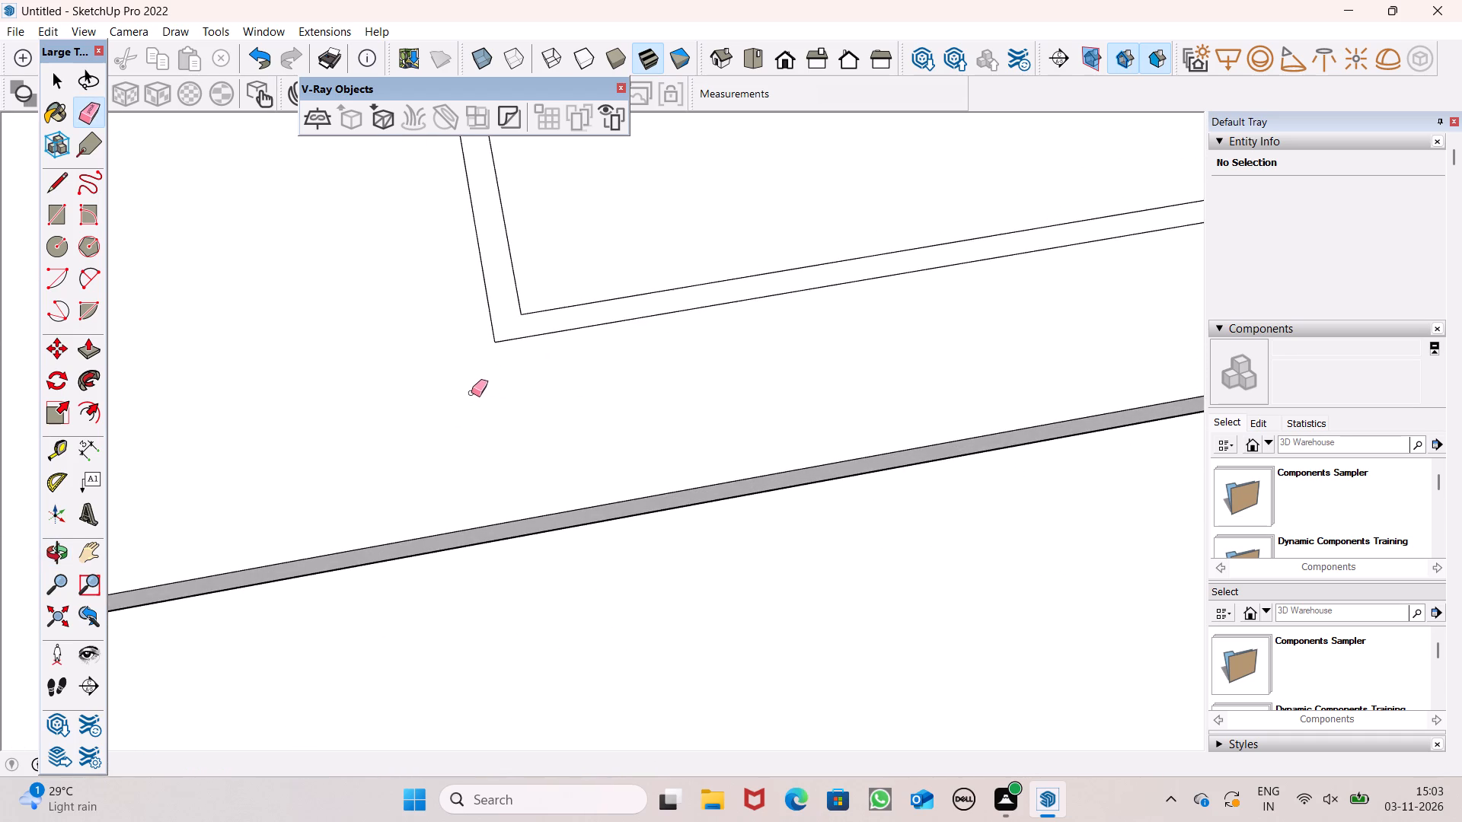
{"action": "scroll", "coordinate": [457, 421], "scroll_direction": "down", "scroll_amount": 5}
{"action": "scroll", "coordinate": [522, 426], "scroll_direction": "down", "scroll_amount": 5}
{"action": "middle_click_drag", "start_coordinate": [531, 448], "coordinate": [563, 362]}
{"action": "scroll", "coordinate": [524, 454], "scroll_direction": "down", "scroll_amount": 2}
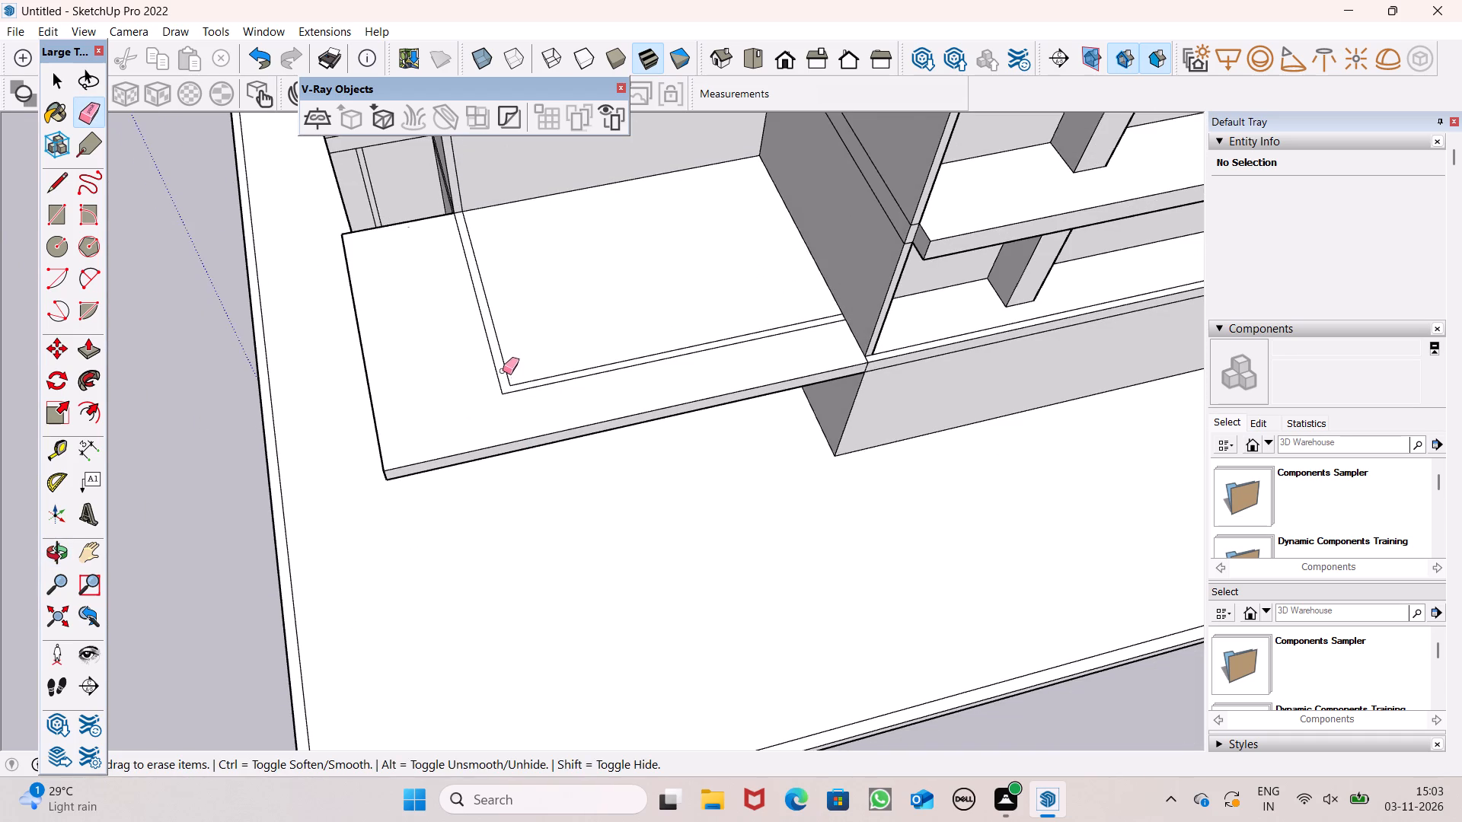
{"action": "scroll", "coordinate": [502, 369], "scroll_direction": "down", "scroll_amount": 4}
{"action": "middle_click_drag", "start_coordinate": [516, 380], "coordinate": [505, 193]}
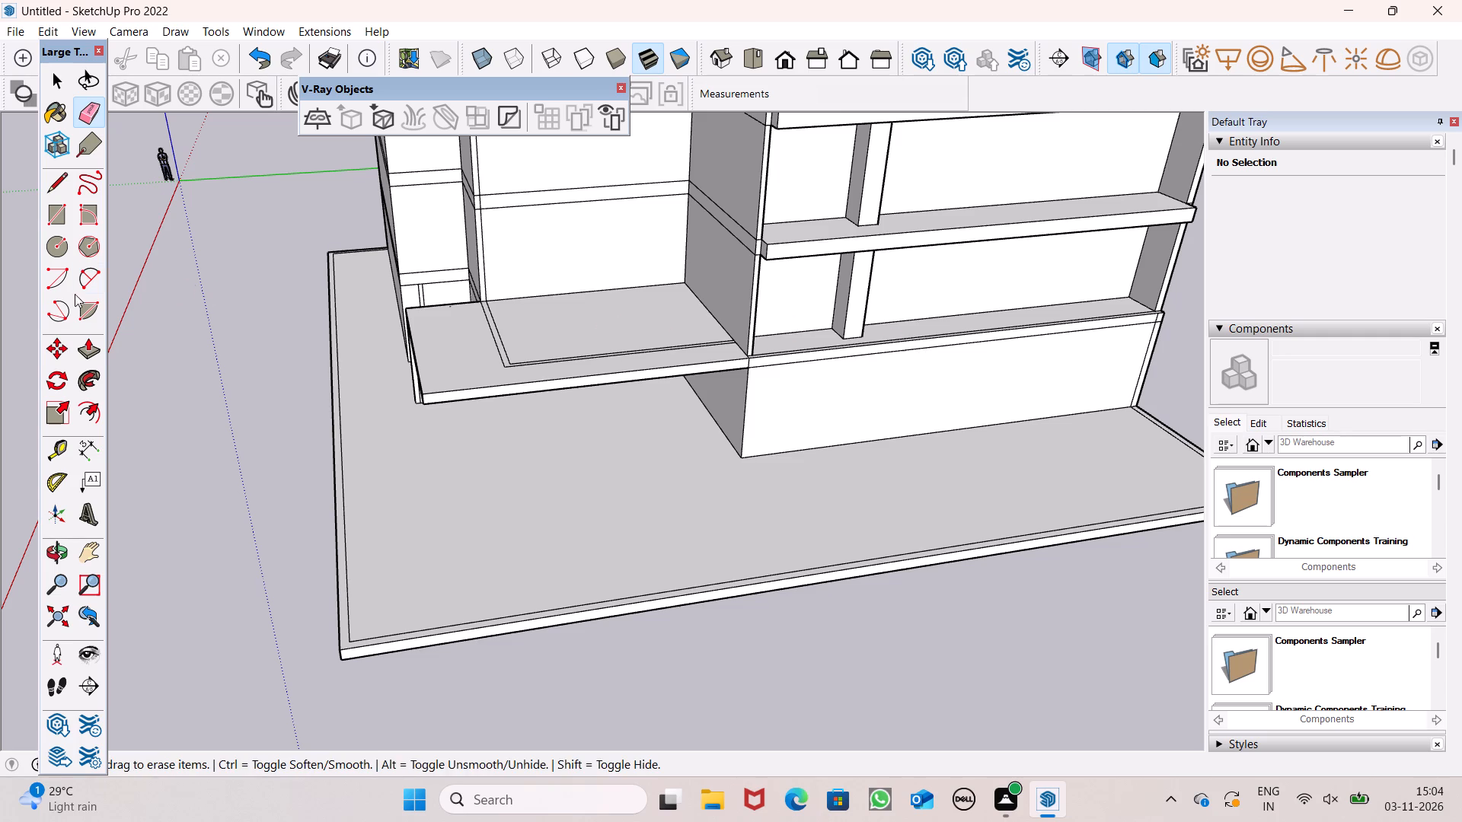
{"action": "left_click", "coordinate": [96, 352]}
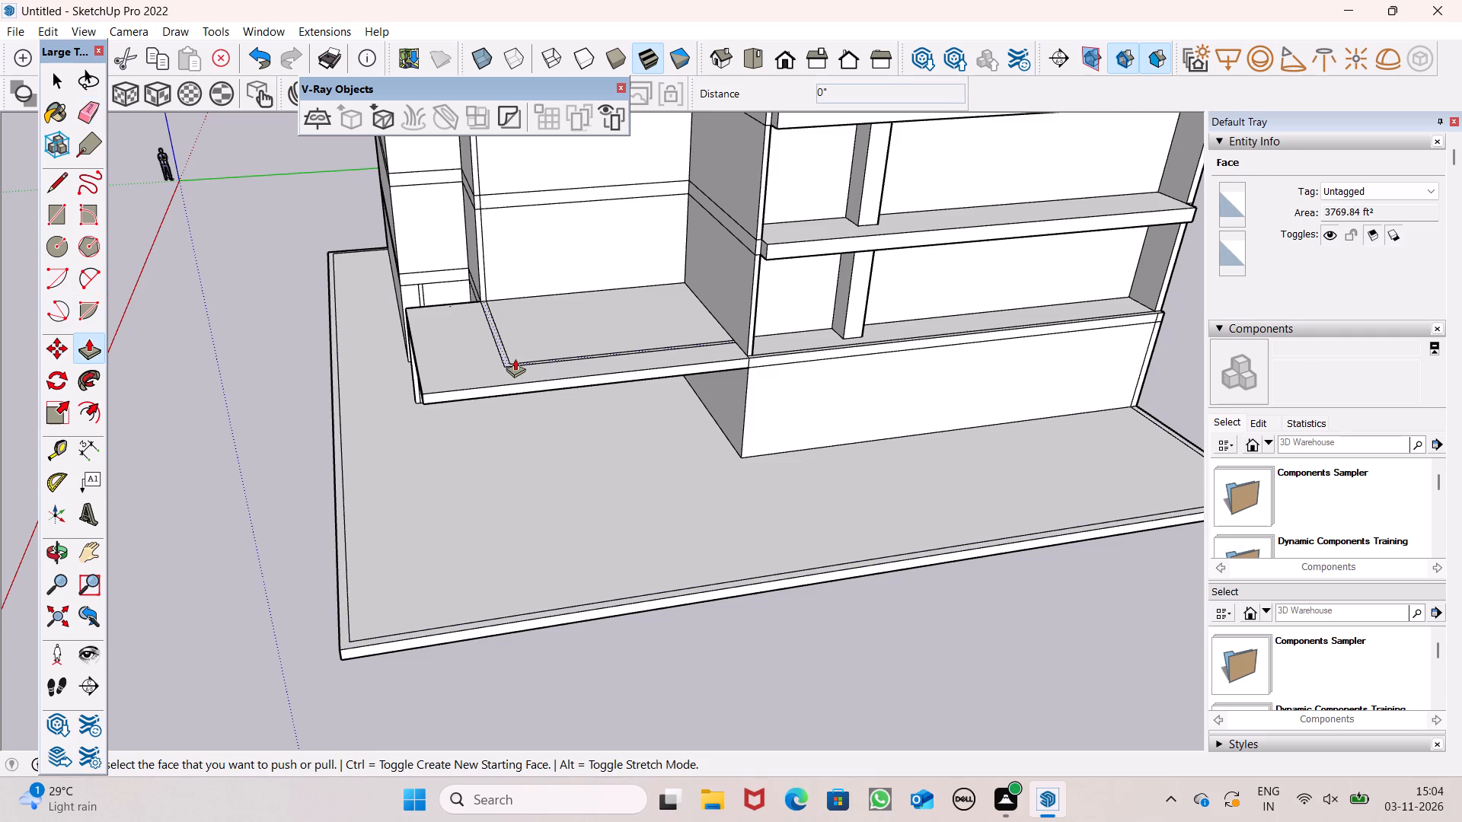
{"action": "middle_click_drag", "start_coordinate": [536, 393], "coordinate": [509, 479]}
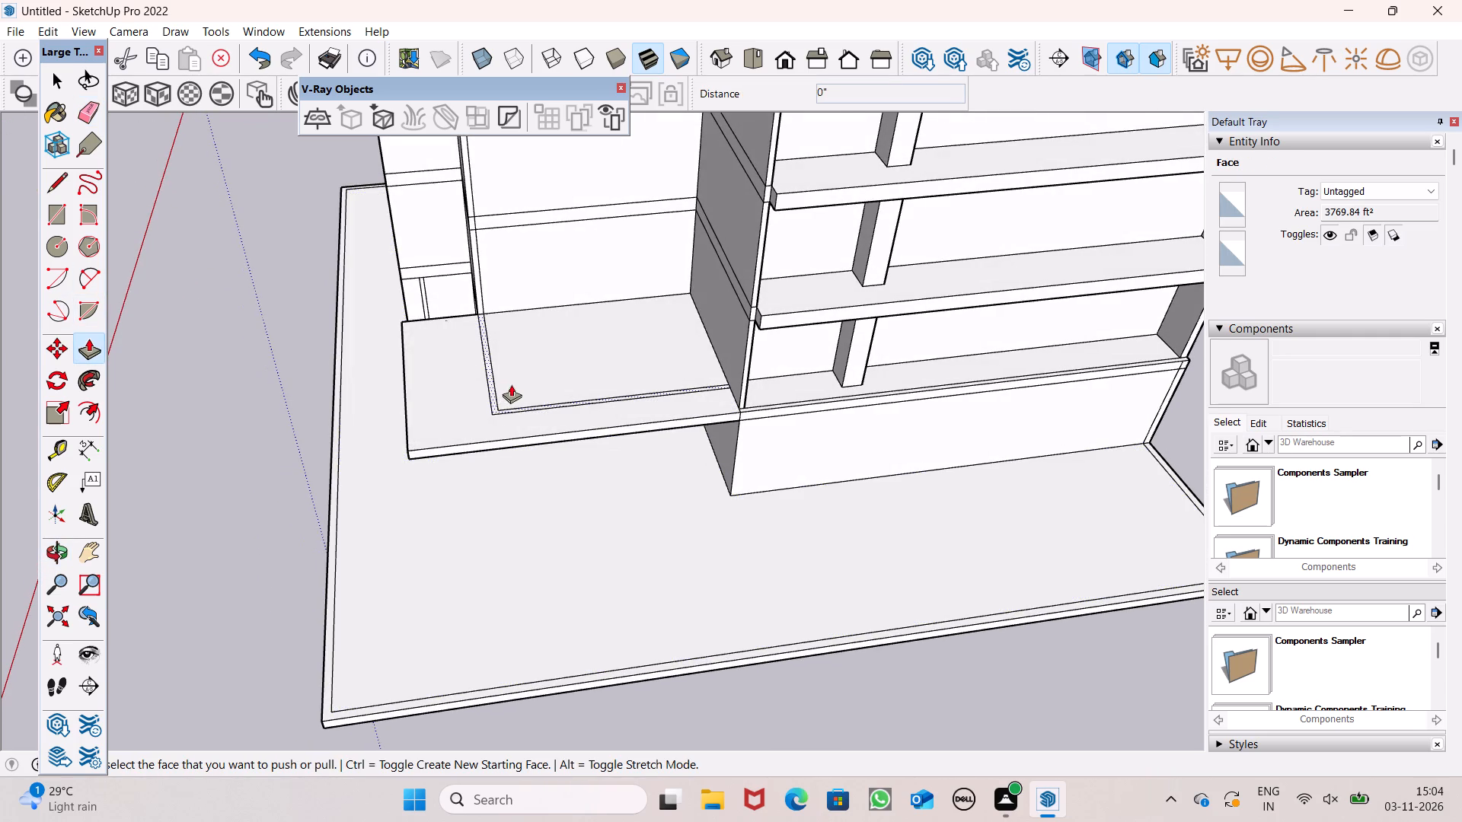
{"action": "middle_click_drag", "start_coordinate": [521, 415], "coordinate": [507, 438]}
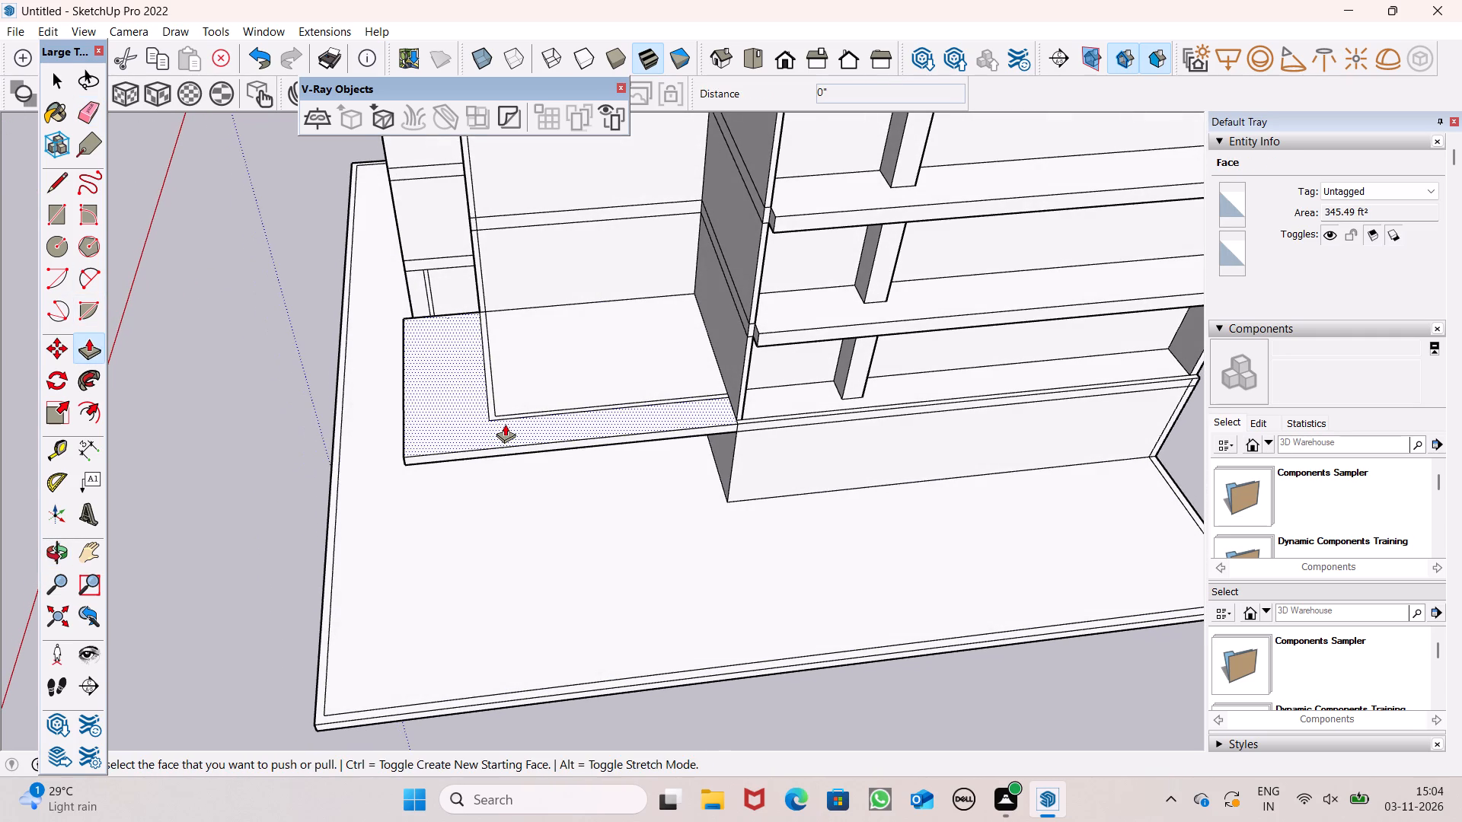
{"action": "scroll", "coordinate": [505, 424], "scroll_direction": "up", "scroll_amount": 1}
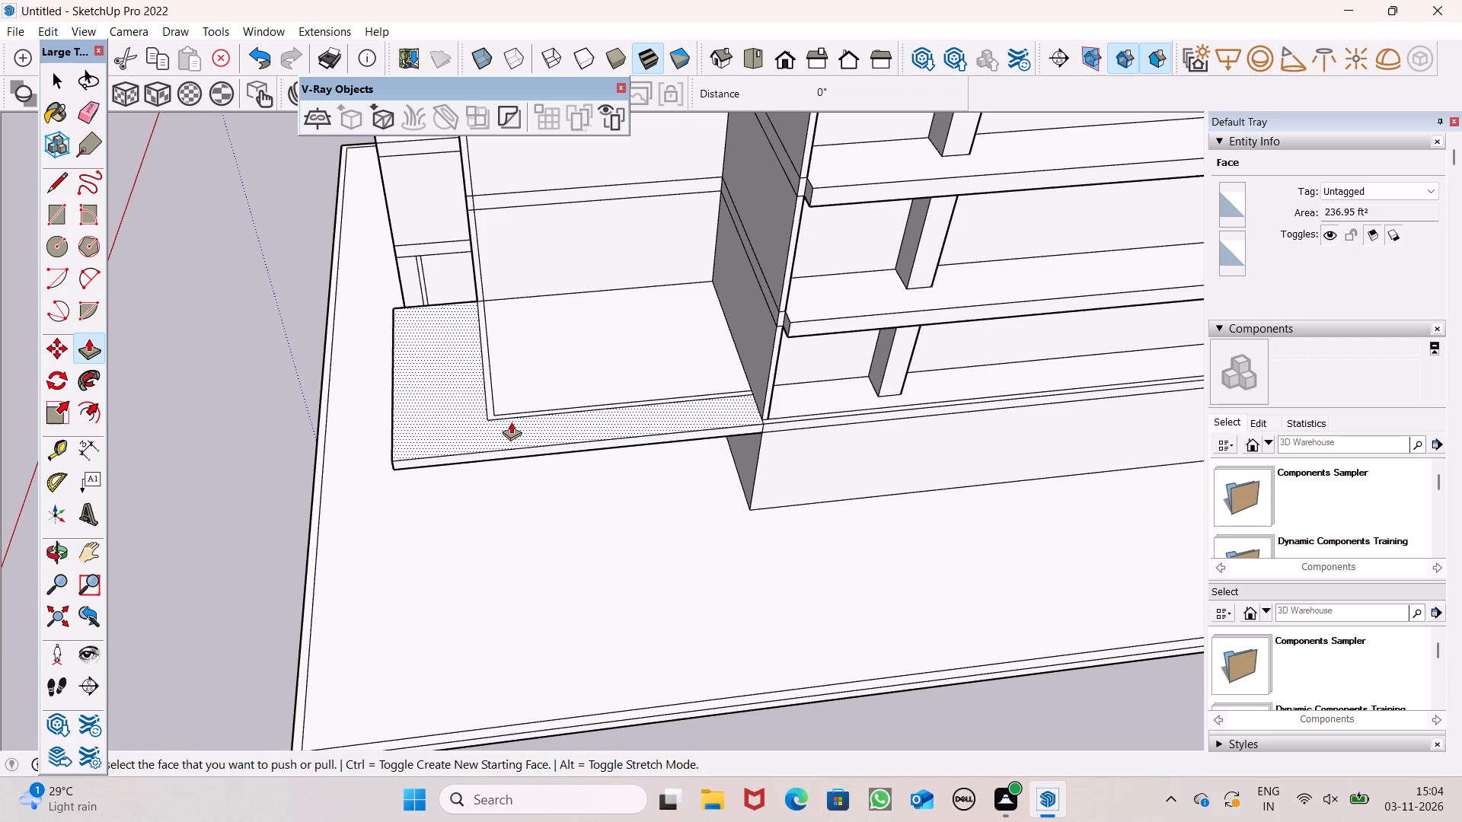
{"action": "scroll", "coordinate": [515, 426], "scroll_direction": "down", "scroll_amount": 1}
{"action": "middle_click_drag", "start_coordinate": [517, 432], "coordinate": [515, 479]}
{"action": "scroll", "coordinate": [493, 425], "scroll_direction": "up", "scroll_amount": 4}
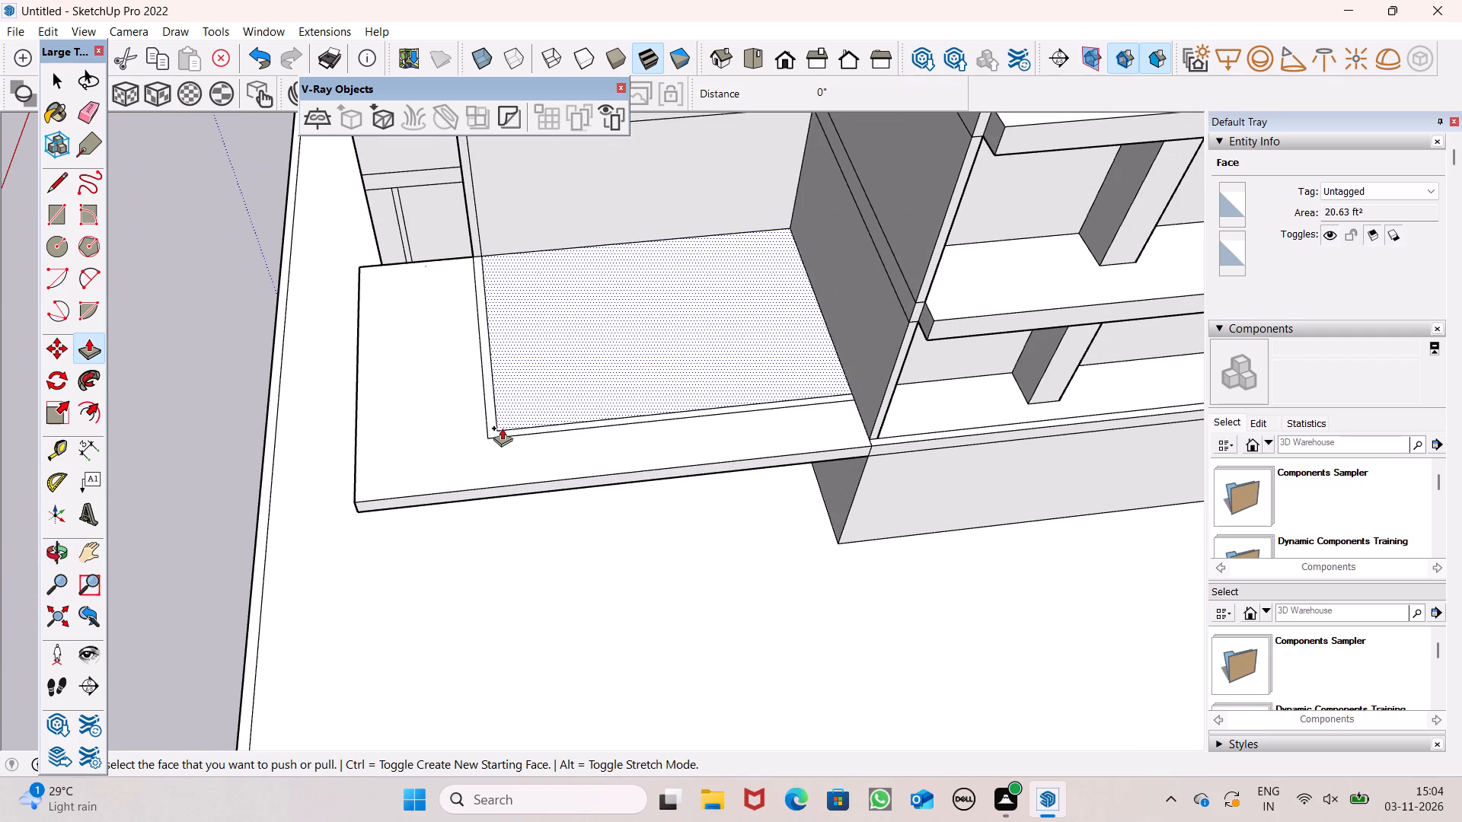
{"action": "scroll", "coordinate": [493, 429], "scroll_direction": "up", "scroll_amount": 5}
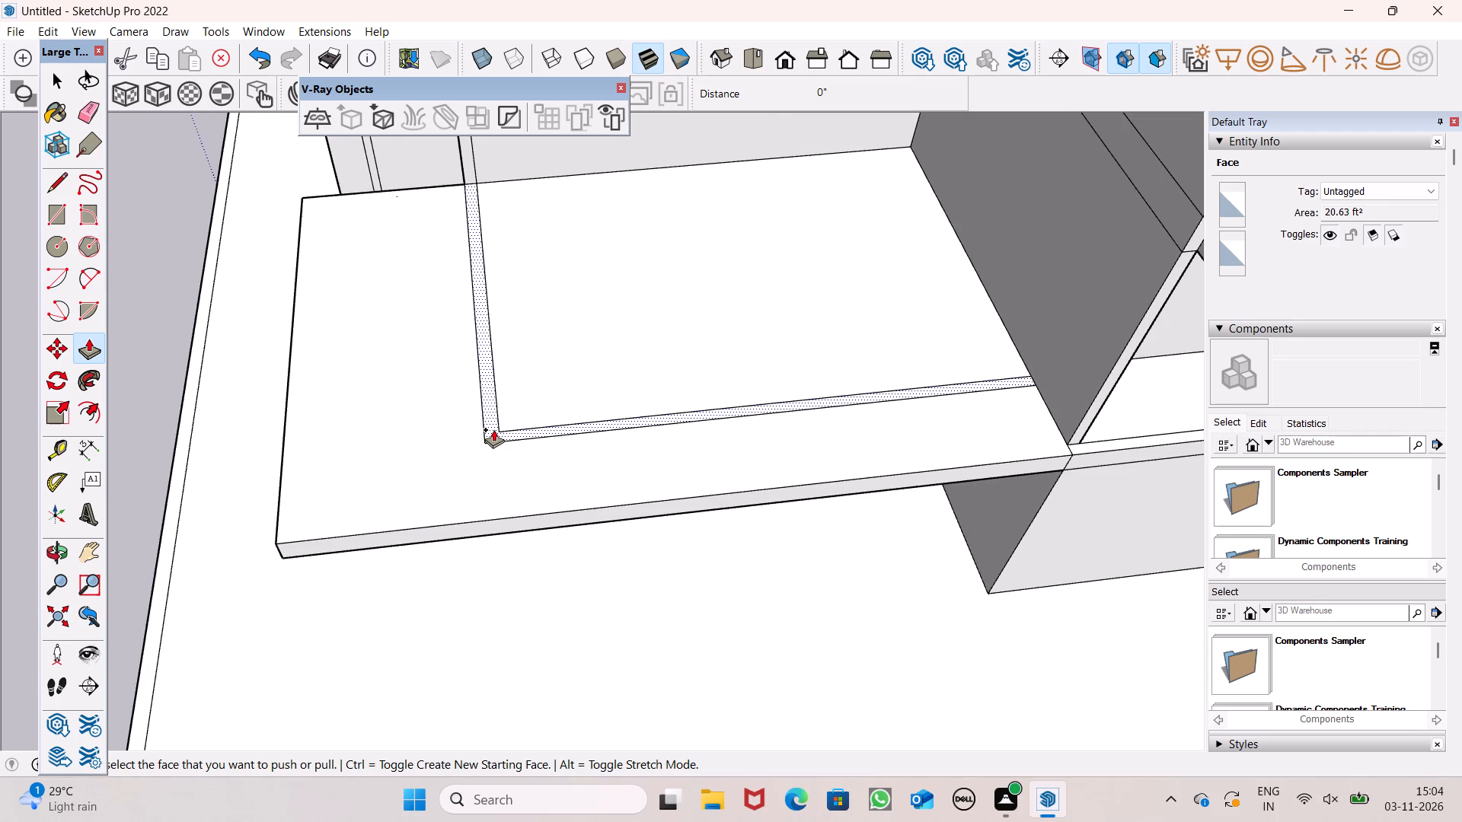
{"action": "left_click_drag", "start_coordinate": [493, 429], "coordinate": [493, 414]}
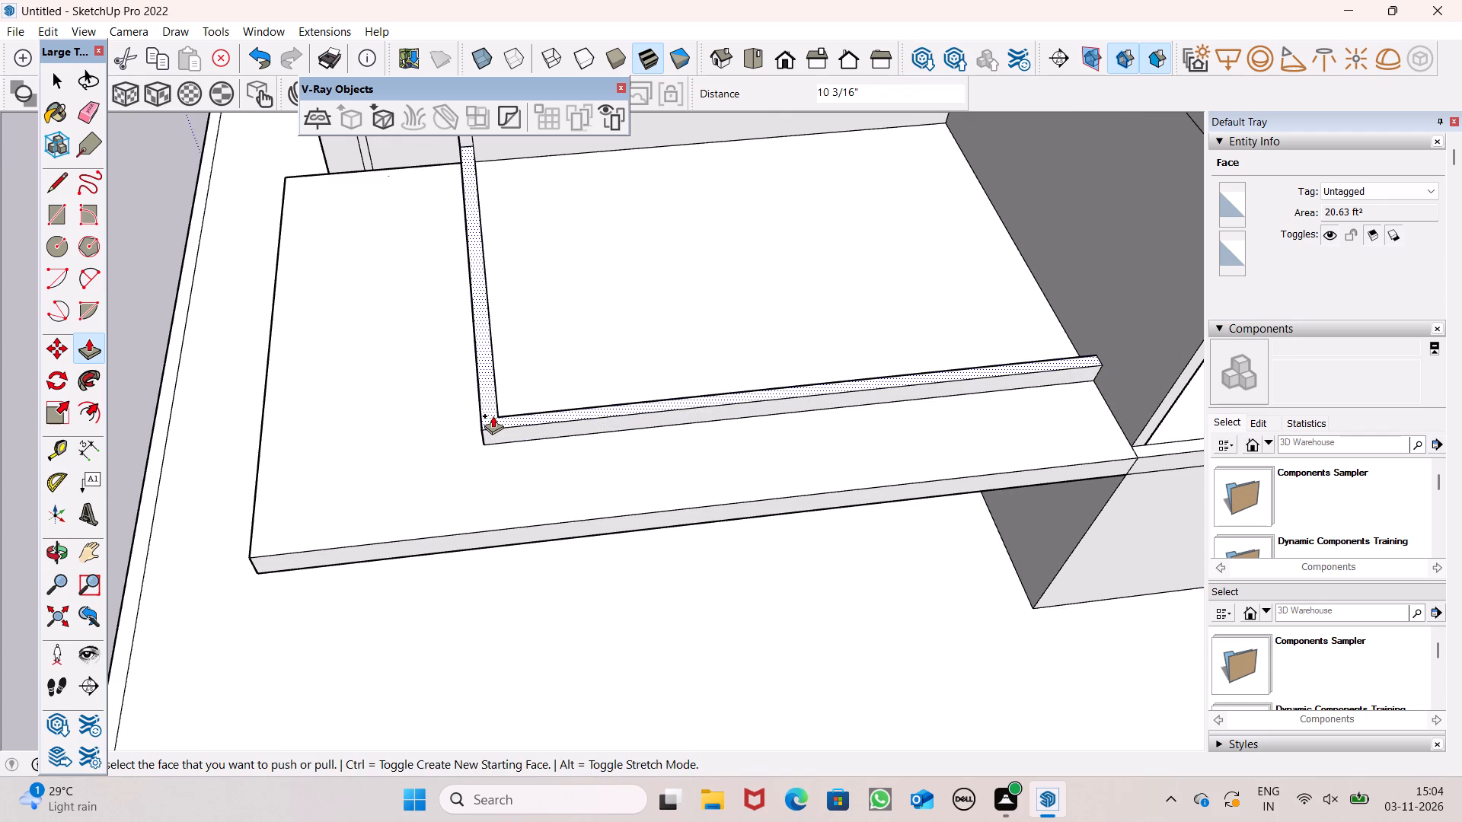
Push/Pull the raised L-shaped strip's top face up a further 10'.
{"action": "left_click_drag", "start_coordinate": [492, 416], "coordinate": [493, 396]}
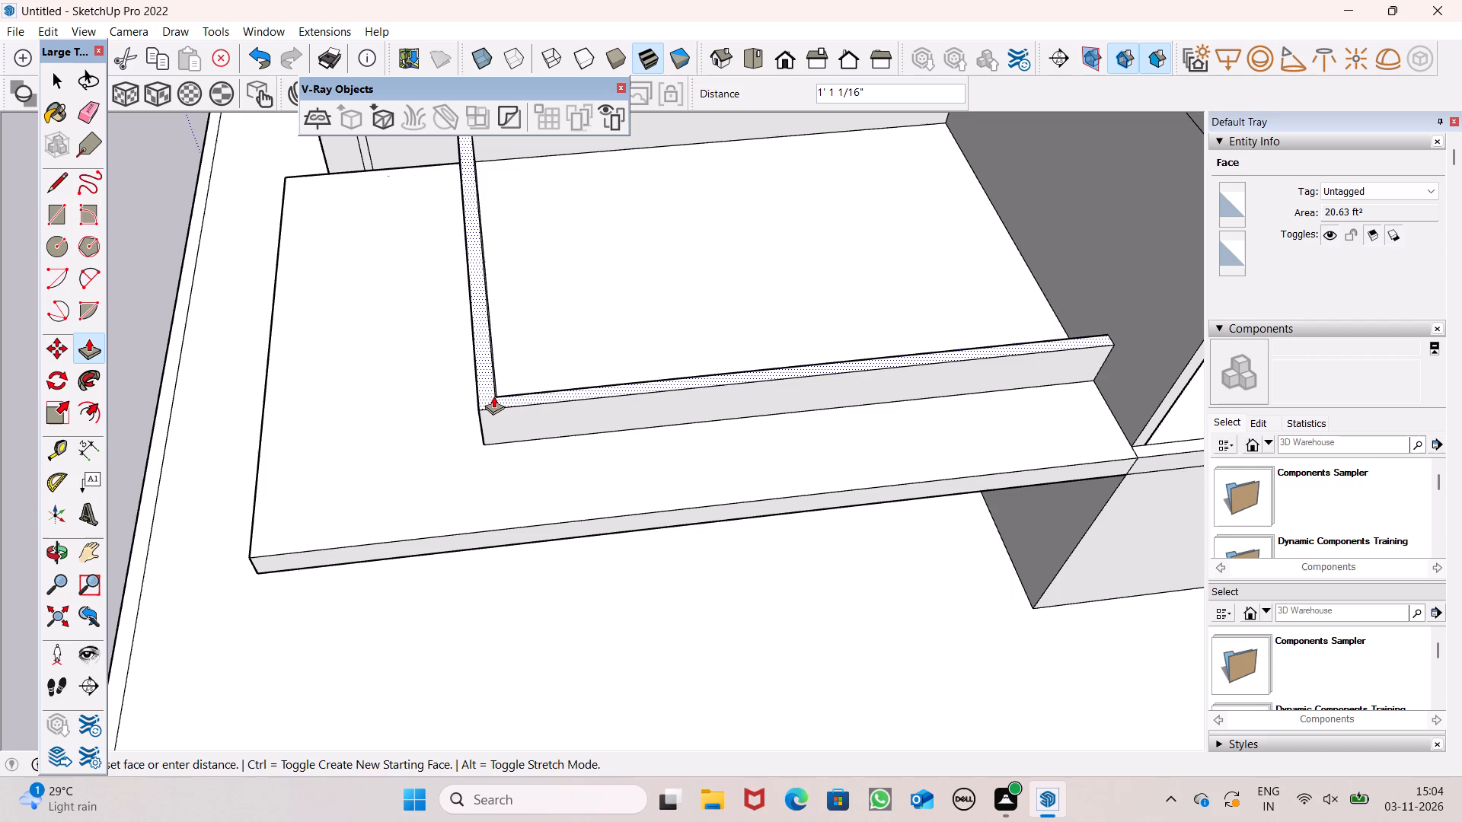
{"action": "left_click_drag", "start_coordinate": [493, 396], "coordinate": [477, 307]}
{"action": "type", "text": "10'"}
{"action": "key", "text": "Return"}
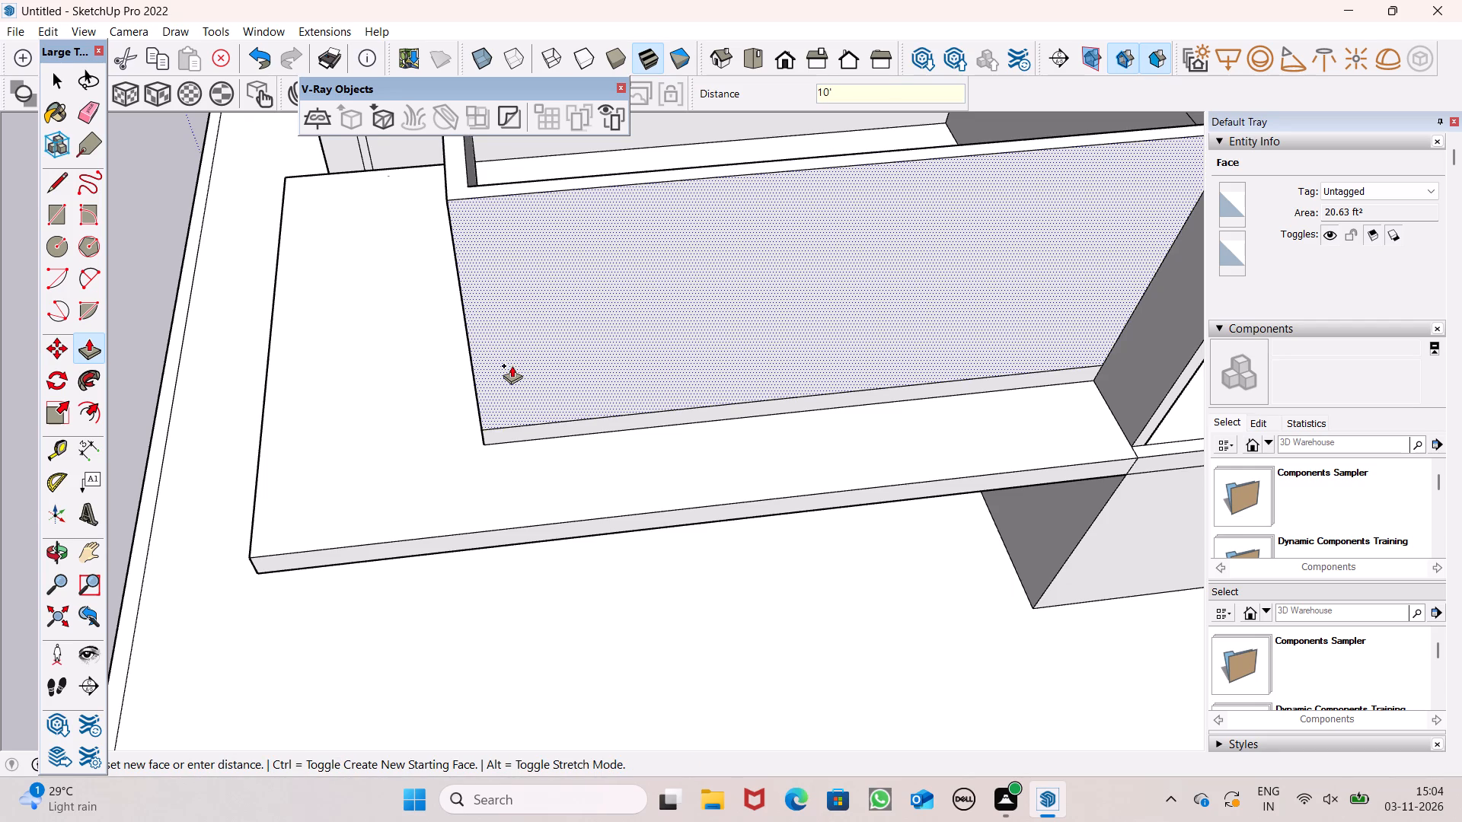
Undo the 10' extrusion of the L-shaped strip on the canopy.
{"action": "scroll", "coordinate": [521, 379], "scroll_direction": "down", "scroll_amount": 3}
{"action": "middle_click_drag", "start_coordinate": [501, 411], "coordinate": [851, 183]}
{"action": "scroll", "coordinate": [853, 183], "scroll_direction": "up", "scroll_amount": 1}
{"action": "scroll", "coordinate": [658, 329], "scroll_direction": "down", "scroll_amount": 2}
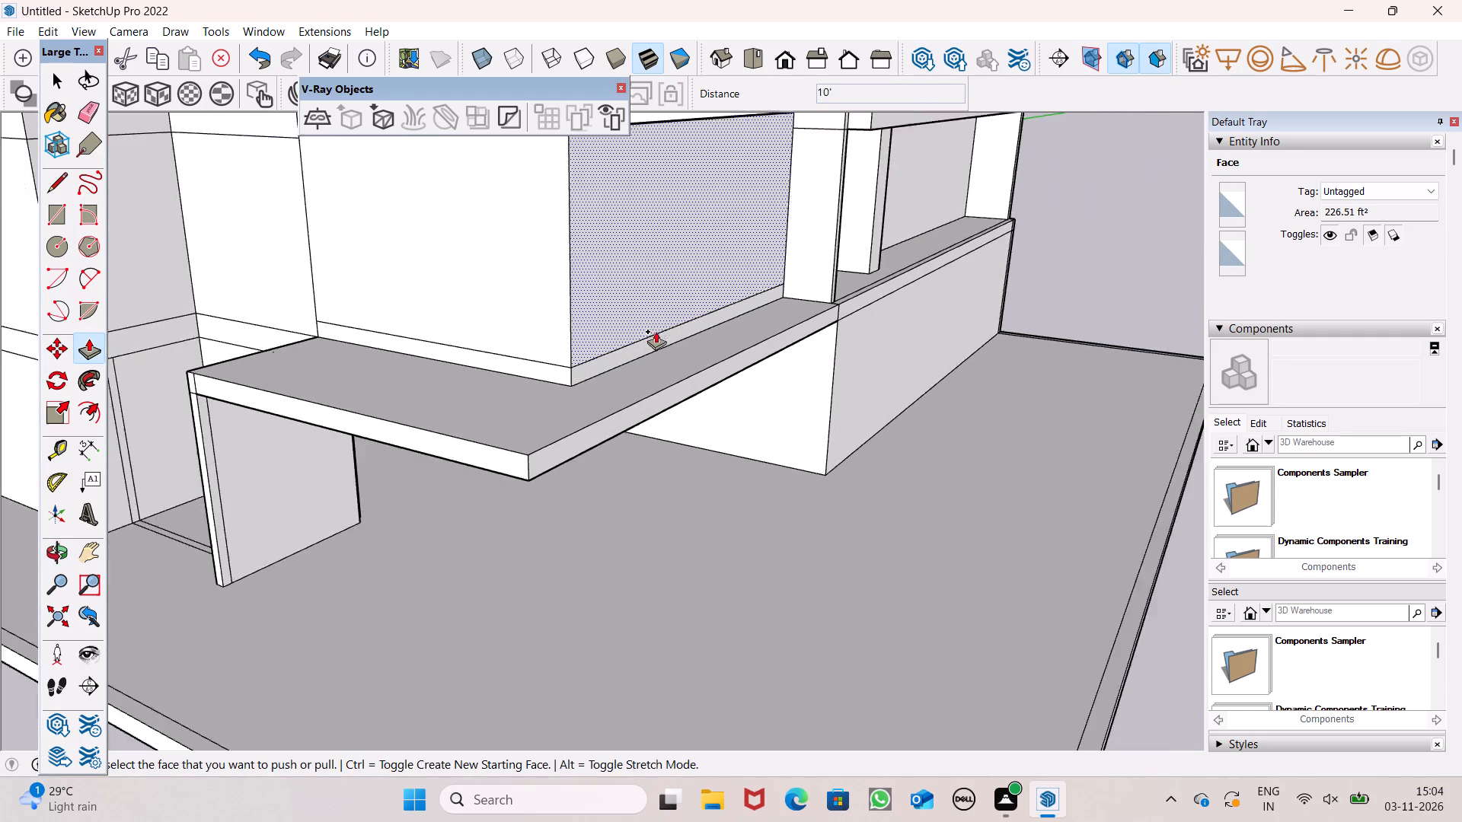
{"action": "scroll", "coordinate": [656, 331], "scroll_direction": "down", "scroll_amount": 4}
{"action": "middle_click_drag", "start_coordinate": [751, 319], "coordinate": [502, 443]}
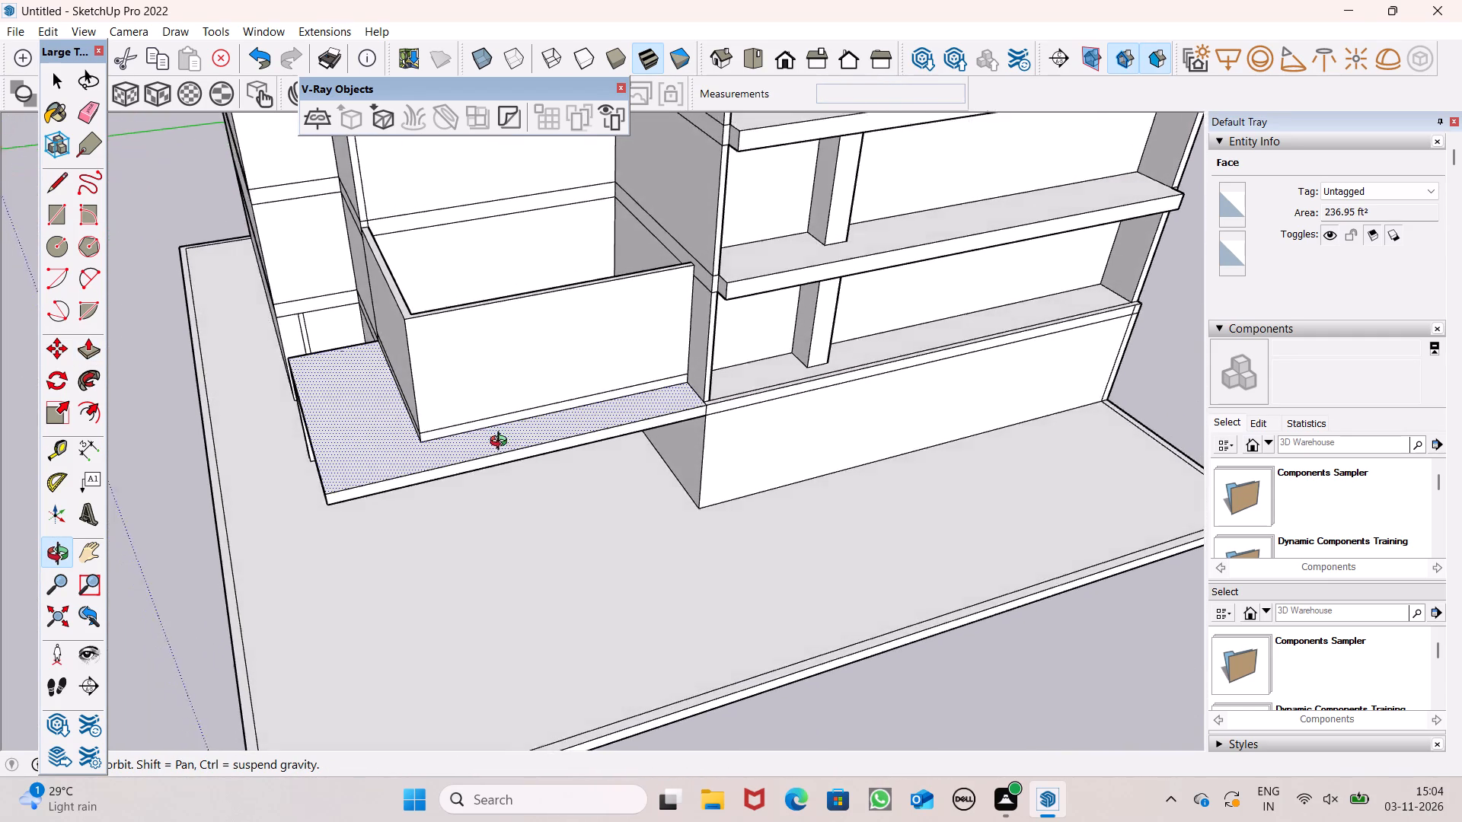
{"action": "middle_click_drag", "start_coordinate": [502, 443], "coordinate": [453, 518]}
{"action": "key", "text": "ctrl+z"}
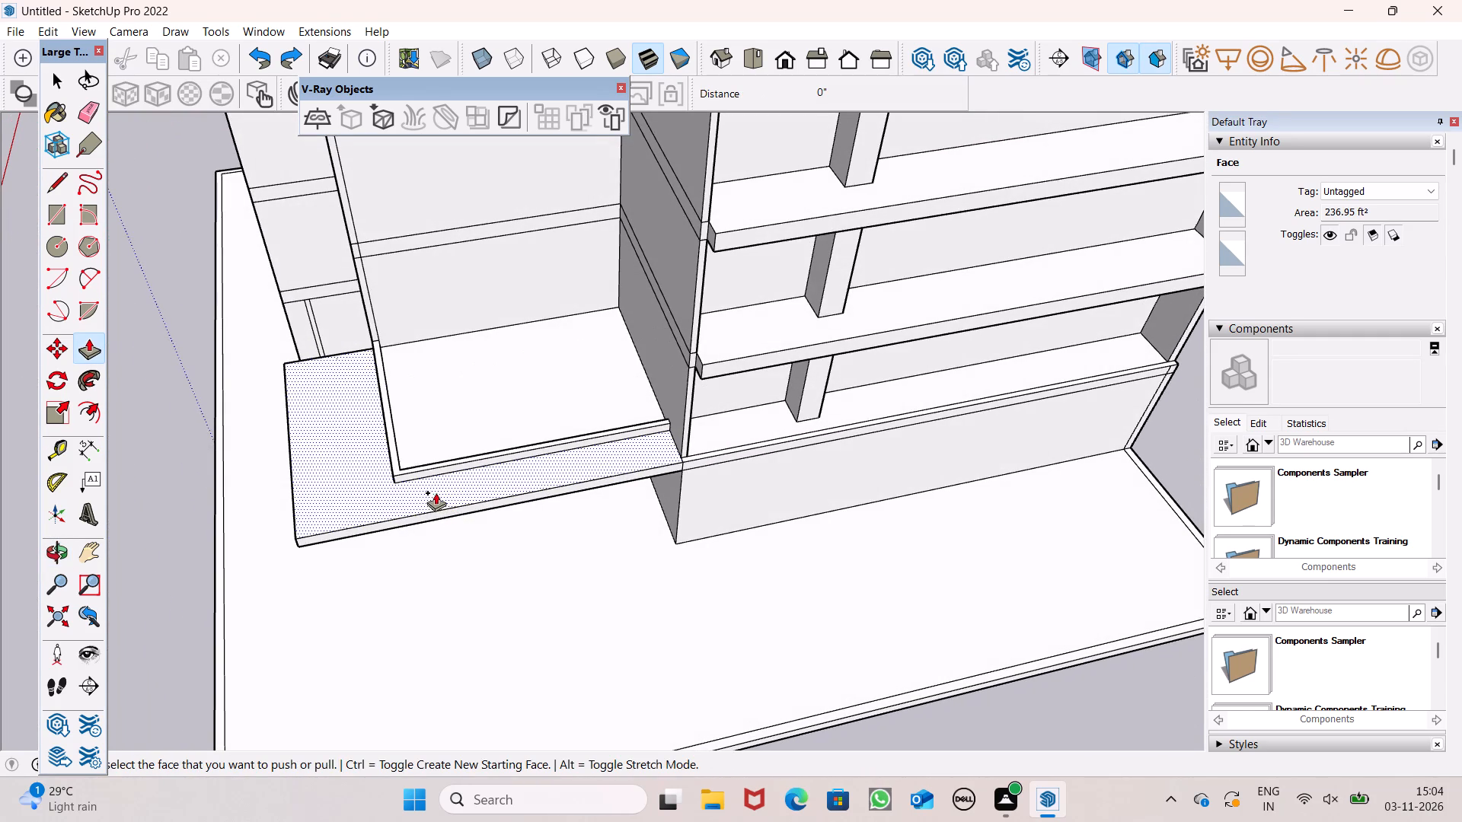
Examine the low L-shaped wall on the canopy up close and against the whole building's massing.
{"action": "scroll", "coordinate": [408, 446], "scroll_direction": "up", "scroll_amount": 2}
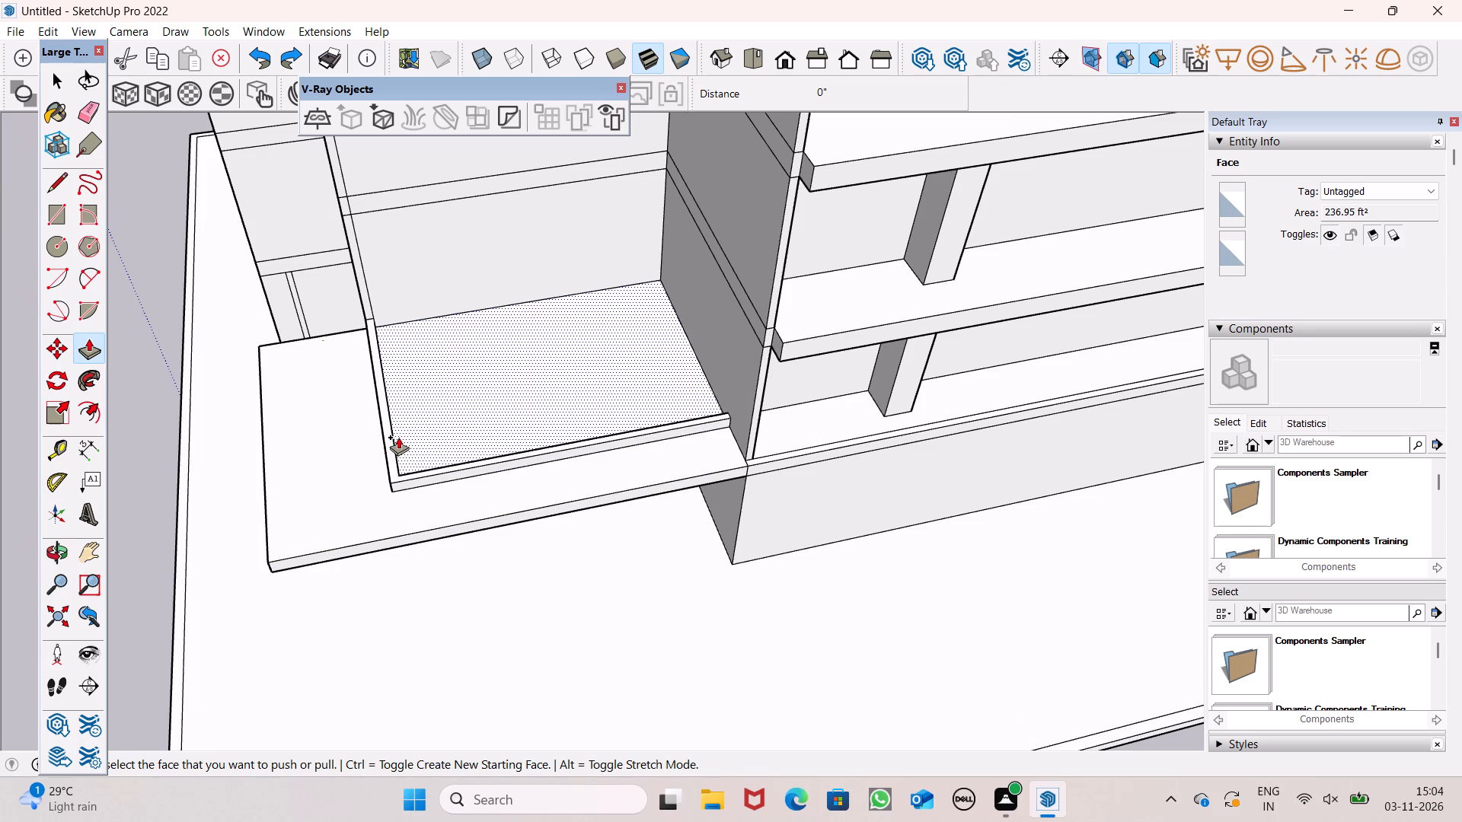
{"action": "scroll", "coordinate": [421, 444], "scroll_direction": "up", "scroll_amount": 1}
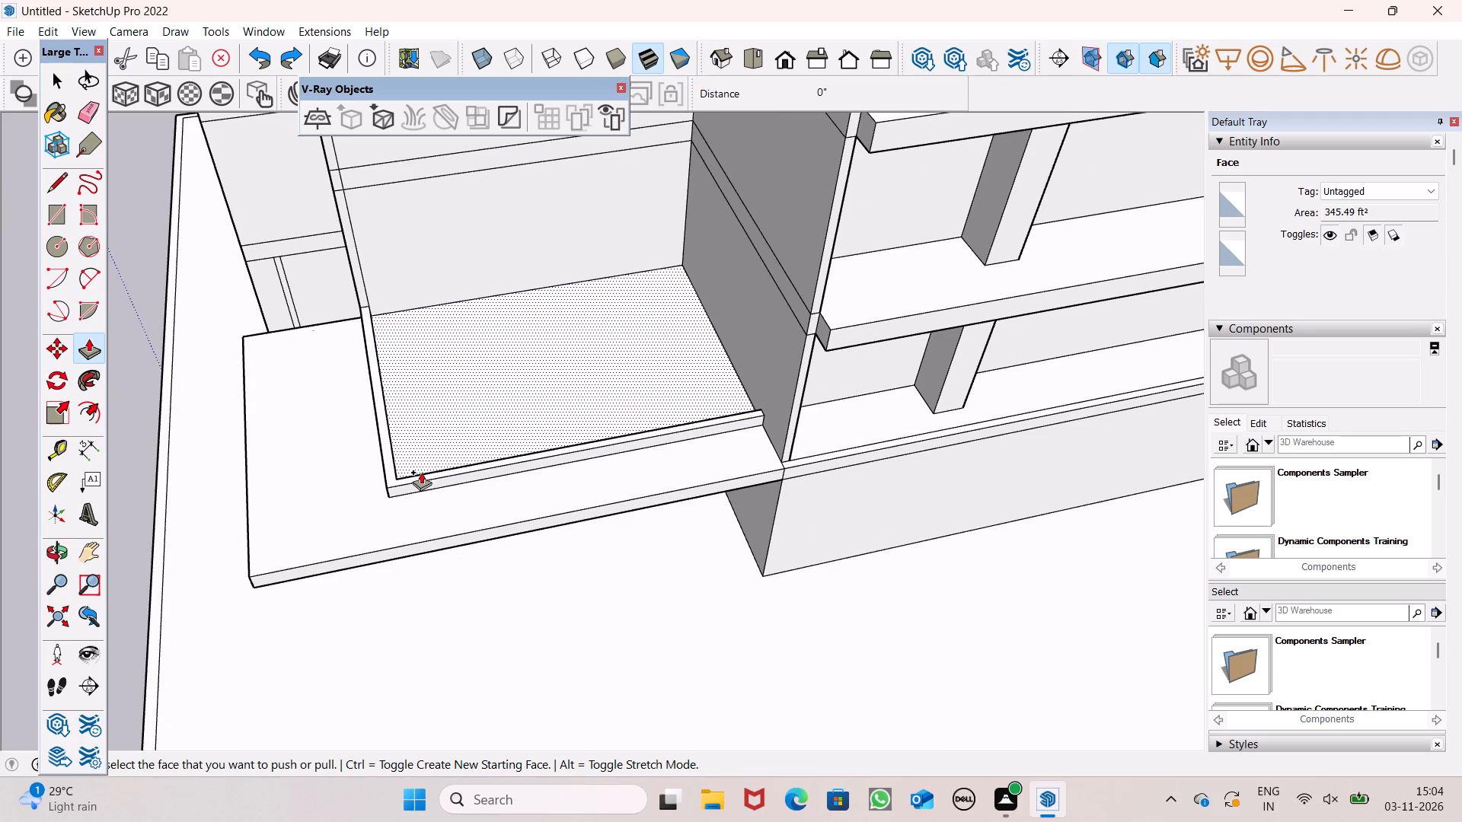
{"action": "scroll", "coordinate": [421, 473], "scroll_direction": "up", "scroll_amount": 3}
{"action": "scroll", "coordinate": [524, 390], "scroll_direction": "down", "scroll_amount": 4}
{"action": "middle_click_drag", "start_coordinate": [512, 430], "coordinate": [500, 454]}
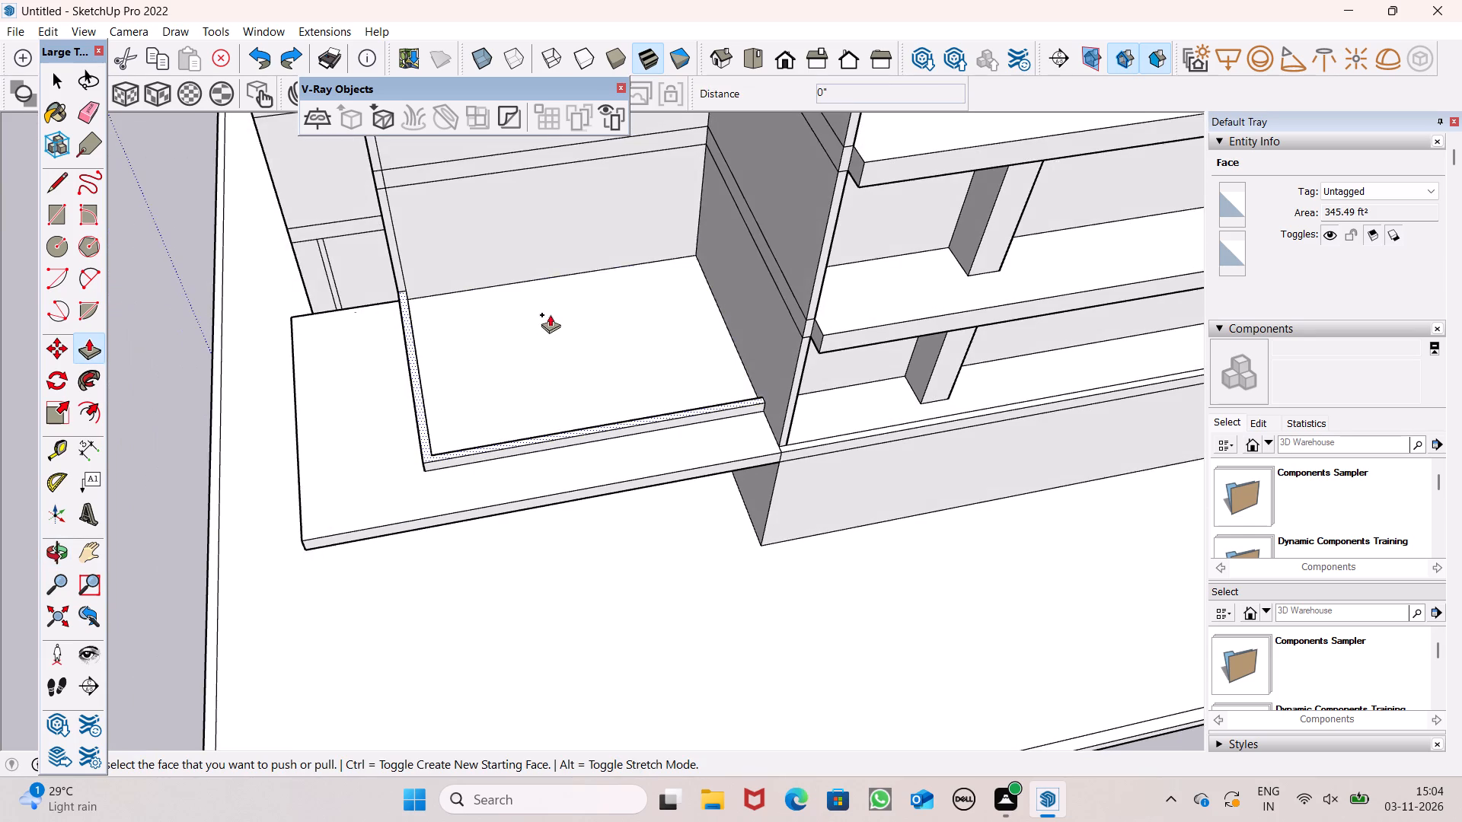
{"action": "scroll", "coordinate": [550, 314], "scroll_direction": "down", "scroll_amount": 4}
{"action": "scroll", "coordinate": [468, 375], "scroll_direction": "up", "scroll_amount": 3}
{"action": "scroll", "coordinate": [522, 335], "scroll_direction": "down", "scroll_amount": 3}
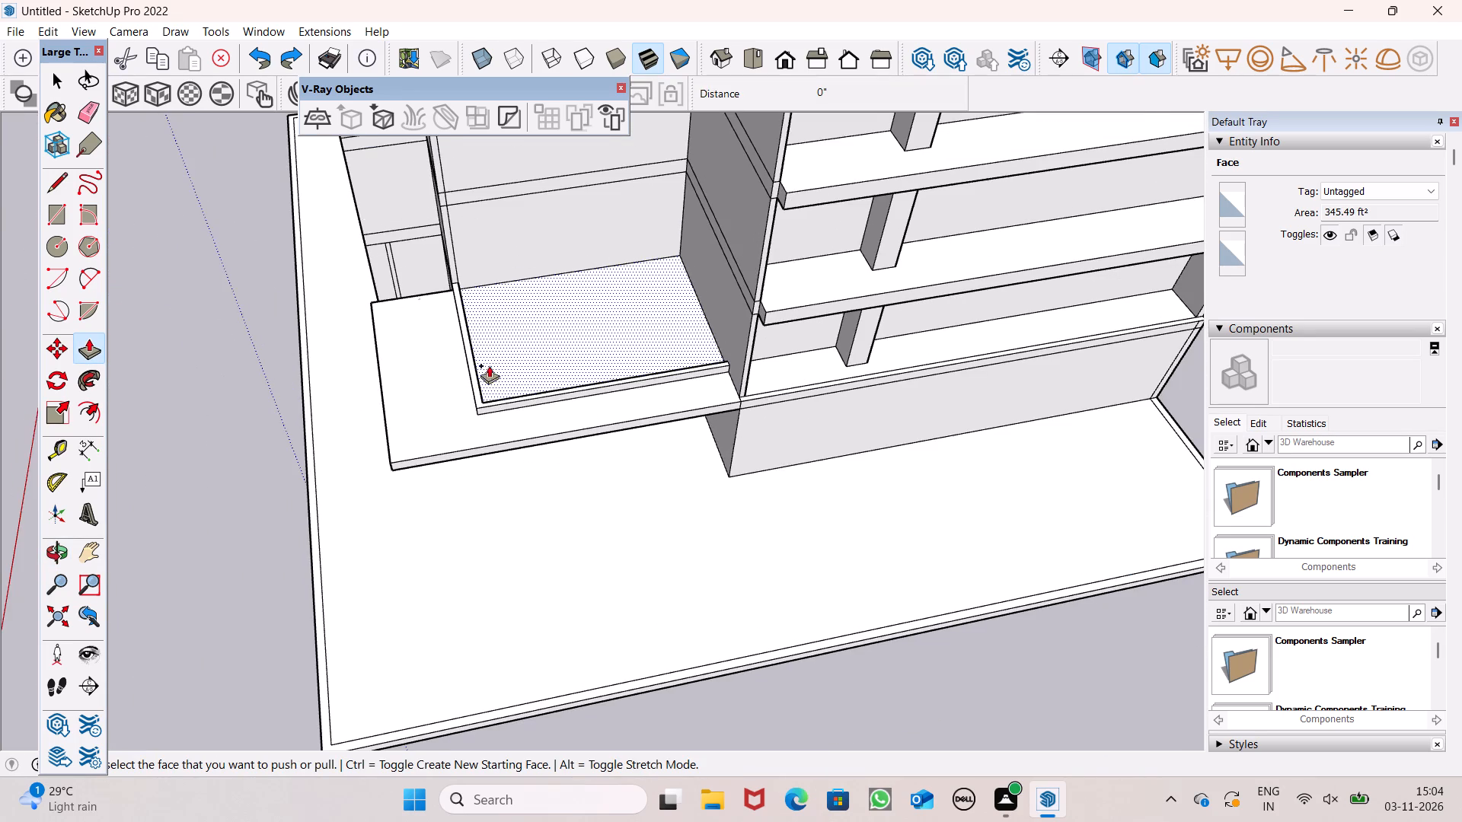
{"action": "scroll", "coordinate": [453, 408], "scroll_direction": "up", "scroll_amount": 1}
{"action": "scroll", "coordinate": [553, 335], "scroll_direction": "down", "scroll_amount": 5}
{"action": "middle_click_drag", "start_coordinate": [549, 358], "coordinate": [784, 406]}
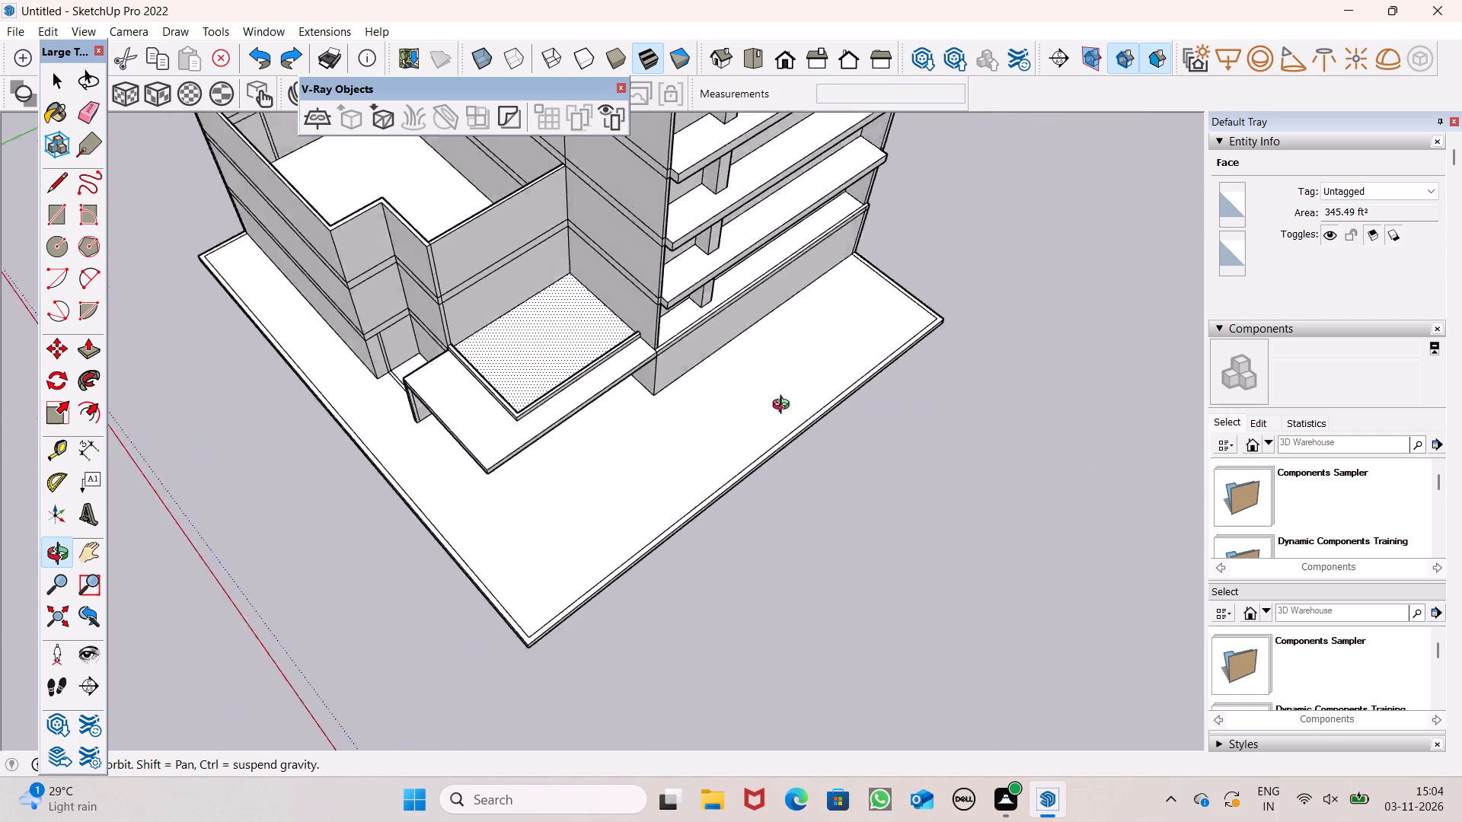
{"action": "middle_click_drag", "start_coordinate": [784, 406], "coordinate": [811, 395]}
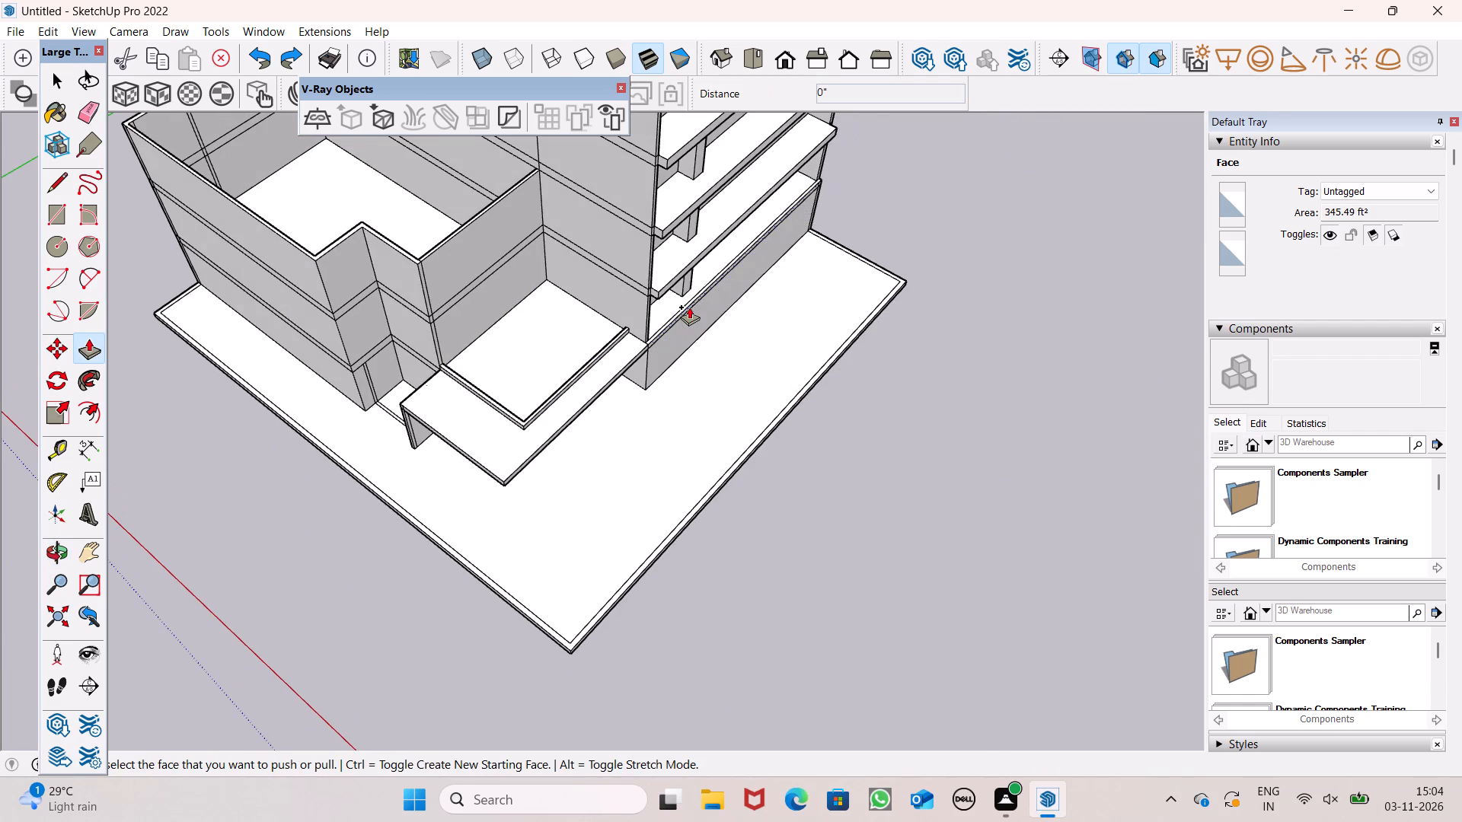
{"action": "scroll", "coordinate": [635, 409], "scroll_direction": "down", "scroll_amount": 7}
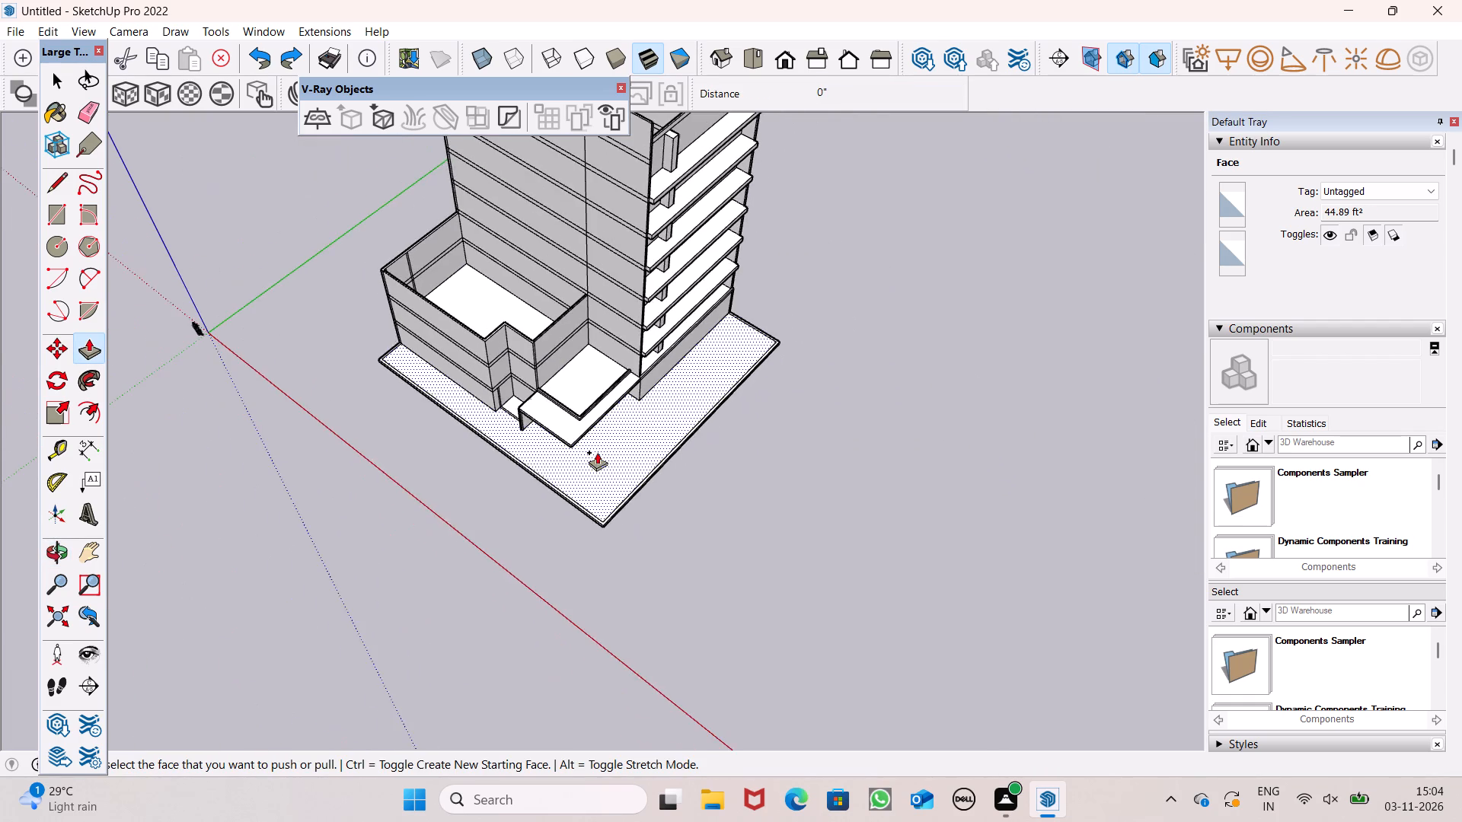
Push/Pull the canopy's inner top face up 10 3/16", flush with the top of the L-shaped wall.
{"action": "scroll", "coordinate": [596, 451], "scroll_direction": "up", "scroll_amount": 1}
{"action": "middle_click_drag", "start_coordinate": [596, 451], "coordinate": [697, 530]}
{"action": "scroll", "coordinate": [575, 475], "scroll_direction": "up", "scroll_amount": 8}
{"action": "scroll", "coordinate": [557, 368], "scroll_direction": "up", "scroll_amount": 6}
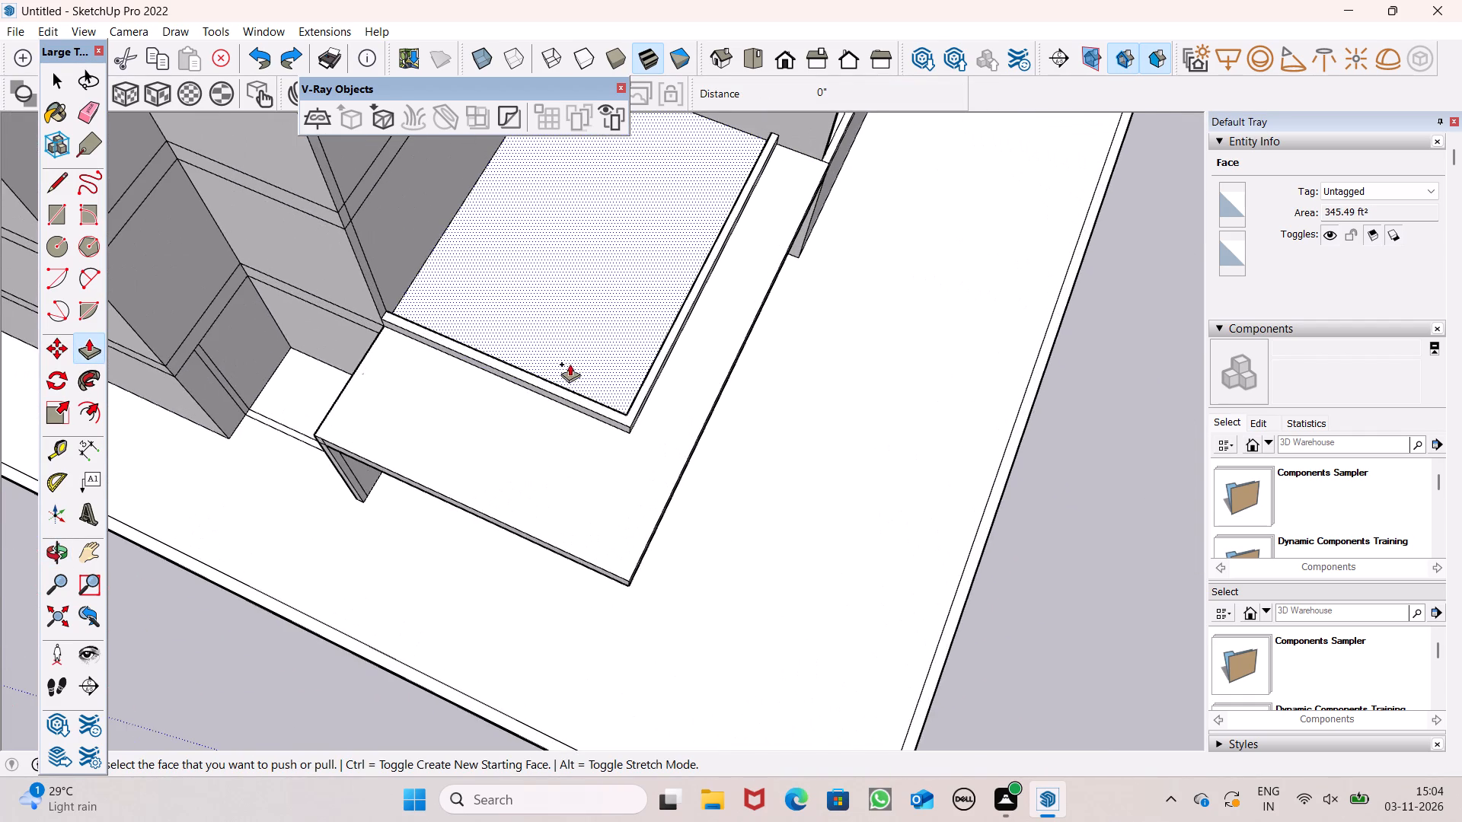
{"action": "scroll", "coordinate": [586, 359], "scroll_direction": "up", "scroll_amount": 4}
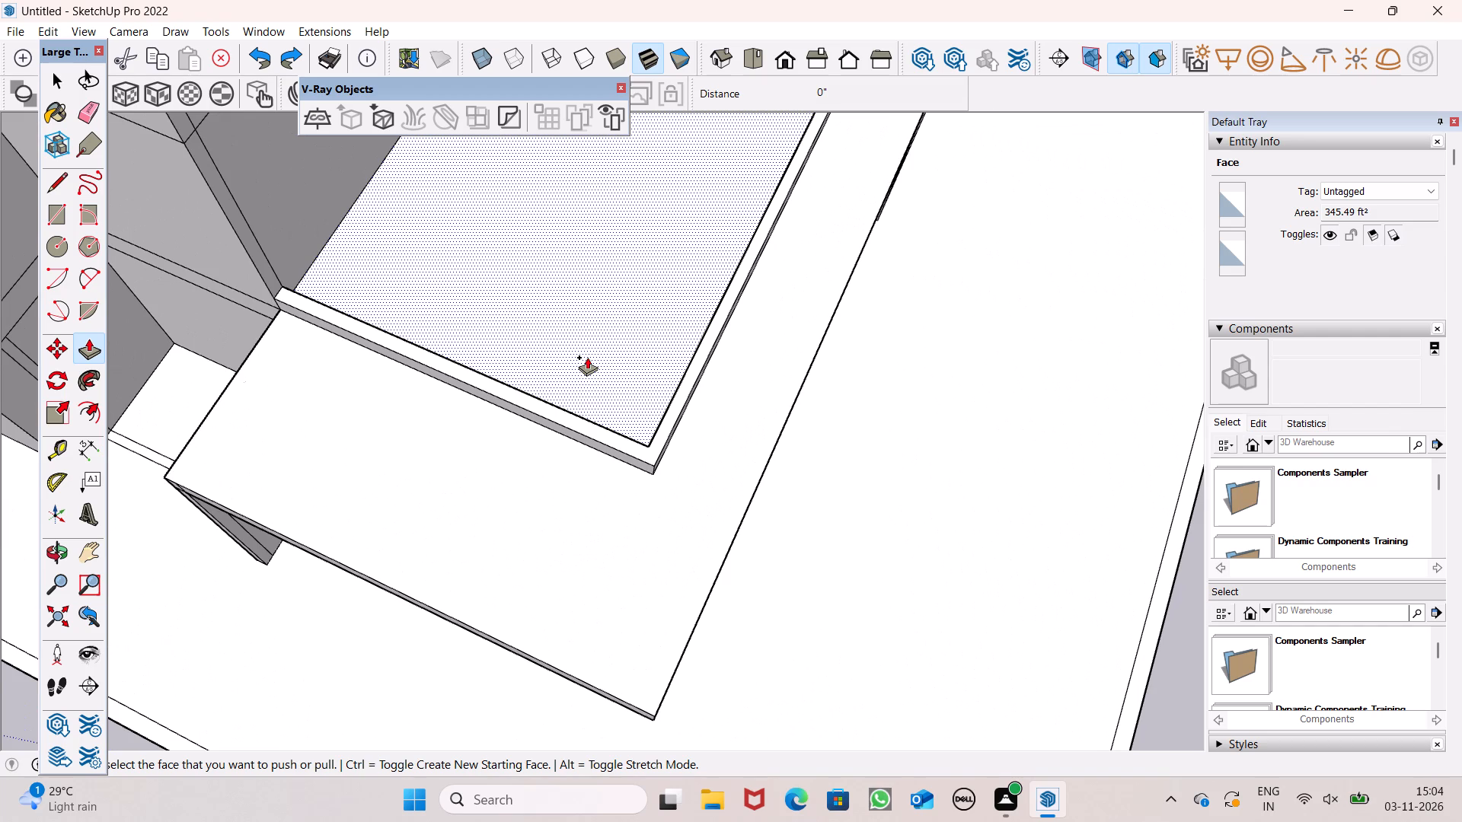
{"action": "scroll", "coordinate": [669, 426], "scroll_direction": "up", "scroll_amount": 6}
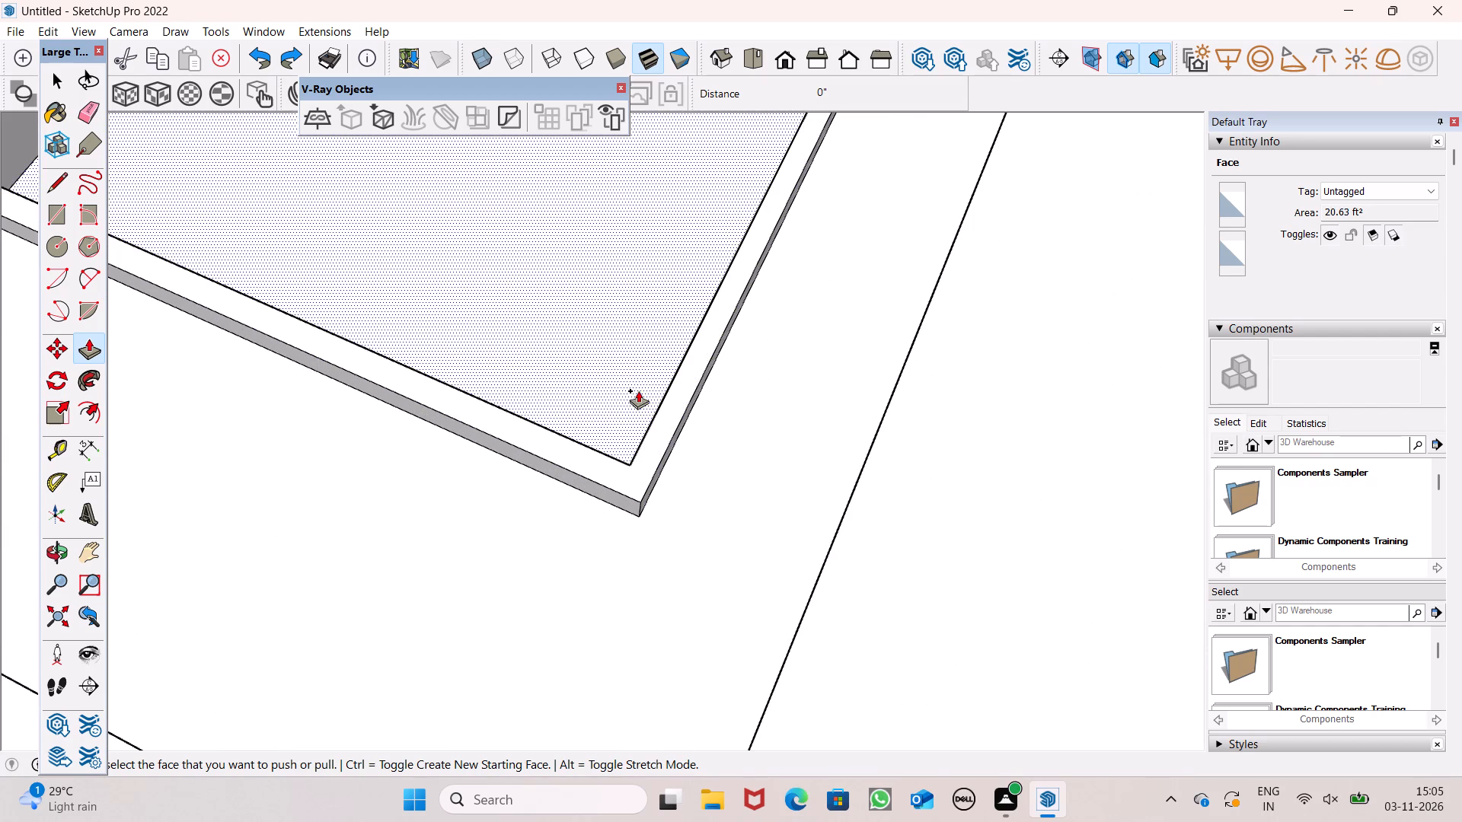
{"action": "left_click_drag", "start_coordinate": [632, 408], "coordinate": [650, 406]}
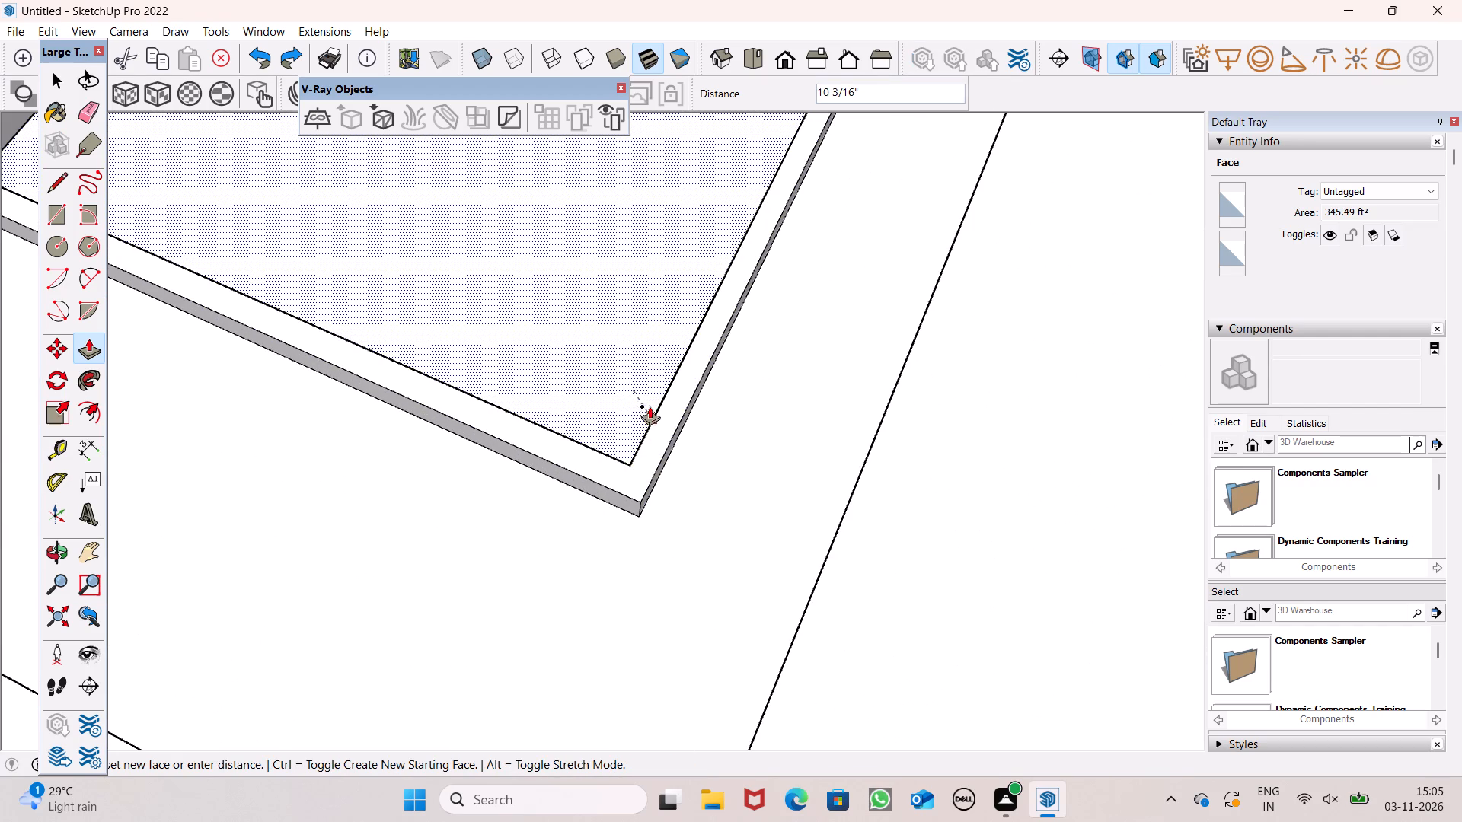
{"action": "left_click_drag", "start_coordinate": [650, 406], "coordinate": [678, 387]}
{"action": "middle_click_drag", "start_coordinate": [687, 422], "coordinate": [477, 241]}
{"action": "scroll", "coordinate": [477, 241], "scroll_direction": "up", "scroll_amount": 1}
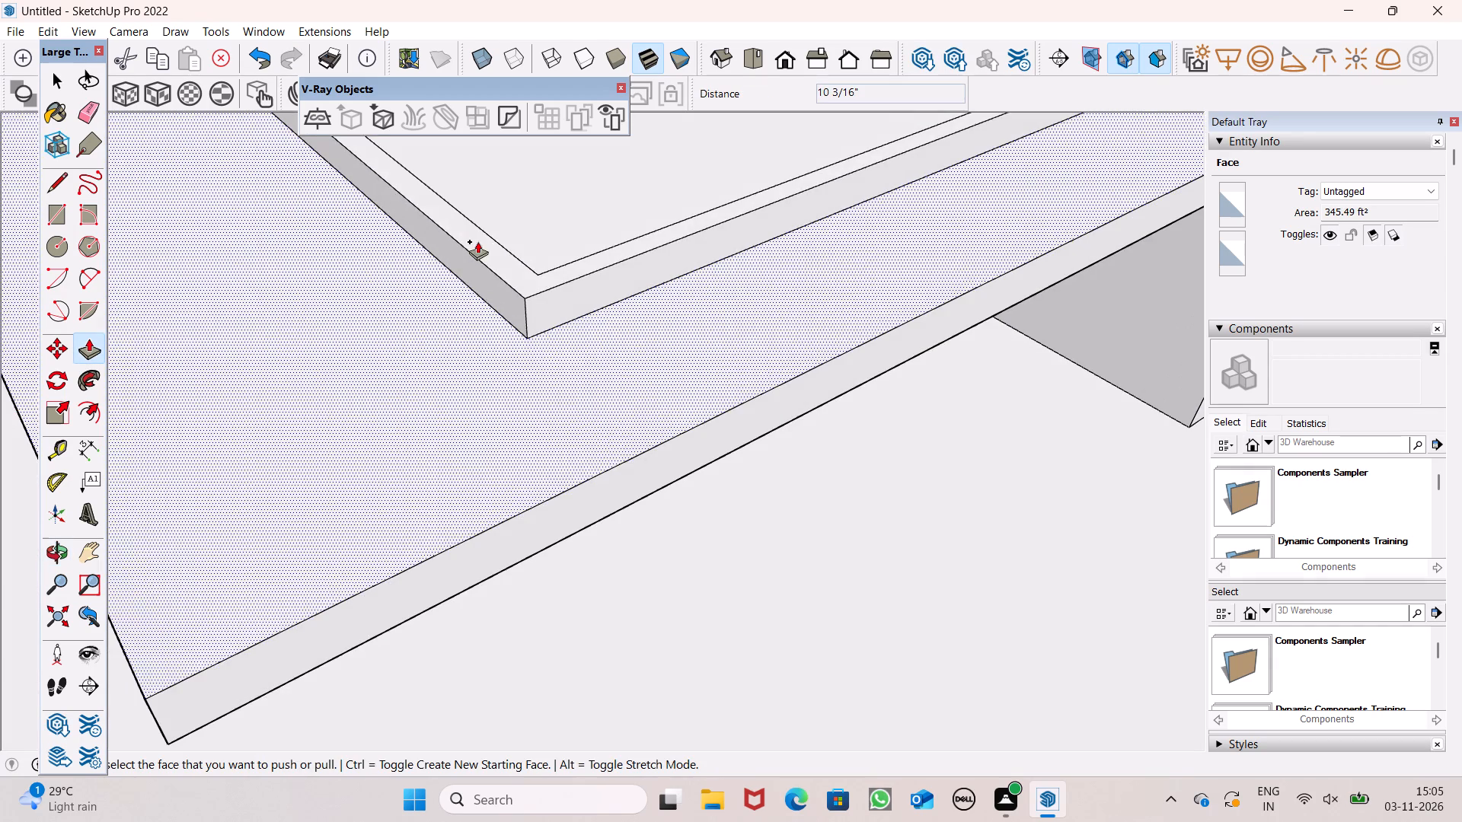
{"action": "scroll", "coordinate": [466, 260], "scroll_direction": "down", "scroll_amount": 1}
{"action": "key", "text": "space"}
Examine the raised canopy slab and its junctions with the tower and low block from several sides.
{"action": "scroll", "coordinate": [466, 268], "scroll_direction": "down", "scroll_amount": 8}
{"action": "scroll", "coordinate": [554, 245], "scroll_direction": "down", "scroll_amount": 3}
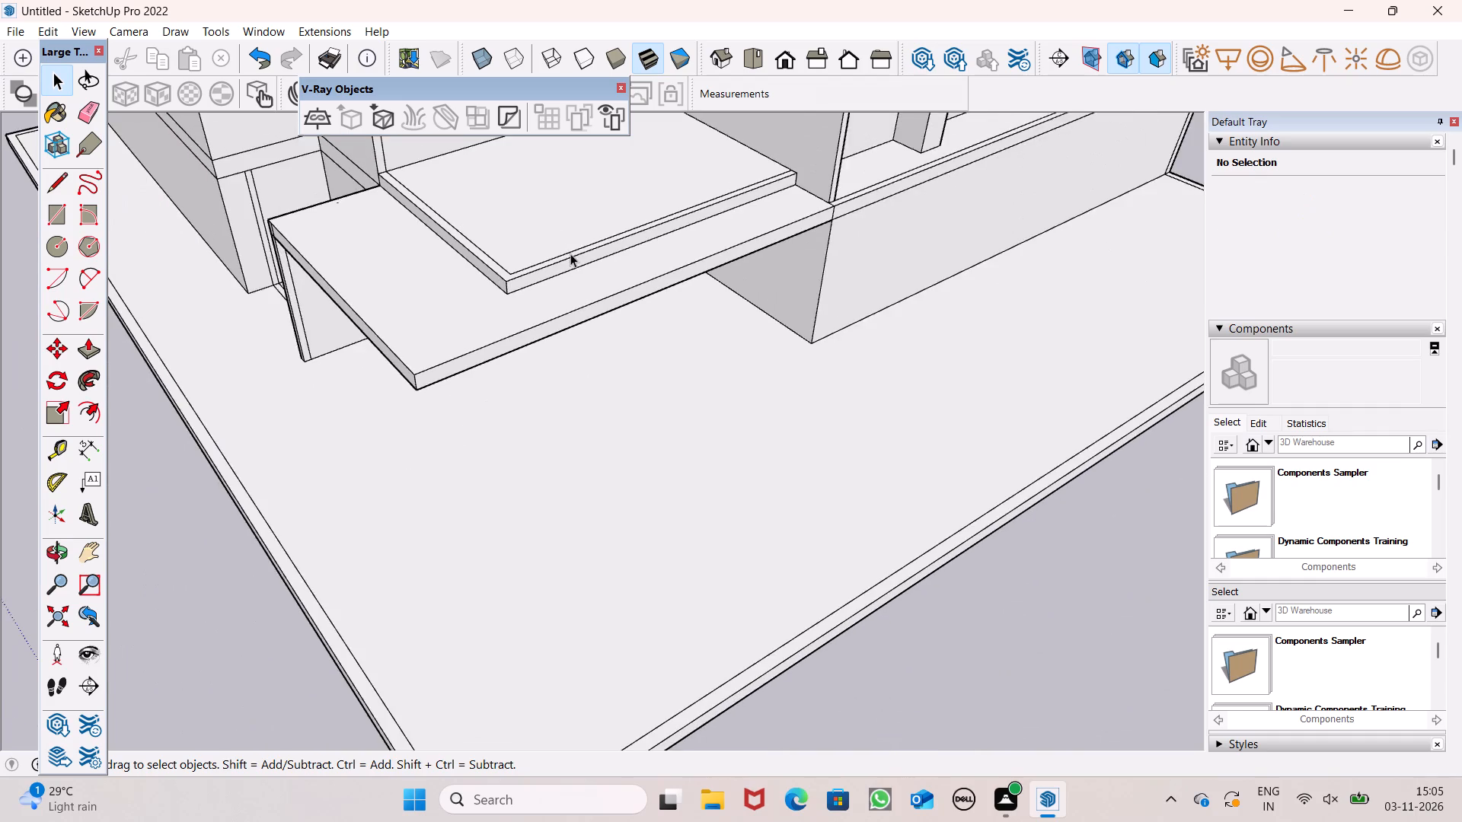
{"action": "middle_click_drag", "start_coordinate": [536, 285], "coordinate": [385, 312]}
{"action": "scroll", "coordinate": [486, 363], "scroll_direction": "down", "scroll_amount": 6}
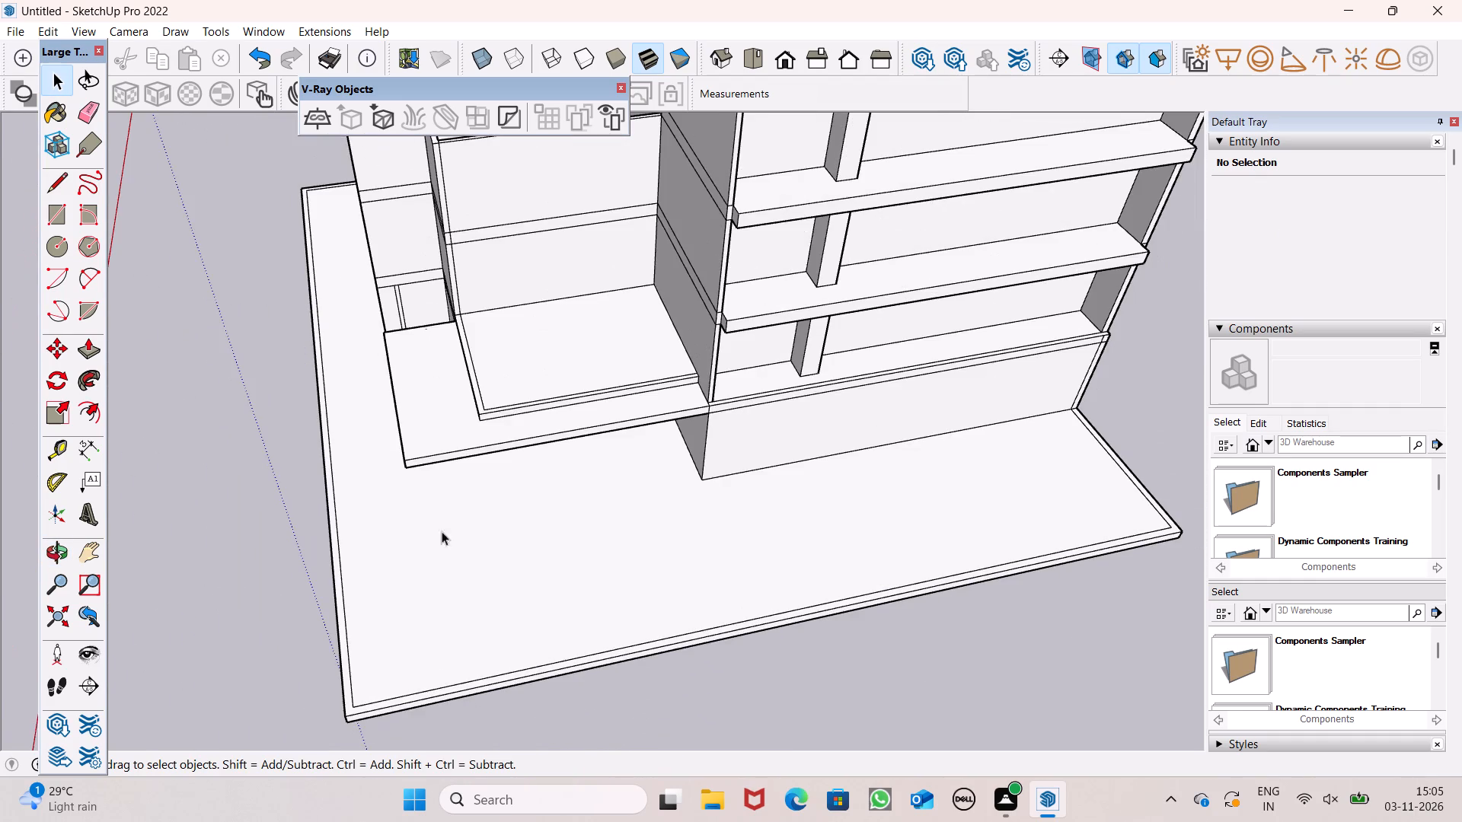
{"action": "scroll", "coordinate": [430, 418], "scroll_direction": "up", "scroll_amount": 5}
{"action": "scroll", "coordinate": [697, 350], "scroll_direction": "up", "scroll_amount": 1}
{"action": "scroll", "coordinate": [697, 350], "scroll_direction": "down", "scroll_amount": 3}
{"action": "middle_click_drag", "start_coordinate": [692, 349], "coordinate": [651, 397]}
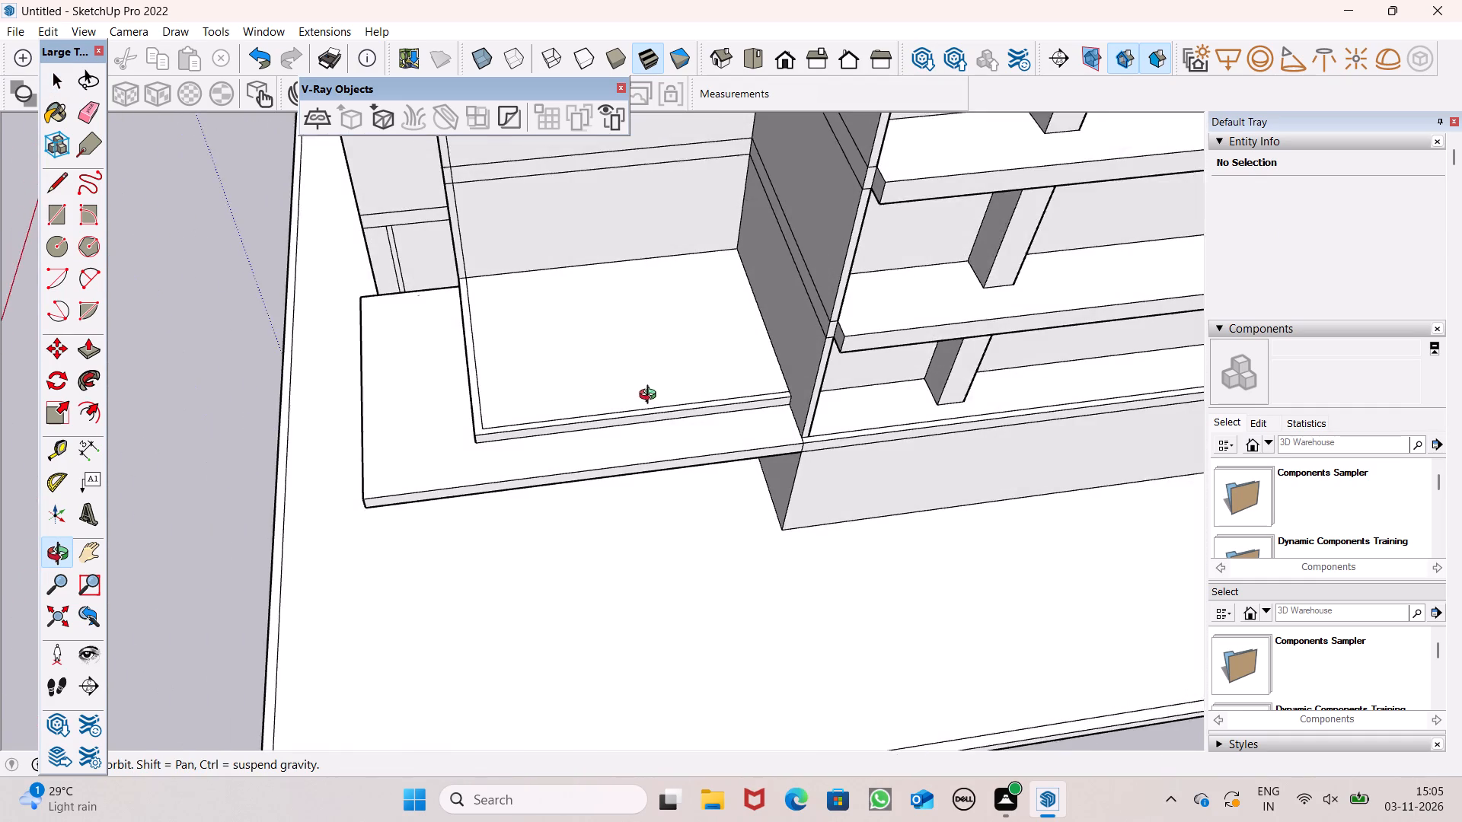
{"action": "middle_click_drag", "start_coordinate": [651, 397], "coordinate": [641, 397]}
{"action": "scroll", "coordinate": [651, 397], "scroll_direction": "up", "scroll_amount": 1}
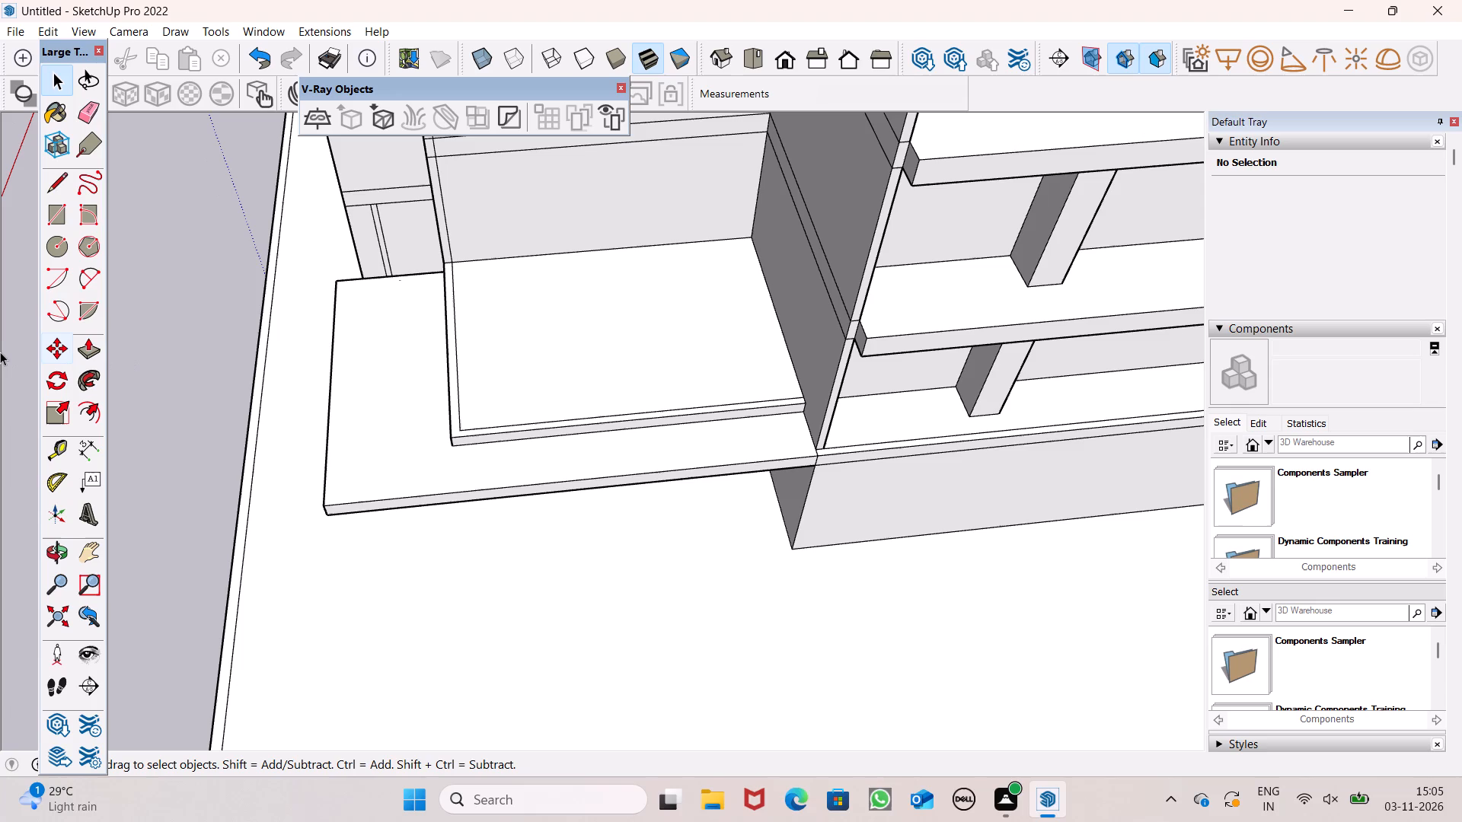
{"action": "scroll", "coordinate": [199, 360], "scroll_direction": "down", "scroll_amount": 4}
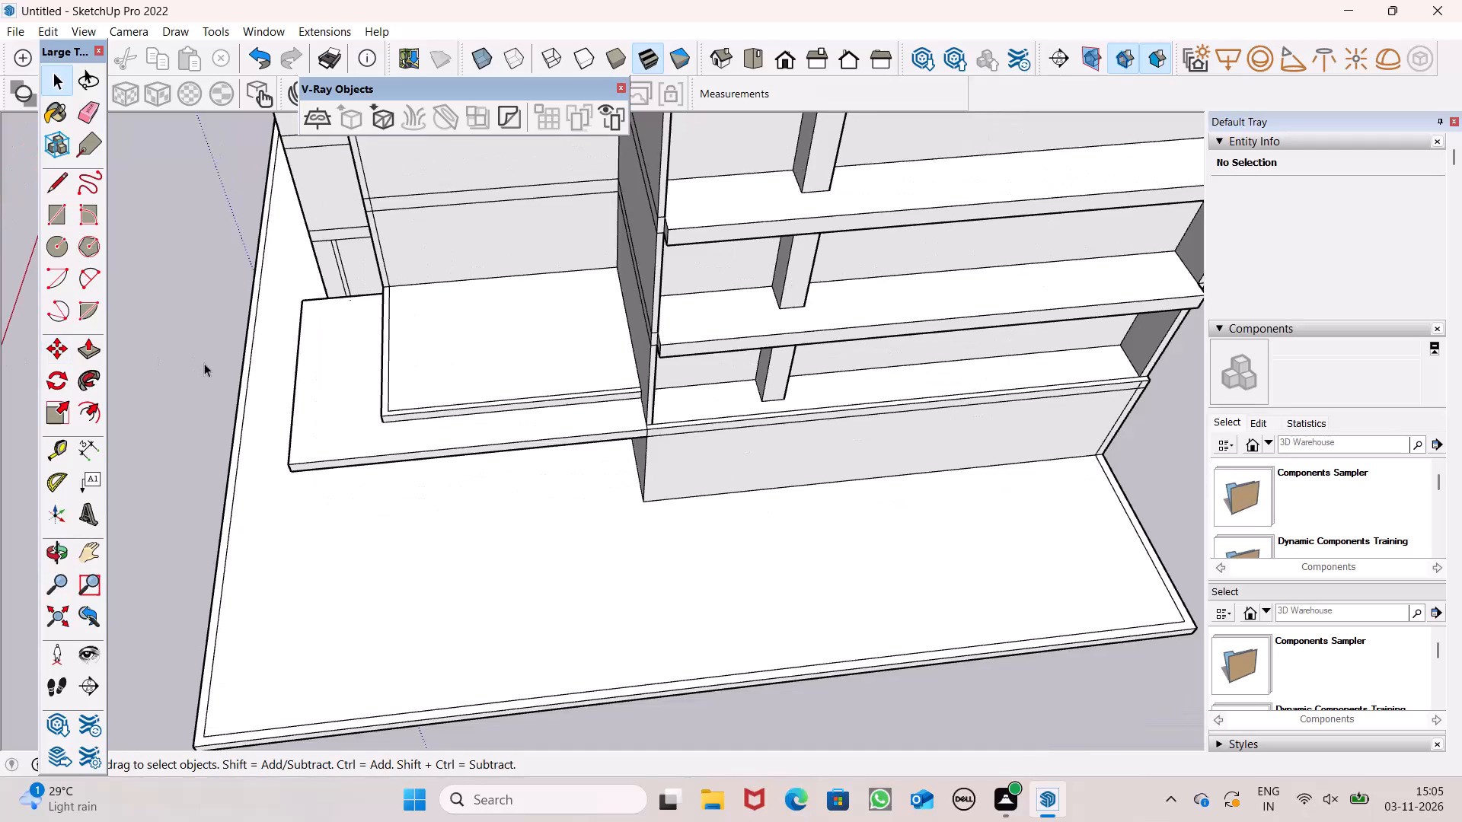
{"action": "middle_click_drag", "start_coordinate": [242, 397], "coordinate": [145, 343]}
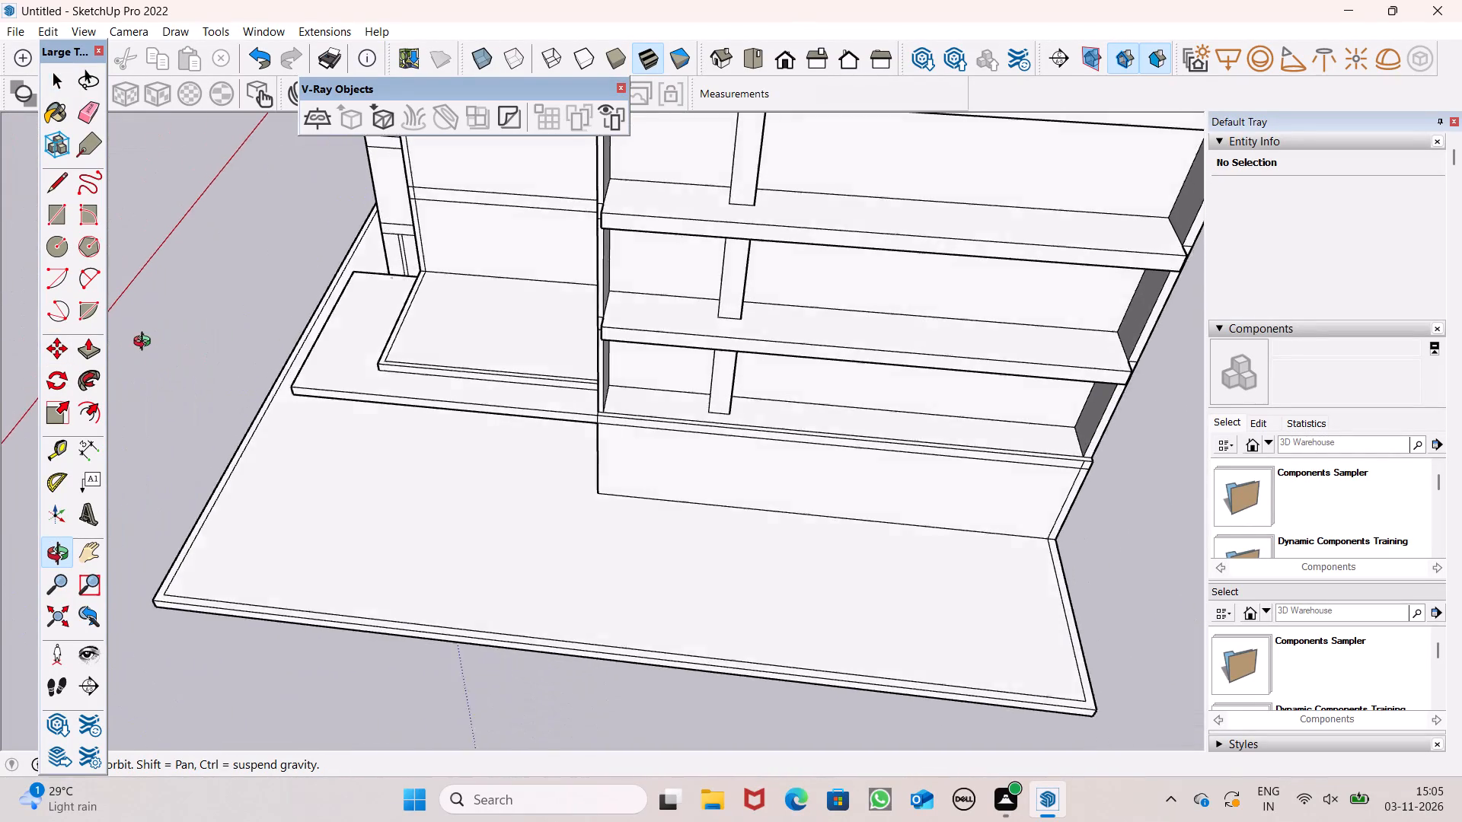
{"action": "middle_click_drag", "start_coordinate": [145, 343], "coordinate": [340, 275]}
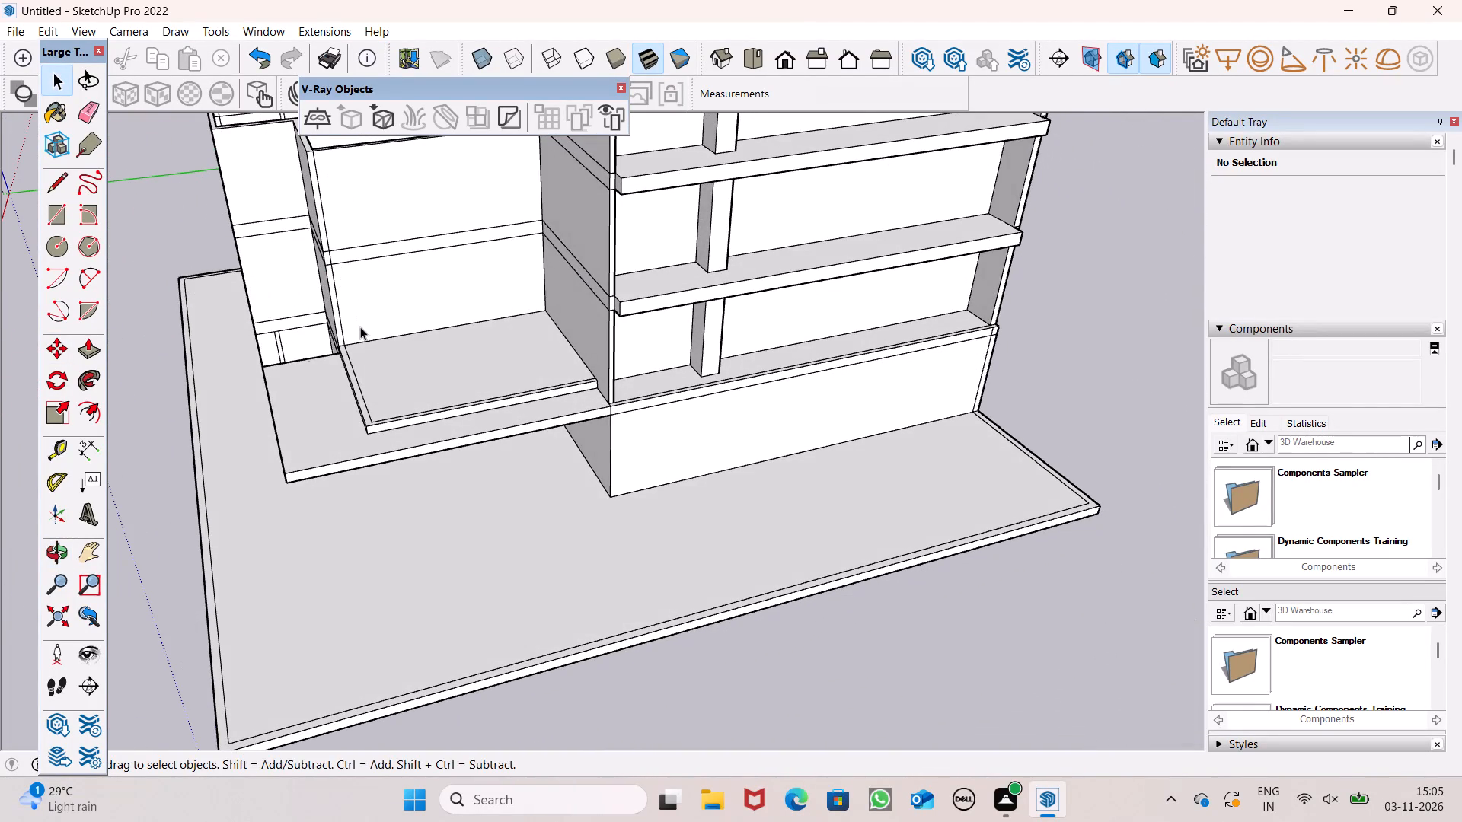
{"action": "middle_click_drag", "start_coordinate": [362, 329], "coordinate": [863, 413]}
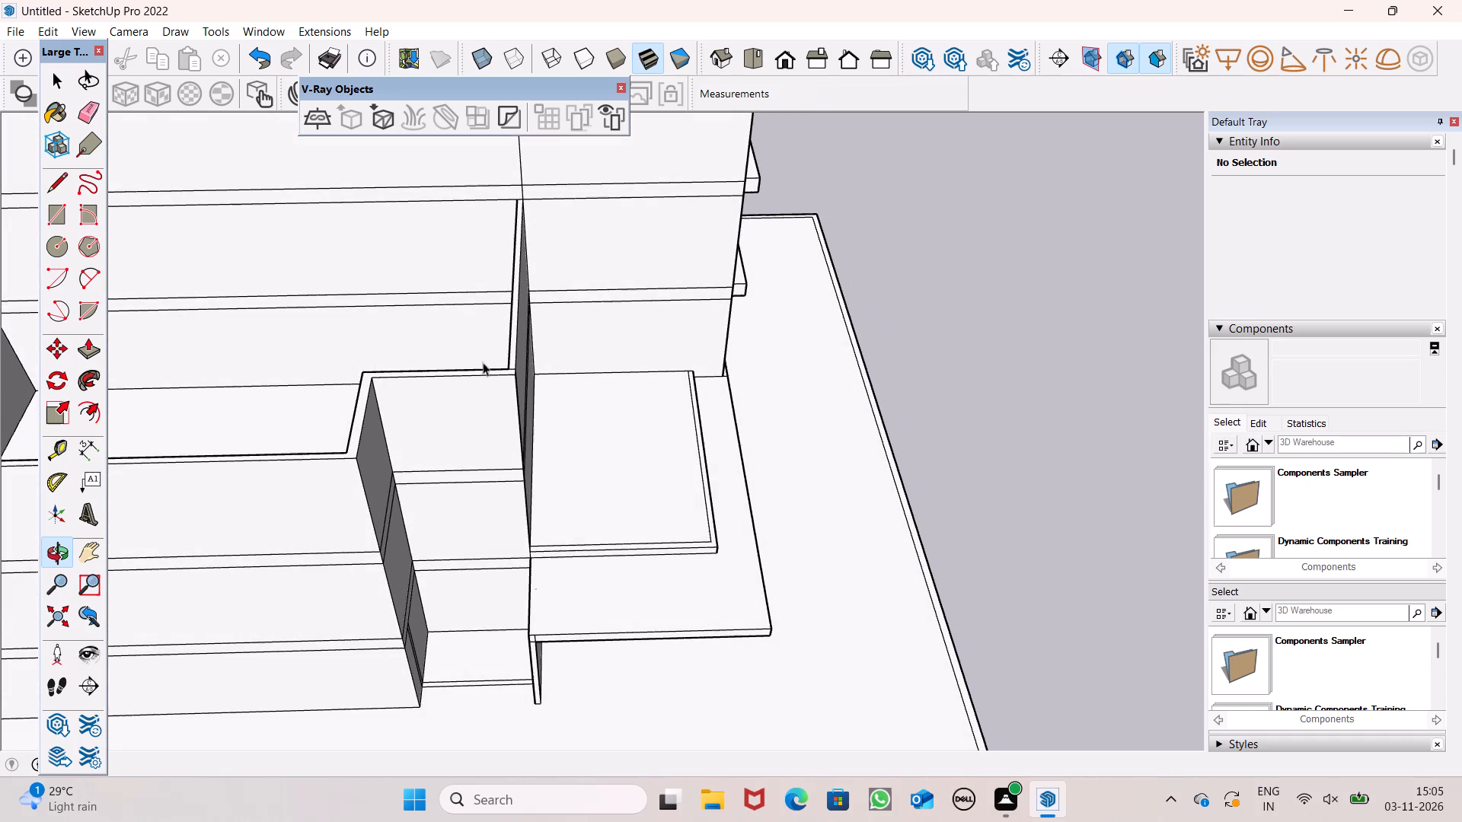
Draw a short line across the top of the low block's stepped wall, at its corner beside the canopy.
{"action": "left_click", "coordinate": [57, 178]}
{"action": "middle_click_drag", "start_coordinate": [283, 433], "coordinate": [284, 433]}
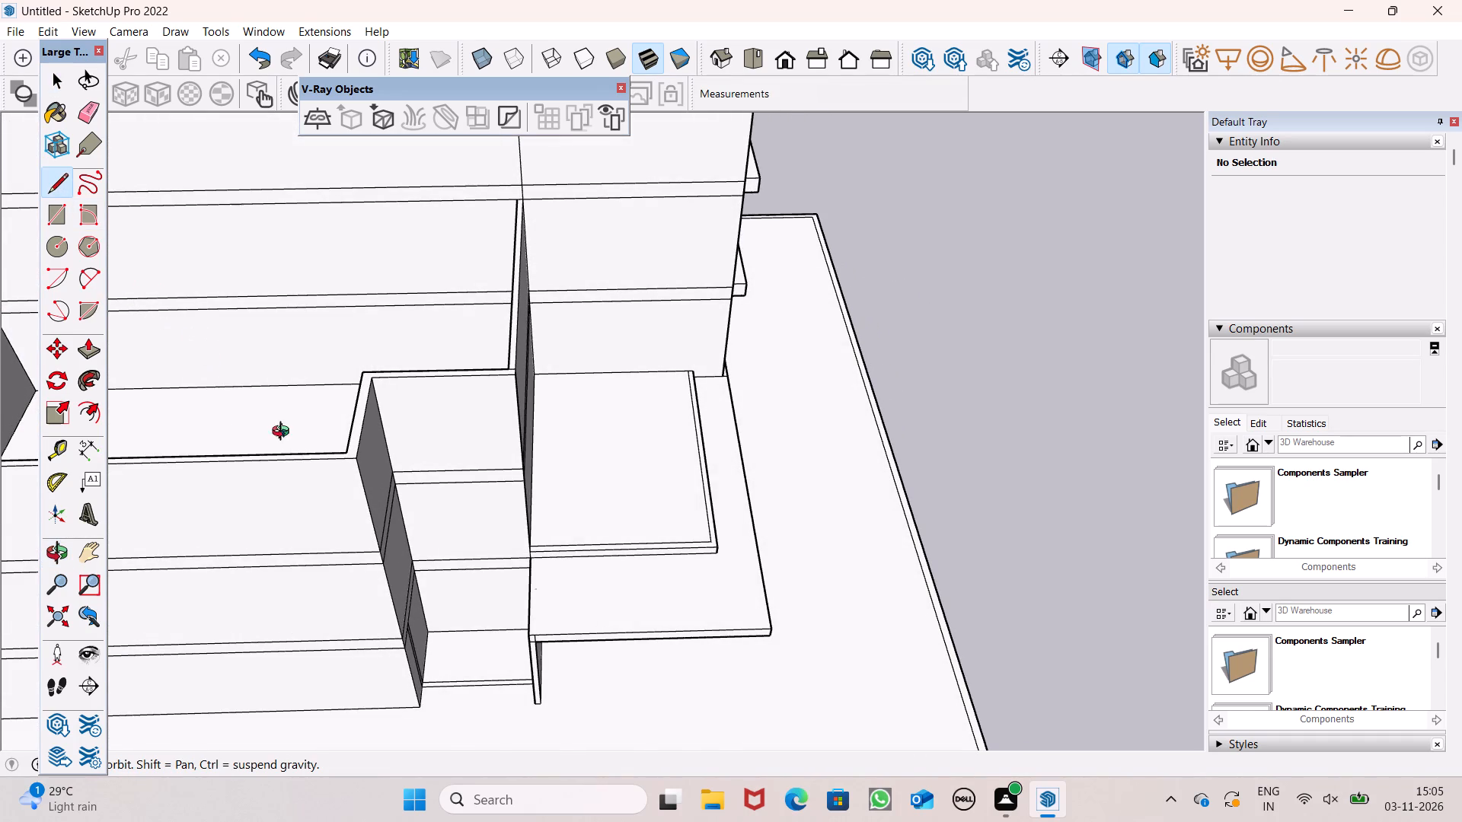
{"action": "middle_click_drag", "start_coordinate": [284, 433], "coordinate": [393, 388]}
{"action": "scroll", "coordinate": [480, 323], "scroll_direction": "up", "scroll_amount": 5}
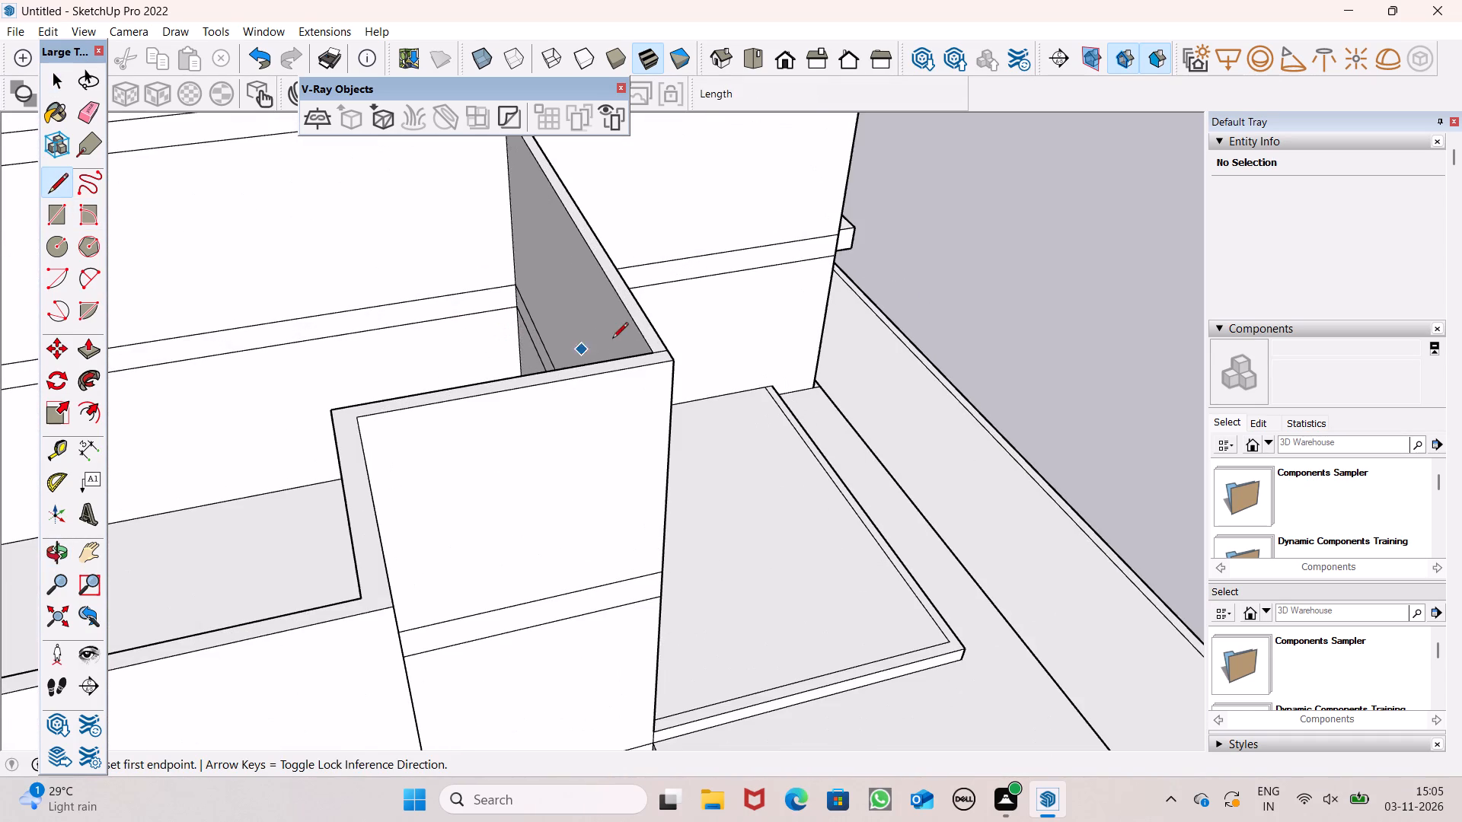
{"action": "left_click", "coordinate": [653, 351]}
{"action": "scroll", "coordinate": [643, 365], "scroll_direction": "up", "scroll_amount": 2}
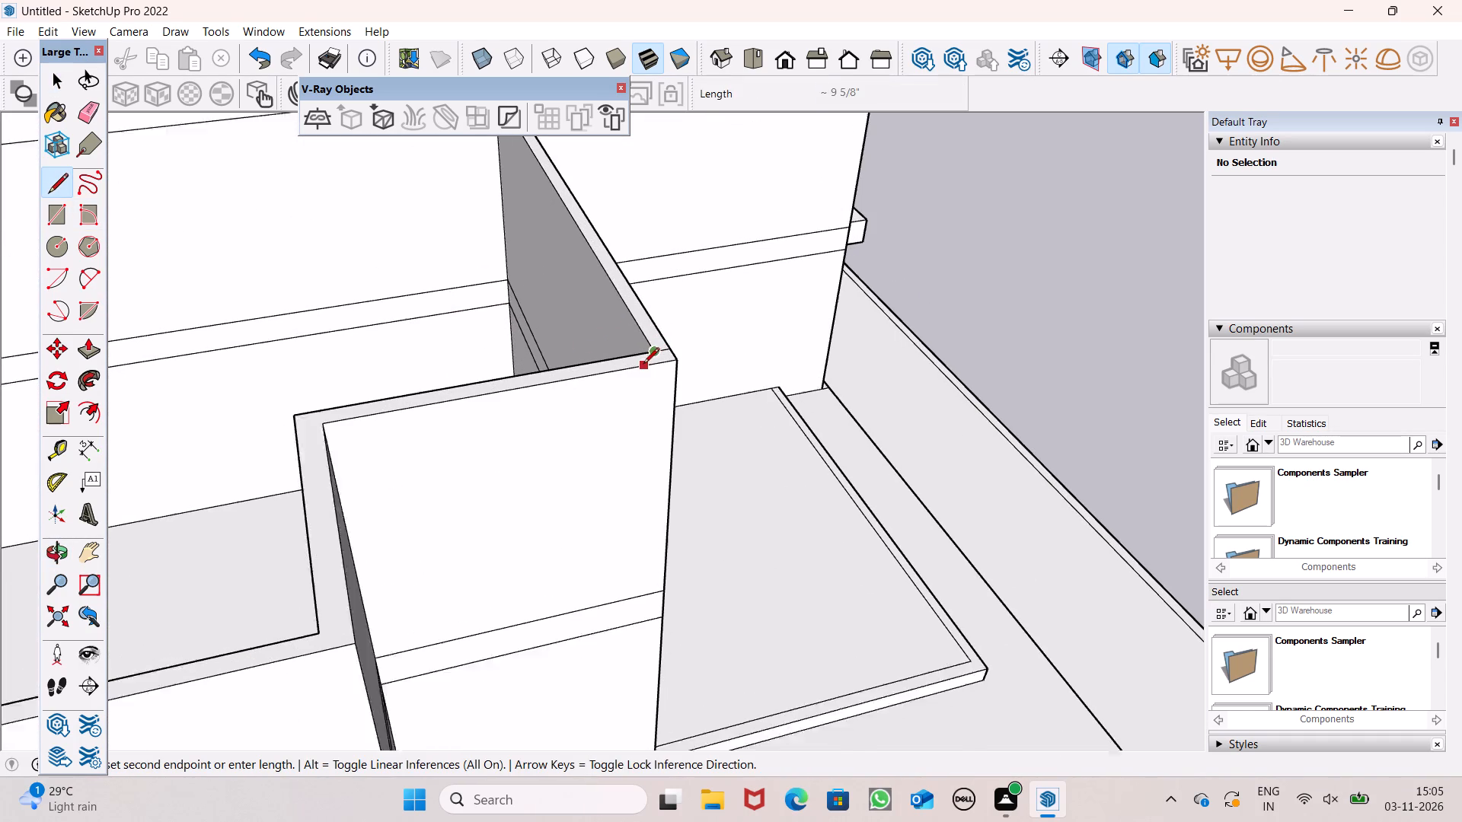
{"action": "scroll", "coordinate": [643, 365], "scroll_direction": "up", "scroll_amount": 1}
{"action": "left_click", "coordinate": [667, 365]}
Draw a 32' 5" vertical line down the stepped wall's face from the short top line to the base, marking off a narrow corner strip.
{"action": "left_click", "coordinate": [665, 366]}
{"action": "scroll", "coordinate": [596, 294], "scroll_direction": "down", "scroll_amount": 3}
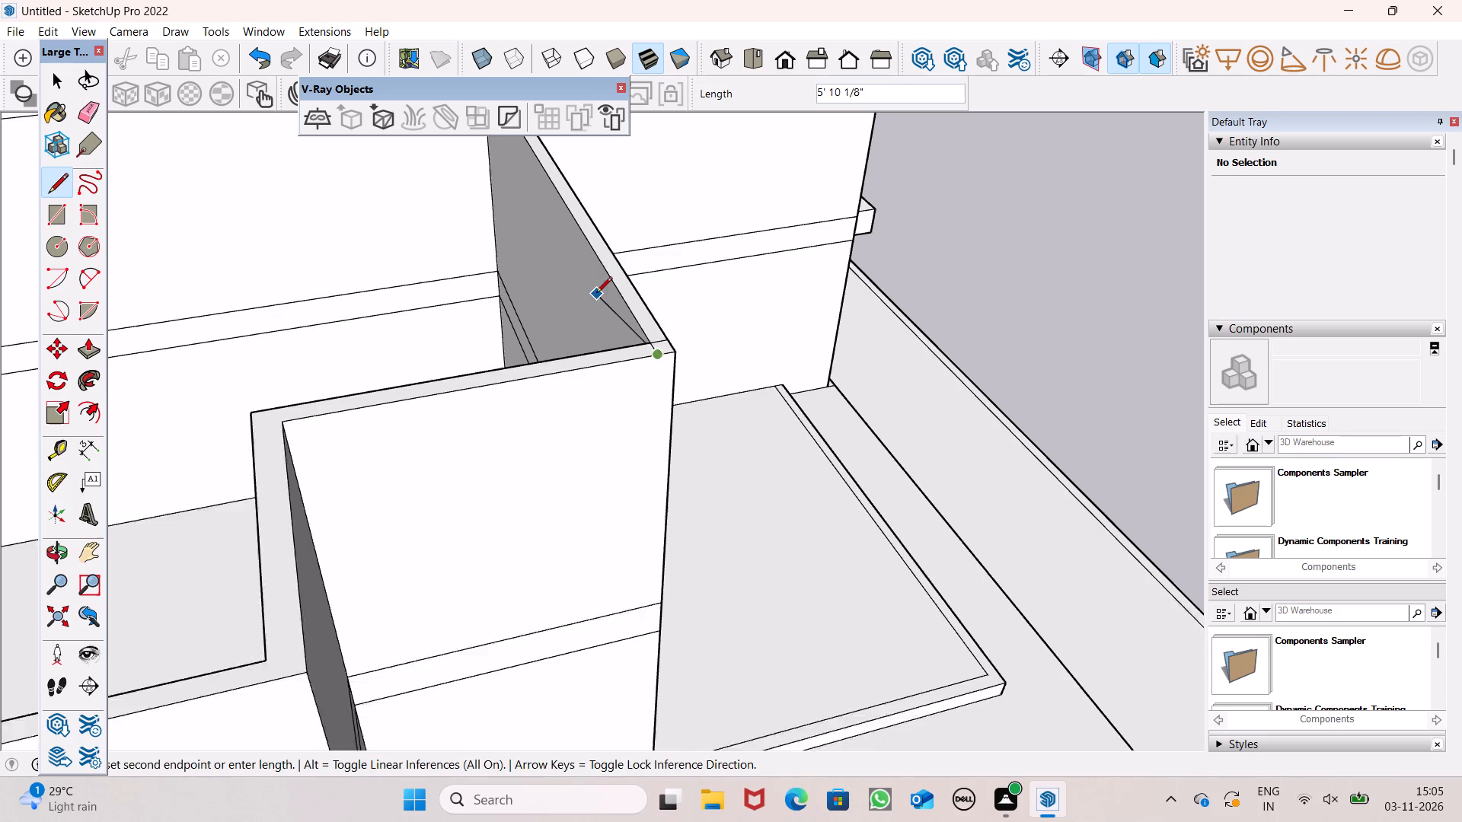
{"action": "scroll", "coordinate": [596, 294], "scroll_direction": "down", "scroll_amount": 3}
{"action": "scroll", "coordinate": [646, 507], "scroll_direction": "down", "scroll_amount": 7}
{"action": "middle_click_drag", "start_coordinate": [639, 630], "coordinate": [641, 626]}
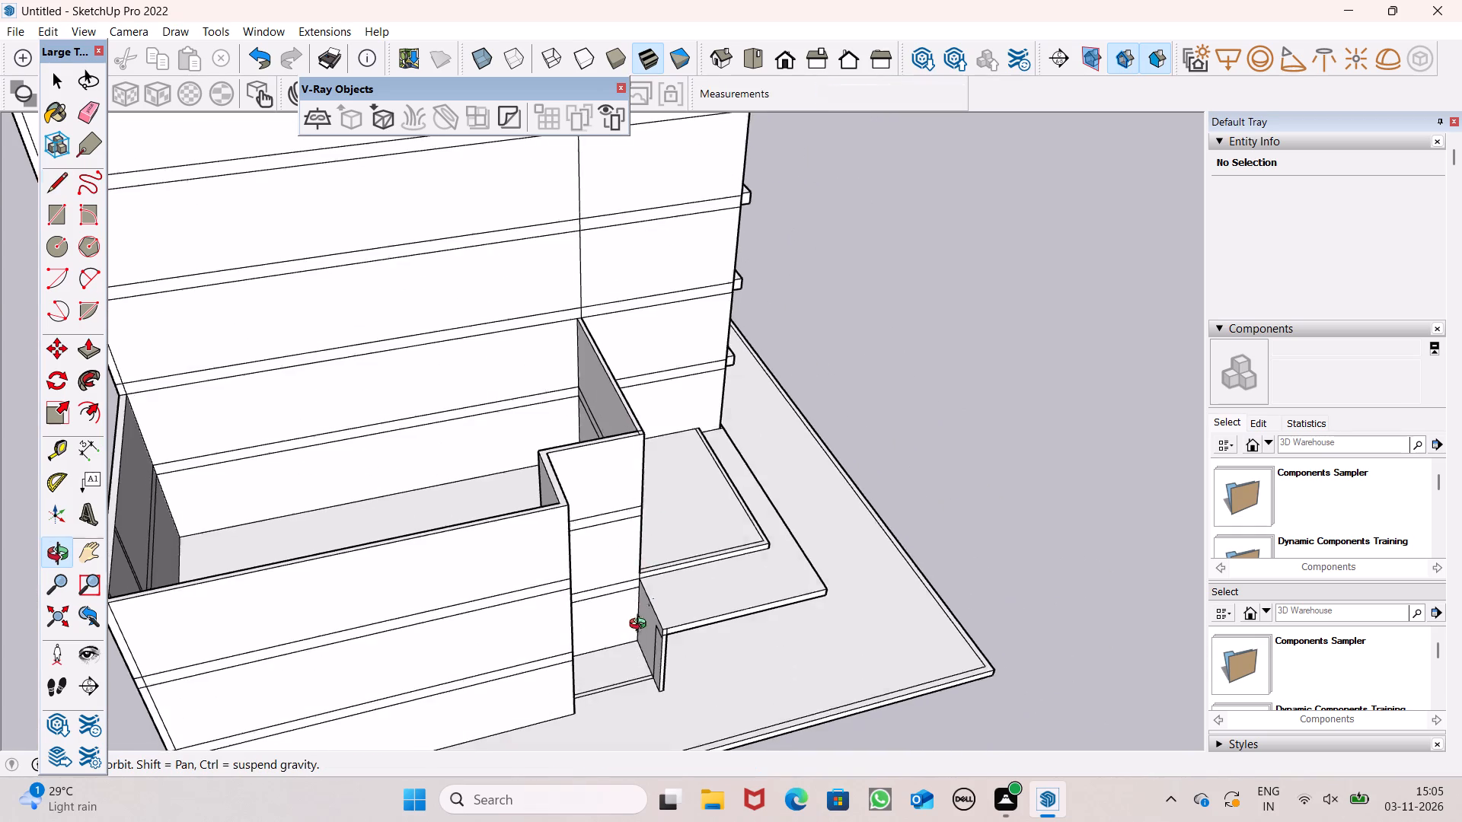
{"action": "middle_click_drag", "start_coordinate": [641, 626], "coordinate": [615, 467]}
{"action": "scroll", "coordinate": [635, 677], "scroll_direction": "up", "scroll_amount": 5}
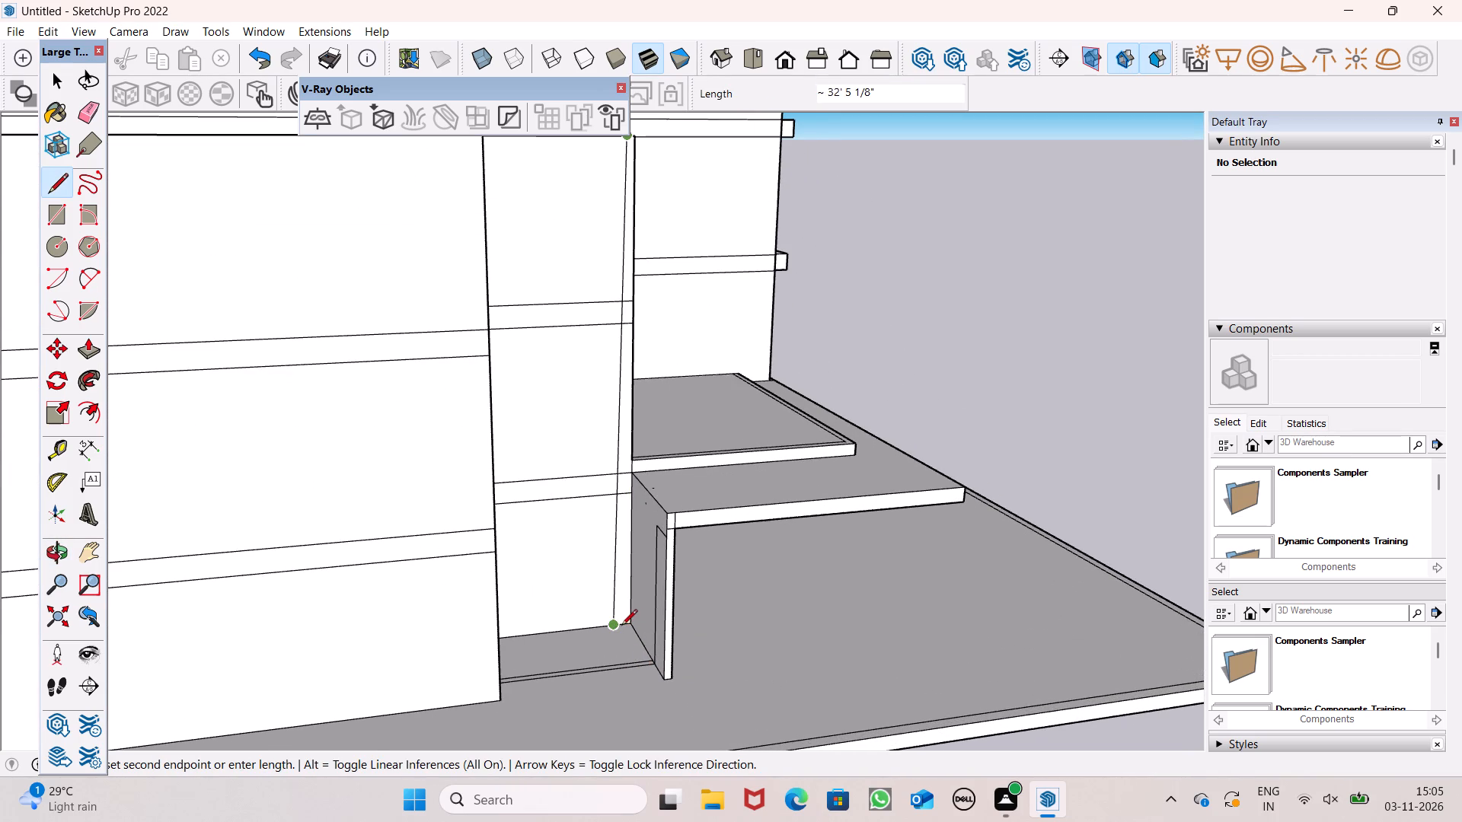
{"action": "scroll", "coordinate": [621, 626], "scroll_direction": "up", "scroll_amount": 7}
{"action": "left_click", "coordinate": [628, 620]}
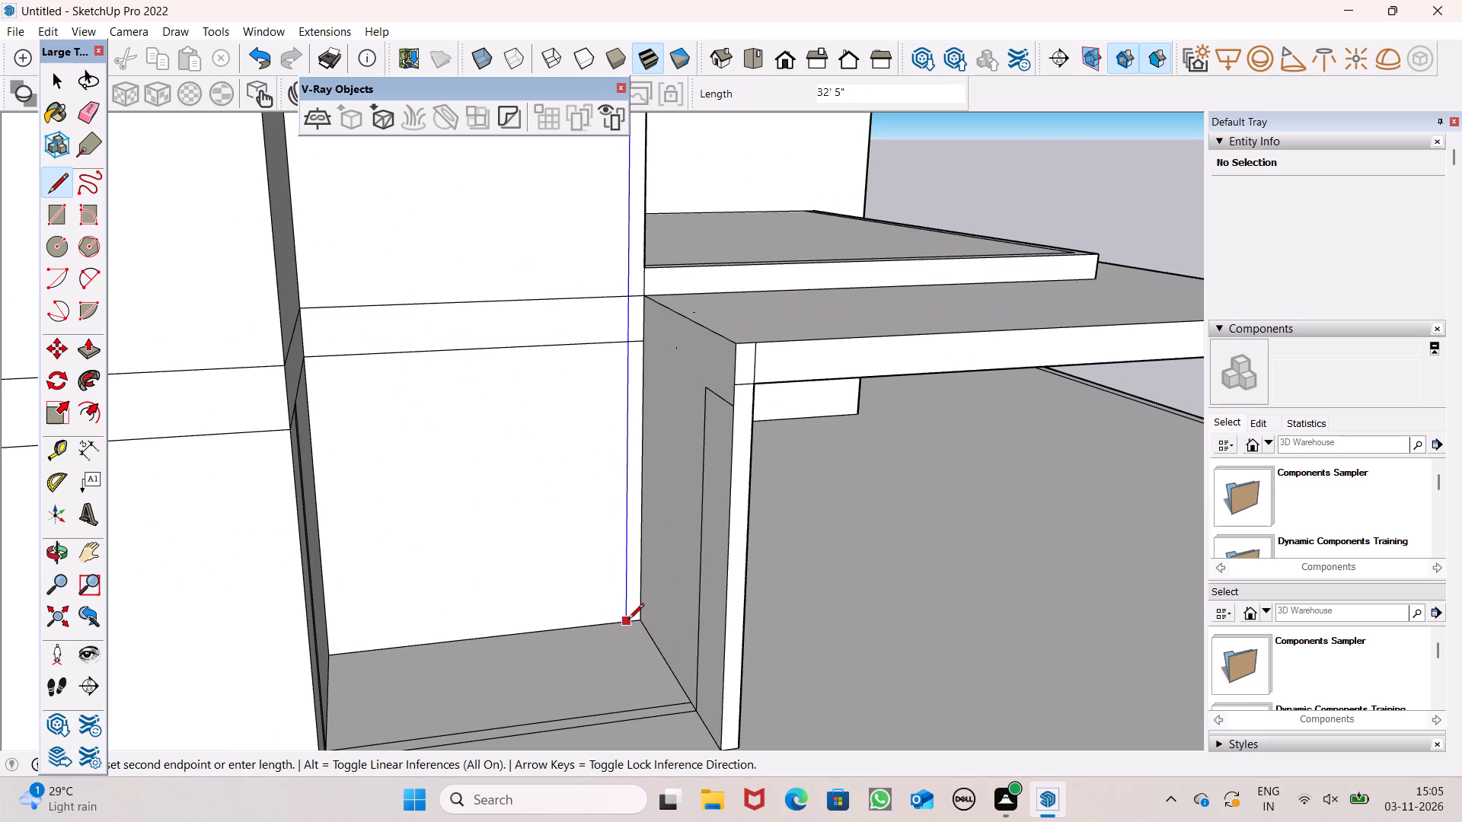
Erase the four short band-line segments crossing the narrow strip between the new vertical line and the wall corner.
{"action": "scroll", "coordinate": [586, 642], "scroll_direction": "down", "scroll_amount": 7}
{"action": "scroll", "coordinate": [497, 526], "scroll_direction": "down", "scroll_amount": 6}
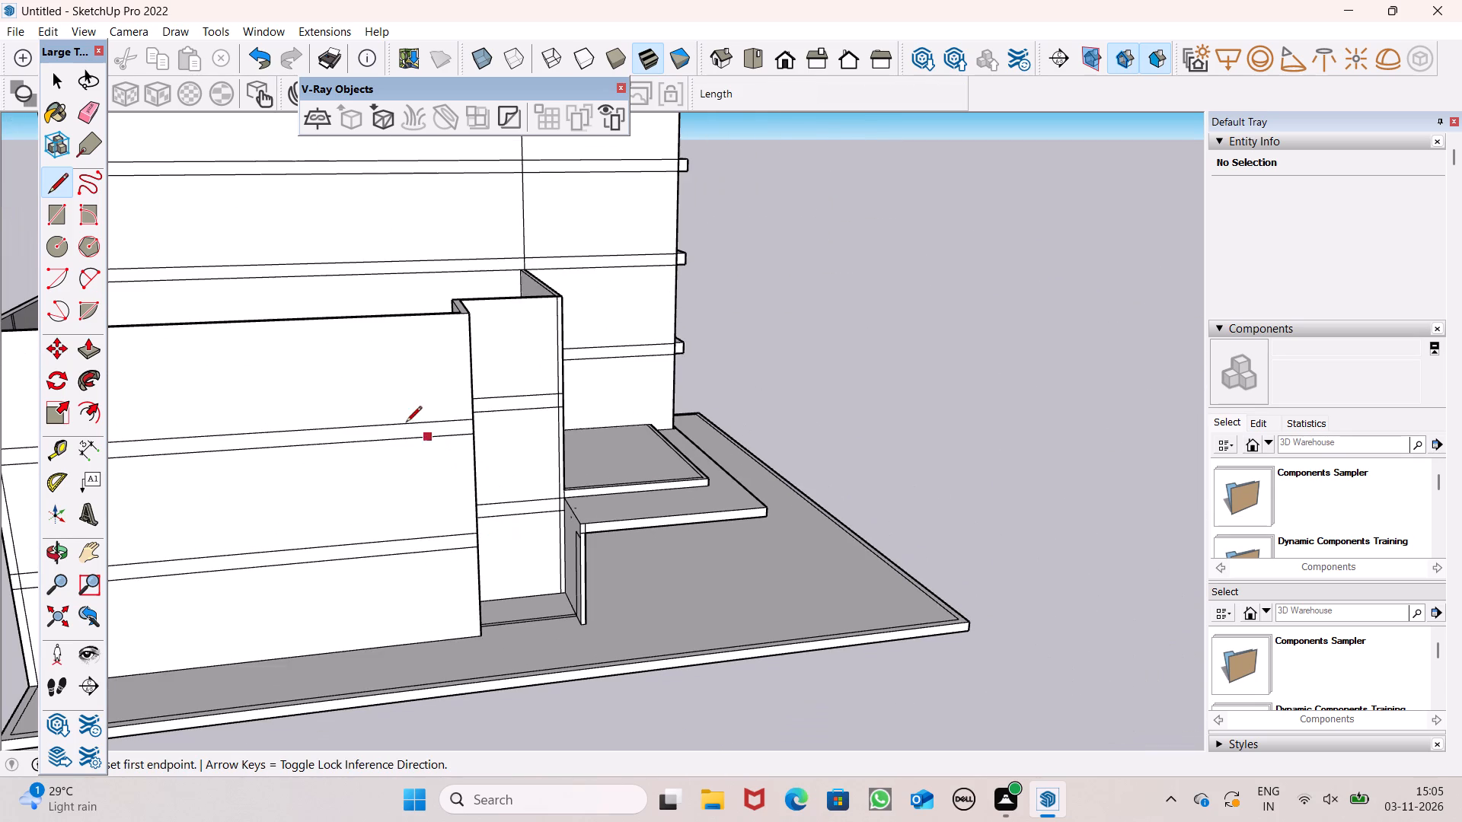
{"action": "left_click", "coordinate": [90, 102]}
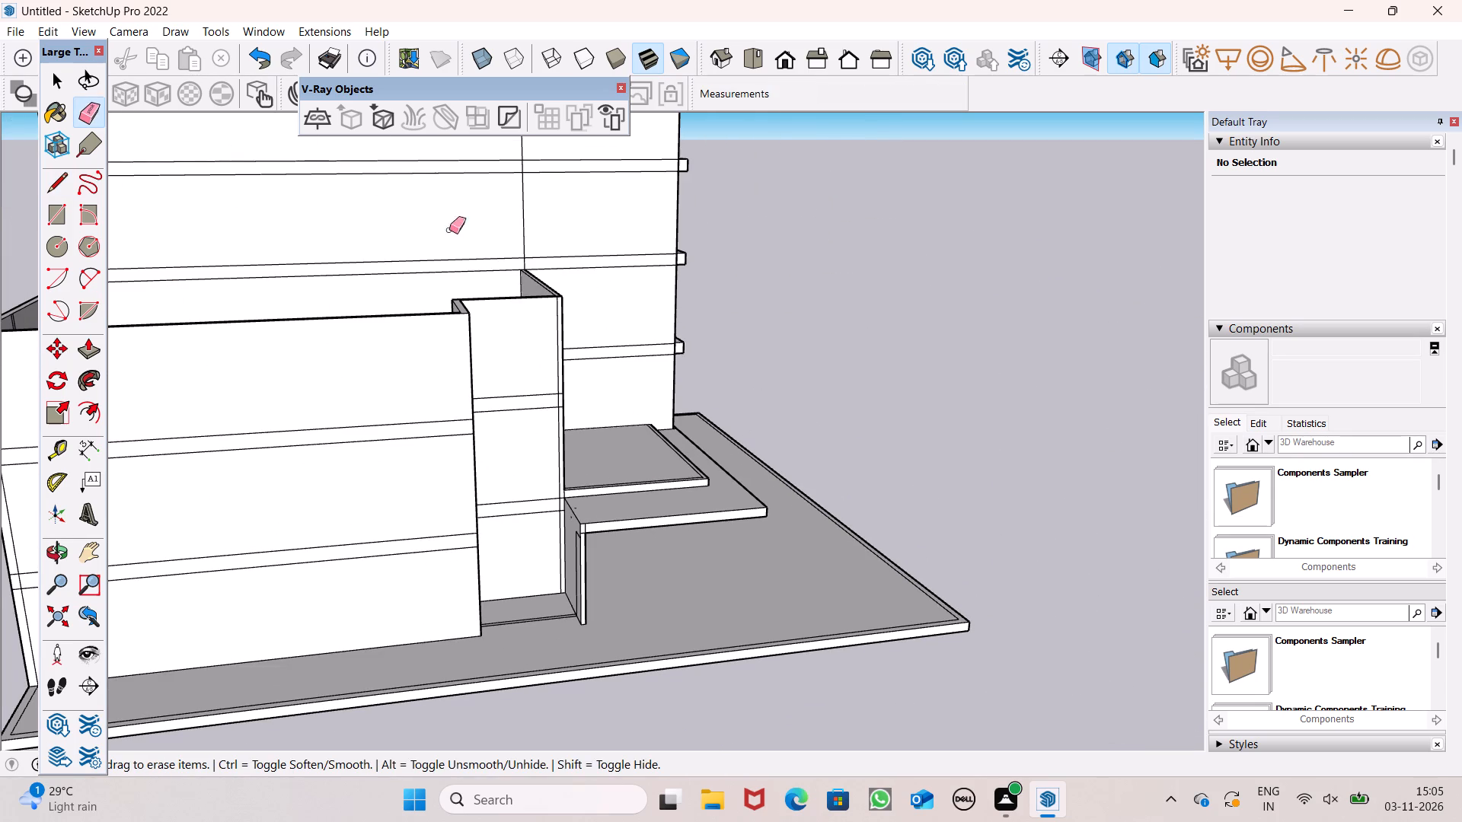
{"action": "scroll", "coordinate": [615, 346], "scroll_direction": "up", "scroll_amount": 5}
{"action": "scroll", "coordinate": [516, 468], "scroll_direction": "up", "scroll_amount": 7}
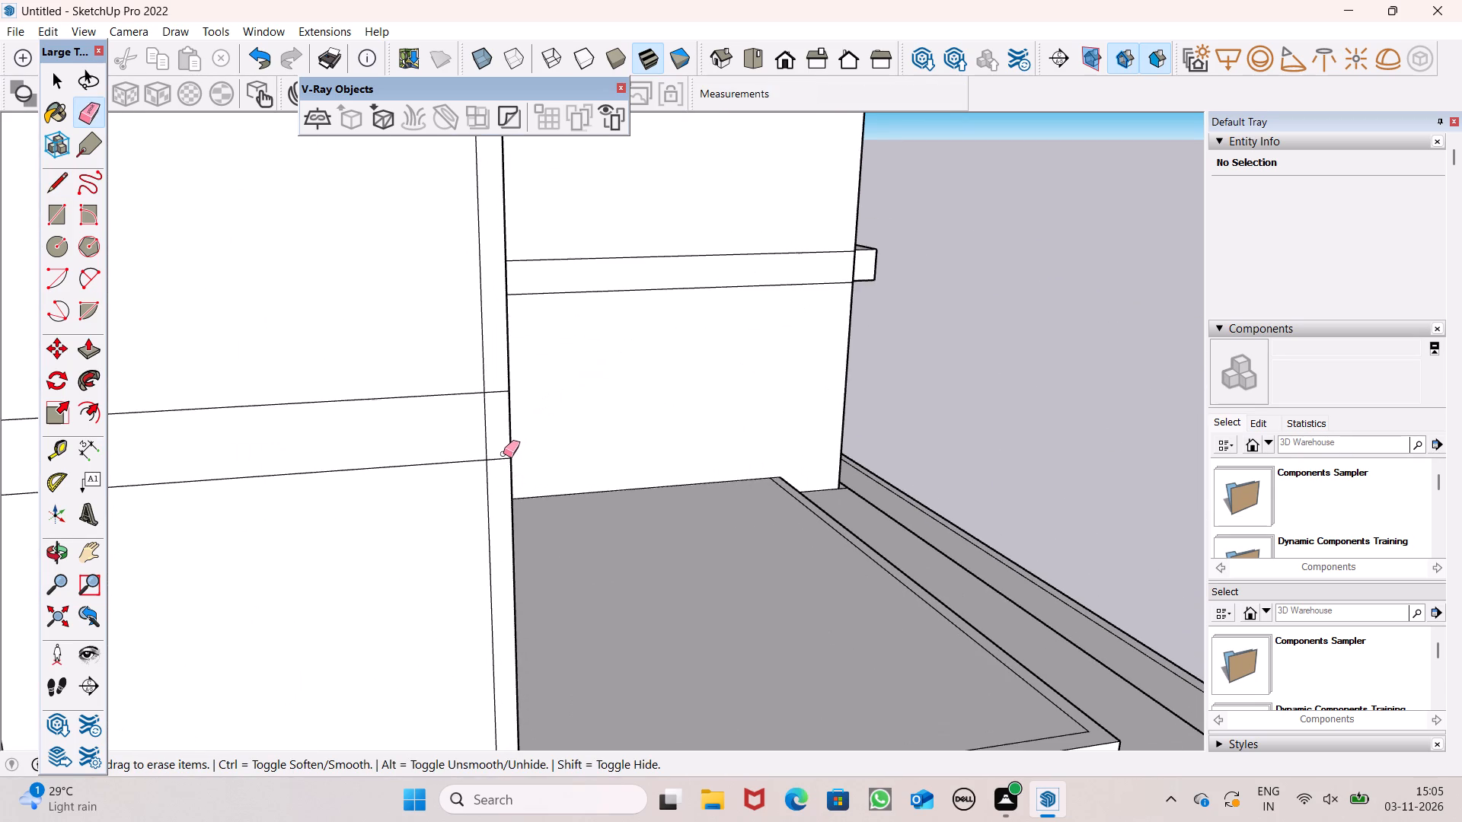
{"action": "left_click_drag", "start_coordinate": [503, 454], "coordinate": [503, 462]}
{"action": "left_click_drag", "start_coordinate": [496, 397], "coordinate": [495, 381]}
{"action": "scroll", "coordinate": [490, 285], "scroll_direction": "down", "scroll_amount": 4}
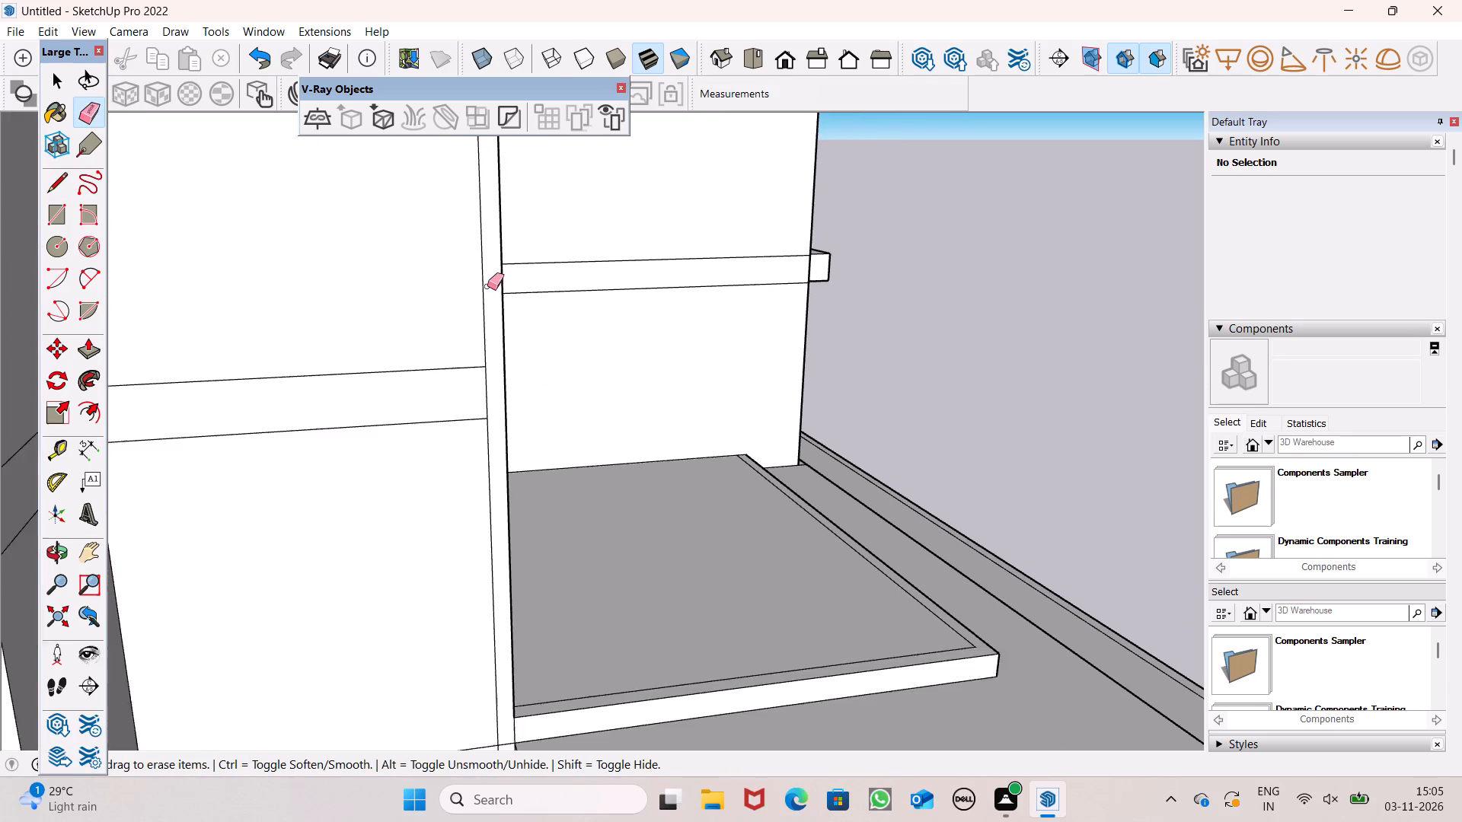
{"action": "scroll", "coordinate": [468, 288], "scroll_direction": "down", "scroll_amount": 6}
{"action": "scroll", "coordinate": [437, 572], "scroll_direction": "up", "scroll_amount": 6}
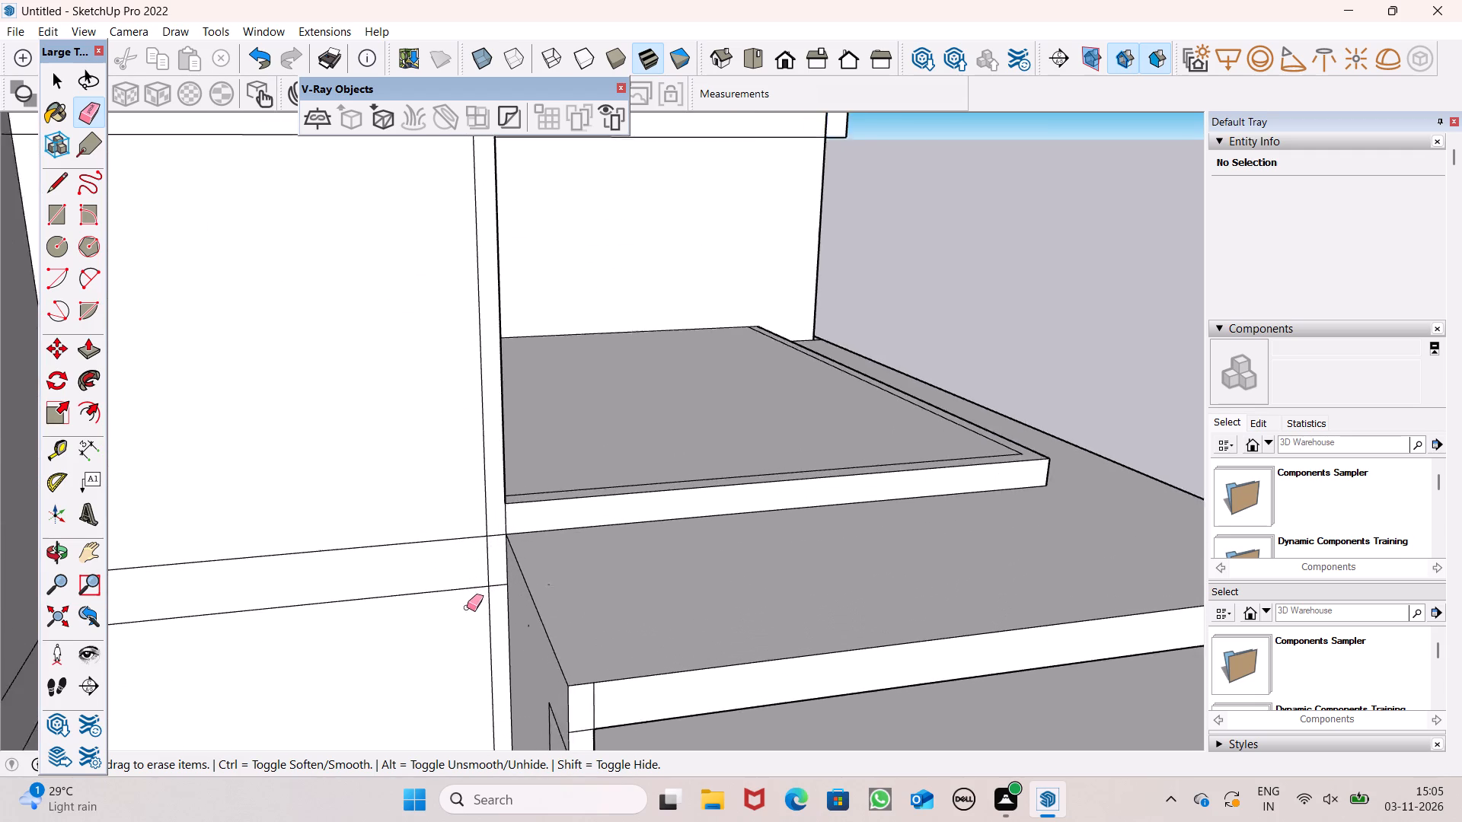
{"action": "scroll", "coordinate": [467, 607], "scroll_direction": "up", "scroll_amount": 6}
{"action": "scroll", "coordinate": [478, 598], "scroll_direction": "down", "scroll_amount": 1}
{"action": "scroll", "coordinate": [479, 599], "scroll_direction": "up", "scroll_amount": 2}
{"action": "left_click", "coordinate": [515, 576]}
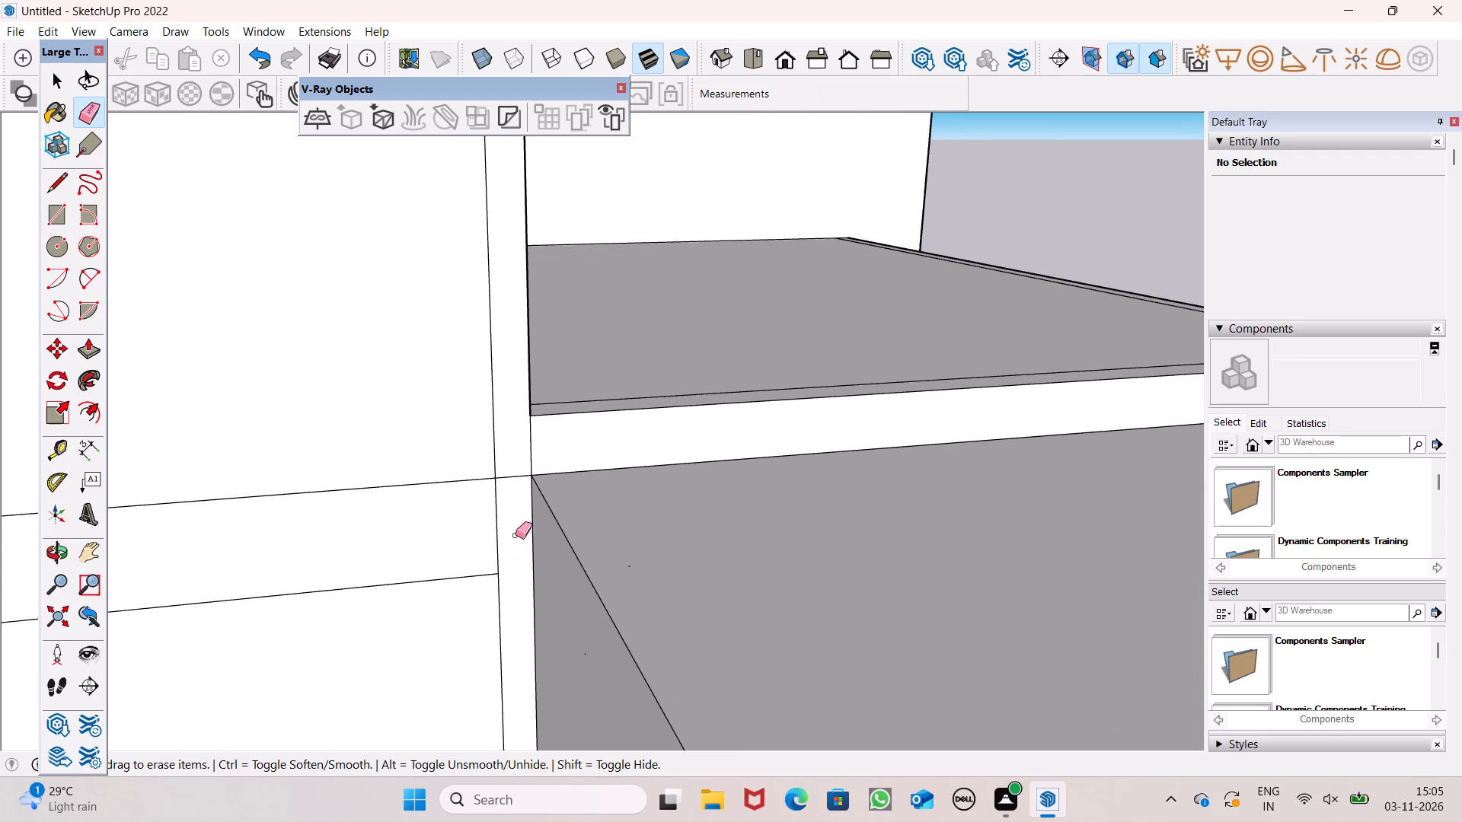
{"action": "scroll", "coordinate": [516, 534], "scroll_direction": "up", "scroll_amount": 3}
{"action": "left_click", "coordinate": [512, 451]}
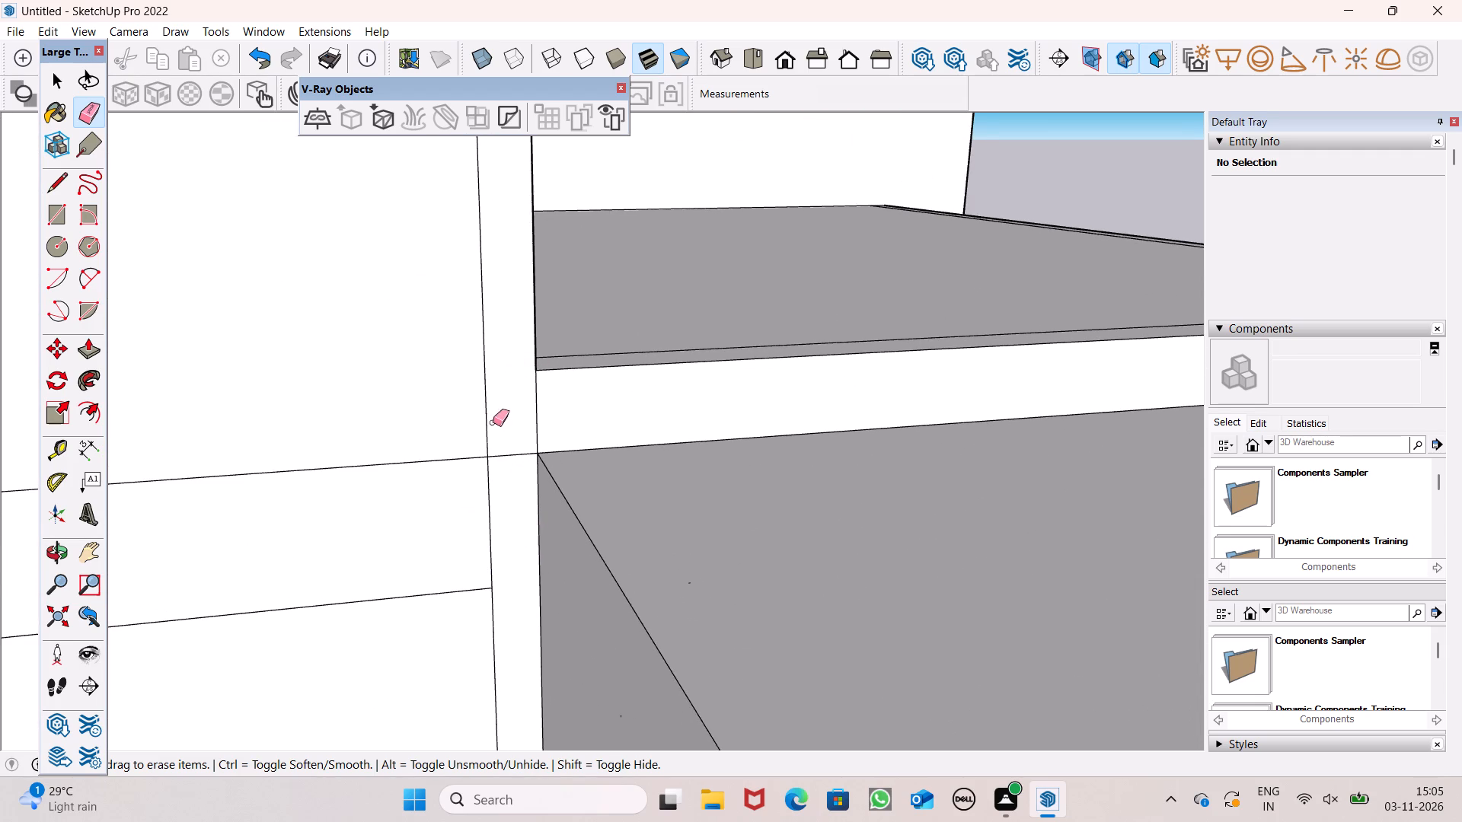
{"action": "left_click_drag", "start_coordinate": [506, 451], "coordinate": [510, 464]}
Push/Pull the full-height corner strip outward 5' 4 7/16" to extend the wall beside the canopy.
{"action": "scroll", "coordinate": [458, 452], "scroll_direction": "down", "scroll_amount": 7}
{"action": "scroll", "coordinate": [535, 349], "scroll_direction": "down", "scroll_amount": 7}
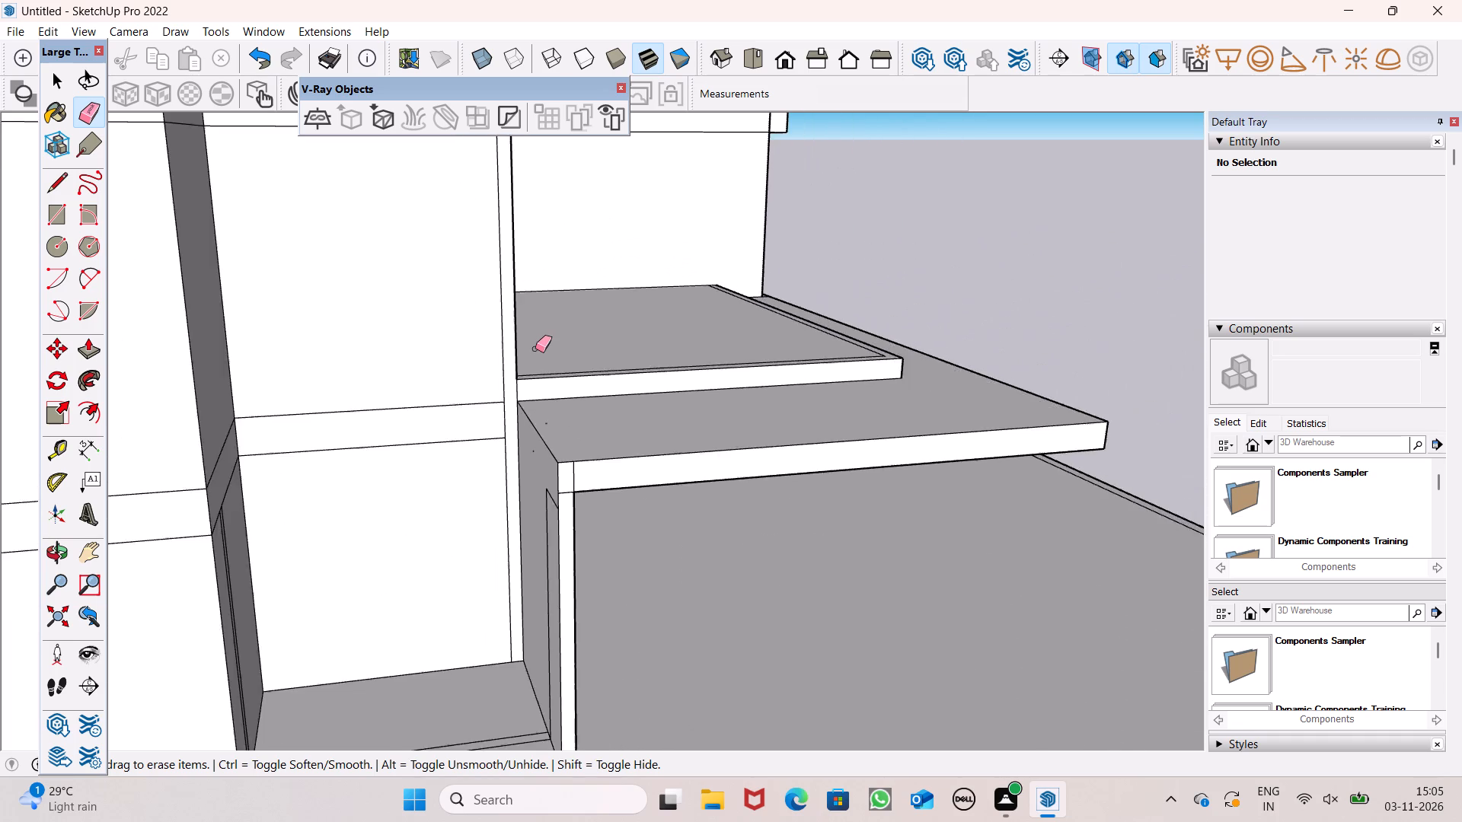
{"action": "scroll", "coordinate": [525, 346], "scroll_direction": "down", "scroll_amount": 11}
{"action": "middle_click_drag", "start_coordinate": [541, 374], "coordinate": [318, 576]}
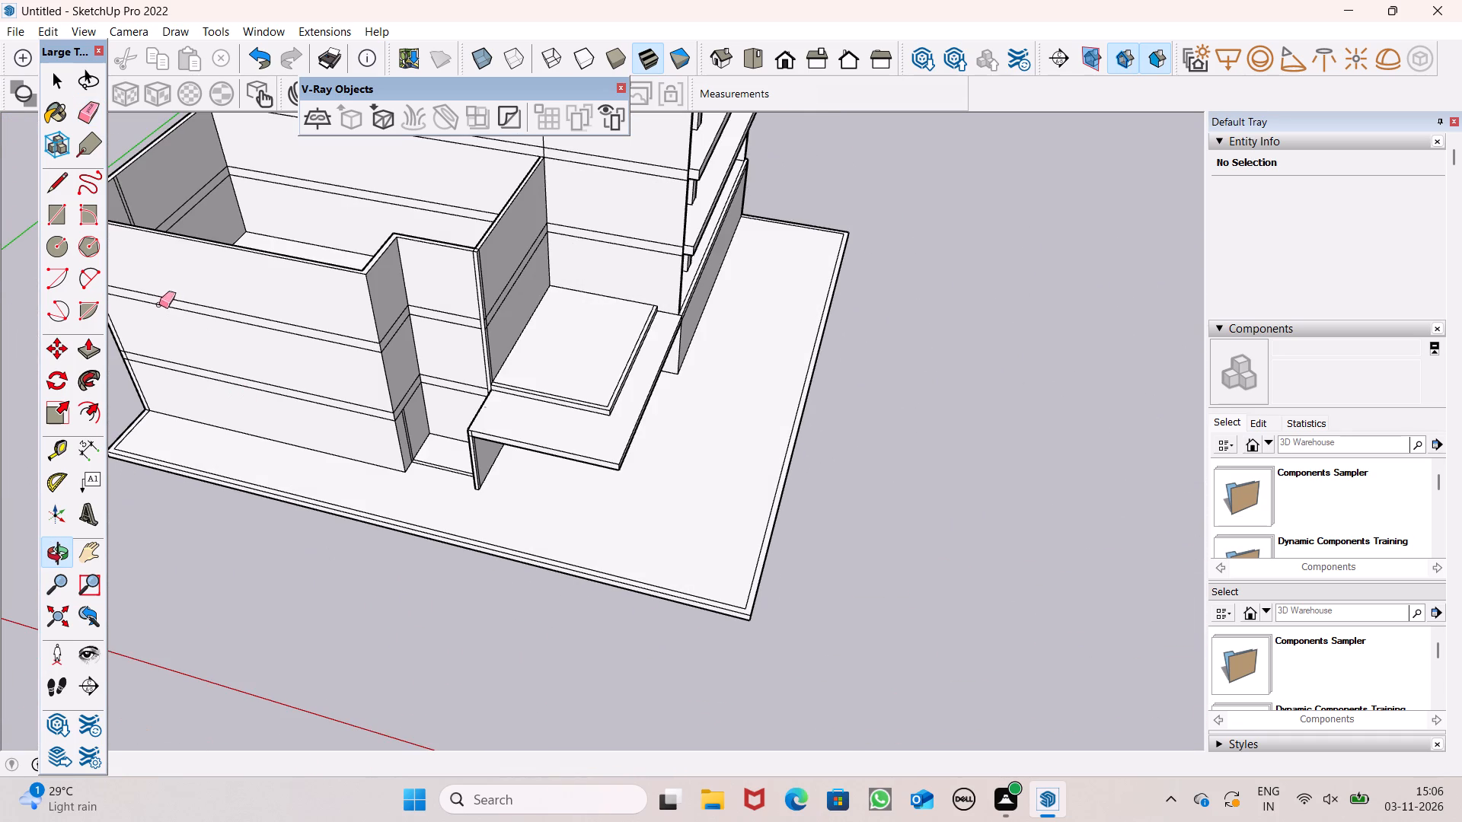
{"action": "left_click", "coordinate": [86, 343]}
{"action": "middle_click_drag", "start_coordinate": [283, 327], "coordinate": [348, 389]}
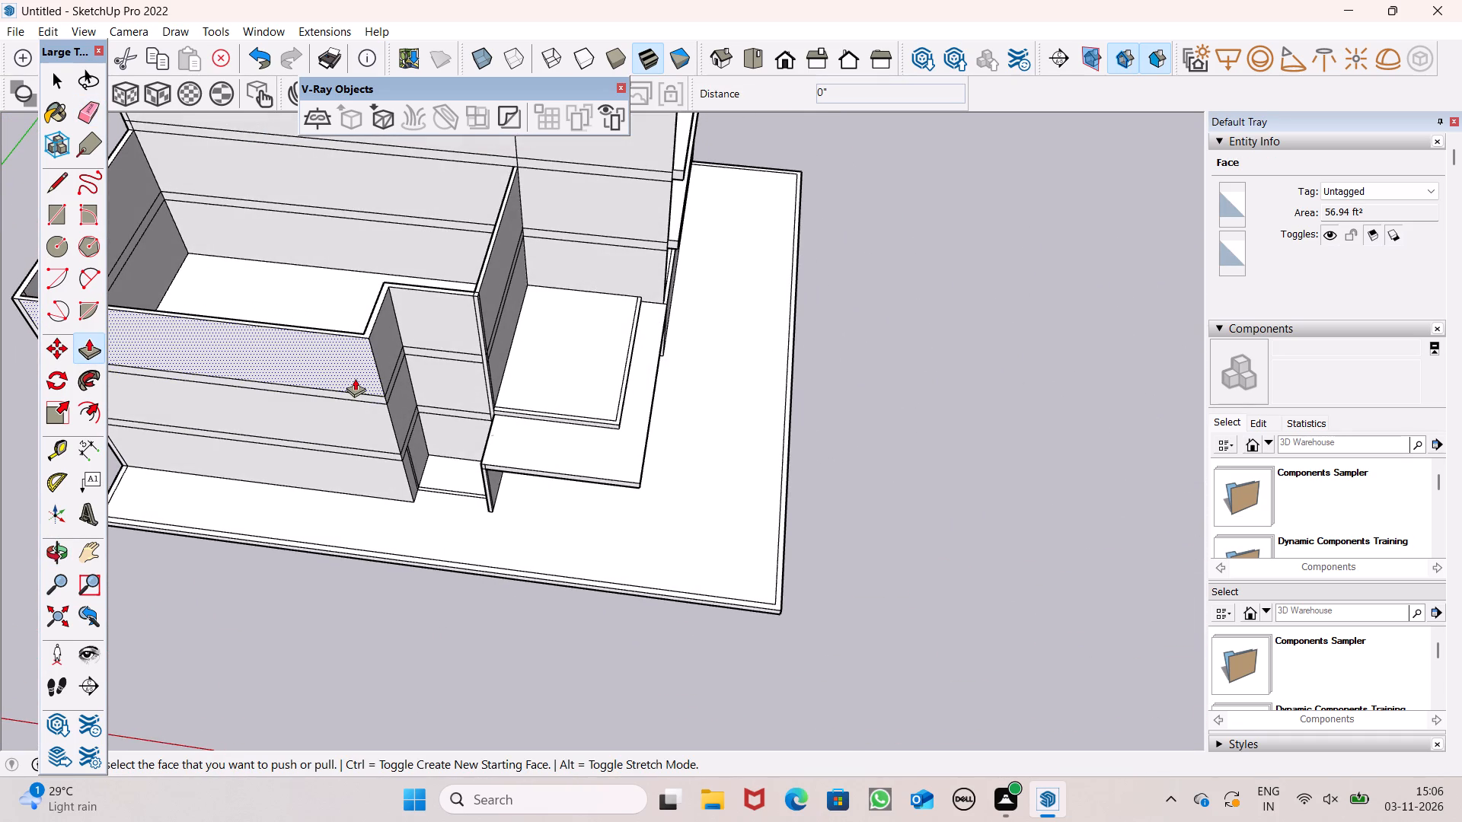
{"action": "scroll", "coordinate": [436, 341], "scroll_direction": "up", "scroll_amount": 2}
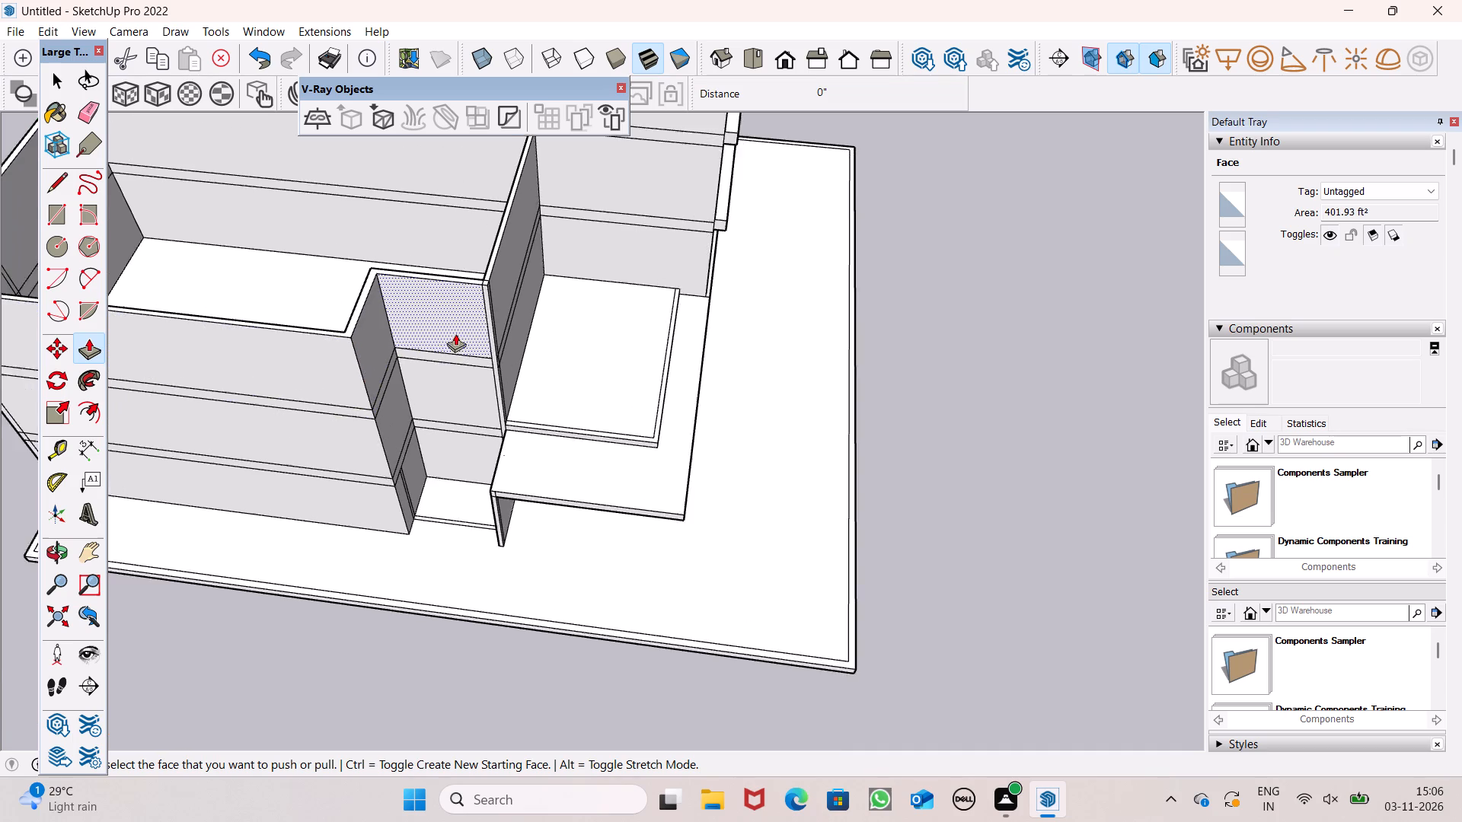
{"action": "scroll", "coordinate": [455, 333], "scroll_direction": "up", "scroll_amount": 4}
{"action": "left_click_drag", "start_coordinate": [484, 304], "coordinate": [343, 342]}
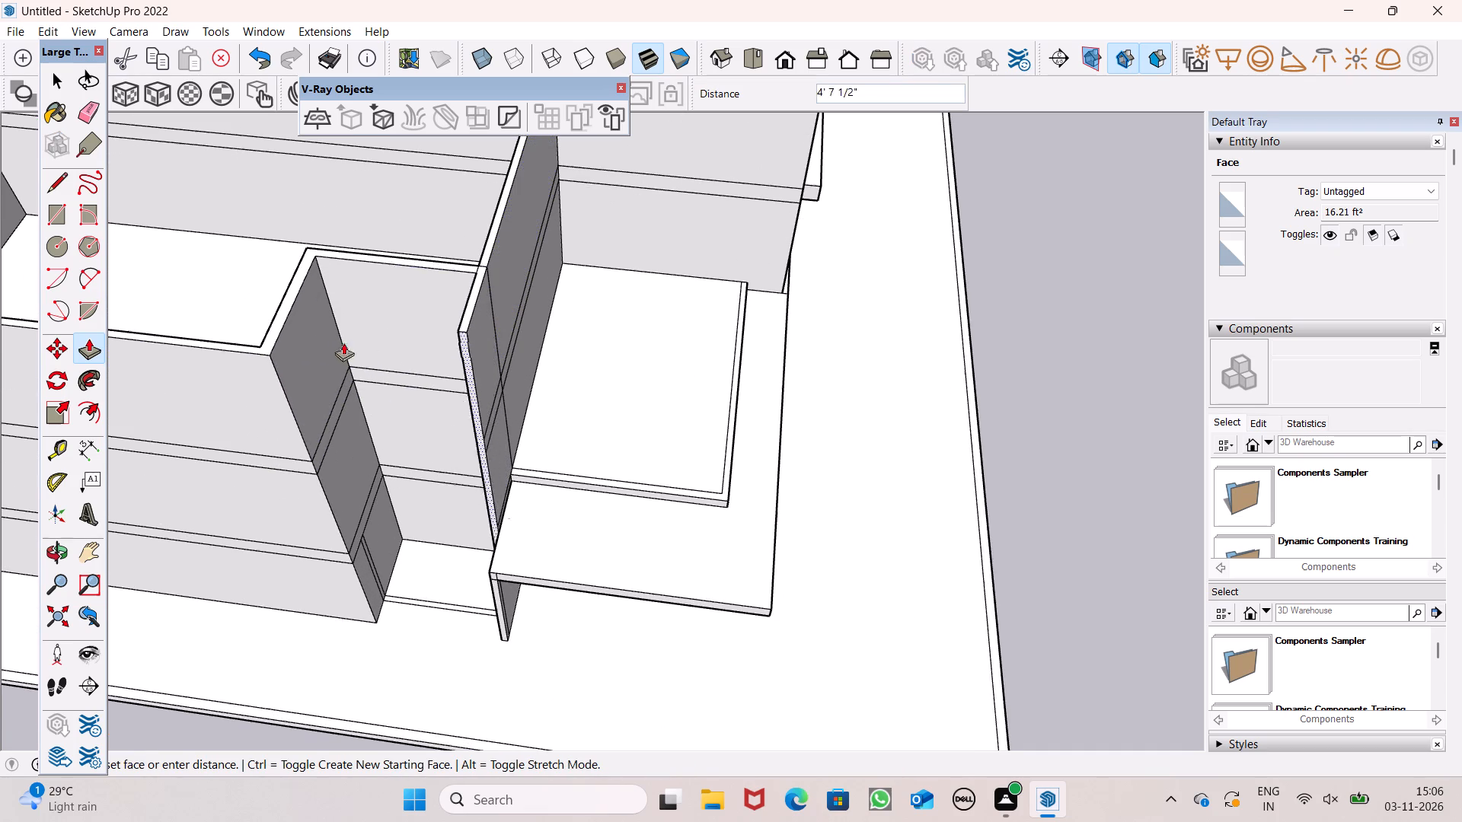
{"action": "left_click_drag", "start_coordinate": [343, 342], "coordinate": [259, 355]}
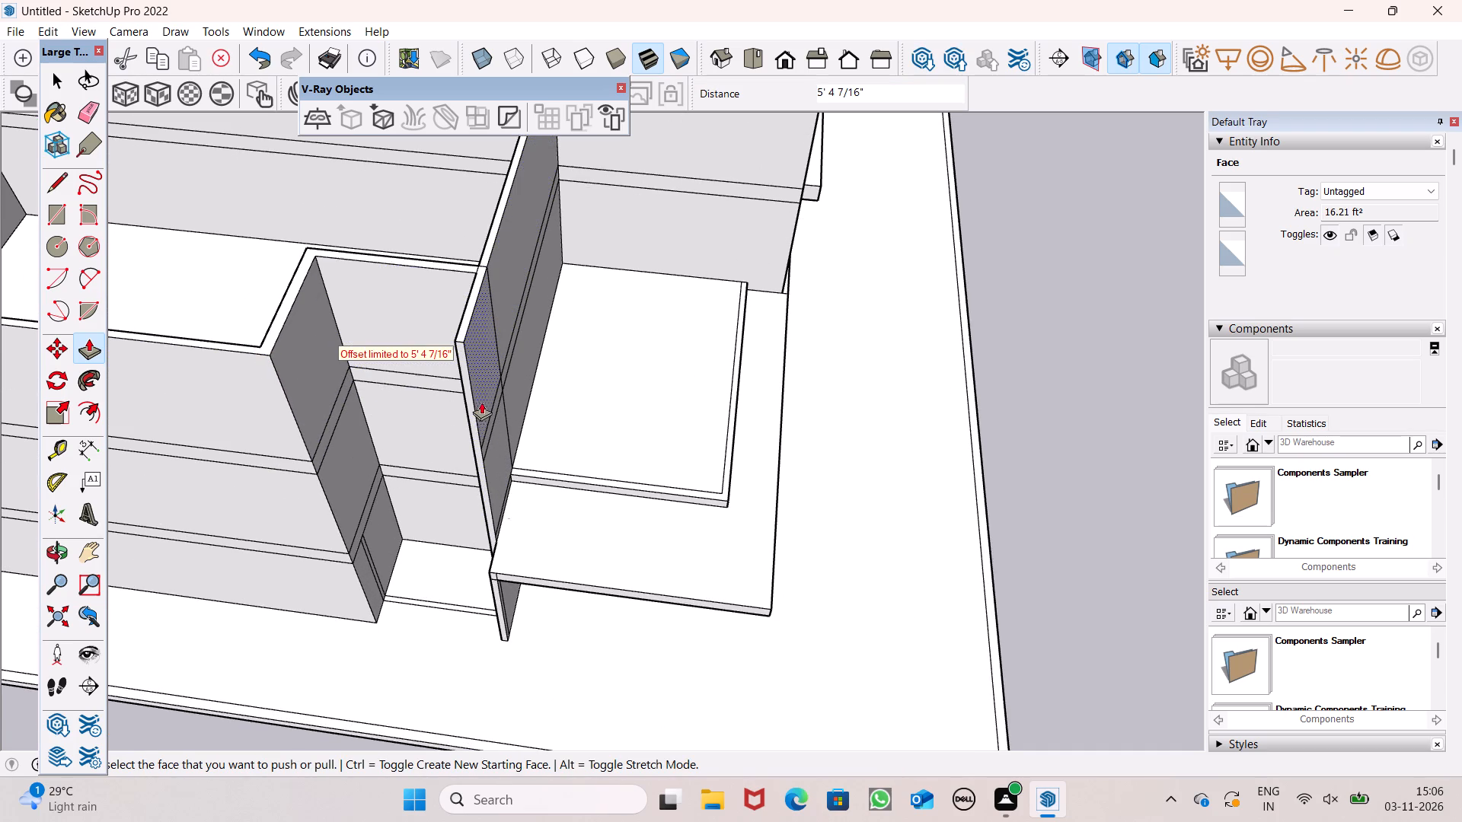
{"action": "middle_click_drag", "start_coordinate": [499, 543], "coordinate": [757, 342]}
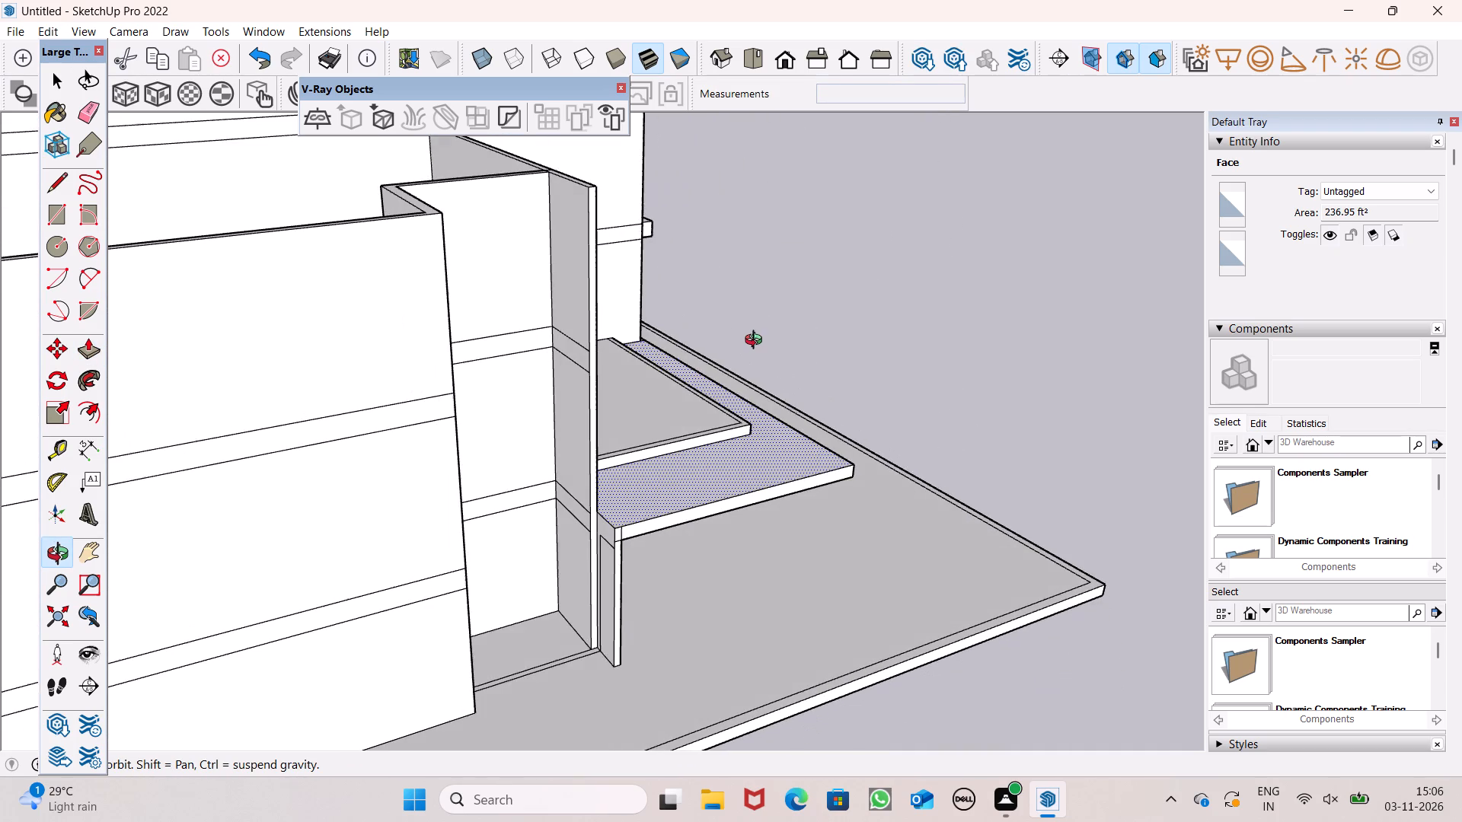
Examine the extended wall, the canopy slab and the adjoining tower facade from several sides.
{"action": "middle_click_drag", "start_coordinate": [757, 342], "coordinate": [715, 377]}
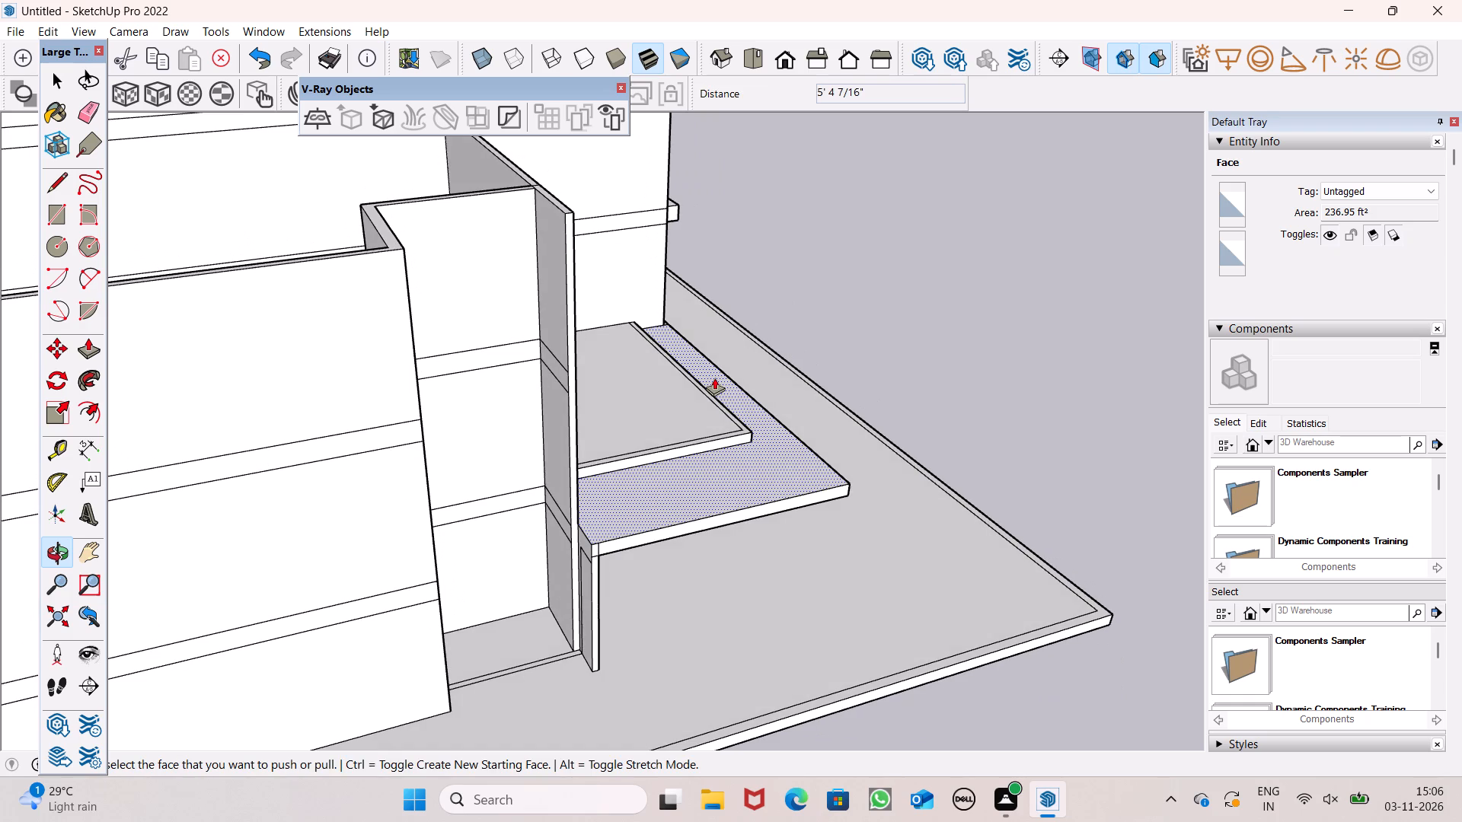
{"action": "scroll", "coordinate": [689, 428], "scroll_direction": "down", "scroll_amount": 3}
{"action": "middle_click_drag", "start_coordinate": [671, 447], "coordinate": [629, 562]}
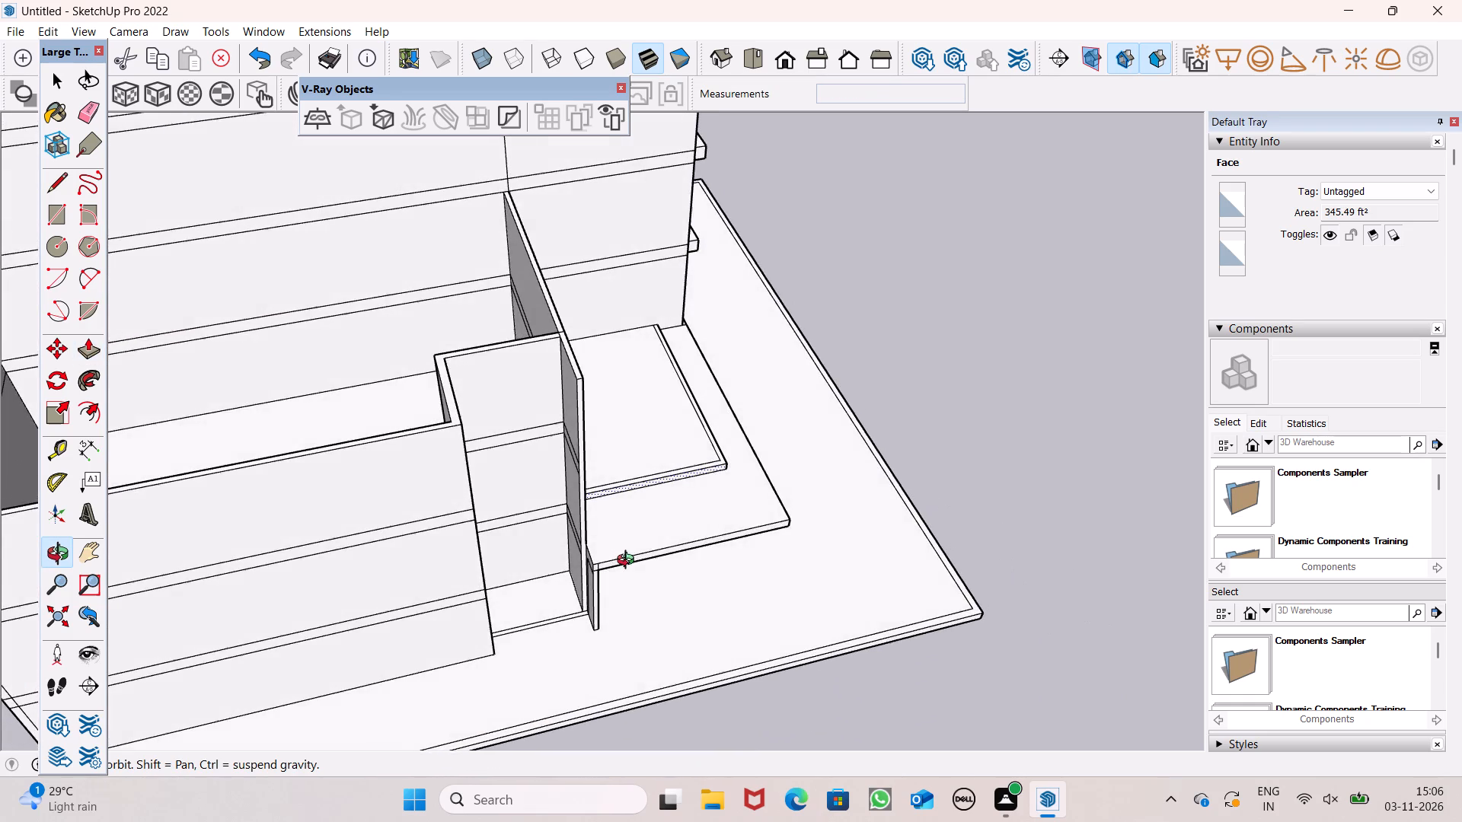
{"action": "middle_click_drag", "start_coordinate": [629, 562], "coordinate": [385, 575]}
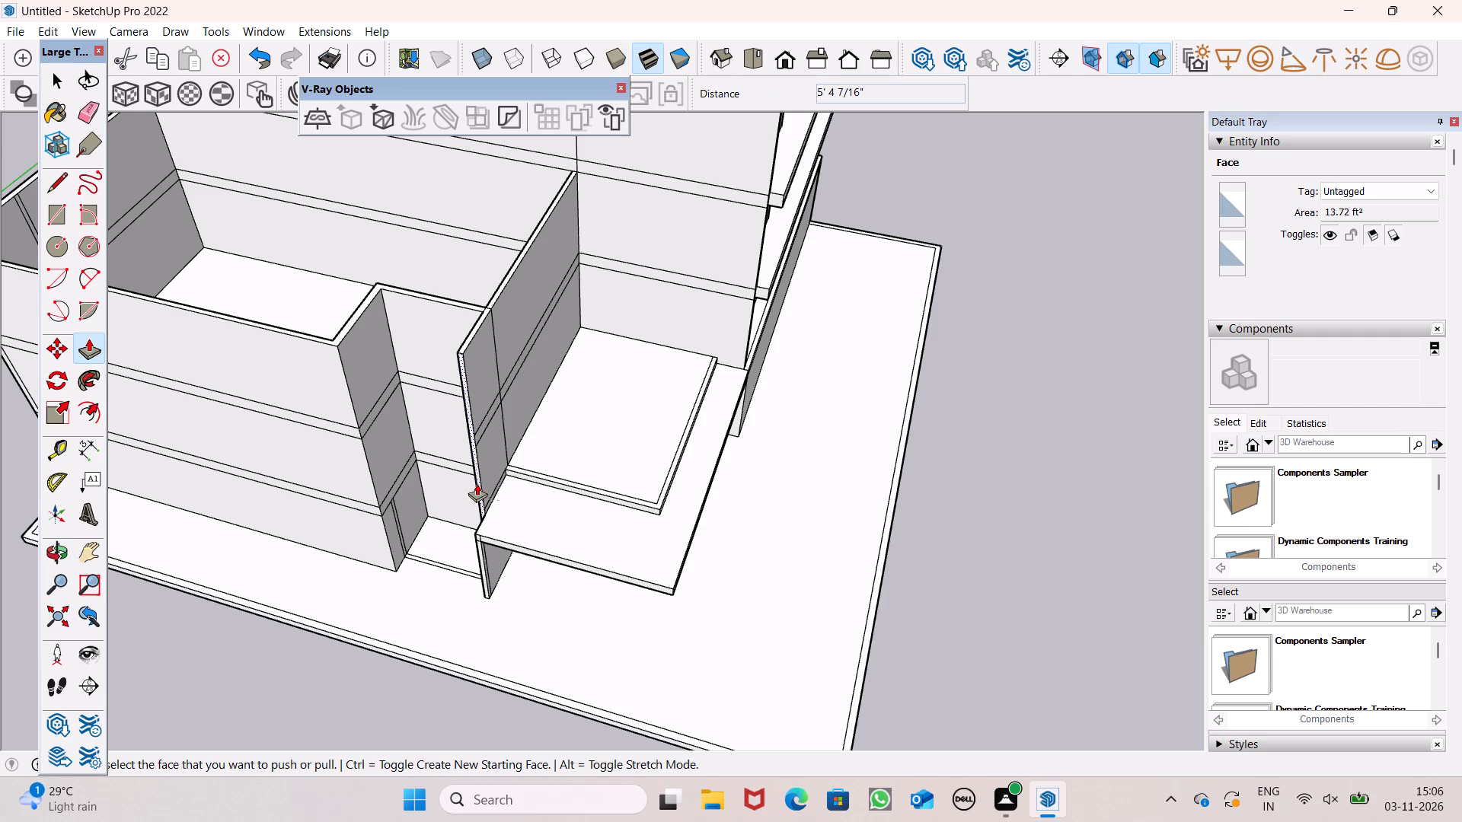
{"action": "scroll", "coordinate": [603, 454], "scroll_direction": "down", "scroll_amount": 2}
{"action": "middle_click_drag", "start_coordinate": [671, 537], "coordinate": [314, 448]}
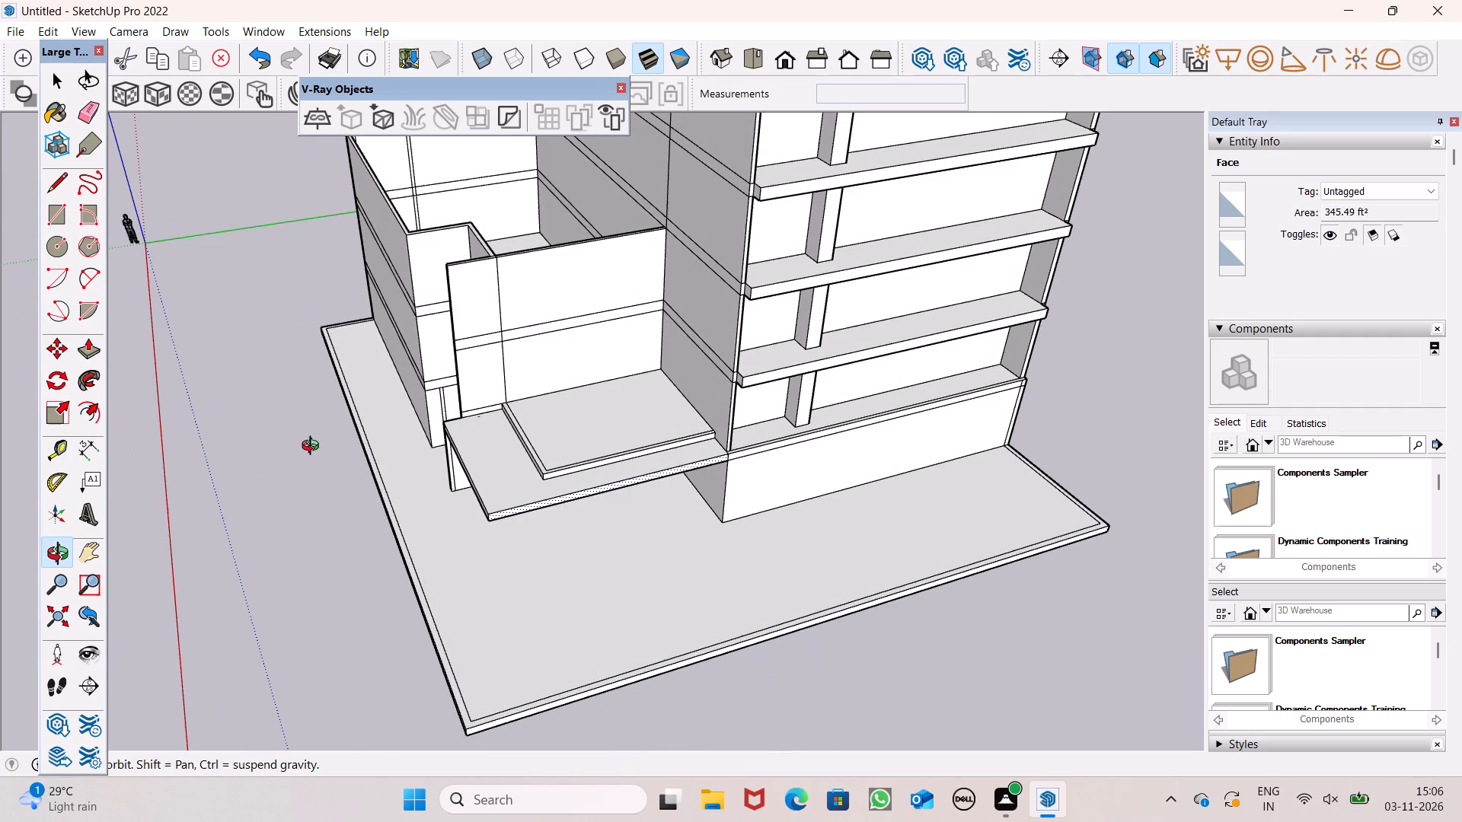
{"action": "middle_click_drag", "start_coordinate": [314, 448], "coordinate": [310, 515]}
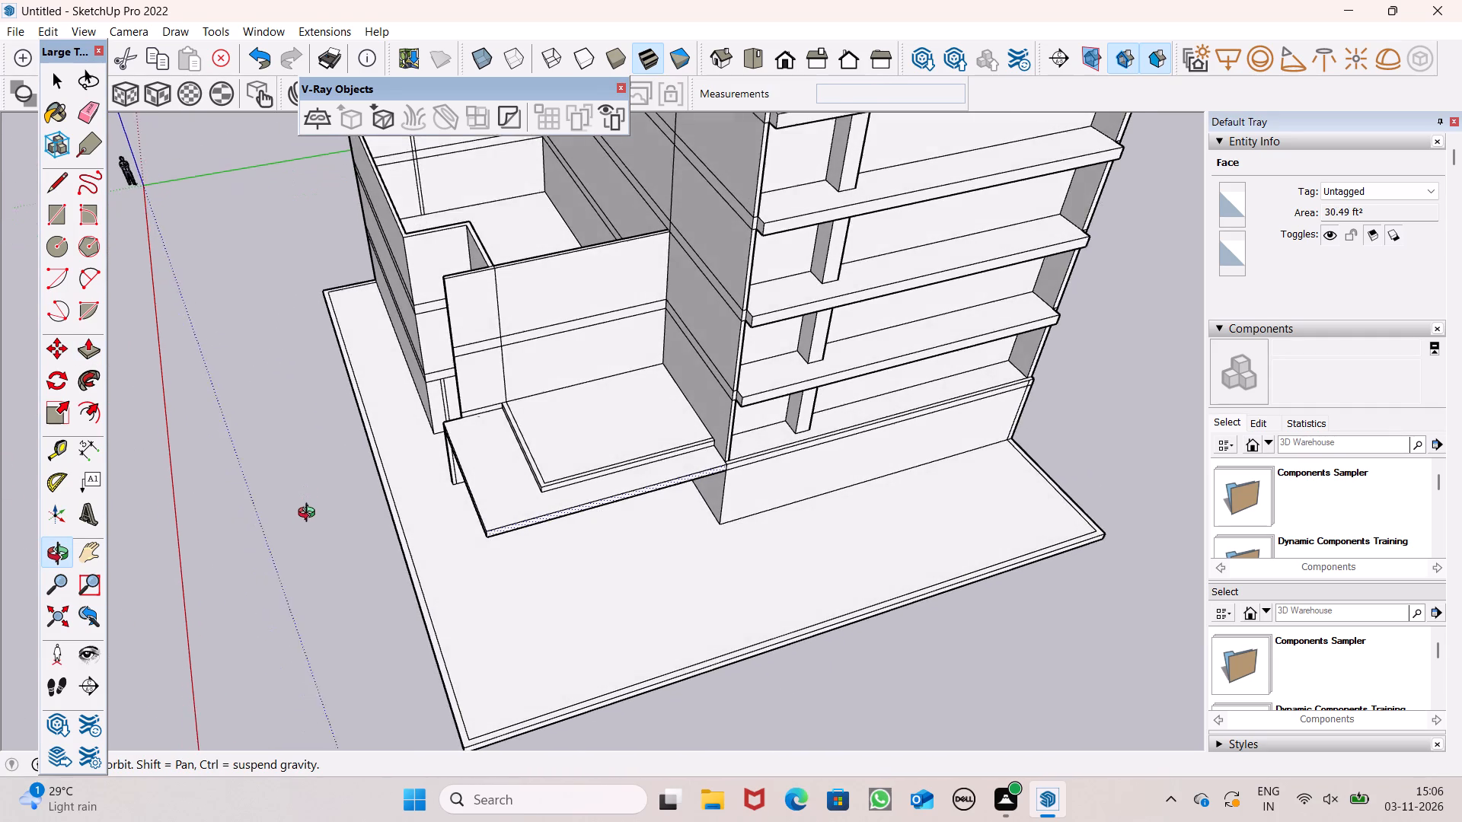
{"action": "middle_click_drag", "start_coordinate": [310, 515], "coordinate": [315, 541]}
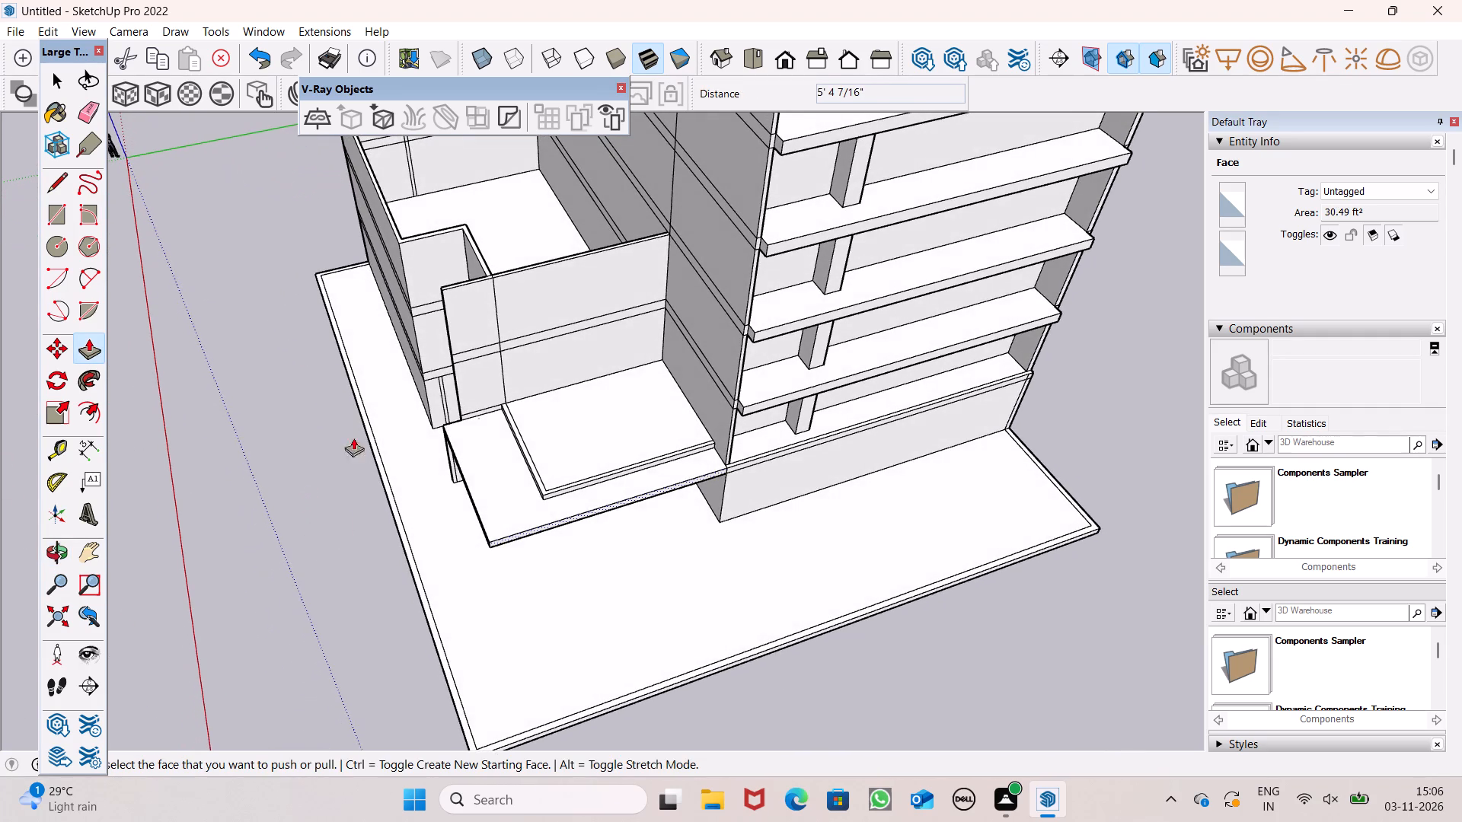
{"action": "scroll", "coordinate": [592, 350], "scroll_direction": "up", "scroll_amount": 6}
{"action": "scroll", "coordinate": [433, 419], "scroll_direction": "up", "scroll_amount": 6}
{"action": "scroll", "coordinate": [498, 500], "scroll_direction": "down", "scroll_amount": 10}
Mark off a narrow strip on the wall's canopy-side face with a 6" line across the top and a 21' 5" vertical line down to the canopy.
{"action": "middle_click_drag", "start_coordinate": [506, 481], "coordinate": [509, 540]}
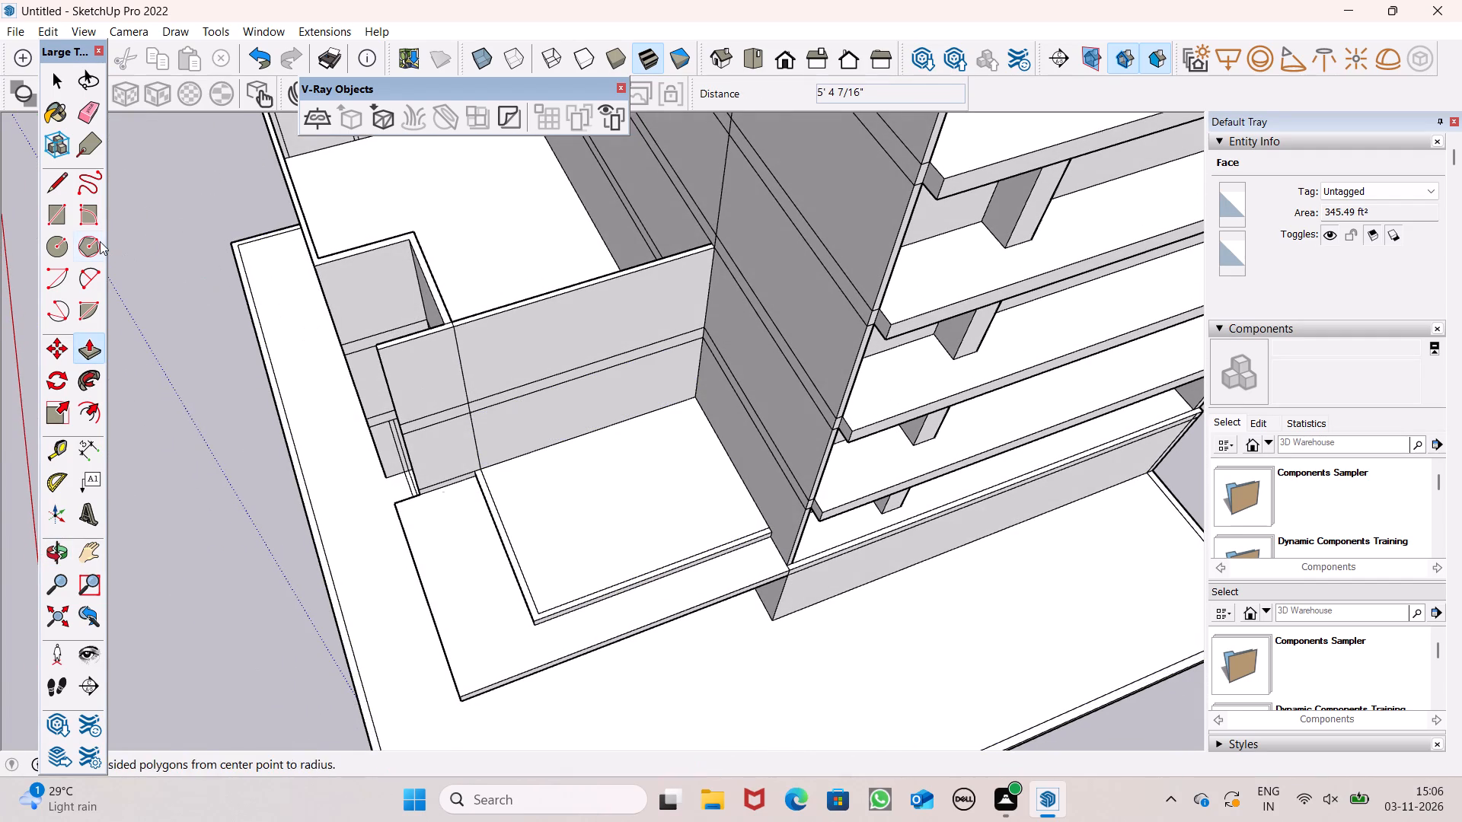
{"action": "left_click", "coordinate": [57, 183]}
{"action": "scroll", "coordinate": [468, 360], "scroll_direction": "up", "scroll_amount": 8}
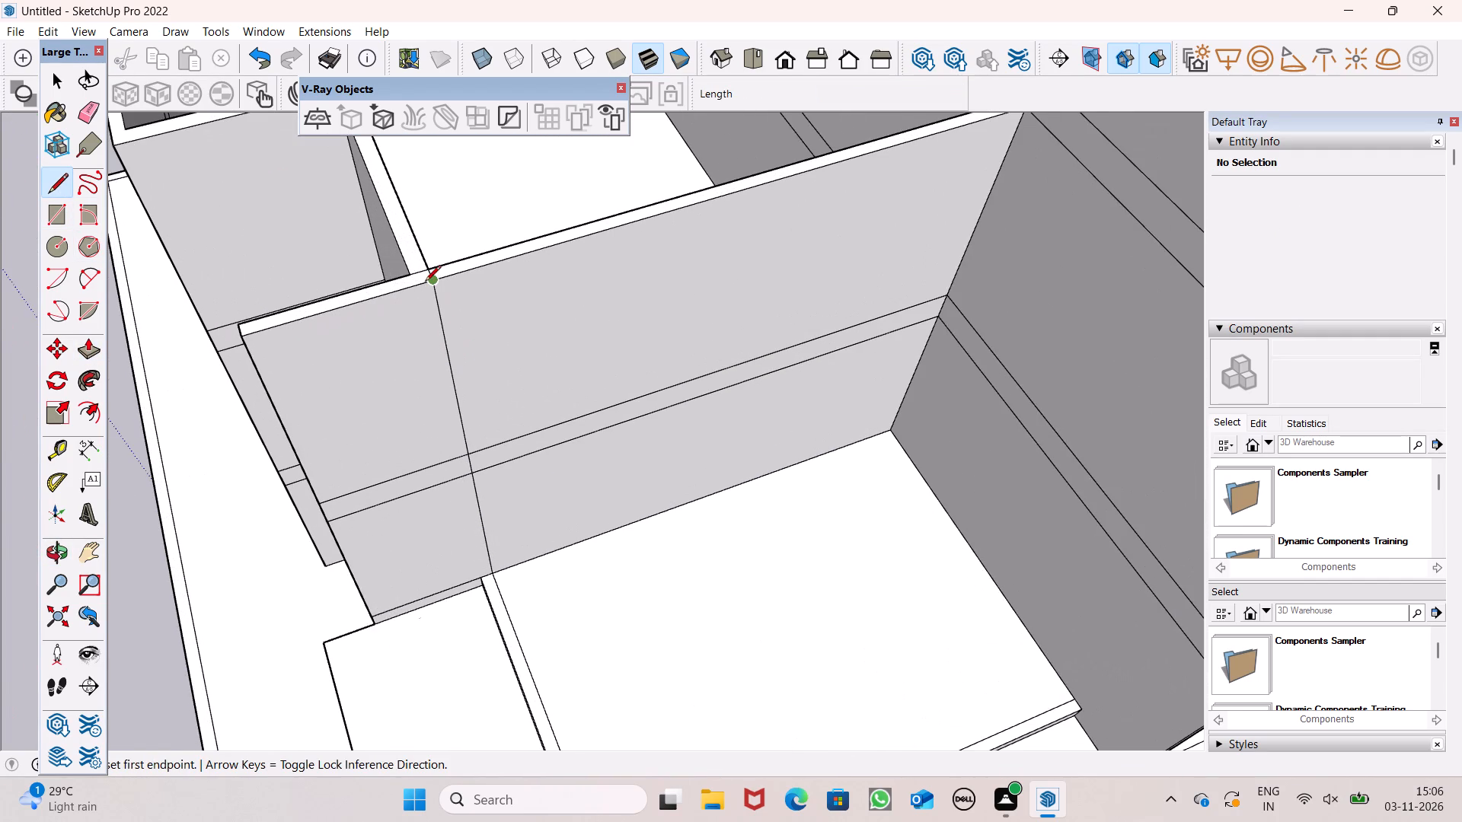
{"action": "left_click", "coordinate": [407, 277]}
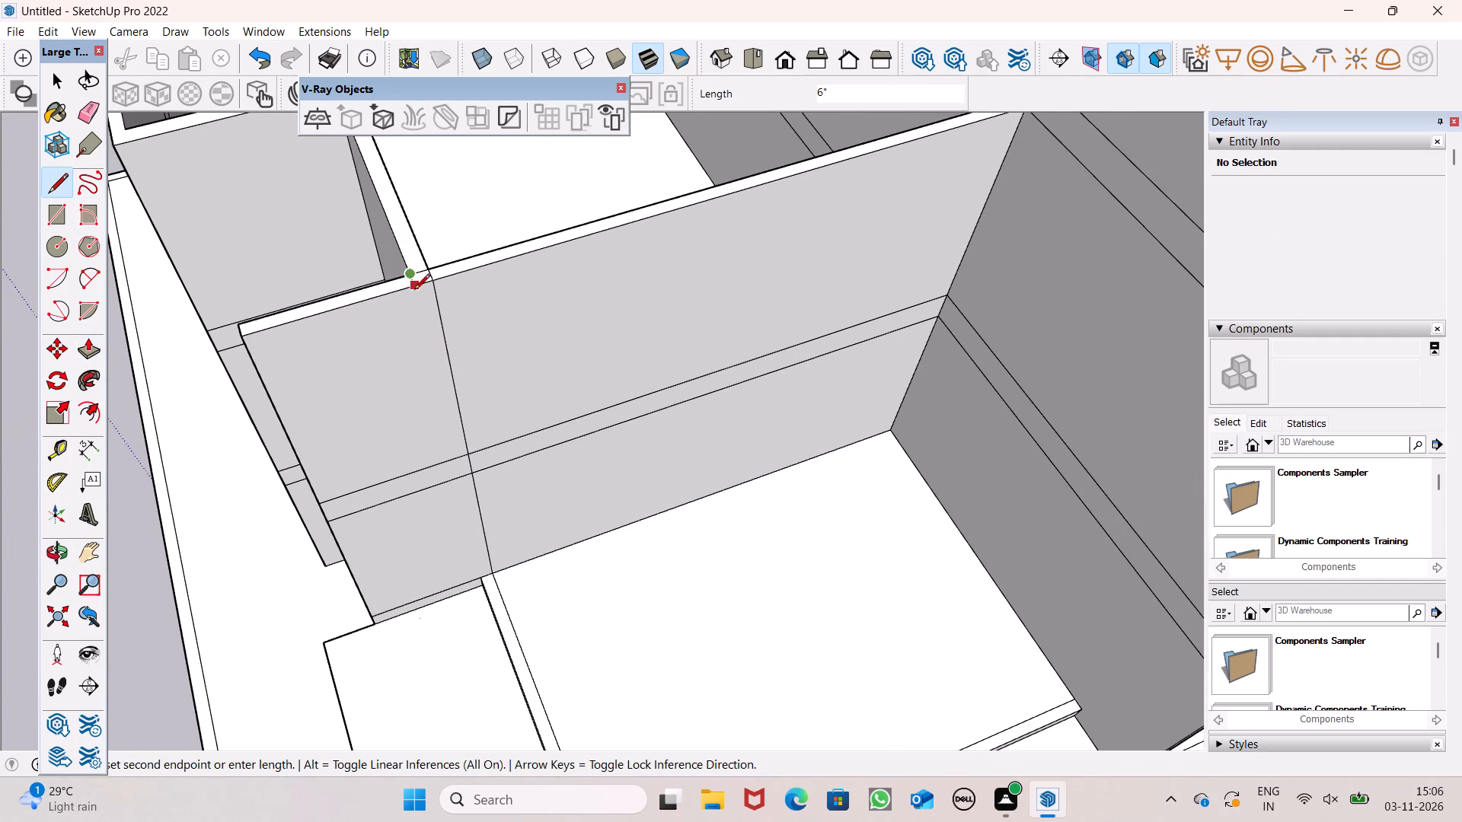
{"action": "left_click", "coordinate": [414, 291]}
{"action": "left_click", "coordinate": [412, 288]}
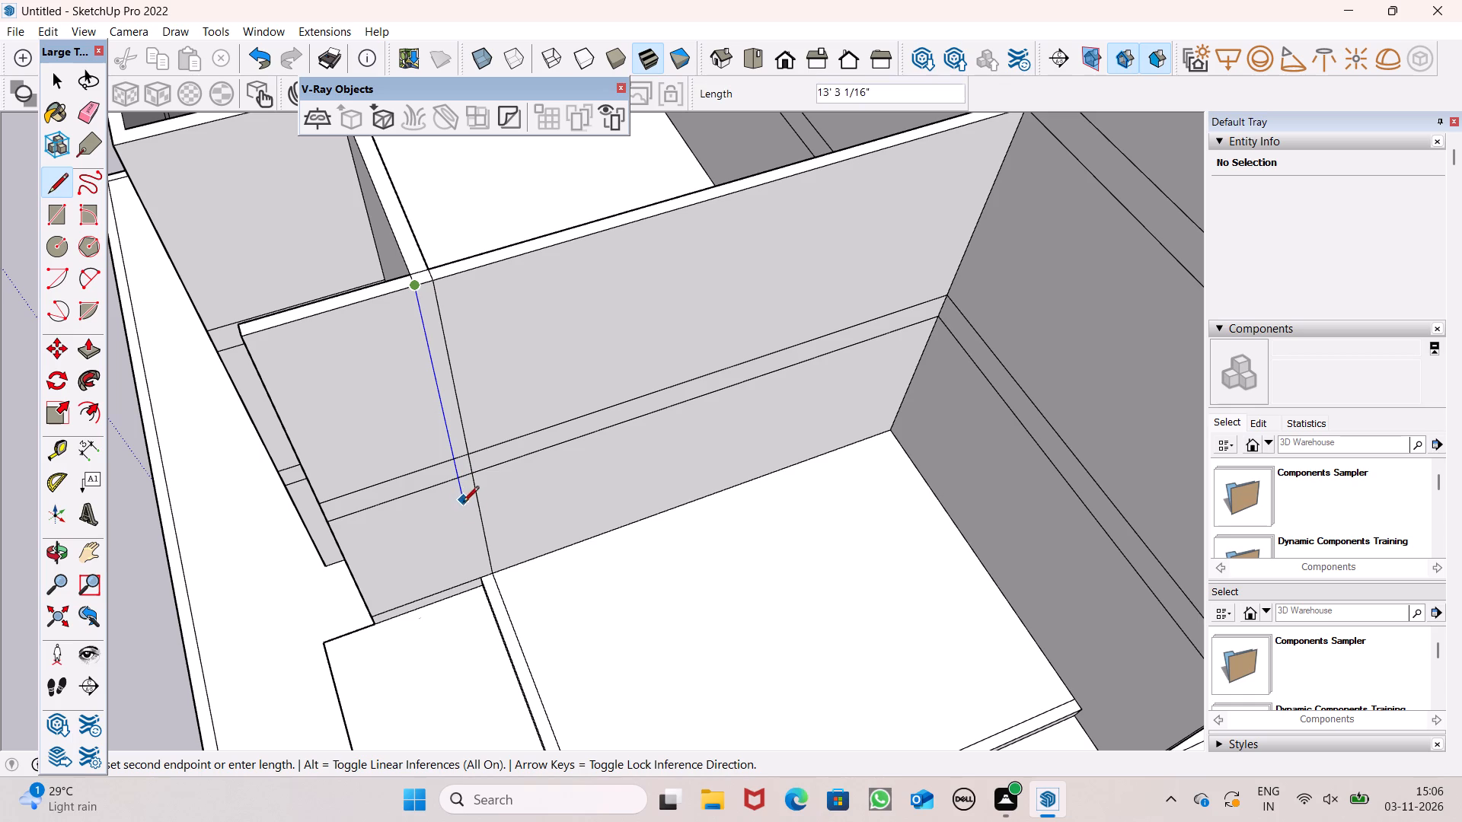
{"action": "left_click", "coordinate": [481, 582]}
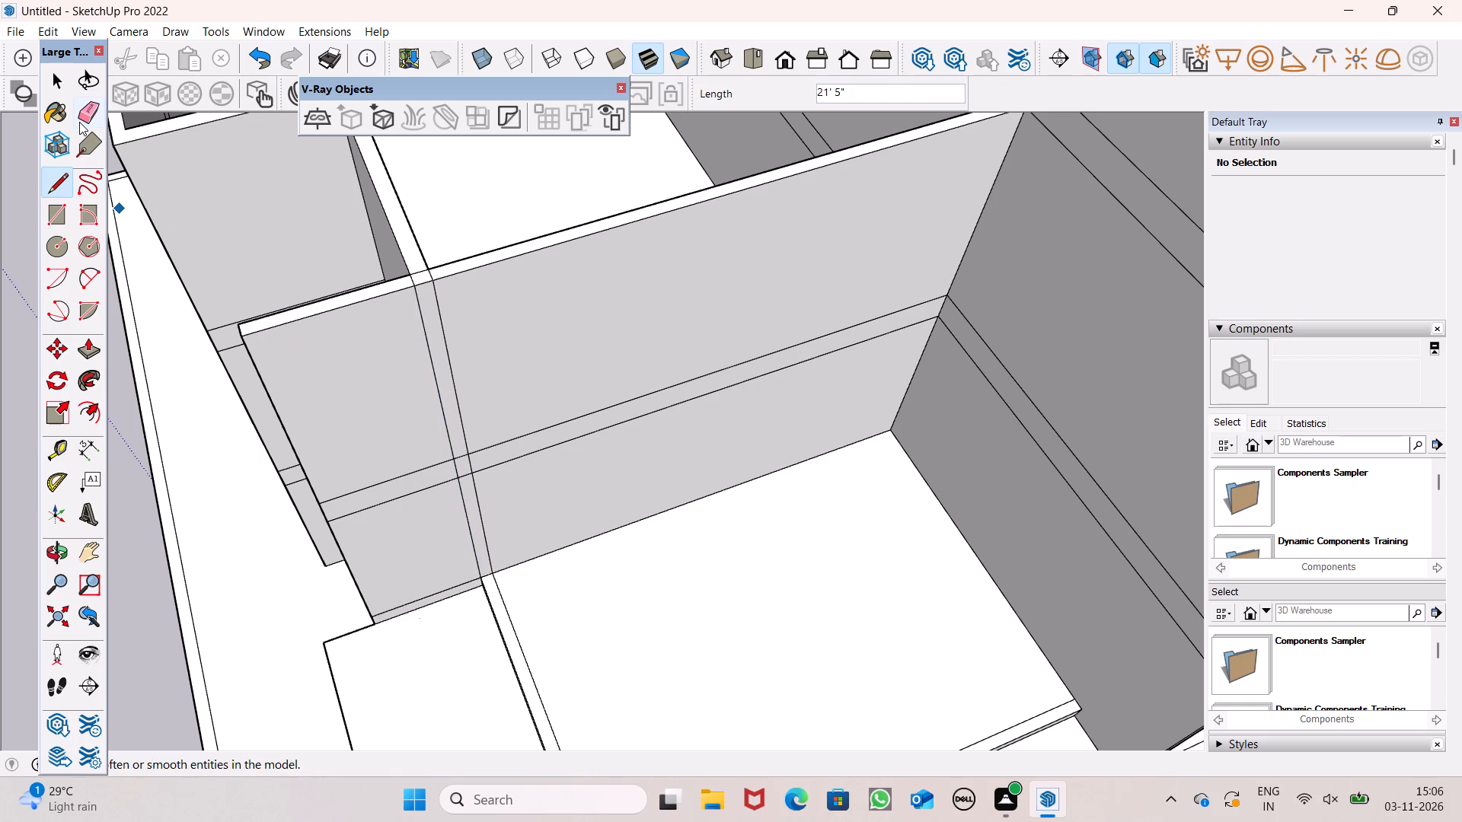
Erase the two short band-line segments crossing the narrow strip above the canopy.
{"action": "left_click", "coordinate": [79, 120]}
{"action": "scroll", "coordinate": [418, 530], "scroll_direction": "up", "scroll_amount": 6}
{"action": "left_click_drag", "start_coordinate": [489, 392], "coordinate": [493, 427]}
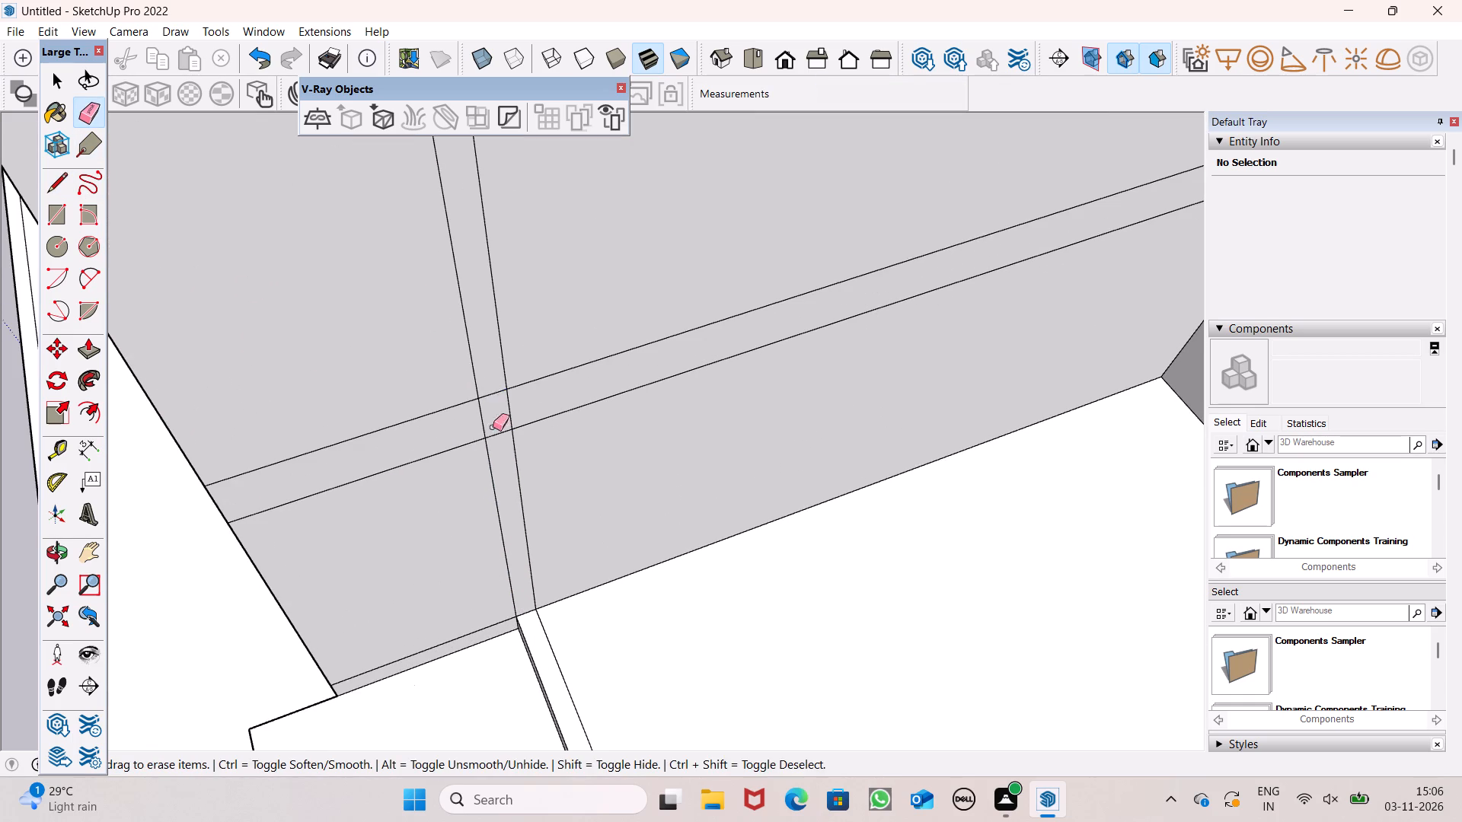
{"action": "left_click_drag", "start_coordinate": [493, 427], "coordinate": [495, 438]}
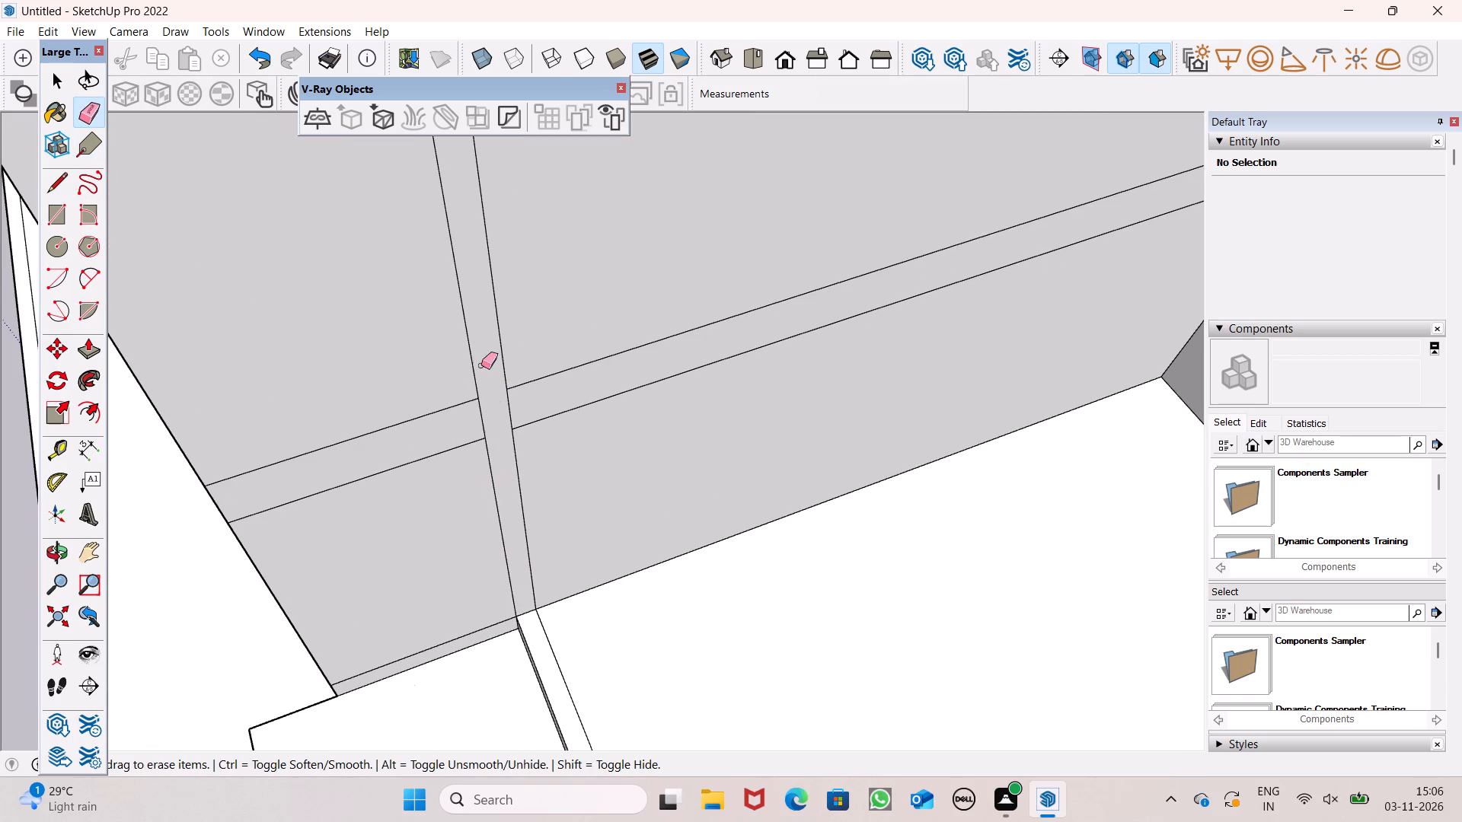
Push/Pull the narrow full-height strip outward 7 5/16" over the canopy's raised slab.
{"action": "scroll", "coordinate": [409, 231], "scroll_direction": "down", "scroll_amount": 6}
{"action": "scroll", "coordinate": [516, 401], "scroll_direction": "down", "scroll_amount": 4}
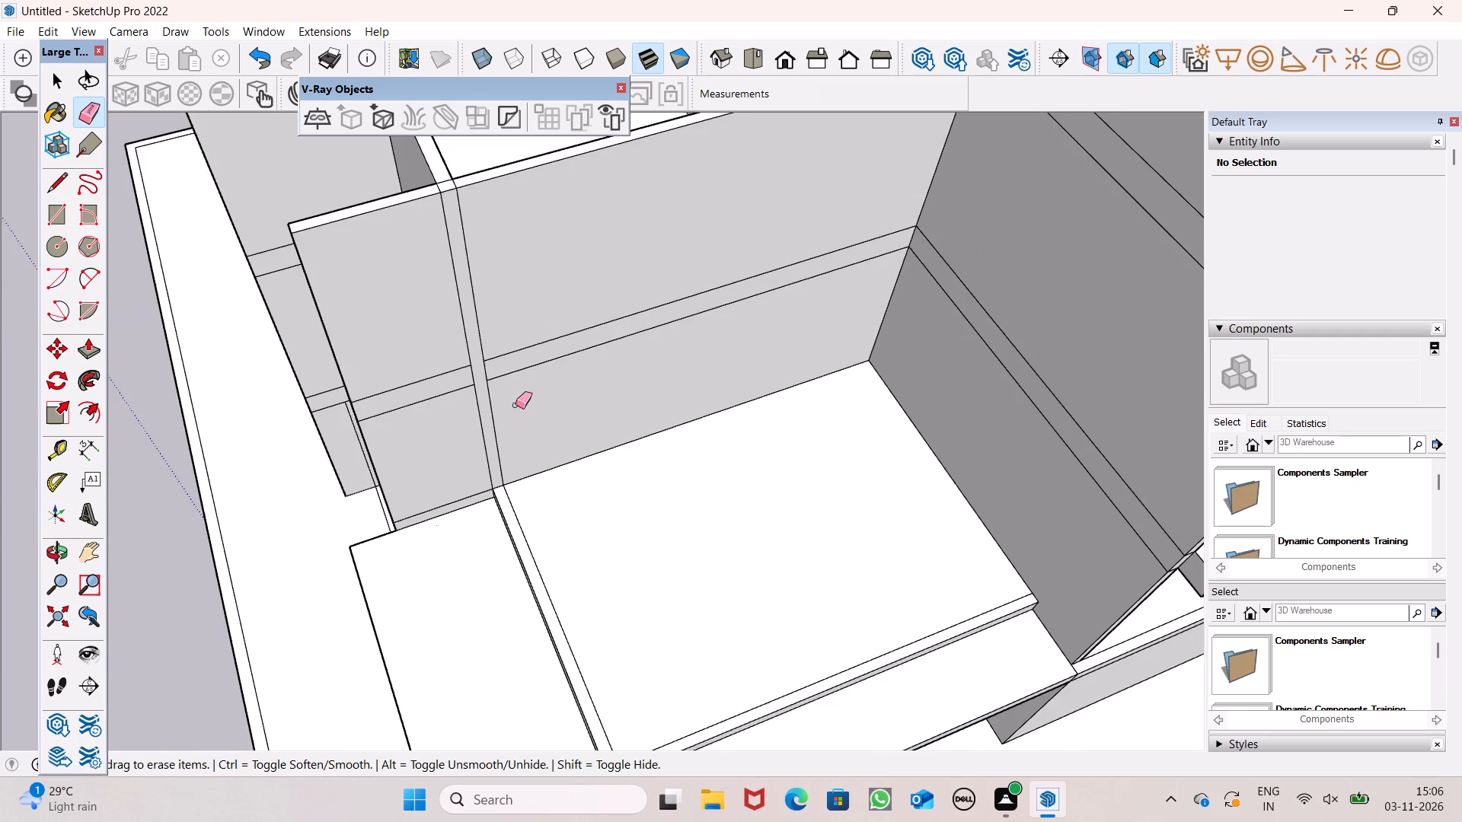
{"action": "scroll", "coordinate": [515, 396], "scroll_direction": "down", "scroll_amount": 4}
{"action": "middle_click_drag", "start_coordinate": [559, 456], "coordinate": [562, 553]}
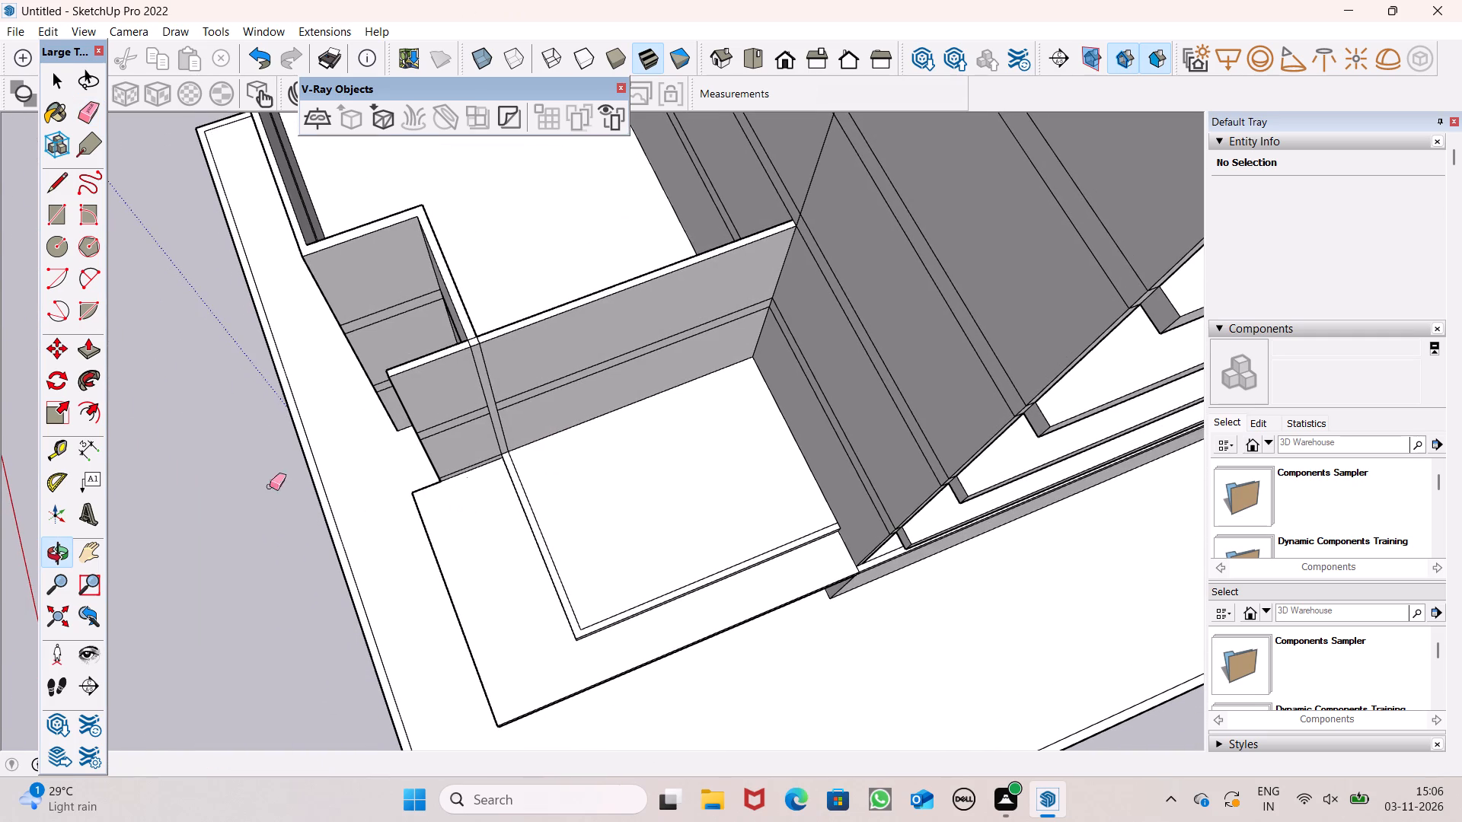
{"action": "left_click", "coordinate": [89, 352]}
{"action": "scroll", "coordinate": [381, 333], "scroll_direction": "up", "scroll_amount": 6}
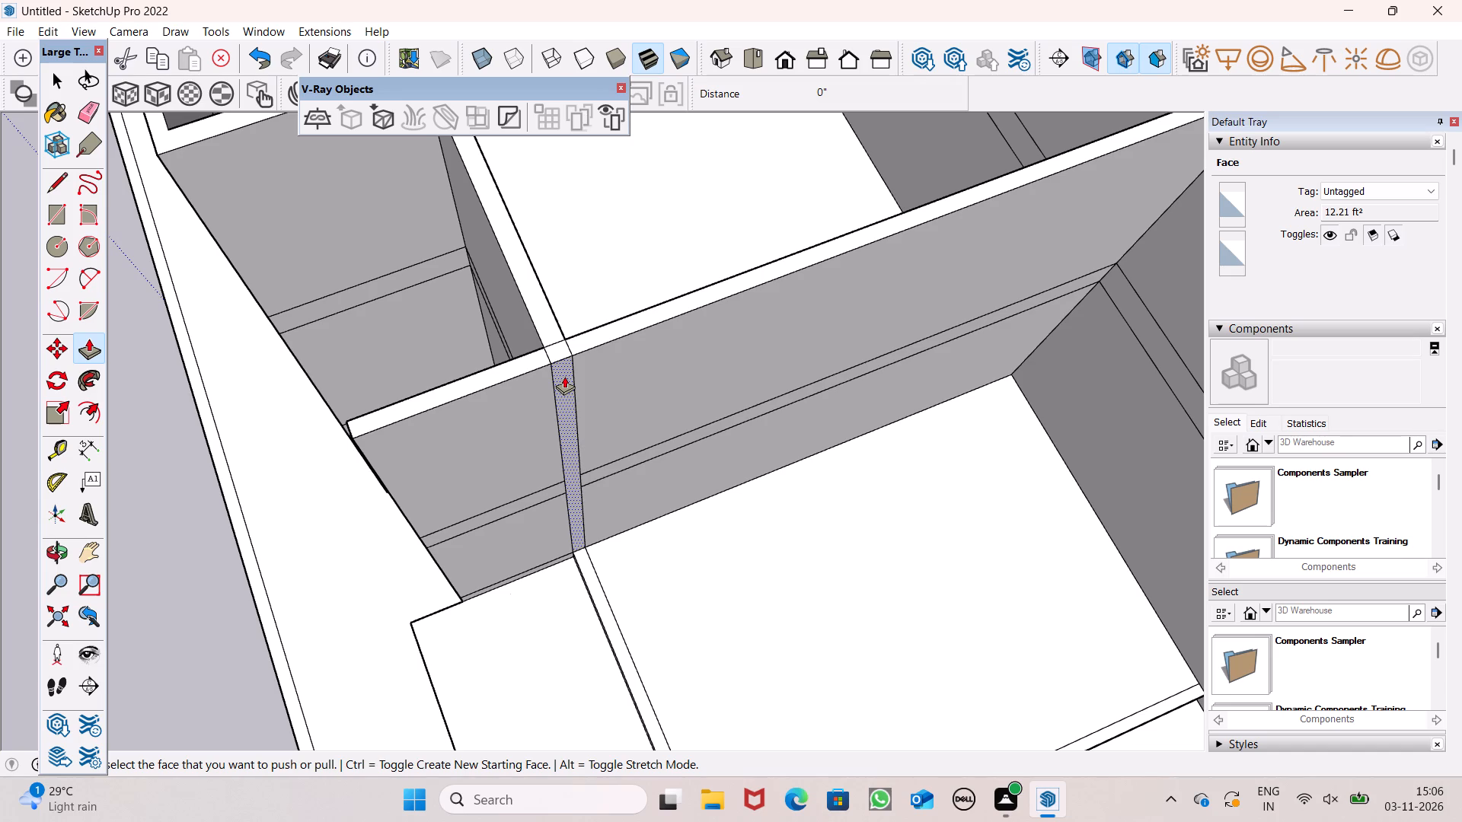
{"action": "left_click_drag", "start_coordinate": [564, 376], "coordinate": [556, 403]}
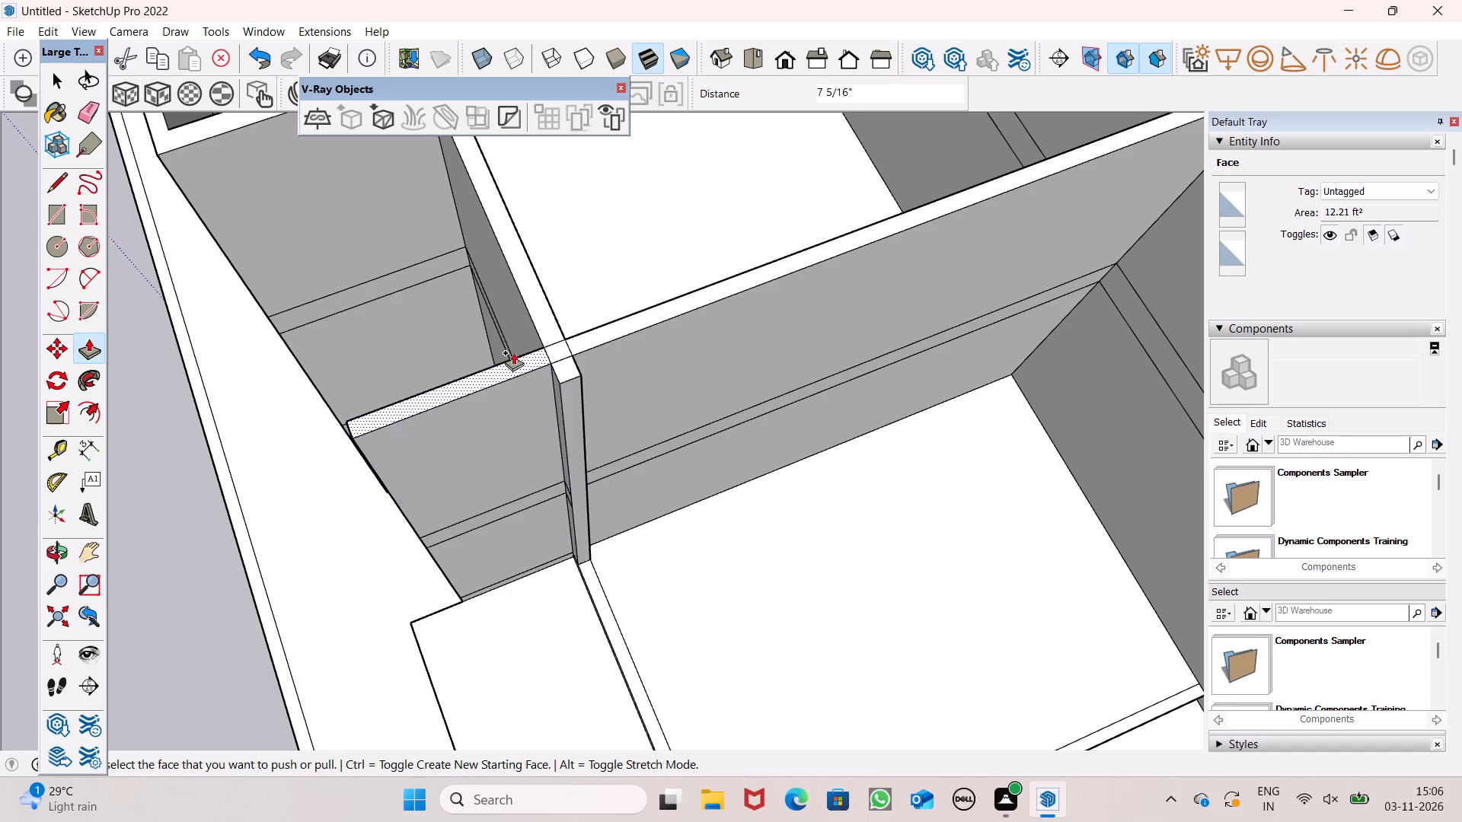
Examine the projecting strip and its junction with the low block's wall and the canopy from several sides.
{"action": "scroll", "coordinate": [500, 330], "scroll_direction": "down", "scroll_amount": 3}
{"action": "middle_click_drag", "start_coordinate": [560, 419], "coordinate": [700, 288]}
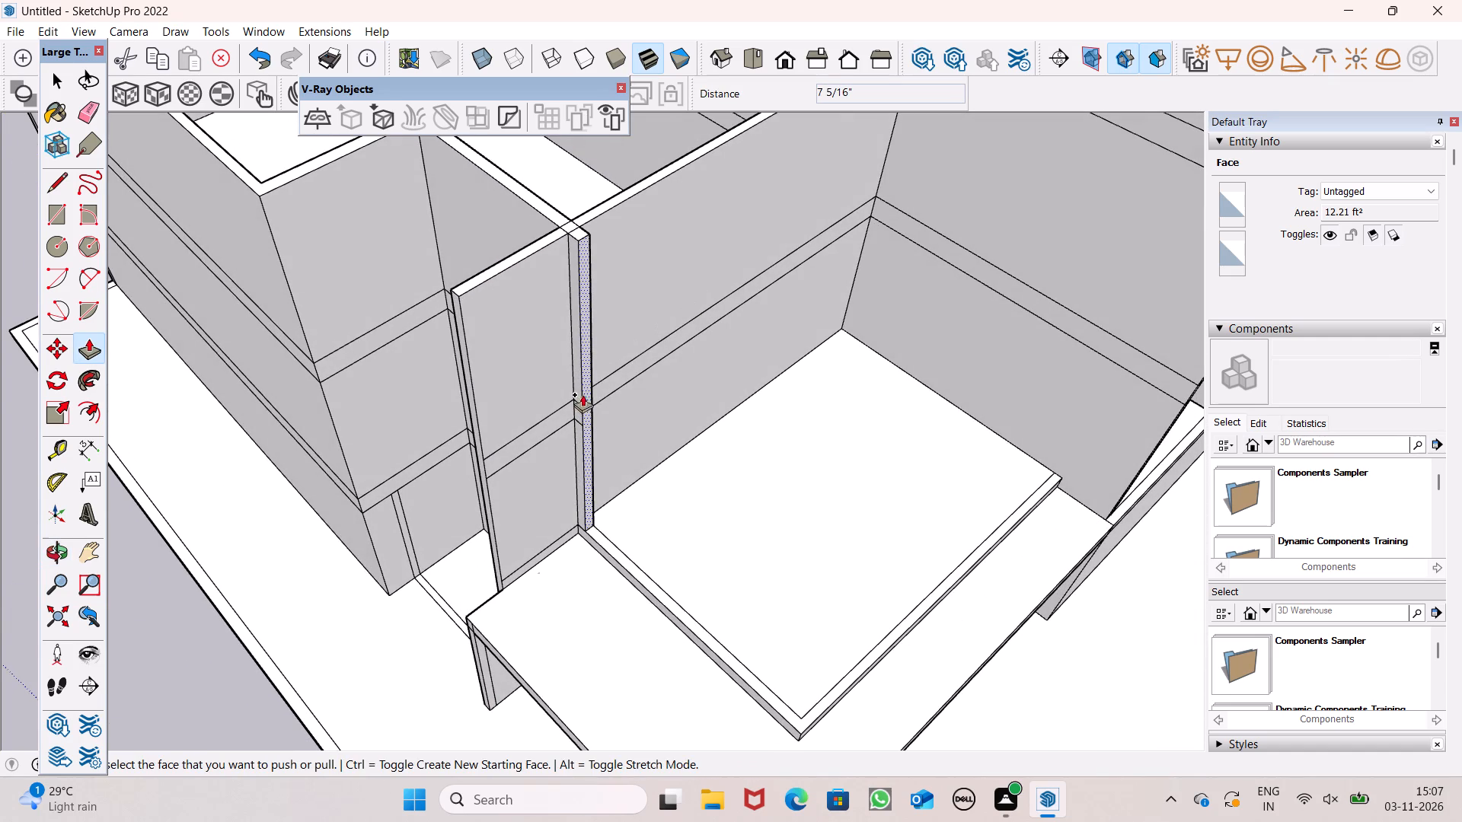
{"action": "scroll", "coordinate": [577, 403], "scroll_direction": "down", "scroll_amount": 3}
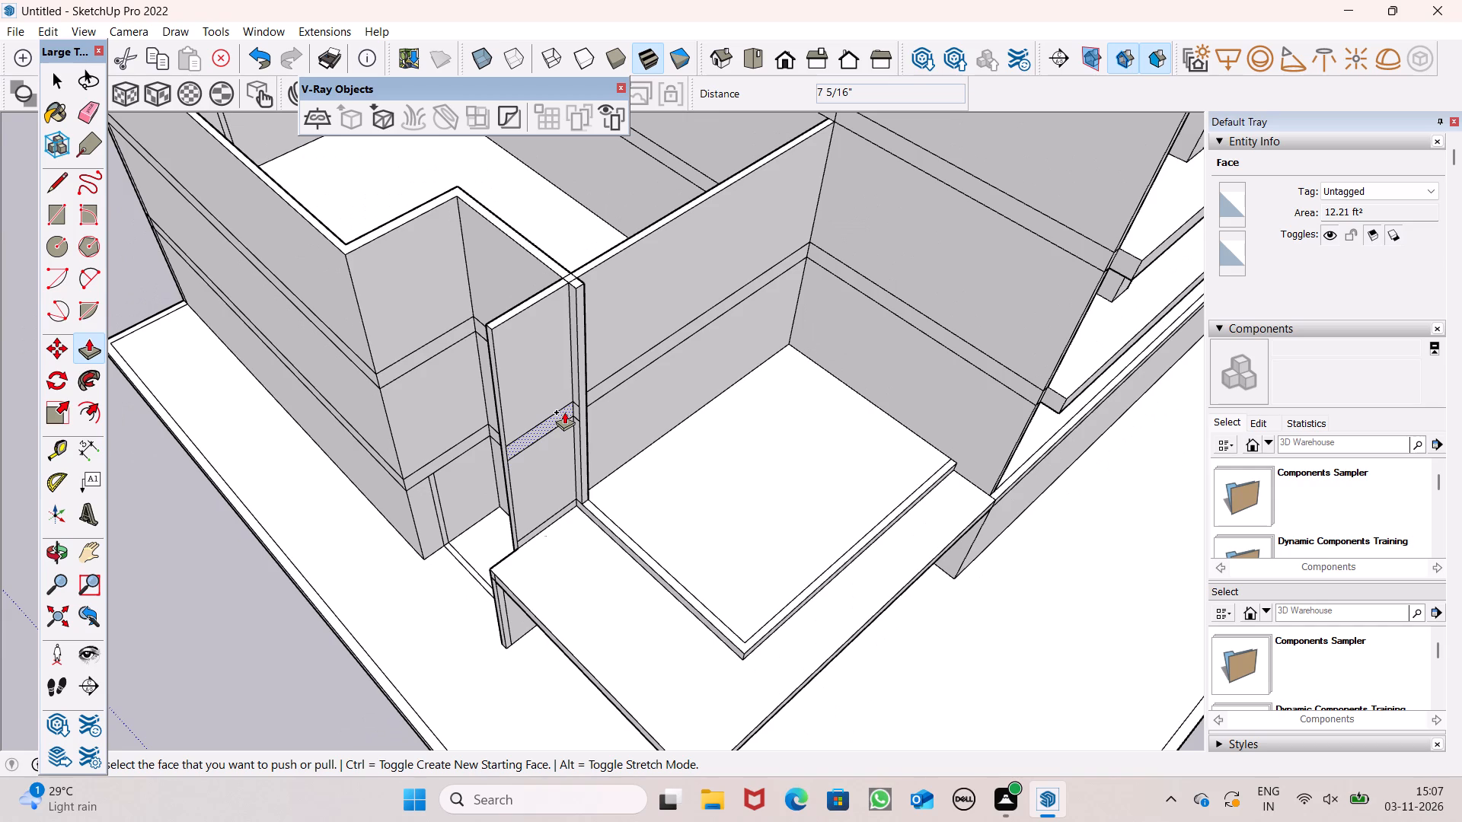
{"action": "scroll", "coordinate": [564, 412], "scroll_direction": "down", "scroll_amount": 1}
{"action": "middle_click_drag", "start_coordinate": [563, 480], "coordinate": [563, 481]}
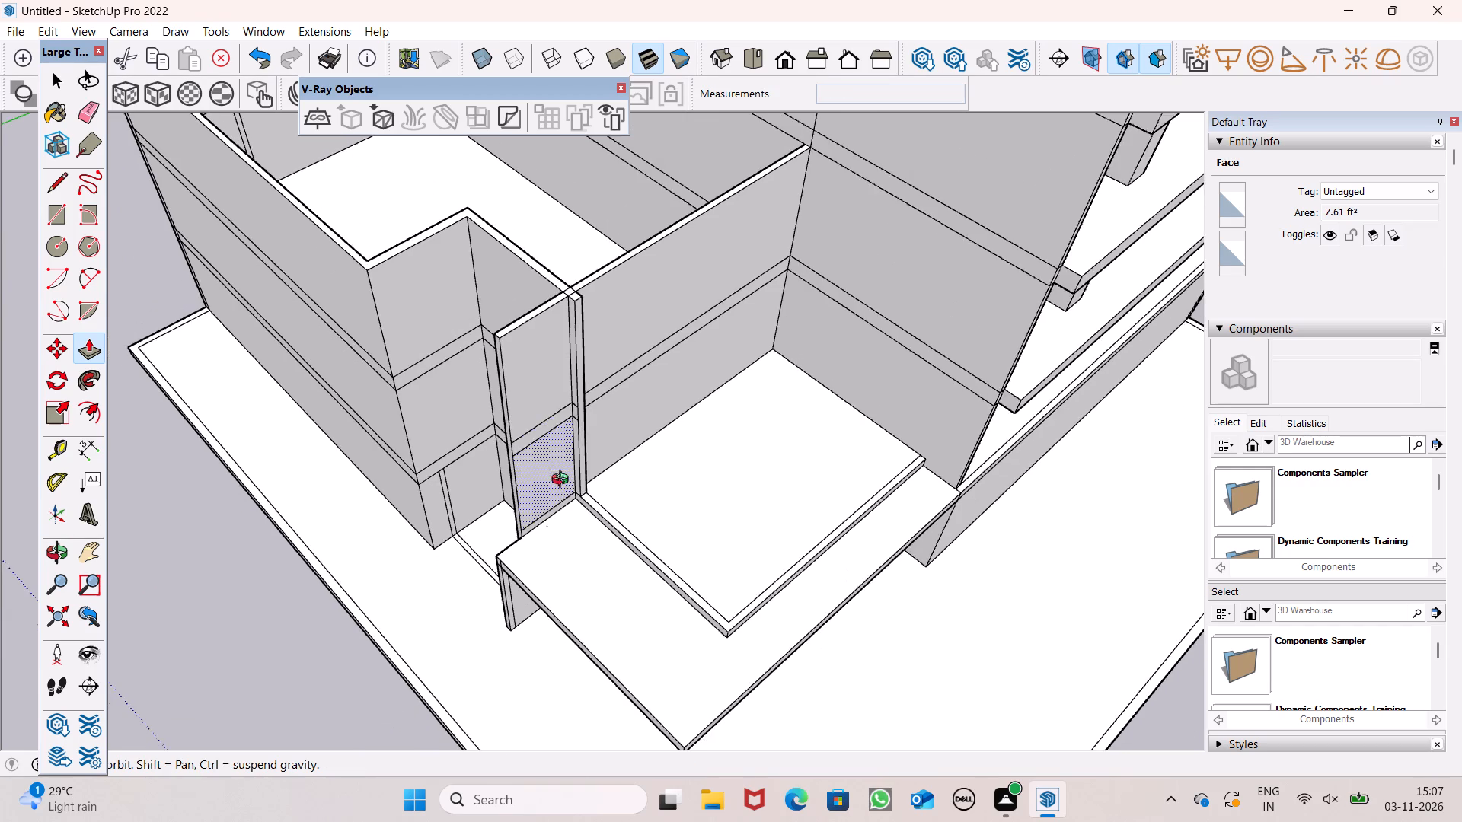
{"action": "middle_click_drag", "start_coordinate": [563, 481], "coordinate": [732, 373]}
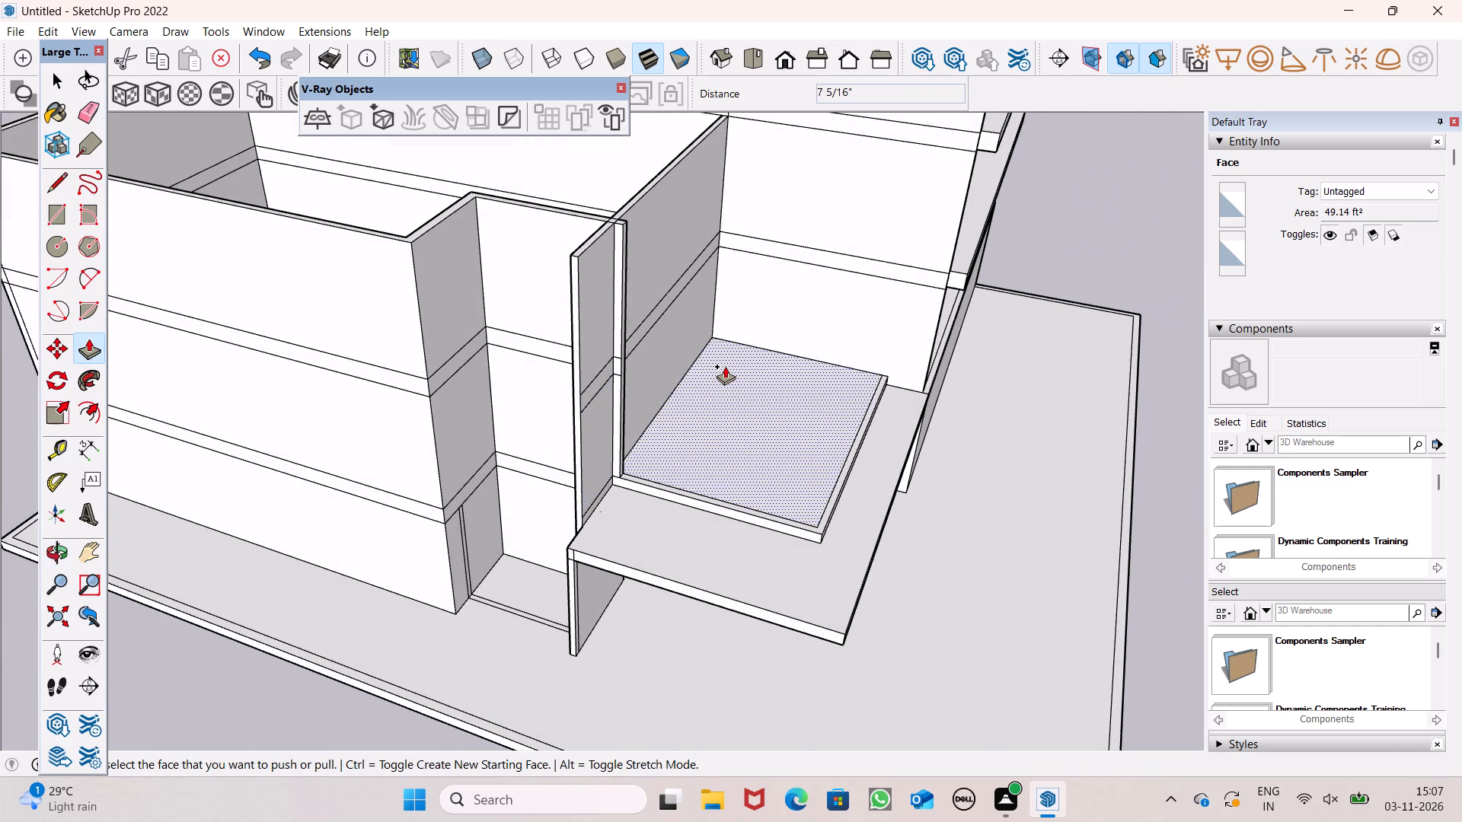
{"action": "scroll", "coordinate": [725, 365], "scroll_direction": "down", "scroll_amount": 4}
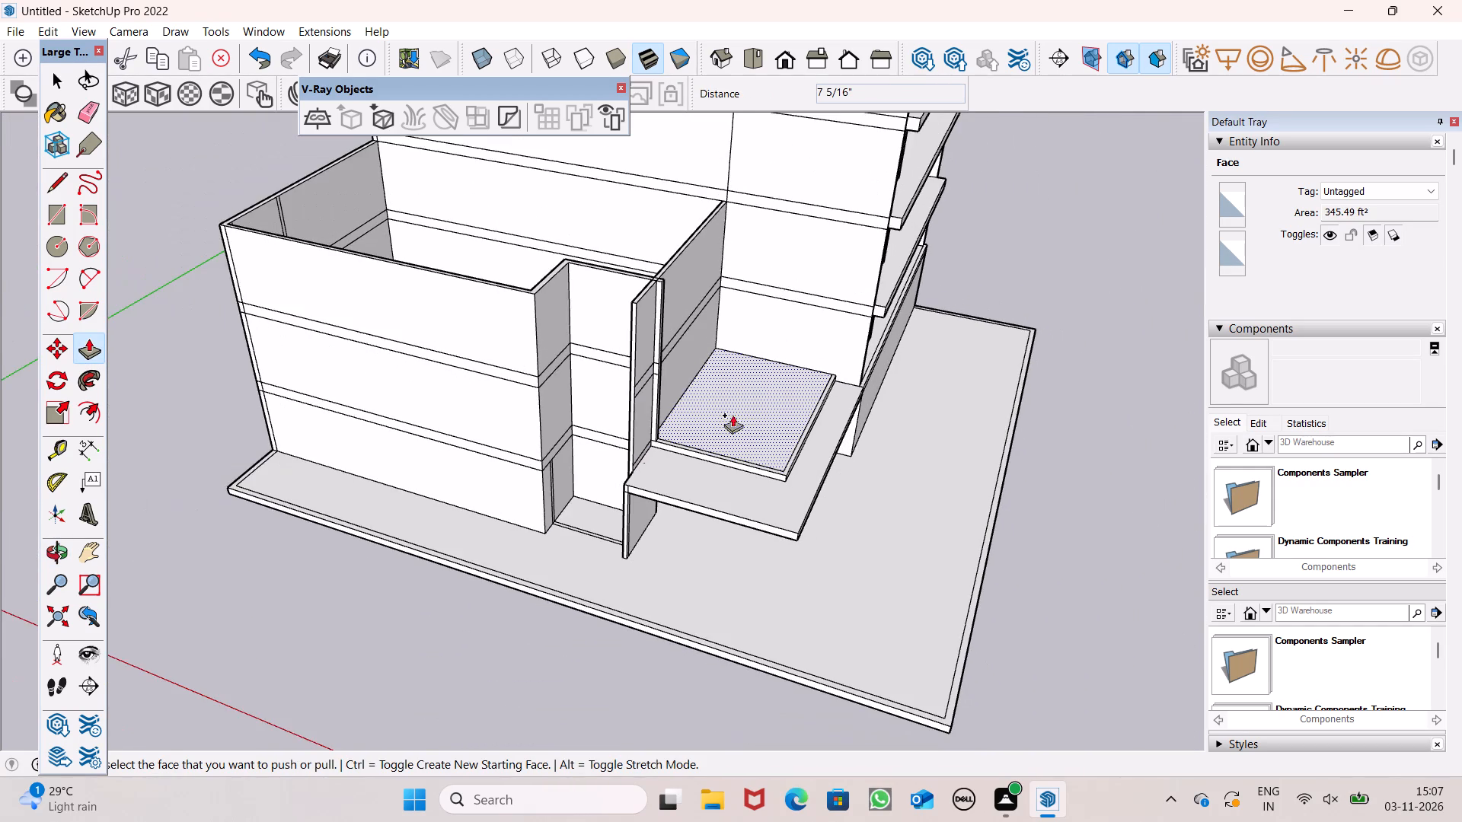
{"action": "middle_click_drag", "start_coordinate": [713, 436], "coordinate": [713, 457]}
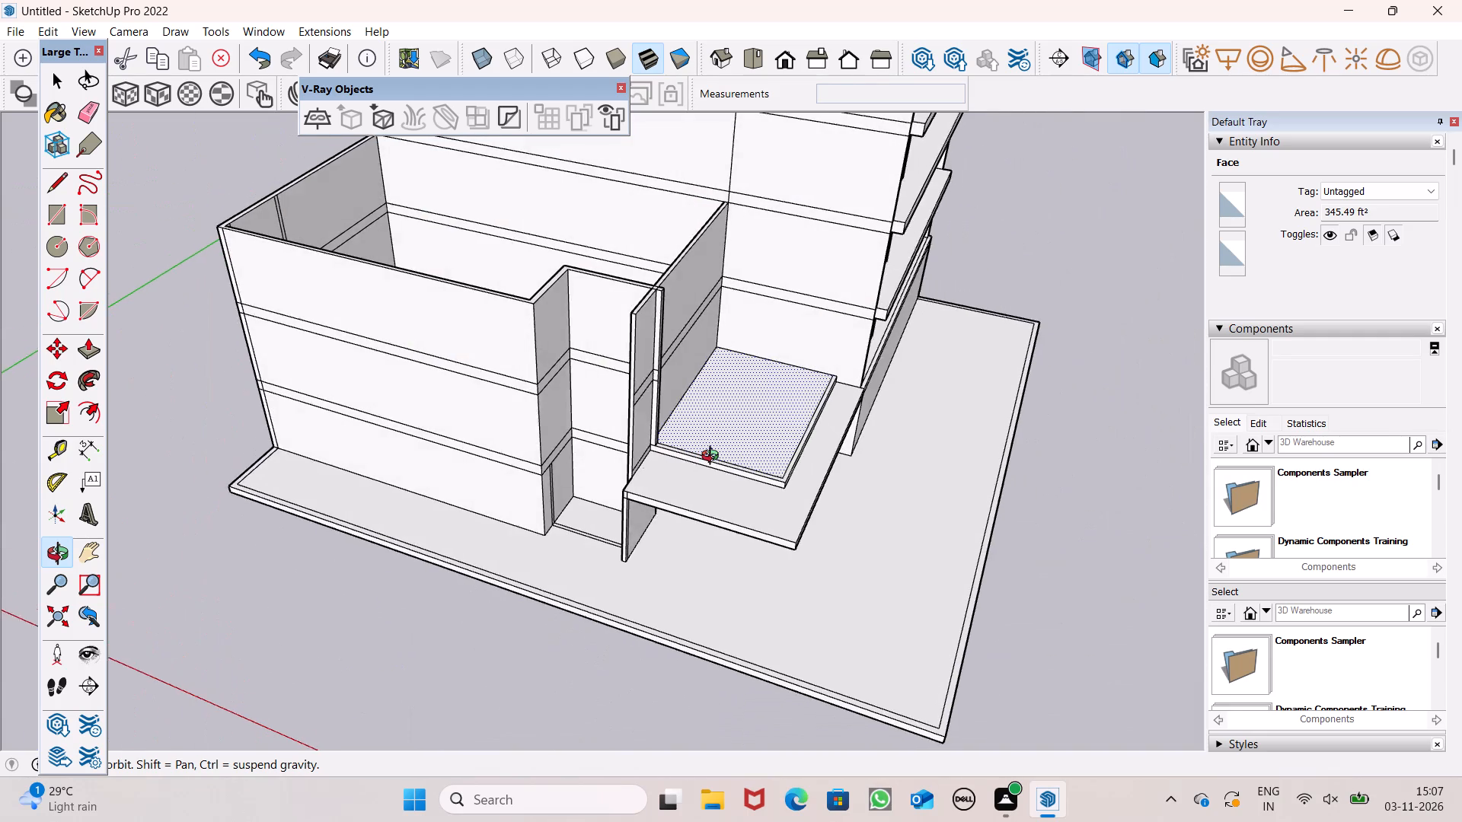
{"action": "middle_click_drag", "start_coordinate": [713, 457], "coordinate": [716, 457]}
{"action": "middle_click_drag", "start_coordinate": [675, 429], "coordinate": [407, 400]}
{"action": "scroll", "coordinate": [667, 432], "scroll_direction": "up", "scroll_amount": 1}
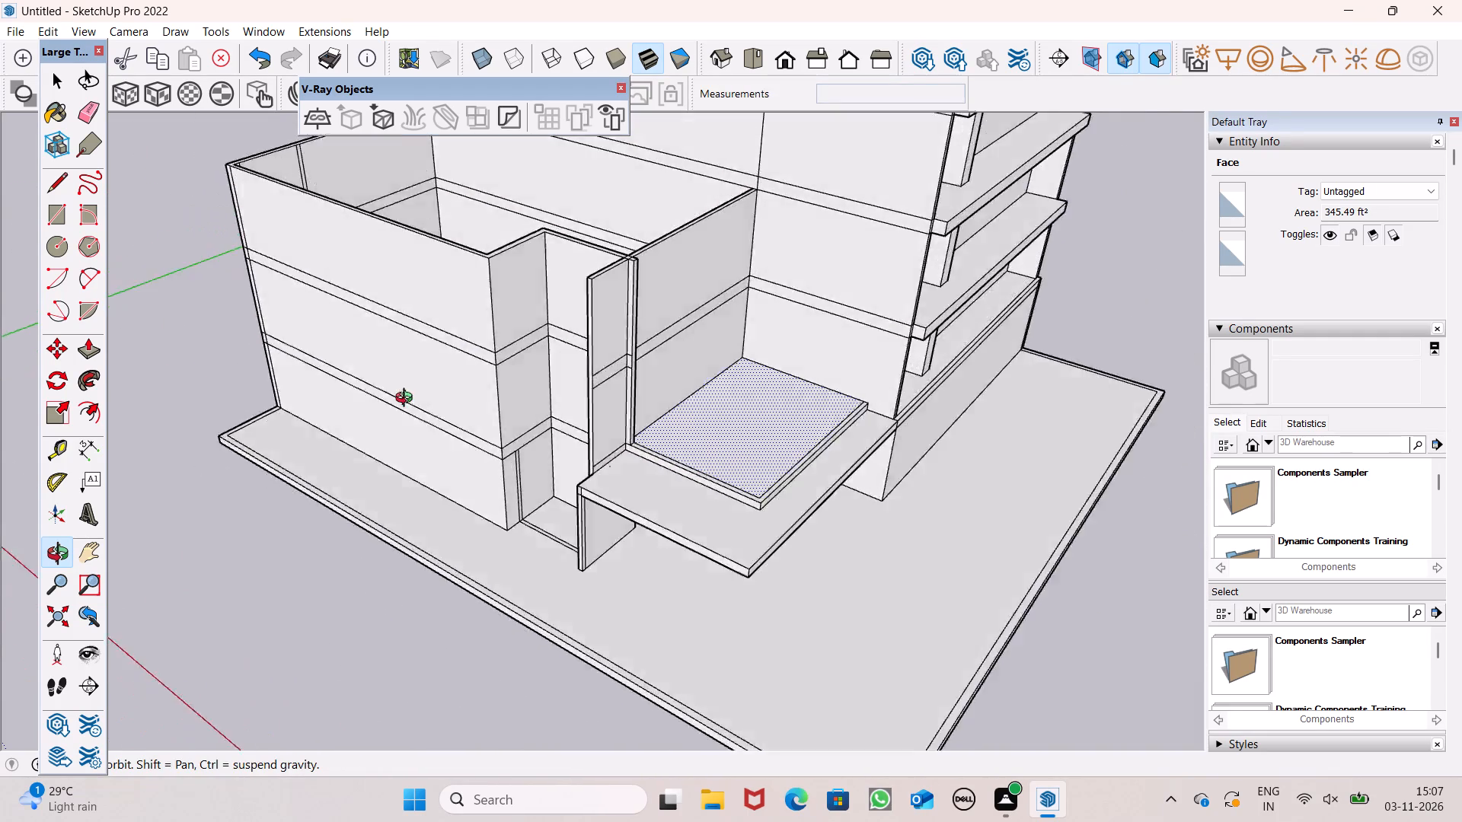
{"action": "middle_click_drag", "start_coordinate": [407, 400], "coordinate": [407, 400]}
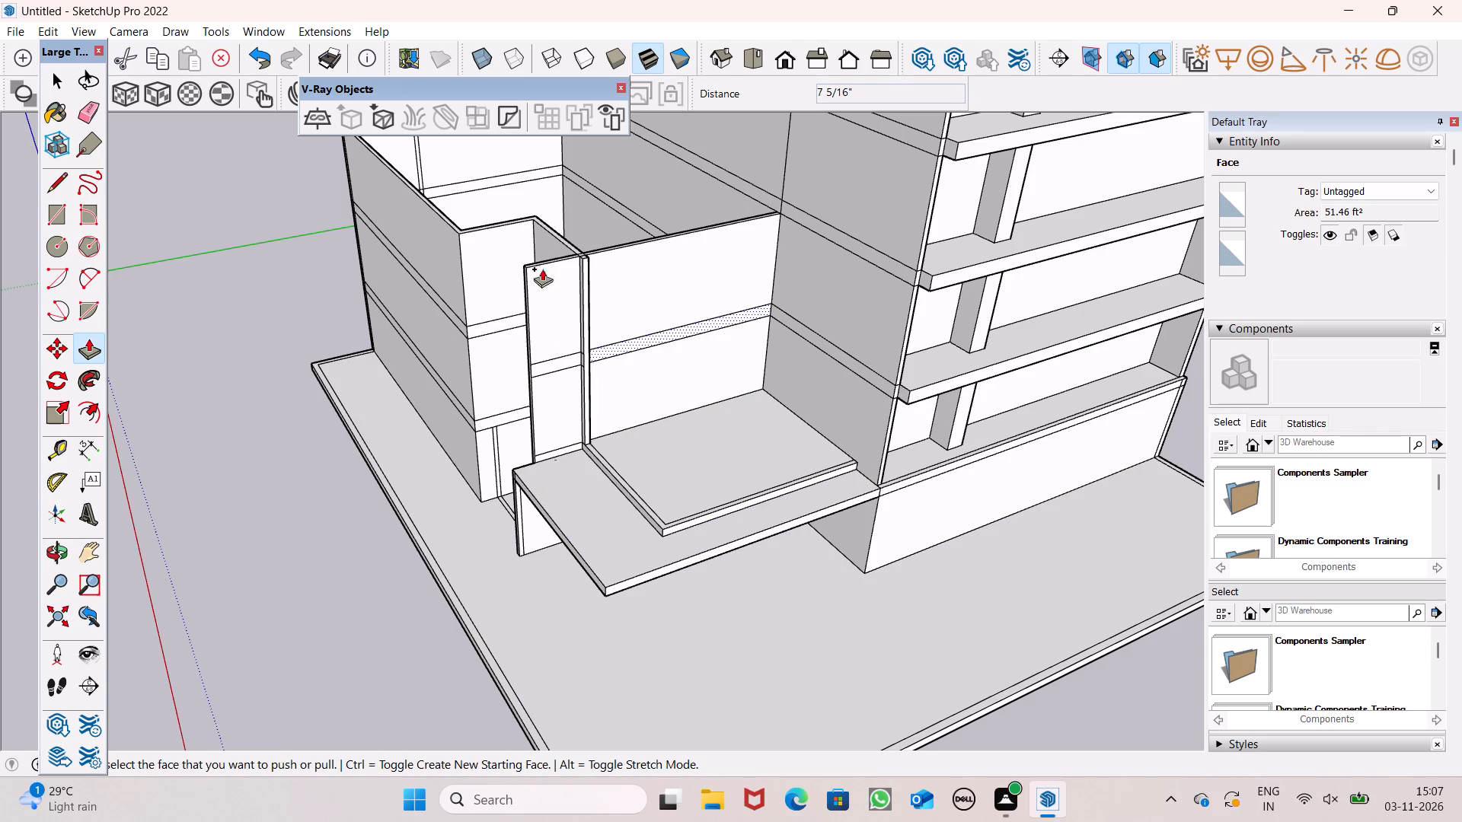
{"action": "scroll", "coordinate": [531, 285], "scroll_direction": "down", "scroll_amount": 1}
{"action": "middle_click_drag", "start_coordinate": [500, 357], "coordinate": [619, 402]}
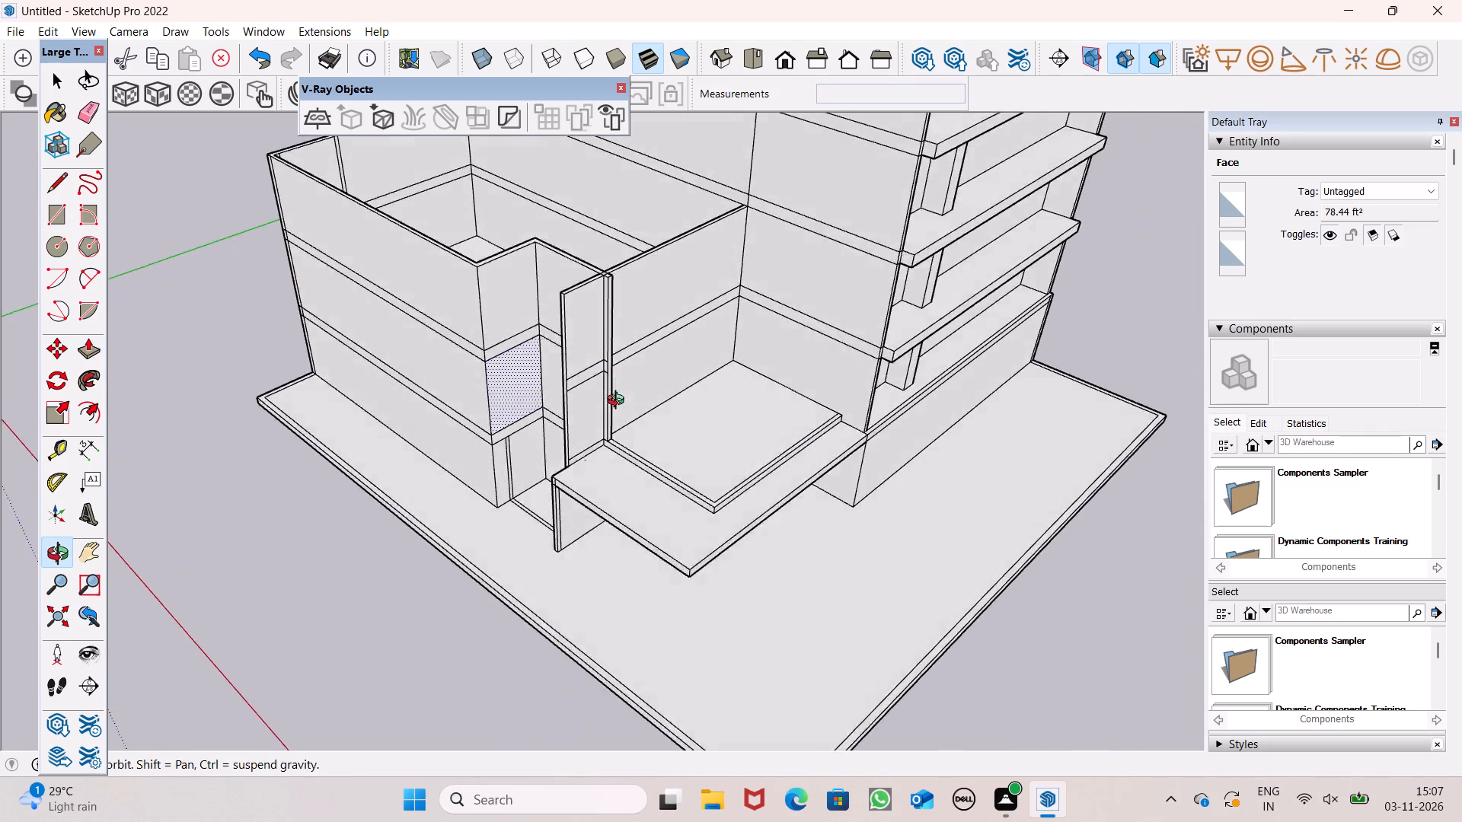
{"action": "middle_click_drag", "start_coordinate": [619, 402], "coordinate": [604, 455]}
Erase the two short band lines crossing the side face of the projecting strip.
{"action": "left_click", "coordinate": [79, 104]}
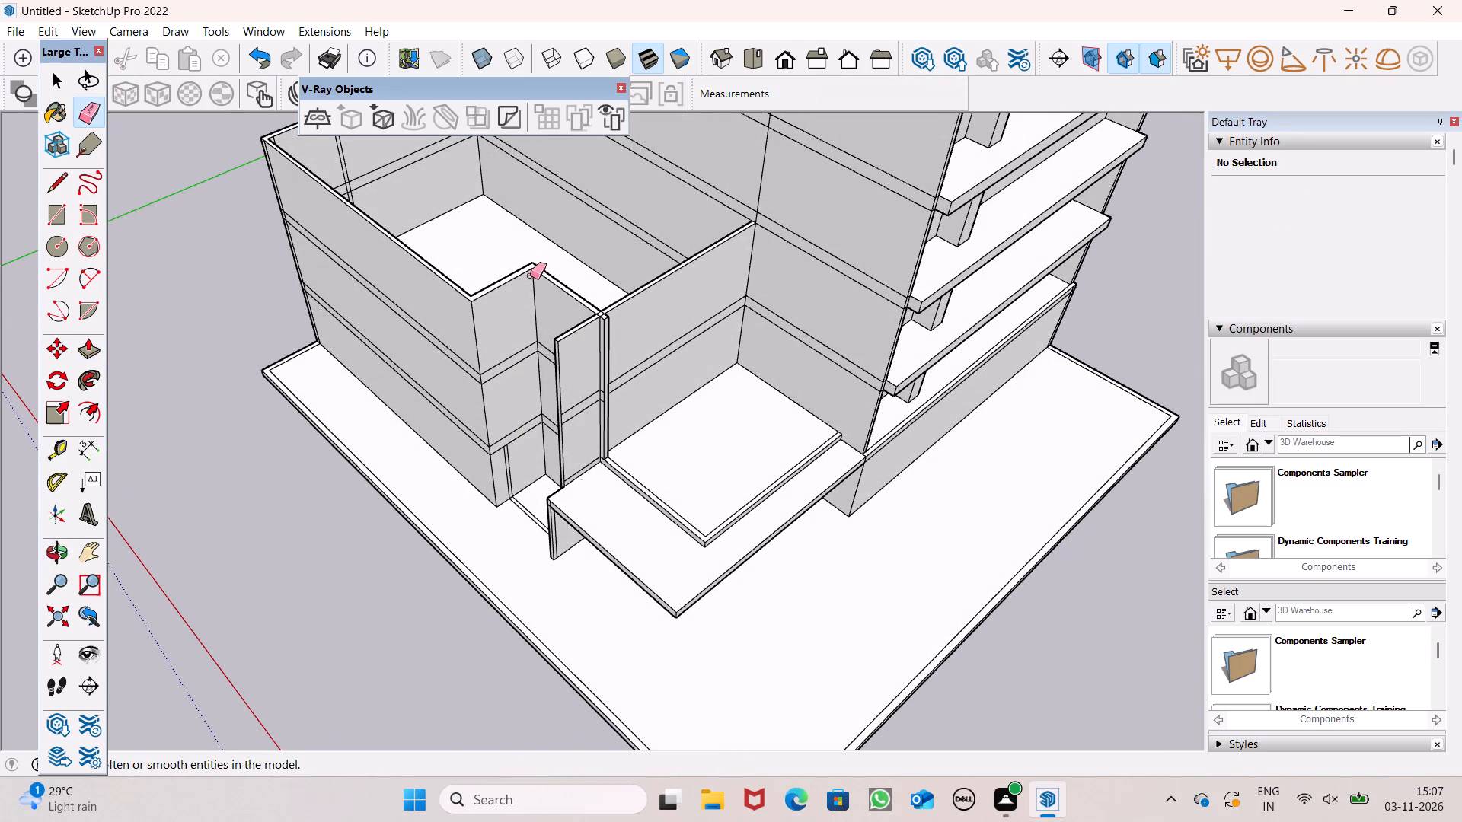
{"action": "middle_click_drag", "start_coordinate": [542, 288], "coordinate": [654, 267]}
{"action": "scroll", "coordinate": [654, 267], "scroll_direction": "up", "scroll_amount": 1}
{"action": "scroll", "coordinate": [590, 378], "scroll_direction": "up", "scroll_amount": 15}
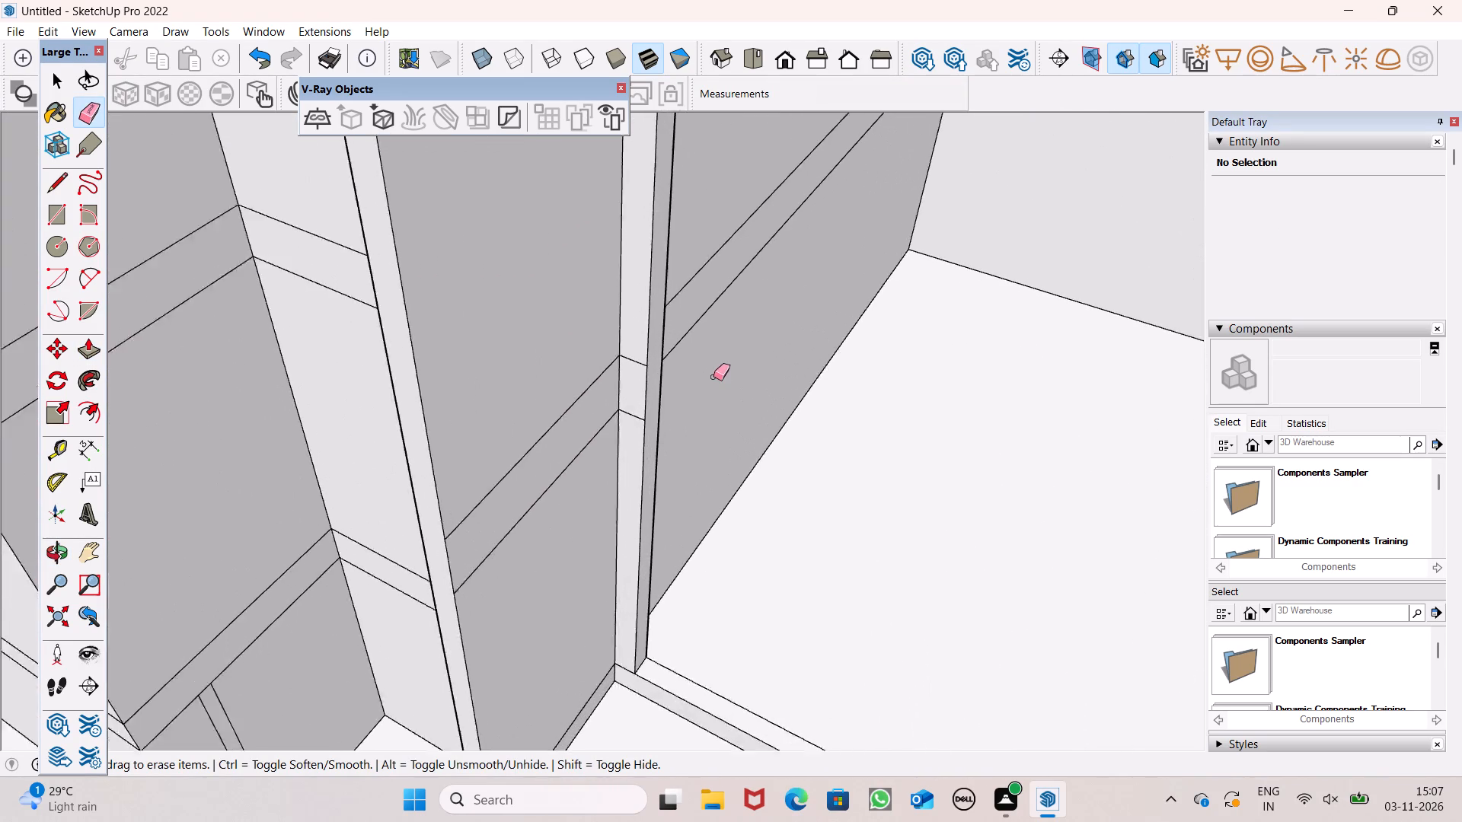
{"action": "scroll", "coordinate": [585, 416], "scroll_direction": "up", "scroll_amount": 5}
{"action": "left_click", "coordinate": [660, 336]}
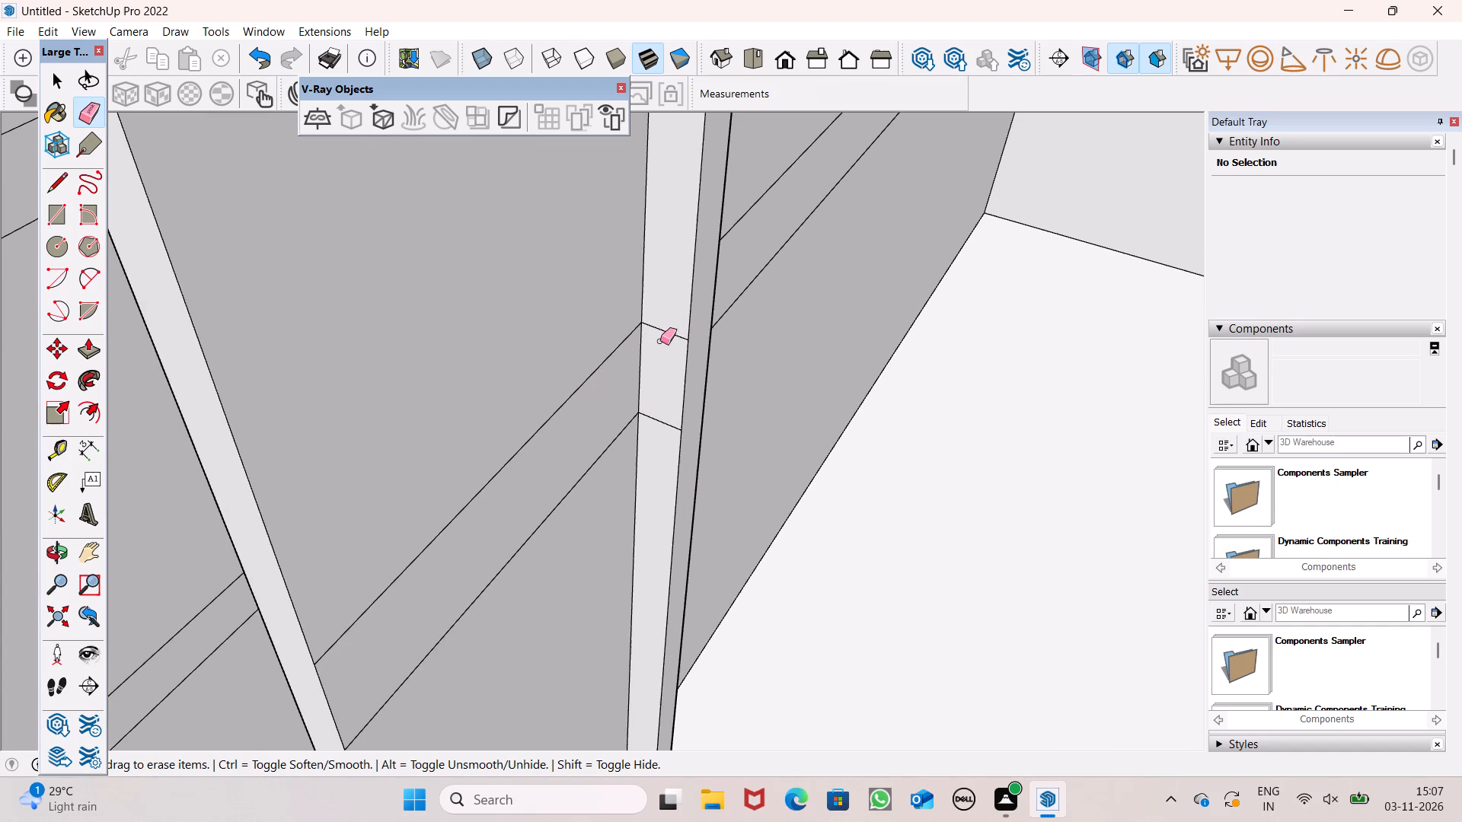
{"action": "left_click_drag", "start_coordinate": [664, 320], "coordinate": [664, 335]}
{"action": "left_click_drag", "start_coordinate": [660, 432], "coordinate": [666, 409]}
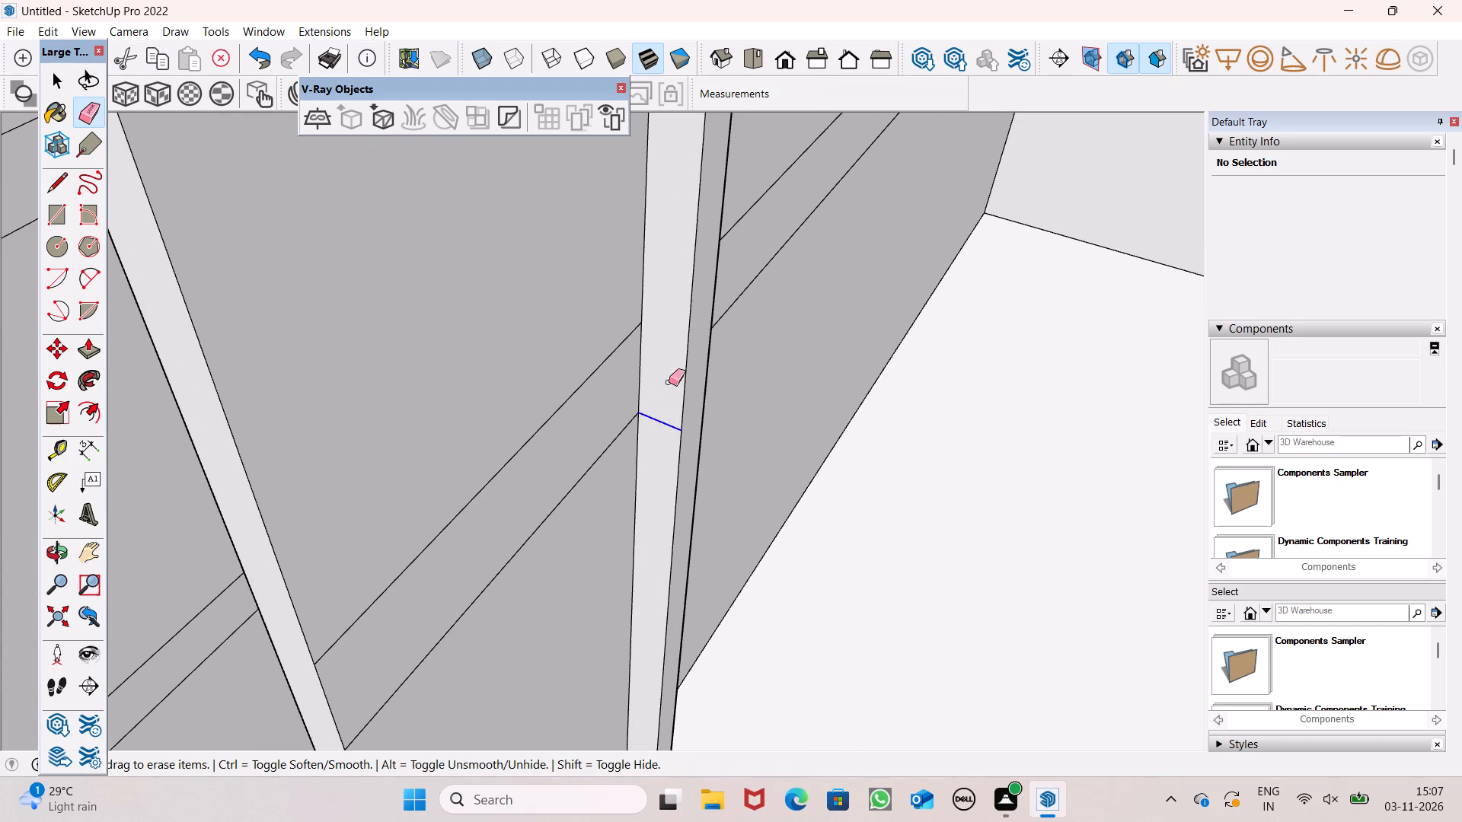
Erase the short edge at the base of the projecting strip where its side face meets the canopy's raised slab edge.
{"action": "scroll", "coordinate": [653, 276], "scroll_direction": "down", "scroll_amount": 4}
{"action": "middle_click_drag", "start_coordinate": [701, 395], "coordinate": [413, 403]}
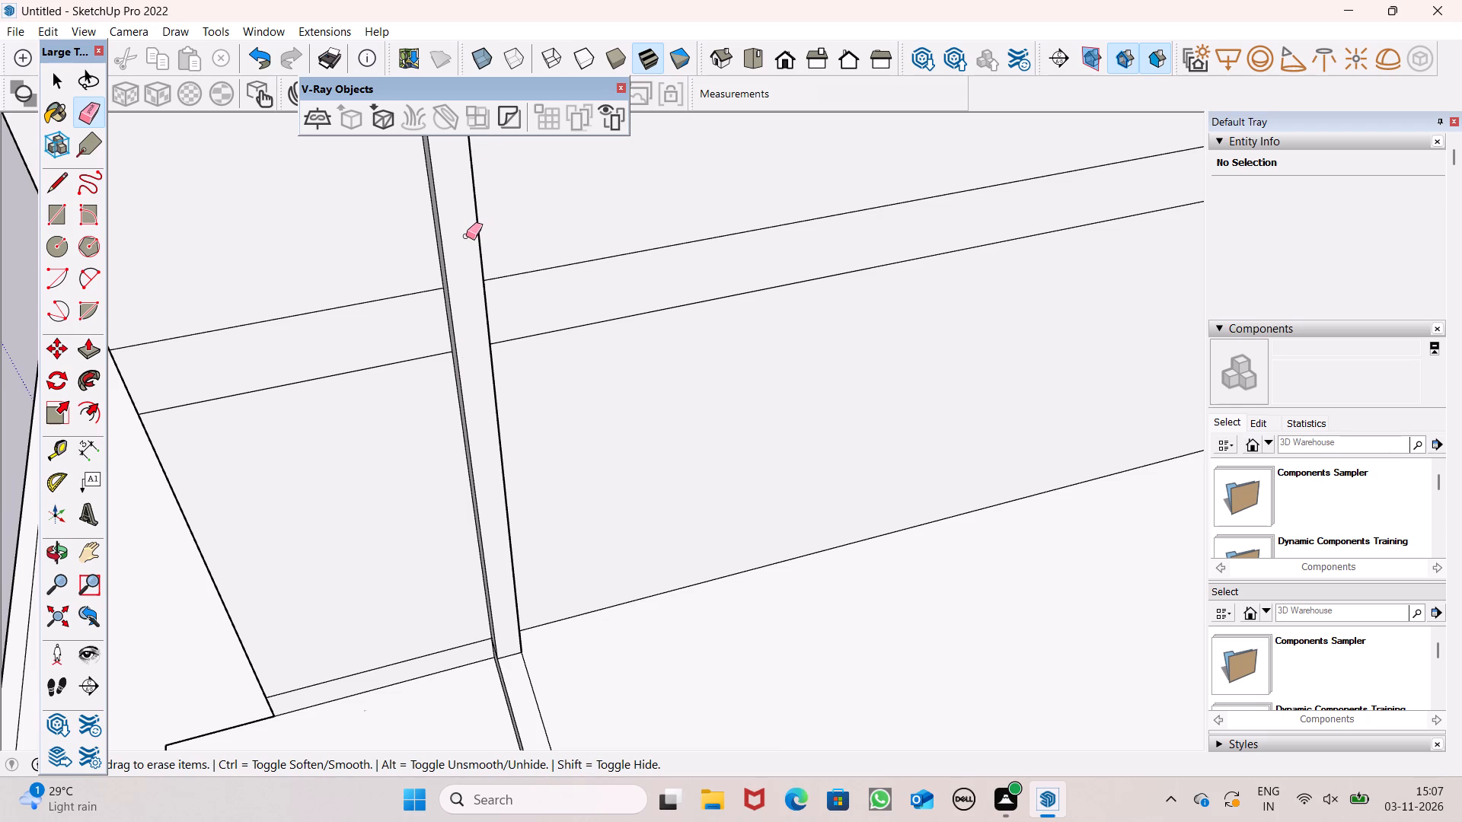
{"action": "scroll", "coordinate": [381, 307], "scroll_direction": "down", "scroll_amount": 5}
{"action": "scroll", "coordinate": [495, 344], "scroll_direction": "down", "scroll_amount": 6}
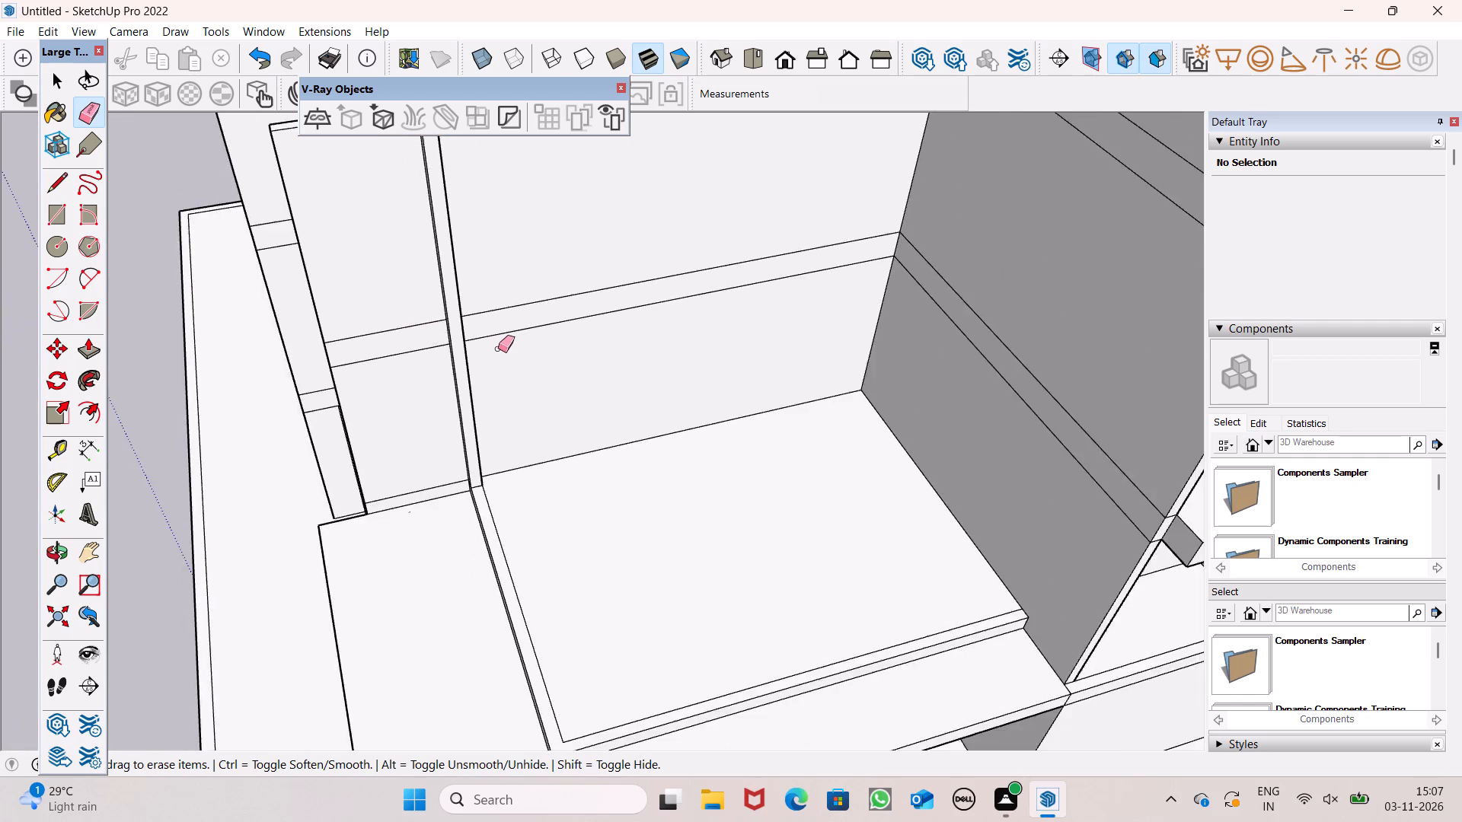
{"action": "scroll", "coordinate": [498, 349], "scroll_direction": "down", "scroll_amount": 3}
{"action": "middle_click_drag", "start_coordinate": [500, 440], "coordinate": [965, 371]}
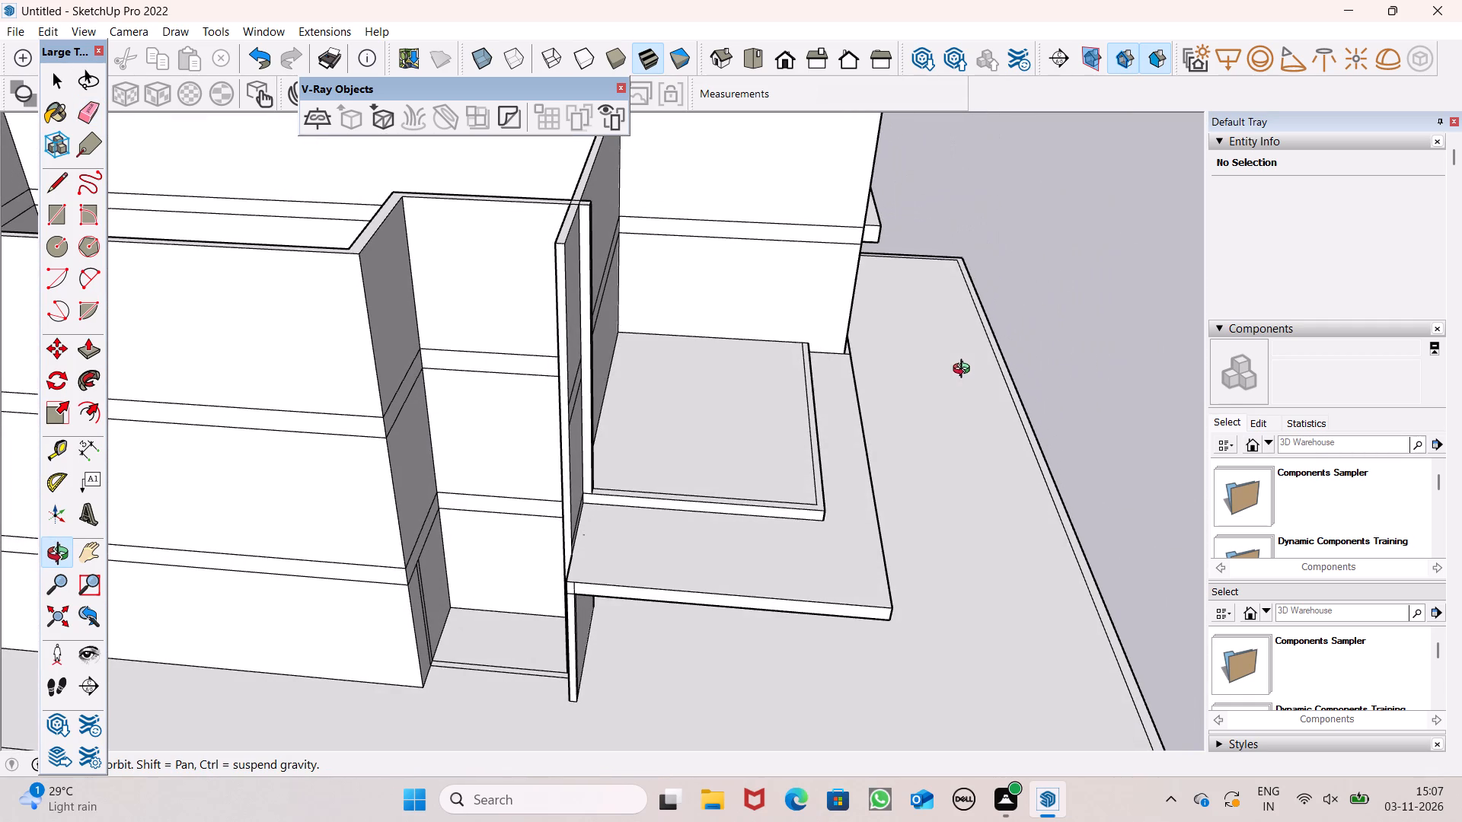
{"action": "middle_click_drag", "start_coordinate": [965, 371], "coordinate": [957, 370]}
{"action": "scroll", "coordinate": [538, 546], "scroll_direction": "up", "scroll_amount": 7}
{"action": "scroll", "coordinate": [662, 458], "scroll_direction": "up", "scroll_amount": 14}
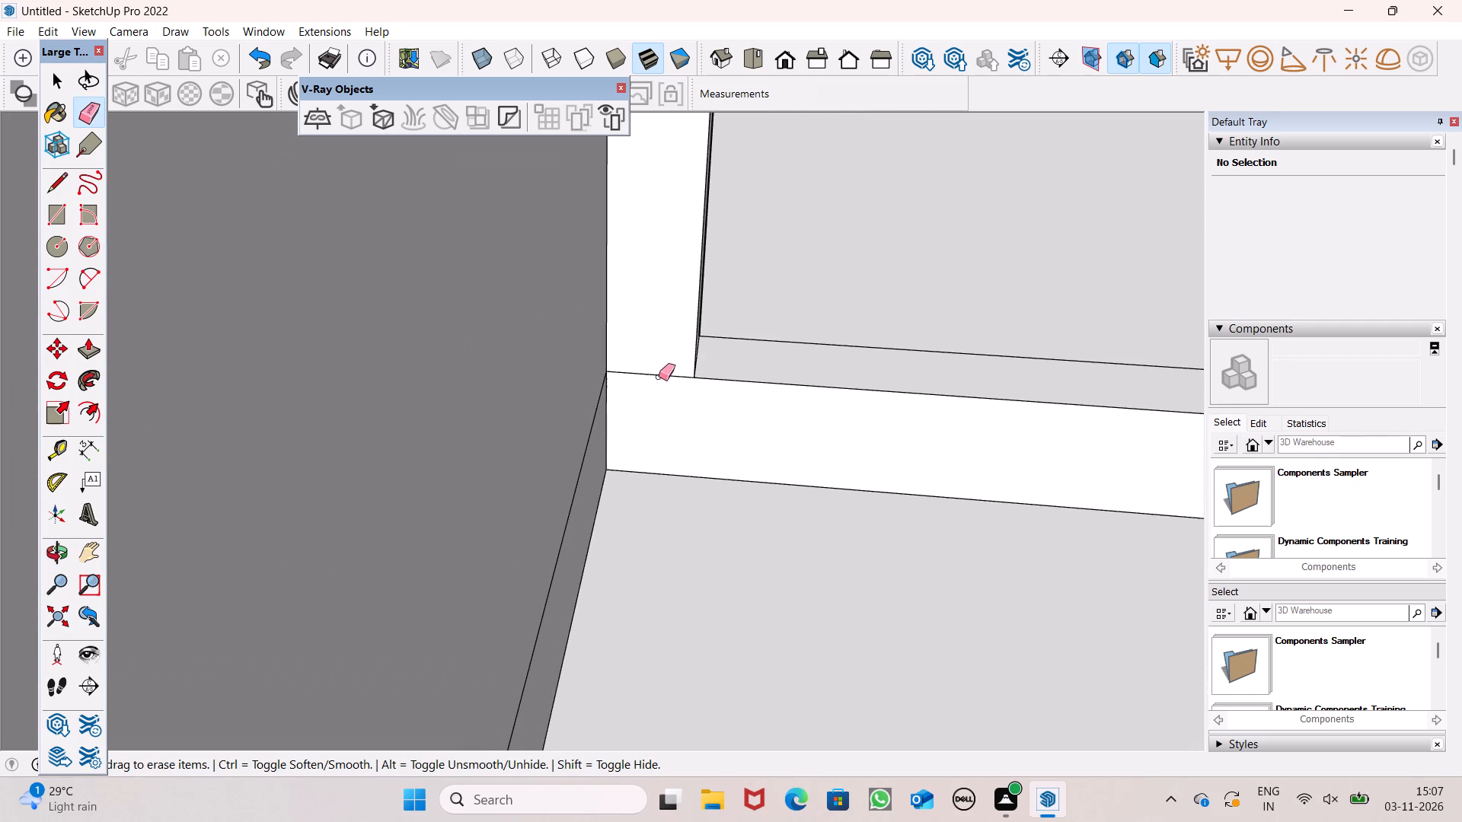
{"action": "left_click_drag", "start_coordinate": [656, 371], "coordinate": [656, 392]}
{"action": "scroll", "coordinate": [631, 363], "scroll_direction": "down", "scroll_amount": 4}
{"action": "middle_click_drag", "start_coordinate": [682, 459], "coordinate": [274, 483]}
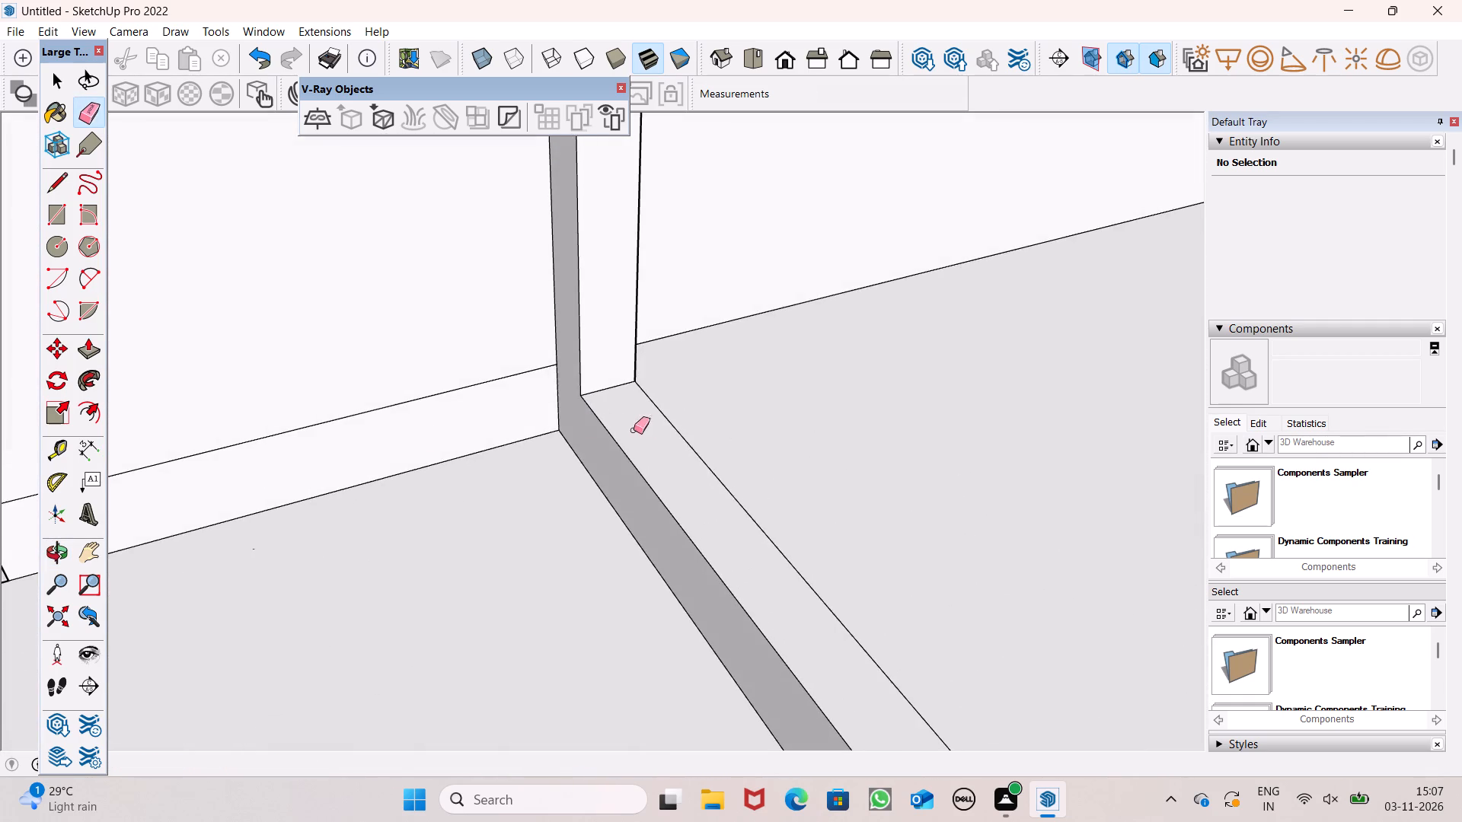
Examine the cleaned projecting strip, the low block's wall and the canopy slab from close up and farther away.
{"action": "scroll", "coordinate": [649, 432], "scroll_direction": "up", "scroll_amount": 1}
{"action": "middle_click_drag", "start_coordinate": [595, 444], "coordinate": [70, 381]}
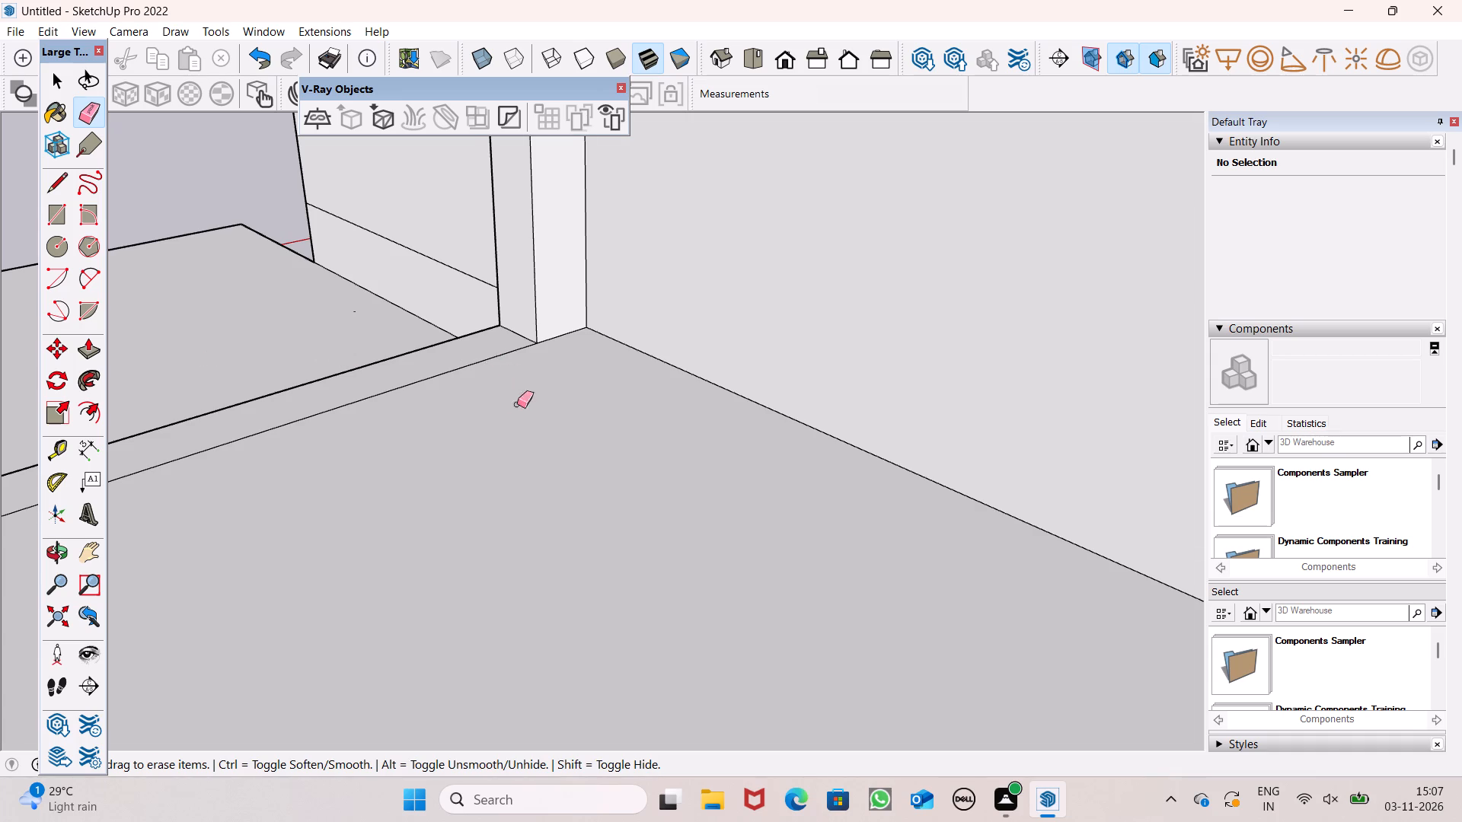
{"action": "middle_click_drag", "start_coordinate": [519, 404], "coordinate": [1106, 427]}
{"action": "scroll", "coordinate": [419, 478], "scroll_direction": "down", "scroll_amount": 2}
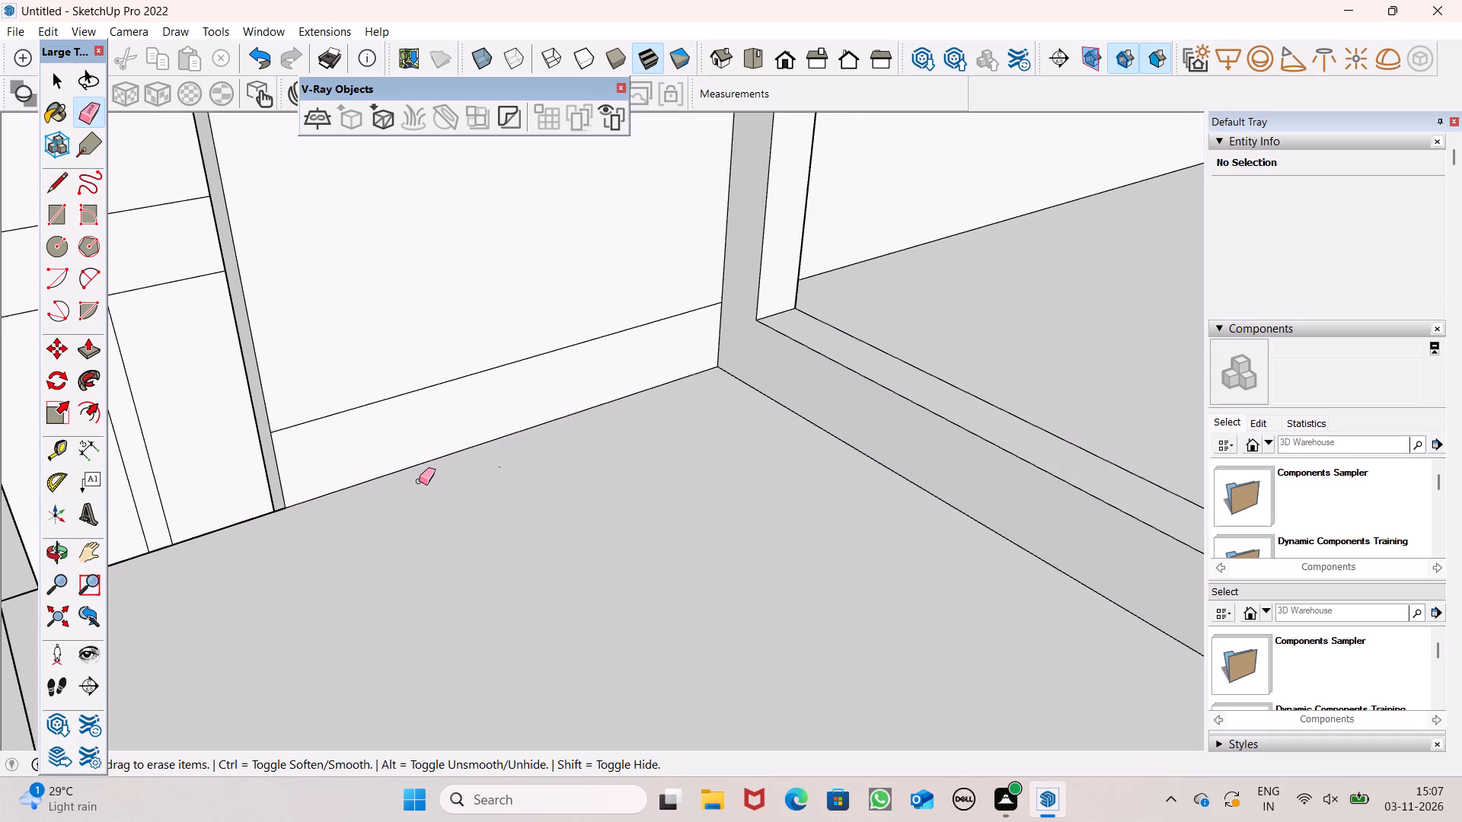
{"action": "scroll", "coordinate": [916, 319], "scroll_direction": "down", "scroll_amount": 4}
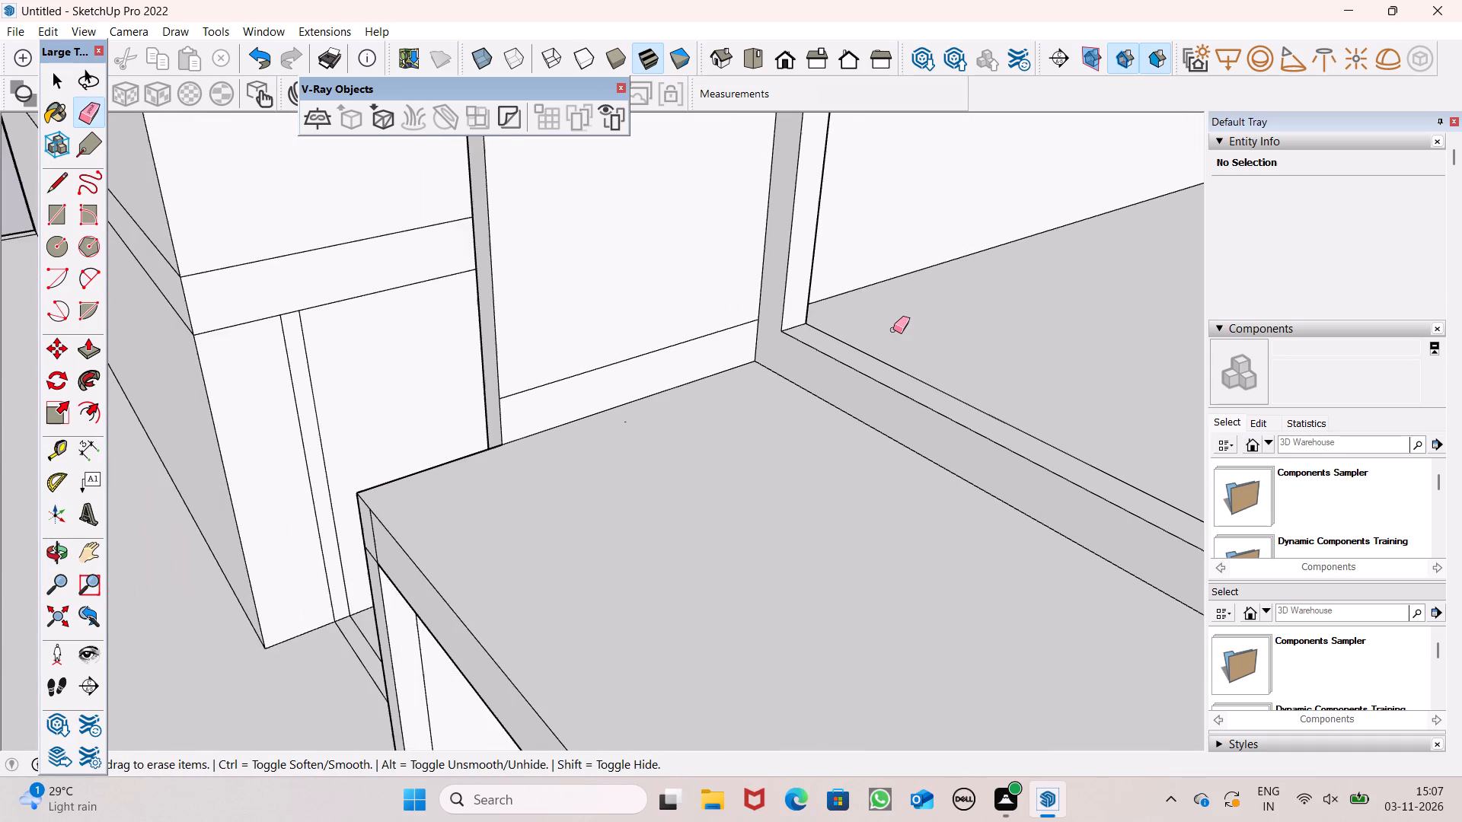
{"action": "scroll", "coordinate": [883, 336], "scroll_direction": "down", "scroll_amount": 3}
{"action": "scroll", "coordinate": [762, 332], "scroll_direction": "down", "scroll_amount": 4}
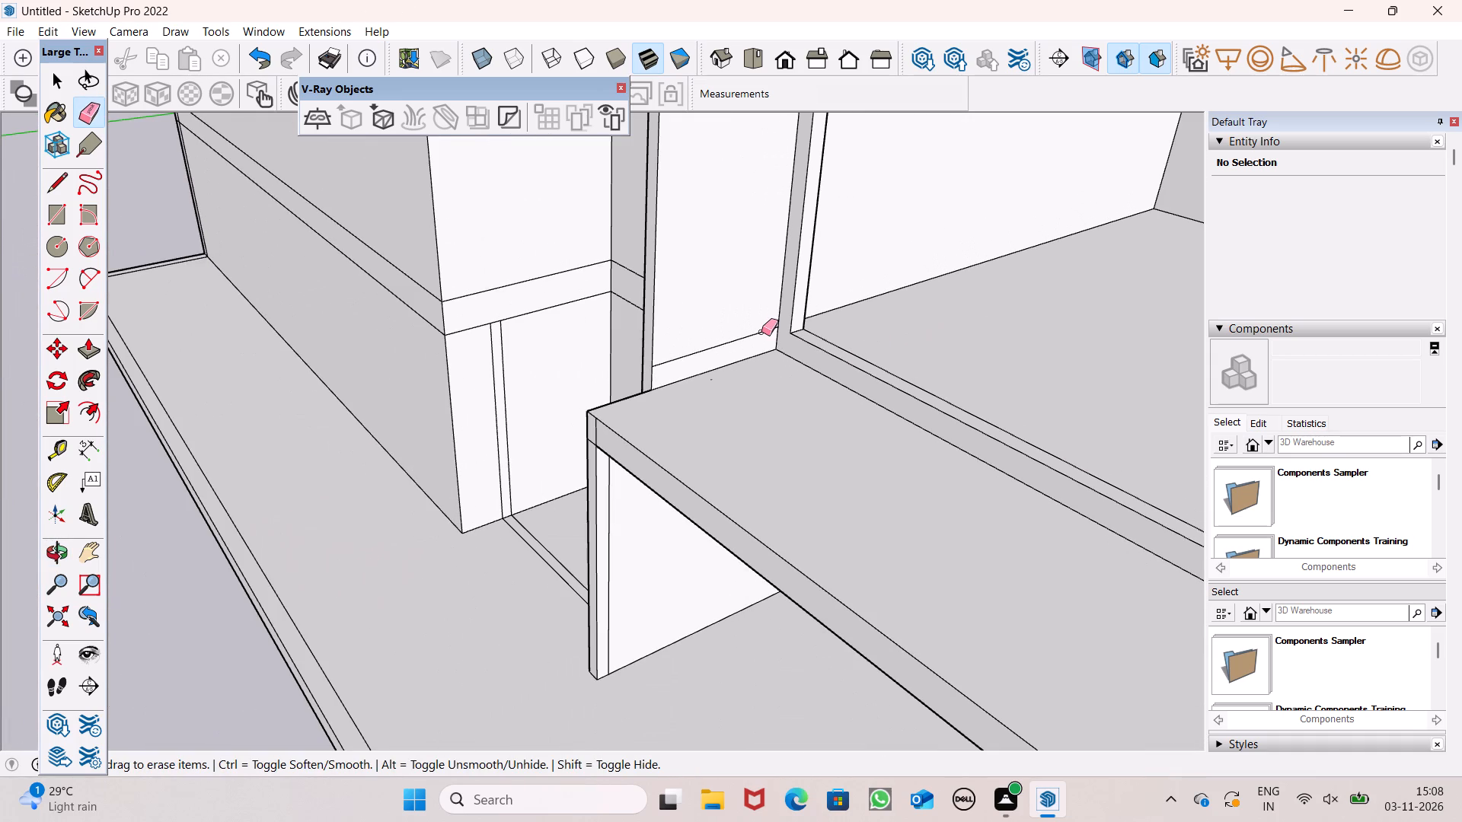
{"action": "scroll", "coordinate": [758, 334], "scroll_direction": "down", "scroll_amount": 5}
{"action": "middle_click_drag", "start_coordinate": [765, 387], "coordinate": [815, 357]}
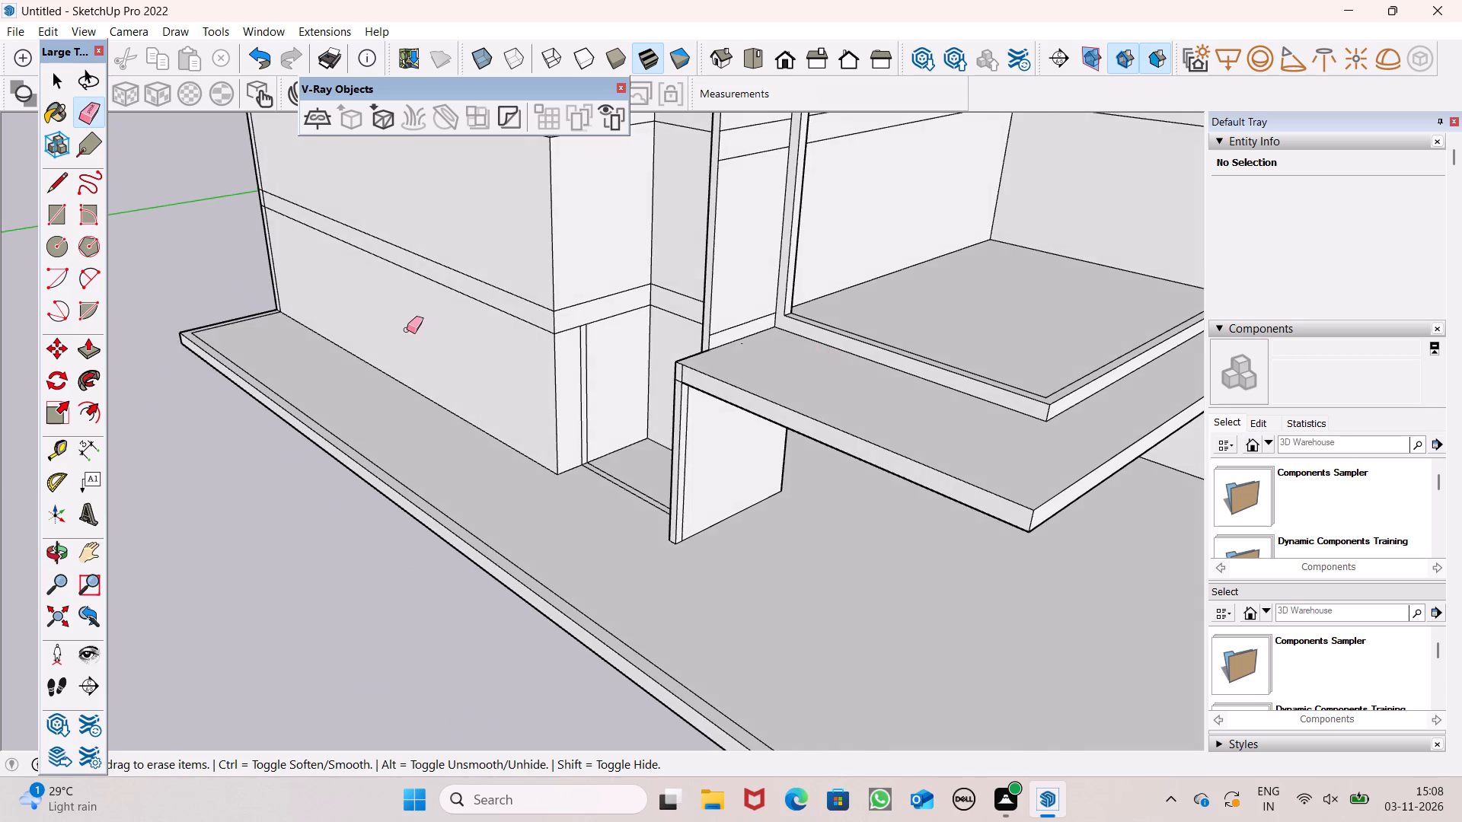
{"action": "scroll", "coordinate": [404, 330], "scroll_direction": "down", "scroll_amount": 3}
{"action": "middle_click_drag", "start_coordinate": [506, 401], "coordinate": [260, 488]}
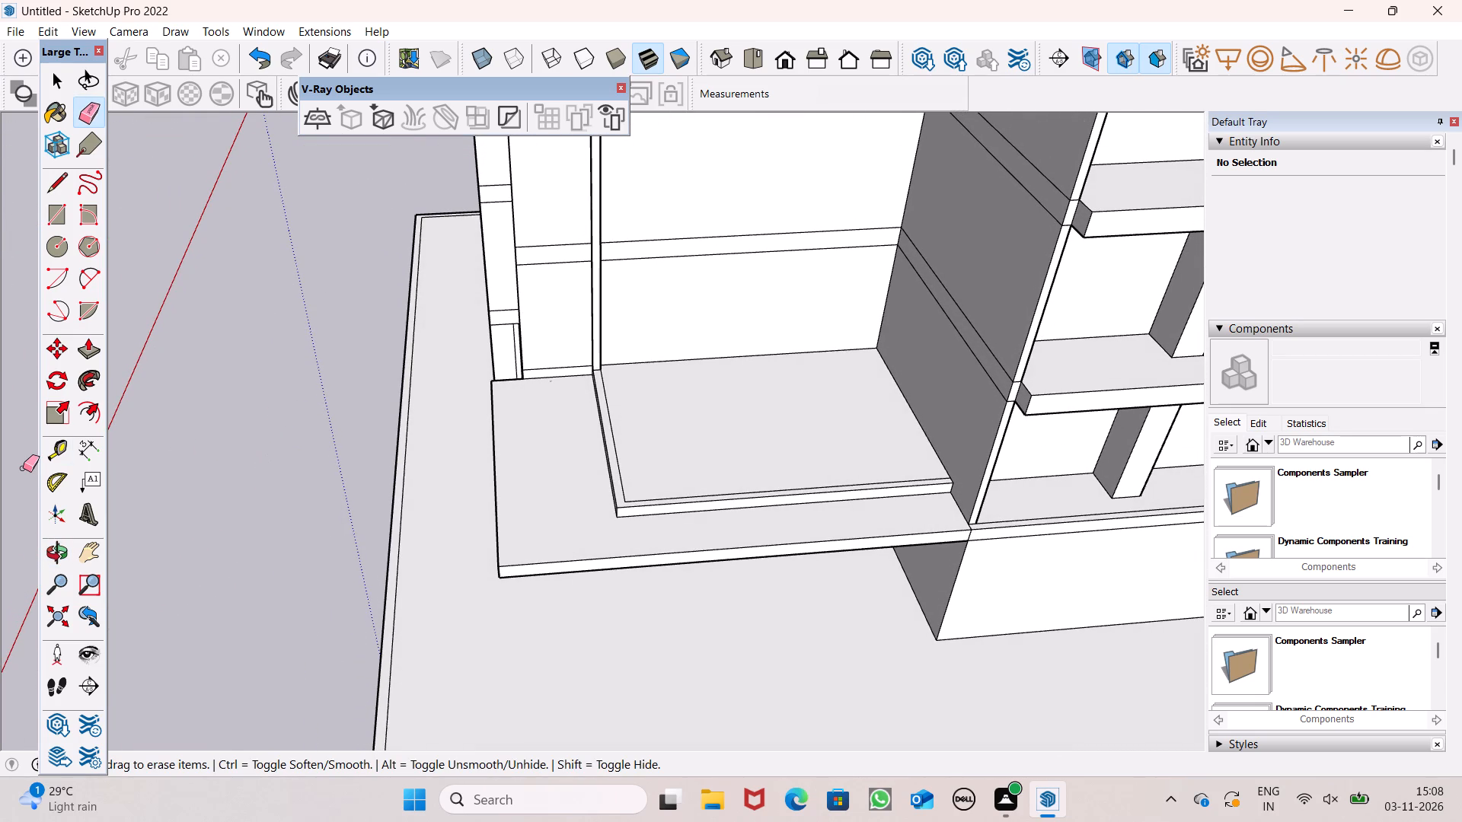
Push/Pull the narrow L-shaped border of the canopy's raised slab upward 9' 1 13/16" as enclosing walls.
{"action": "left_click", "coordinate": [89, 345]}
{"action": "scroll", "coordinate": [907, 506], "scroll_direction": "up", "scroll_amount": 5}
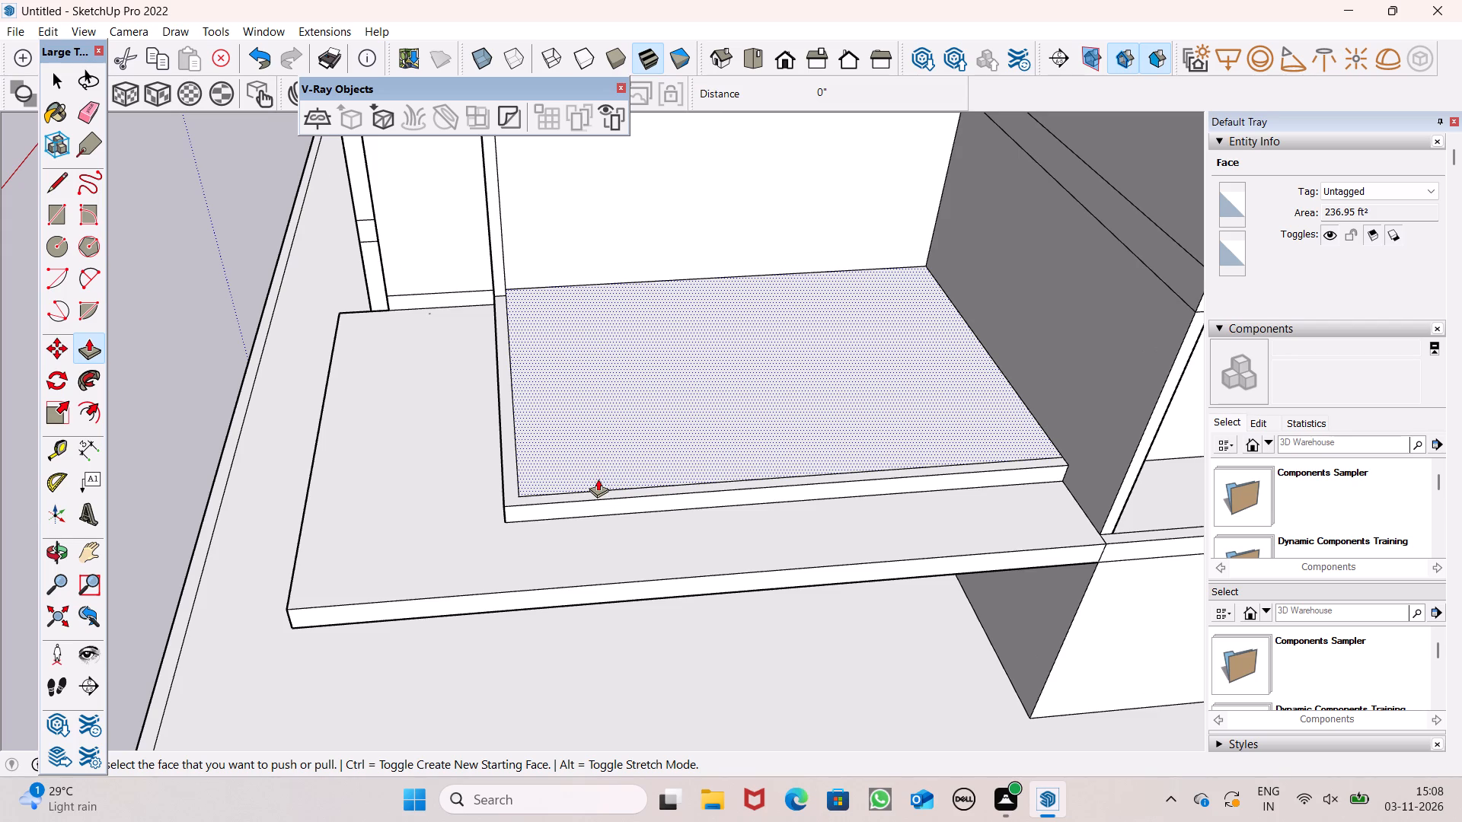
{"action": "scroll", "coordinate": [522, 543], "scroll_direction": "down", "scroll_amount": 6}
{"action": "scroll", "coordinate": [506, 510], "scroll_direction": "up", "scroll_amount": 4}
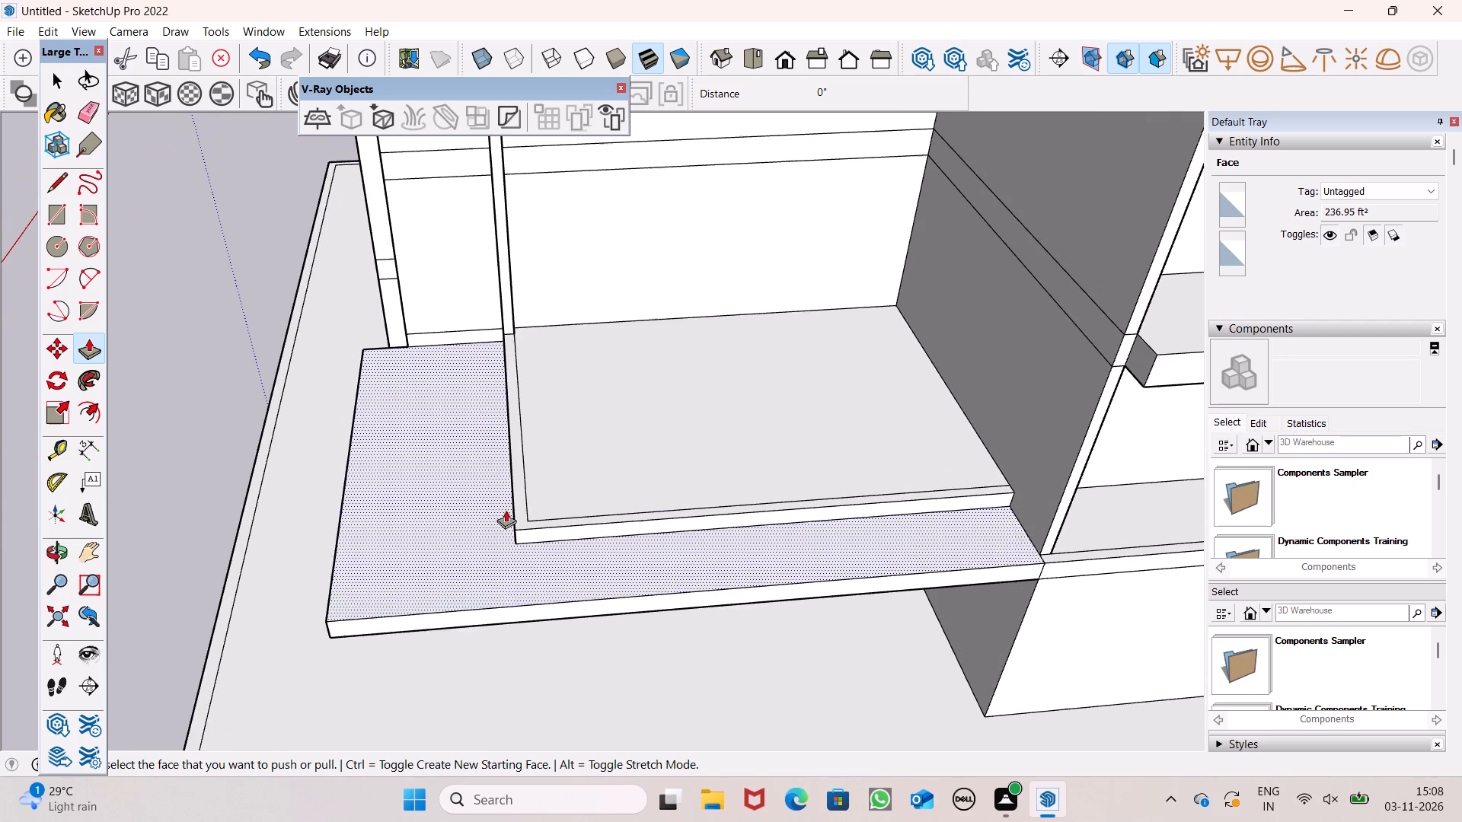
{"action": "left_click_drag", "start_coordinate": [519, 509], "coordinate": [525, 384]}
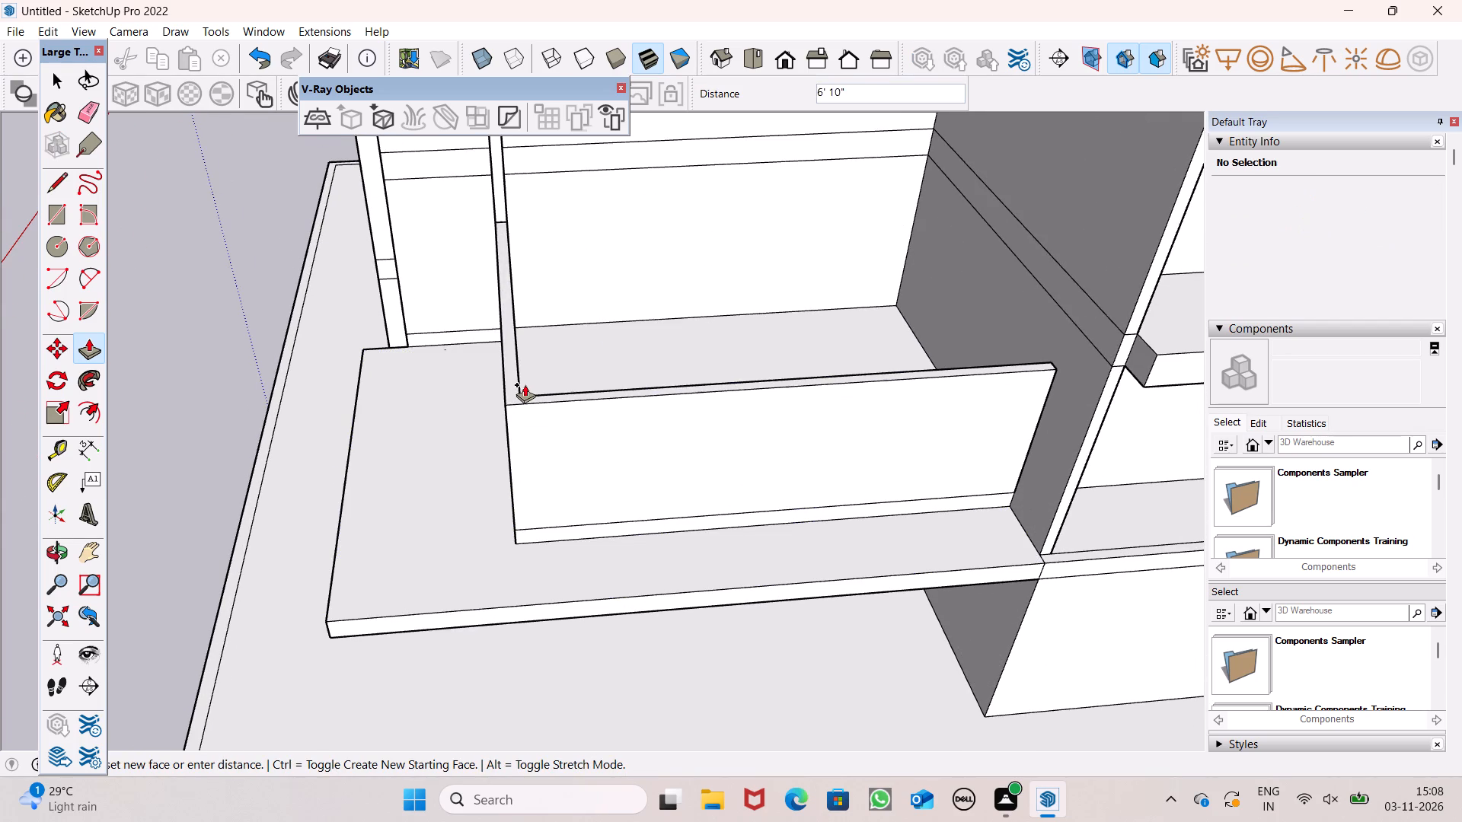
{"action": "left_click_drag", "start_coordinate": [525, 384], "coordinate": [1108, 357]}
Push/Pull the L-shaped top of the canopy walls up another 1' 5" as a separate band level with the neighbouring band.
{"action": "scroll", "coordinate": [592, 403], "scroll_direction": "down", "scroll_amount": 3}
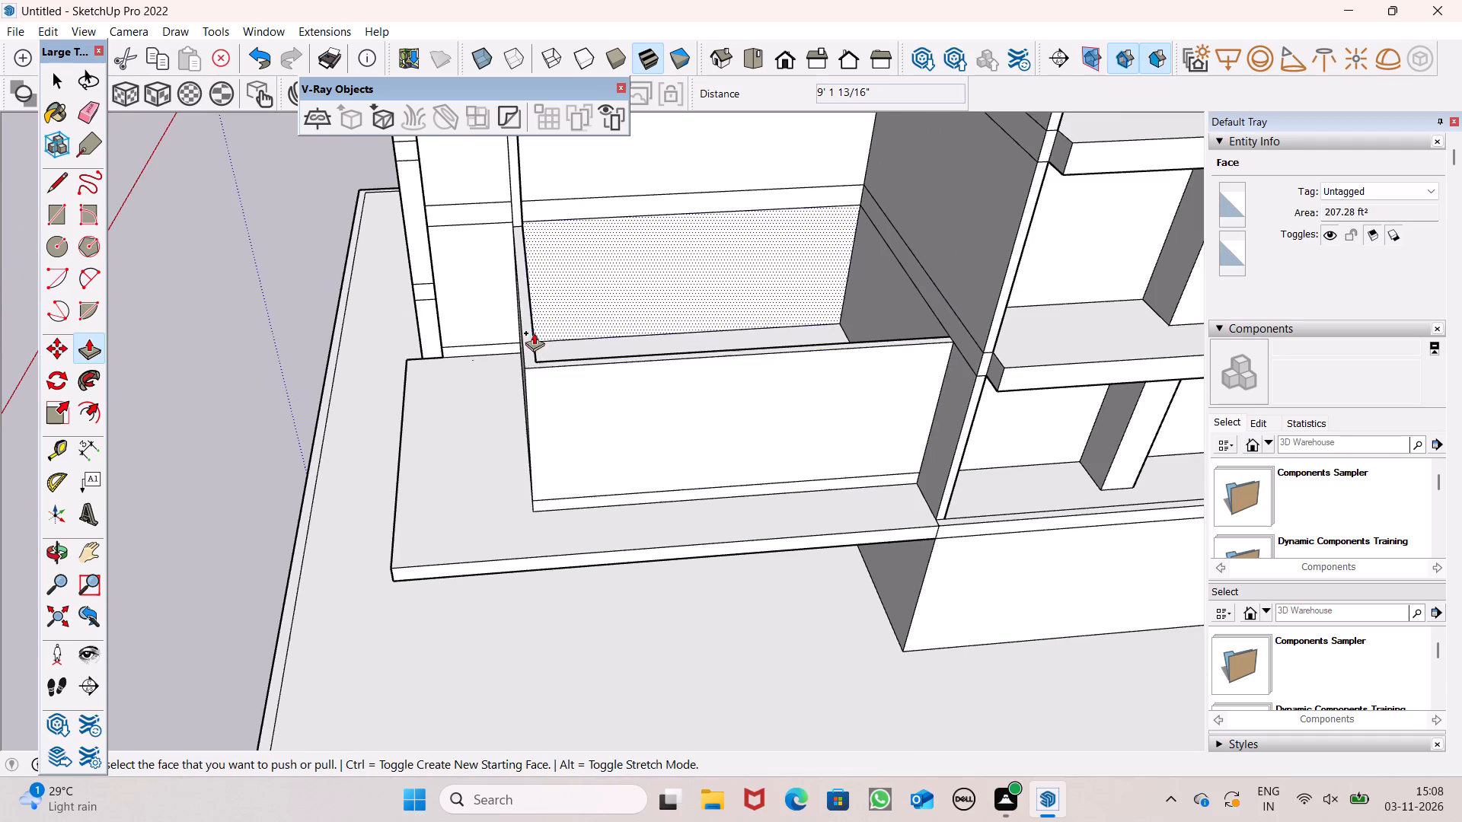
{"action": "scroll", "coordinate": [531, 300], "scroll_direction": "up", "scroll_amount": 4}
{"action": "scroll", "coordinate": [503, 379], "scroll_direction": "down", "scroll_amount": 1}
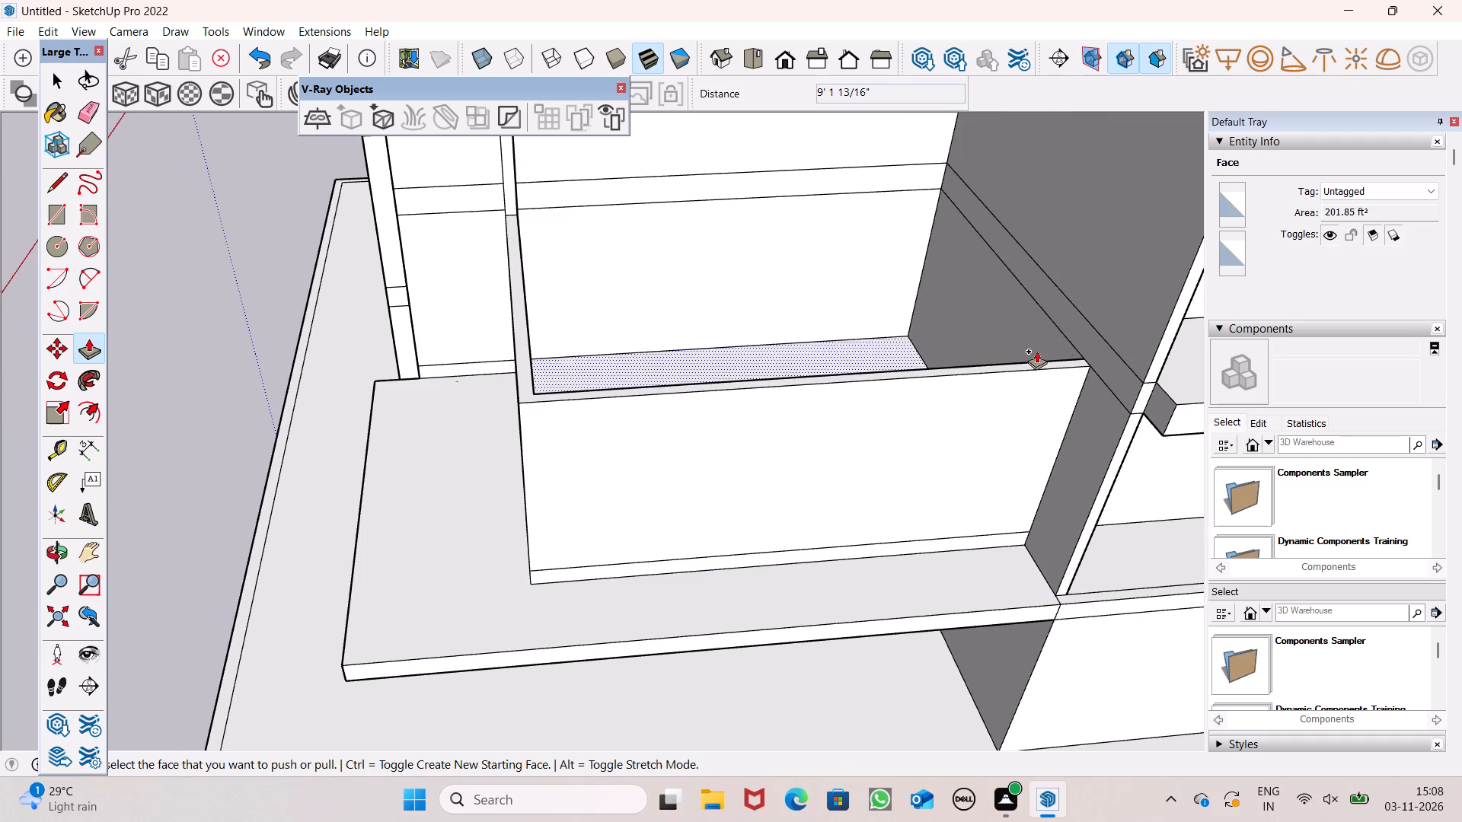
{"action": "scroll", "coordinate": [1126, 341], "scroll_direction": "up", "scroll_amount": 5}
{"action": "left_click_drag", "start_coordinate": [1058, 374], "coordinate": [1101, 352]}
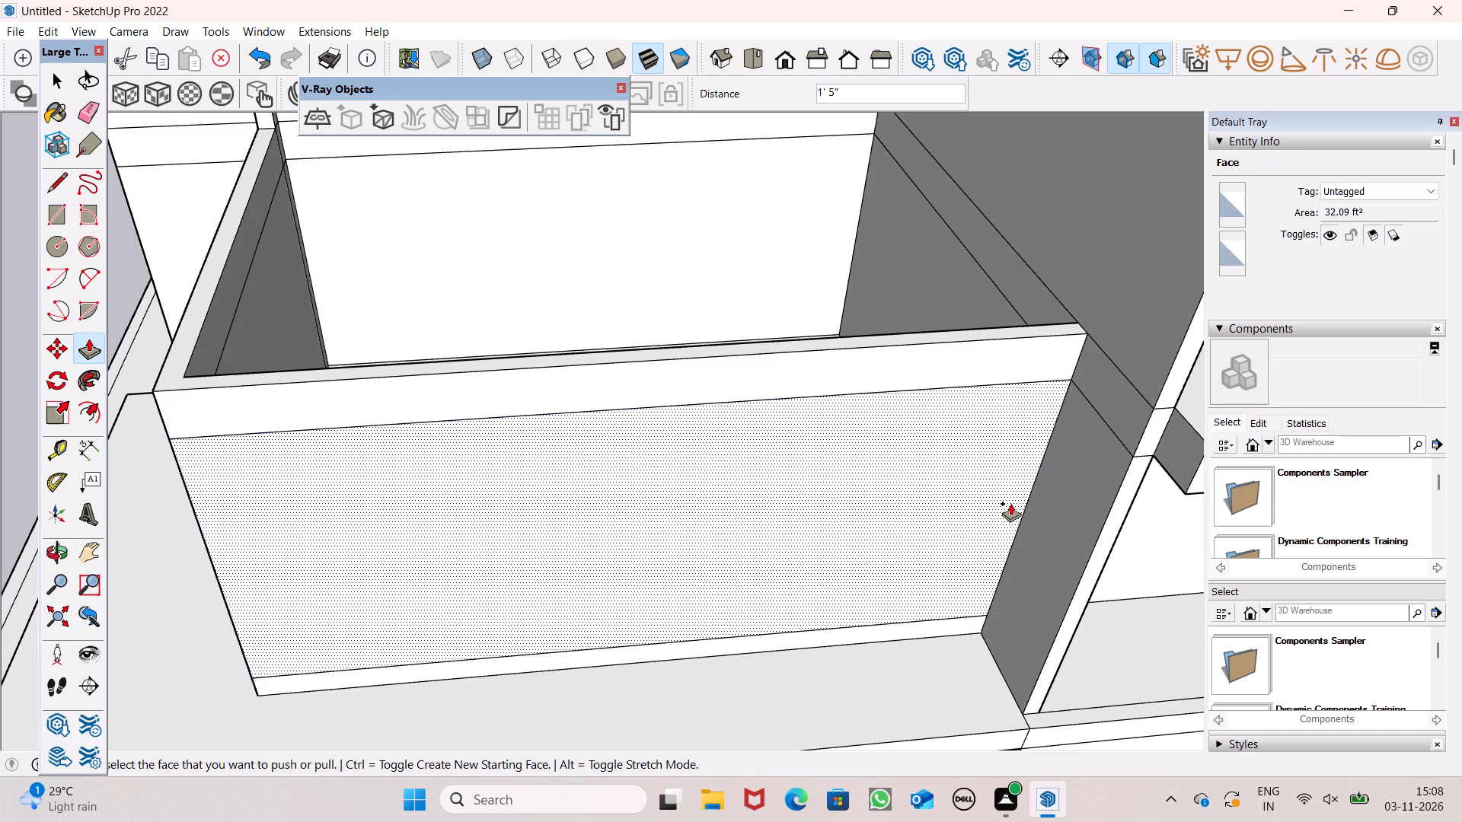
Examine the new banded walls above the canopy and how they meet the low block and the taller block.
{"action": "scroll", "coordinate": [982, 428], "scroll_direction": "down", "scroll_amount": 10}
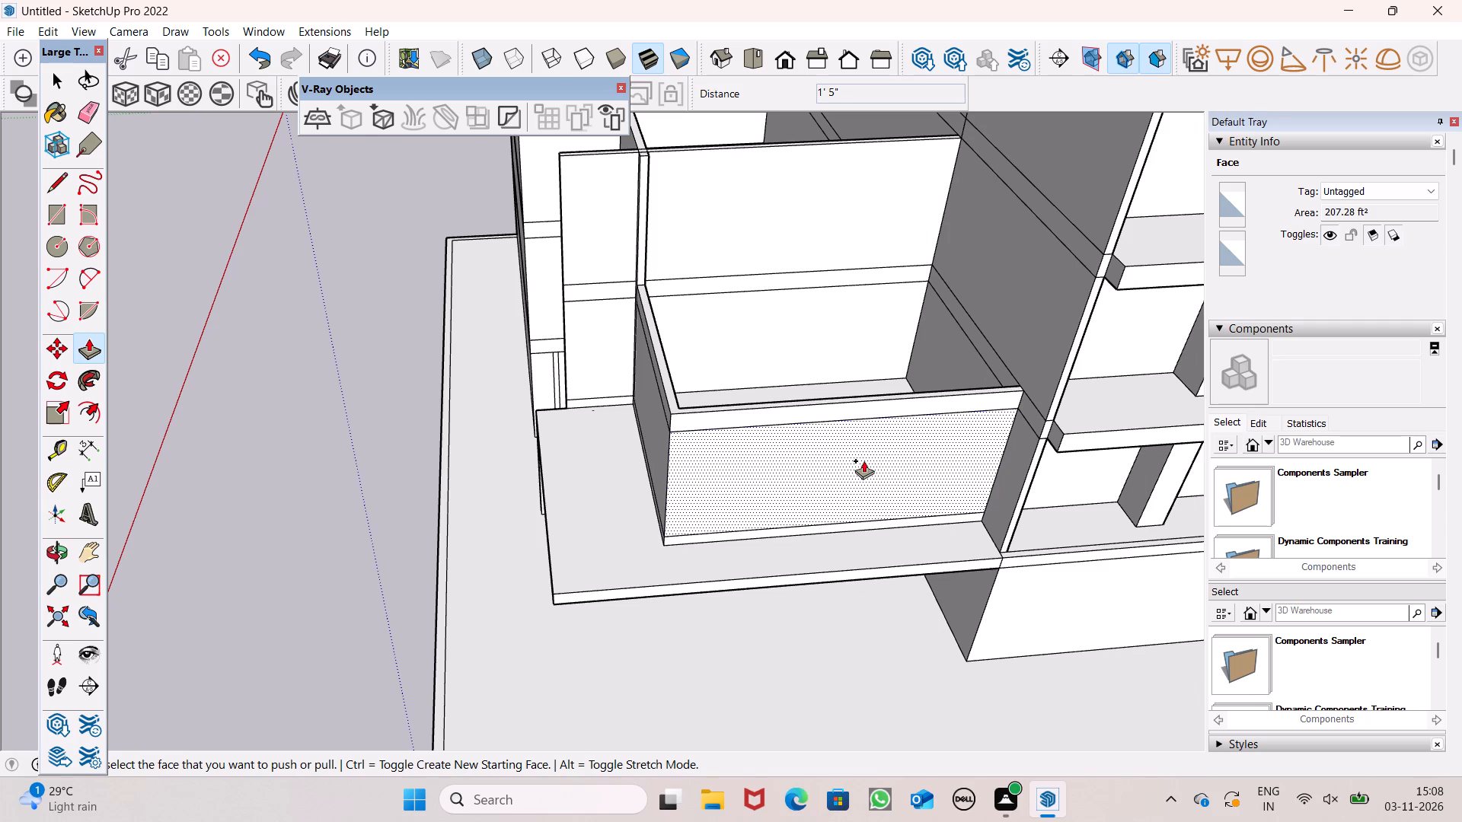
{"action": "scroll", "coordinate": [796, 458], "scroll_direction": "down", "scroll_amount": 3}
{"action": "middle_click_drag", "start_coordinate": [752, 468], "coordinate": [921, 449]}
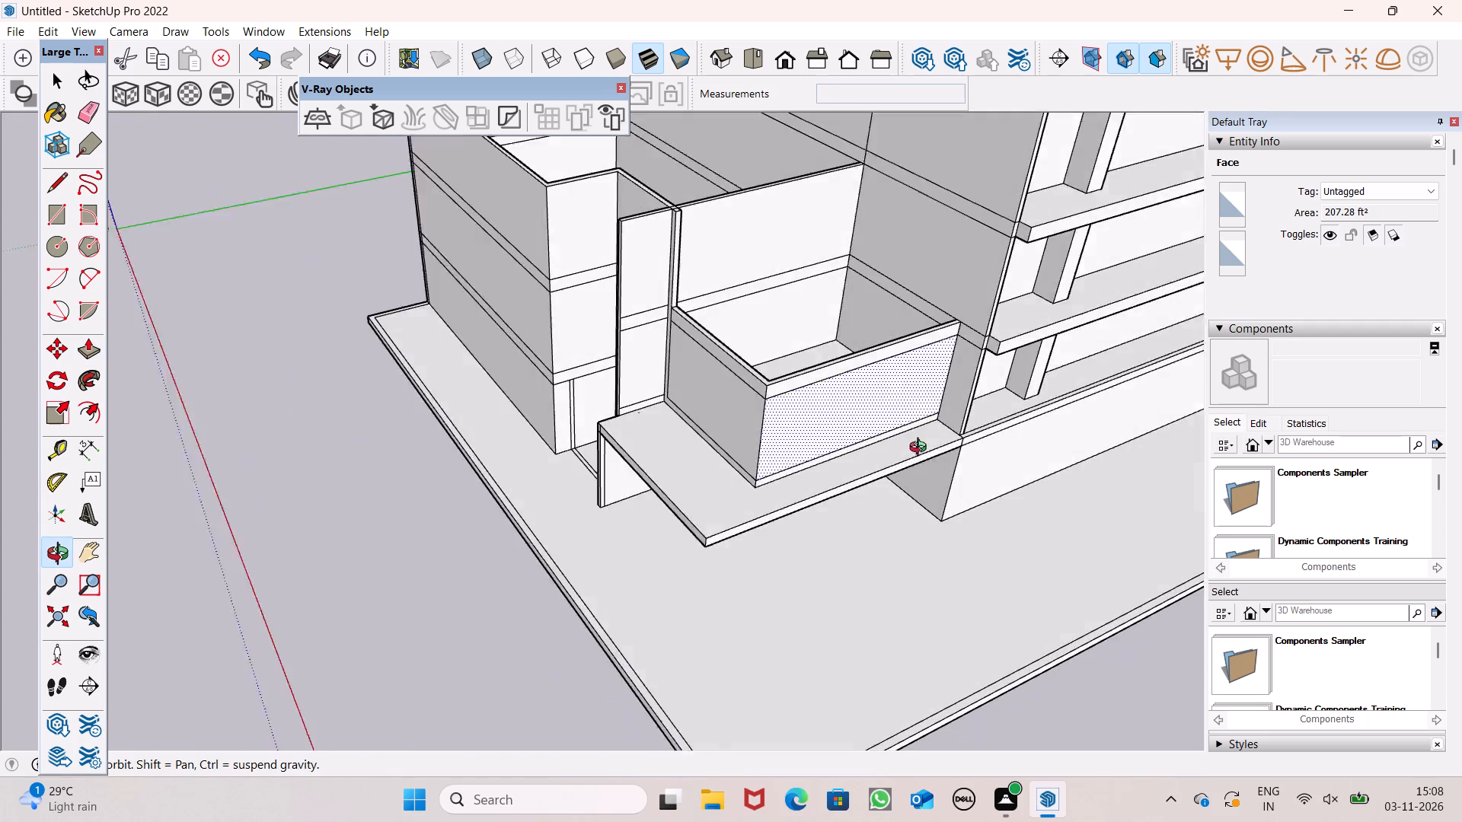
{"action": "middle_click_drag", "start_coordinate": [921, 449], "coordinate": [797, 467]}
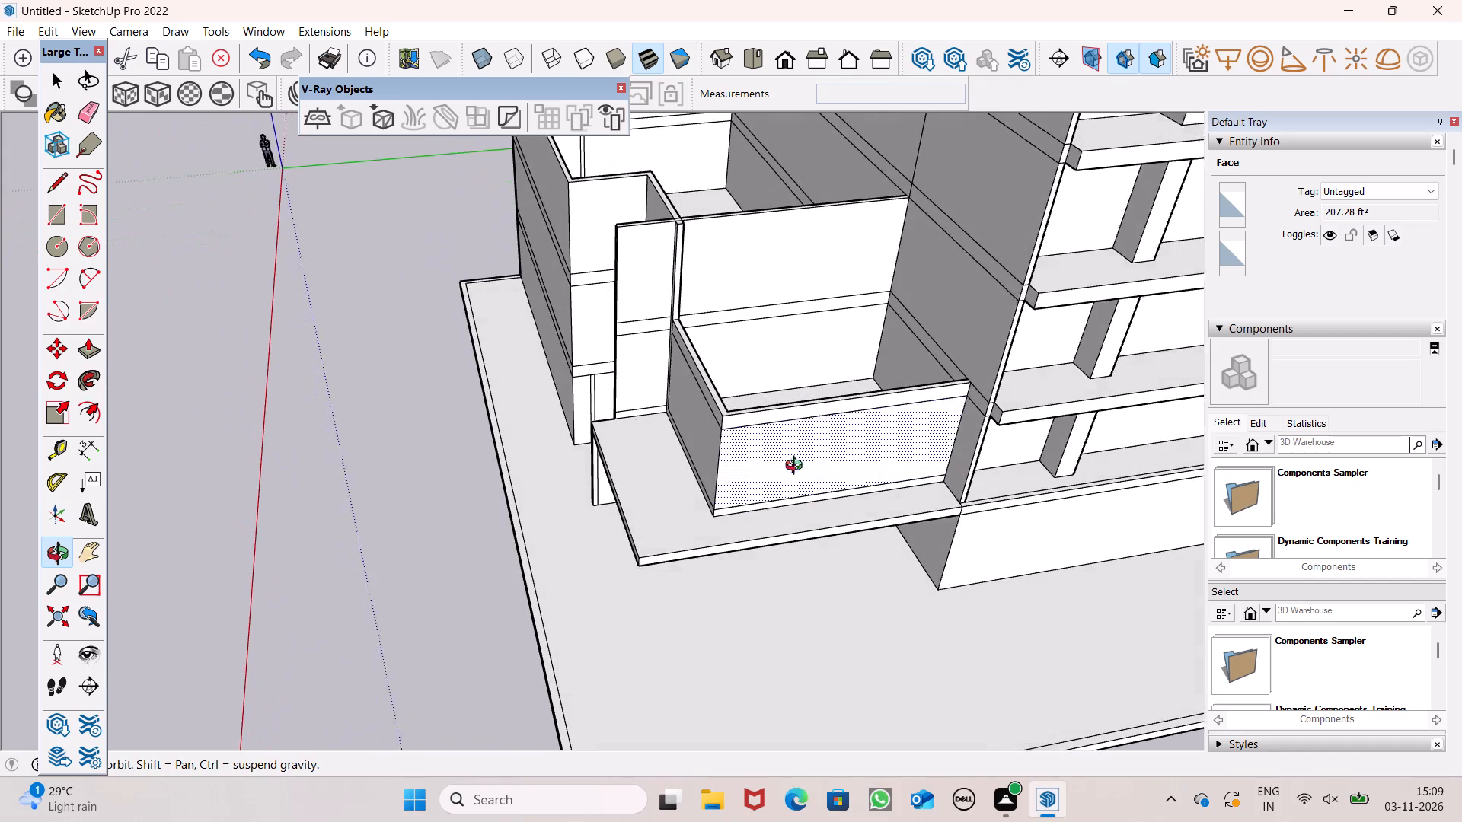
{"action": "middle_click_drag", "start_coordinate": [797, 467], "coordinate": [796, 476]}
{"action": "scroll", "coordinate": [680, 340], "scroll_direction": "up", "scroll_amount": 5}
{"action": "scroll", "coordinate": [691, 313], "scroll_direction": "down", "scroll_amount": 5}
{"action": "middle_click_drag", "start_coordinate": [821, 374], "coordinate": [1002, 265]}
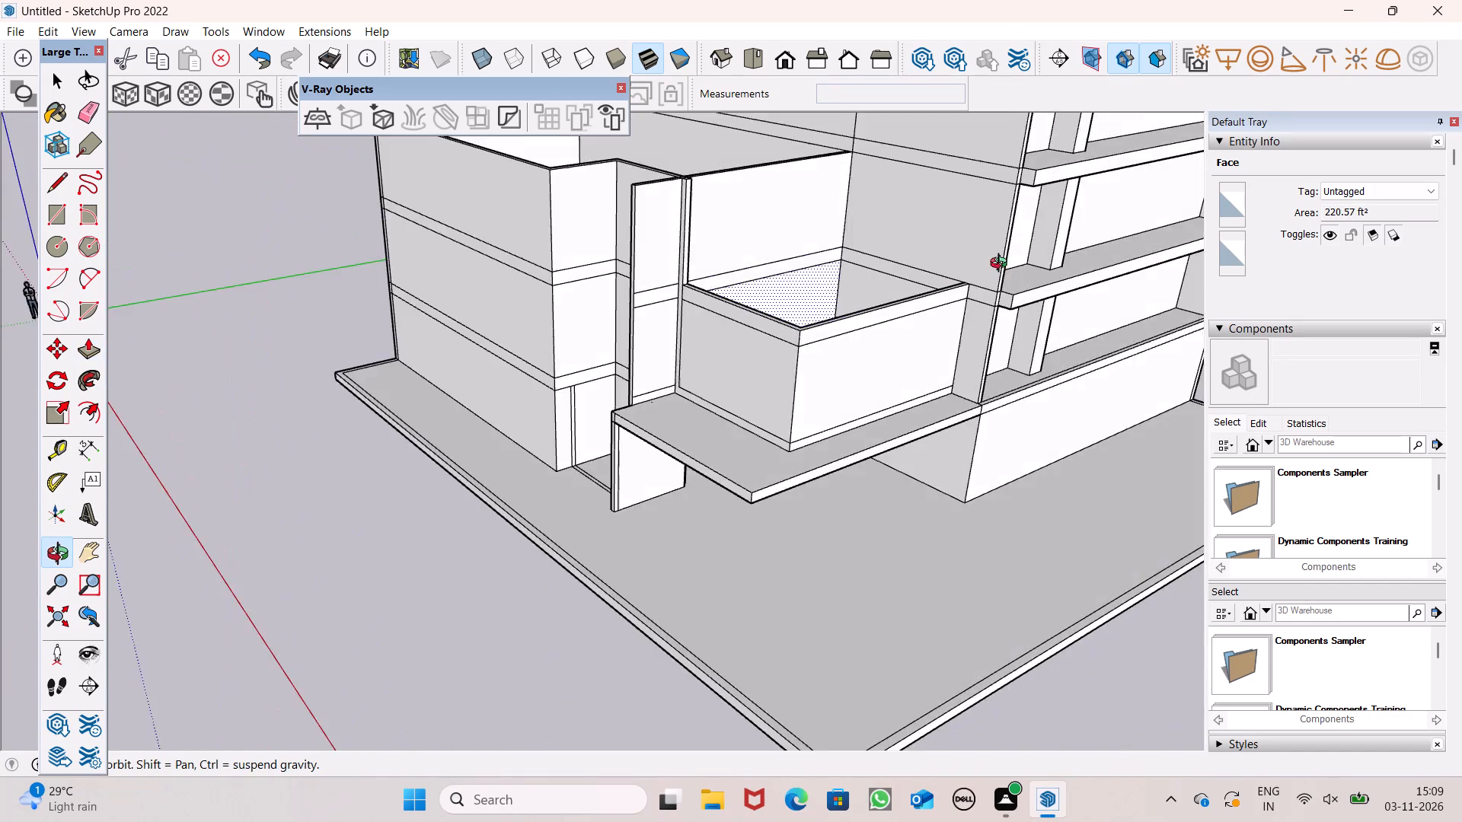
{"action": "middle_click_drag", "start_coordinate": [1002, 265], "coordinate": [869, 364]}
{"action": "scroll", "coordinate": [861, 368], "scroll_direction": "up", "scroll_amount": 1}
{"action": "scroll", "coordinate": [1032, 314], "scroll_direction": "up", "scroll_amount": 2}
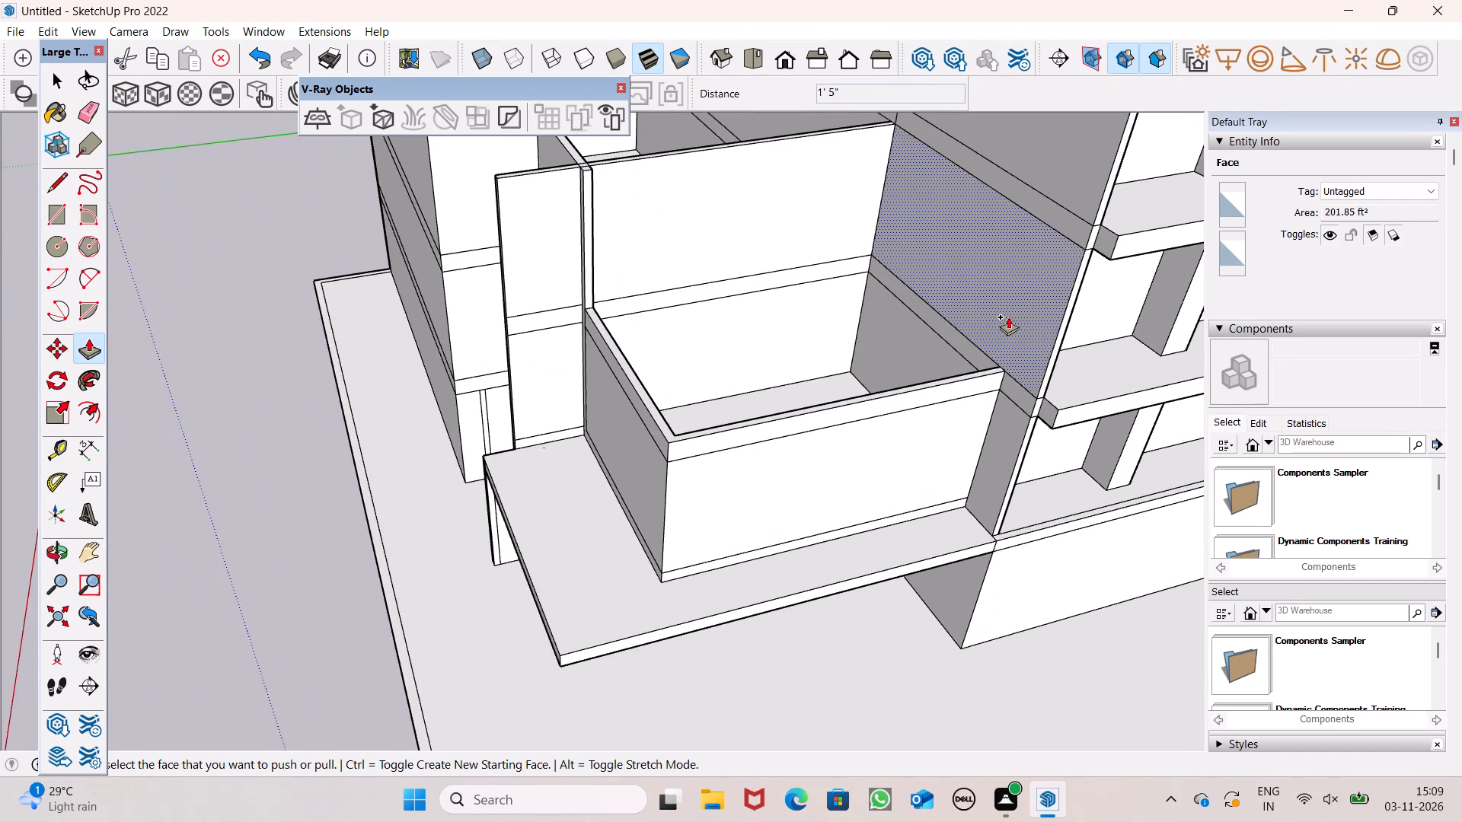
{"action": "scroll", "coordinate": [1001, 327], "scroll_direction": "down", "scroll_amount": 1}
{"action": "middle_click_drag", "start_coordinate": [950, 395], "coordinate": [1124, 216]}
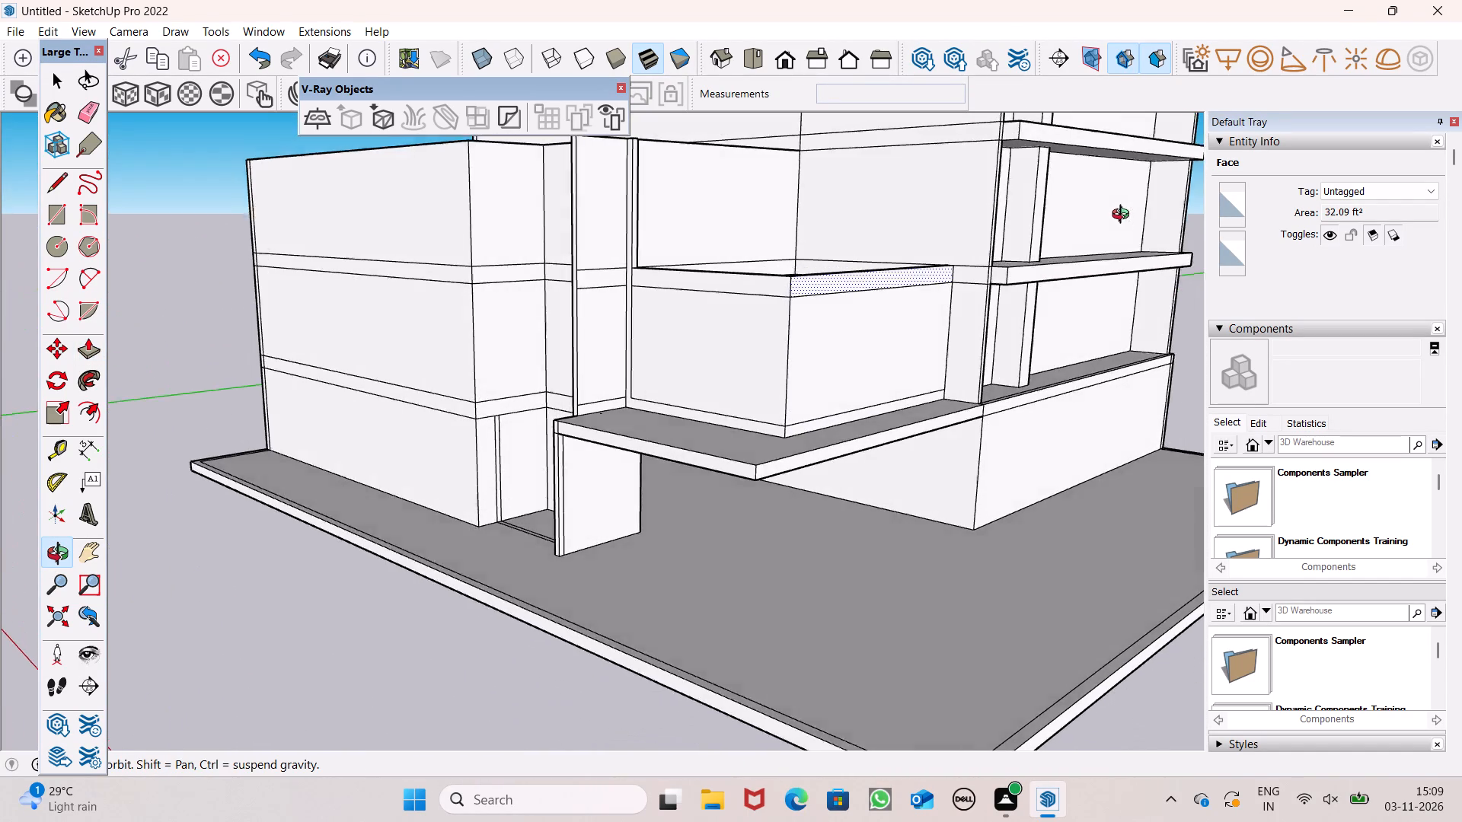
{"action": "middle_click_drag", "start_coordinate": [1124, 216], "coordinate": [902, 349]}
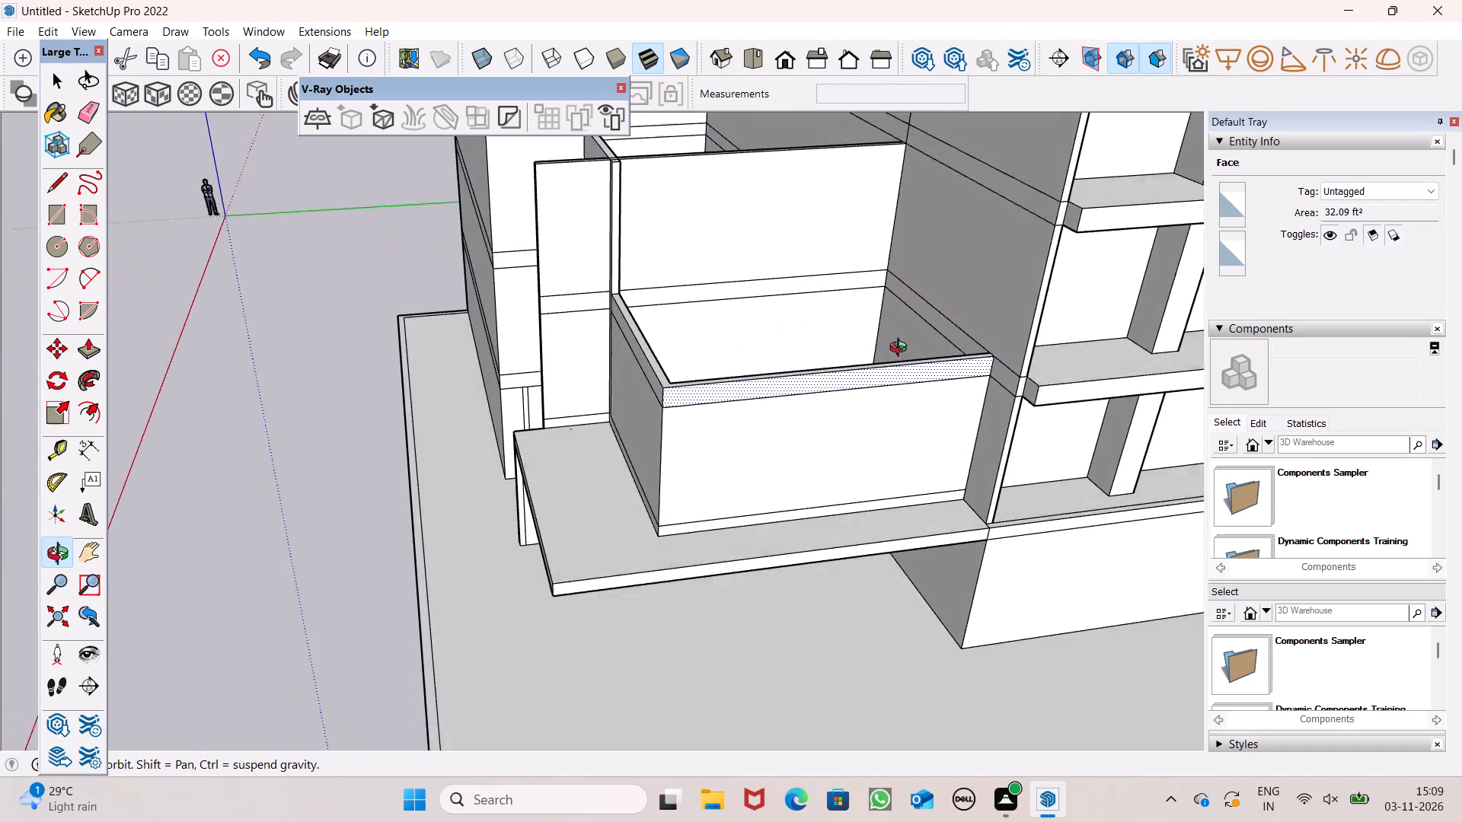
{"action": "middle_click_drag", "start_coordinate": [902, 349], "coordinate": [1042, 400]}
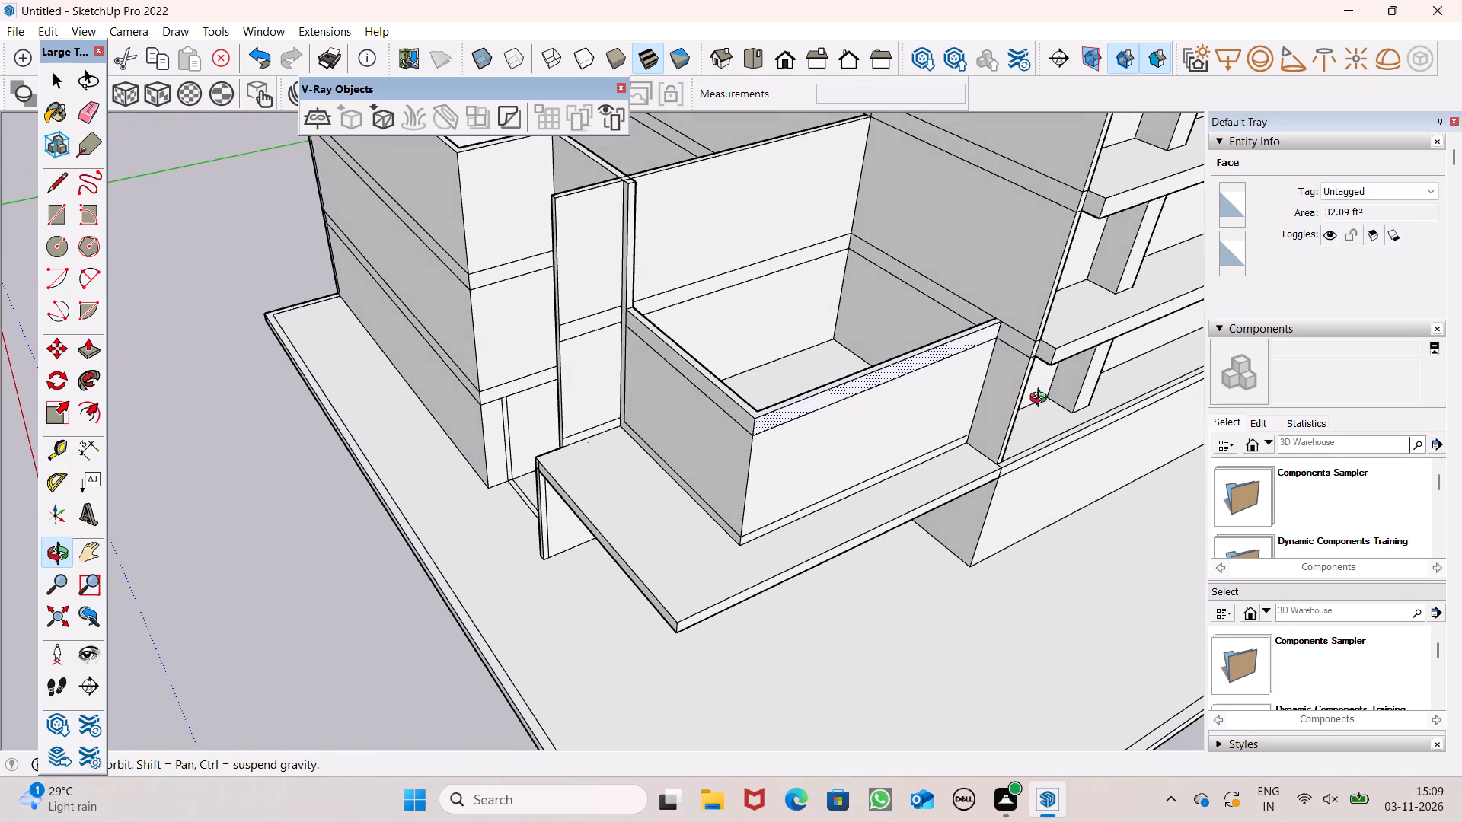
{"action": "middle_click_drag", "start_coordinate": [1042, 400], "coordinate": [943, 434]}
Push/Pull the L-shaped top of the canopy walls upward 10' for the next storey, above the first band.
{"action": "scroll", "coordinate": [778, 455], "scroll_direction": "up", "scroll_amount": 2}
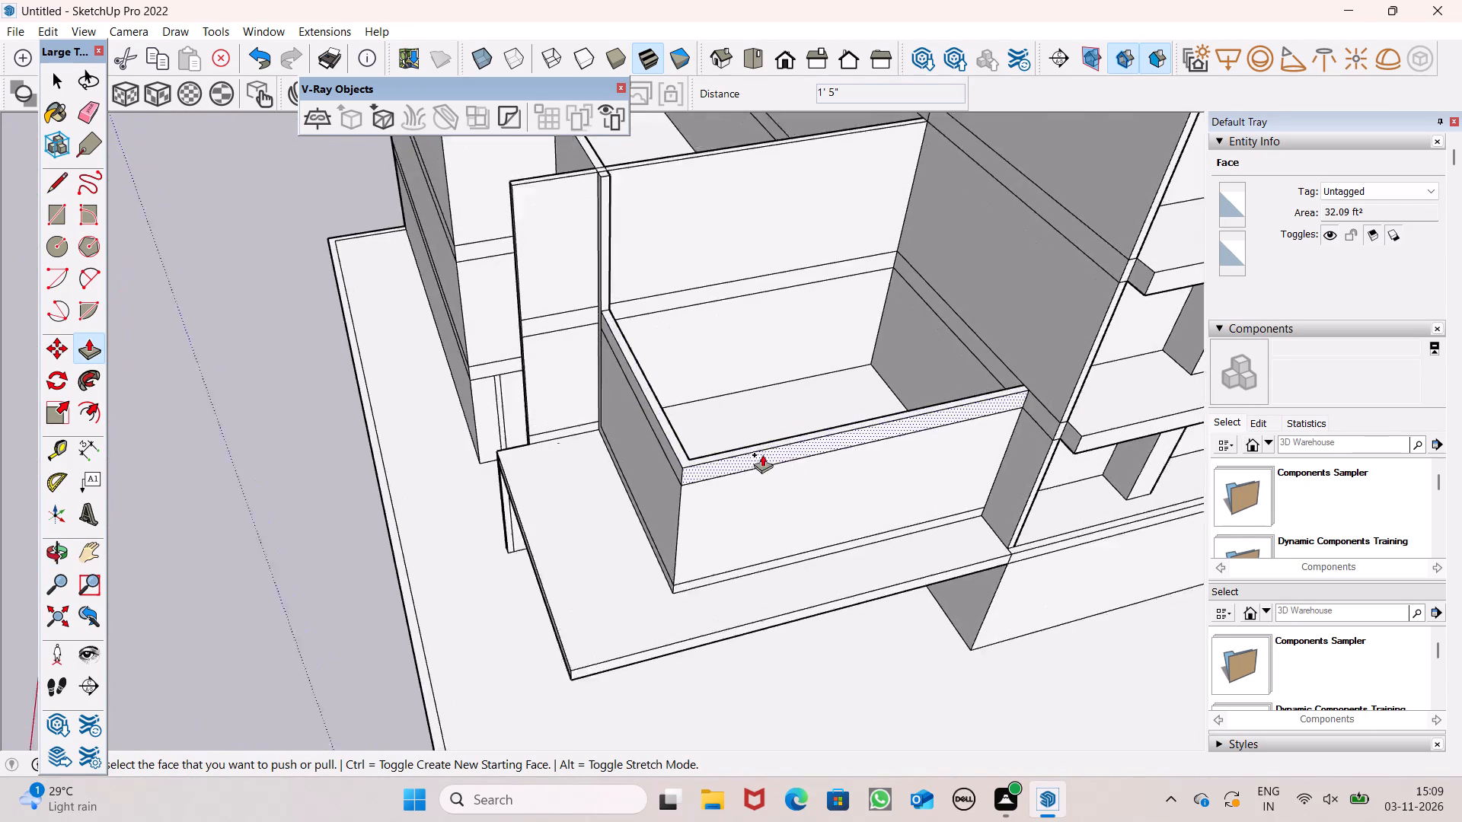
{"action": "scroll", "coordinate": [762, 454], "scroll_direction": "up", "scroll_amount": 2}
{"action": "scroll", "coordinate": [899, 242], "scroll_direction": "down", "scroll_amount": 5}
{"action": "scroll", "coordinate": [686, 387], "scroll_direction": "up", "scroll_amount": 6}
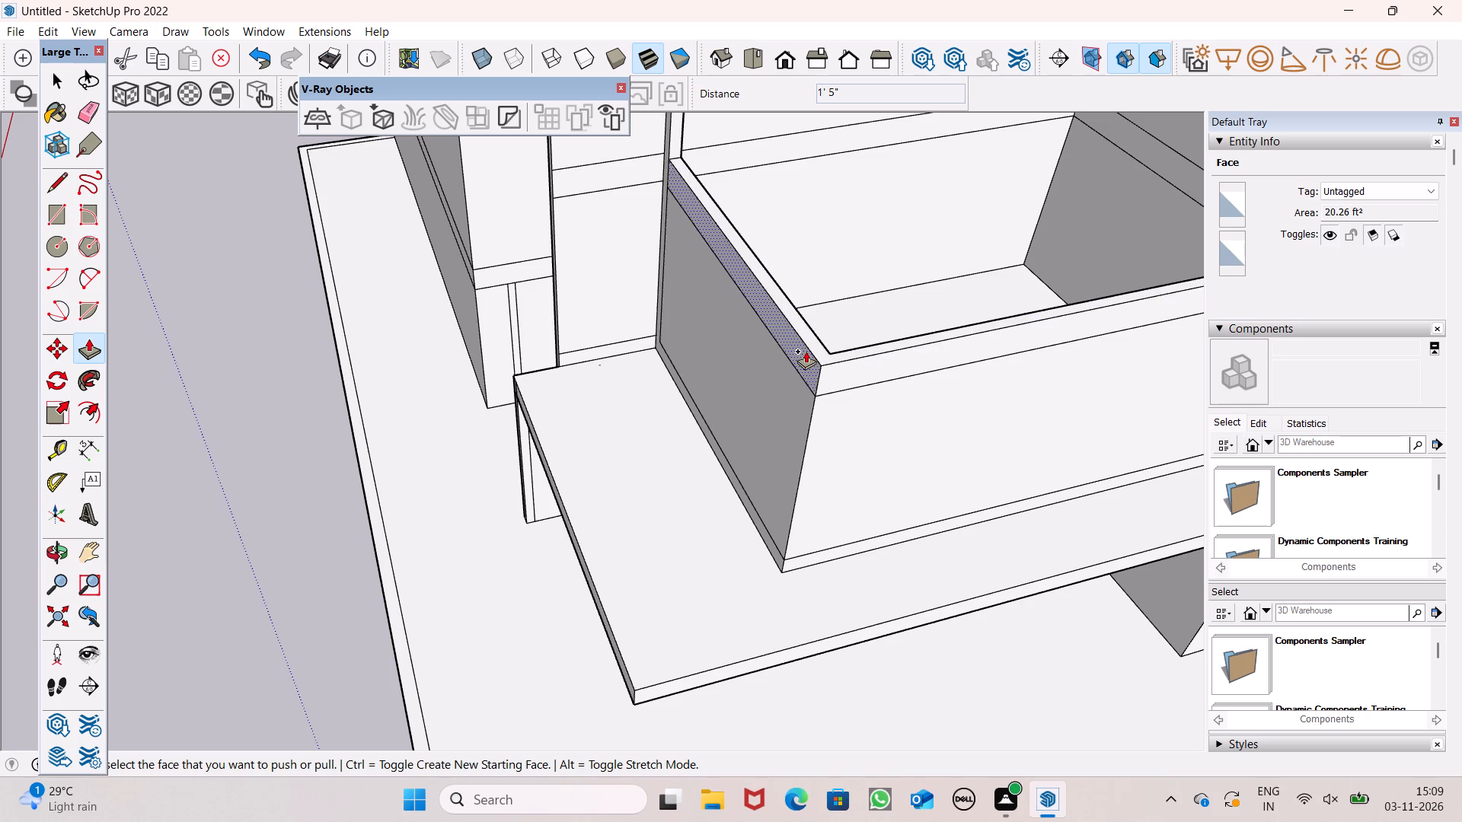
{"action": "left_click_drag", "start_coordinate": [822, 352], "coordinate": [825, 326]}
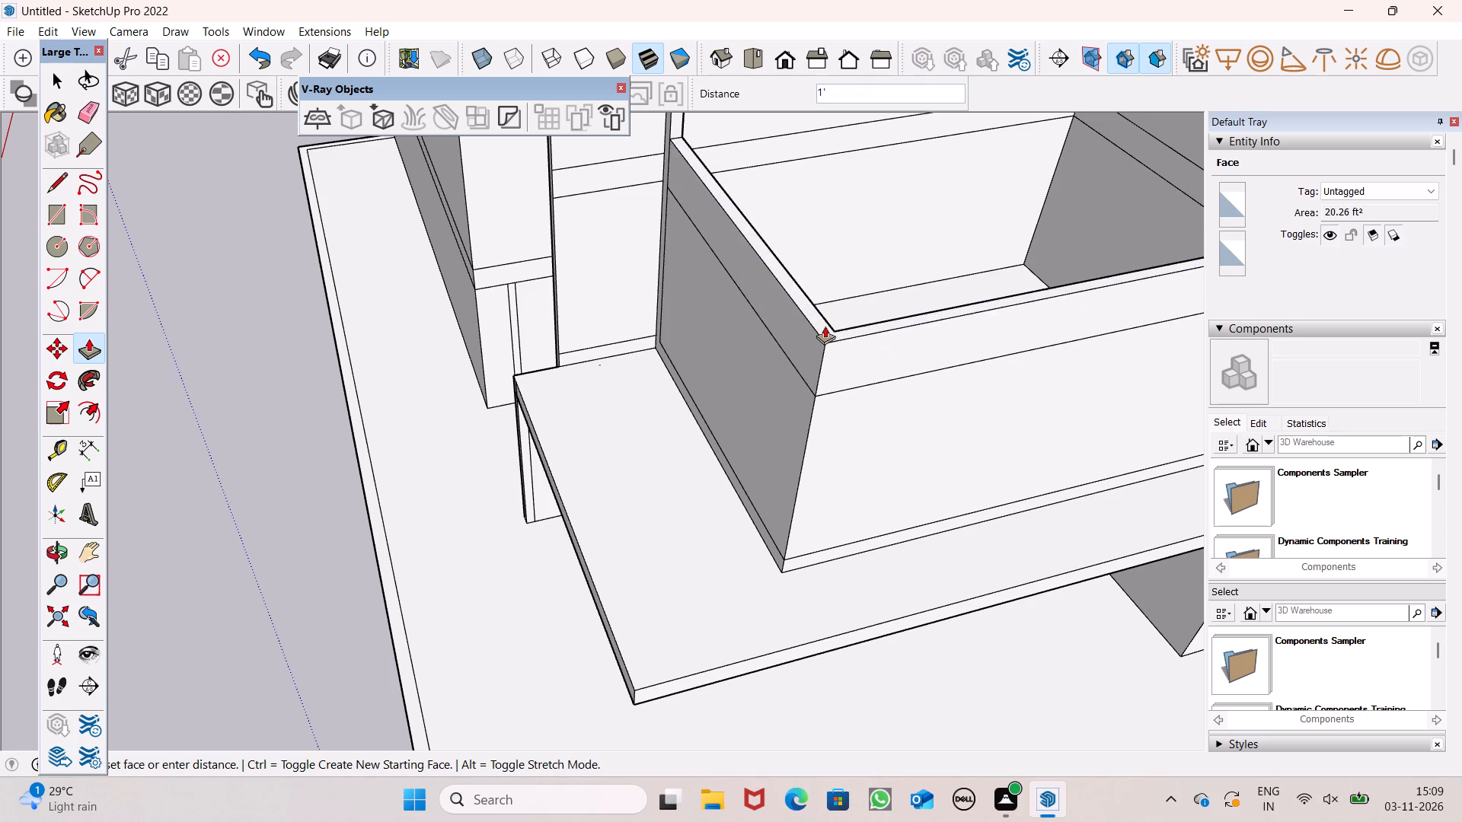
{"action": "left_click_drag", "start_coordinate": [825, 326], "coordinate": [825, 231]}
{"action": "type", "text": "10'"}
{"action": "key", "text": "Return"}
Examine the two-storey canopy enclosure against the whole building and its base.
{"action": "scroll", "coordinate": [772, 269], "scroll_direction": "down", "scroll_amount": 11}
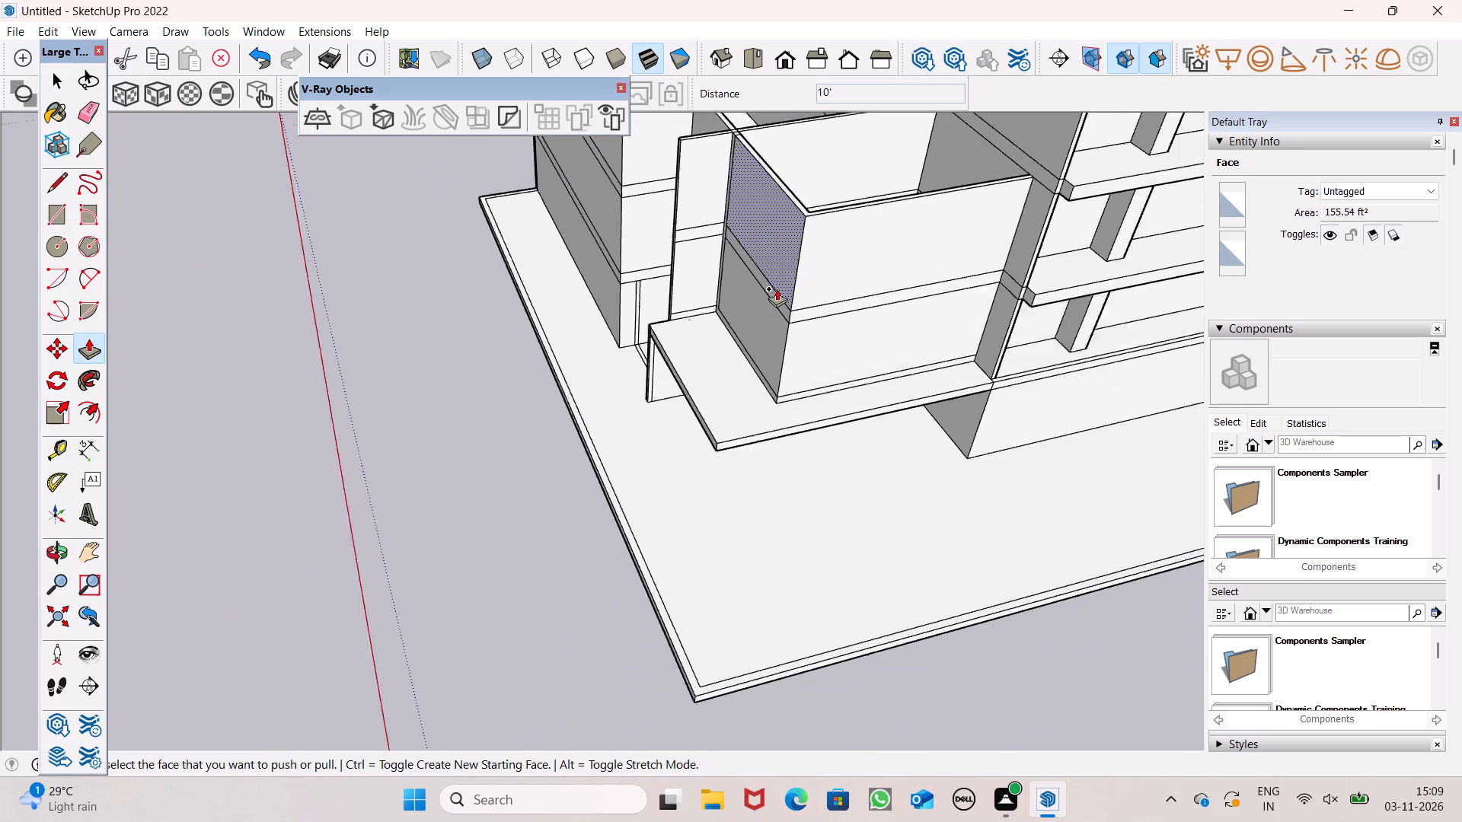
{"action": "scroll", "coordinate": [777, 288], "scroll_direction": "down", "scroll_amount": 2}
{"action": "middle_click_drag", "start_coordinate": [784, 279], "coordinate": [805, 244]}
{"action": "scroll", "coordinate": [847, 169], "scroll_direction": "down", "scroll_amount": 3}
{"action": "scroll", "coordinate": [847, 169], "scroll_direction": "up", "scroll_amount": 4}
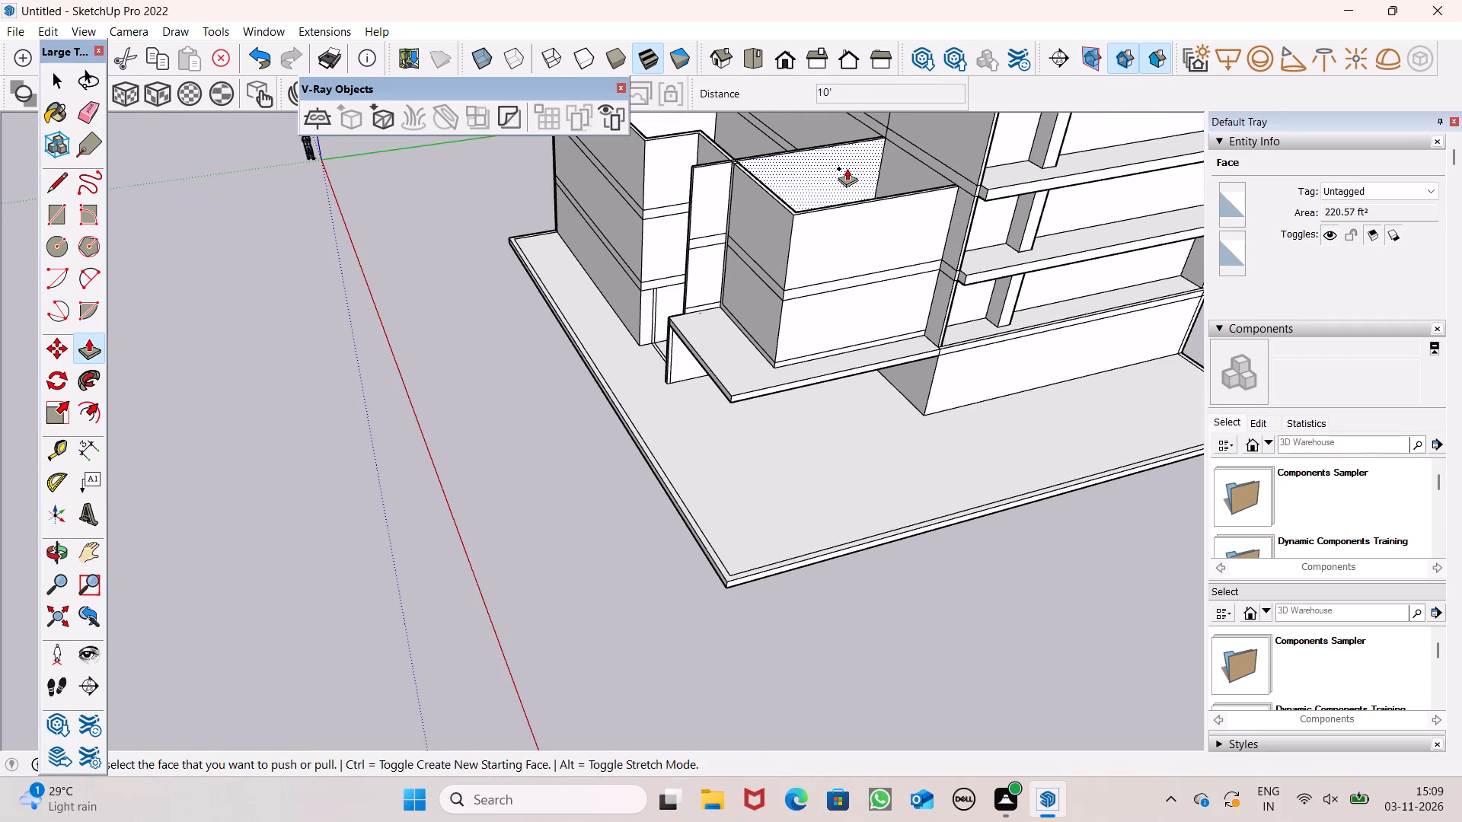
{"action": "scroll", "coordinate": [848, 185], "scroll_direction": "down", "scroll_amount": 2}
{"action": "scroll", "coordinate": [826, 332], "scroll_direction": "down", "scroll_amount": 2}
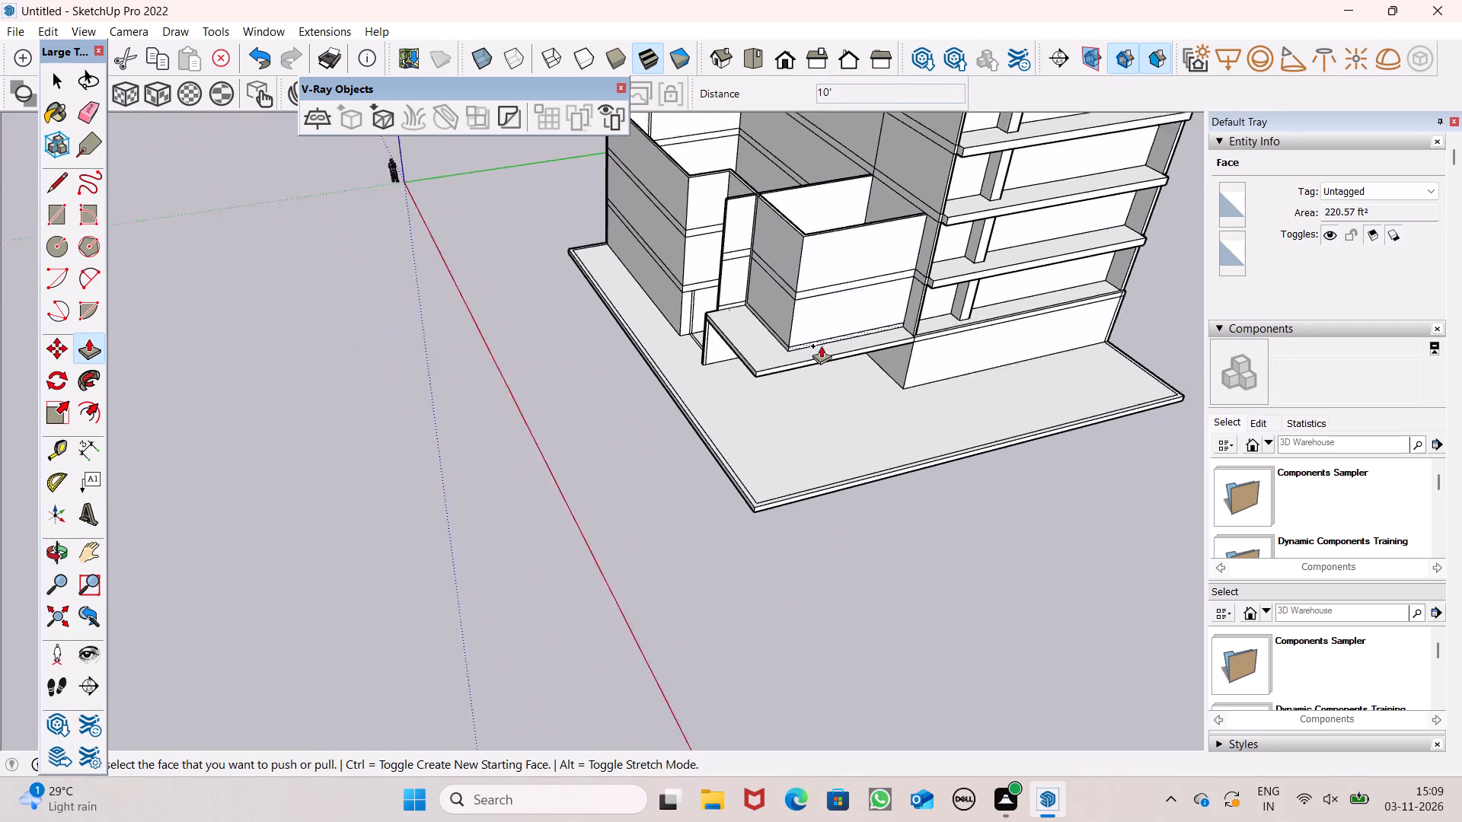
{"action": "scroll", "coordinate": [821, 346], "scroll_direction": "down", "scroll_amount": 2}
Push/Pull the L-shaped wall top up as a separate band, reaching the upper band line on the taller block's wall.
{"action": "scroll", "coordinate": [1027, 154], "scroll_direction": "up", "scroll_amount": 6}
{"action": "scroll", "coordinate": [768, 292], "scroll_direction": "down", "scroll_amount": 1}
{"action": "scroll", "coordinate": [768, 292], "scroll_direction": "up", "scroll_amount": 6}
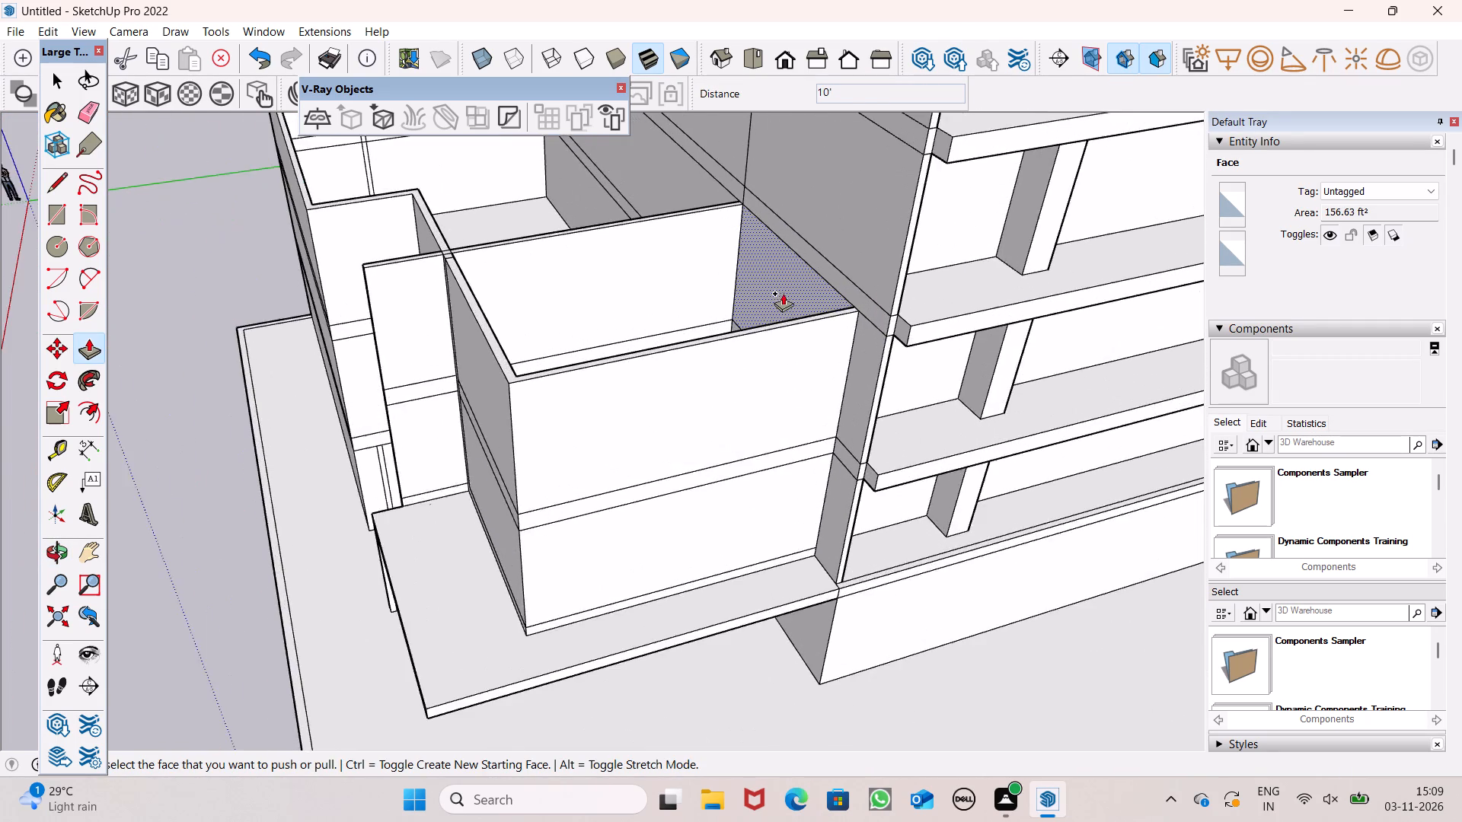
{"action": "scroll", "coordinate": [822, 294], "scroll_direction": "up", "scroll_amount": 7}
{"action": "left_click_drag", "start_coordinate": [861, 327], "coordinate": [888, 309]}
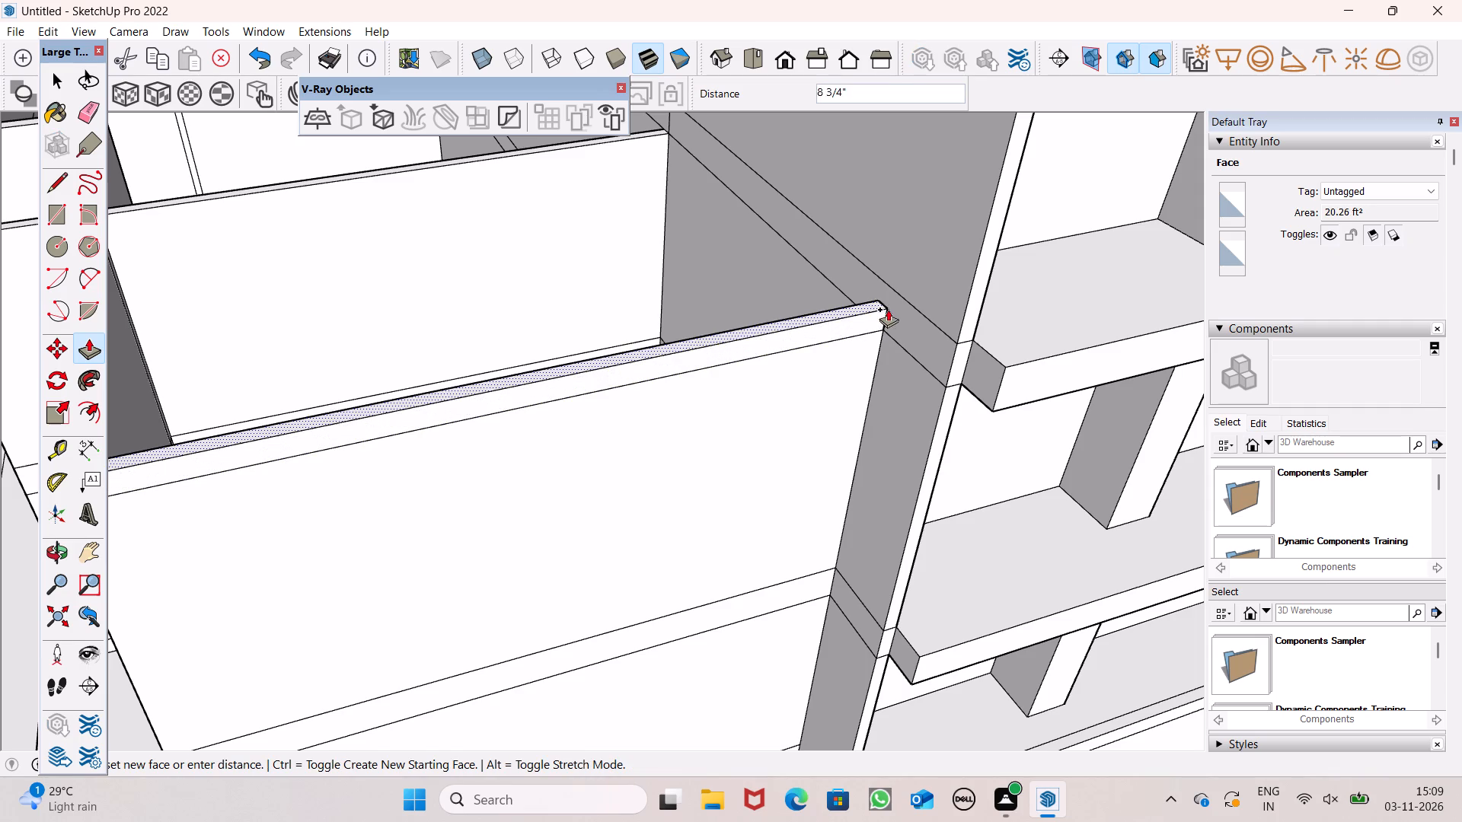
{"action": "left_click_drag", "start_coordinate": [888, 309], "coordinate": [901, 299]}
Push/Pull the top of the wall shared by the low block and the canopy enclosure upward 1' 5".
{"action": "scroll", "coordinate": [884, 352], "scroll_direction": "up", "scroll_amount": 1}
{"action": "scroll", "coordinate": [883, 352], "scroll_direction": "down", "scroll_amount": 6}
{"action": "middle_click_drag", "start_coordinate": [729, 338], "coordinate": [740, 388]}
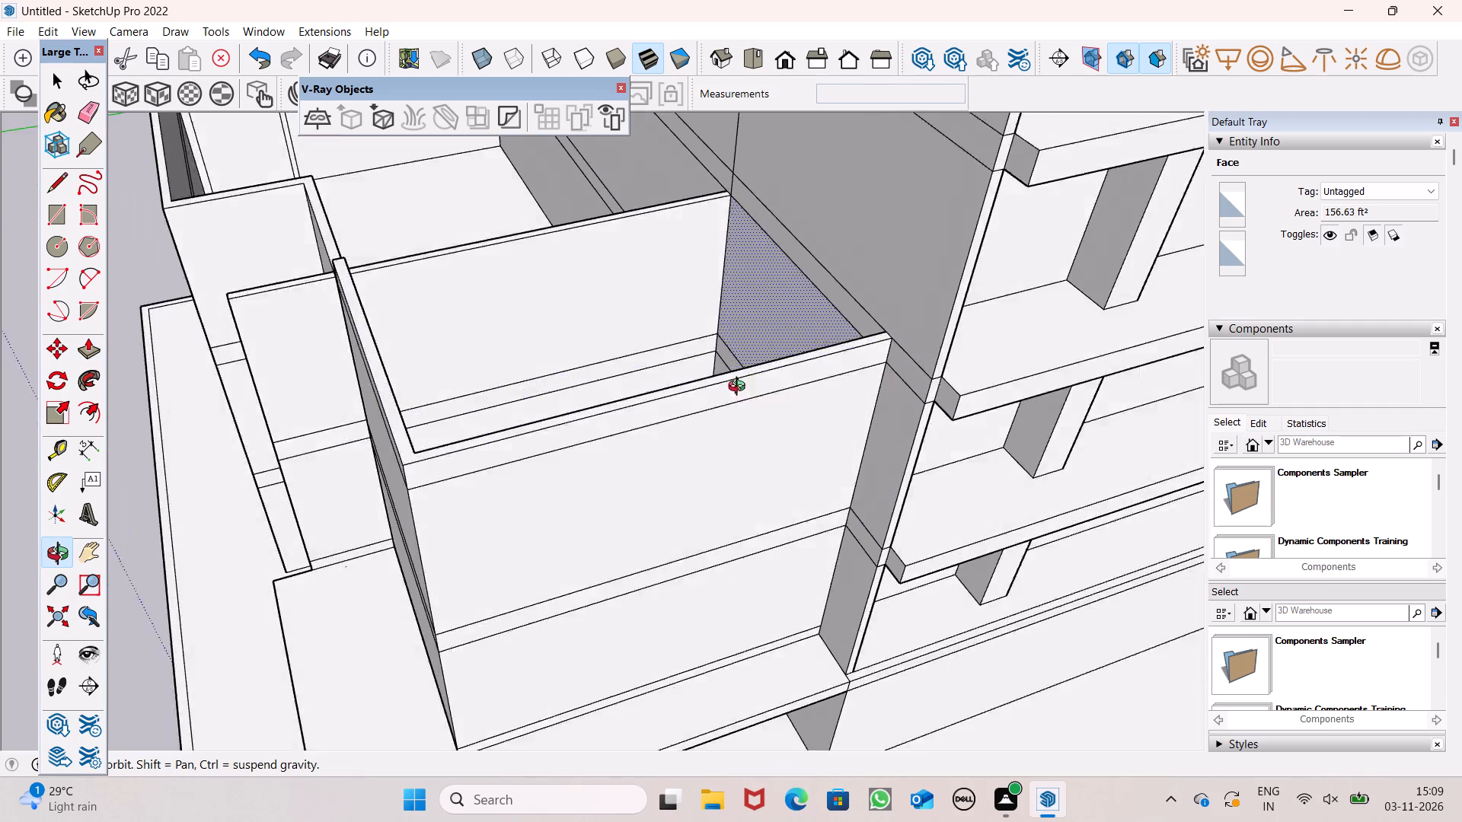
{"action": "middle_click_drag", "start_coordinate": [740, 388], "coordinate": [1119, 384]}
{"action": "scroll", "coordinate": [552, 174], "scroll_direction": "up", "scroll_amount": 6}
{"action": "left_click_drag", "start_coordinate": [568, 182], "coordinate": [586, 163]}
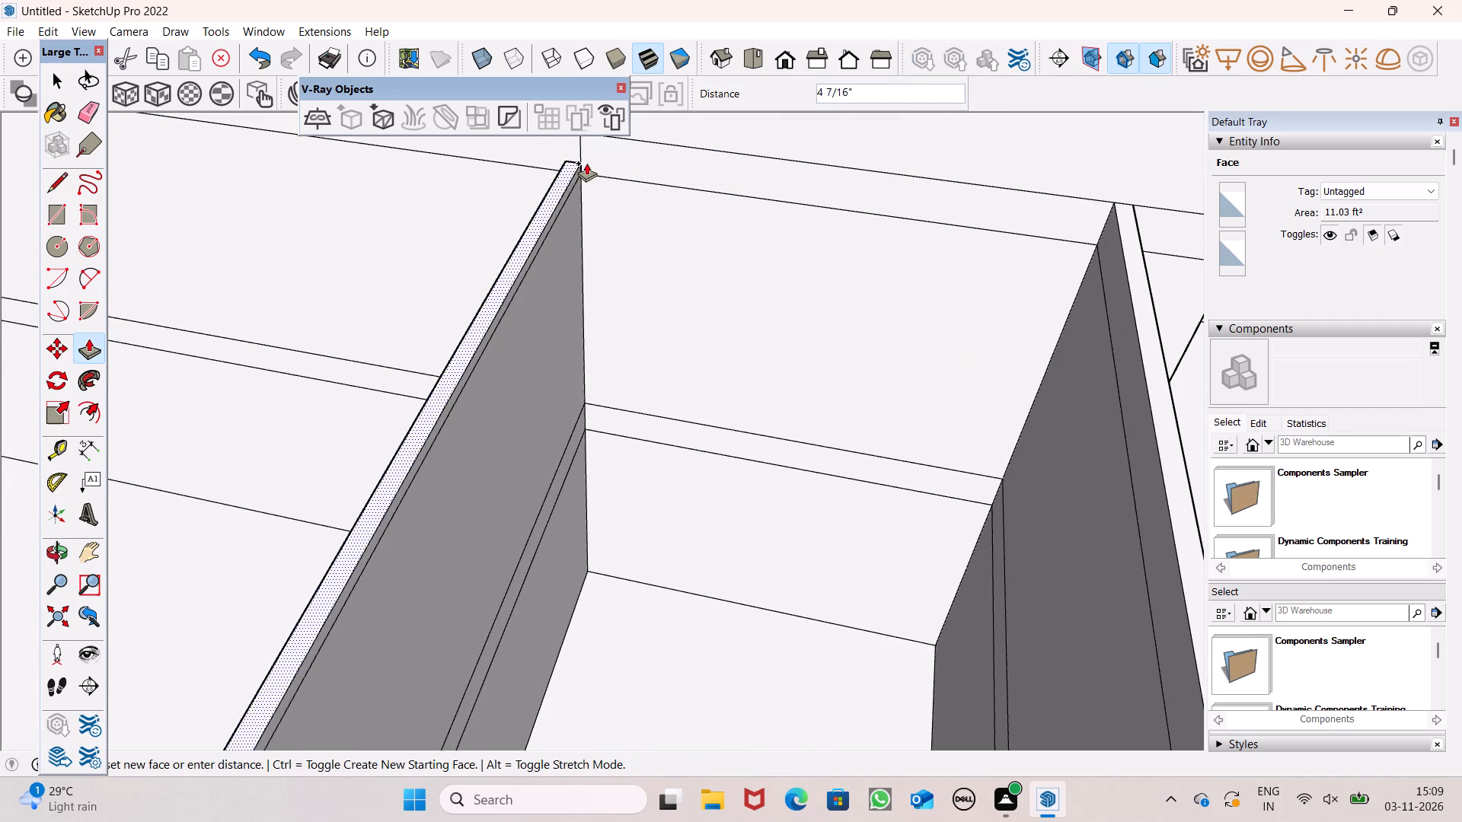
{"action": "left_click_drag", "start_coordinate": [586, 163], "coordinate": [615, 135]}
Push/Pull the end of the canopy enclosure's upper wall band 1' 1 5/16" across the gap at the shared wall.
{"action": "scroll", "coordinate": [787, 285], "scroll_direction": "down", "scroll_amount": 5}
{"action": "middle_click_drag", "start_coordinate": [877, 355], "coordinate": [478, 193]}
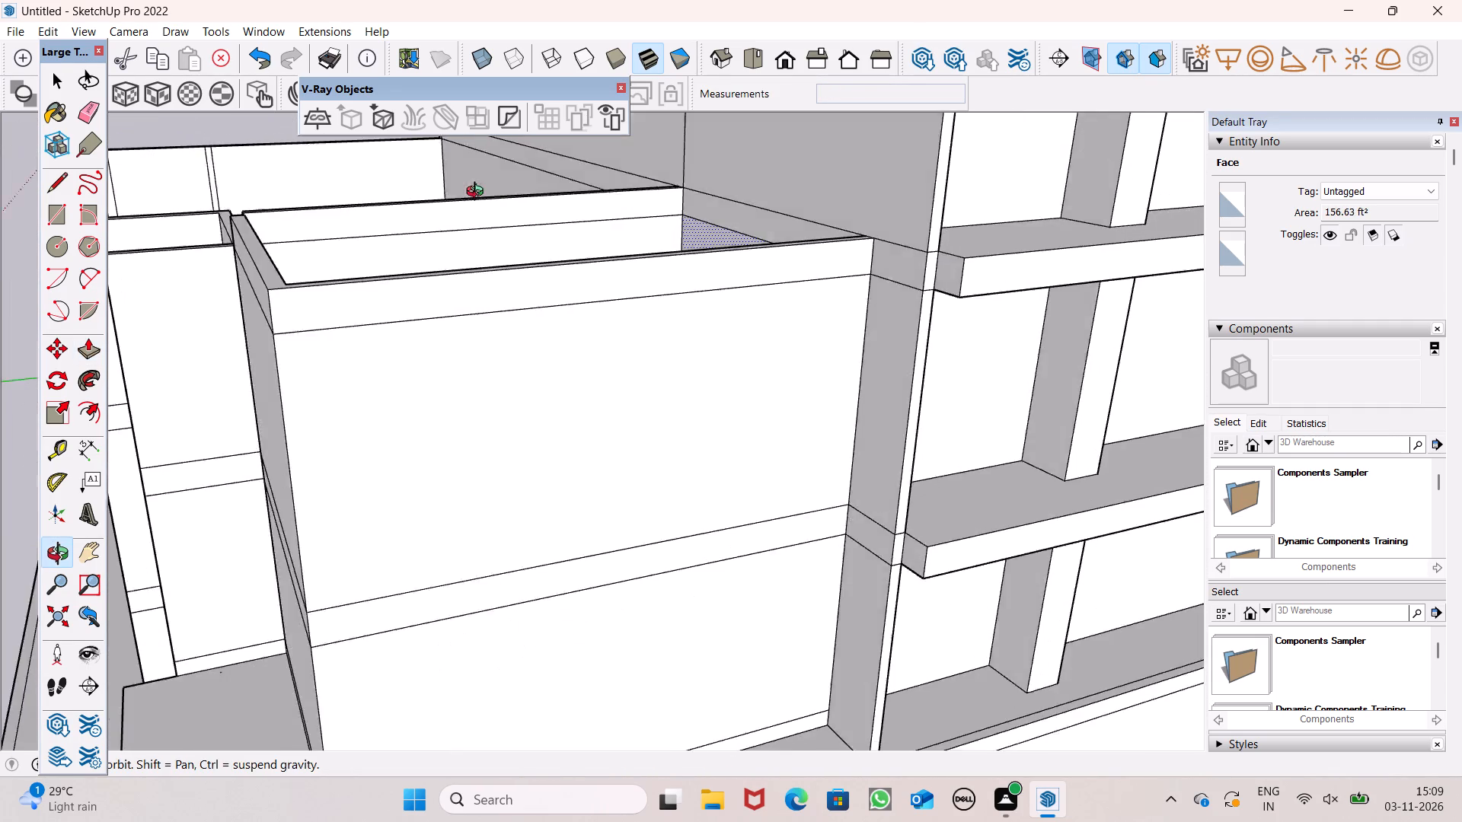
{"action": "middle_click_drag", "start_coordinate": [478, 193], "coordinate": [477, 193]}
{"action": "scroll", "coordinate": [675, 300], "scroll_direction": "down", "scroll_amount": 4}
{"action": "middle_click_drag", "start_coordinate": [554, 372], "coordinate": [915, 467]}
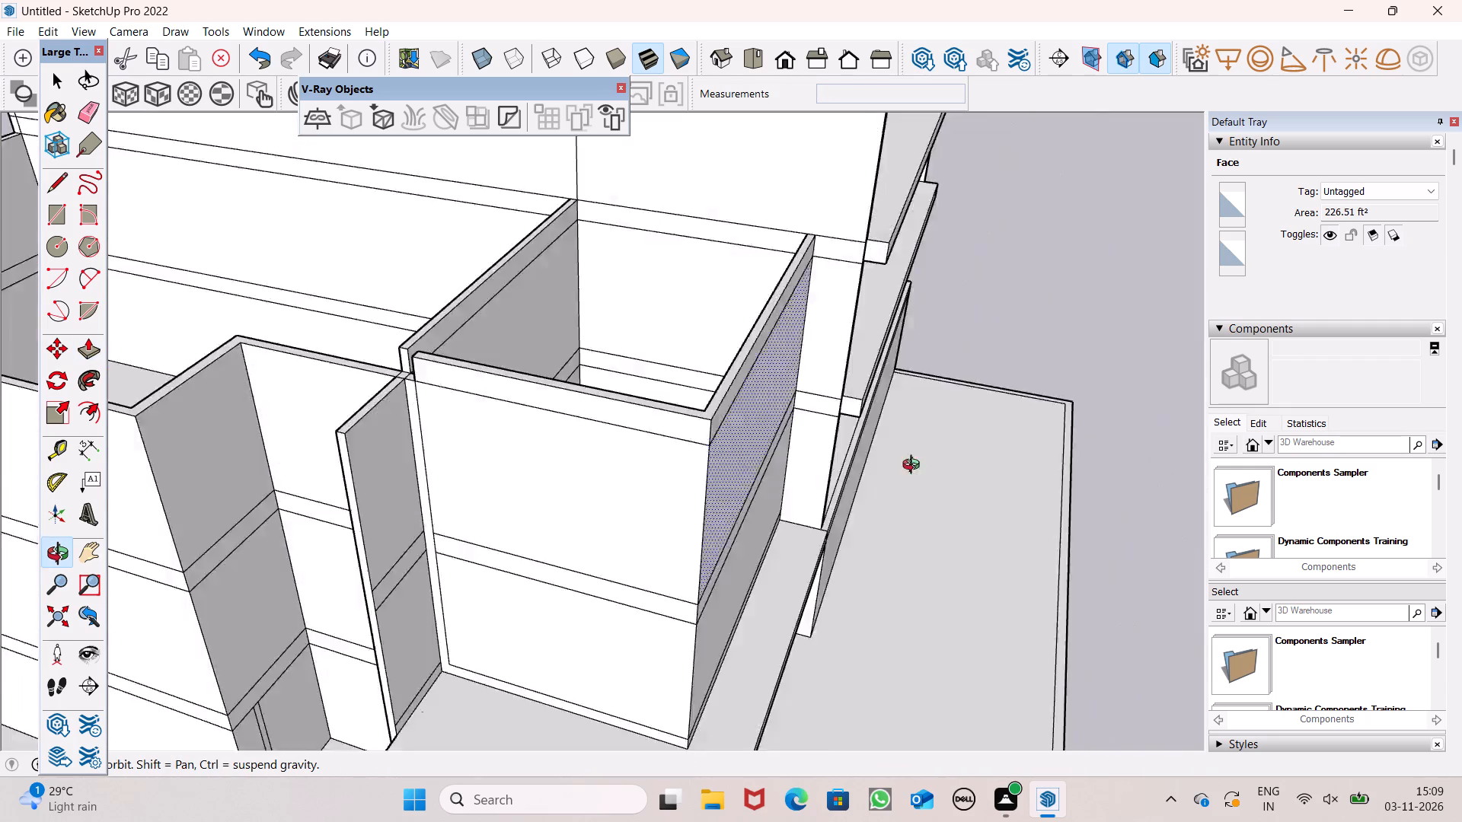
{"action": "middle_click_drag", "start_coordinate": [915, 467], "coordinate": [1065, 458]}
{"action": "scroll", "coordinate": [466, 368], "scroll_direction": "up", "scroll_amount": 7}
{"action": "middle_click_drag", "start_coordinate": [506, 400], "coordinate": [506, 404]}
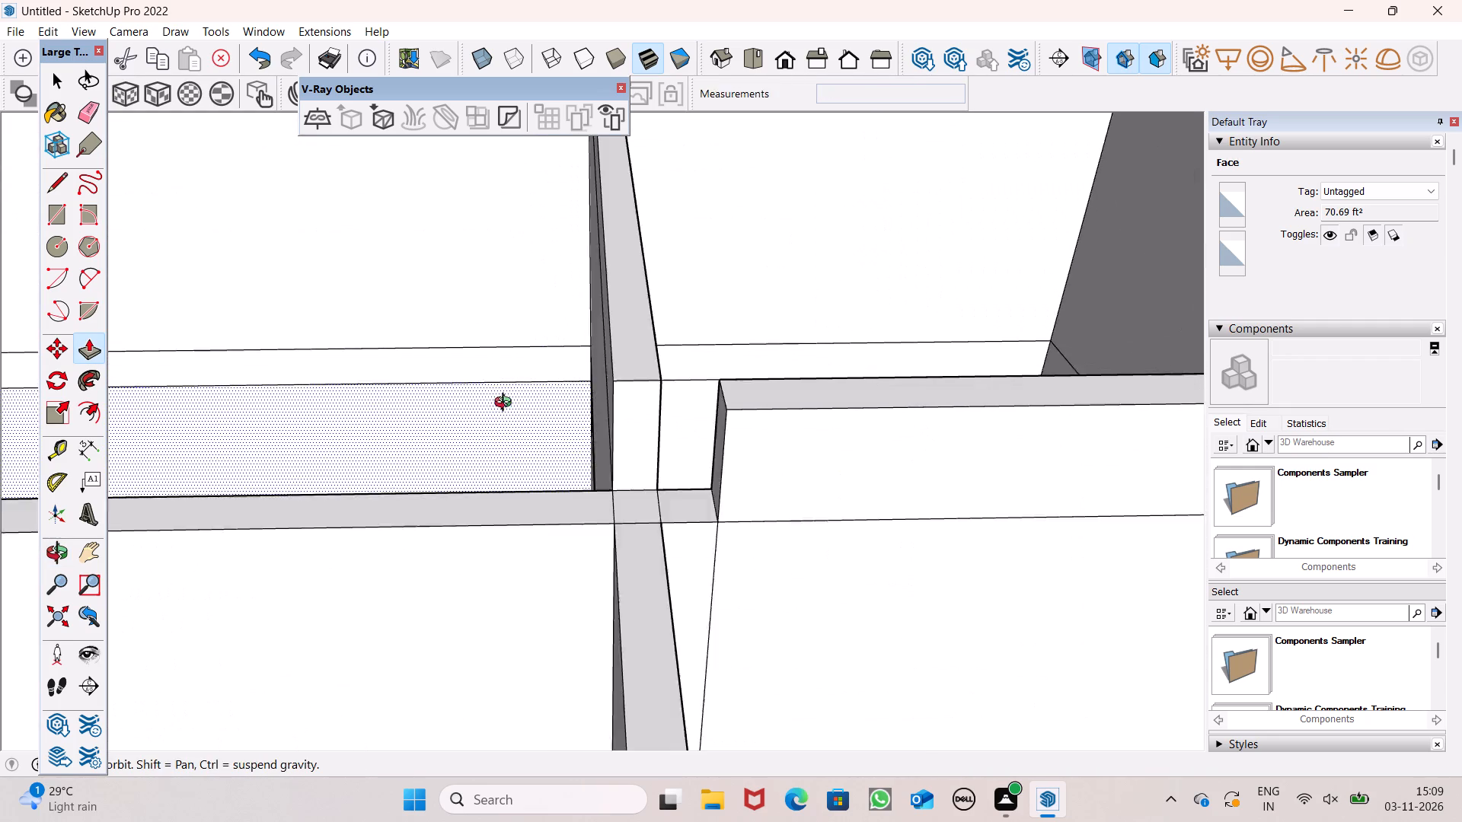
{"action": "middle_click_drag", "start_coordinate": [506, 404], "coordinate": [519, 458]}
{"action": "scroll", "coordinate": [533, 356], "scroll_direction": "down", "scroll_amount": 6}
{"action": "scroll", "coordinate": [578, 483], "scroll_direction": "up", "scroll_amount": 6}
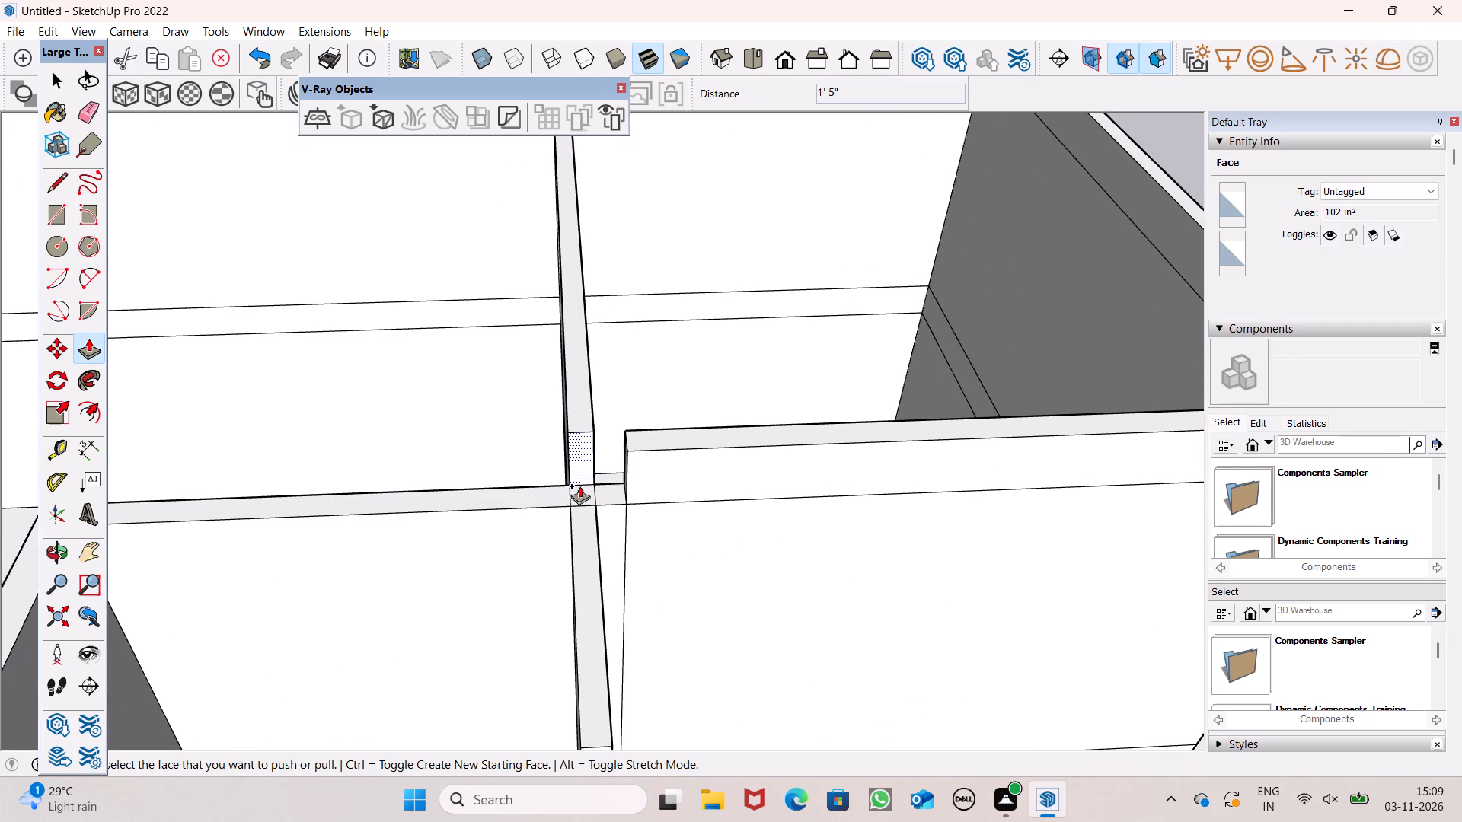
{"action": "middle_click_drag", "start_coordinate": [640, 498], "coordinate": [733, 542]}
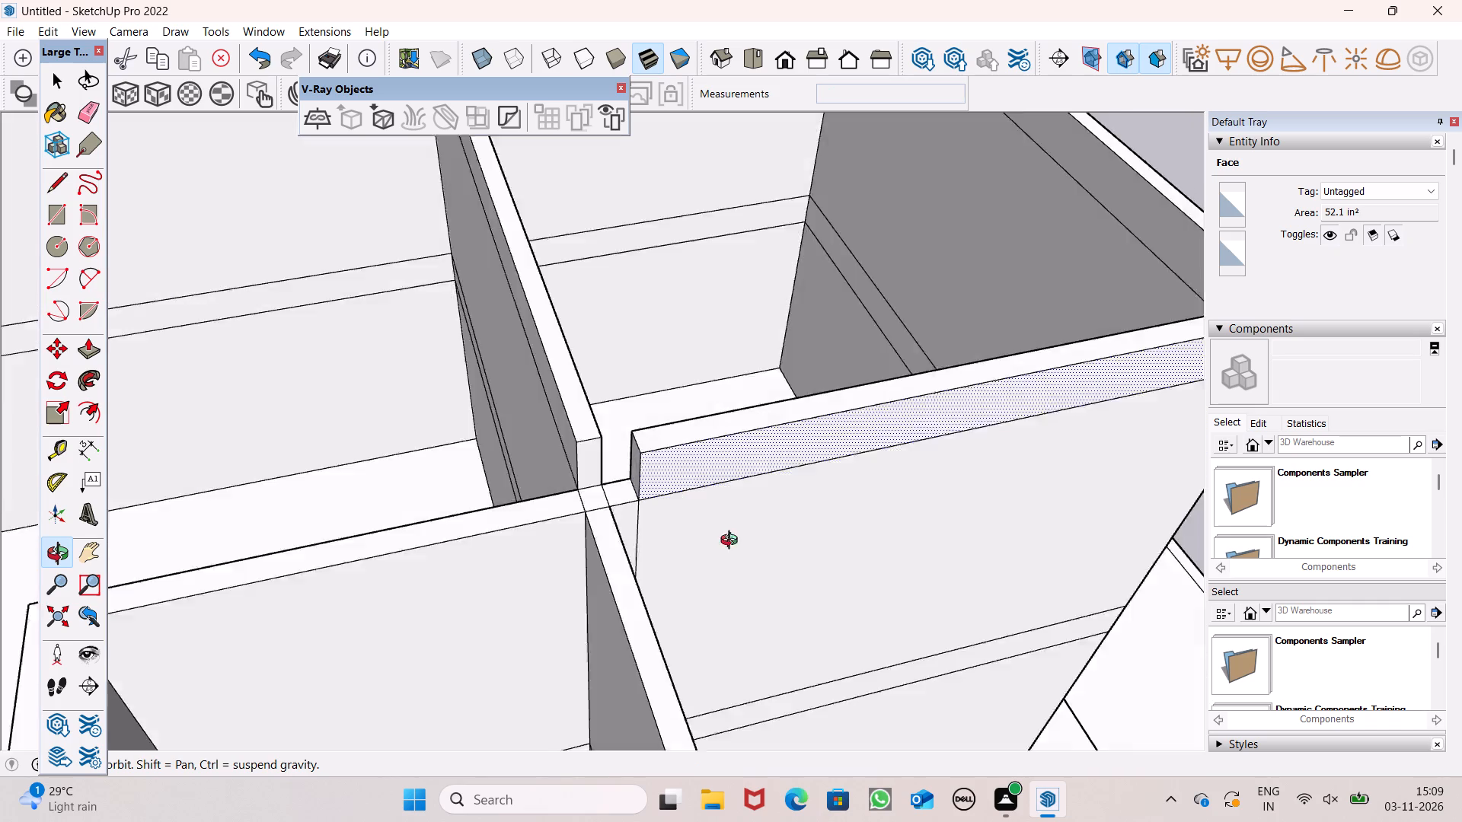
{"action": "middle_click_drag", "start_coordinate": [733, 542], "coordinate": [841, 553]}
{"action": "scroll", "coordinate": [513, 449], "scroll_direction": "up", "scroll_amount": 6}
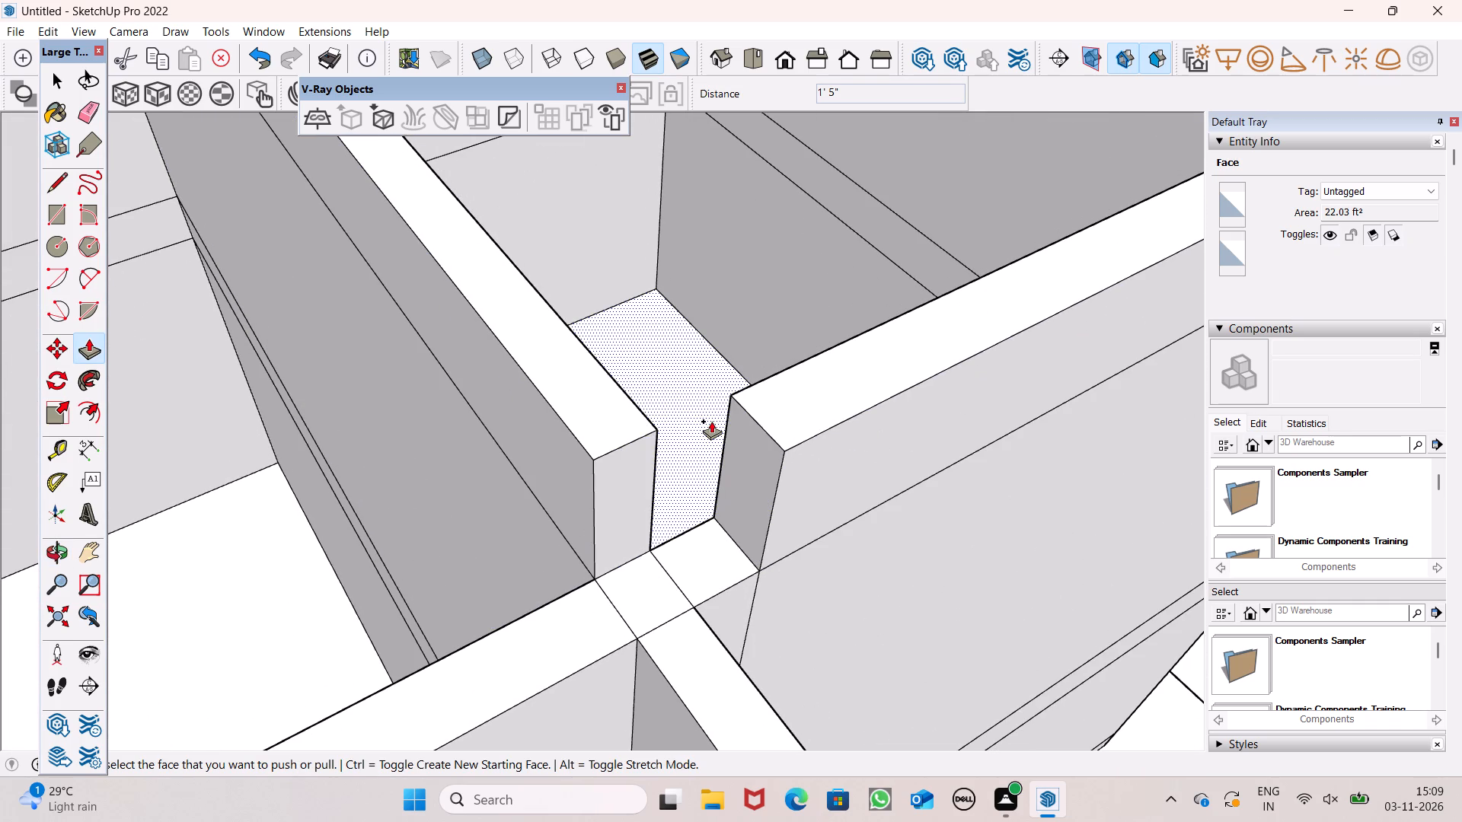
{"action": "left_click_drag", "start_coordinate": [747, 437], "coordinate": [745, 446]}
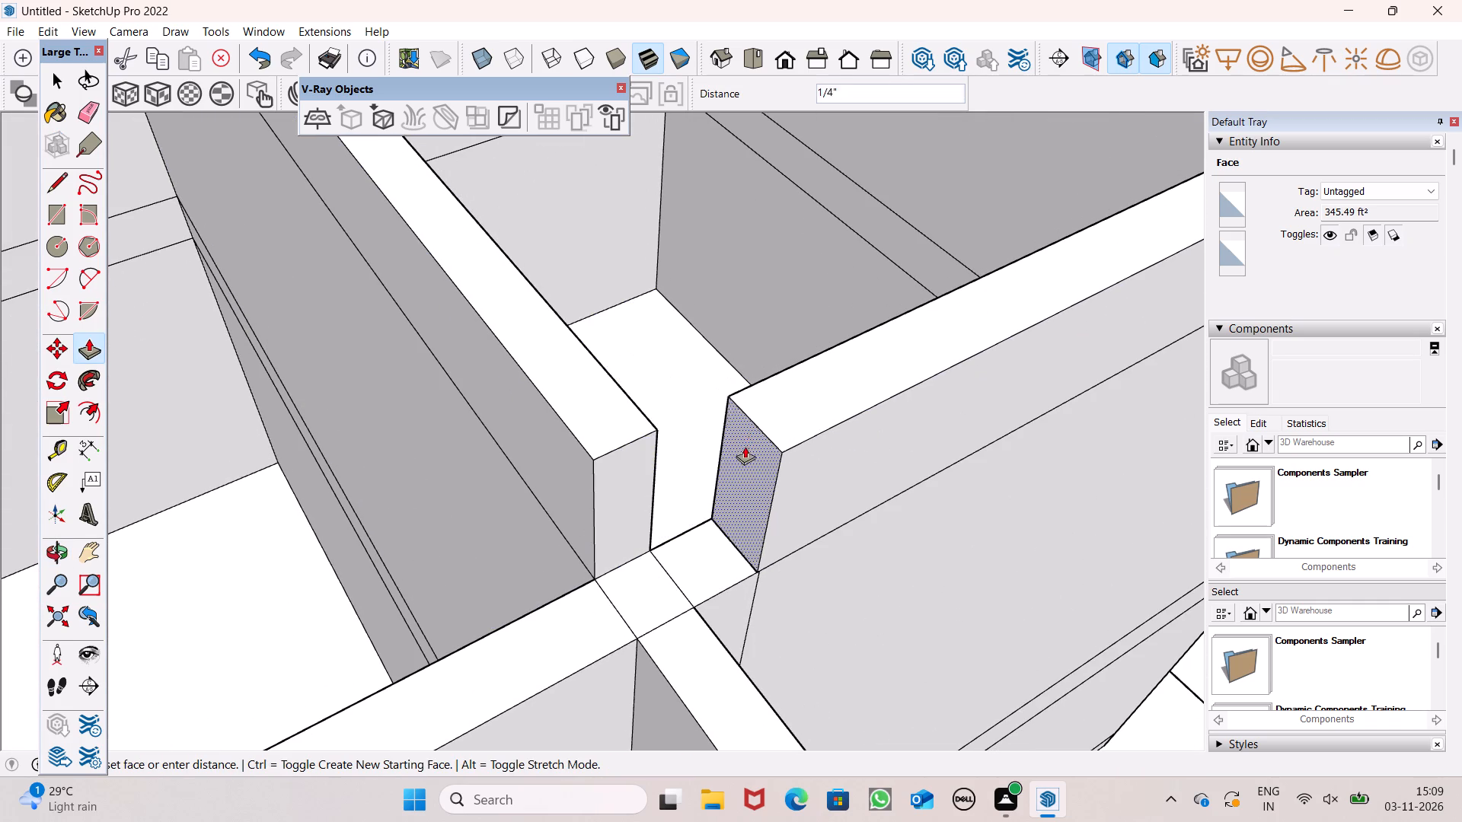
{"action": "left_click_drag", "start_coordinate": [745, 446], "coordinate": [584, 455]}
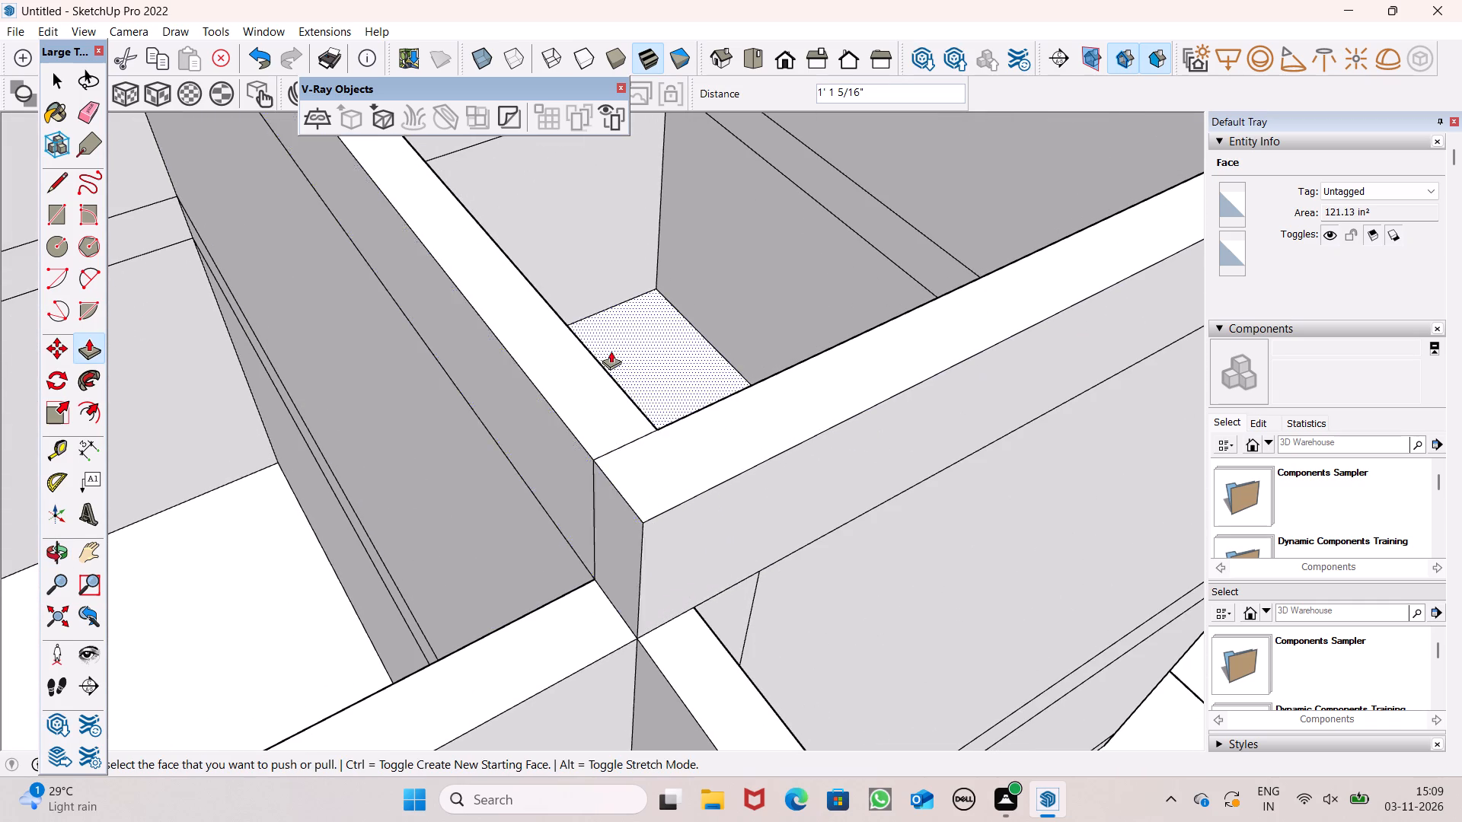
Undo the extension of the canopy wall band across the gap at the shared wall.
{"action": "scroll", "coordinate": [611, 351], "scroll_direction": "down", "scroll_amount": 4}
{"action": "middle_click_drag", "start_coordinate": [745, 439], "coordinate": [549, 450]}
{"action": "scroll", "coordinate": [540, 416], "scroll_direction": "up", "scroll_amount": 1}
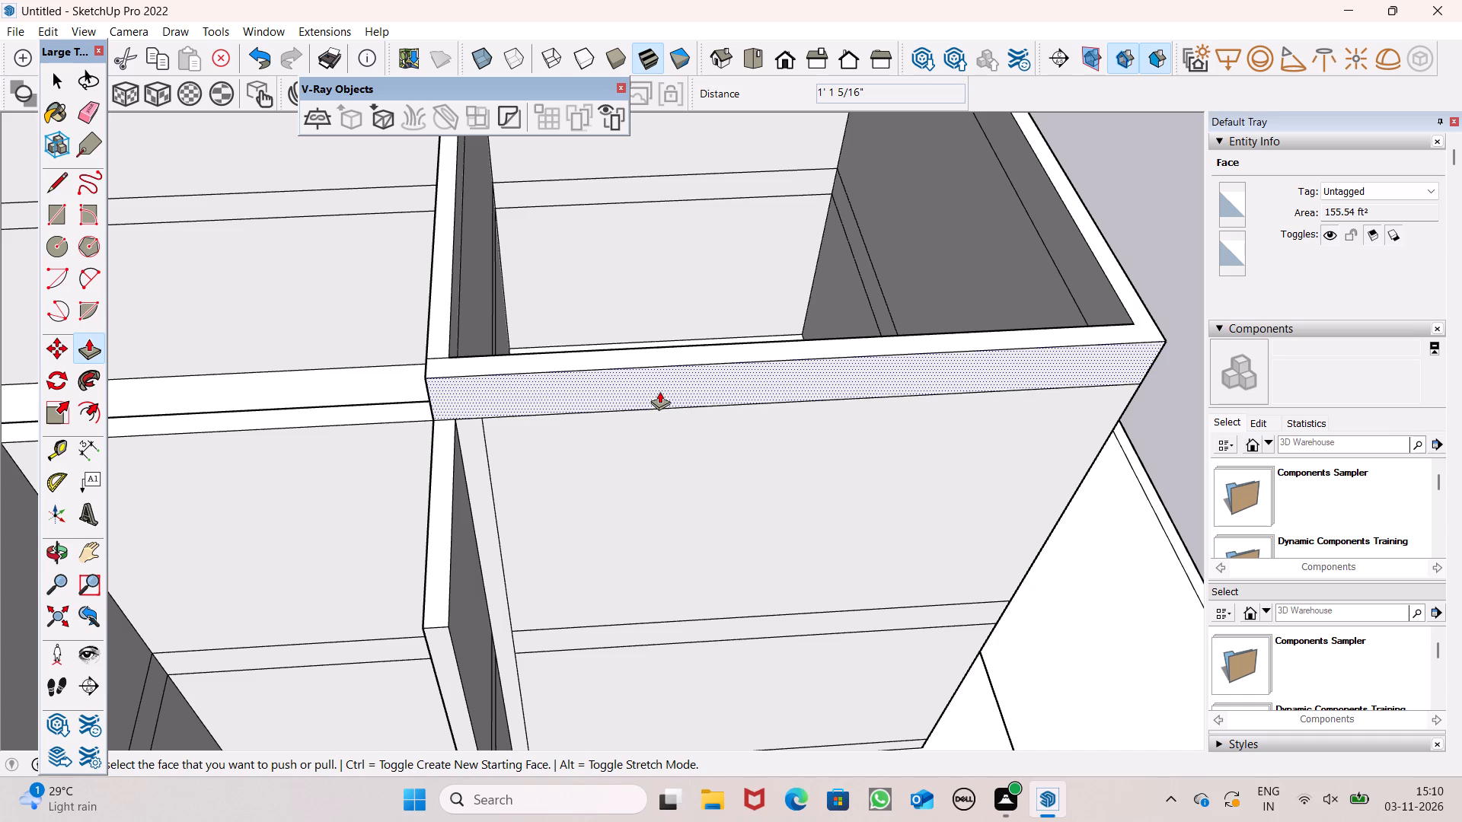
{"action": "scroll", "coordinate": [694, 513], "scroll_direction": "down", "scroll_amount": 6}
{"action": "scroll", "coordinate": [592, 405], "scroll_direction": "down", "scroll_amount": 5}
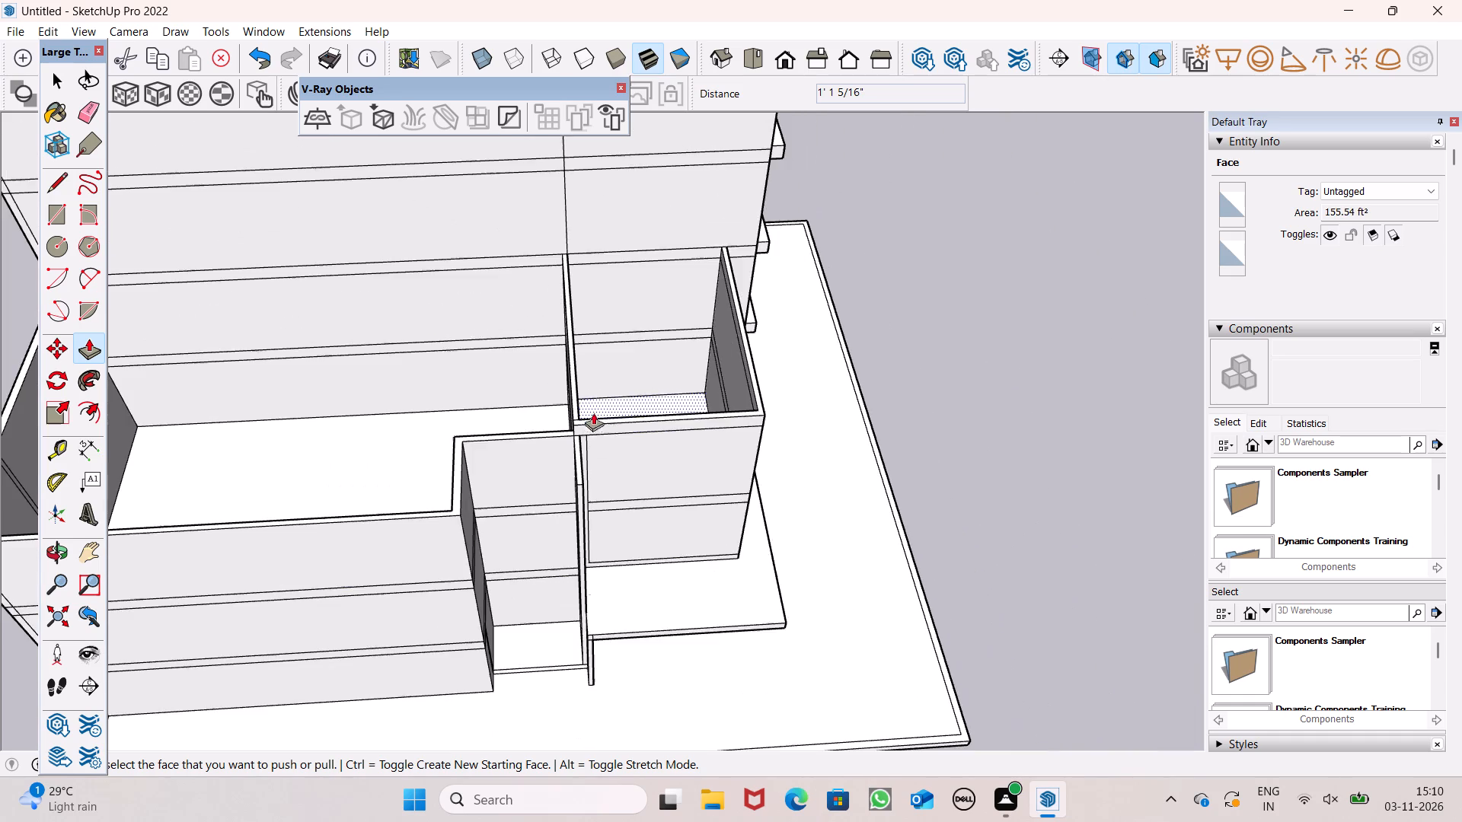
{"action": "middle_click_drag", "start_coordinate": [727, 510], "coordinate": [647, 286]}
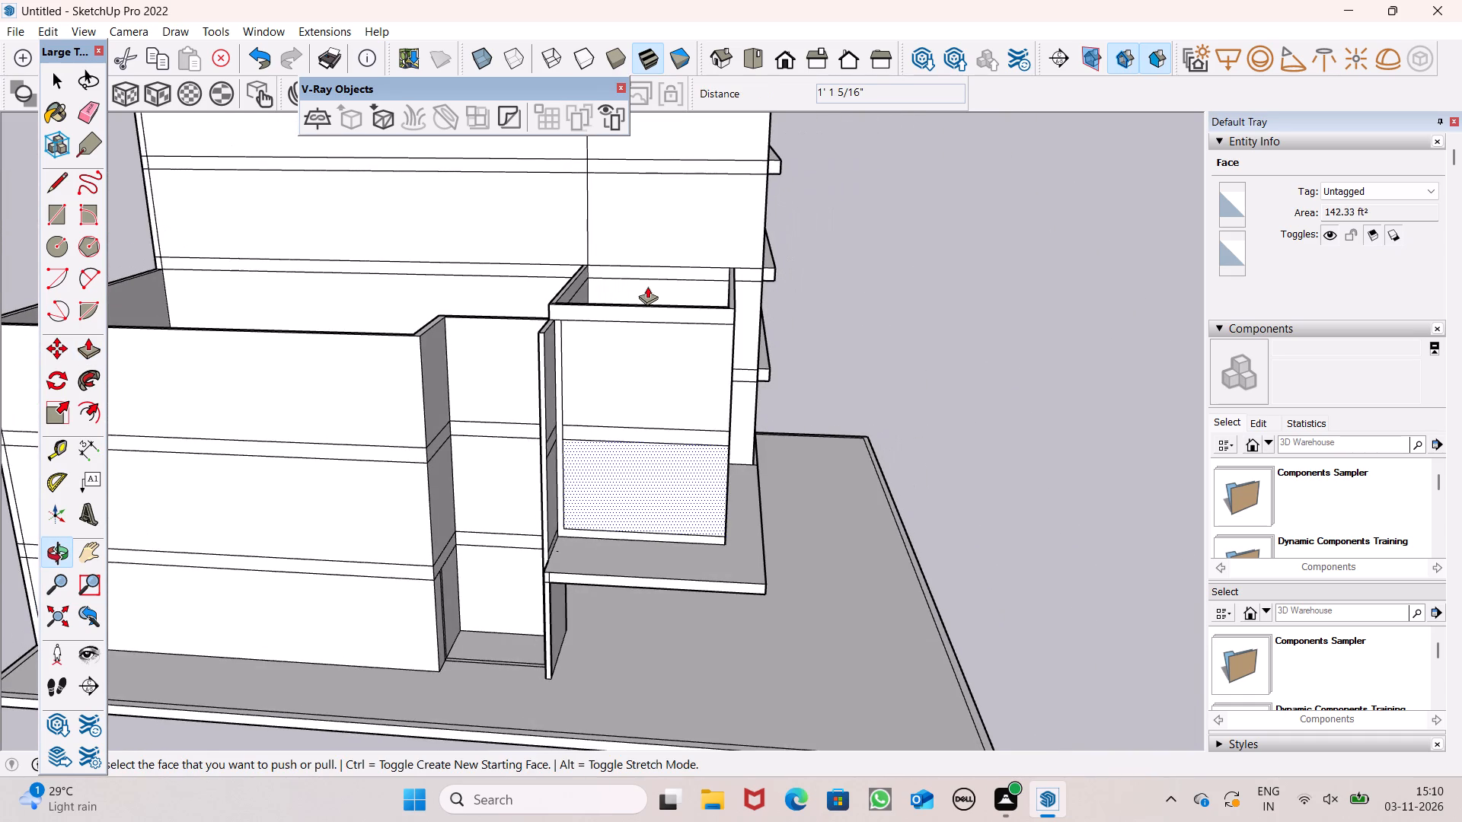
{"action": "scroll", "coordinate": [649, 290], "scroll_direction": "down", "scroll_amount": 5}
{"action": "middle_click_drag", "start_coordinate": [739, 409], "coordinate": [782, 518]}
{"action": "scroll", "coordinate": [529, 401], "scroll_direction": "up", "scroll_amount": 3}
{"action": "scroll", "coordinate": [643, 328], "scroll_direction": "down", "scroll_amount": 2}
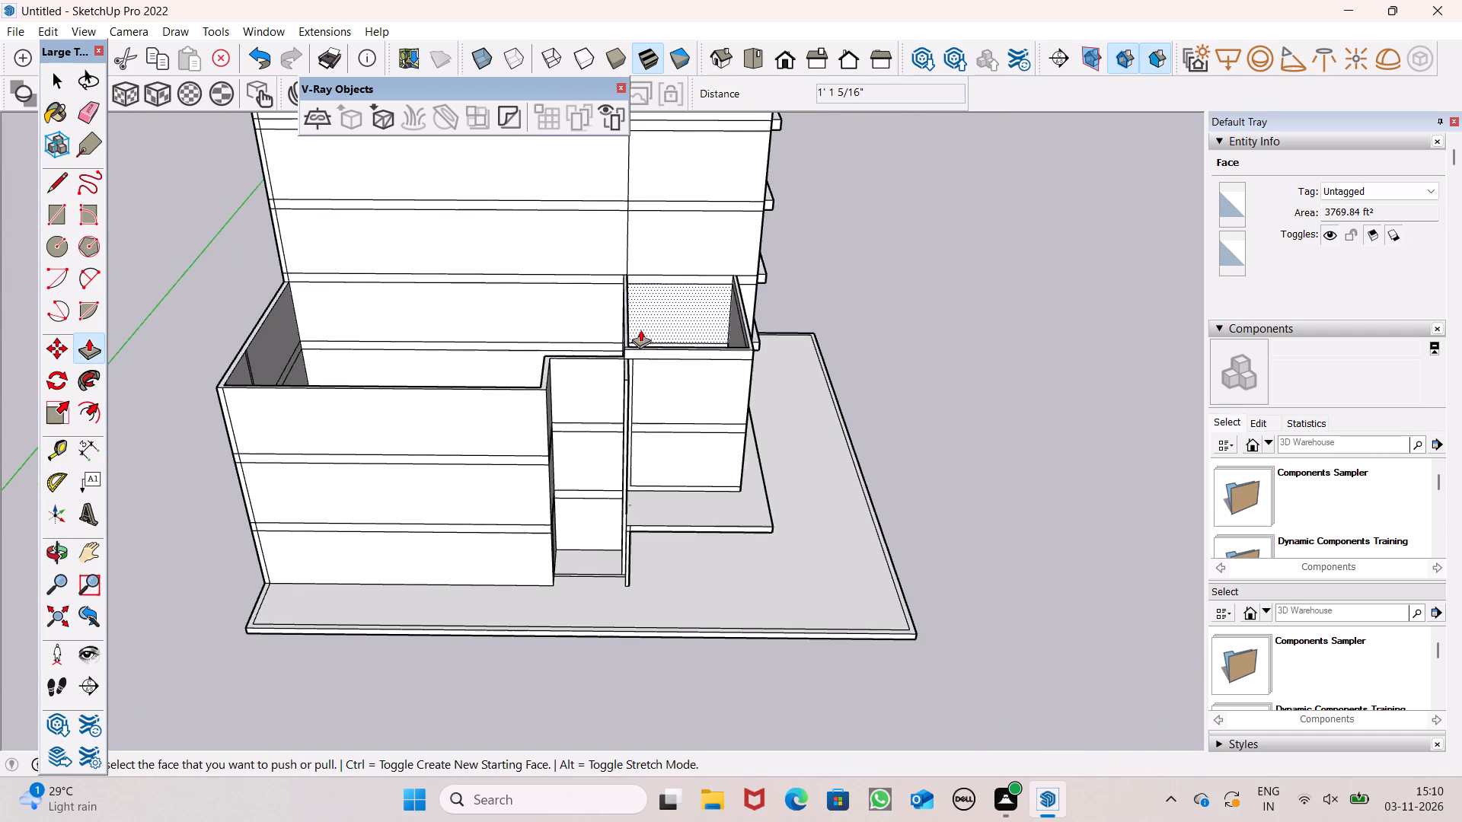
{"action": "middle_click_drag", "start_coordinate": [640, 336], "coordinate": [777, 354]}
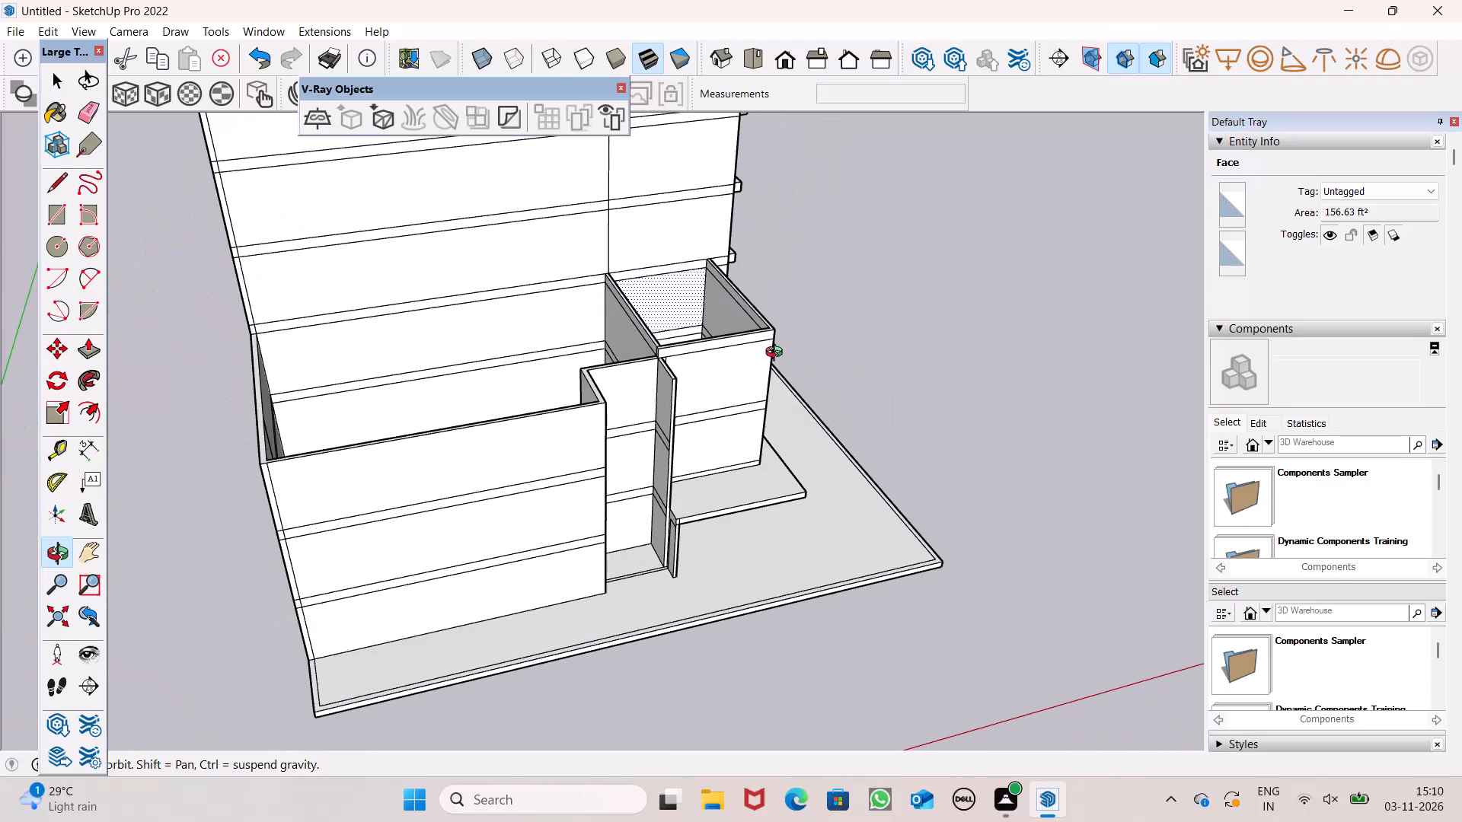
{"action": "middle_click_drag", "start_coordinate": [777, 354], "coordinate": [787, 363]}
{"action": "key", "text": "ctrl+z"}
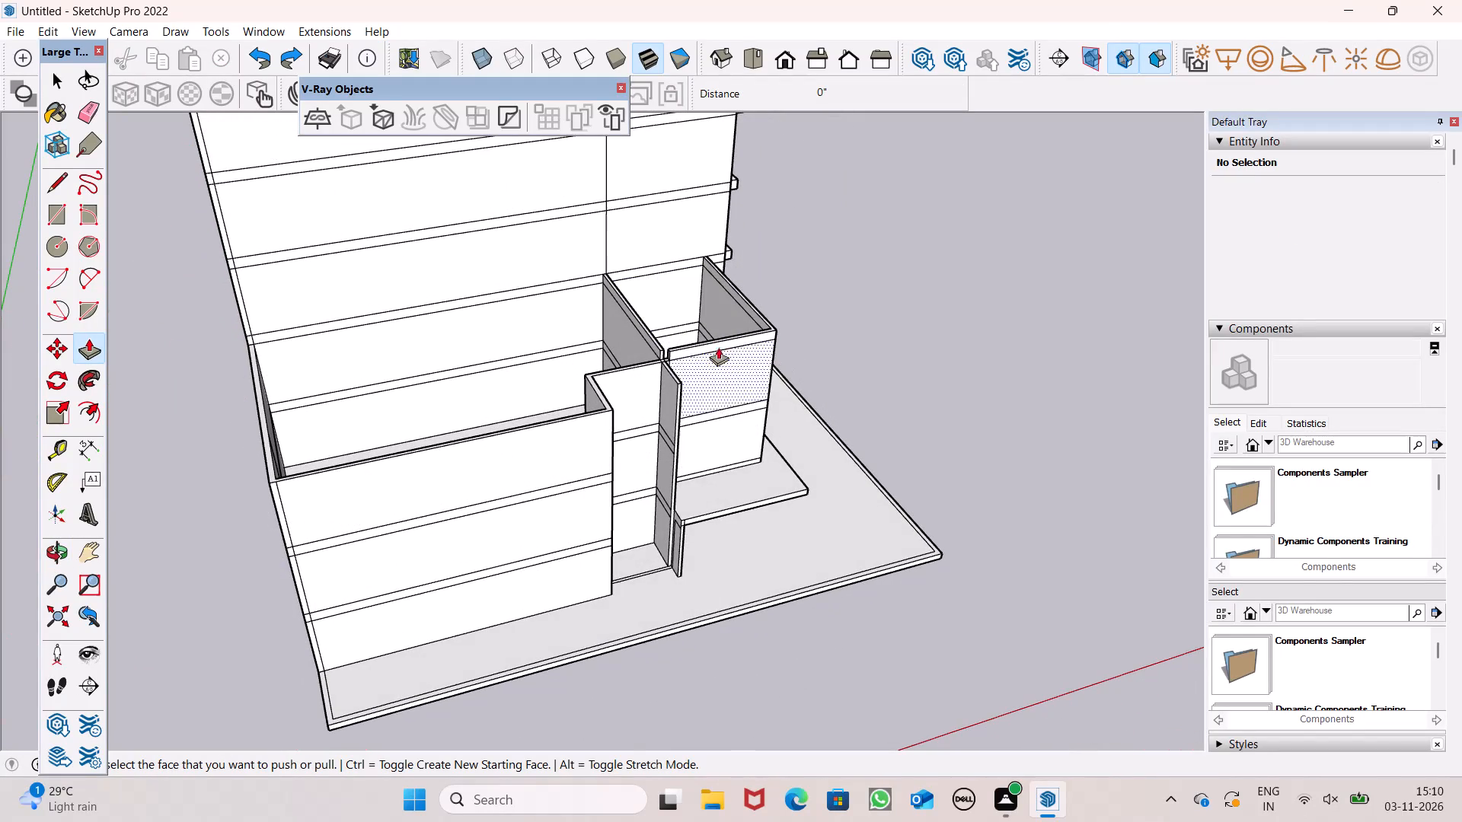
Push/Pull the low block's stepped wall top up 1' 5" as a separate band, level with the shared wall's top.
{"action": "scroll", "coordinate": [622, 368], "scroll_direction": "up", "scroll_amount": 6}
{"action": "scroll", "coordinate": [634, 374], "scroll_direction": "down", "scroll_amount": 4}
{"action": "middle_click_drag", "start_coordinate": [533, 451], "coordinate": [736, 430]}
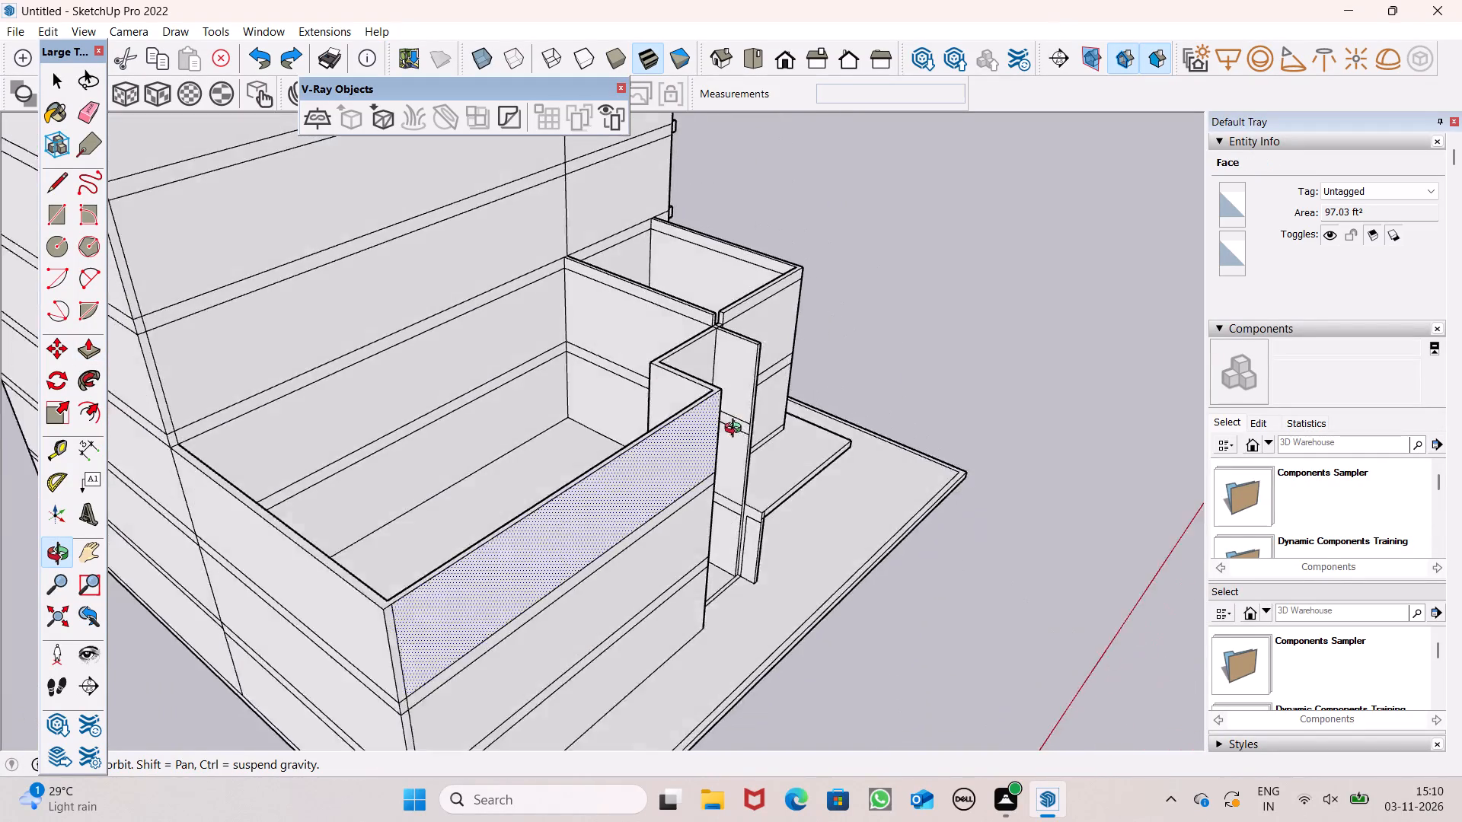
{"action": "middle_click_drag", "start_coordinate": [736, 430], "coordinate": [867, 400]}
{"action": "scroll", "coordinate": [867, 400], "scroll_direction": "up", "scroll_amount": 1}
{"action": "scroll", "coordinate": [683, 322], "scroll_direction": "up", "scroll_amount": 7}
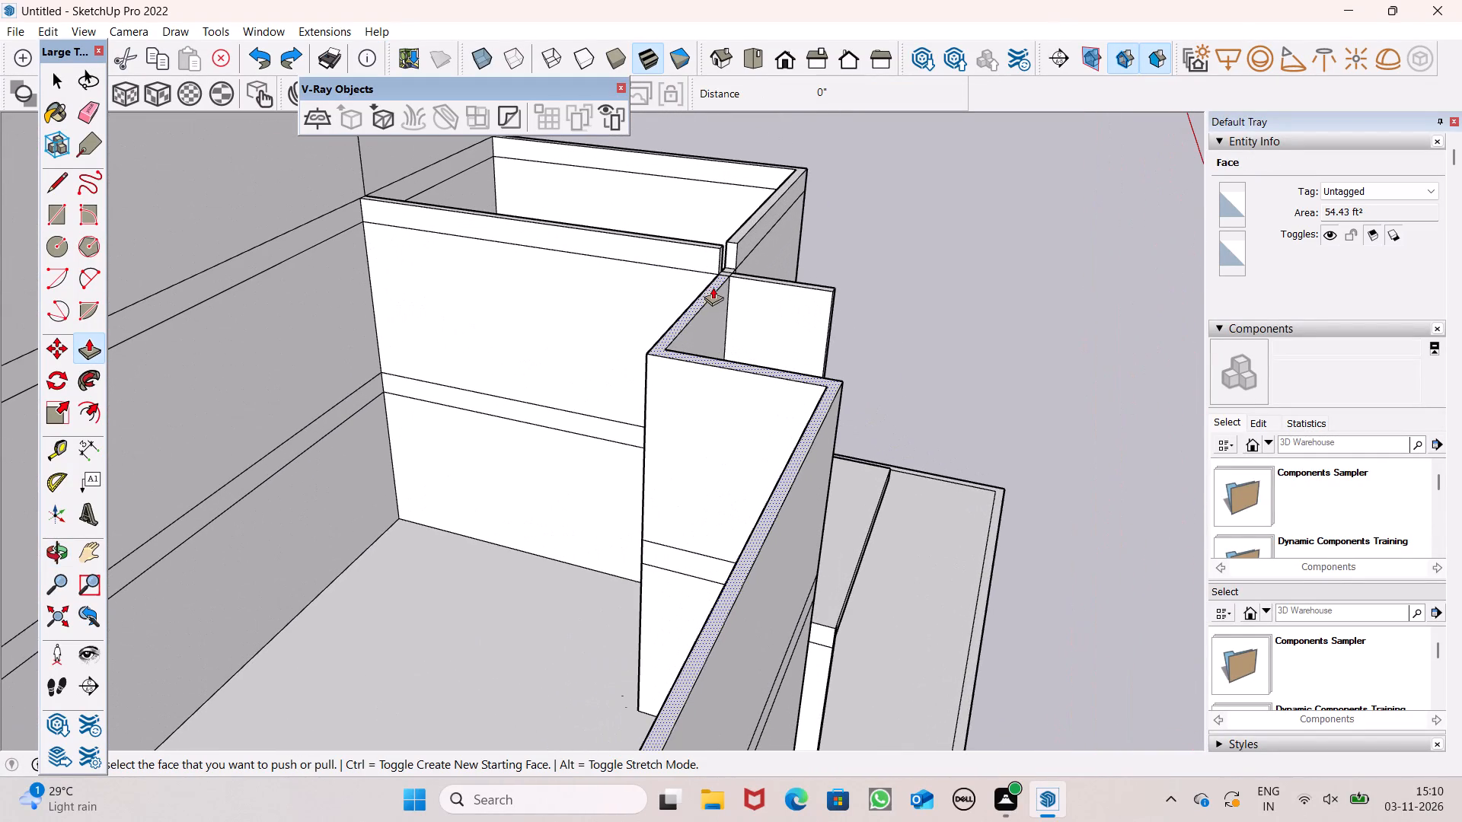
{"action": "left_click_drag", "start_coordinate": [709, 284], "coordinate": [712, 267]}
{"action": "left_click_drag", "start_coordinate": [704, 298], "coordinate": [709, 261]}
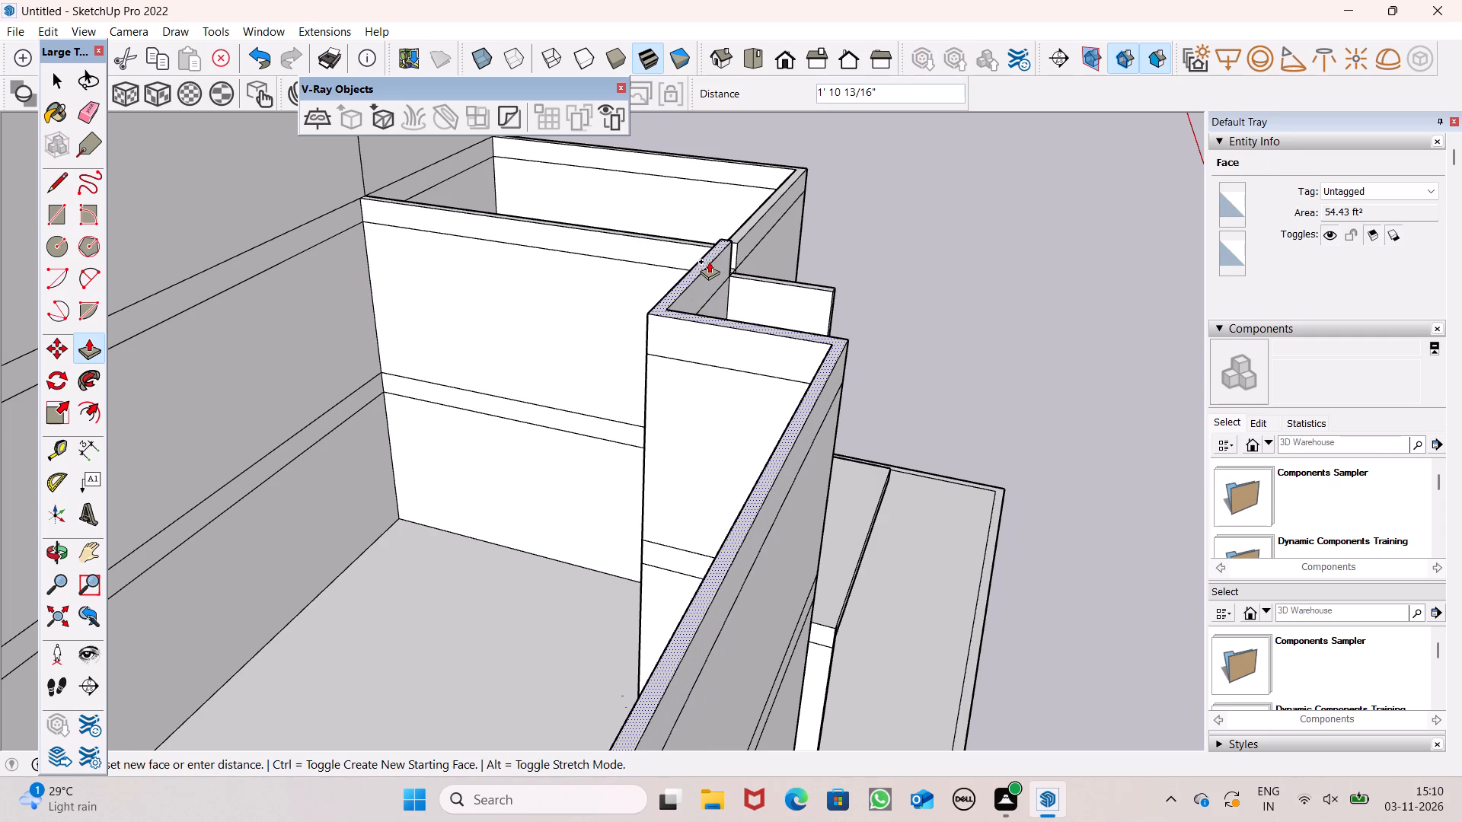
{"action": "left_click_drag", "start_coordinate": [709, 261], "coordinate": [686, 238]}
Push/Pull the end of the shared wall's upper band outward, flush with the outer face of the low block's band.
{"action": "scroll", "coordinate": [685, 231], "scroll_direction": "down", "scroll_amount": 3}
{"action": "middle_click_drag", "start_coordinate": [837, 282], "coordinate": [563, 342]}
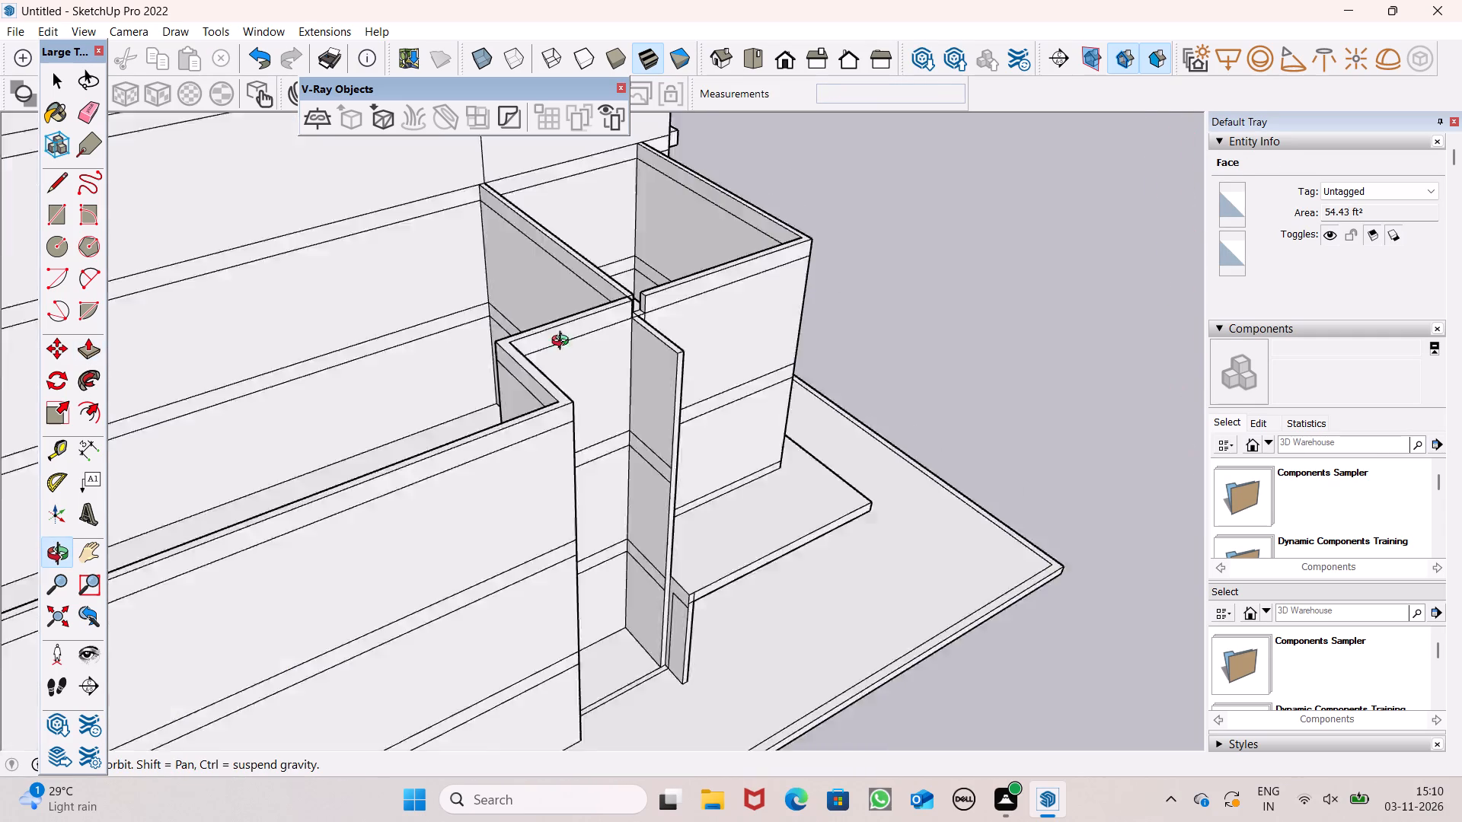
{"action": "middle_click_drag", "start_coordinate": [563, 342], "coordinate": [265, 369]}
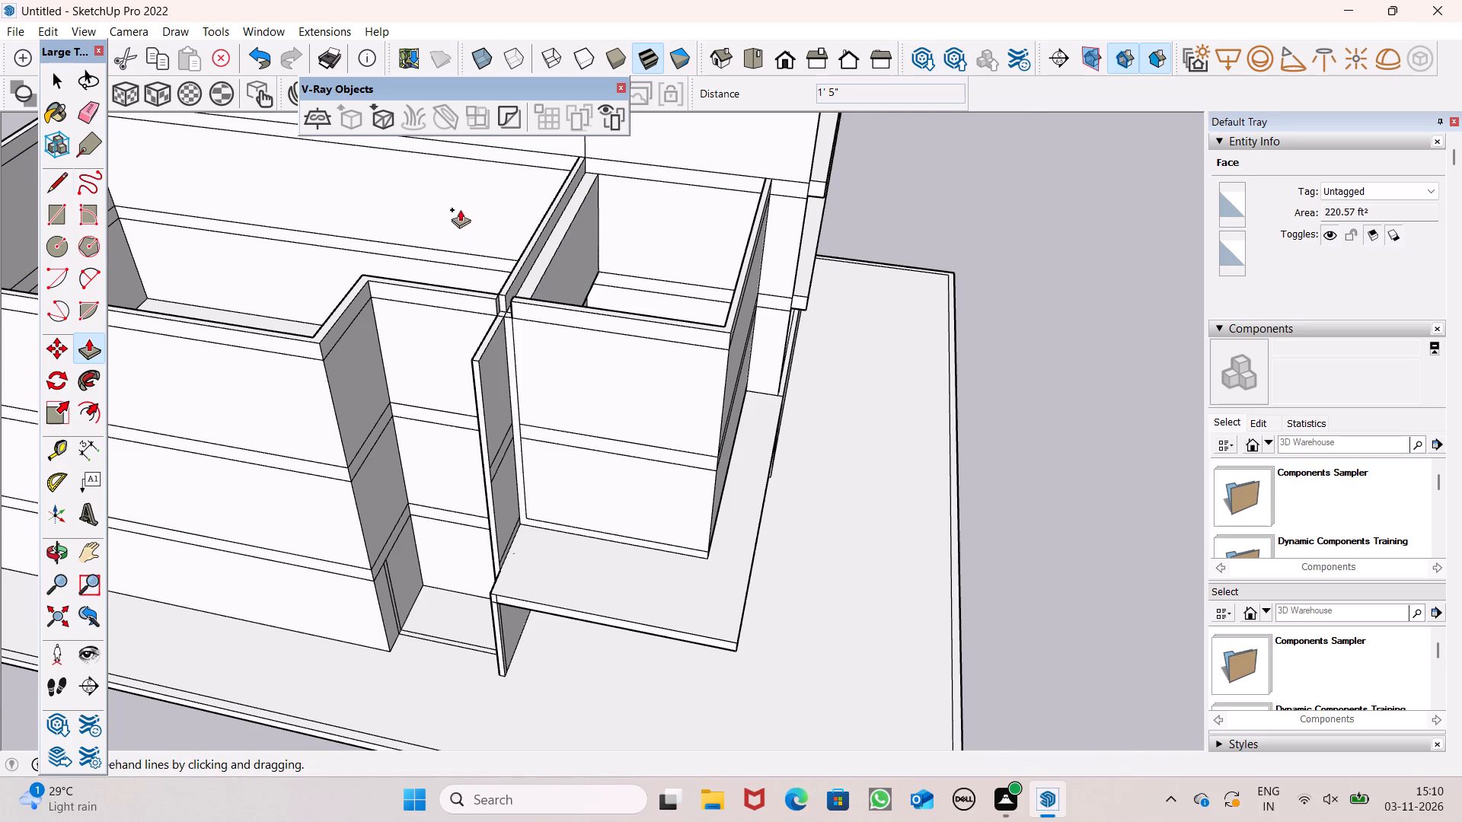
{"action": "scroll", "coordinate": [493, 314], "scroll_direction": "up", "scroll_amount": 6}
{"action": "scroll", "coordinate": [491, 241], "scroll_direction": "up", "scroll_amount": 9}
{"action": "scroll", "coordinate": [512, 255], "scroll_direction": "down", "scroll_amount": 6}
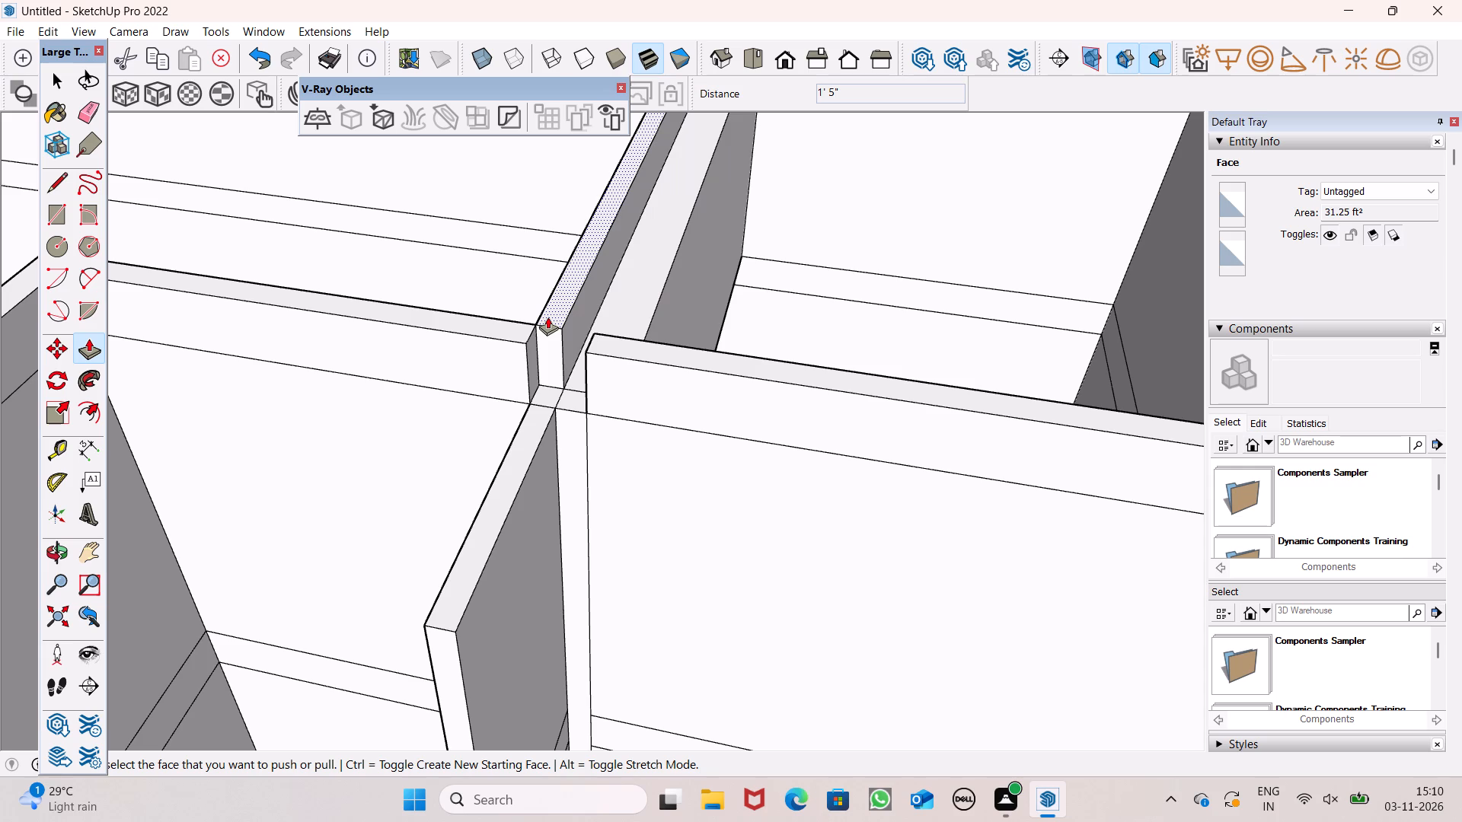
{"action": "scroll", "coordinate": [500, 403], "scroll_direction": "up", "scroll_amount": 3}
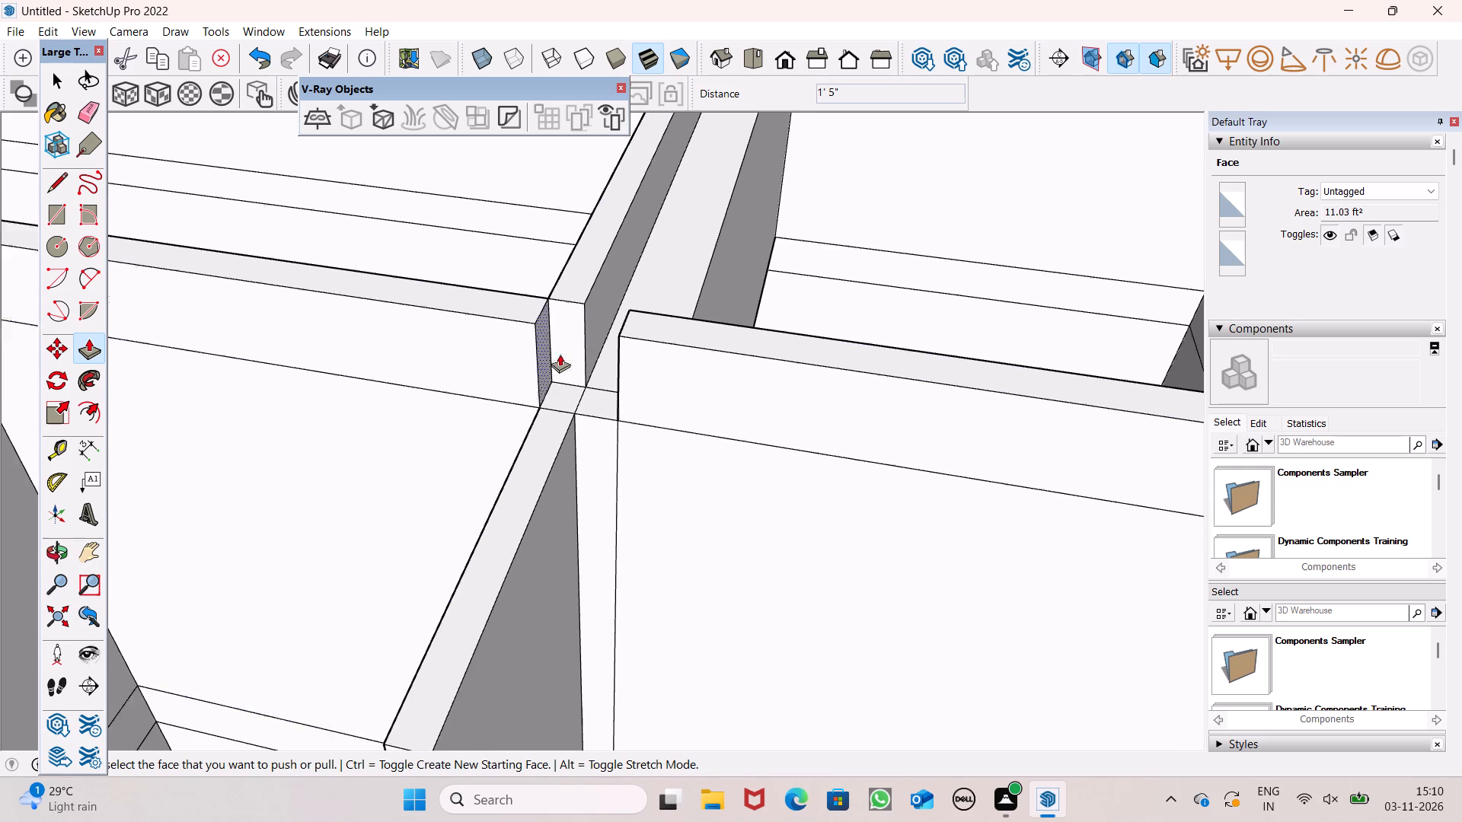
{"action": "scroll", "coordinate": [560, 354], "scroll_direction": "up", "scroll_amount": 2}
{"action": "middle_click_drag", "start_coordinate": [599, 350], "coordinate": [547, 463]}
{"action": "scroll", "coordinate": [559, 392], "scroll_direction": "up", "scroll_amount": 5}
{"action": "left_click_drag", "start_coordinate": [563, 295], "coordinate": [544, 307]}
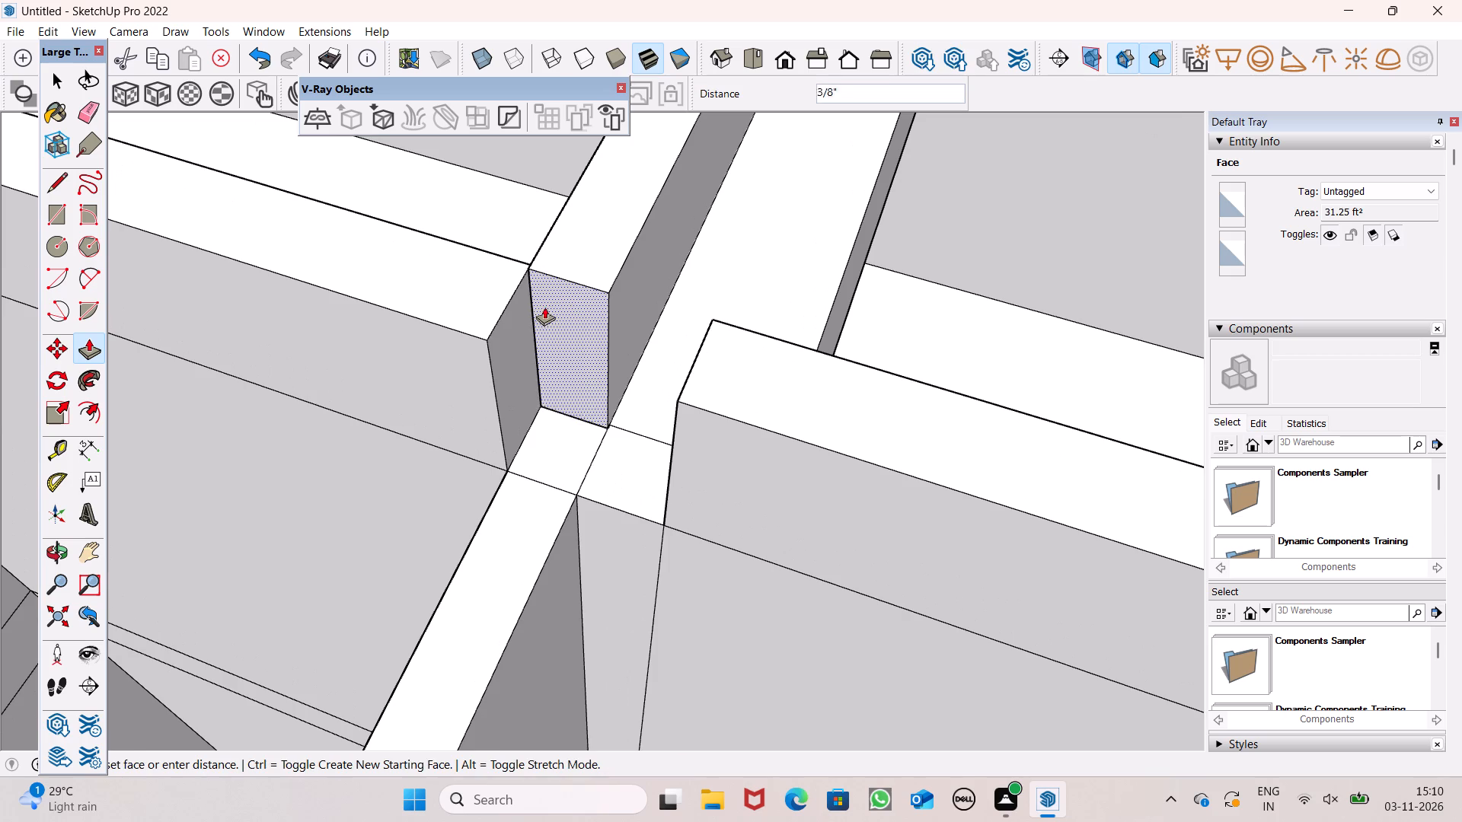
{"action": "left_click_drag", "start_coordinate": [544, 307], "coordinate": [478, 327]}
{"action": "left_click_drag", "start_coordinate": [517, 385], "coordinate": [481, 350]}
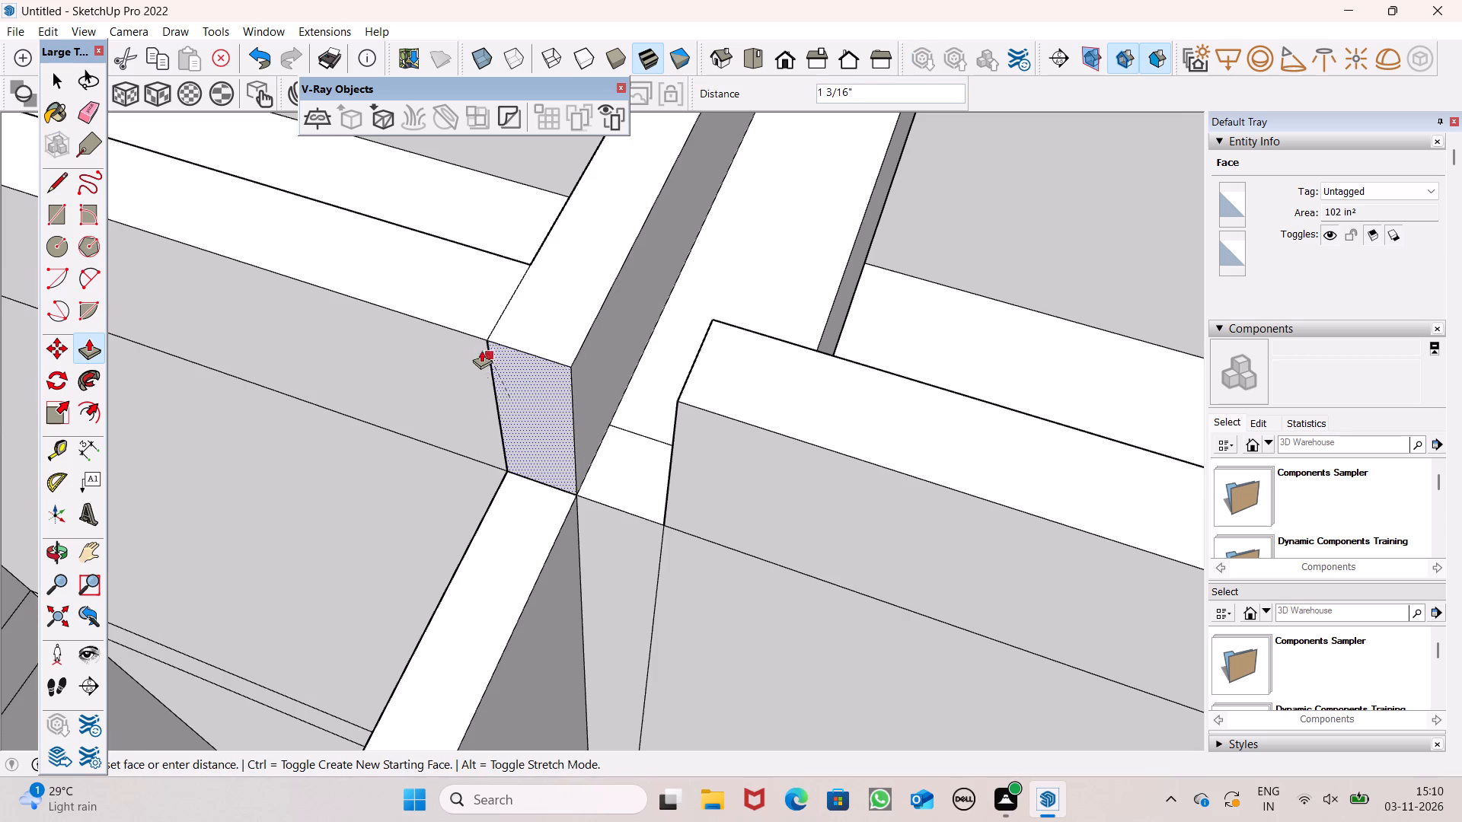
{"action": "left_click_drag", "start_coordinate": [481, 350], "coordinate": [481, 346]}
Push/Pull the end of the canopy enclosure's upper wall band 7 5/16" to meet the shared wall's band.
{"action": "scroll", "coordinate": [486, 318], "scroll_direction": "down", "scroll_amount": 3}
{"action": "middle_click_drag", "start_coordinate": [485, 429], "coordinate": [685, 470]}
{"action": "scroll", "coordinate": [636, 372], "scroll_direction": "up", "scroll_amount": 3}
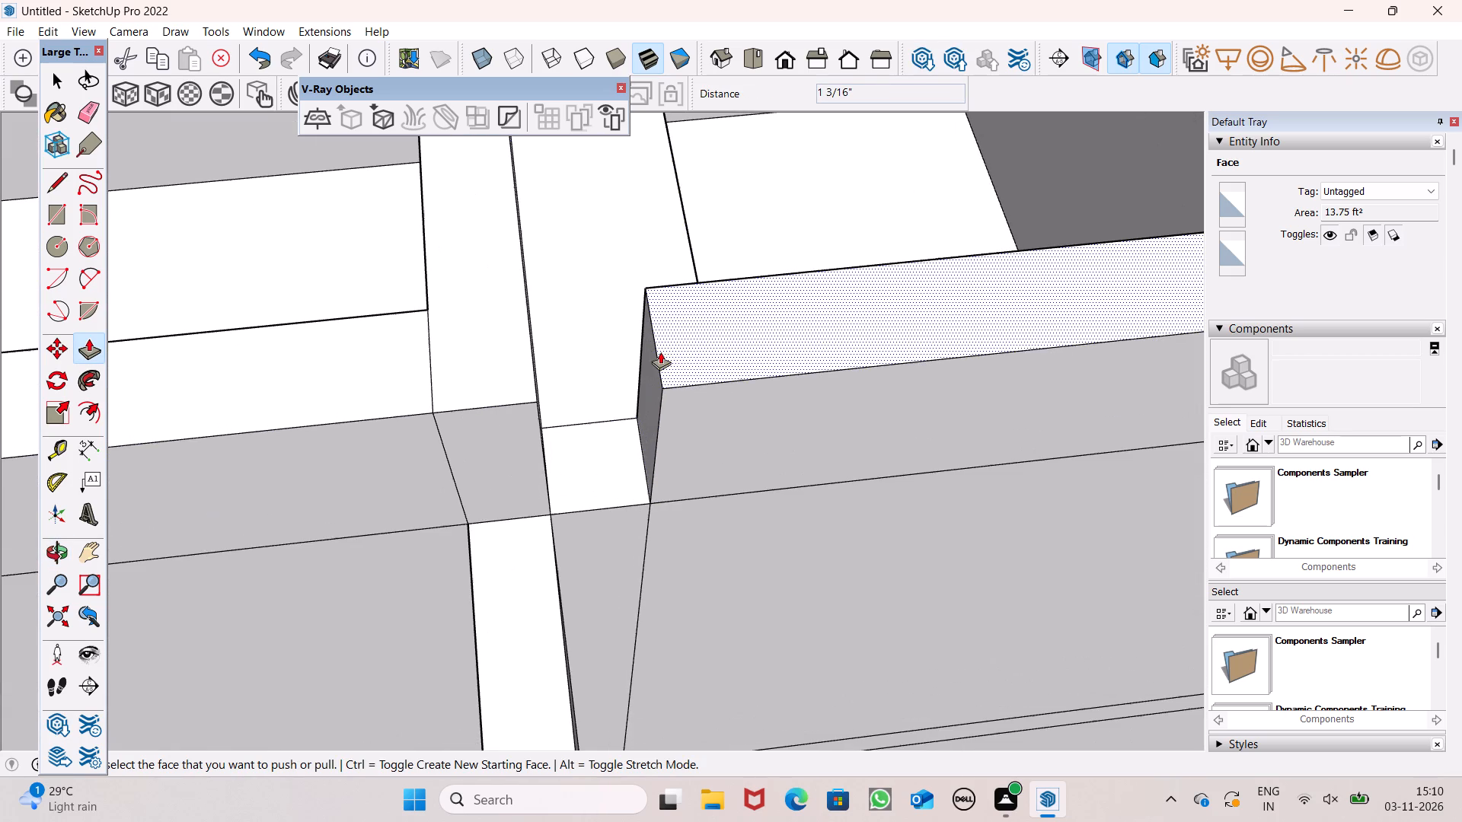
{"action": "left_click_drag", "start_coordinate": [649, 361], "coordinate": [535, 390]}
Erase the seam lines on the band's top and outer face where the low block's band meets the shared wall's band.
{"action": "scroll", "coordinate": [592, 285], "scroll_direction": "down", "scroll_amount": 2}
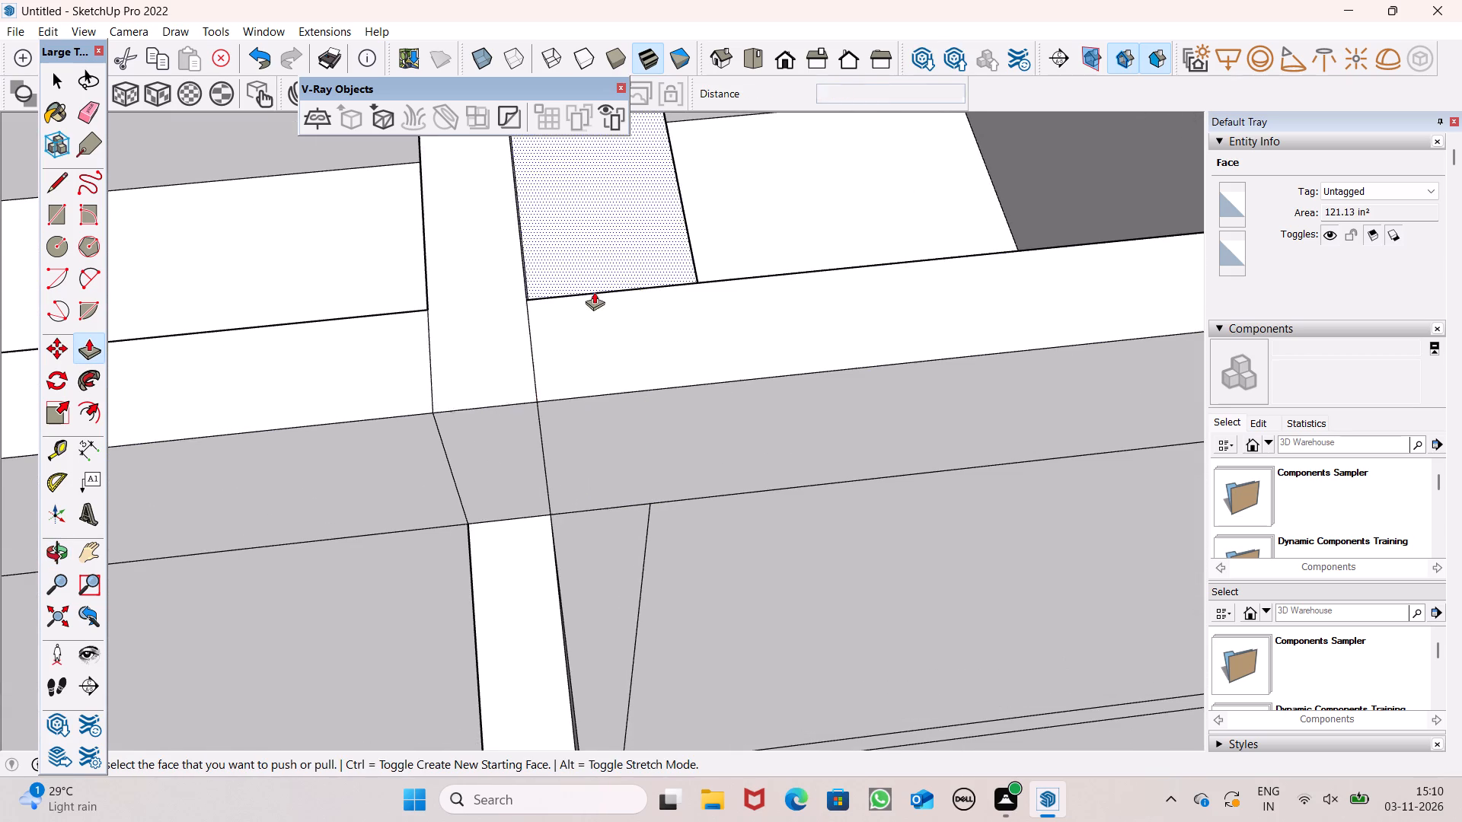
{"action": "scroll", "coordinate": [594, 292], "scroll_direction": "down", "scroll_amount": 3}
{"action": "middle_click_drag", "start_coordinate": [735, 401], "coordinate": [601, 370]}
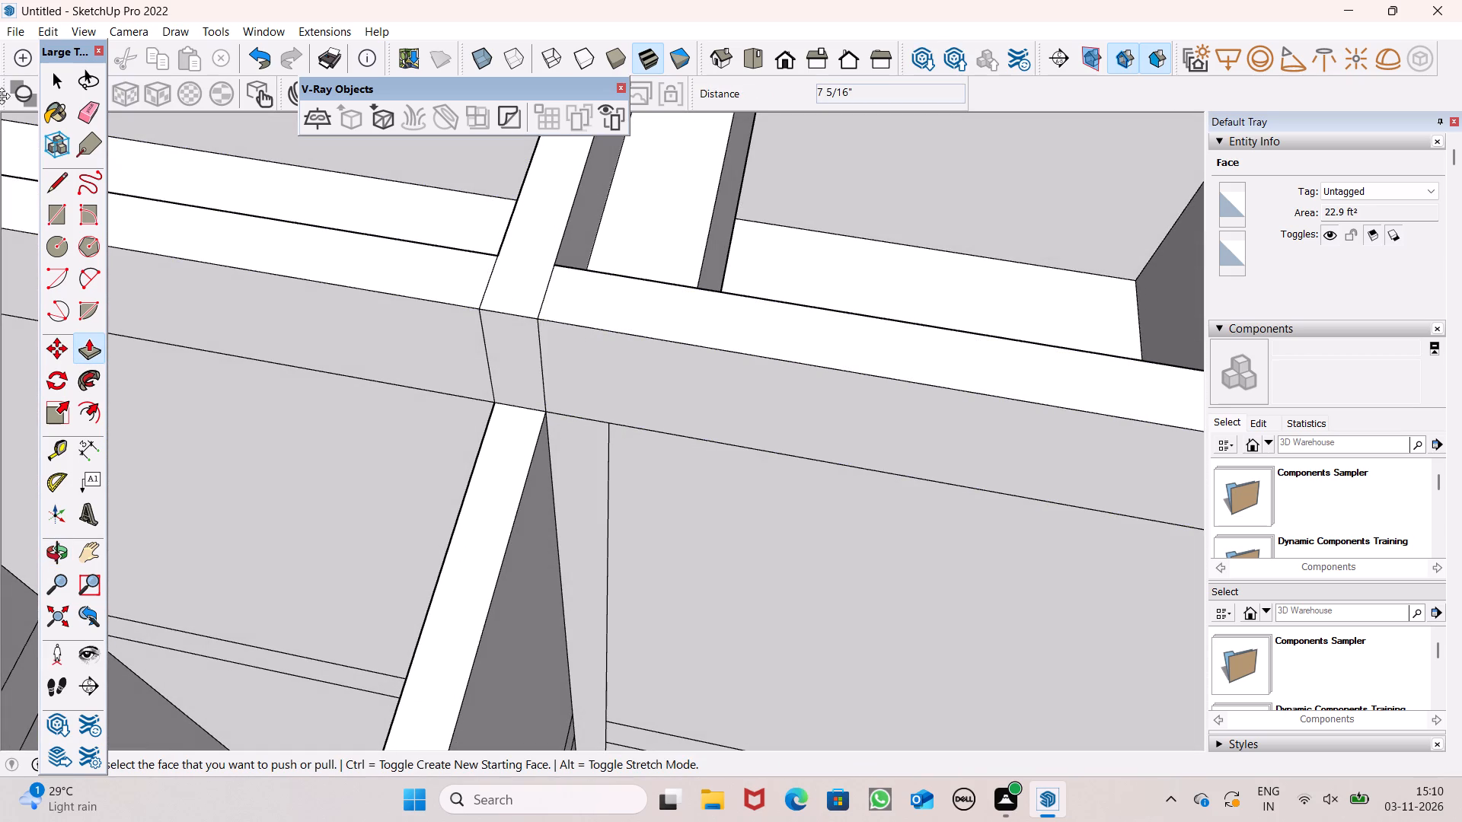
{"action": "left_click", "coordinate": [90, 106]}
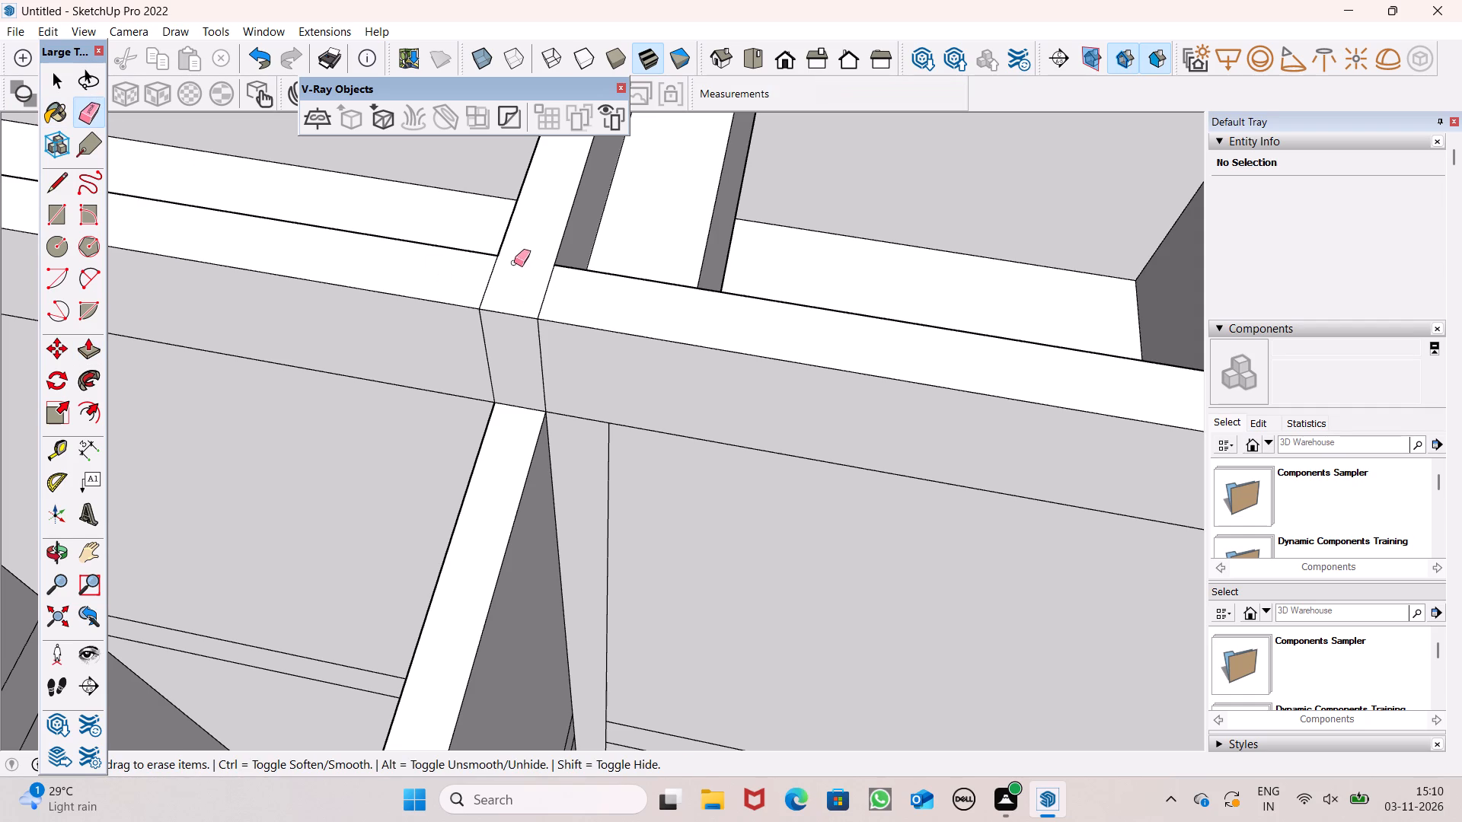
{"action": "left_click_drag", "start_coordinate": [471, 289], "coordinate": [492, 289]}
{"action": "left_click_drag", "start_coordinate": [487, 338], "coordinate": [470, 345]}
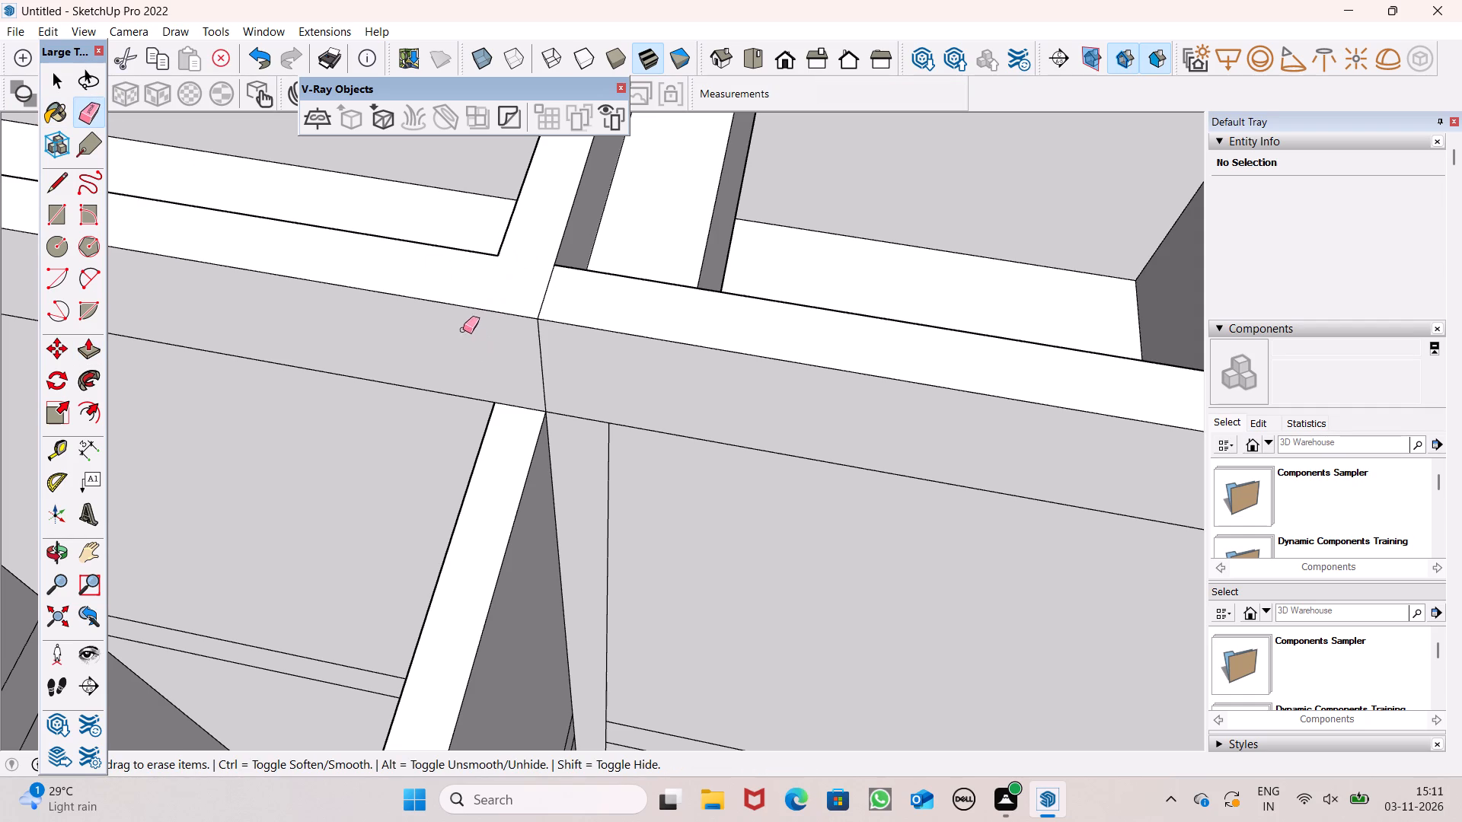
Examine the joined upper bands from around the building and inside the low block's walls.
{"action": "scroll", "coordinate": [799, 403], "scroll_direction": "down", "scroll_amount": 6}
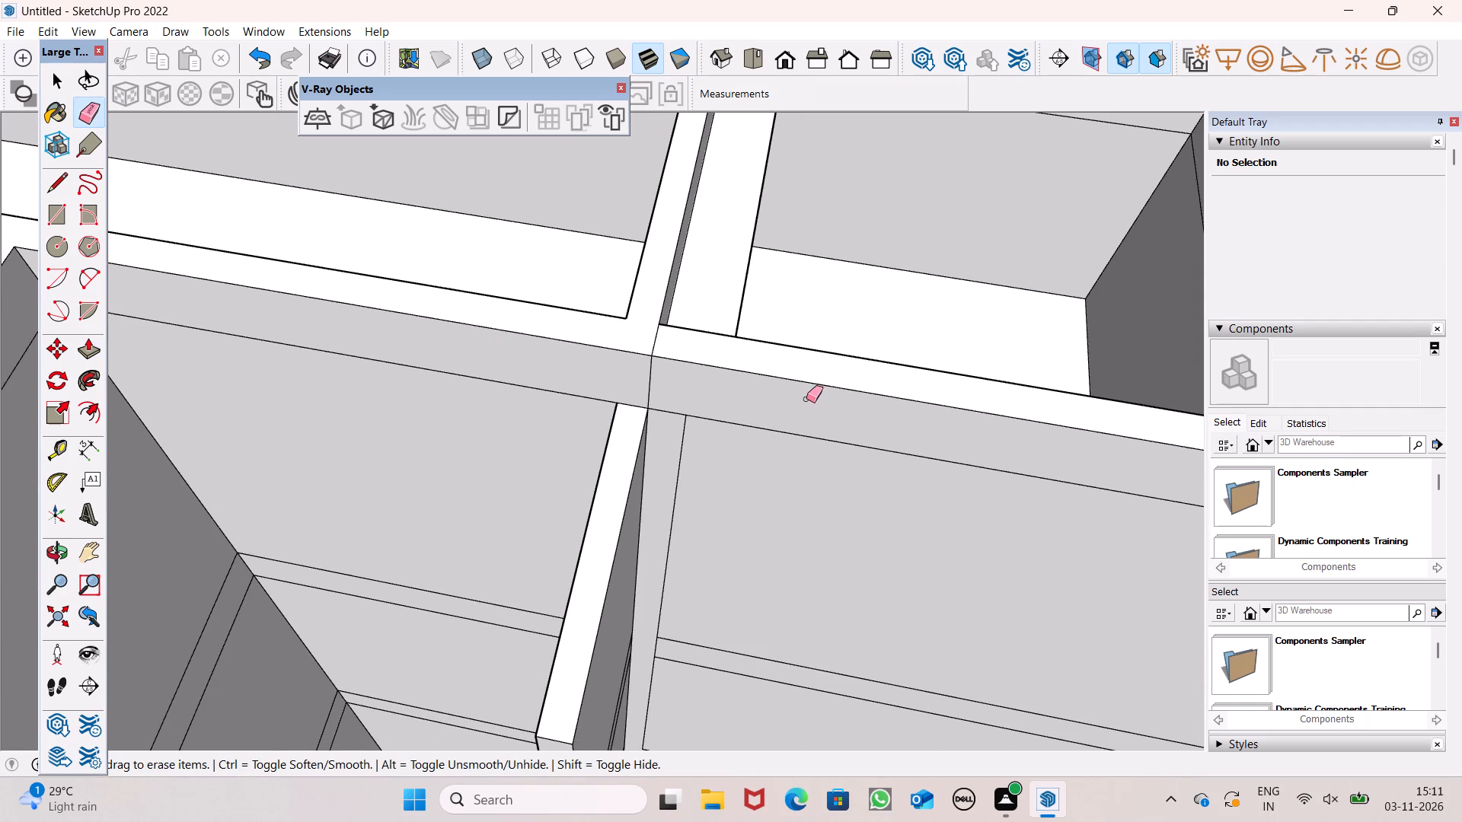
{"action": "scroll", "coordinate": [816, 378], "scroll_direction": "down", "scroll_amount": 4}
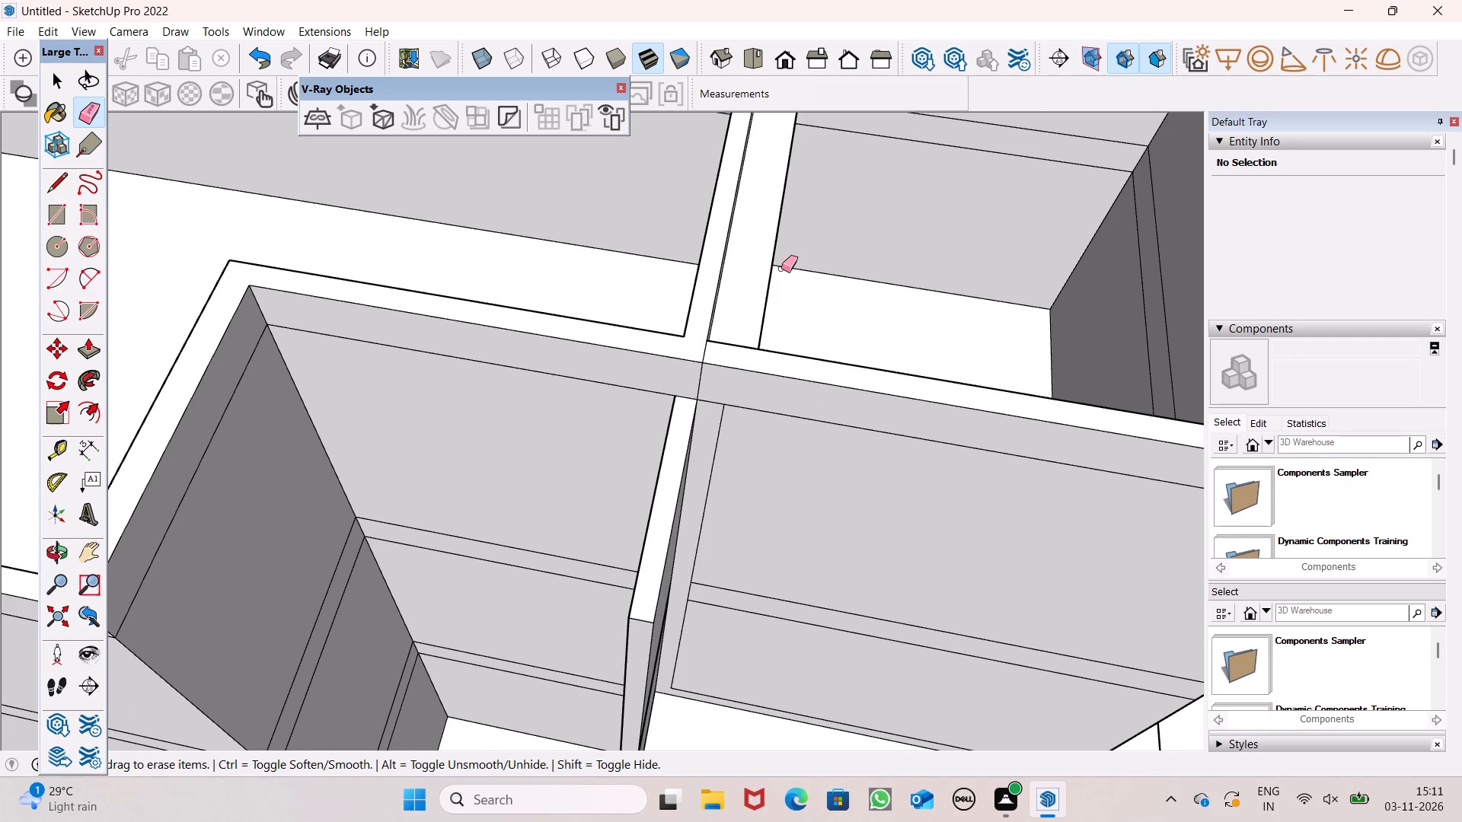
{"action": "scroll", "coordinate": [557, 234], "scroll_direction": "down", "scroll_amount": 2}
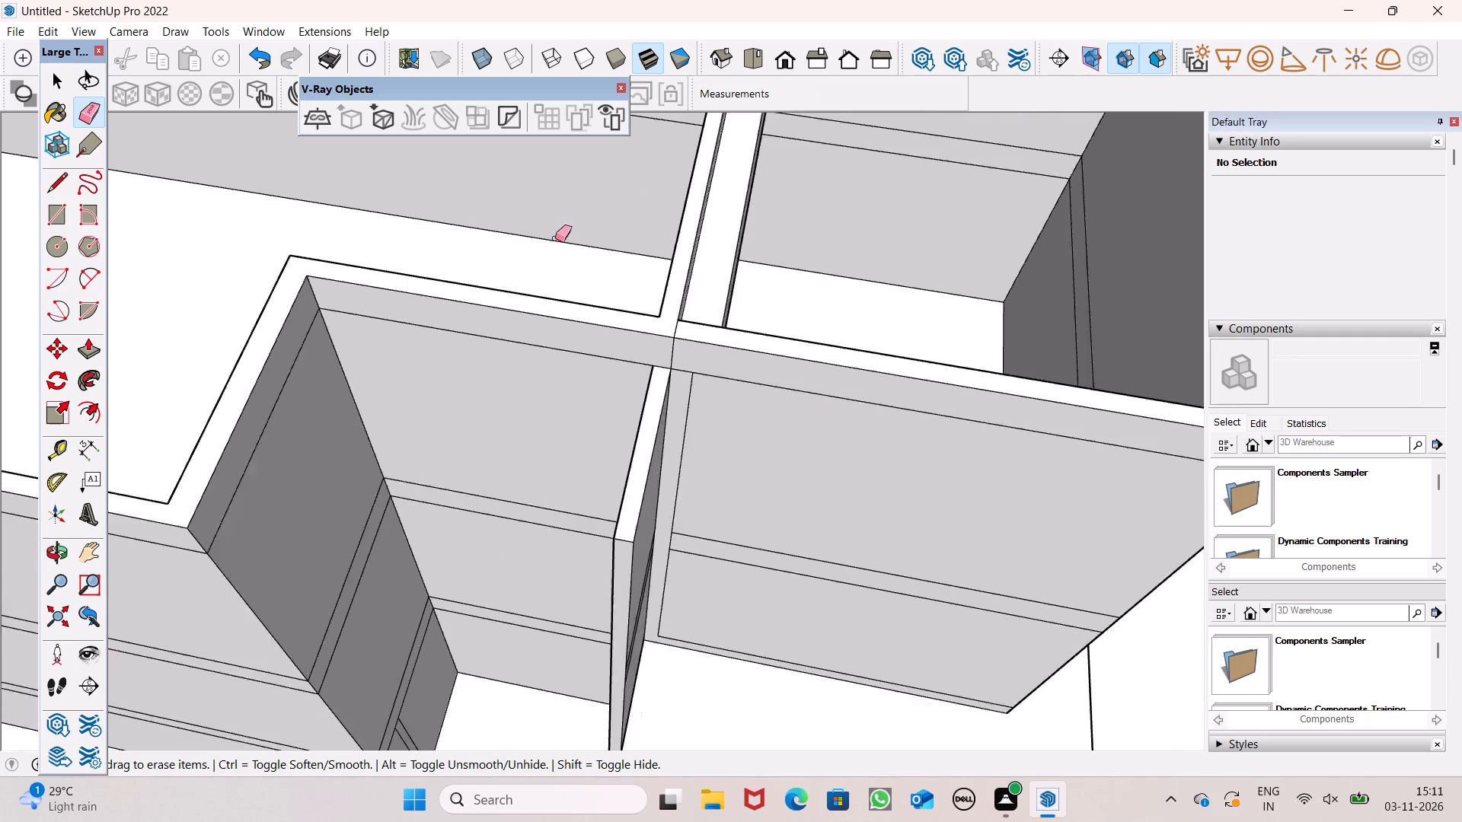
{"action": "scroll", "coordinate": [555, 238], "scroll_direction": "down", "scroll_amount": 8}
{"action": "middle_click_drag", "start_coordinate": [667, 348], "coordinate": [689, 138]}
{"action": "scroll", "coordinate": [690, 137], "scroll_direction": "up", "scroll_amount": 1}
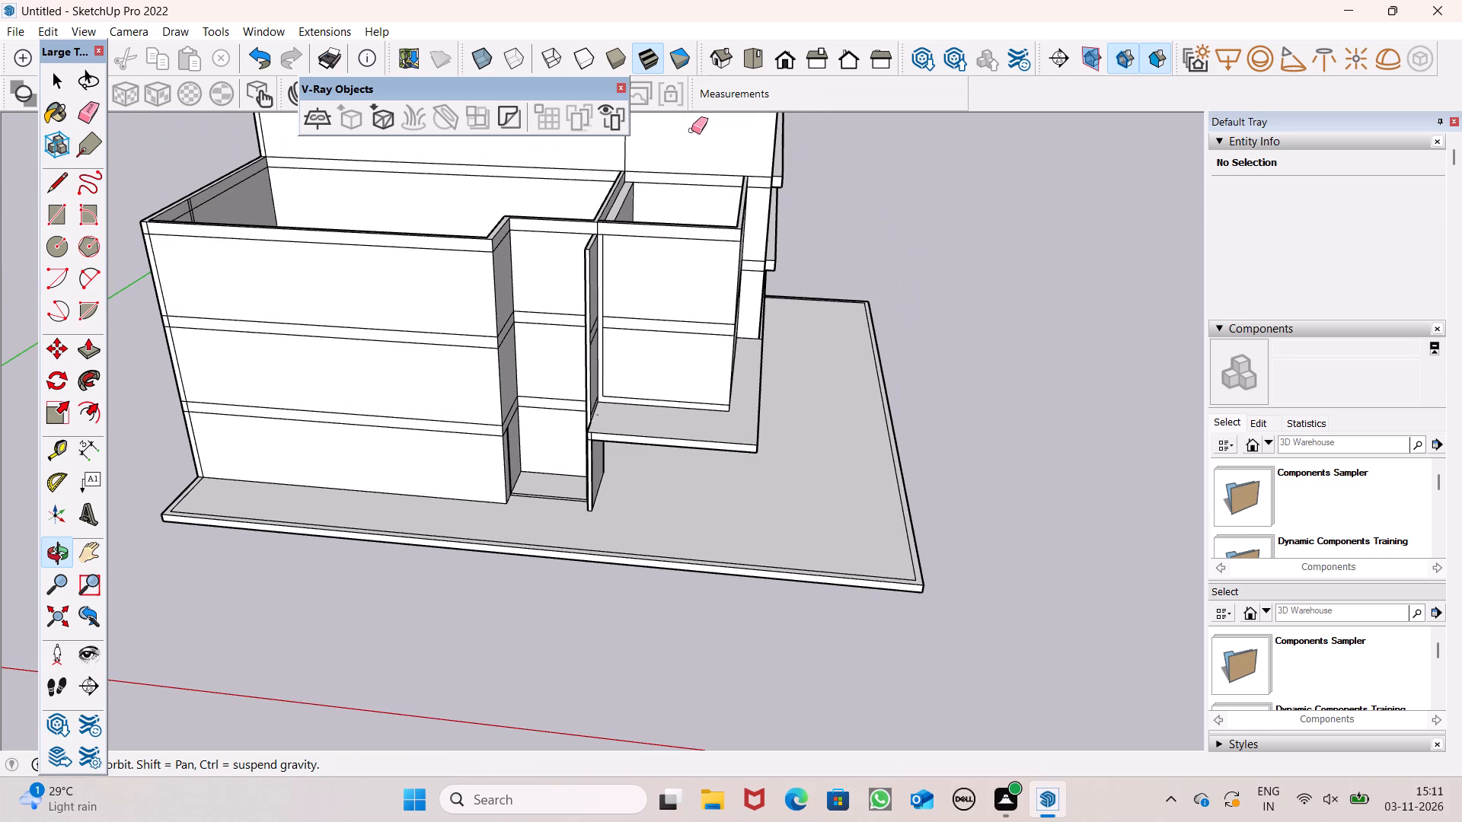
{"action": "scroll", "coordinate": [688, 156], "scroll_direction": "down", "scroll_amount": 4}
{"action": "middle_click_drag", "start_coordinate": [644, 236], "coordinate": [491, 246]}
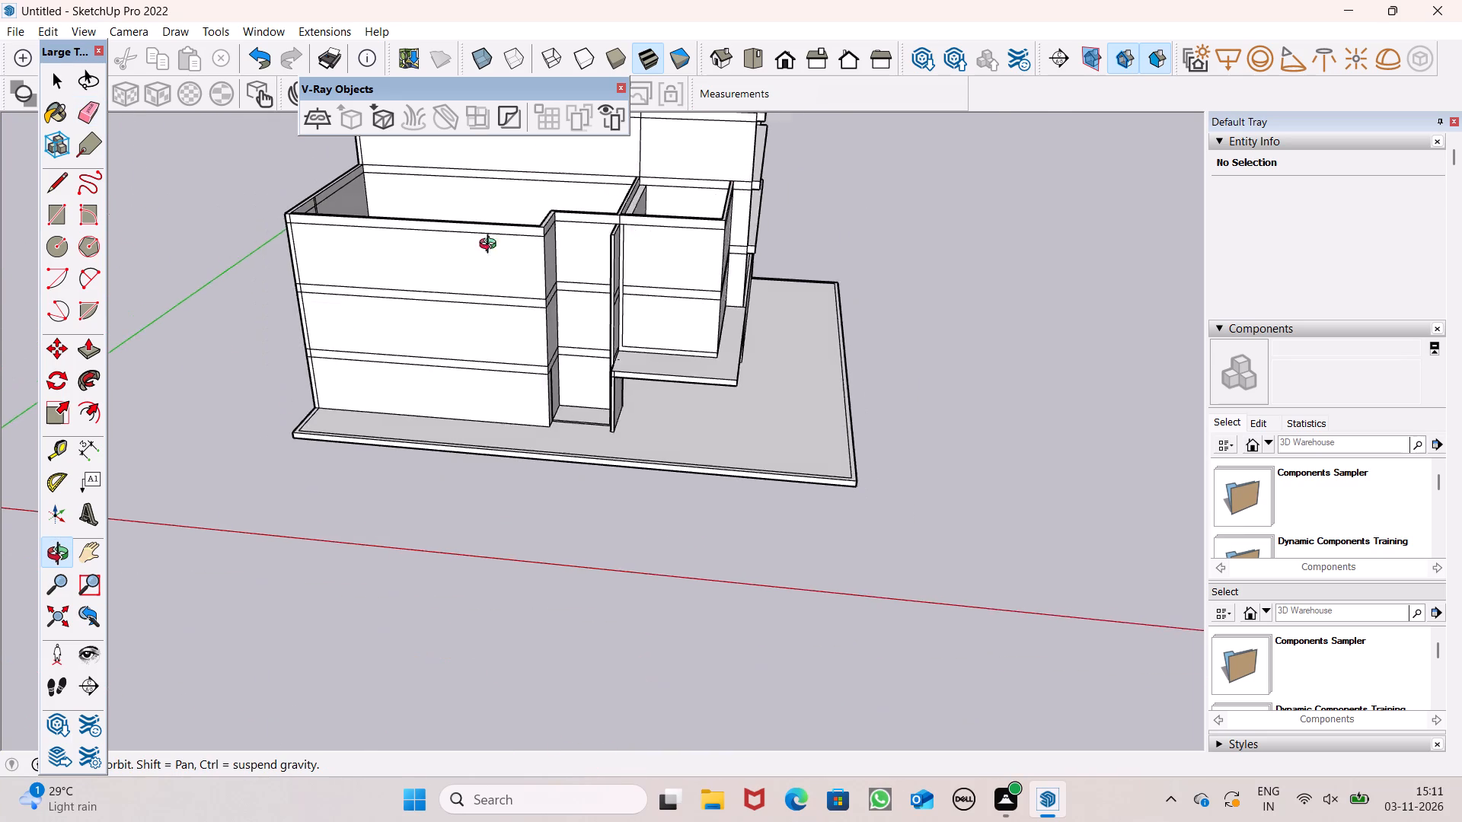
{"action": "middle_click_drag", "start_coordinate": [491, 246], "coordinate": [88, 358]}
{"action": "scroll", "coordinate": [503, 228], "scroll_direction": "down", "scroll_amount": 5}
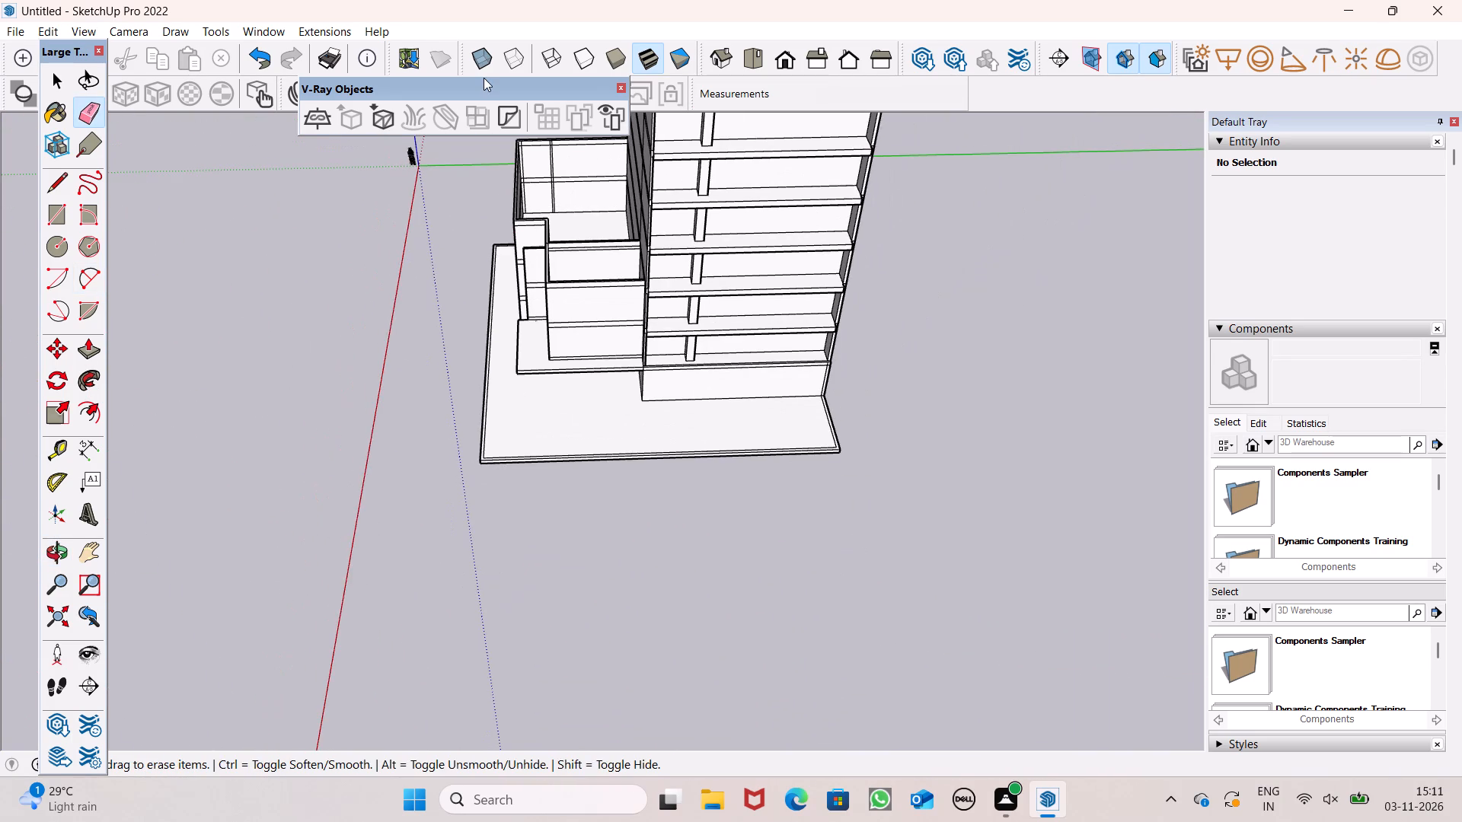
{"action": "scroll", "coordinate": [484, 78], "scroll_direction": "up", "scroll_amount": 5}
{"action": "scroll", "coordinate": [470, 253], "scroll_direction": "down", "scroll_amount": 5}
{"action": "scroll", "coordinate": [487, 250], "scroll_direction": "up", "scroll_amount": 7}
{"action": "scroll", "coordinate": [614, 413], "scroll_direction": "down", "scroll_amount": 7}
{"action": "scroll", "coordinate": [584, 314], "scroll_direction": "up", "scroll_amount": 8}
{"action": "scroll", "coordinate": [595, 213], "scroll_direction": "up", "scroll_amount": 7}
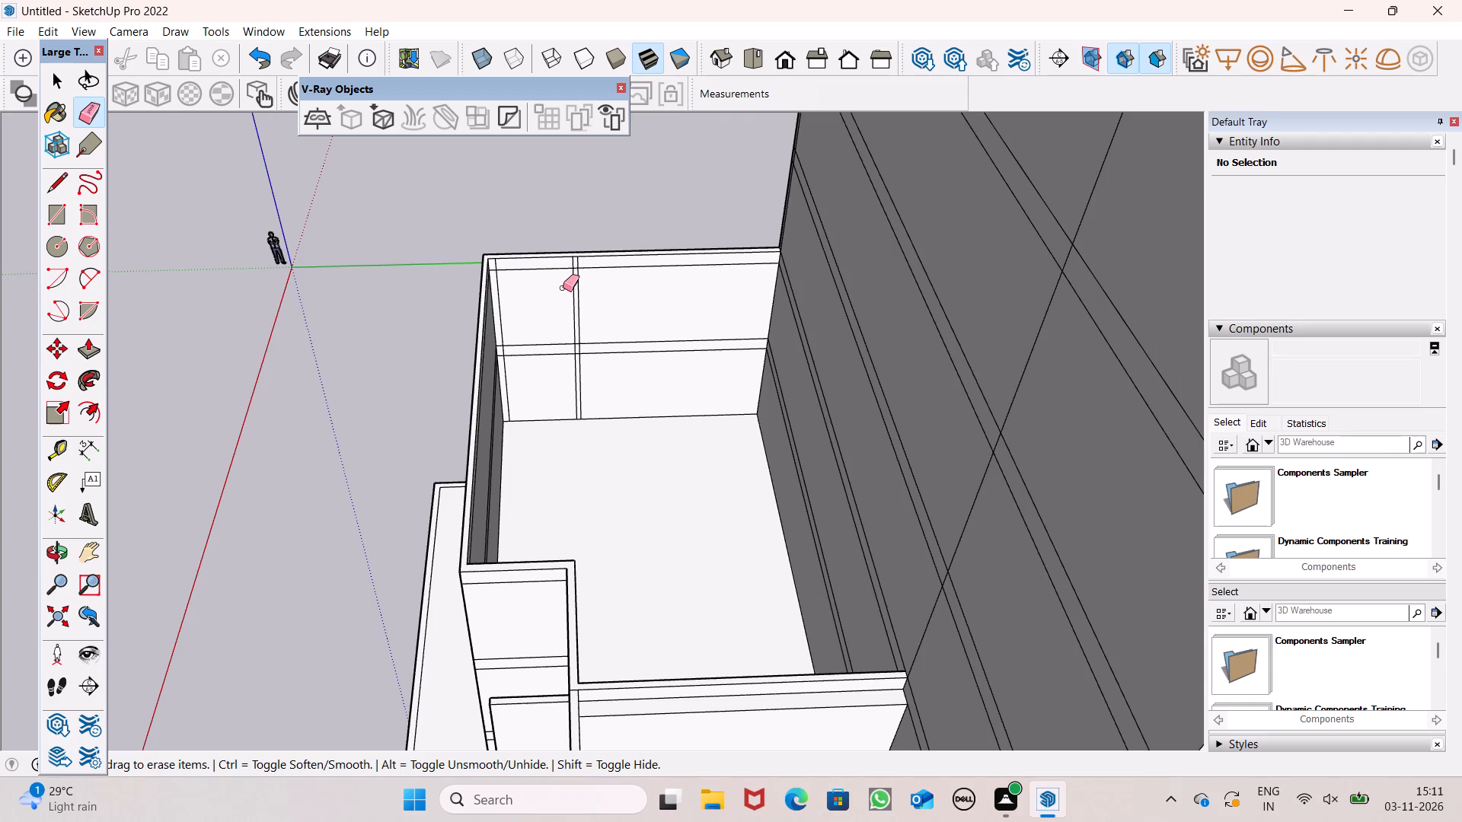
Erase the leftover vertical seam lines on the inner face of the low block's end wall, across its bands and wall panels.
{"action": "scroll", "coordinate": [563, 288], "scroll_direction": "up", "scroll_amount": 8}
{"action": "left_click_drag", "start_coordinate": [582, 323], "coordinate": [599, 322]}
{"action": "scroll", "coordinate": [577, 225], "scroll_direction": "up", "scroll_amount": 7}
{"action": "left_click_drag", "start_coordinate": [581, 237], "coordinate": [575, 239]}
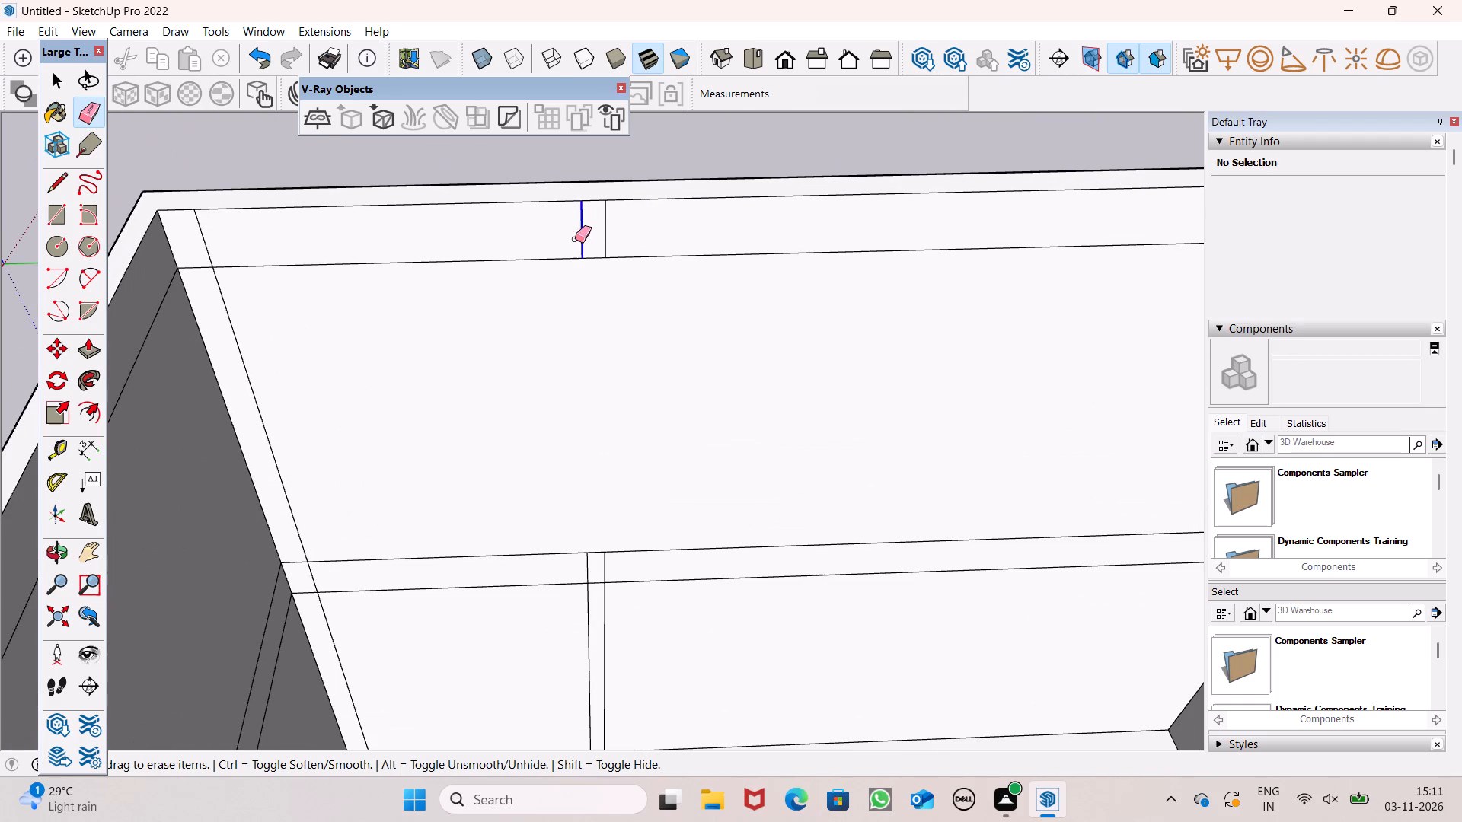
{"action": "left_click_drag", "start_coordinate": [575, 239], "coordinate": [609, 235]}
{"action": "scroll", "coordinate": [587, 203], "scroll_direction": "down", "scroll_amount": 2}
{"action": "scroll", "coordinate": [604, 511], "scroll_direction": "up", "scroll_amount": 5}
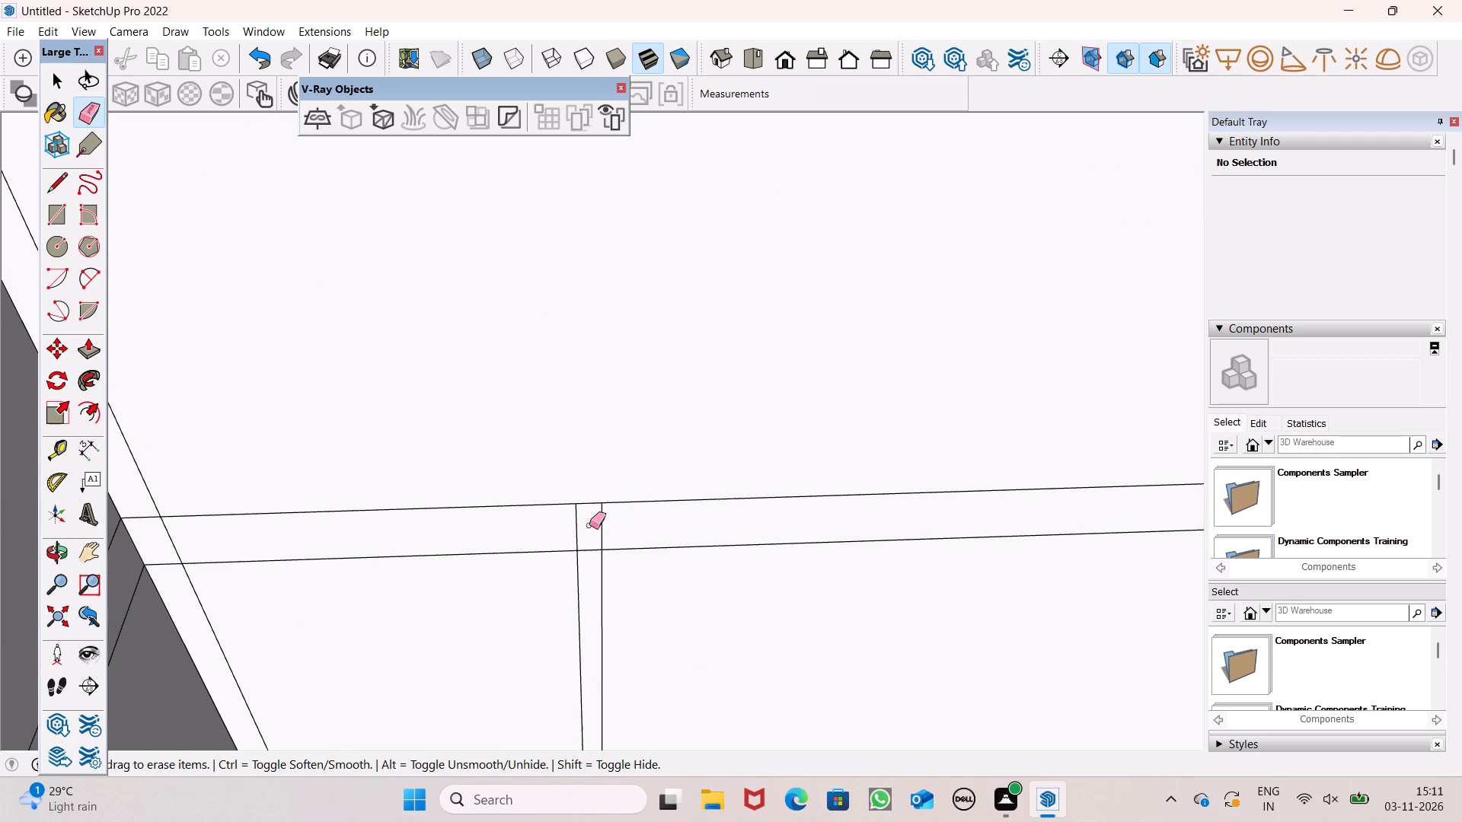
{"action": "left_click_drag", "start_coordinate": [618, 528], "coordinate": [566, 535]}
{"action": "left_click_drag", "start_coordinate": [575, 585], "coordinate": [595, 585]}
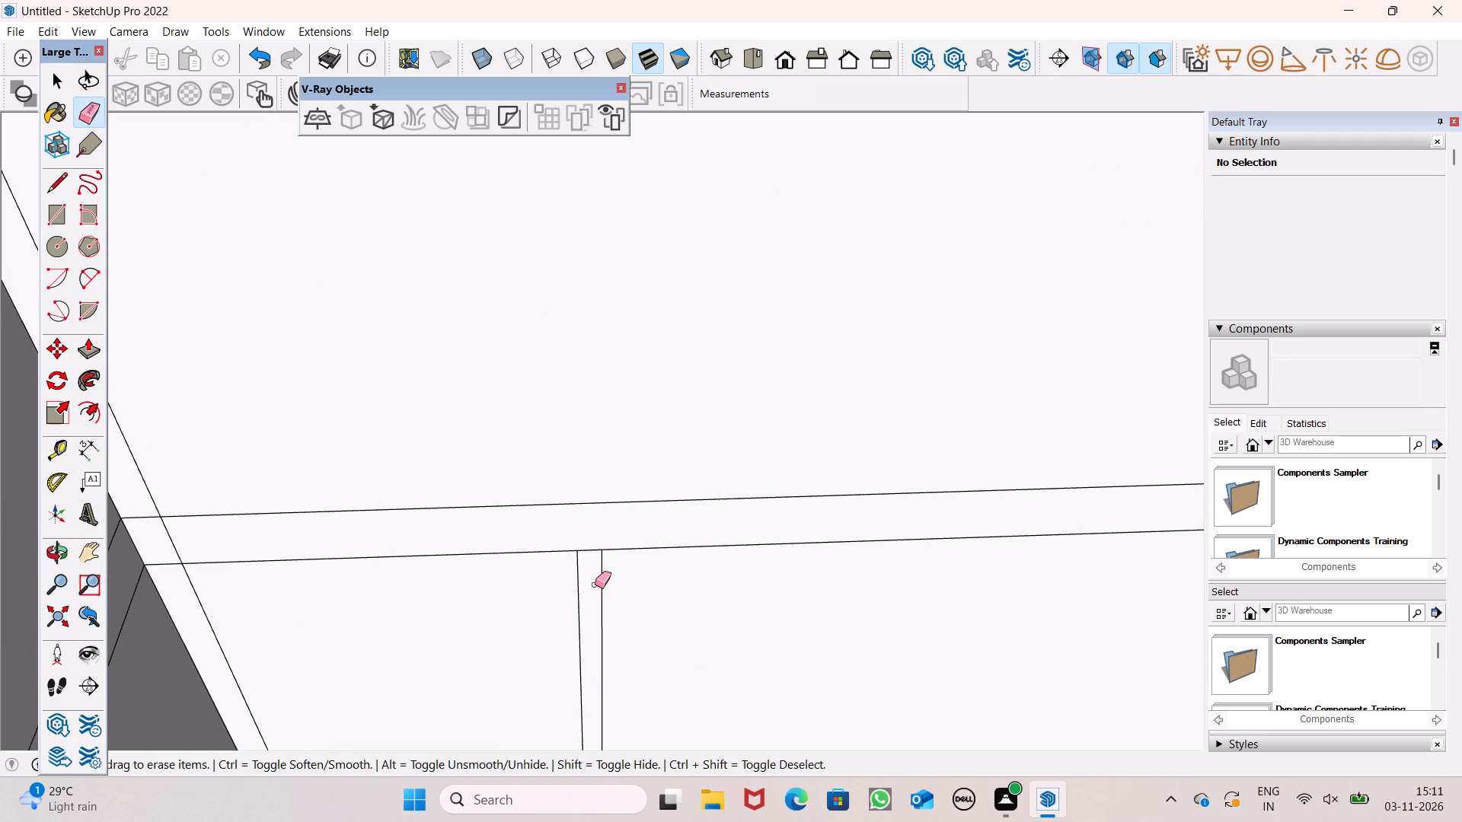
{"action": "left_click_drag", "start_coordinate": [595, 585], "coordinate": [602, 585]}
{"action": "scroll", "coordinate": [614, 271], "scroll_direction": "down", "scroll_amount": 8}
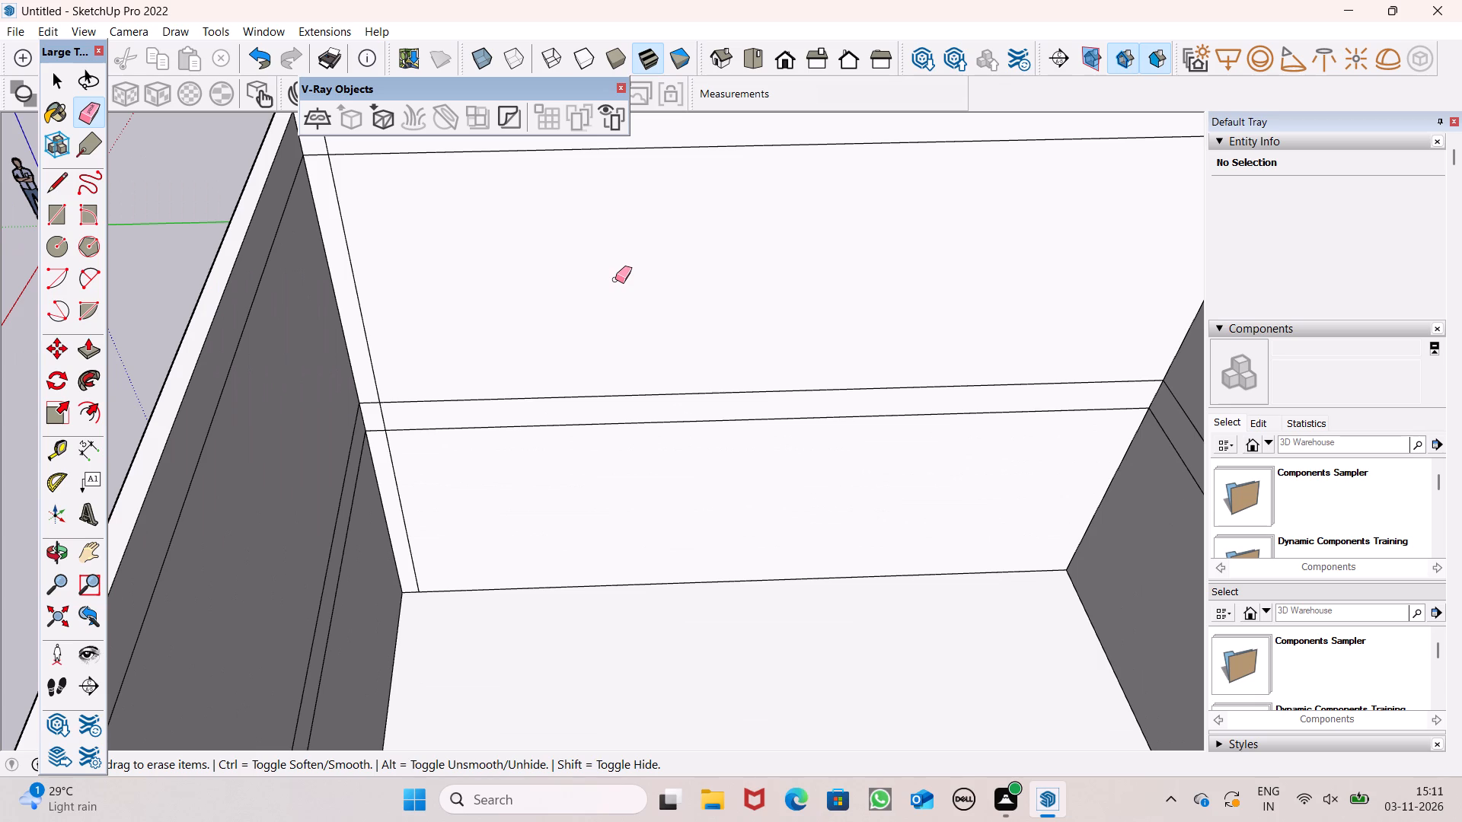
{"action": "scroll", "coordinate": [636, 470], "scroll_direction": "down", "scroll_amount": 9}
Measure the clear height between the low block's top band and the band below it with the Dimension tool.
{"action": "middle_click_drag", "start_coordinate": [546, 489], "coordinate": [646, 441]}
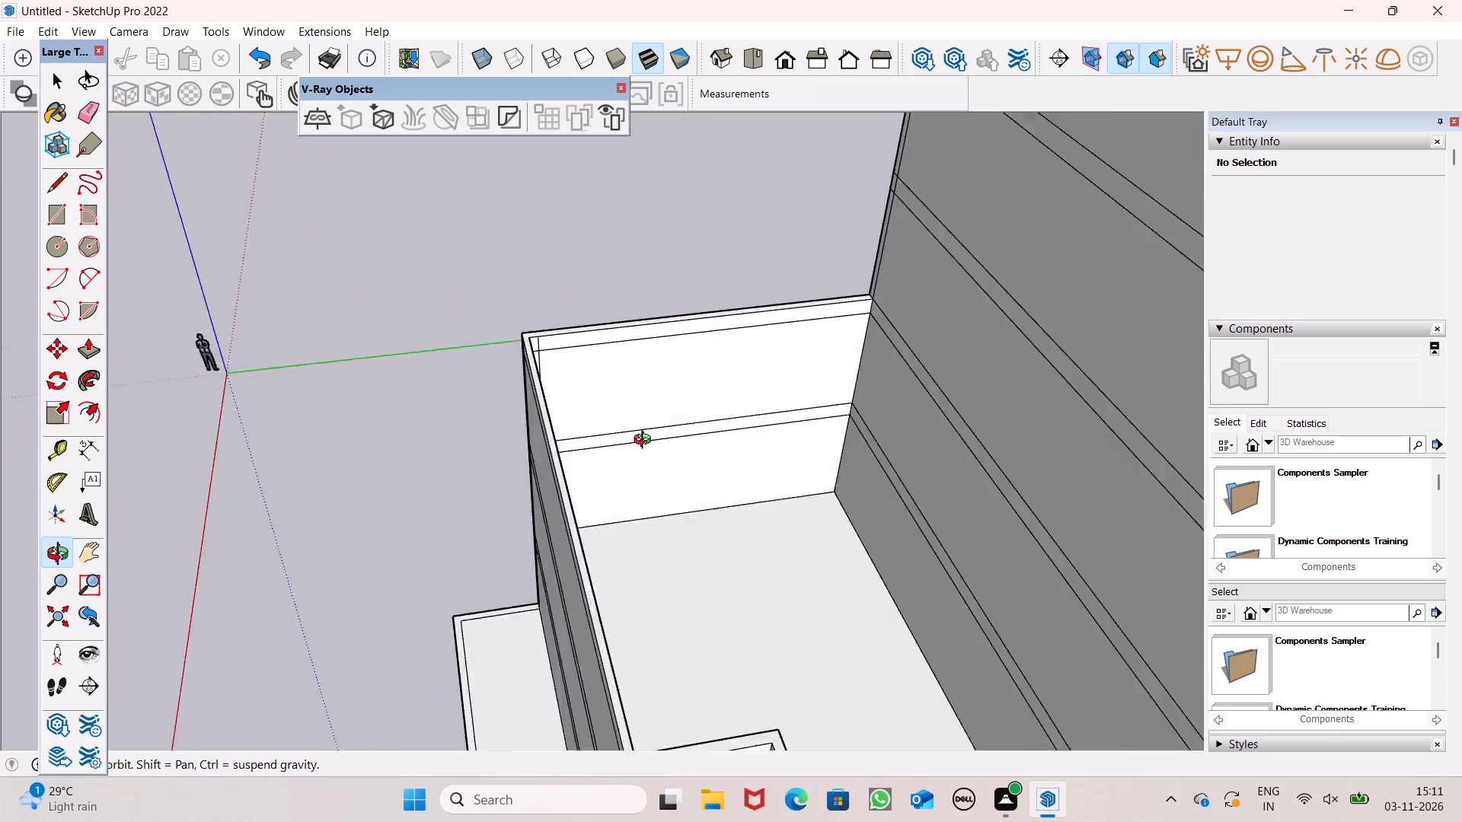
{"action": "middle_click_drag", "start_coordinate": [646, 441], "coordinate": [696, 371]}
{"action": "scroll", "coordinate": [684, 380], "scroll_direction": "down", "scroll_amount": 2}
{"action": "middle_click_drag", "start_coordinate": [690, 439], "coordinate": [1173, 386]}
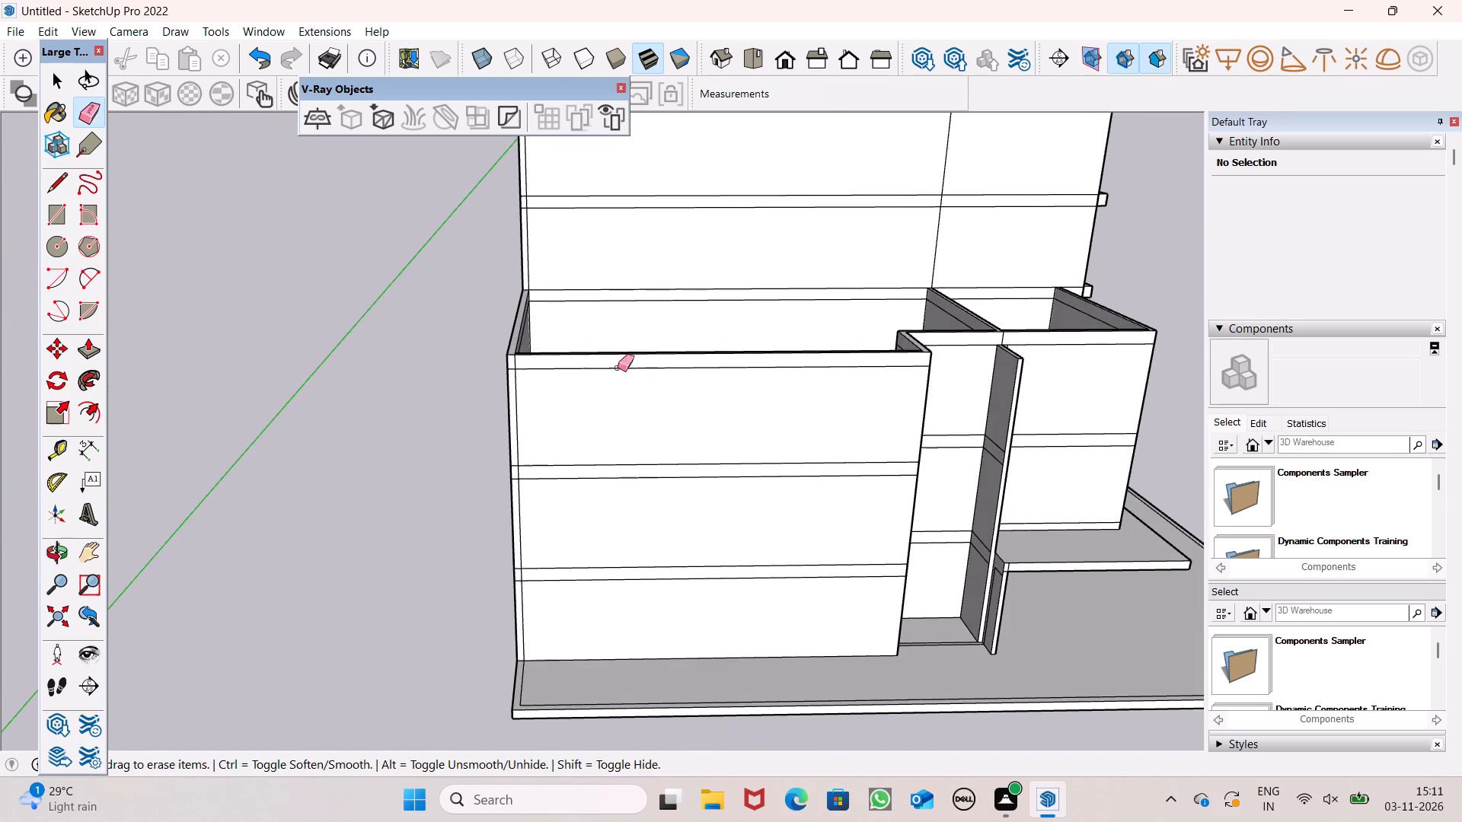
{"action": "middle_click_drag", "start_coordinate": [528, 374], "coordinate": [977, 296]}
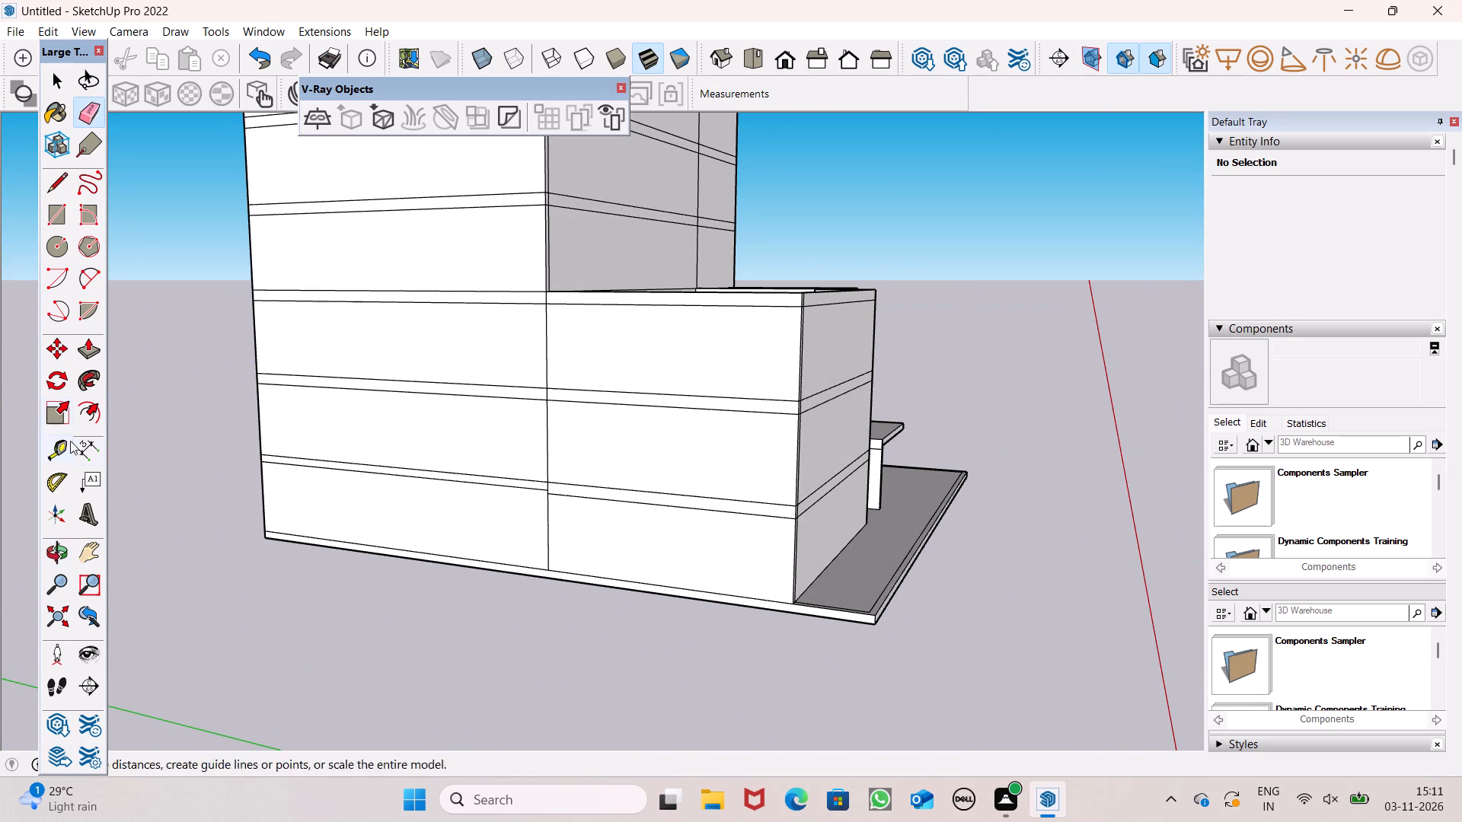
{"action": "left_click", "coordinate": [85, 444]}
{"action": "scroll", "coordinate": [417, 298], "scroll_direction": "up", "scroll_amount": 7}
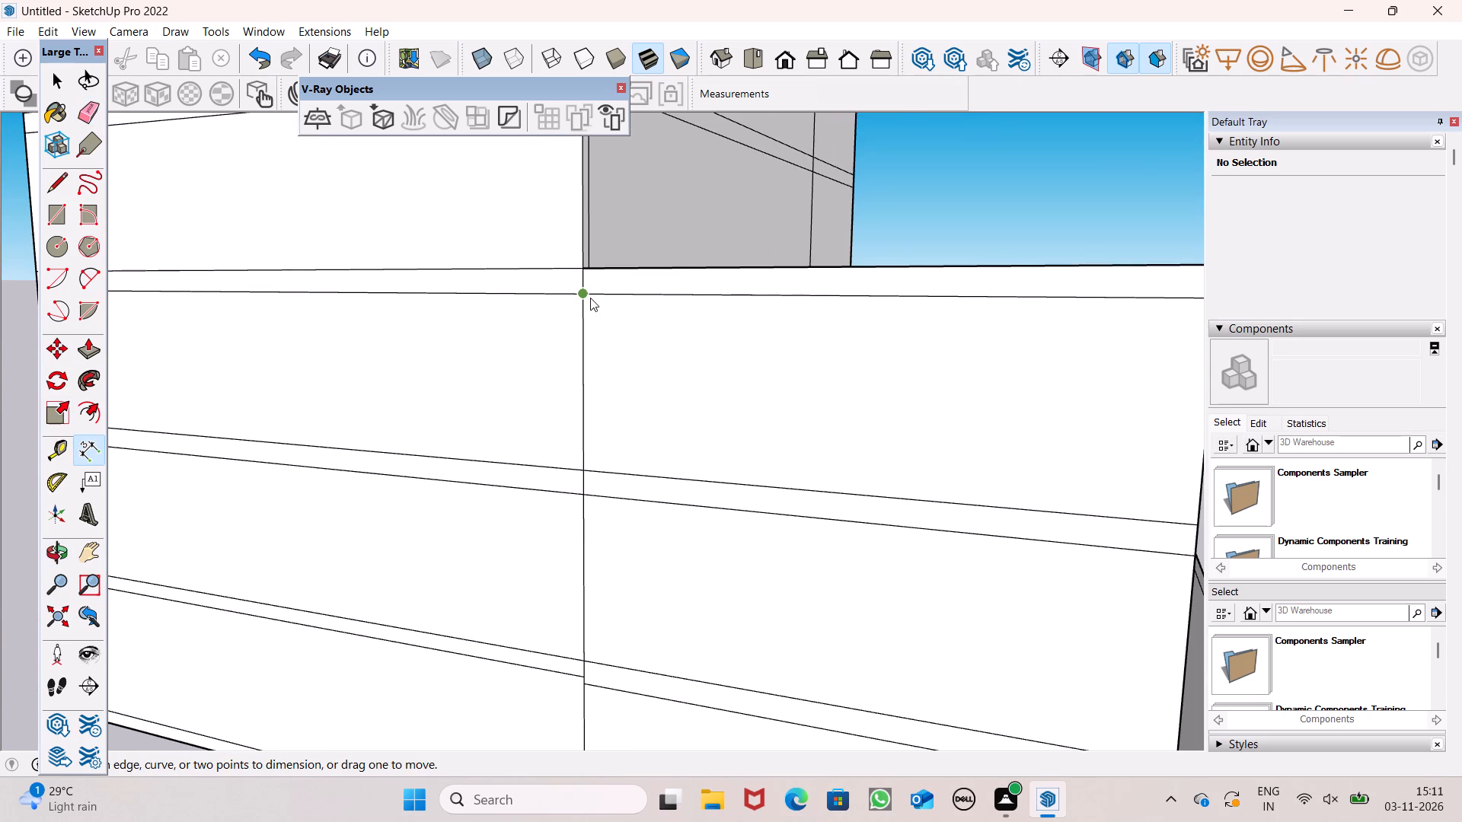
{"action": "left_click", "coordinate": [590, 300]}
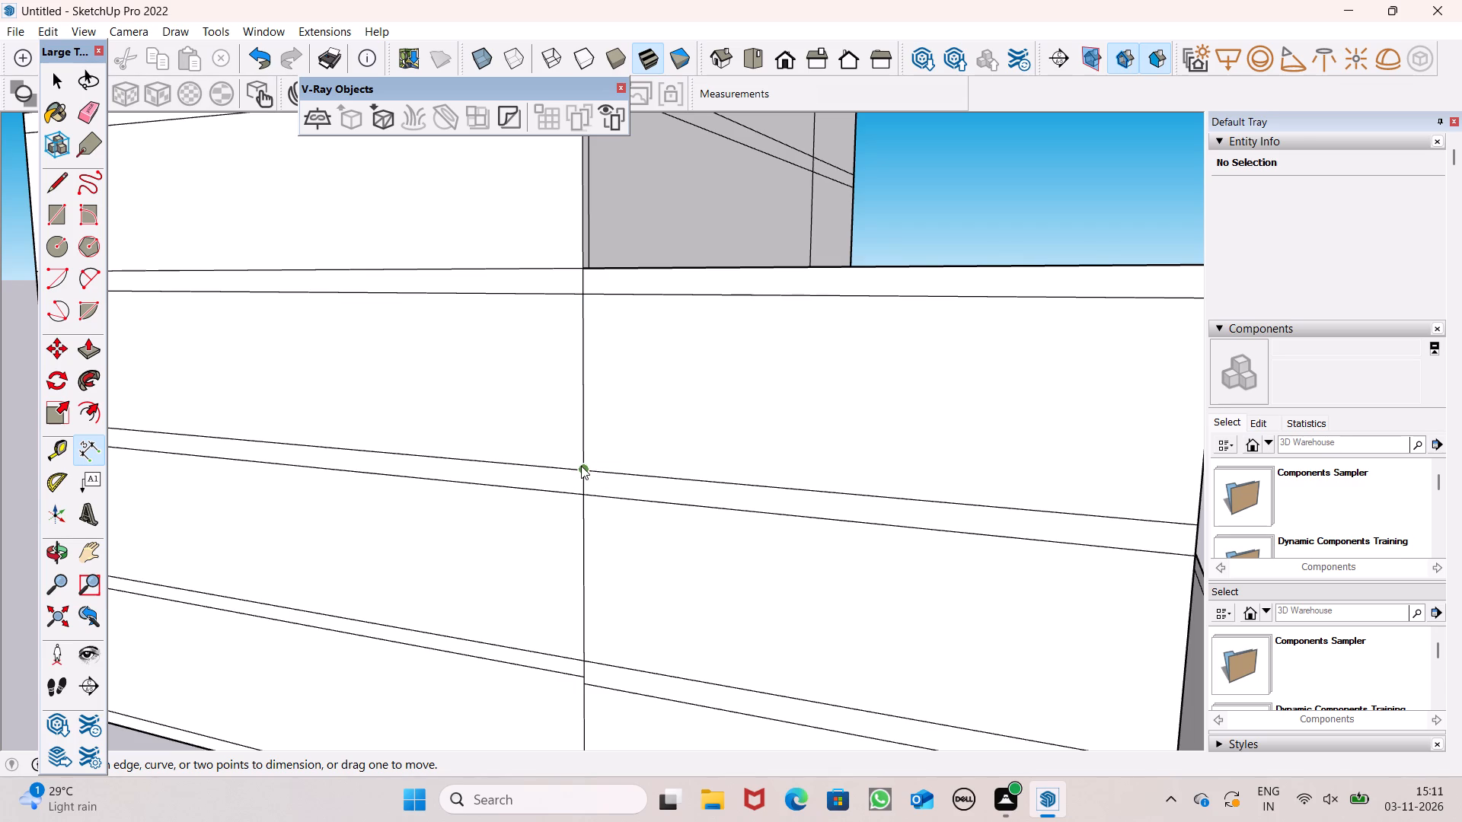
{"action": "left_click", "coordinate": [583, 468]}
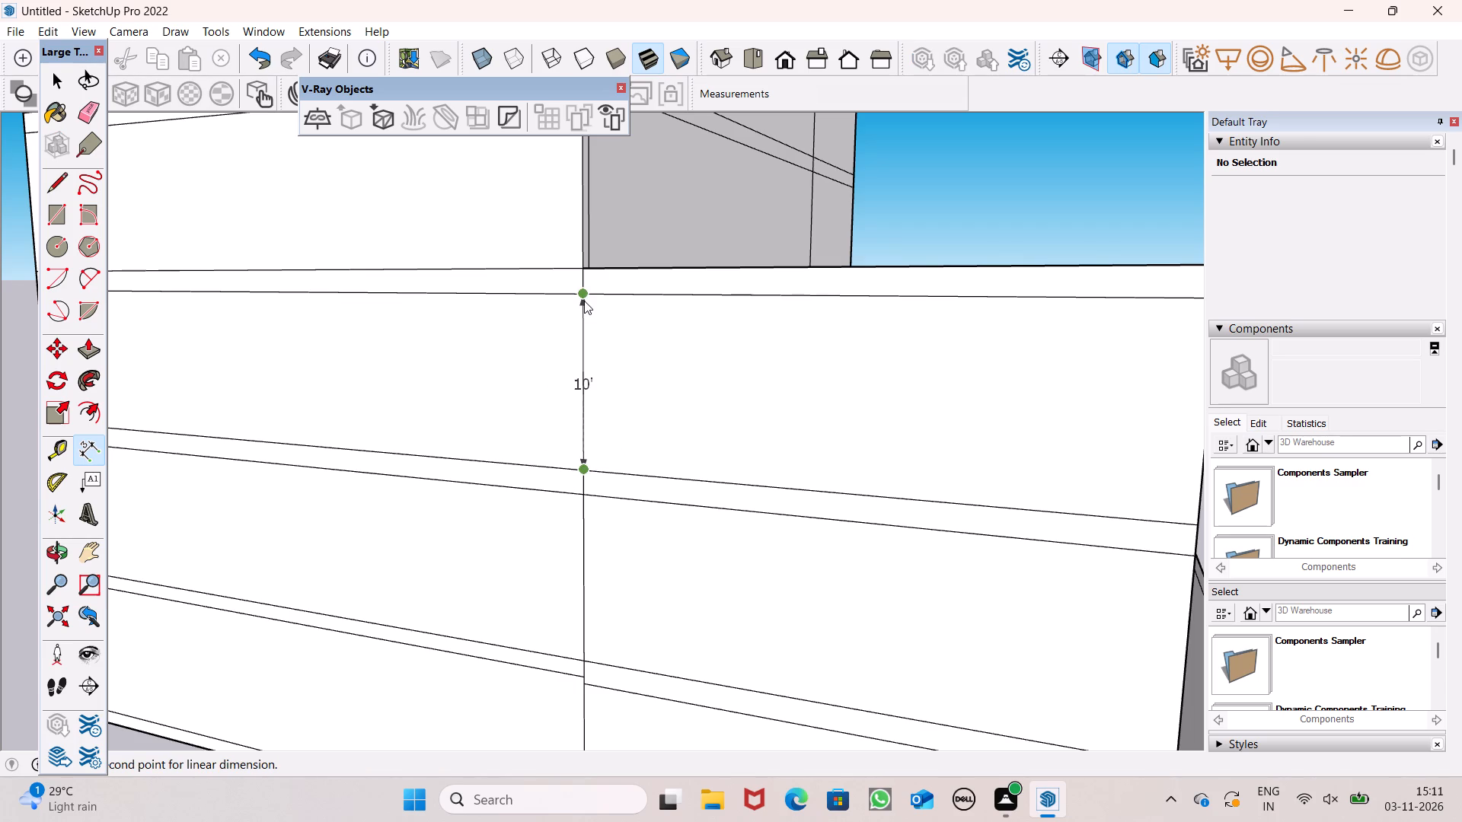
{"action": "key", "text": "space"}
Push/Pull the top face of the low block's walls up 10' to the underside of the tower's next band.
{"action": "scroll", "coordinate": [621, 346], "scroll_direction": "down", "scroll_amount": 12}
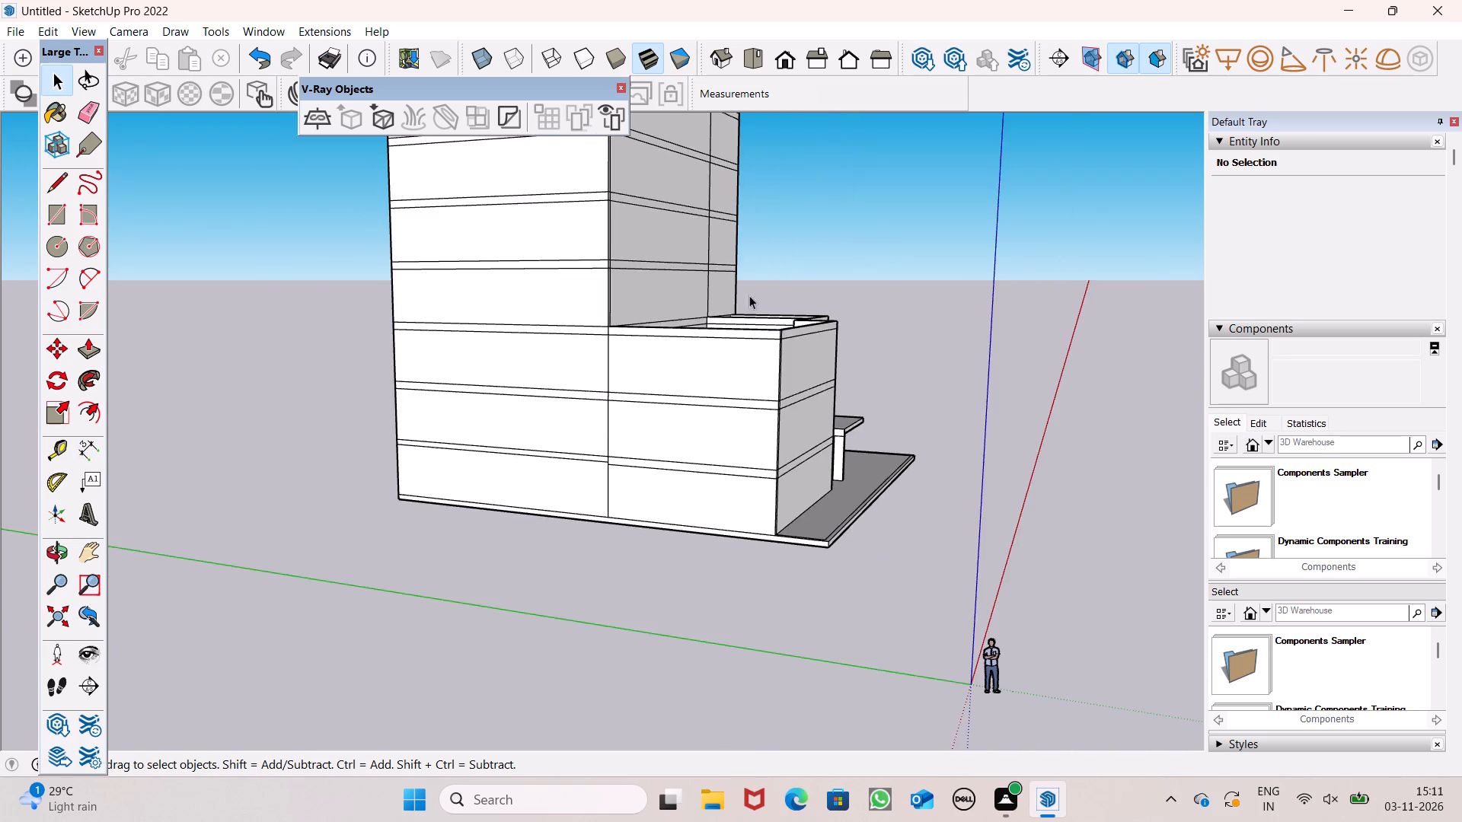
{"action": "middle_click_drag", "start_coordinate": [749, 310], "coordinate": [659, 517]}
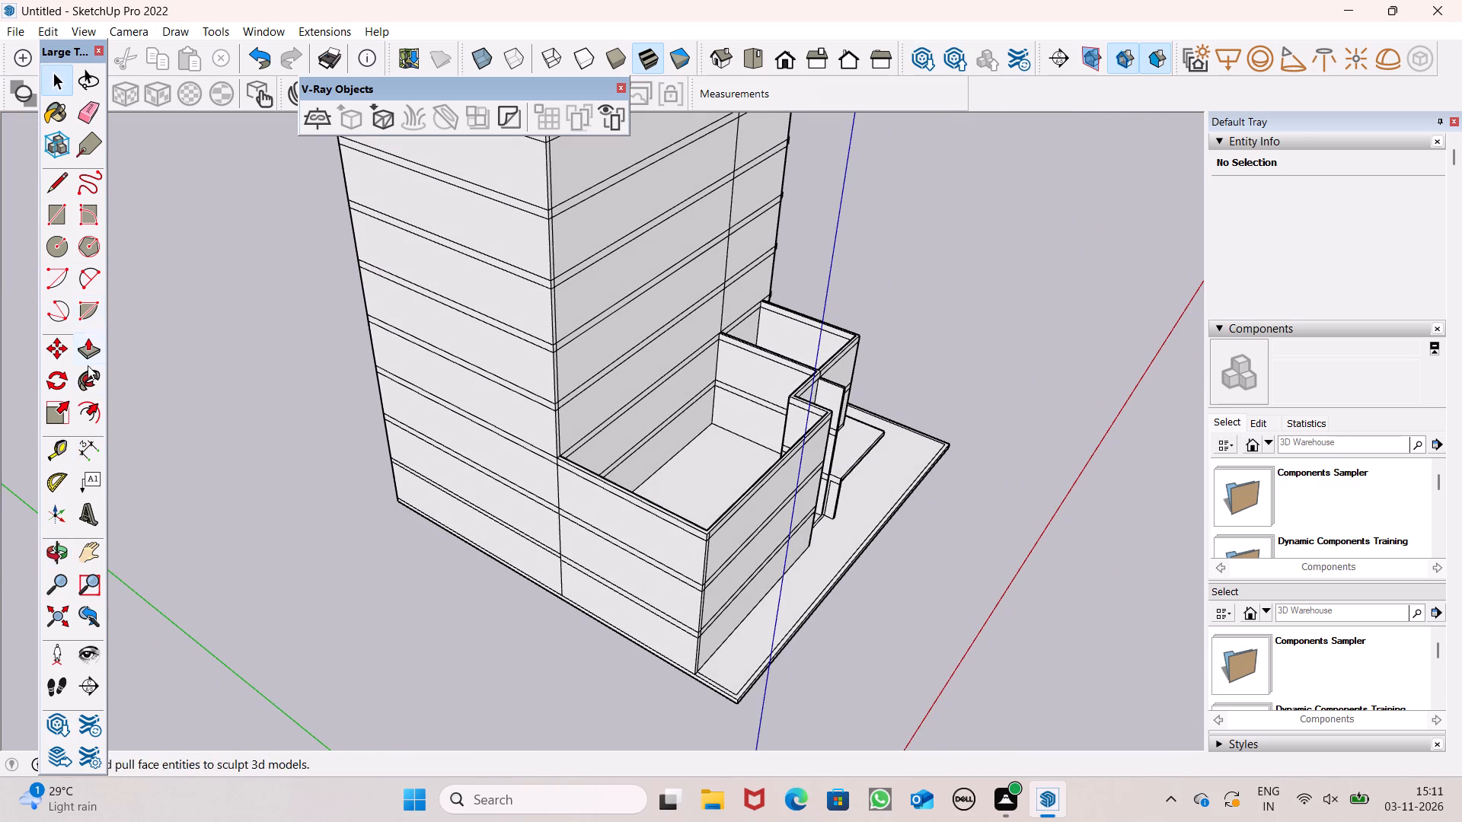
{"action": "left_click", "coordinate": [85, 353]}
{"action": "scroll", "coordinate": [521, 428], "scroll_direction": "up", "scroll_amount": 7}
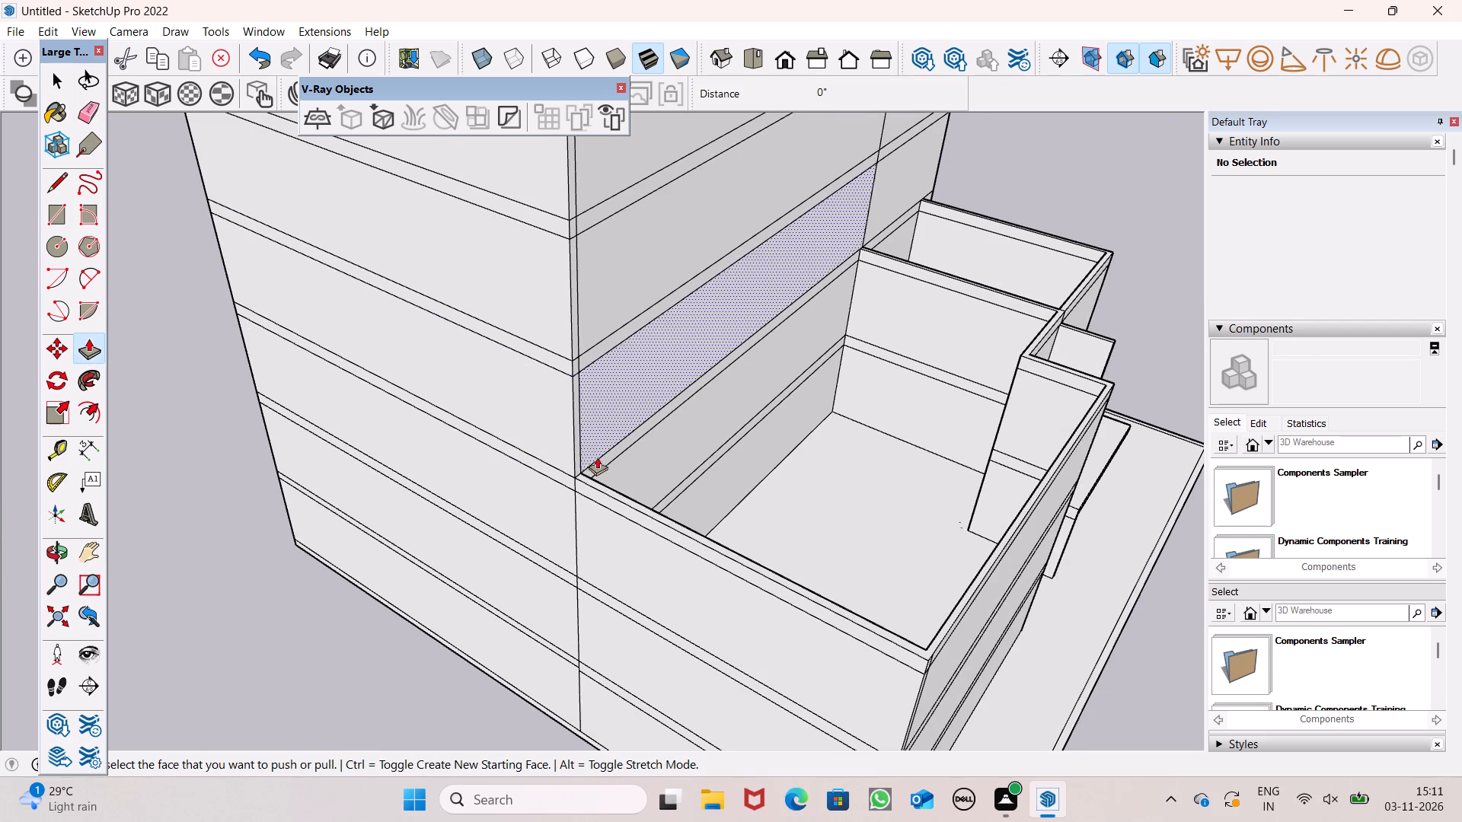
{"action": "left_click_drag", "start_coordinate": [589, 483], "coordinate": [567, 426], "text": "ctrl"}
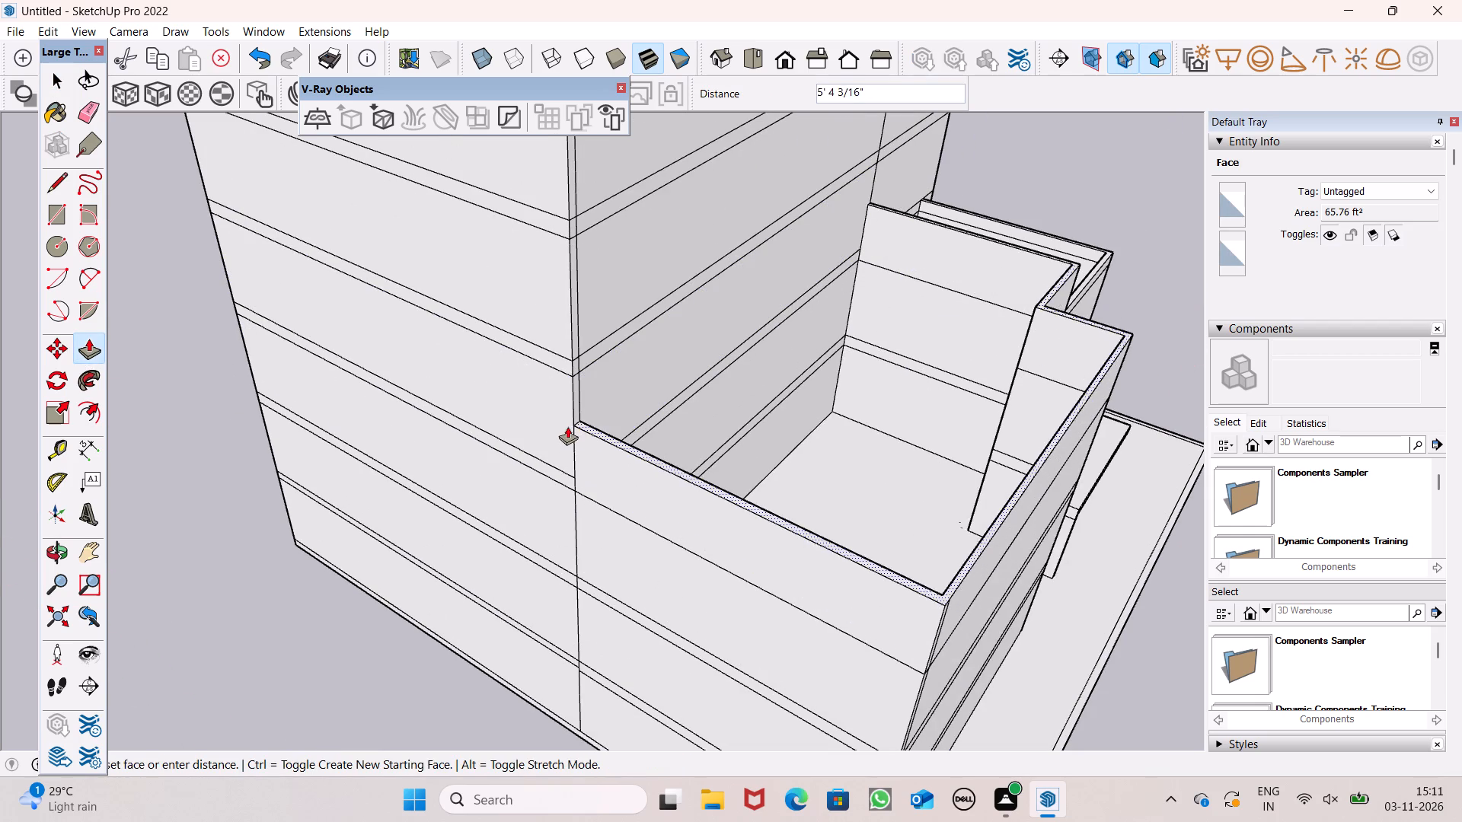
{"action": "left_click_drag", "start_coordinate": [567, 426], "coordinate": [570, 377], "text": "ctrl"}
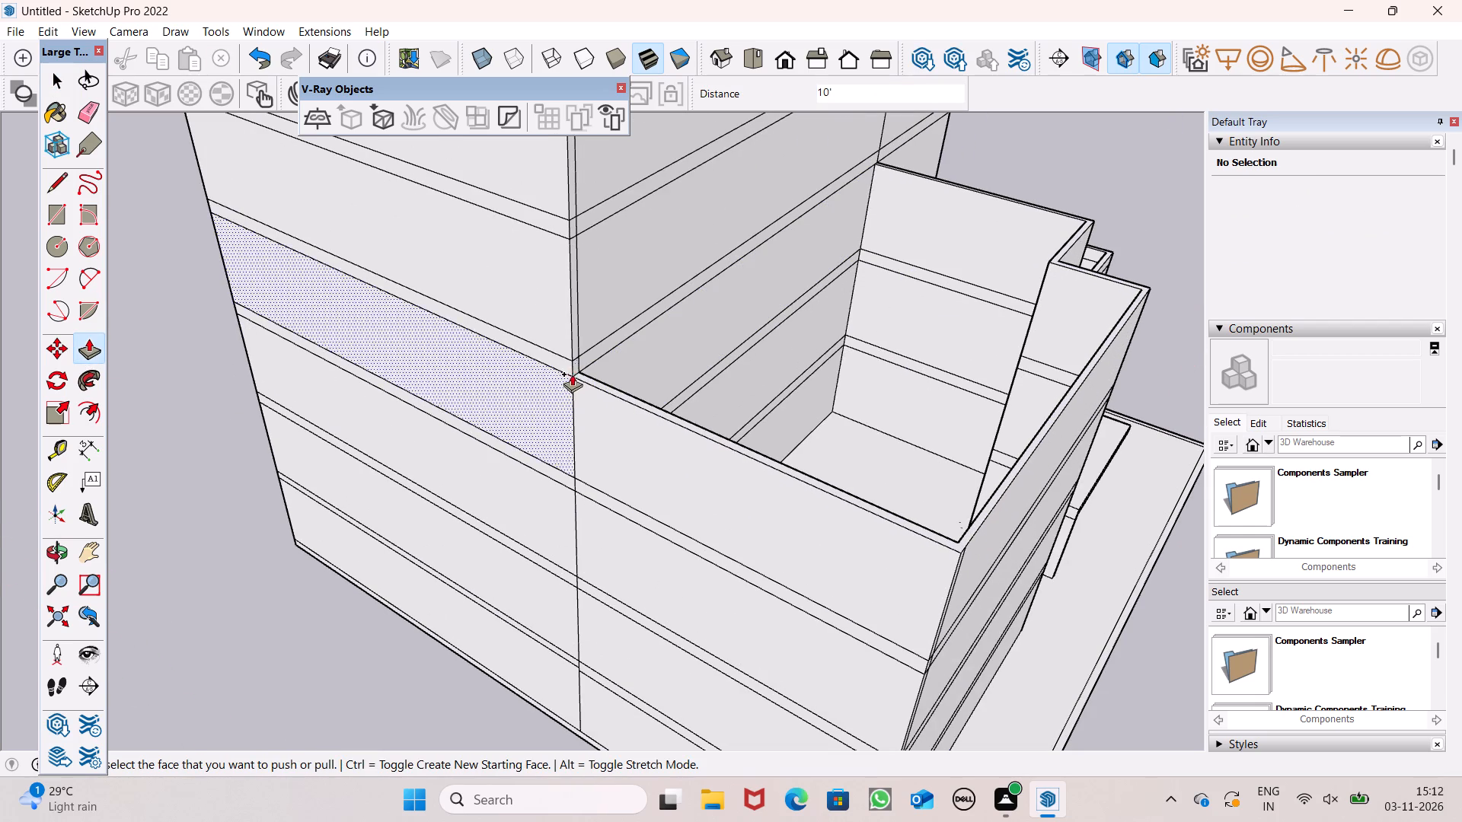
Push/Pull the low block's wall top up by one band height, level with the top of the tower's adjoining band.
{"action": "scroll", "coordinate": [575, 456], "scroll_direction": "down", "scroll_amount": 7}
{"action": "scroll", "coordinate": [591, 379], "scroll_direction": "up", "scroll_amount": 7}
{"action": "scroll", "coordinate": [557, 452], "scroll_direction": "up", "scroll_amount": 4}
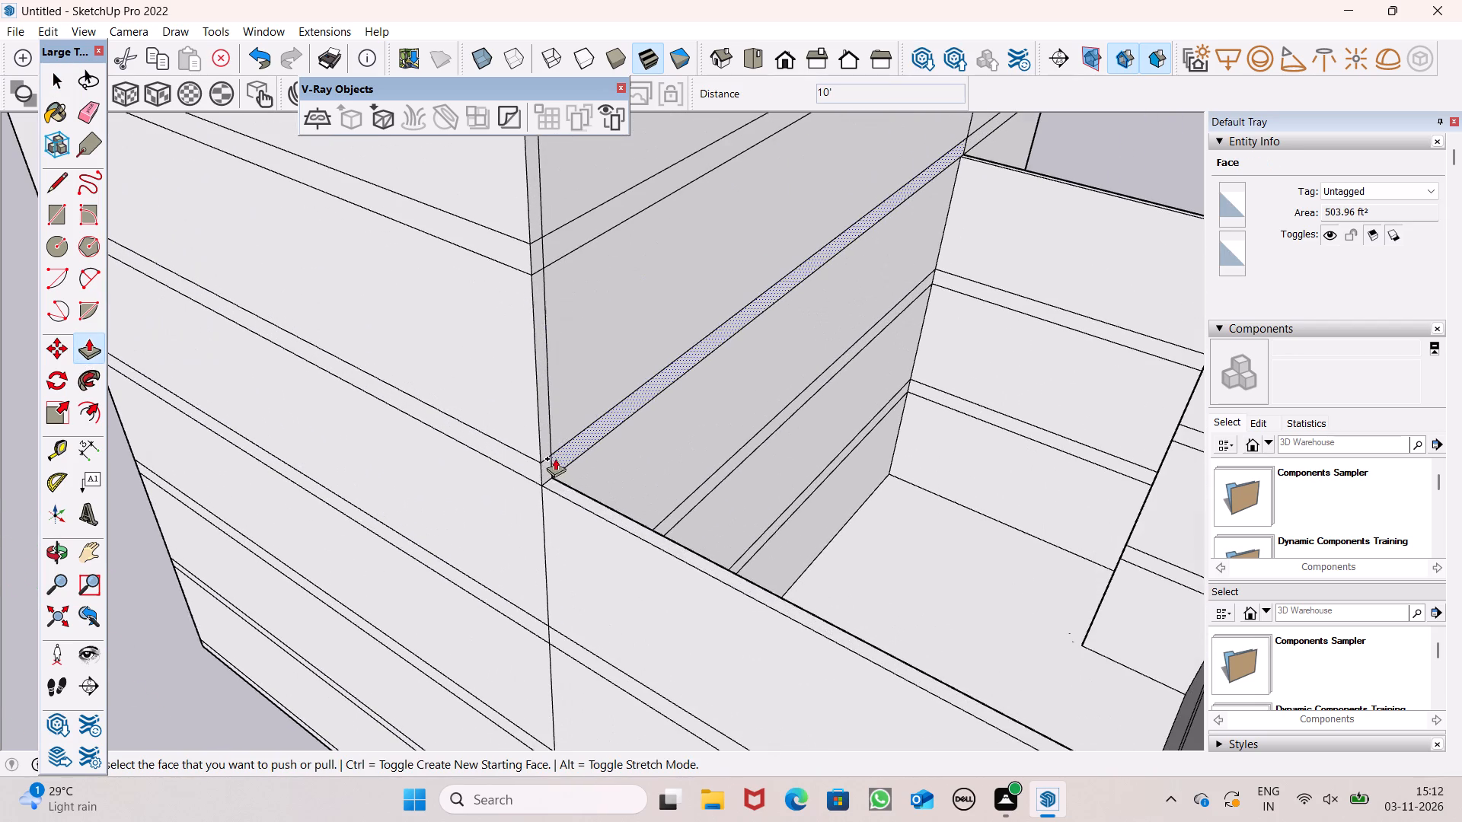
{"action": "left_click_drag", "start_coordinate": [551, 483], "coordinate": [535, 456]}
Push/Pull the low block's wall top up another storey, 10' 3/4", to the underside of the tower's following band.
{"action": "left_click_drag", "start_coordinate": [555, 462], "coordinate": [541, 276]}
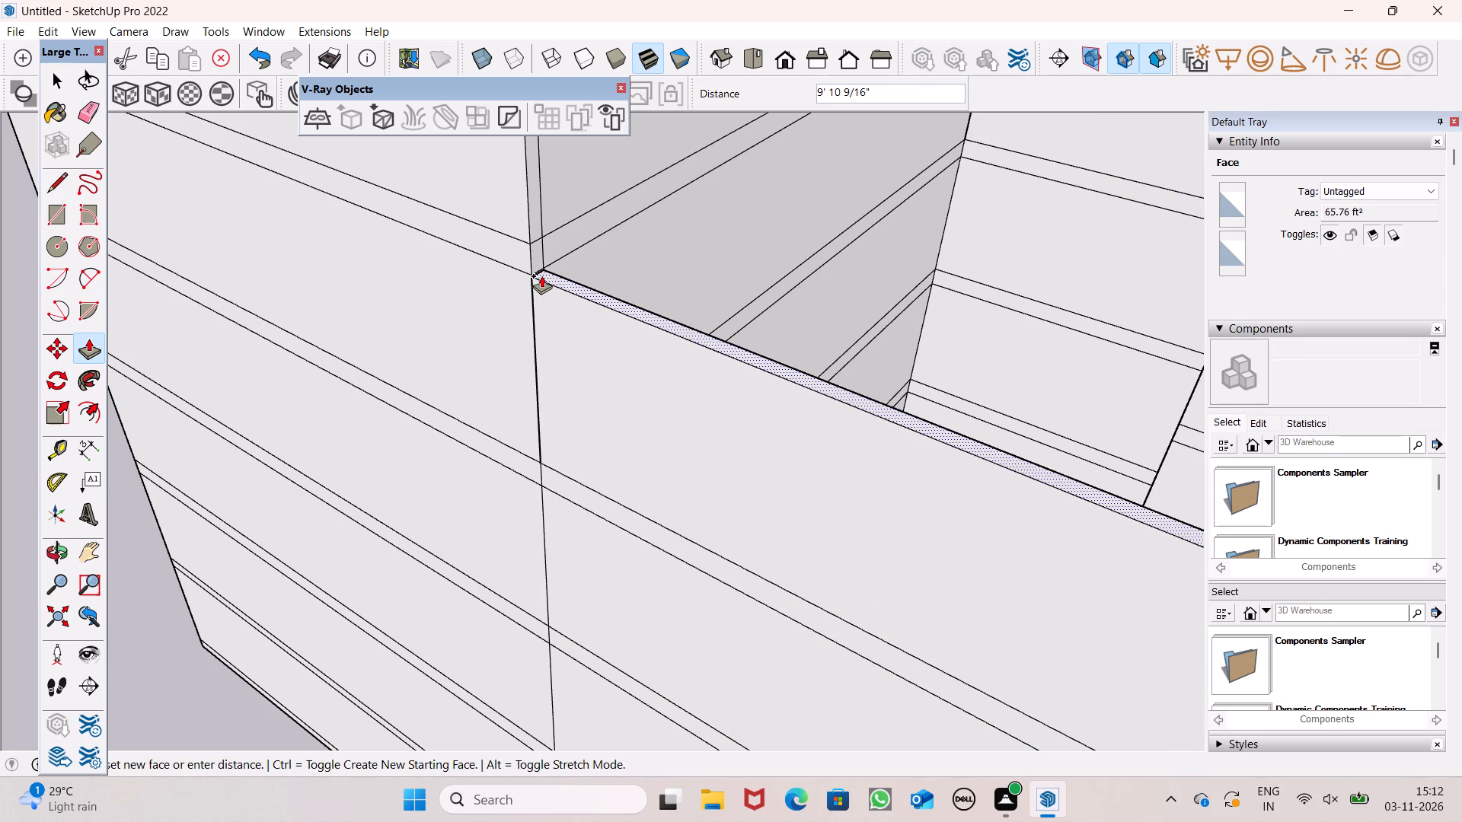
{"action": "left_click_drag", "start_coordinate": [541, 276], "coordinate": [540, 273]}
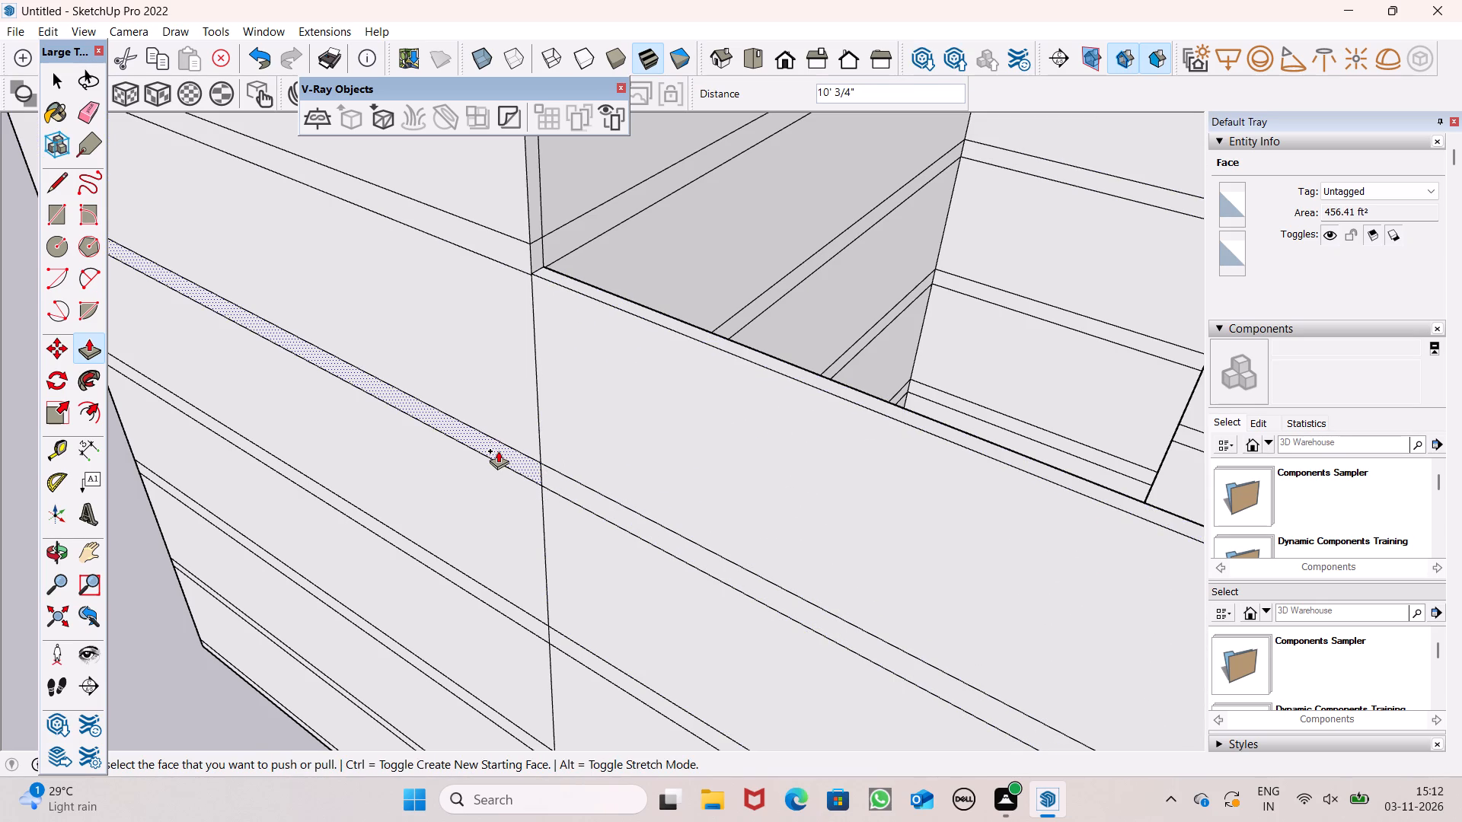
Examine the raised low block against the canopy enclosure and the tower from around the building.
{"action": "scroll", "coordinate": [593, 444], "scroll_direction": "down", "scroll_amount": 7}
{"action": "scroll", "coordinate": [543, 215], "scroll_direction": "down", "scroll_amount": 6}
{"action": "middle_click_drag", "start_coordinate": [675, 408], "coordinate": [178, 292]}
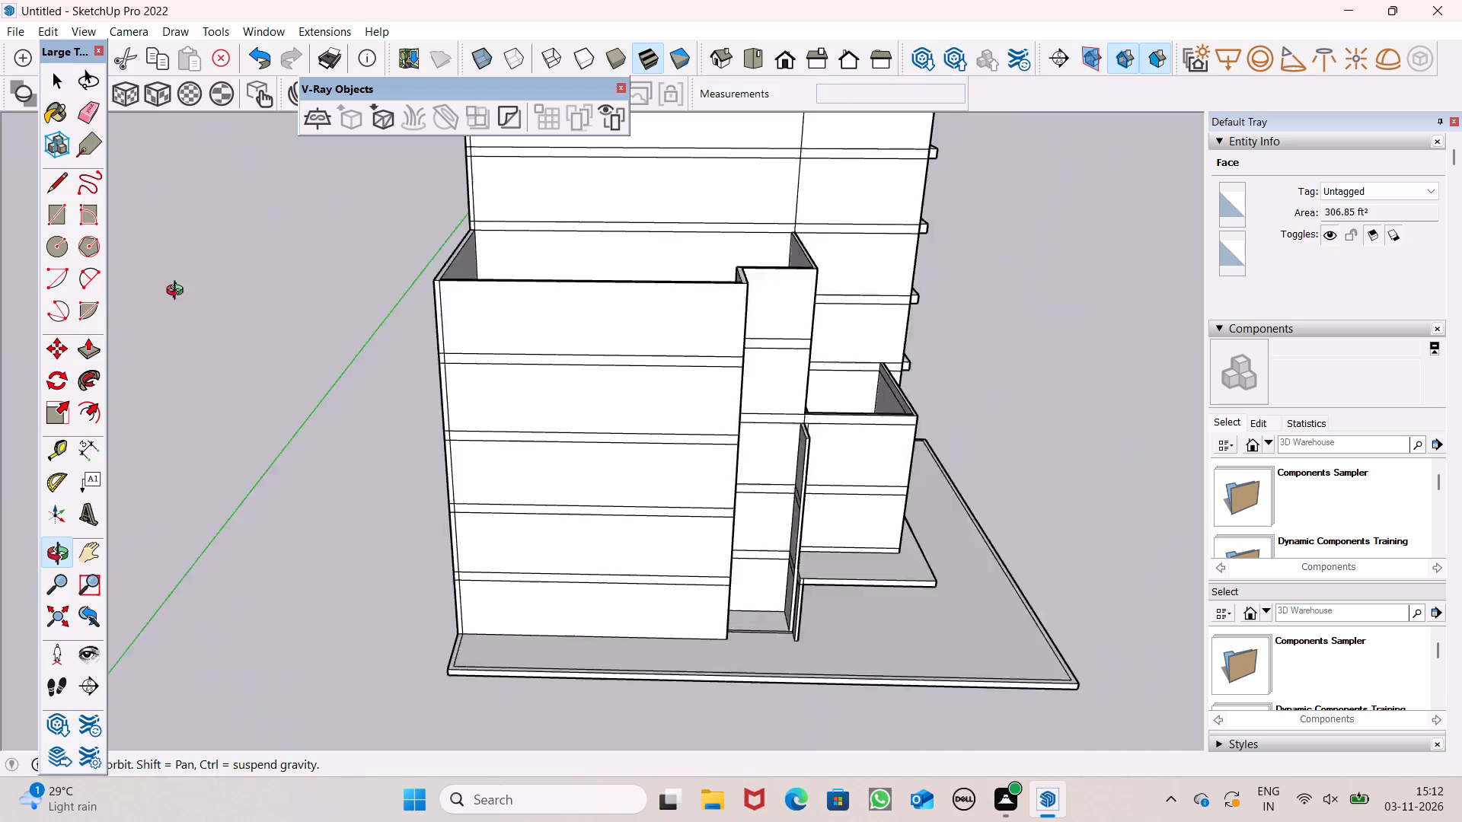
{"action": "middle_click_drag", "start_coordinate": [178, 292], "coordinate": [0, 285]}
{"action": "scroll", "coordinate": [806, 337], "scroll_direction": "down", "scroll_amount": 4}
{"action": "middle_click_drag", "start_coordinate": [865, 455], "coordinate": [608, 462]}
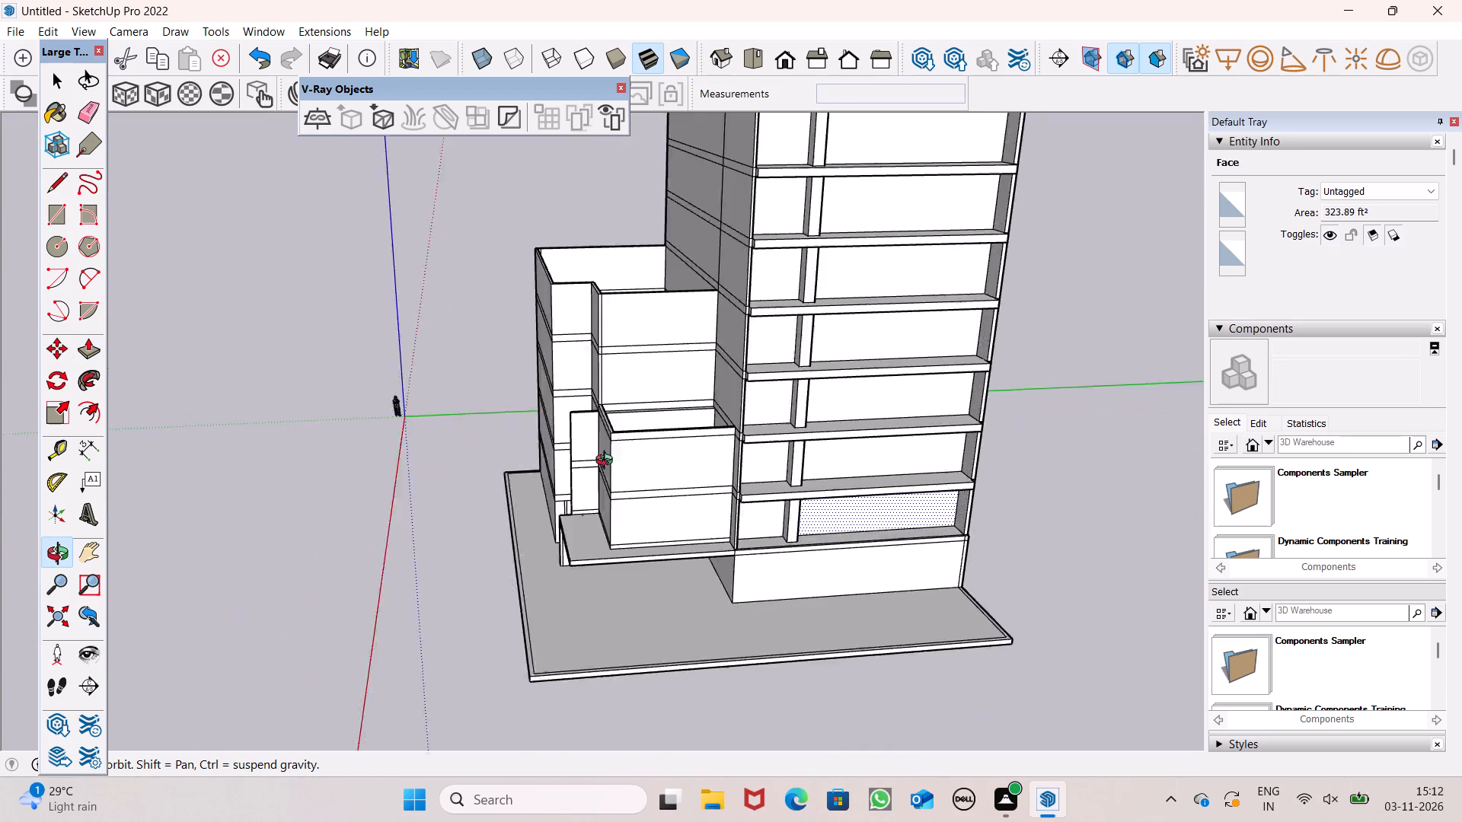
{"action": "middle_click_drag", "start_coordinate": [608, 462], "coordinate": [902, 554]}
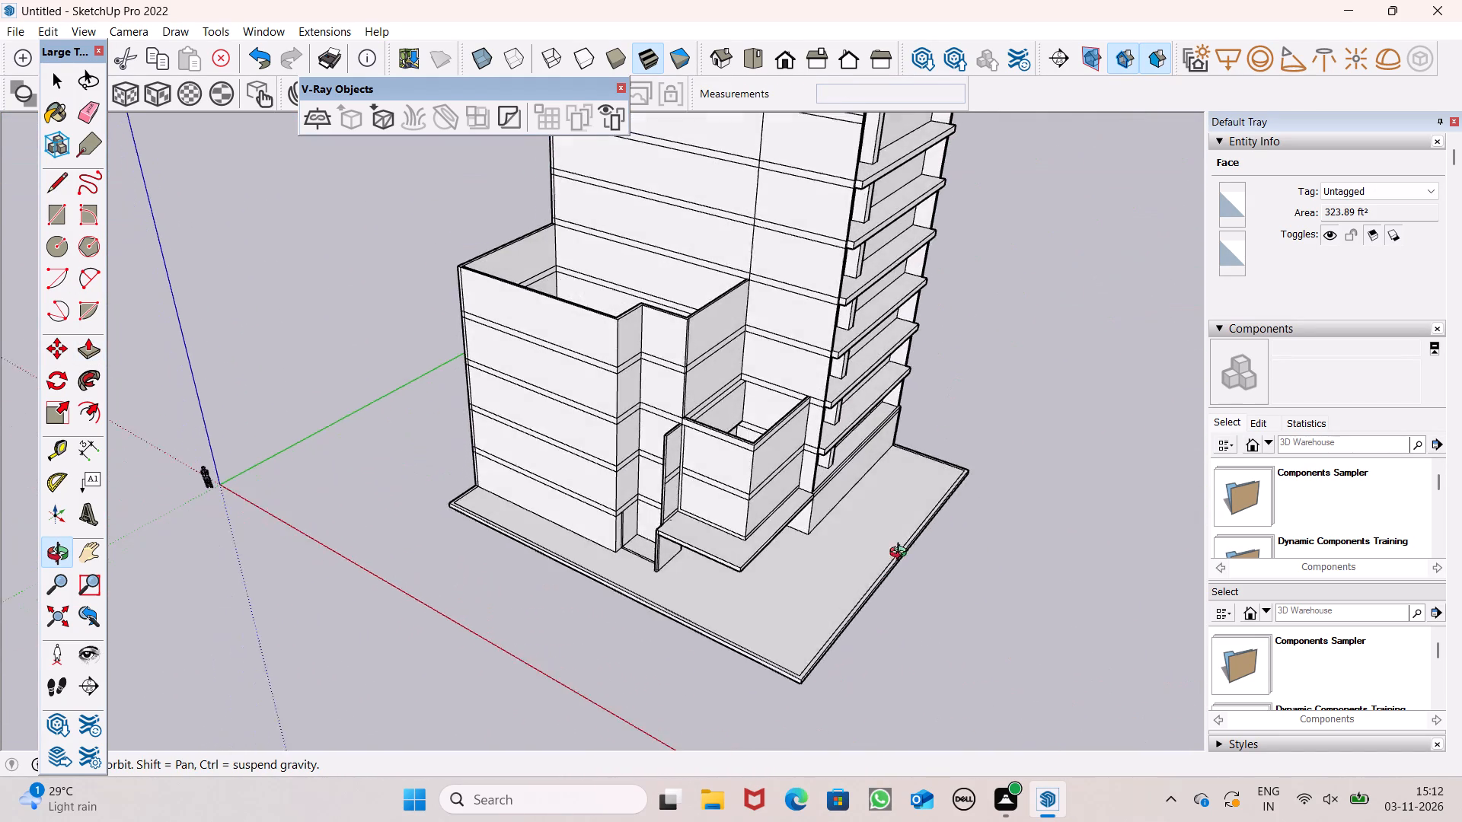
{"action": "middle_click_drag", "start_coordinate": [902, 554], "coordinate": [846, 543]}
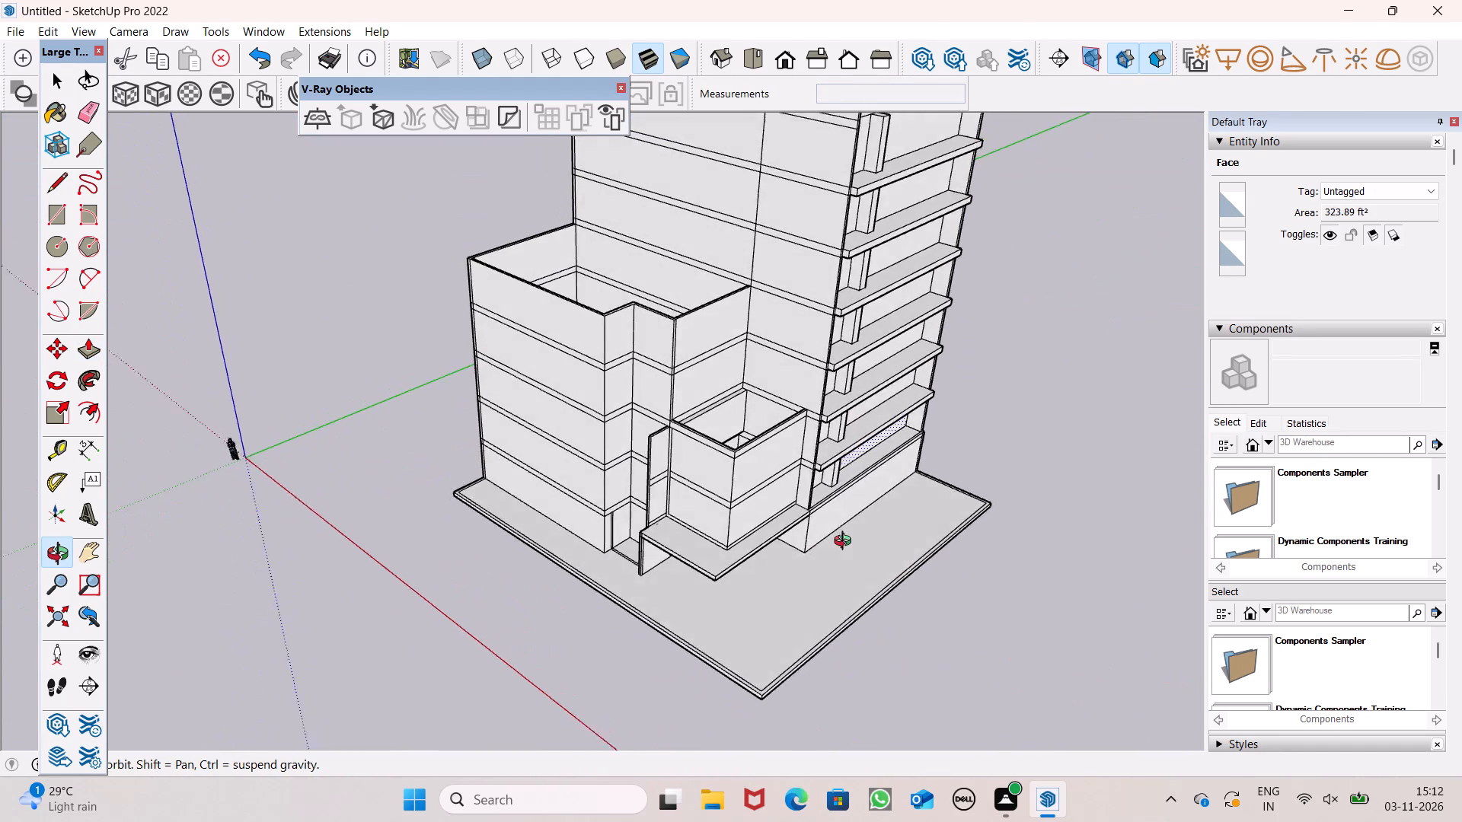
{"action": "middle_click_drag", "start_coordinate": [846, 543], "coordinate": [745, 456]}
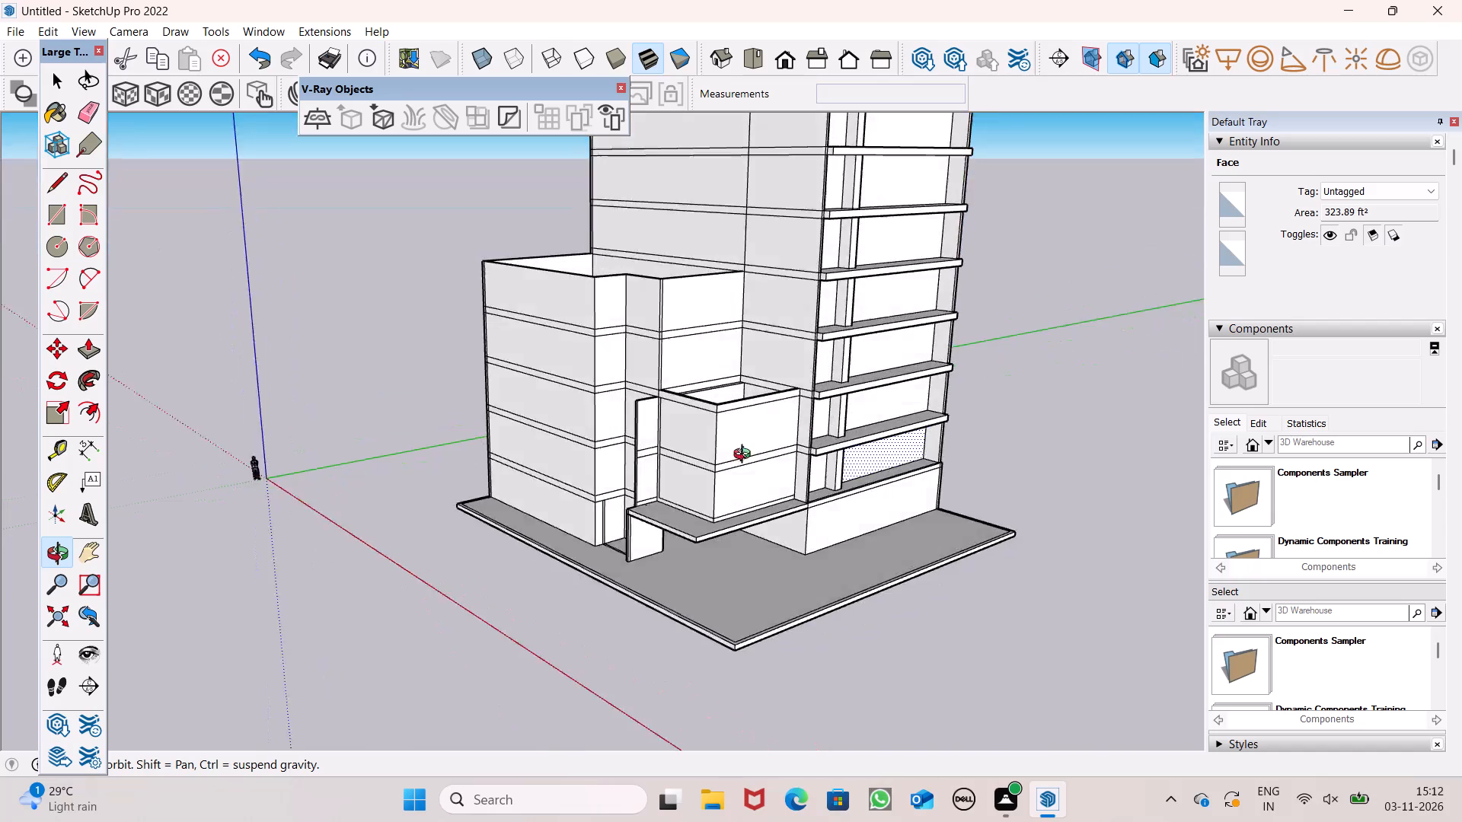
{"action": "middle_click_drag", "start_coordinate": [745, 456], "coordinate": [759, 521]}
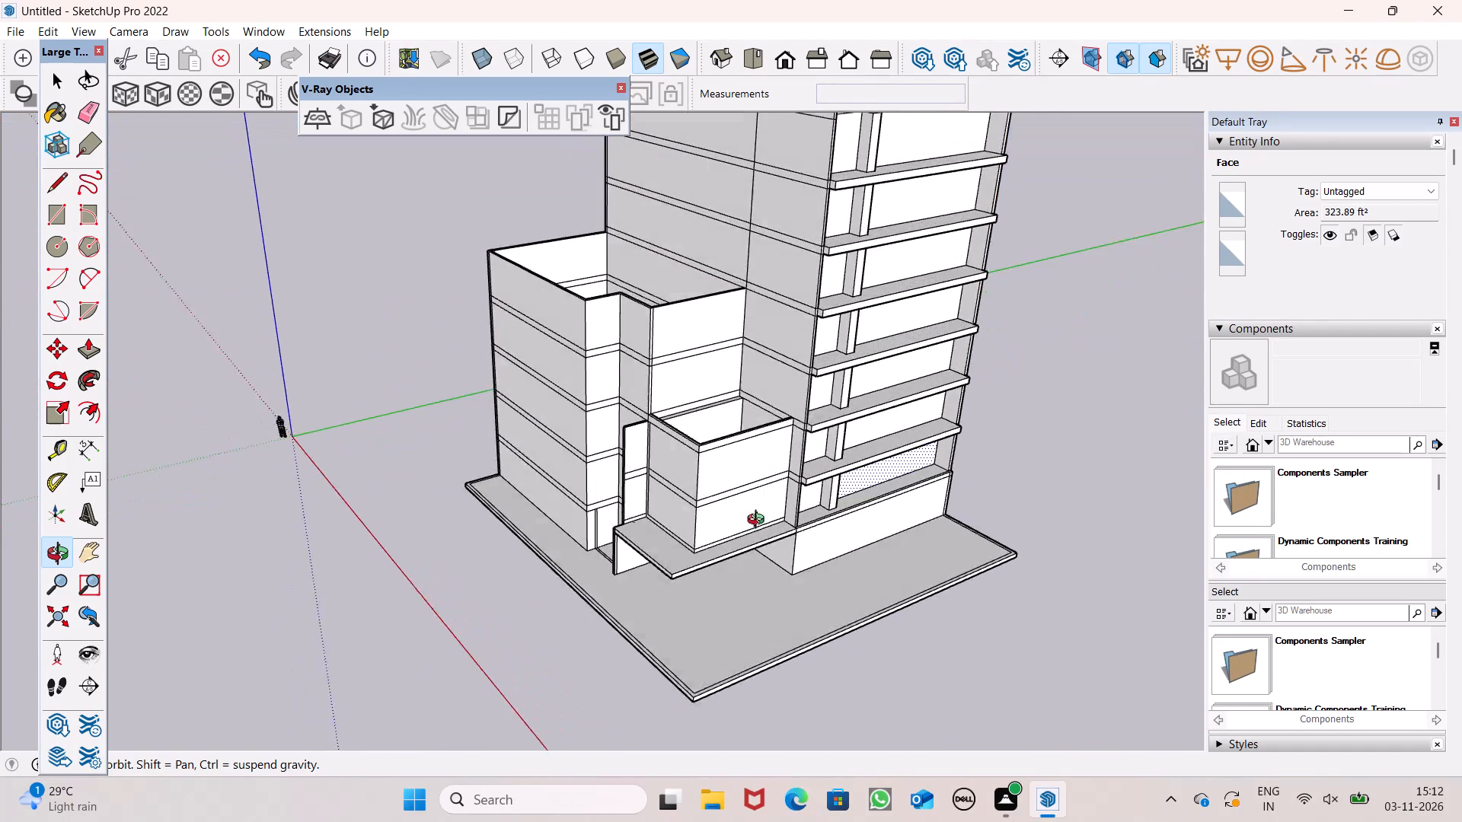
{"action": "middle_click_drag", "start_coordinate": [759, 521], "coordinate": [725, 604]}
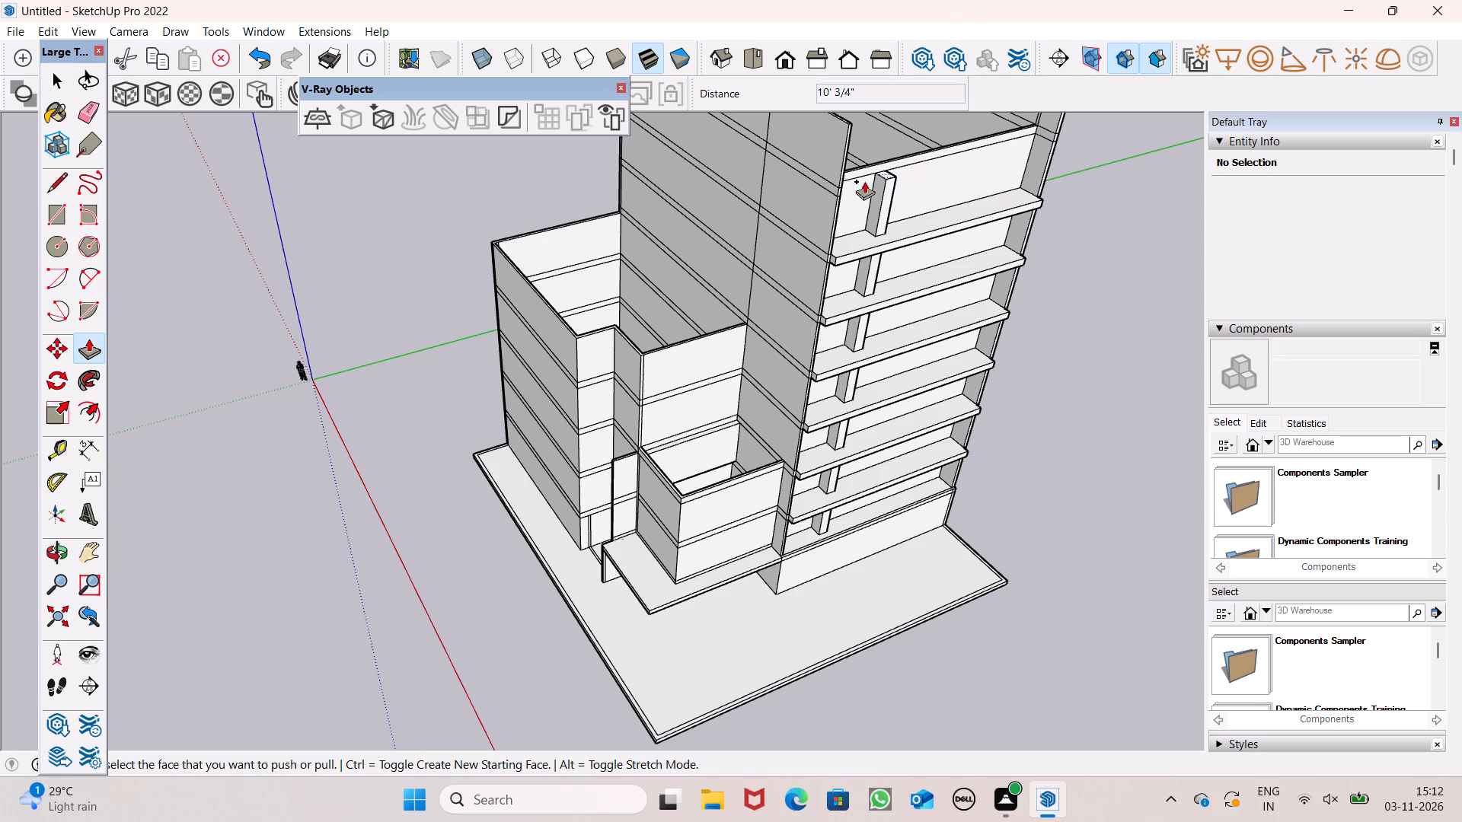
{"action": "scroll", "coordinate": [715, 284], "scroll_direction": "down", "scroll_amount": 5}
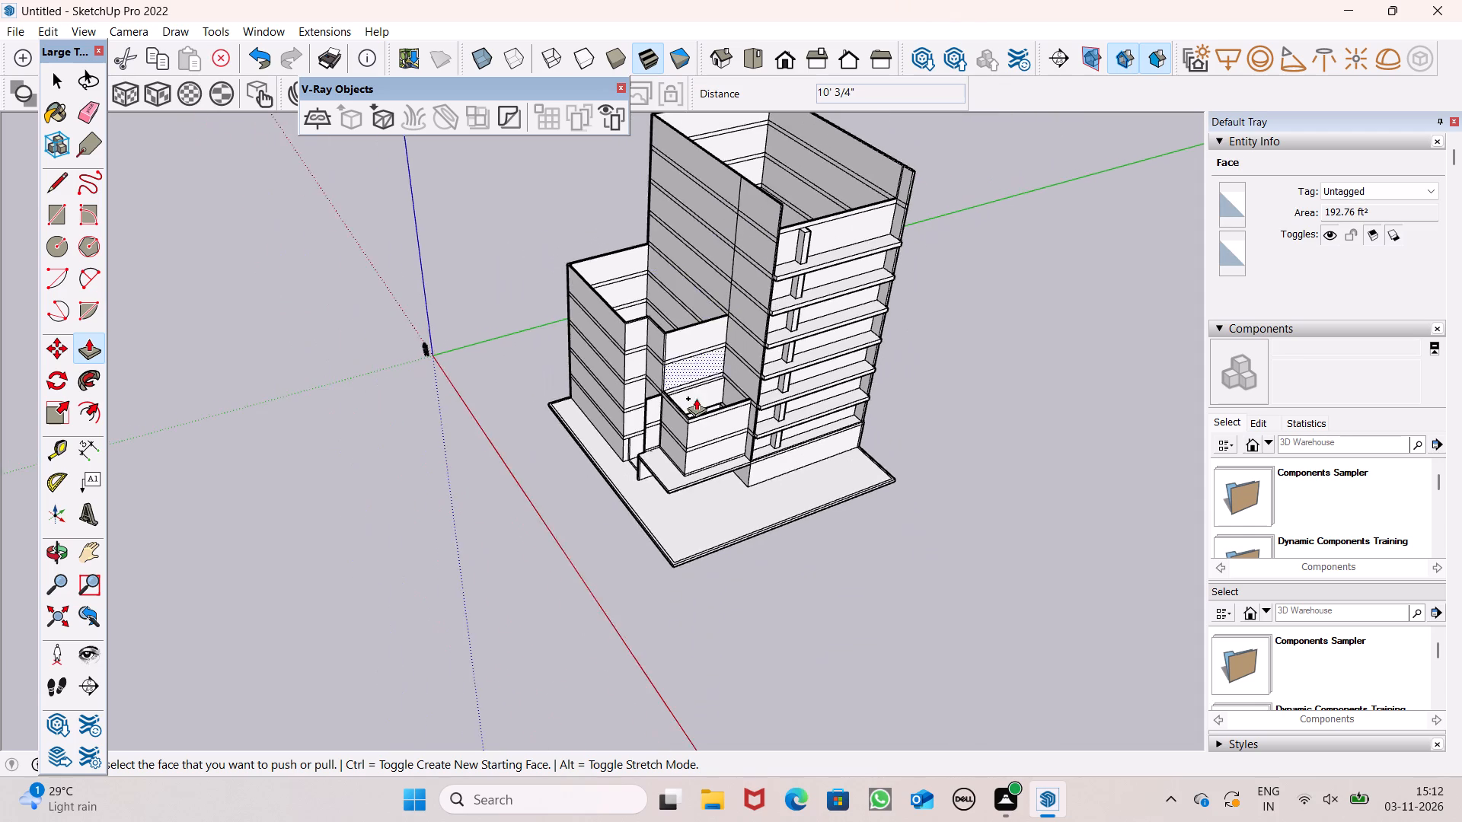
{"action": "middle_click_drag", "start_coordinate": [731, 426], "coordinate": [770, 414]}
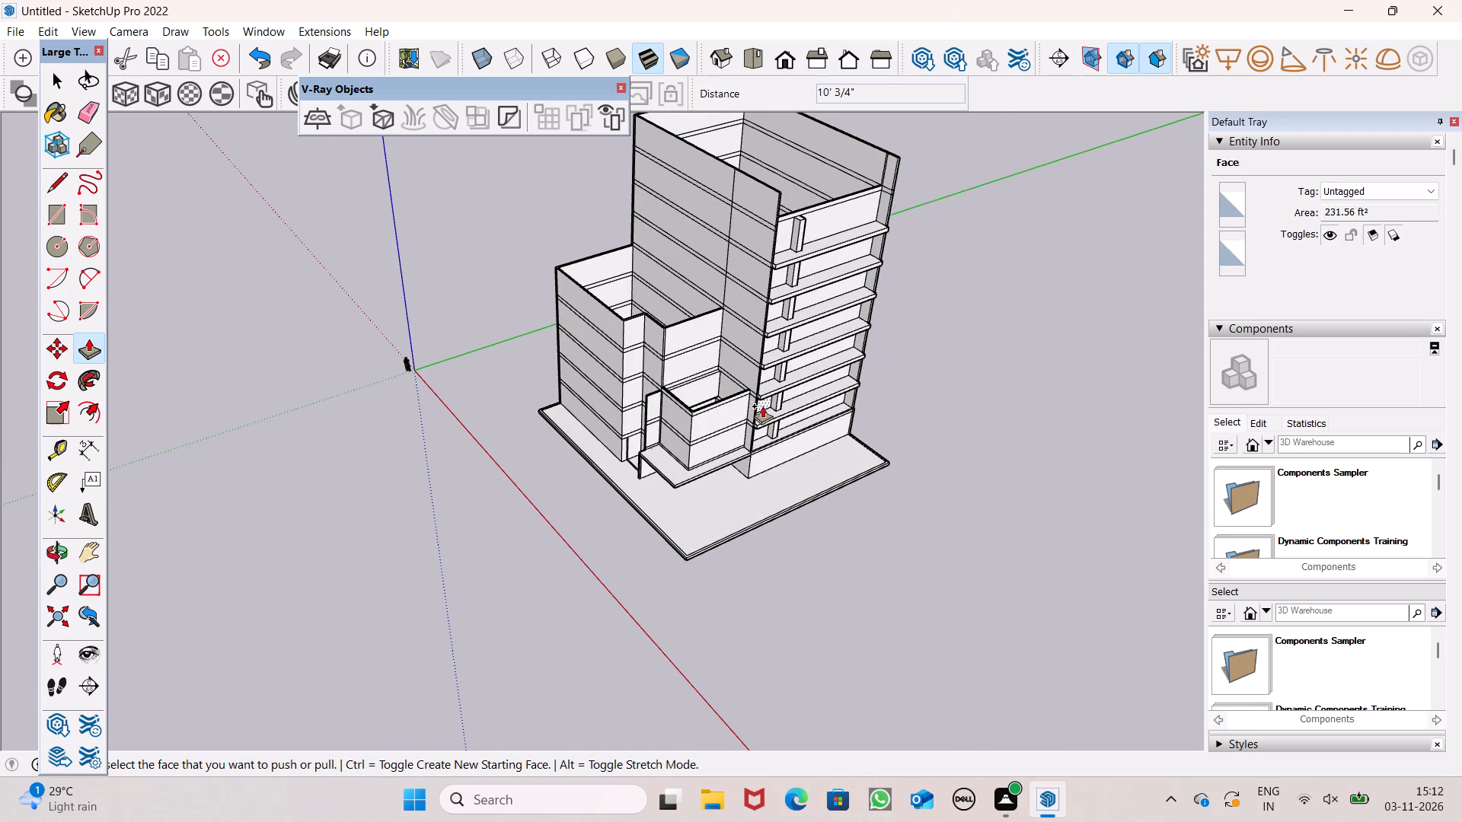
{"action": "scroll", "coordinate": [757, 401], "scroll_direction": "down", "scroll_amount": 1}
{"action": "middle_click_drag", "start_coordinate": [604, 344], "coordinate": [889, 228]}
{"action": "scroll", "coordinate": [879, 247], "scroll_direction": "up", "scroll_amount": 1}
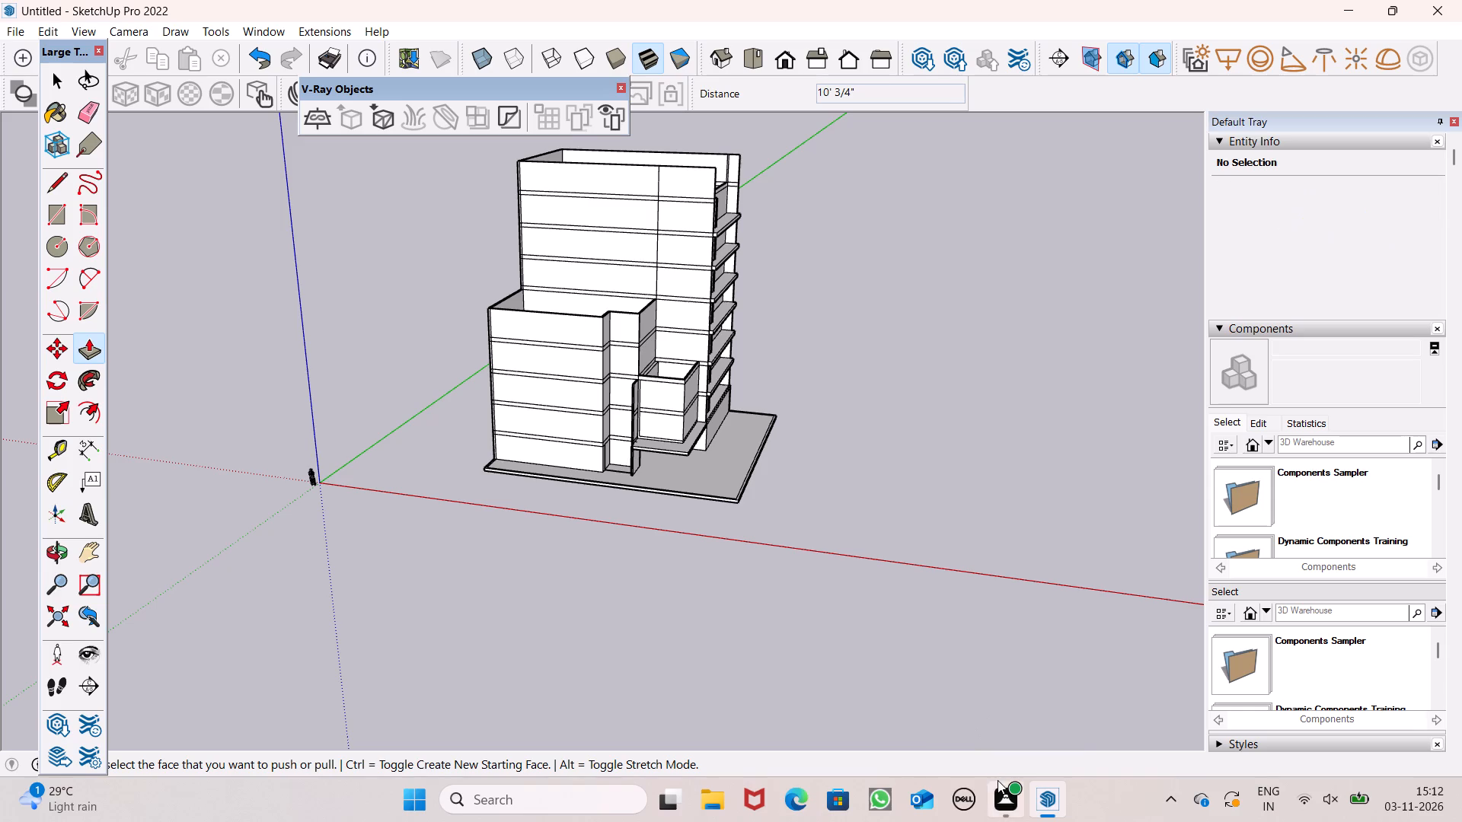
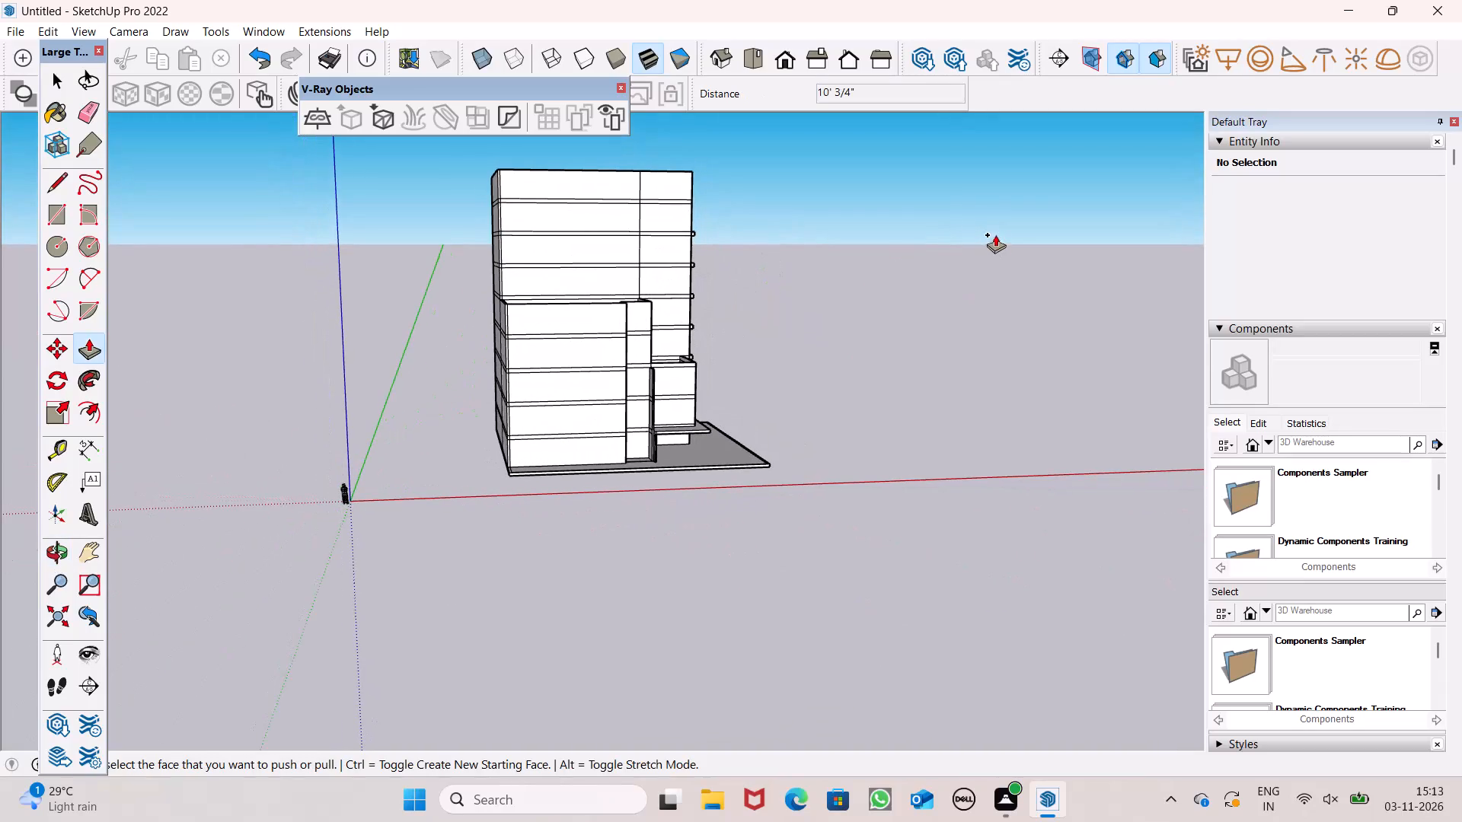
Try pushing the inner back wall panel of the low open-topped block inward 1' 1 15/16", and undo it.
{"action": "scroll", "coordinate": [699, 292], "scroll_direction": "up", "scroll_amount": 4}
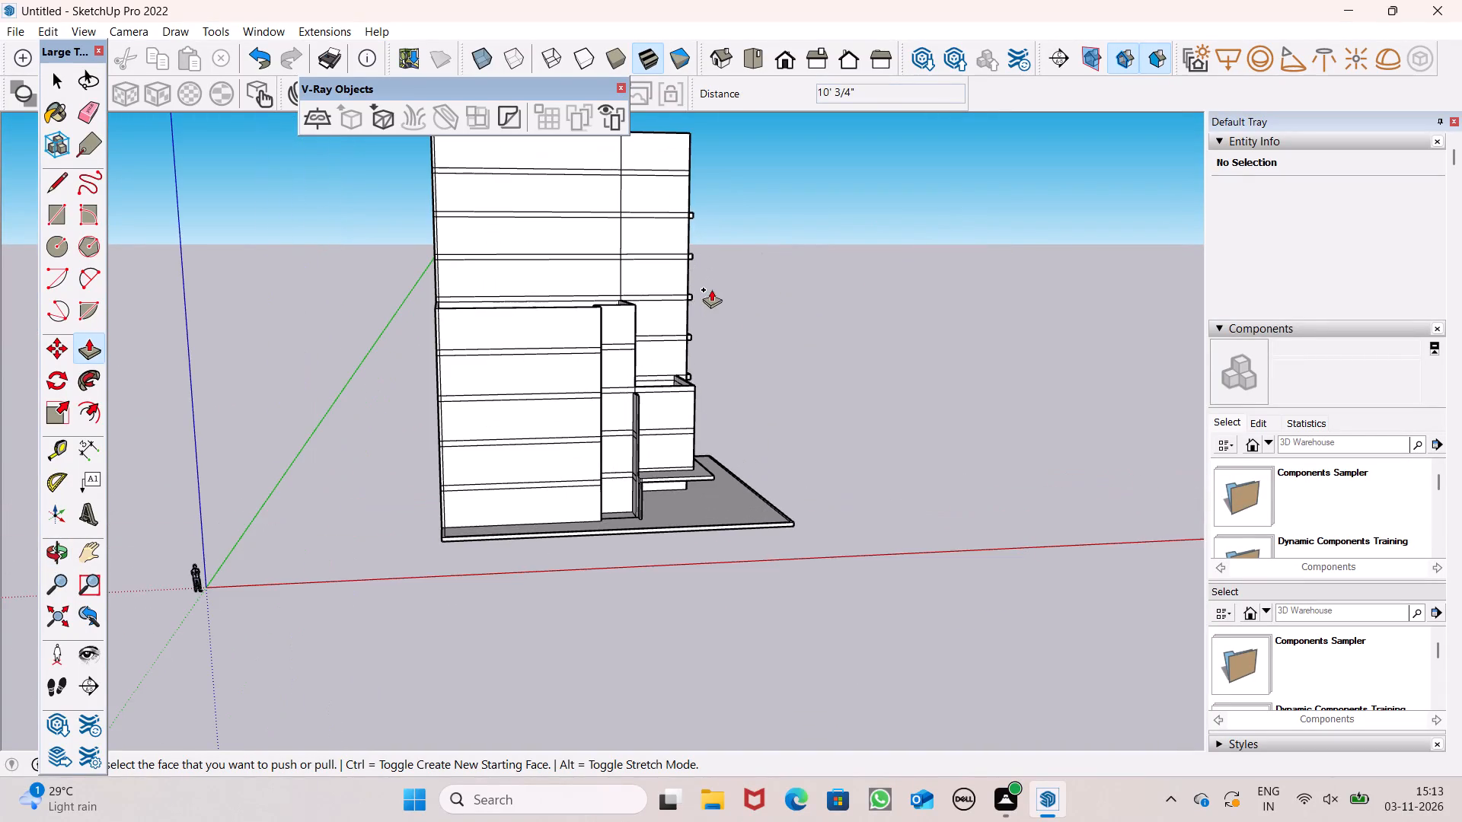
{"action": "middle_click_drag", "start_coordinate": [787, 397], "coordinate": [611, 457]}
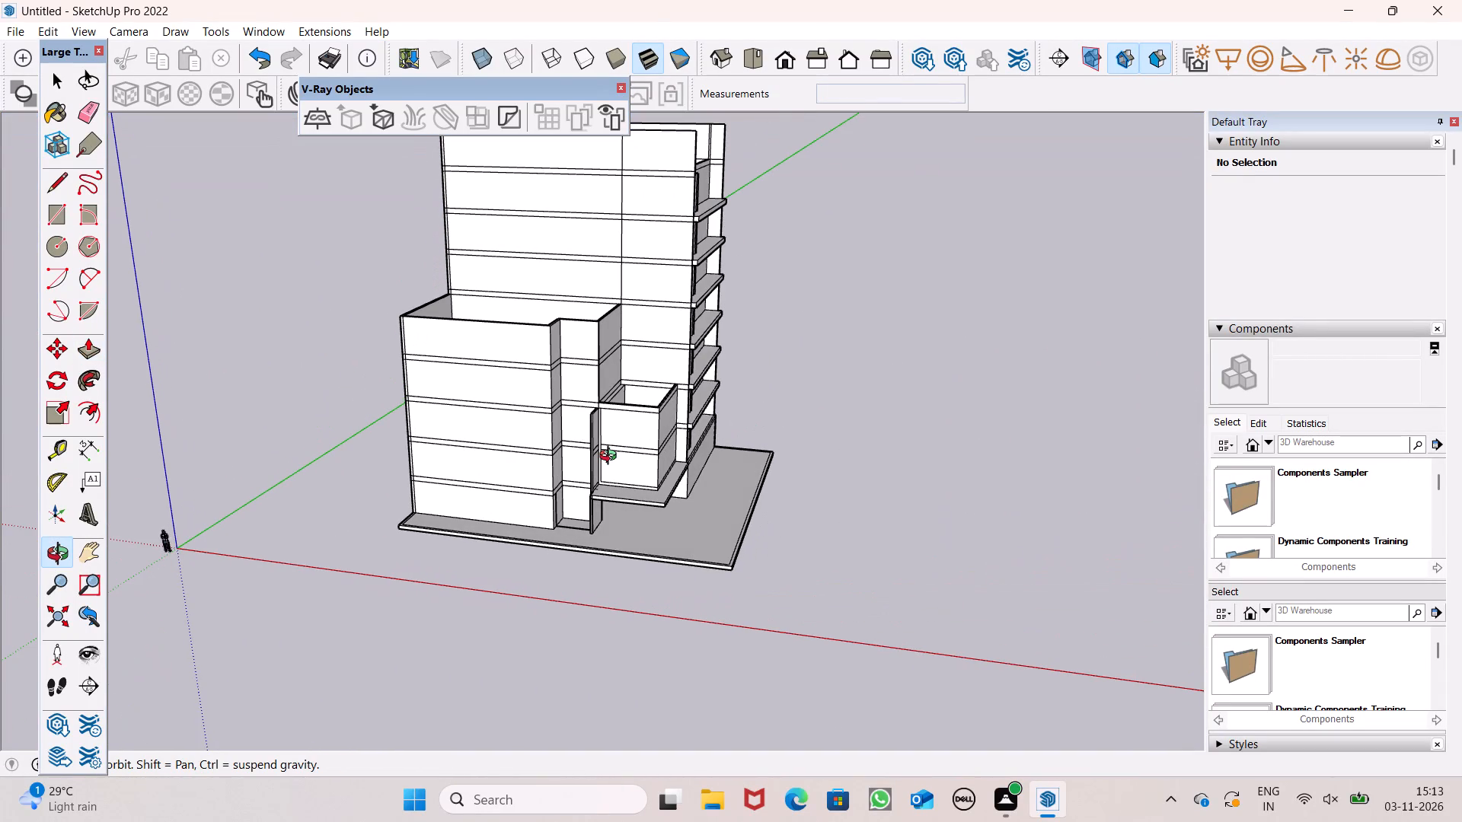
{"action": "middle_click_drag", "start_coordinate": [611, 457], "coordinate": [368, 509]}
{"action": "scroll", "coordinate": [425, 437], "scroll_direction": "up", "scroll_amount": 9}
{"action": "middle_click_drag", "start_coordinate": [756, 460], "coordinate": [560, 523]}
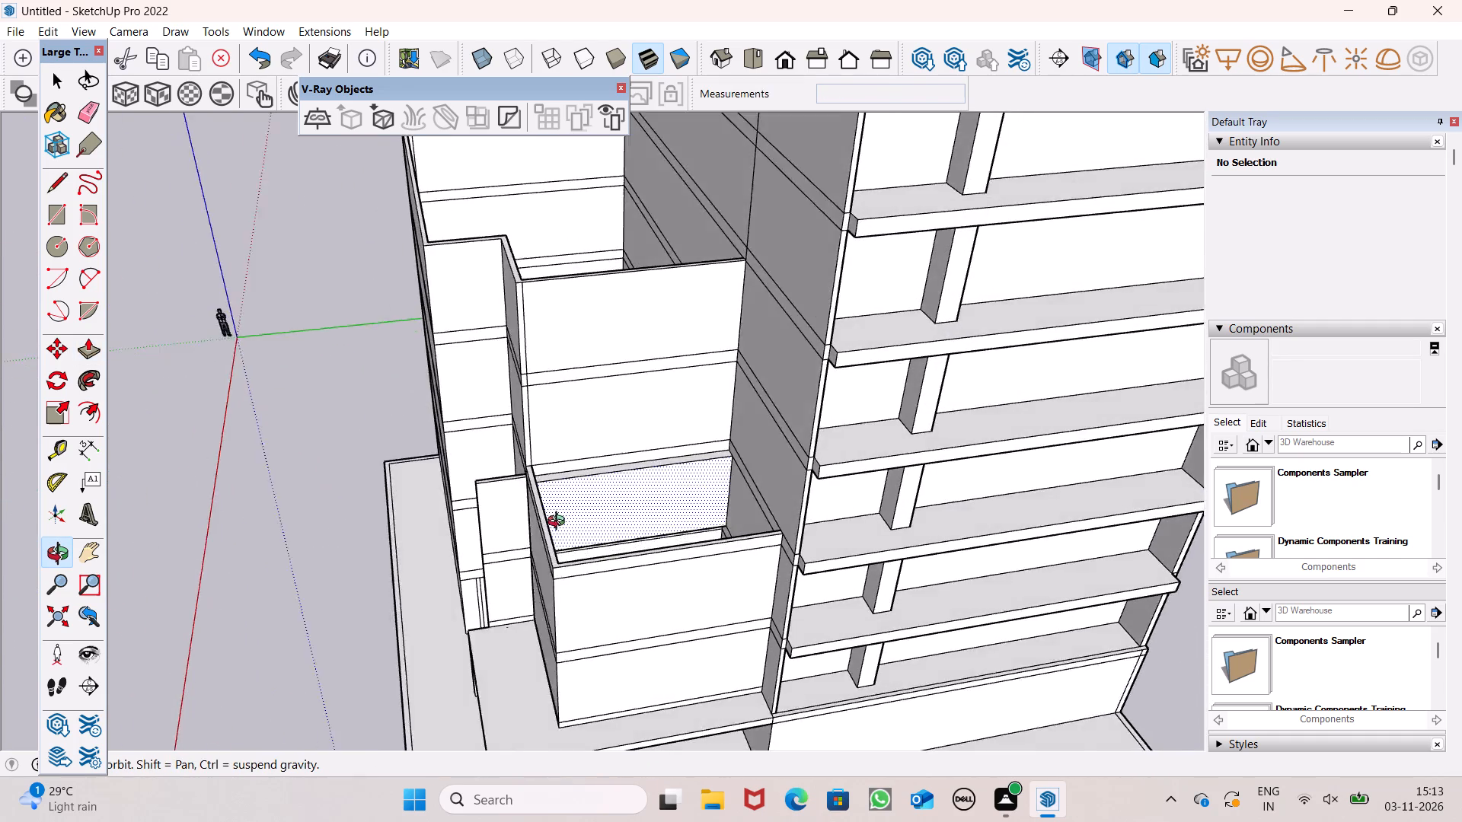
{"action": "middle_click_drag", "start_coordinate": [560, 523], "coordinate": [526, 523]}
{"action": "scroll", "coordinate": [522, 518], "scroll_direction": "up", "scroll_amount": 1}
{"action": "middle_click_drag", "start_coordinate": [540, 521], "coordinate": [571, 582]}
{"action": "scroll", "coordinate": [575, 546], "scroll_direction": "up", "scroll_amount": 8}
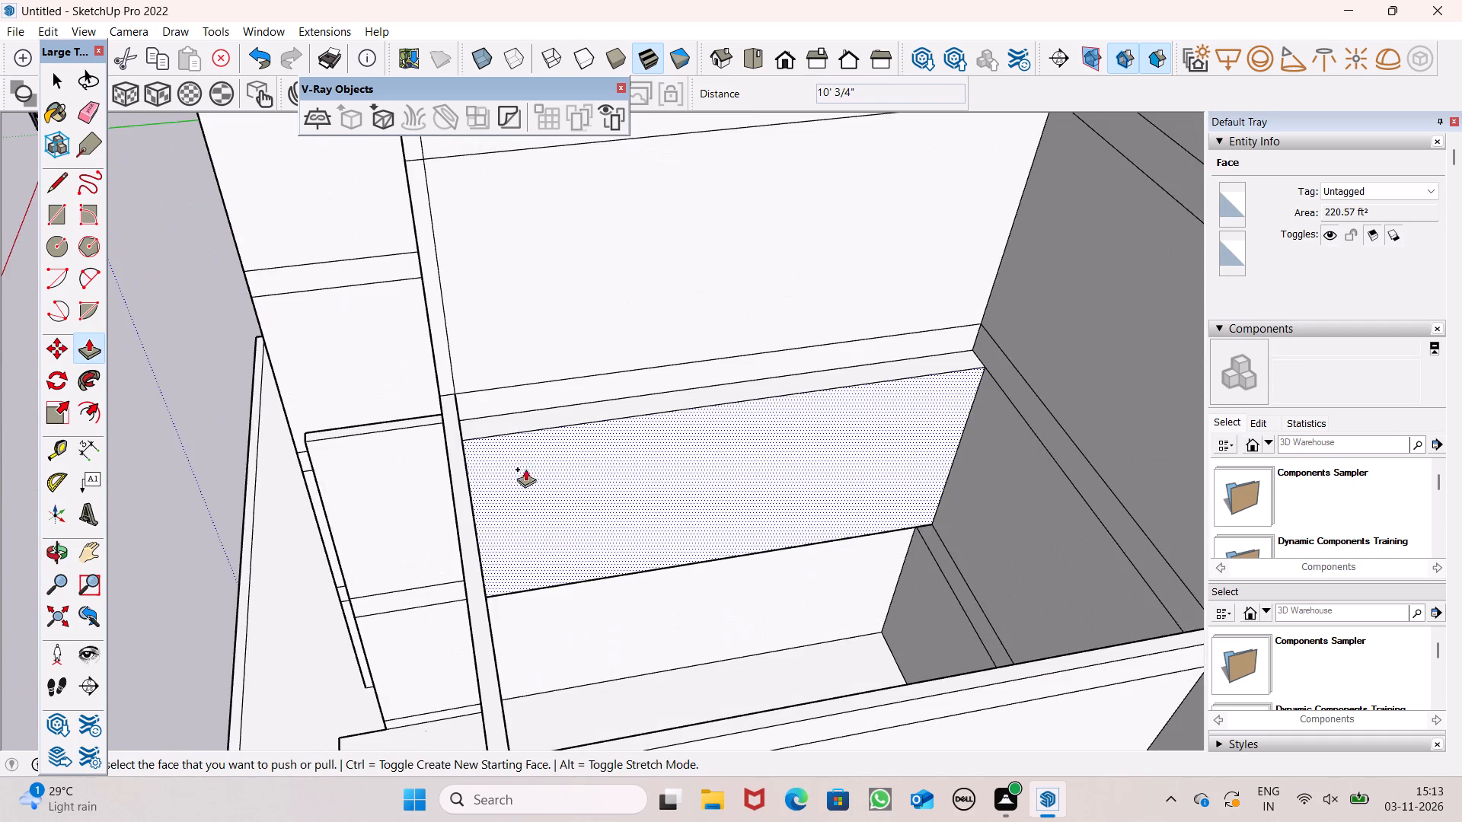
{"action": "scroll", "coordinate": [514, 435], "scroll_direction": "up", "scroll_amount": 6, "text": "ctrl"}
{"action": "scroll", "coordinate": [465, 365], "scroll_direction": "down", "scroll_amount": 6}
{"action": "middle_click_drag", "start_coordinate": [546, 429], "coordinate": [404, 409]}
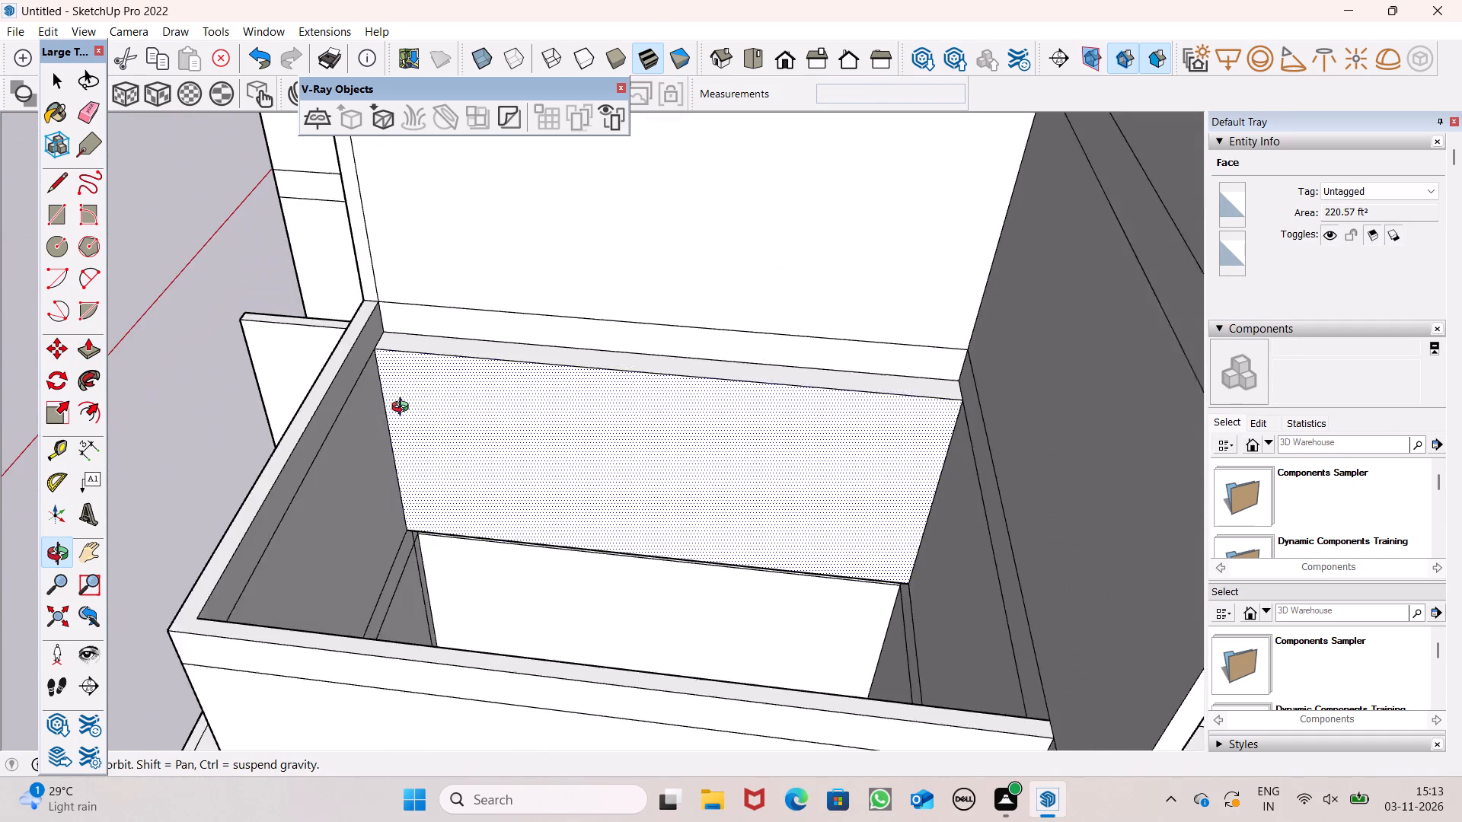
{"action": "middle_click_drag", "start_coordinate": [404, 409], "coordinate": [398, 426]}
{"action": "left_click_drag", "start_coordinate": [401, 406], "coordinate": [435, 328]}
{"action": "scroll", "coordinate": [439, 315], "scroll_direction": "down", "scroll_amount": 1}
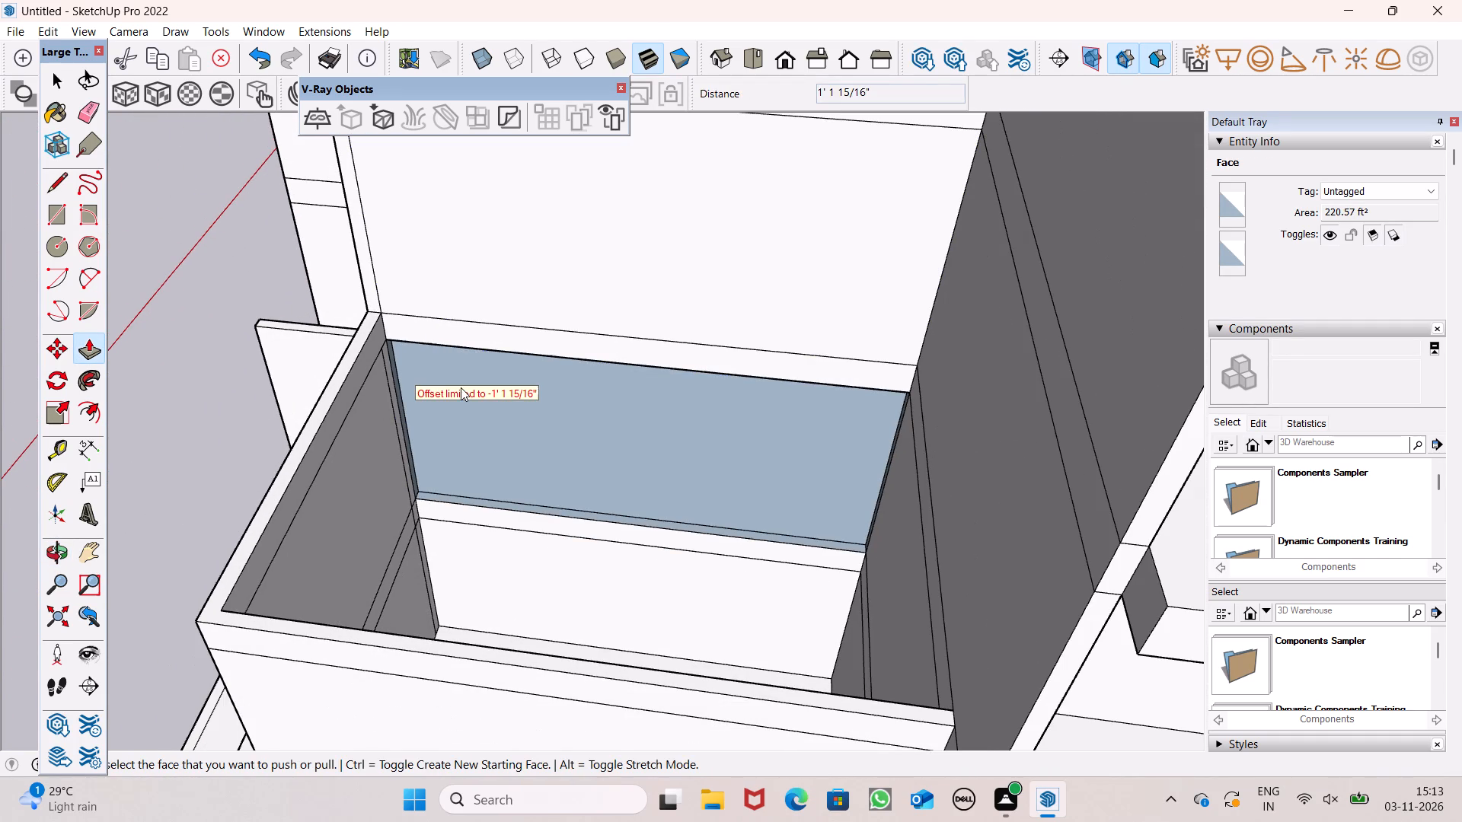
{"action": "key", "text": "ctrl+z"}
Push the low block's inner back wall panel inward 1' 1 15/16" with Push/Pull.
{"action": "scroll", "coordinate": [459, 398], "scroll_direction": "up", "scroll_amount": 6}
{"action": "scroll", "coordinate": [386, 352], "scroll_direction": "up", "scroll_amount": 7}
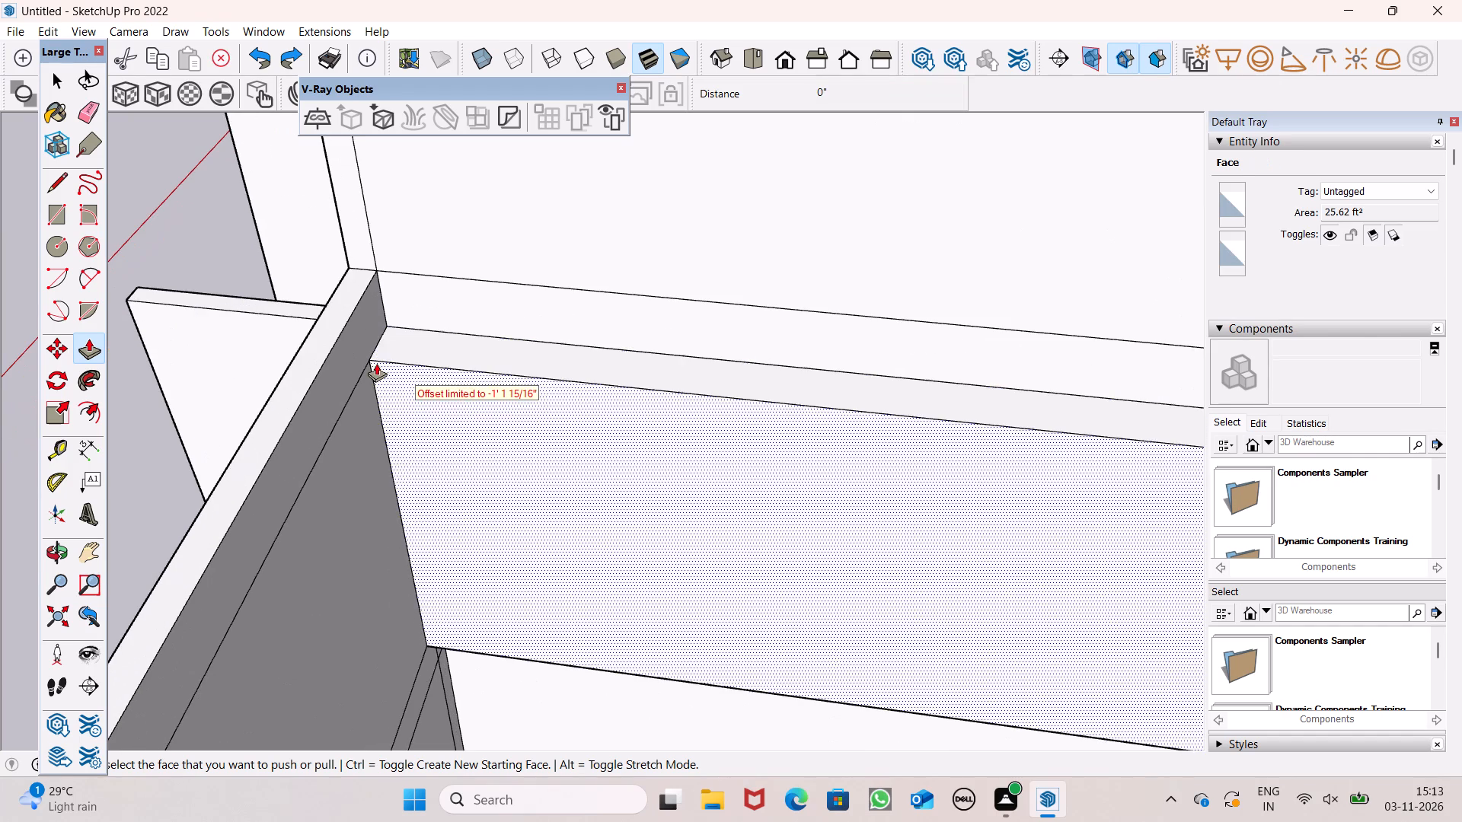
{"action": "left_click_drag", "start_coordinate": [376, 363], "coordinate": [392, 327]}
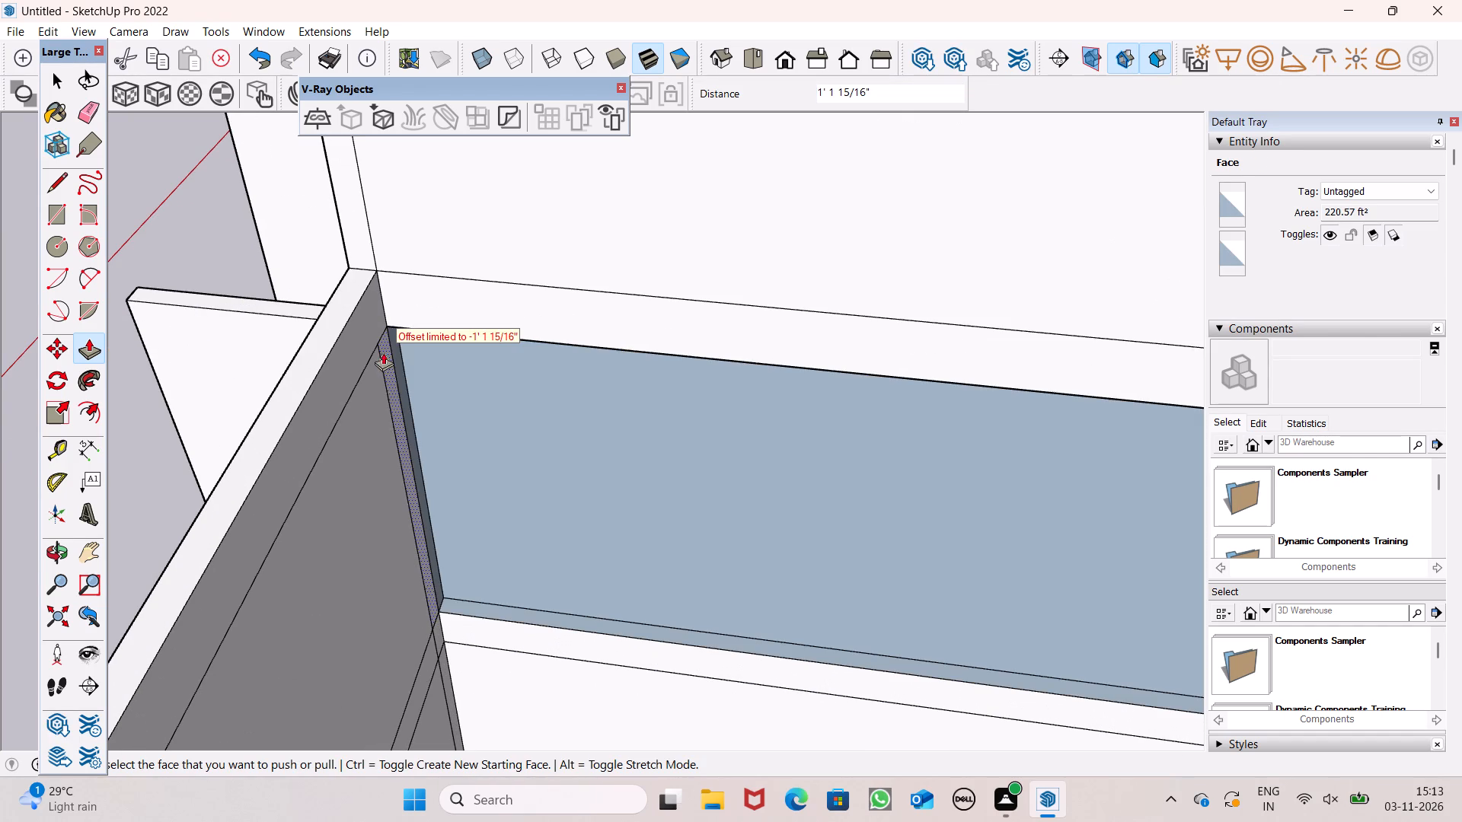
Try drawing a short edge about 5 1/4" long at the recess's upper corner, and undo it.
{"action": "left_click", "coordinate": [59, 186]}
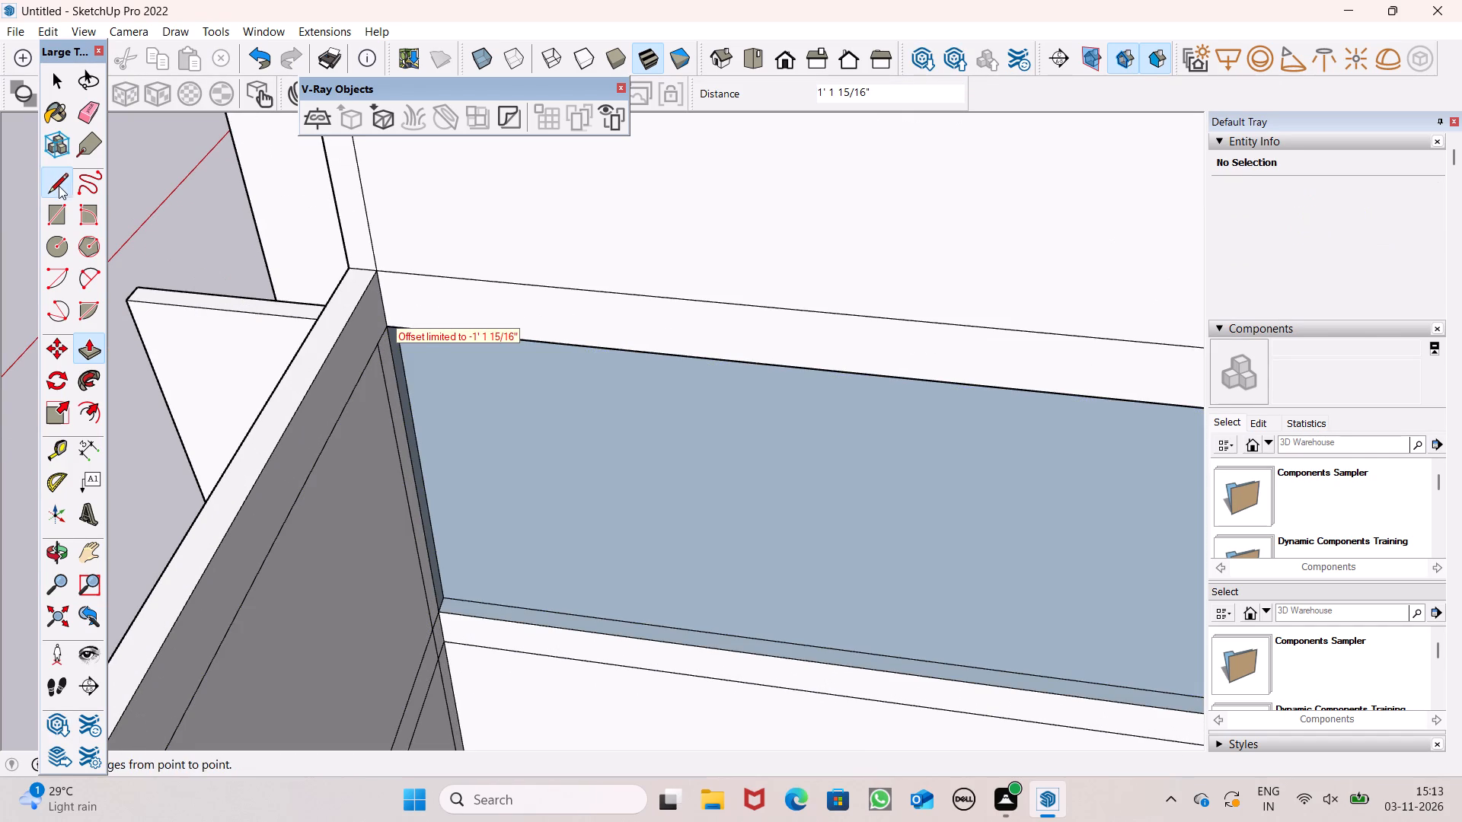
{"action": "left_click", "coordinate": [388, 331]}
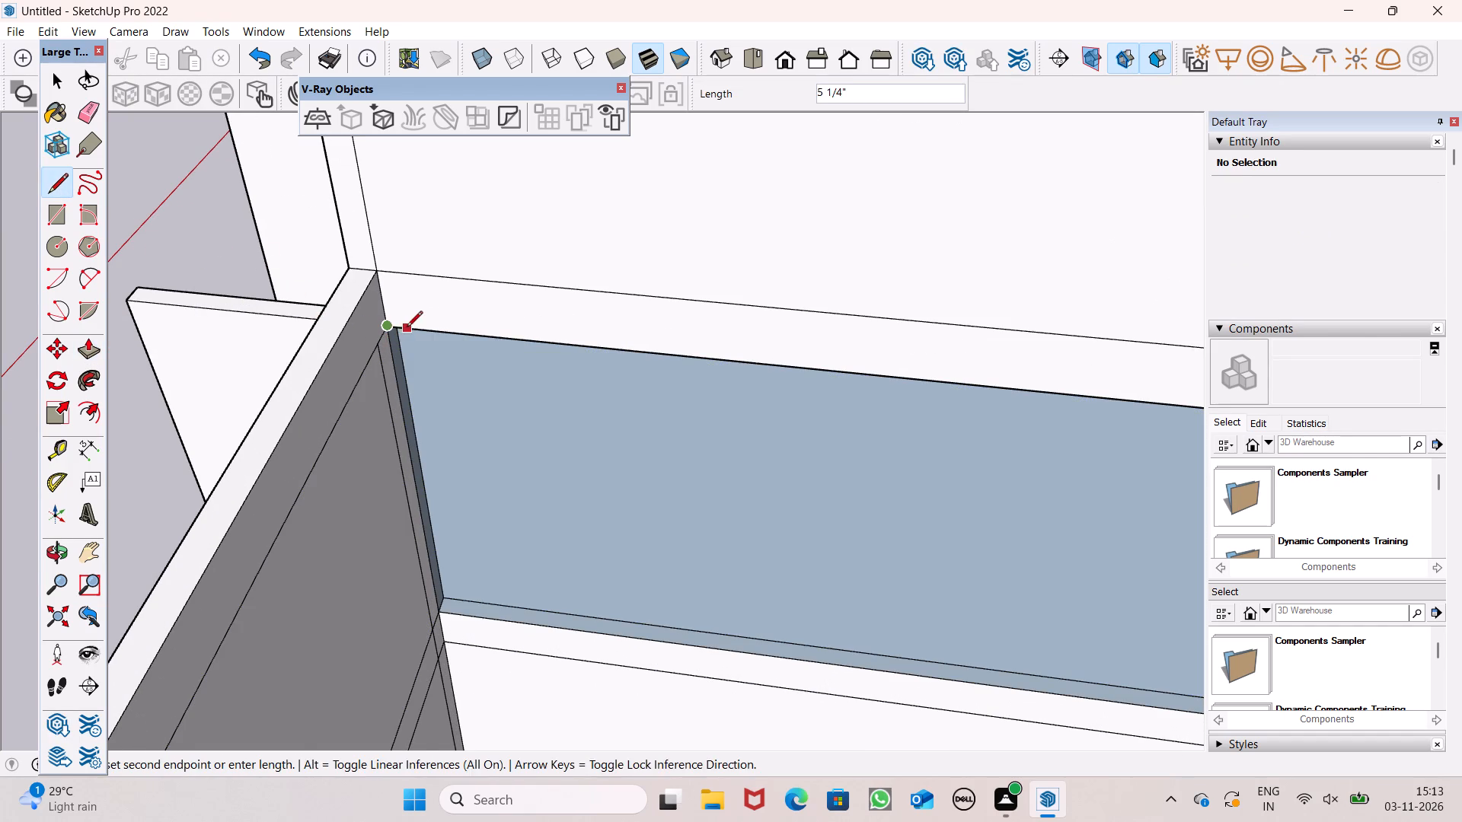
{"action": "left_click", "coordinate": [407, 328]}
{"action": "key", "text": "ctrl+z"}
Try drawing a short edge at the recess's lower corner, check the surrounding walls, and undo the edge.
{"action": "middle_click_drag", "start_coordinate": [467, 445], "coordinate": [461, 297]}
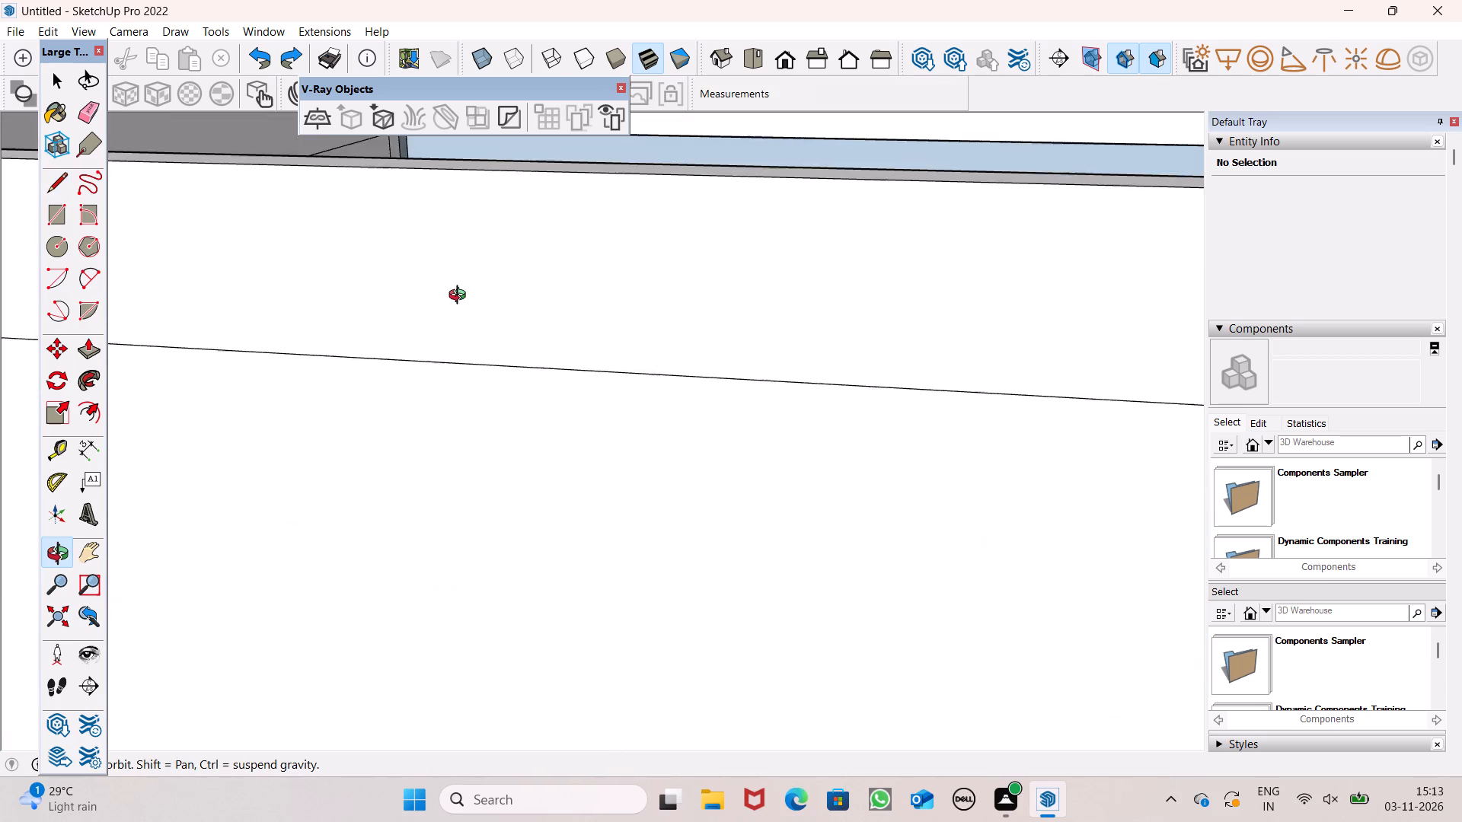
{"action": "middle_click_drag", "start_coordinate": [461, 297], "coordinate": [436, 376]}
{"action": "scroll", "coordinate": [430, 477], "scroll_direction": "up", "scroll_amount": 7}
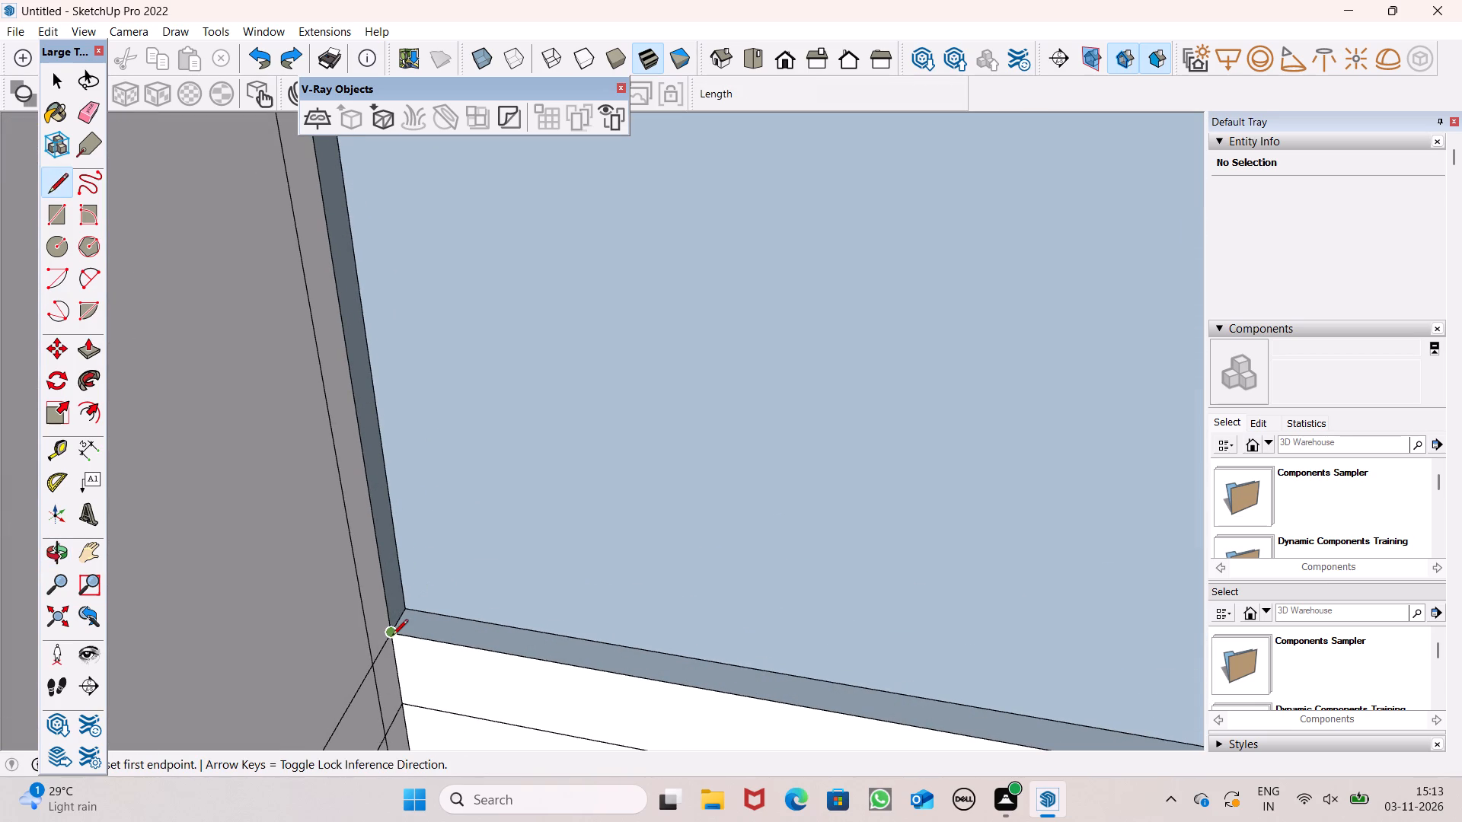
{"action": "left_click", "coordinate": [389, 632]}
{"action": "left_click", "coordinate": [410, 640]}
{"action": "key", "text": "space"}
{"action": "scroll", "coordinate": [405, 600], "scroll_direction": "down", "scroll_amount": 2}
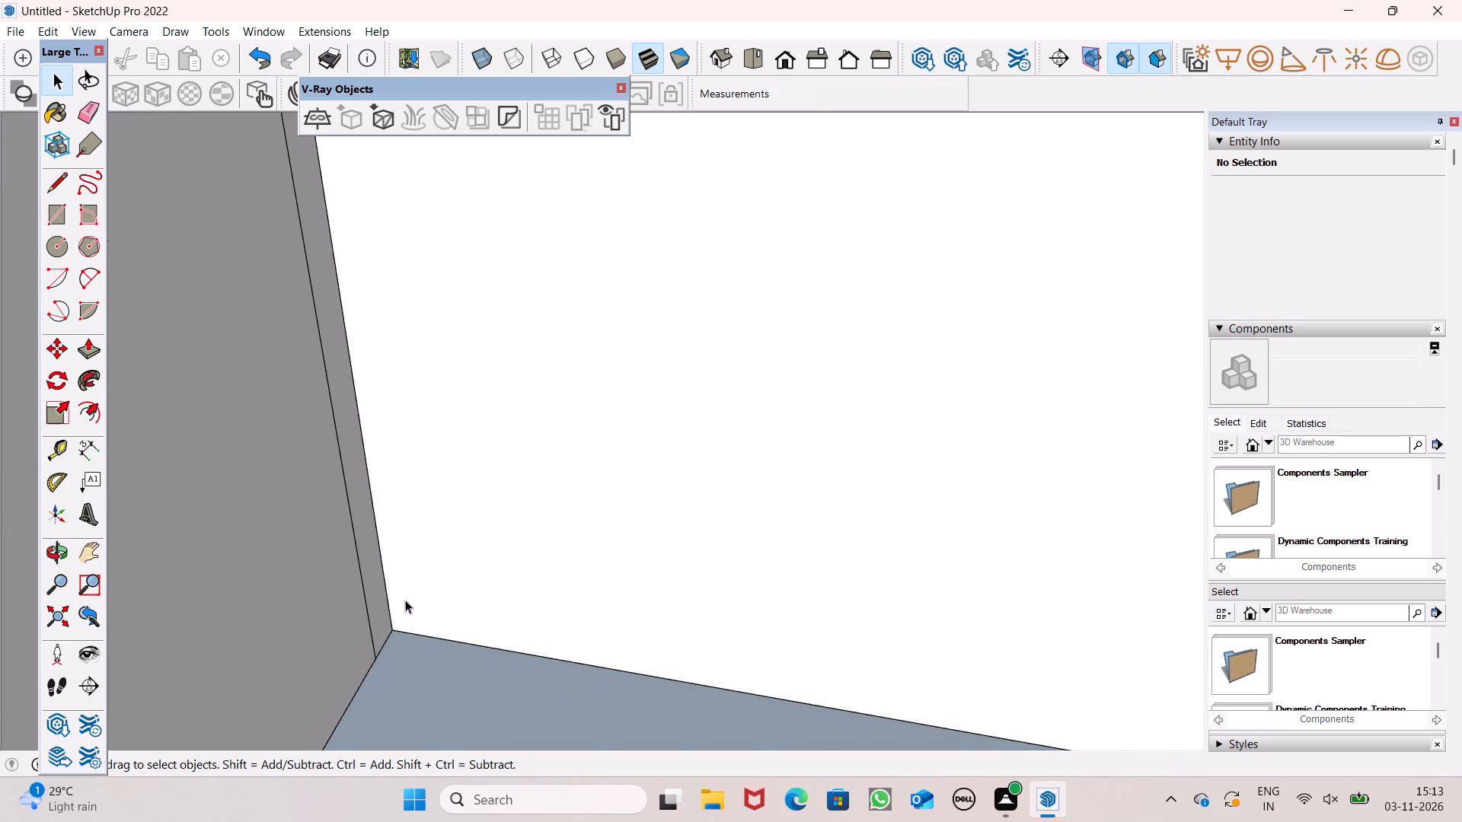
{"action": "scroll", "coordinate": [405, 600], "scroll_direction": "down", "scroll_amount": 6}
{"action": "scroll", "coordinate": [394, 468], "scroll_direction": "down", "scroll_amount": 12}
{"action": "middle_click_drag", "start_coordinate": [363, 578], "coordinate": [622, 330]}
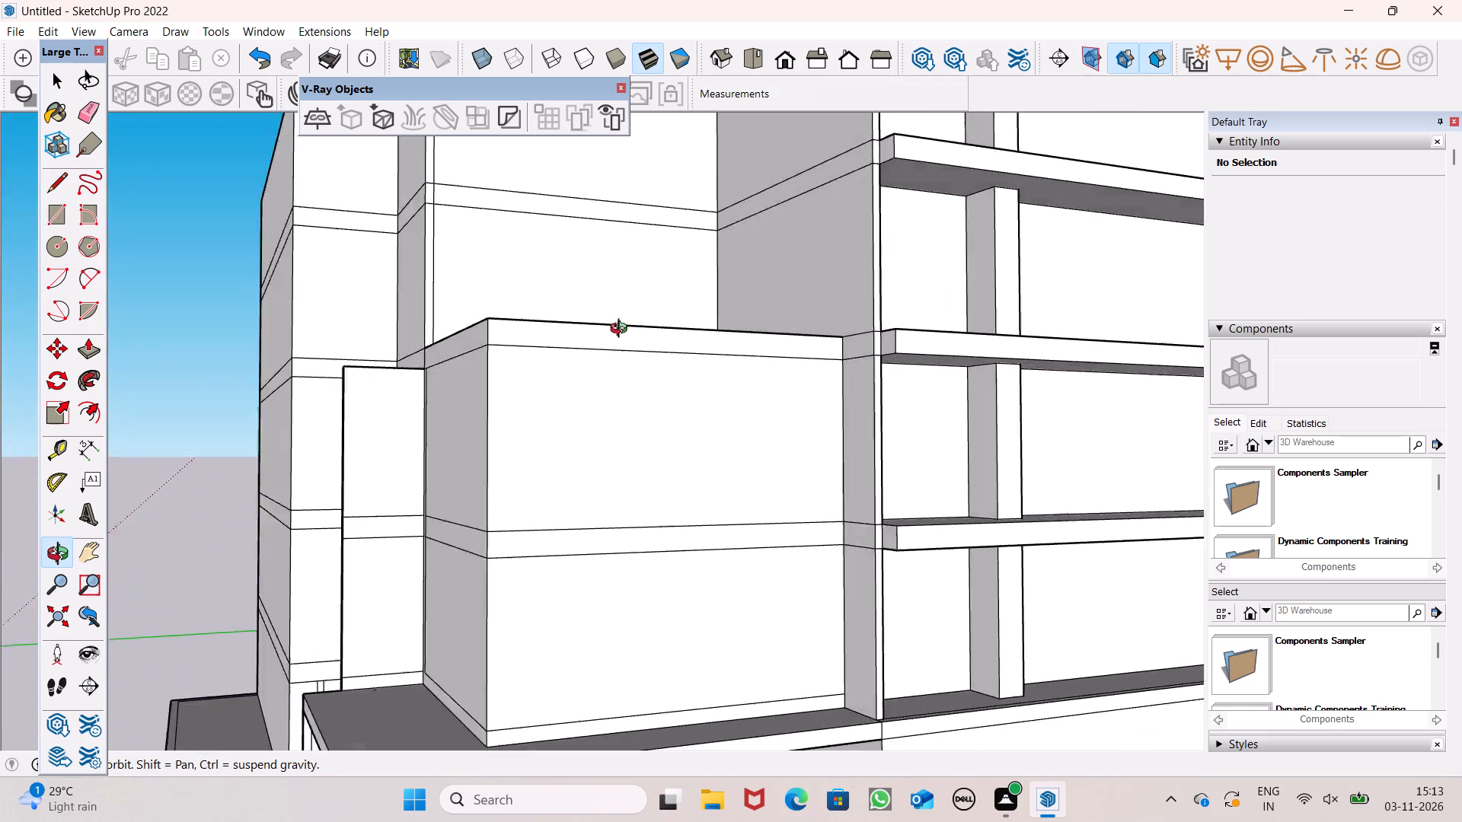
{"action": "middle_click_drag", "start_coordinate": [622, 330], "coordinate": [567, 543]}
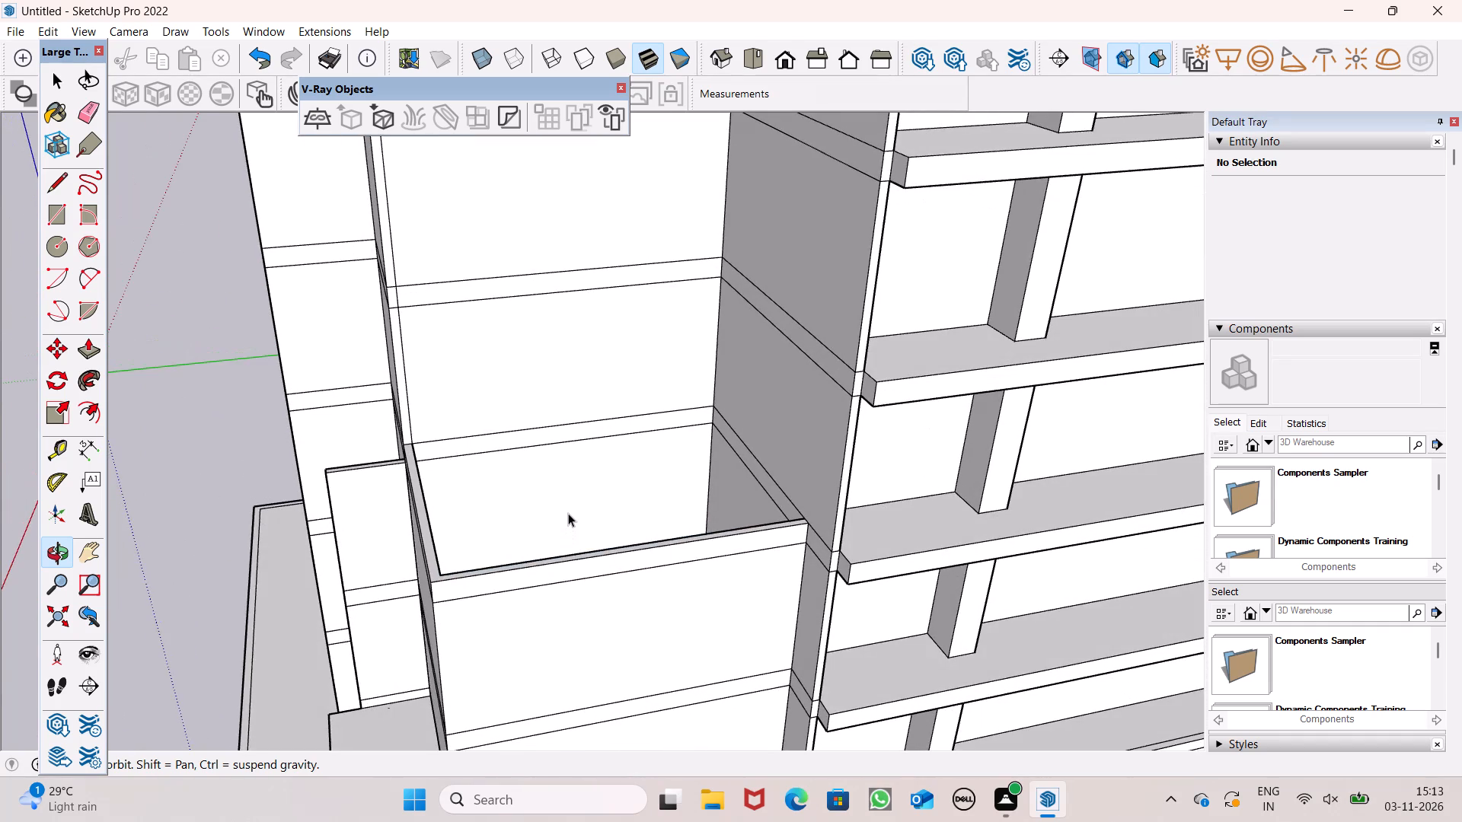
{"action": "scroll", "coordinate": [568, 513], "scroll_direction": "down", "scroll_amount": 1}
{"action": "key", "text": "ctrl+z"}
Examine the recessed wall inside the low block in relation to the whole building.
{"action": "scroll", "coordinate": [578, 497], "scroll_direction": "down", "scroll_amount": 4}
{"action": "middle_click_drag", "start_coordinate": [578, 498], "coordinate": [775, 599]}
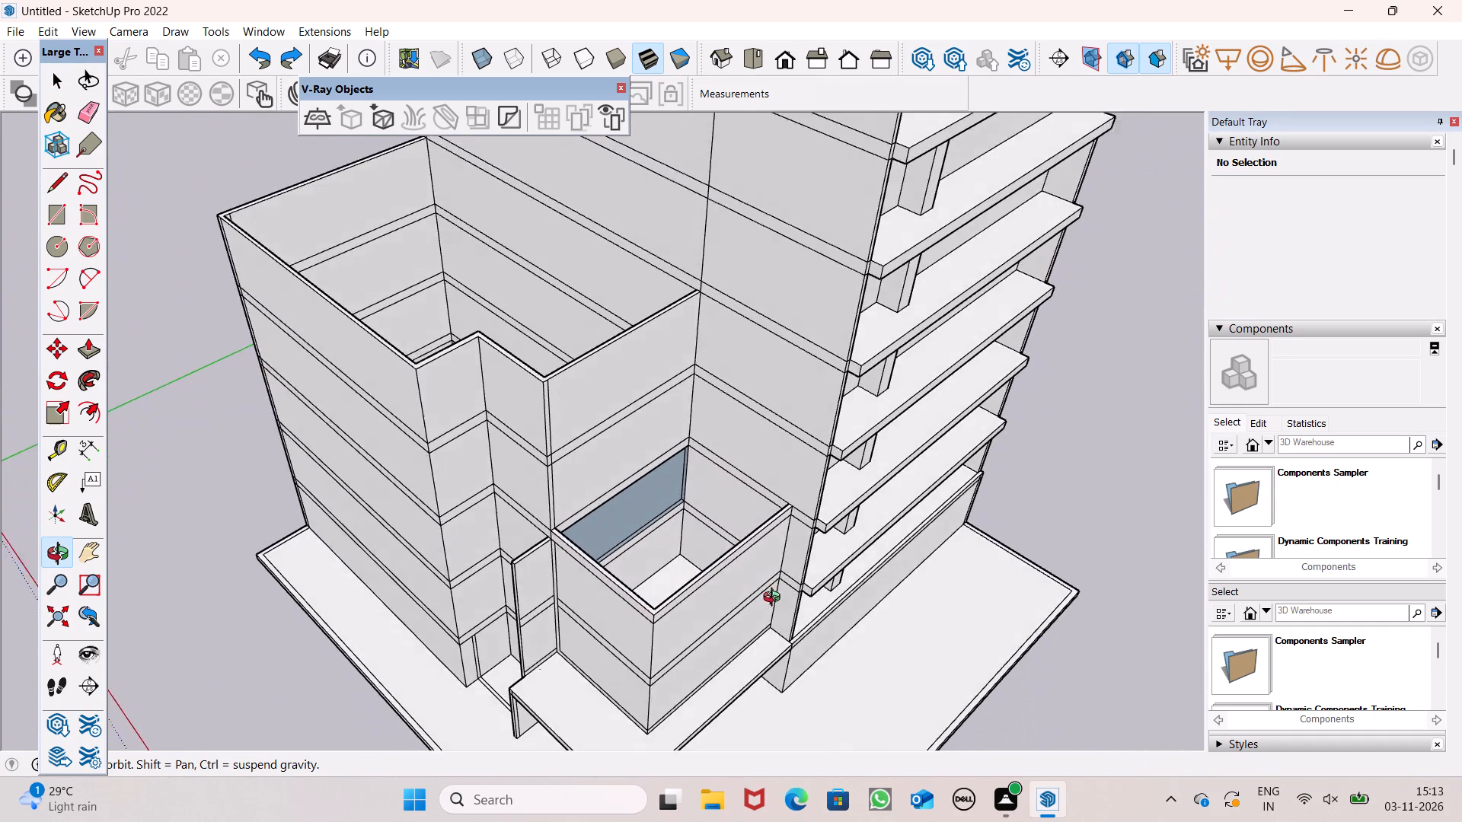
{"action": "middle_click_drag", "start_coordinate": [775, 599], "coordinate": [634, 574]}
{"action": "scroll", "coordinate": [621, 550], "scroll_direction": "up", "scroll_amount": 1}
{"action": "scroll", "coordinate": [611, 492], "scroll_direction": "down", "scroll_amount": 6}
{"action": "scroll", "coordinate": [608, 468], "scroll_direction": "up", "scroll_amount": 1}
{"action": "scroll", "coordinate": [608, 468], "scroll_direction": "down", "scroll_amount": 5}
{"action": "middle_click_drag", "start_coordinate": [605, 496], "coordinate": [651, 405]}
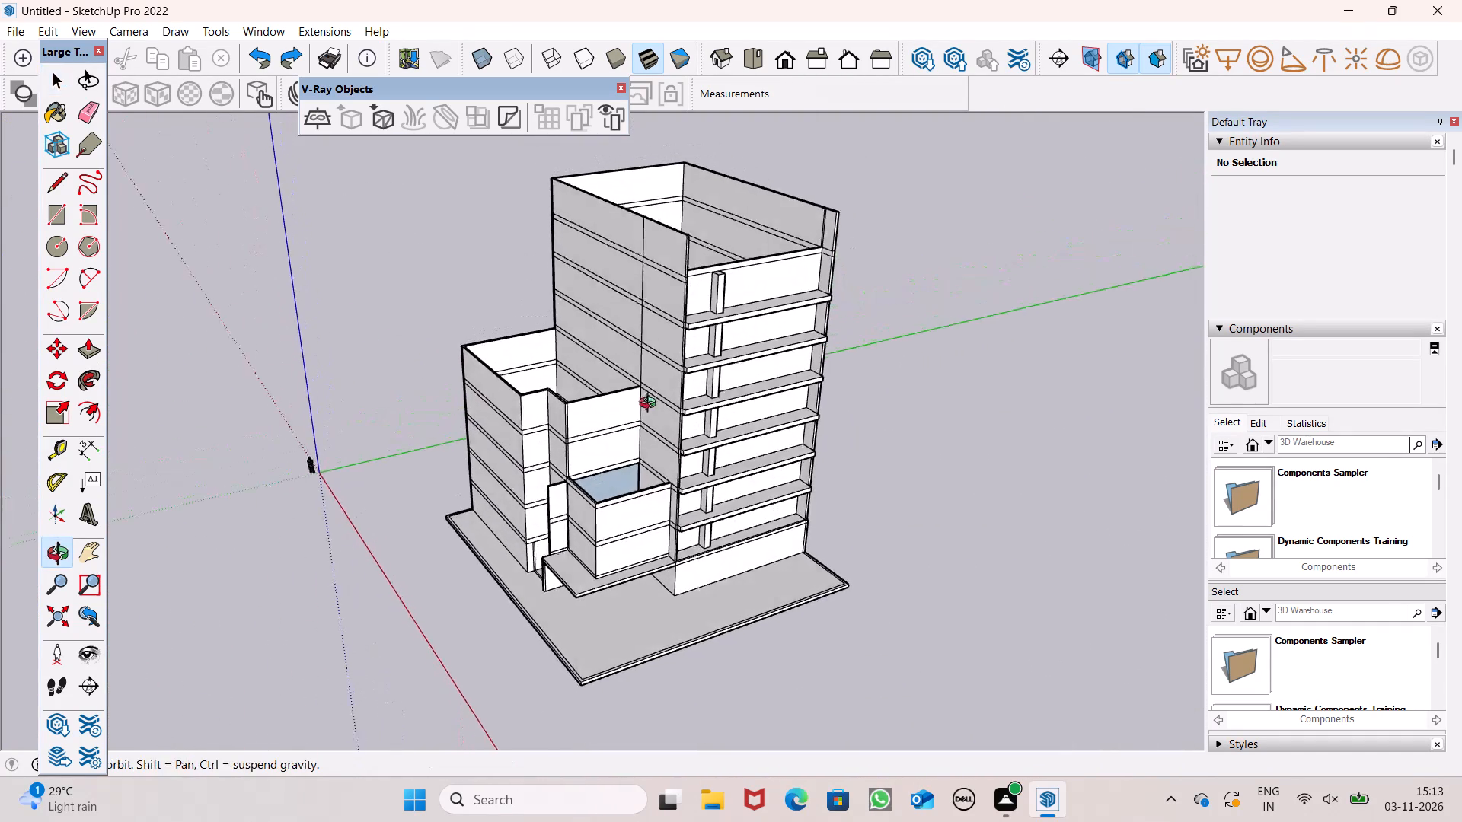
{"action": "middle_click_drag", "start_coordinate": [651, 405], "coordinate": [481, 459]}
Draw a short edge about 9 3/4" long from the recess's lower corner along its bottom edge.
{"action": "scroll", "coordinate": [481, 459], "scroll_direction": "up", "scroll_amount": 1}
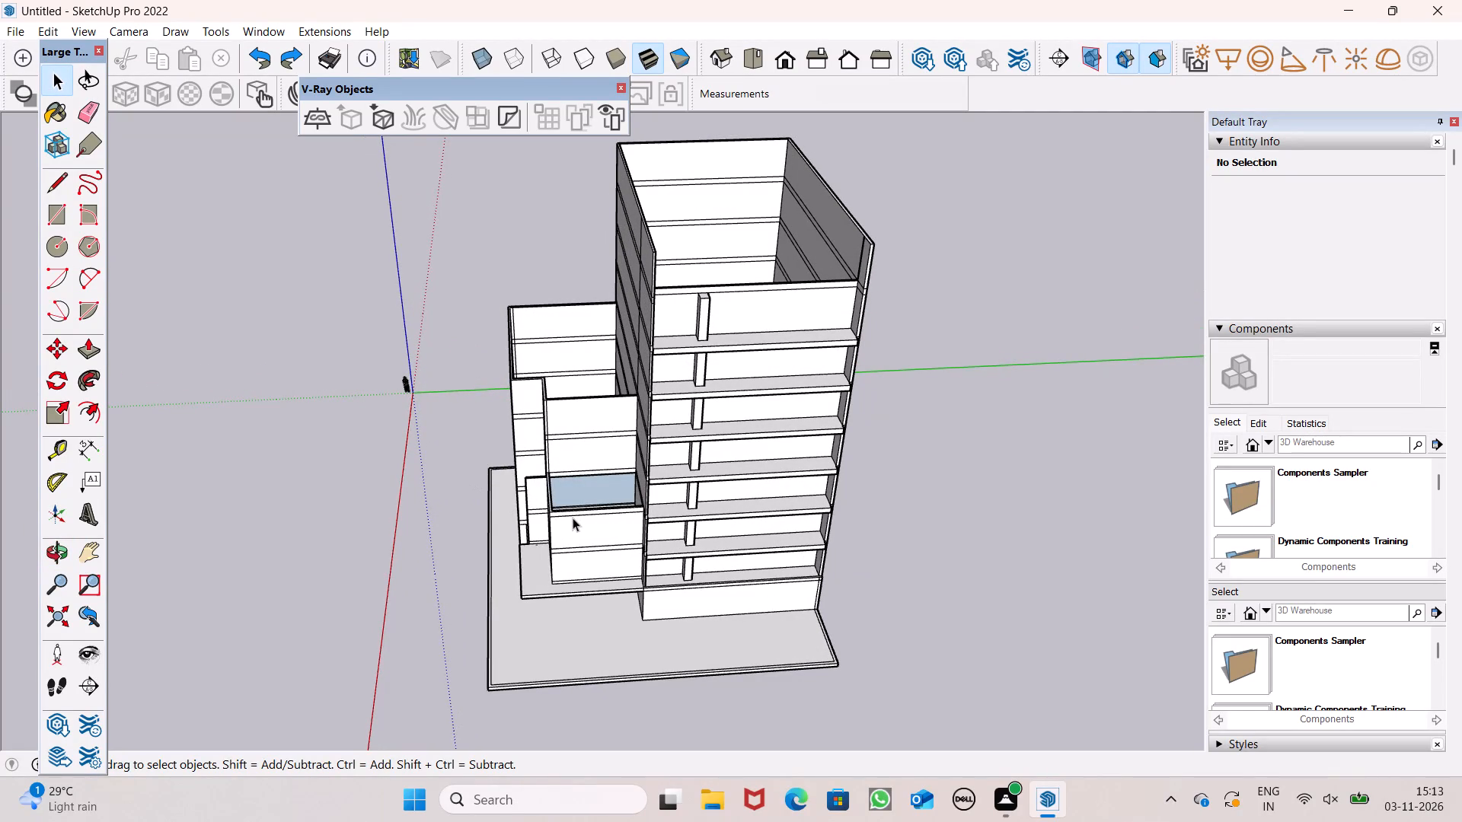
{"action": "scroll", "coordinate": [573, 518], "scroll_direction": "up", "scroll_amount": 1}
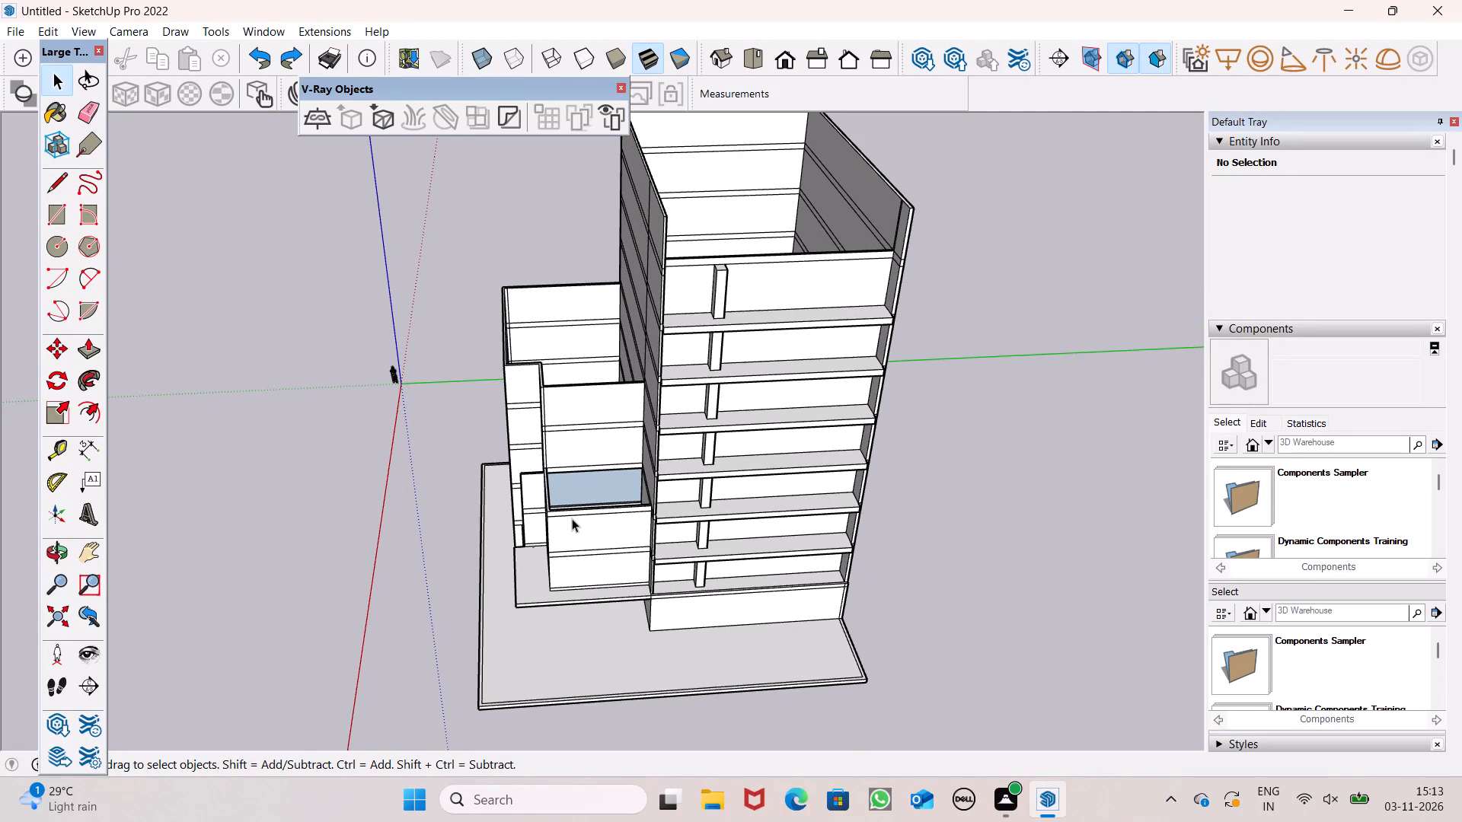
{"action": "scroll", "coordinate": [572, 518], "scroll_direction": "up", "scroll_amount": 8}
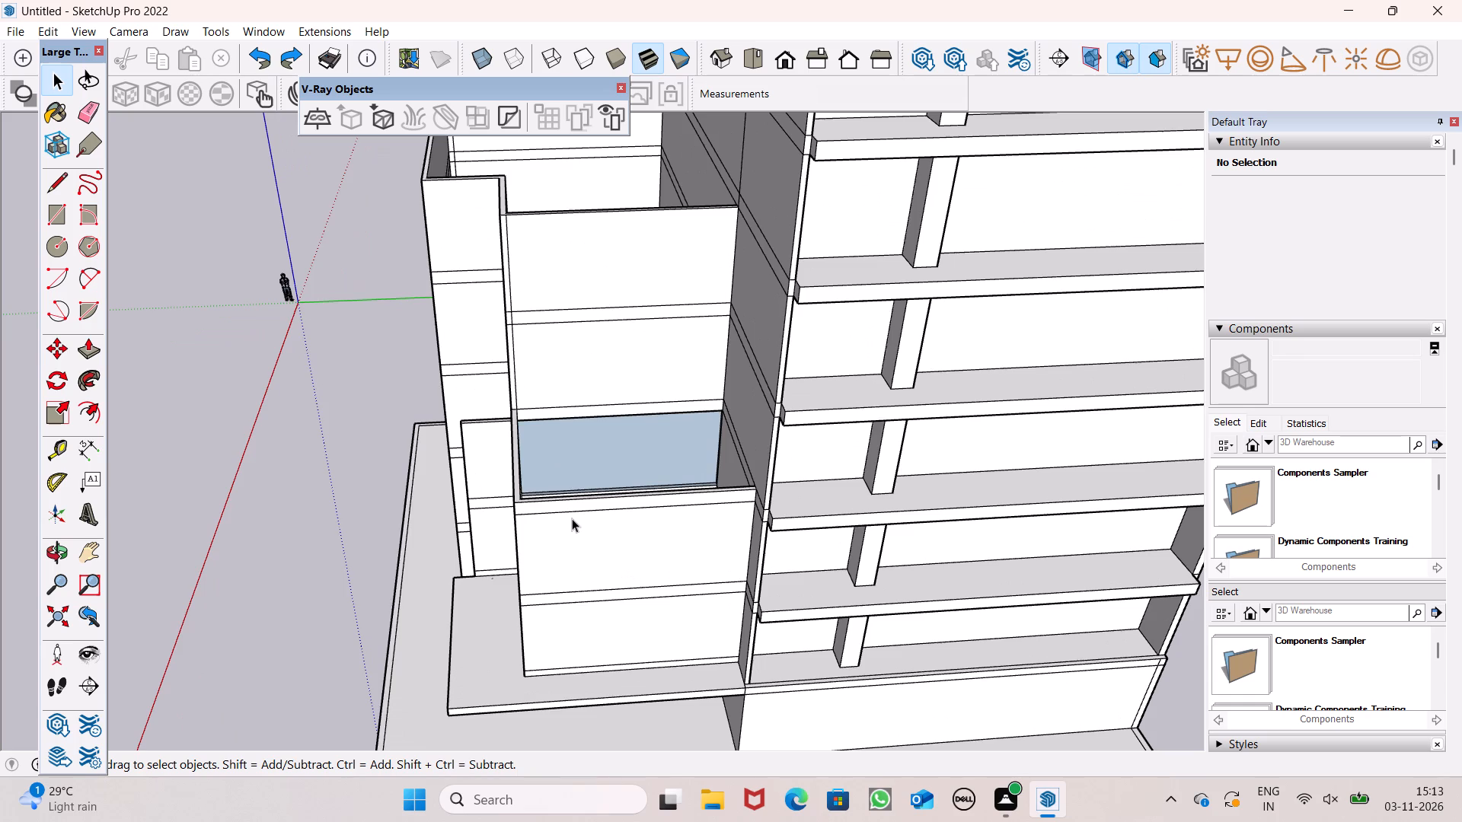
{"action": "scroll", "coordinate": [575, 502], "scroll_direction": "up", "scroll_amount": 9}
{"action": "middle_click_drag", "start_coordinate": [556, 435], "coordinate": [537, 424]}
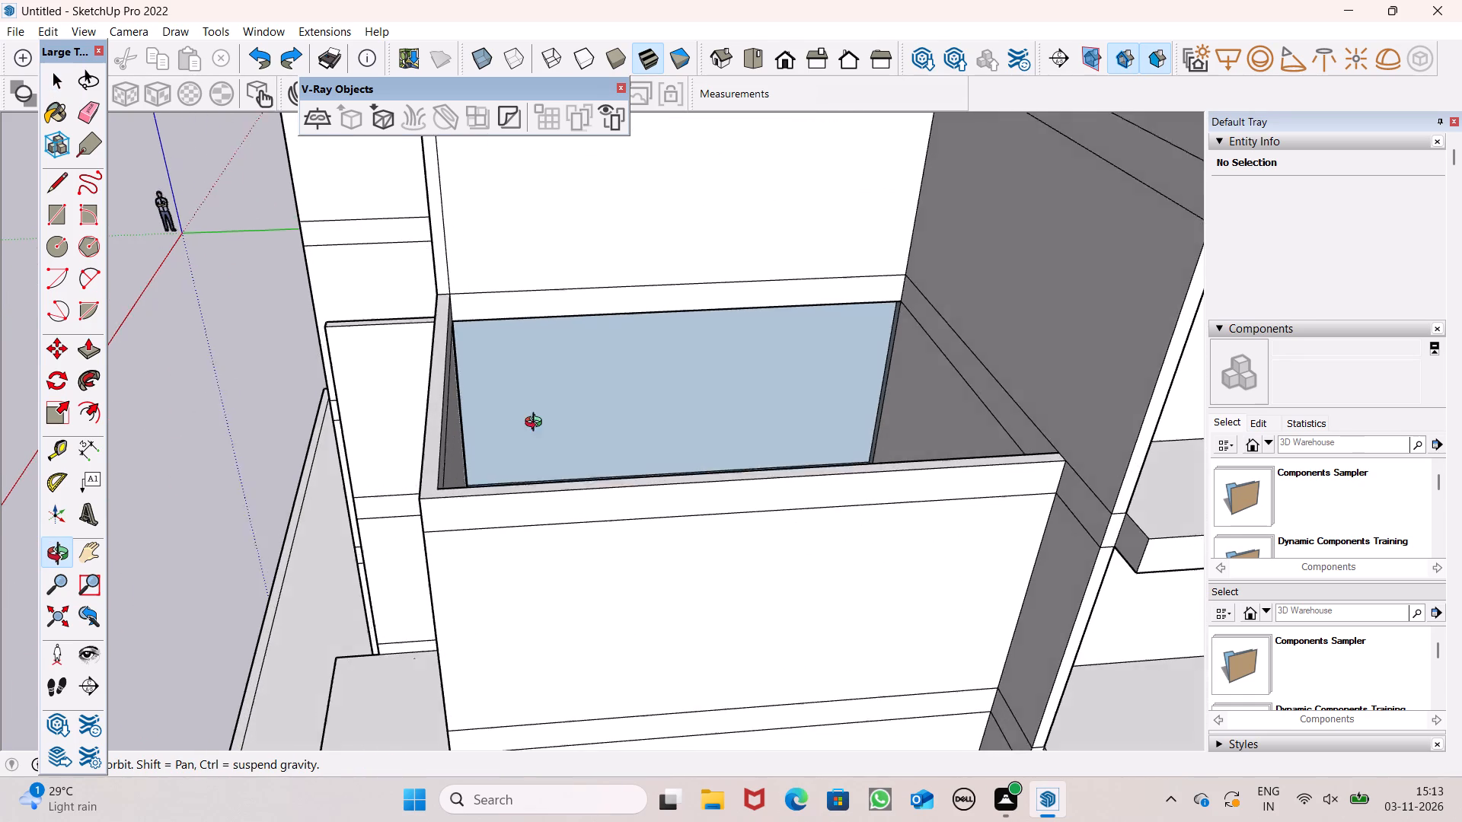
{"action": "middle_click_drag", "start_coordinate": [537, 424], "coordinate": [511, 560]}
{"action": "scroll", "coordinate": [506, 540], "scroll_direction": "up", "scroll_amount": 1}
{"action": "scroll", "coordinate": [590, 420], "scroll_direction": "down", "scroll_amount": 10}
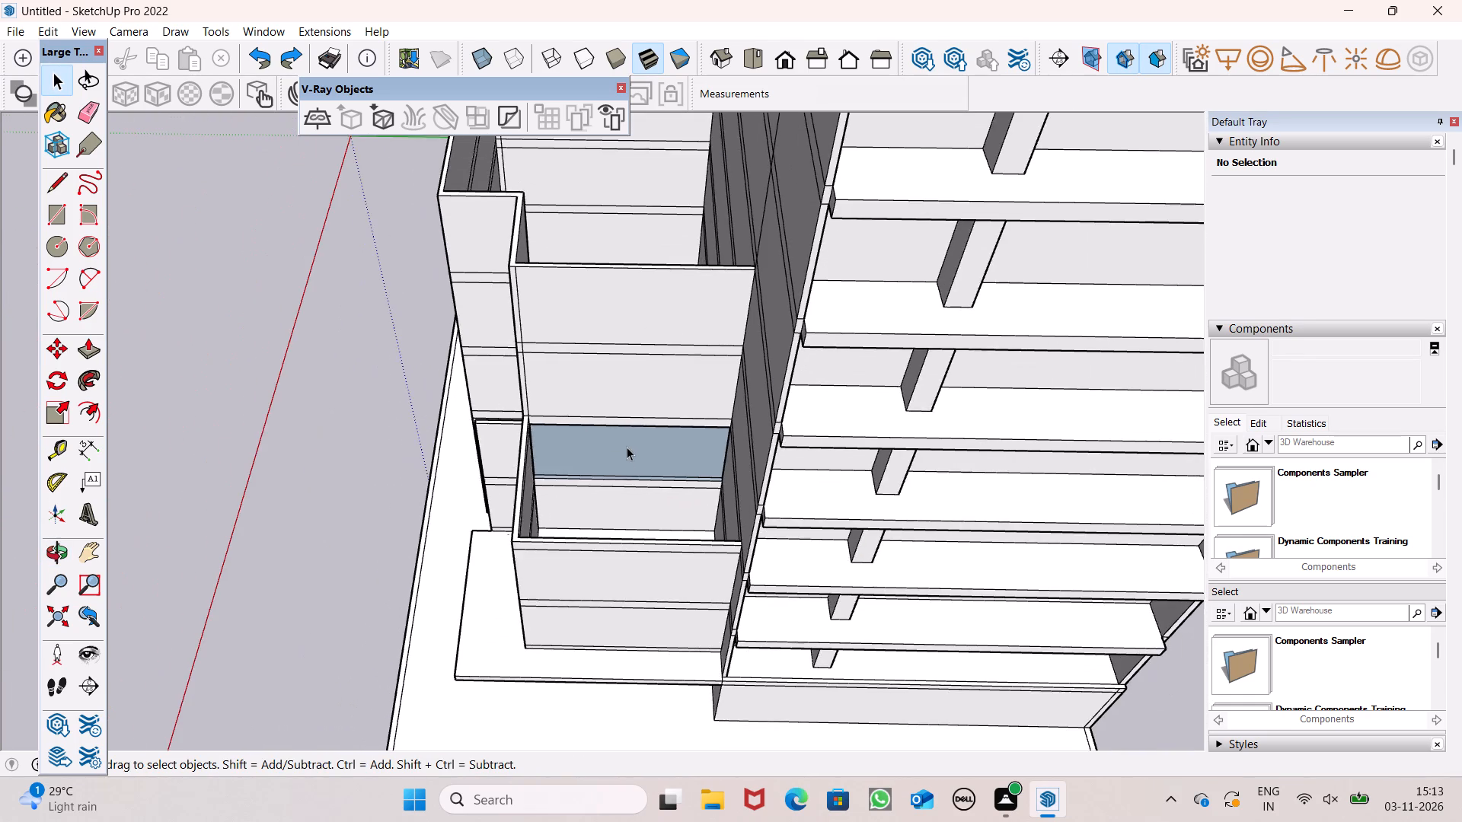
{"action": "middle_click_drag", "start_coordinate": [627, 468], "coordinate": [586, 488]}
{"action": "scroll", "coordinate": [577, 489], "scroll_direction": "up", "scroll_amount": 9}
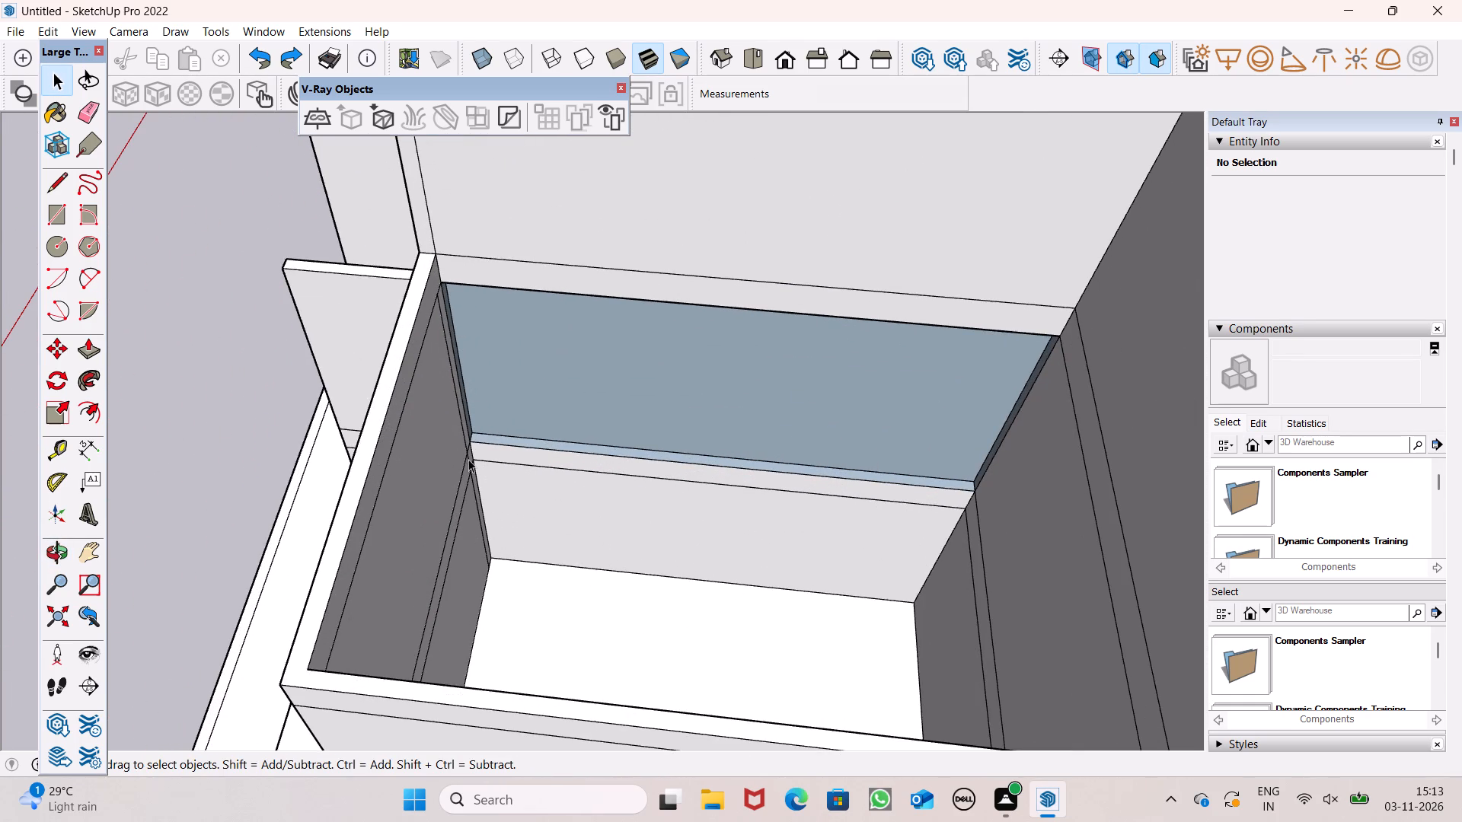
{"action": "left_click", "coordinate": [58, 189]}
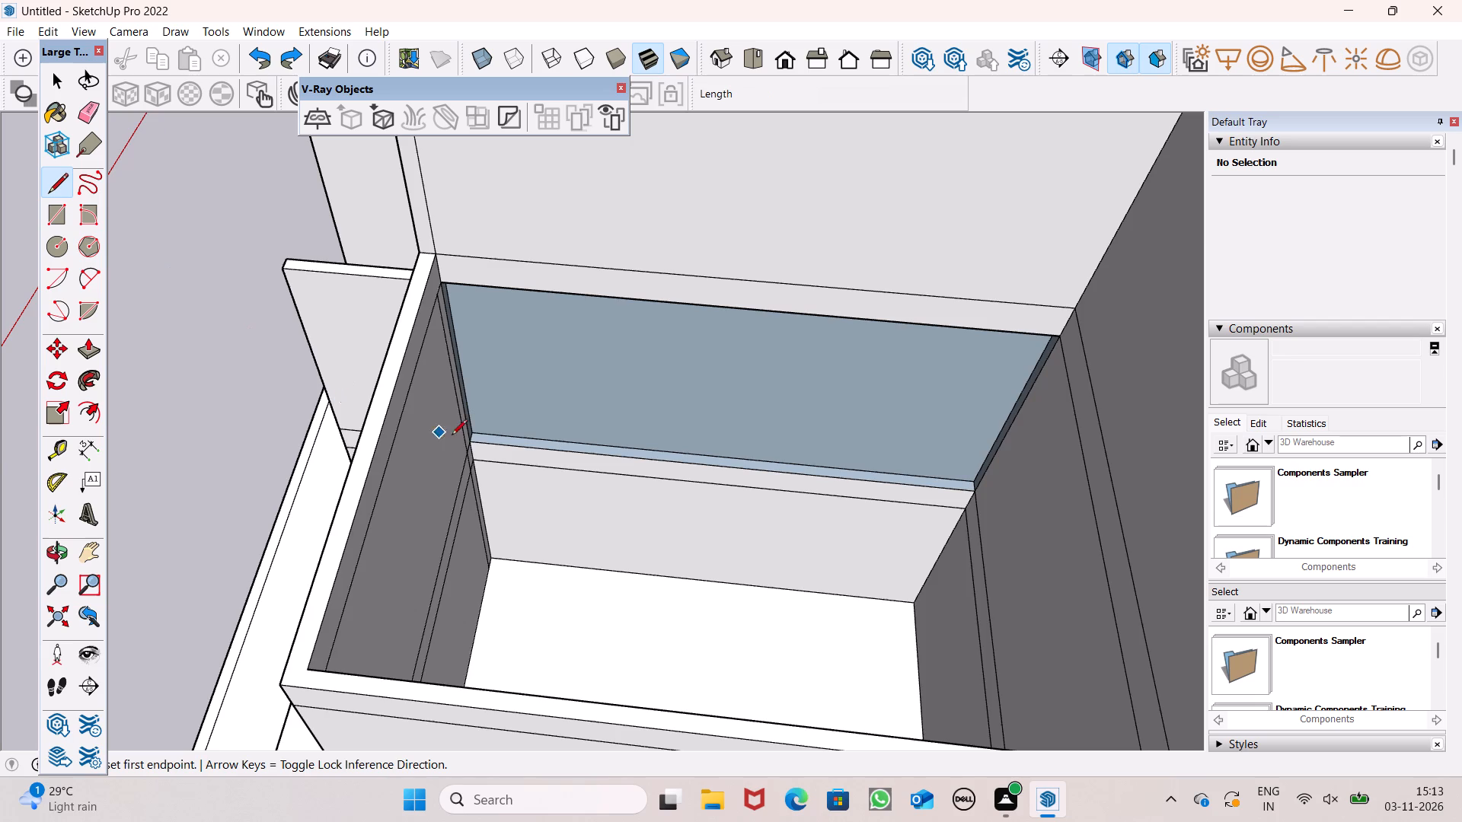
{"action": "scroll", "coordinate": [477, 449], "scroll_direction": "up", "scroll_amount": 4}
{"action": "left_click", "coordinate": [467, 441]}
{"action": "left_click", "coordinate": [493, 444]}
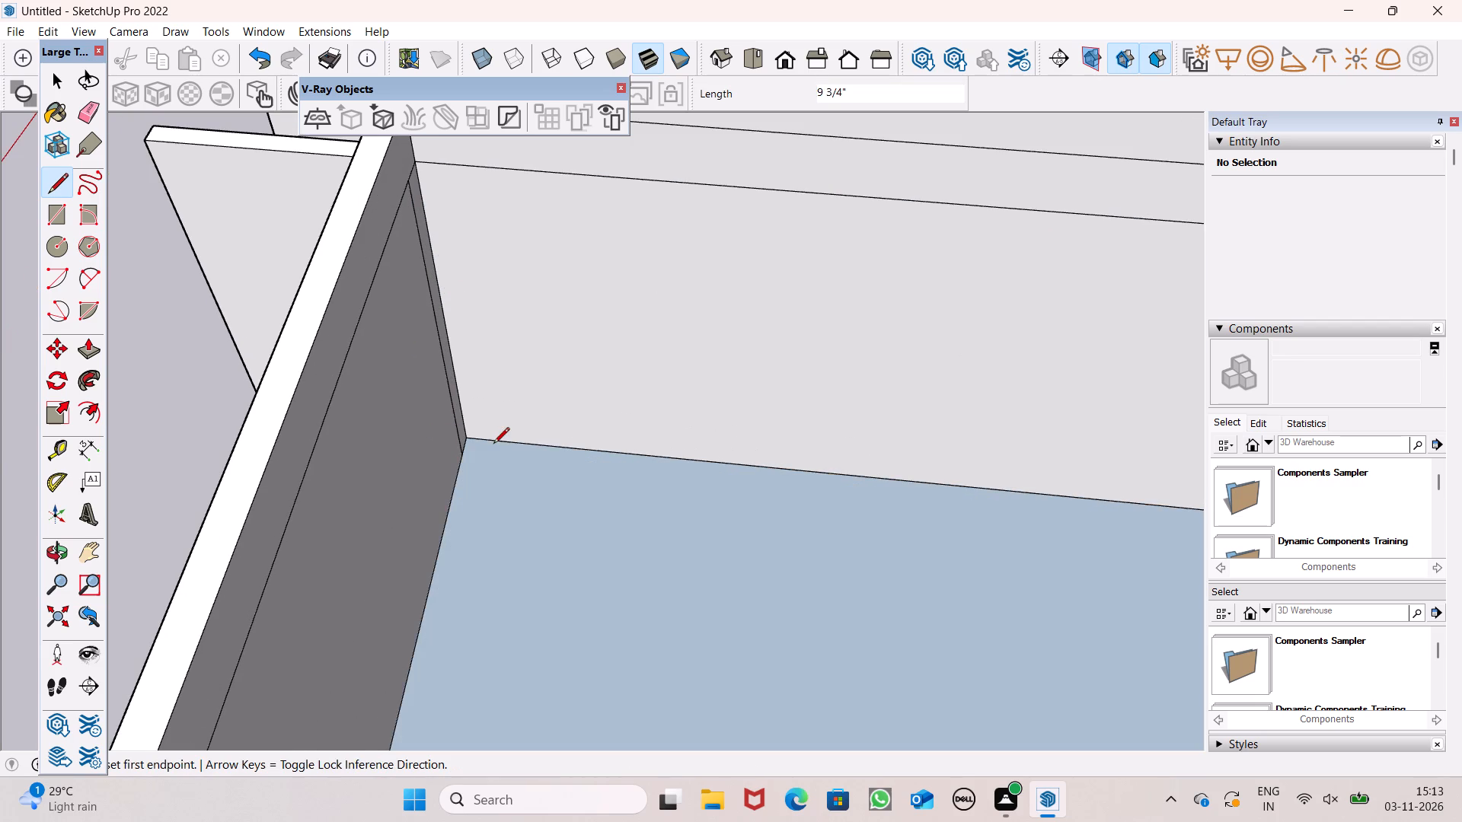
{"action": "scroll", "coordinate": [475, 470], "scroll_direction": "down", "scroll_amount": 5}
{"action": "key", "text": "space"}
Examine the low block, its projecting slab and the adjoining taller blocks from outside and above.
{"action": "scroll", "coordinate": [474, 471], "scroll_direction": "down", "scroll_amount": 6}
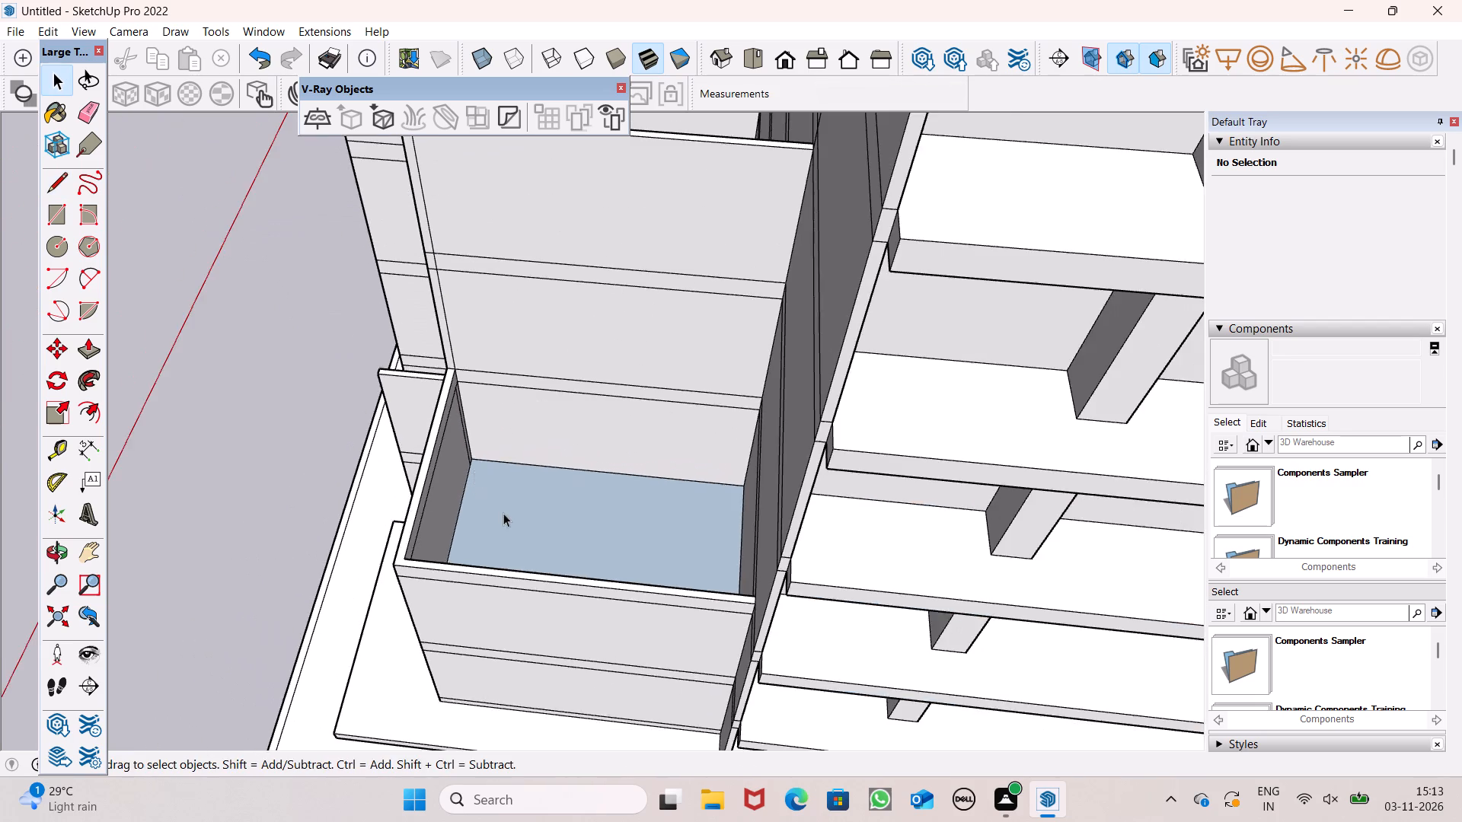
{"action": "middle_click_drag", "start_coordinate": [504, 513], "coordinate": [674, 285]}
{"action": "scroll", "coordinate": [673, 285], "scroll_direction": "up", "scroll_amount": 1}
{"action": "scroll", "coordinate": [601, 441], "scroll_direction": "down", "scroll_amount": 6}
{"action": "middle_click_drag", "start_coordinate": [570, 450], "coordinate": [766, 429]}
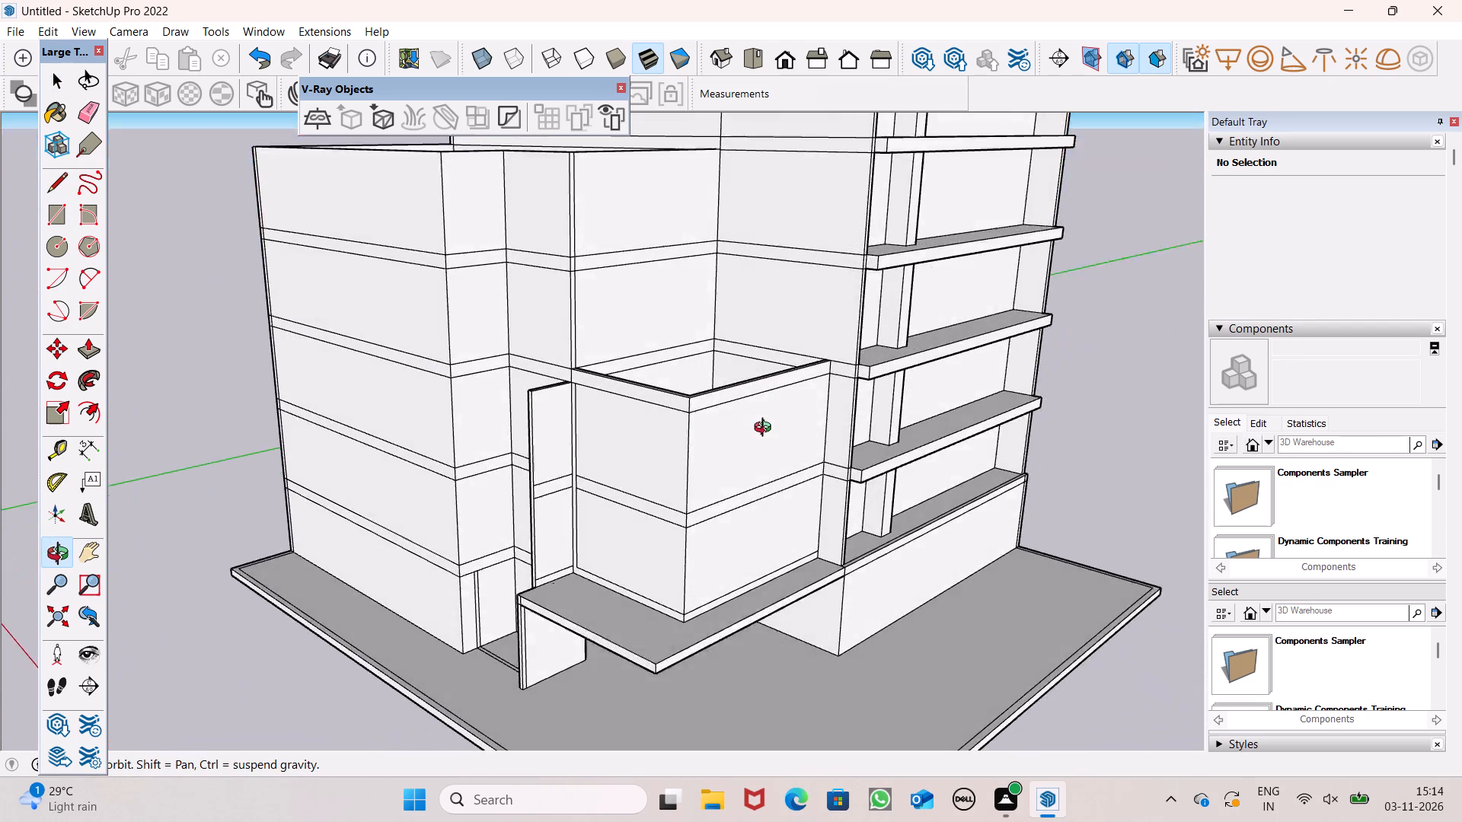
{"action": "middle_click_drag", "start_coordinate": [766, 429], "coordinate": [898, 463]}
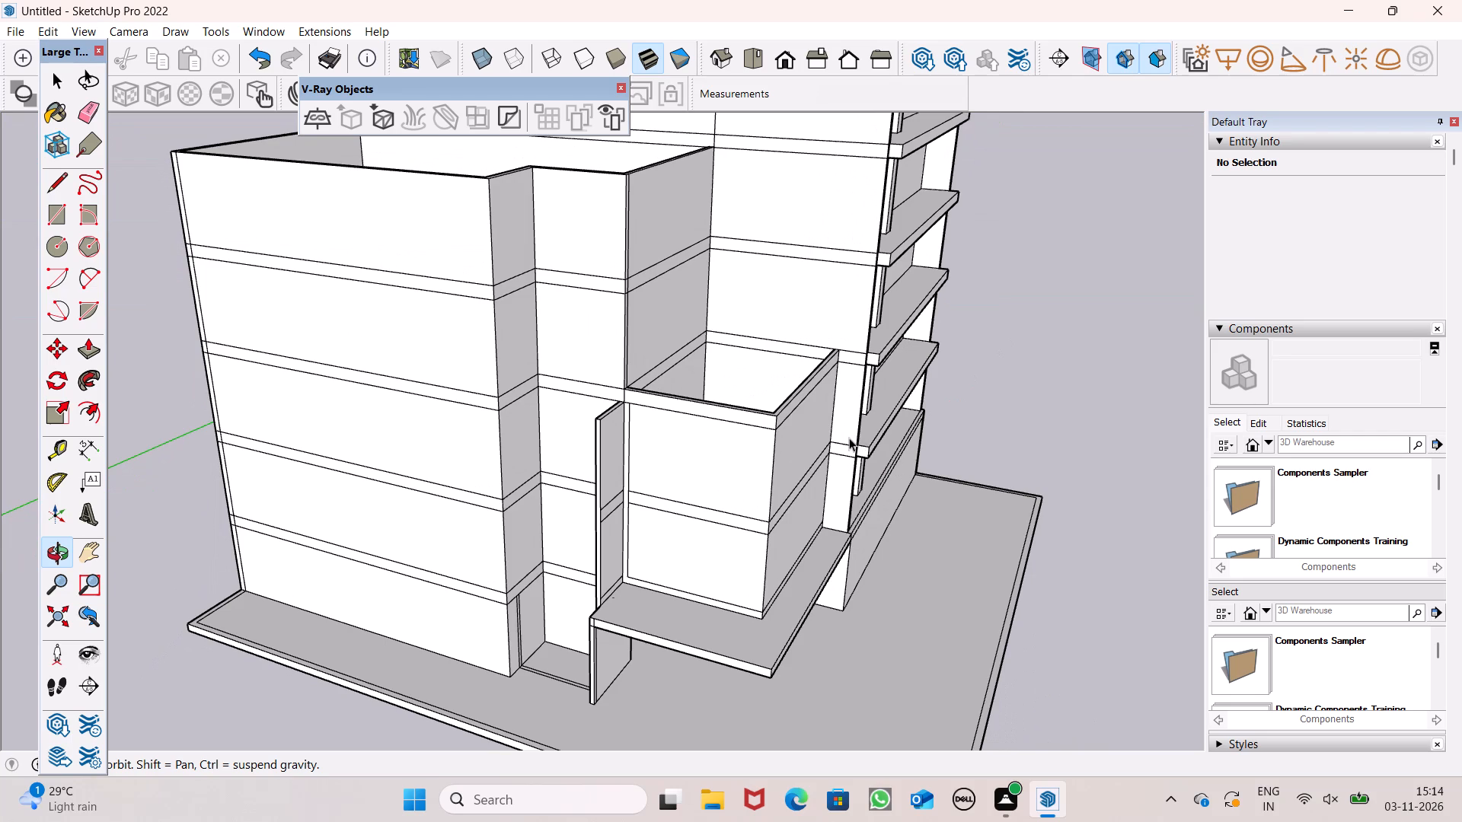
{"action": "scroll", "coordinate": [805, 427], "scroll_direction": "up", "scroll_amount": 2}
{"action": "scroll", "coordinate": [676, 404], "scroll_direction": "down", "scroll_amount": 5}
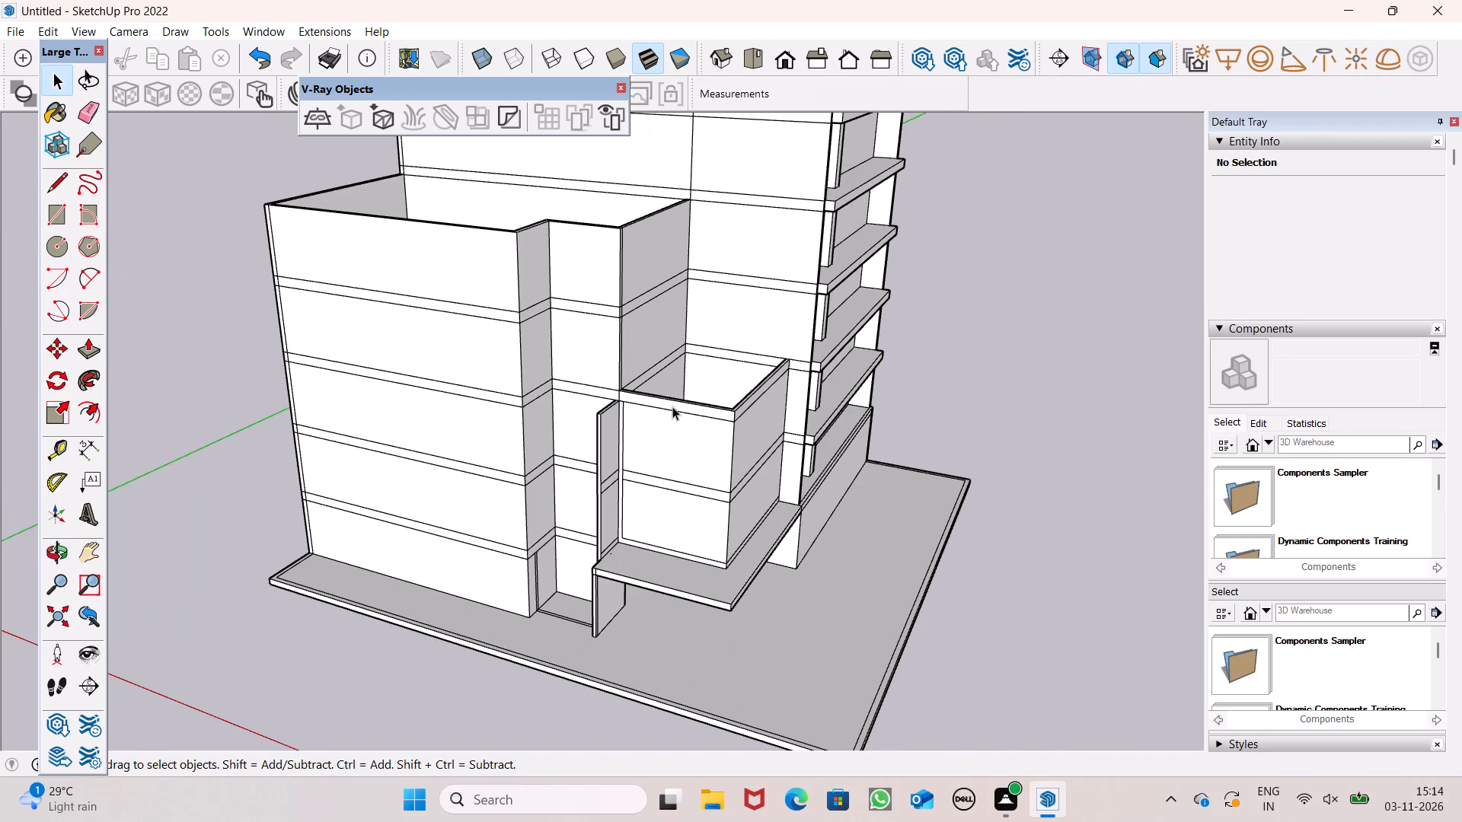
{"action": "scroll", "coordinate": [666, 397], "scroll_direction": "up", "scroll_amount": 6}
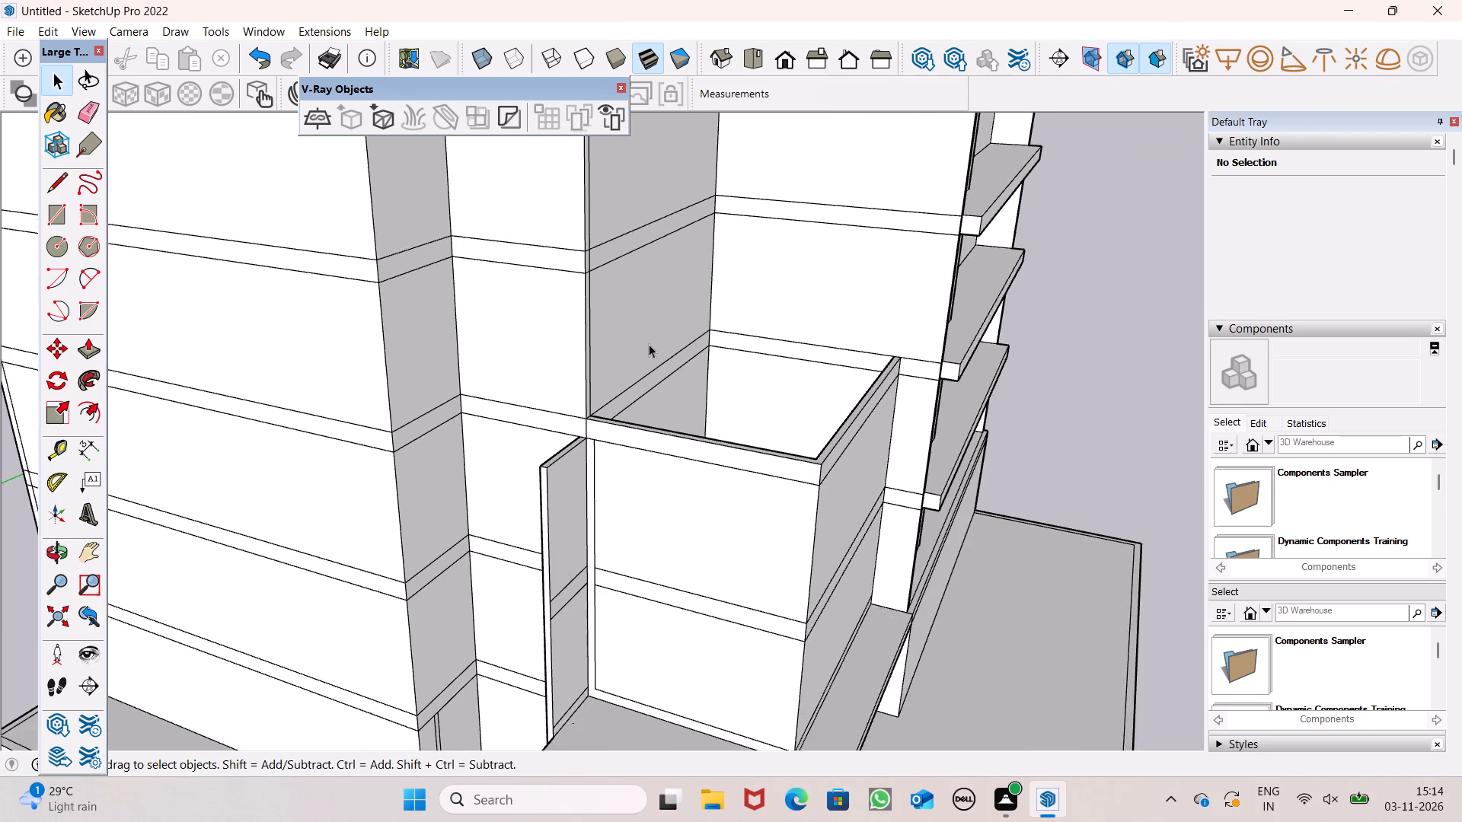
{"action": "scroll", "coordinate": [649, 344], "scroll_direction": "down", "scroll_amount": 4}
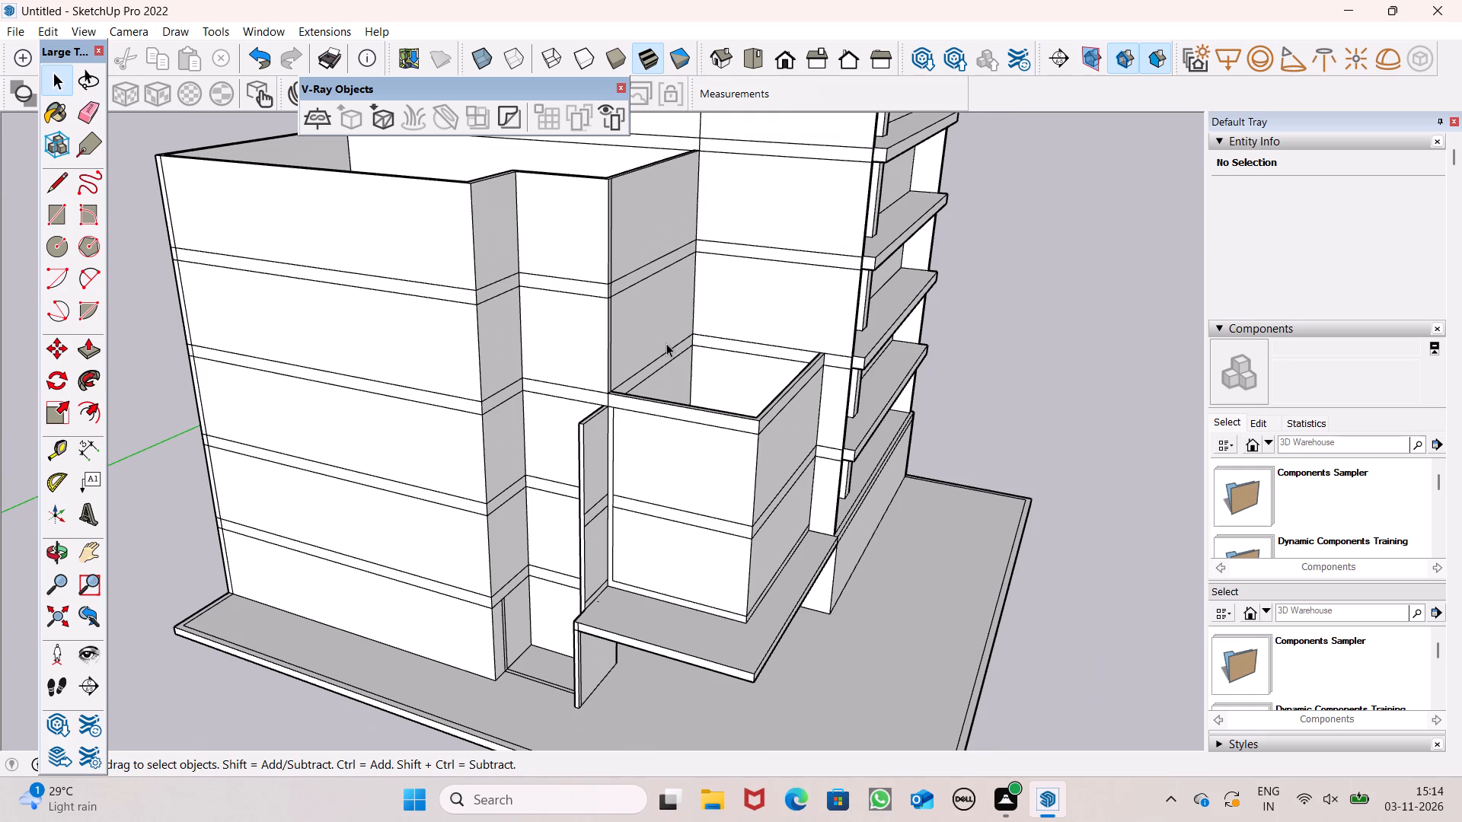
{"action": "scroll", "coordinate": [573, 265], "scroll_direction": "down", "scroll_amount": 4}
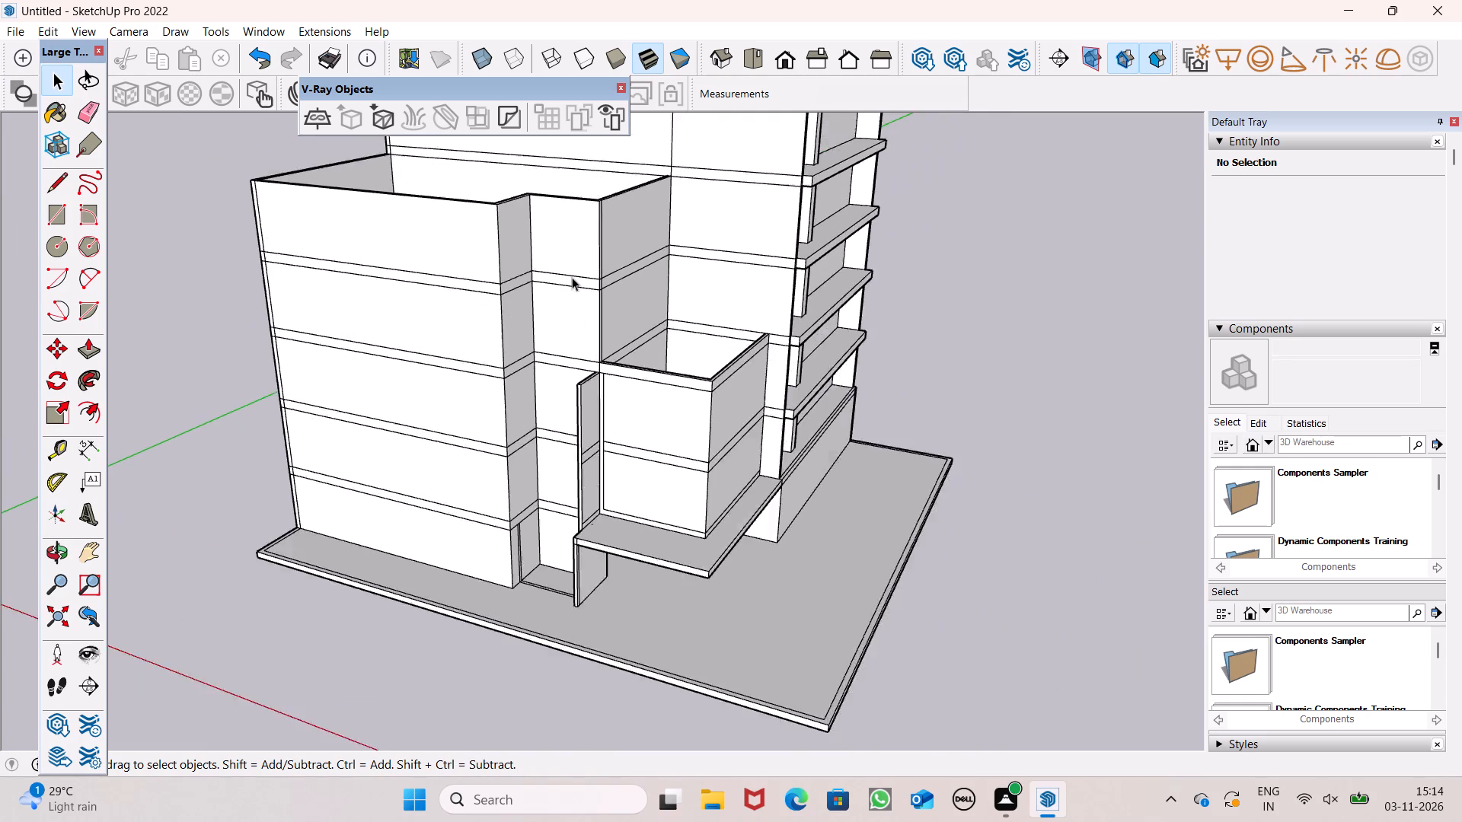
{"action": "scroll", "coordinate": [572, 277], "scroll_direction": "down", "scroll_amount": 9}
{"action": "scroll", "coordinate": [550, 259], "scroll_direction": "up", "scroll_amount": 16}
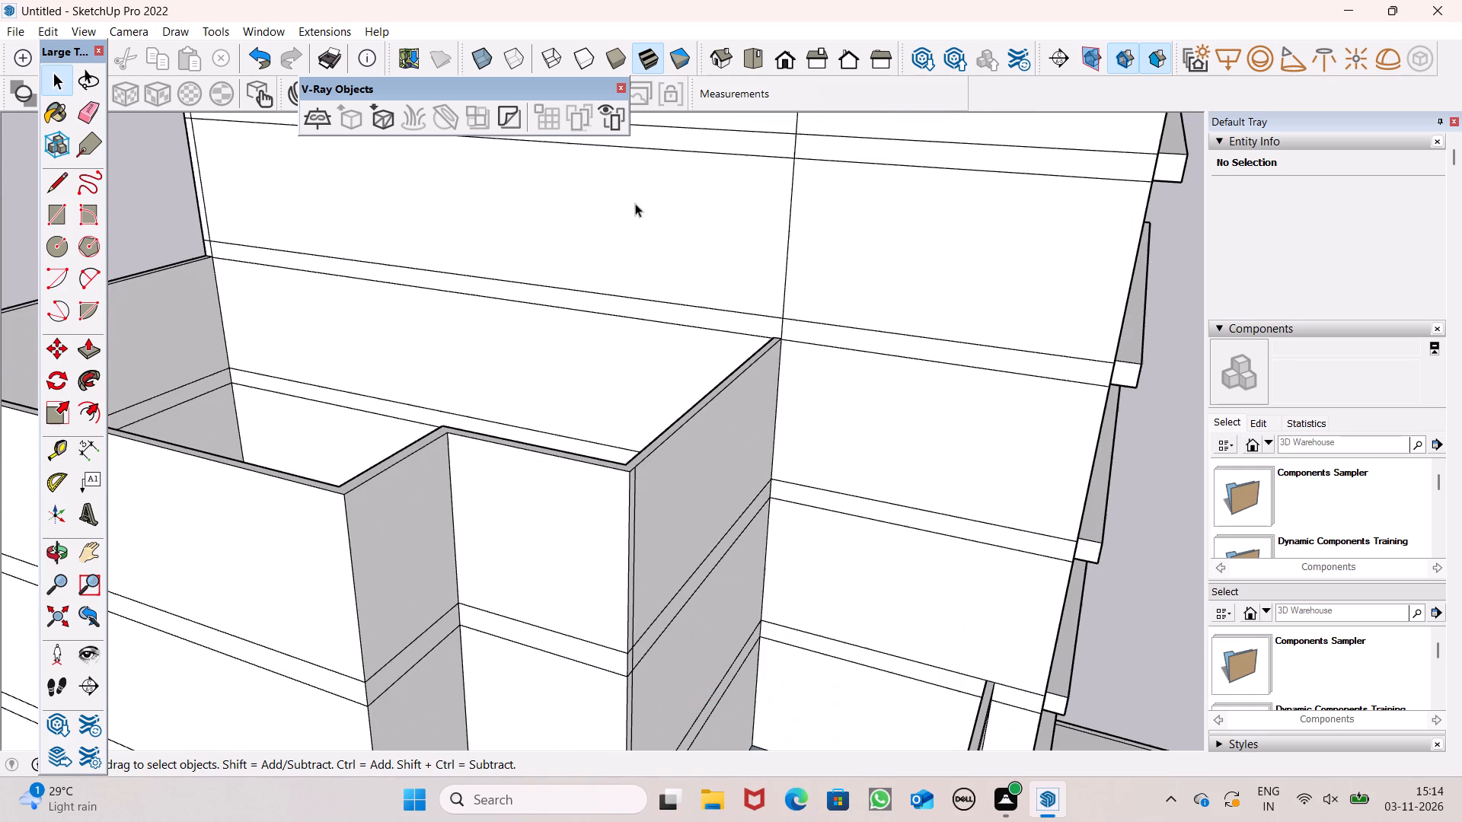
Push/Pull the top rim of the notched open-topped block's walls upward by 1' 4 1/4", beside the tallest block.
{"action": "scroll", "coordinate": [622, 398], "scroll_direction": "down", "scroll_amount": 6}
{"action": "middle_click_drag", "start_coordinate": [730, 429], "coordinate": [668, 428]}
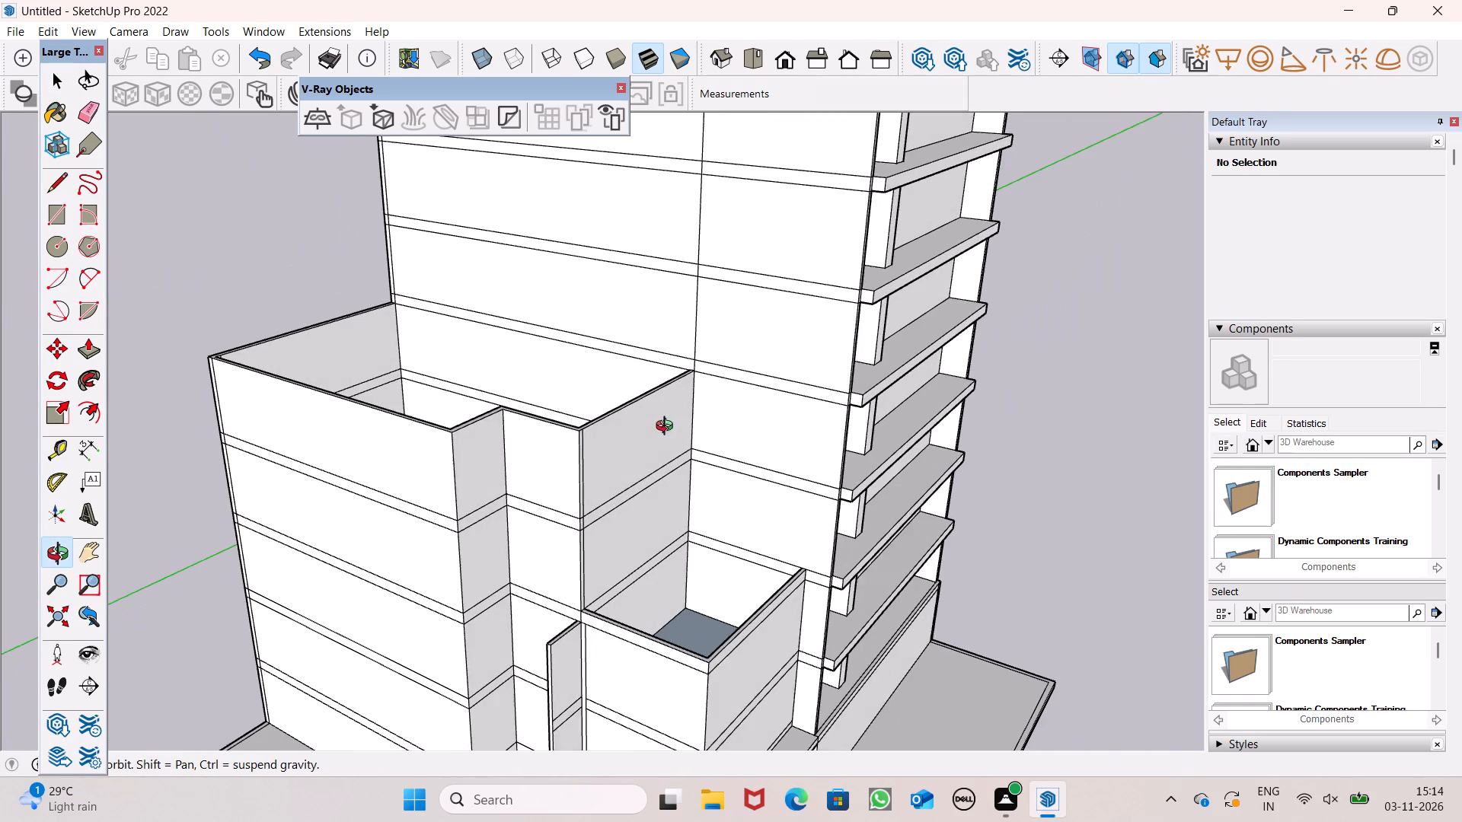
{"action": "middle_click_drag", "start_coordinate": [668, 428], "coordinate": [656, 443]}
{"action": "left_click", "coordinate": [92, 351]}
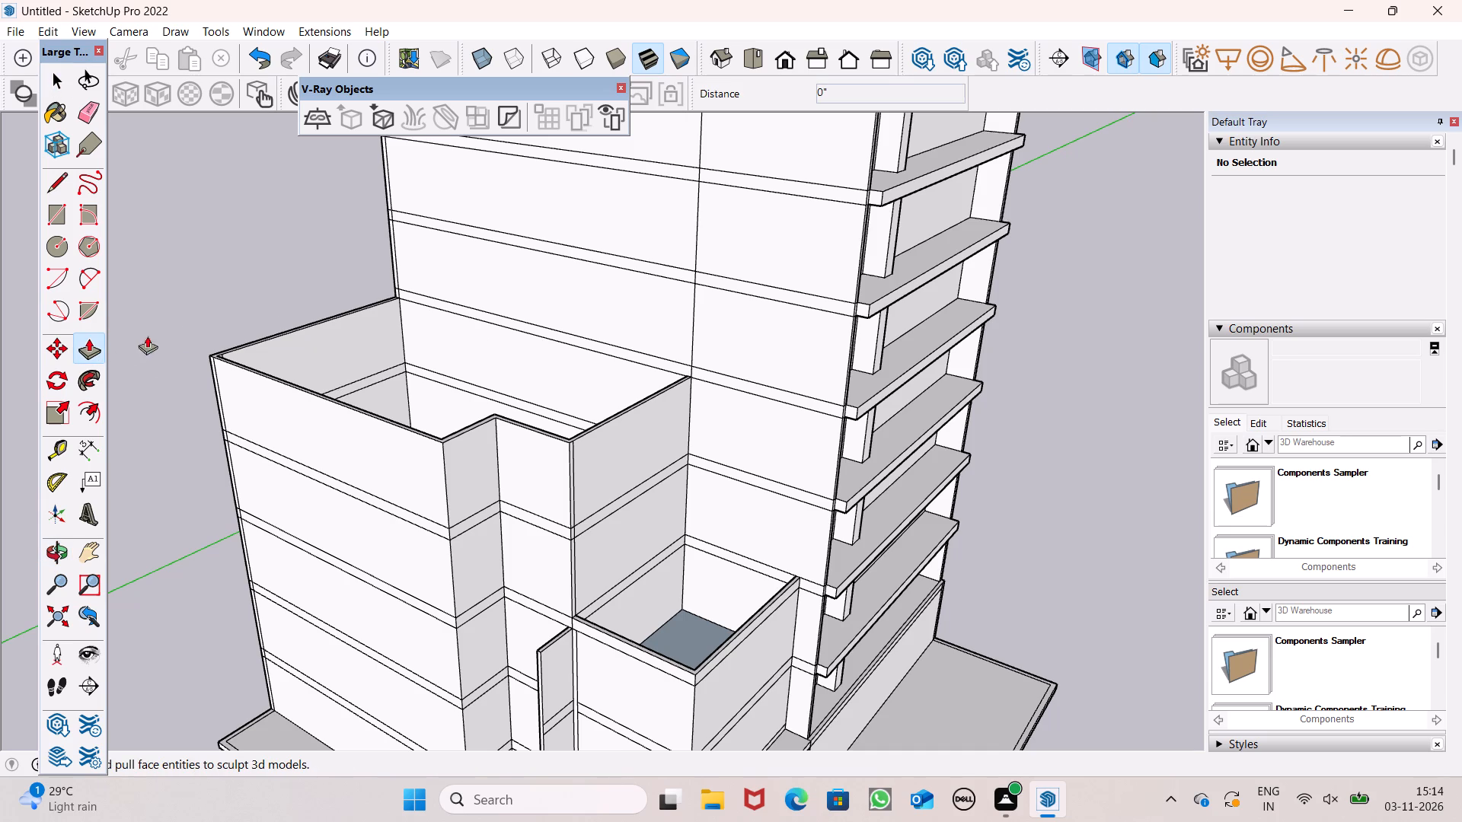
{"action": "scroll", "coordinate": [576, 257], "scroll_direction": "up", "scroll_amount": 6}
{"action": "scroll", "coordinate": [714, 394], "scroll_direction": "up", "scroll_amount": 6}
{"action": "scroll", "coordinate": [763, 380], "scroll_direction": "down", "scroll_amount": 5}
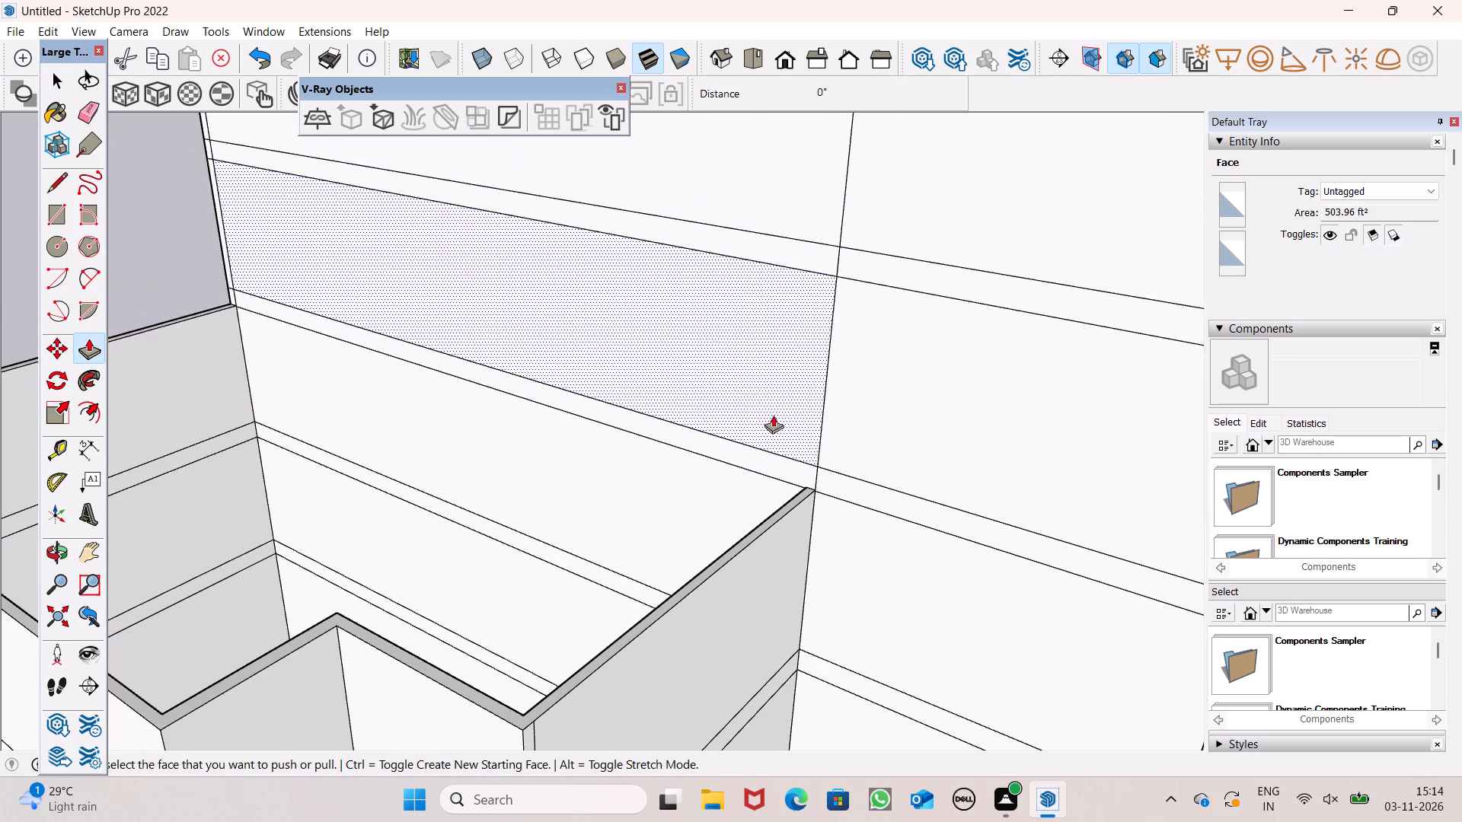
{"action": "scroll", "coordinate": [815, 476], "scroll_direction": "up", "scroll_amount": 7}
{"action": "left_click_drag", "start_coordinate": [800, 506], "coordinate": [806, 493]}
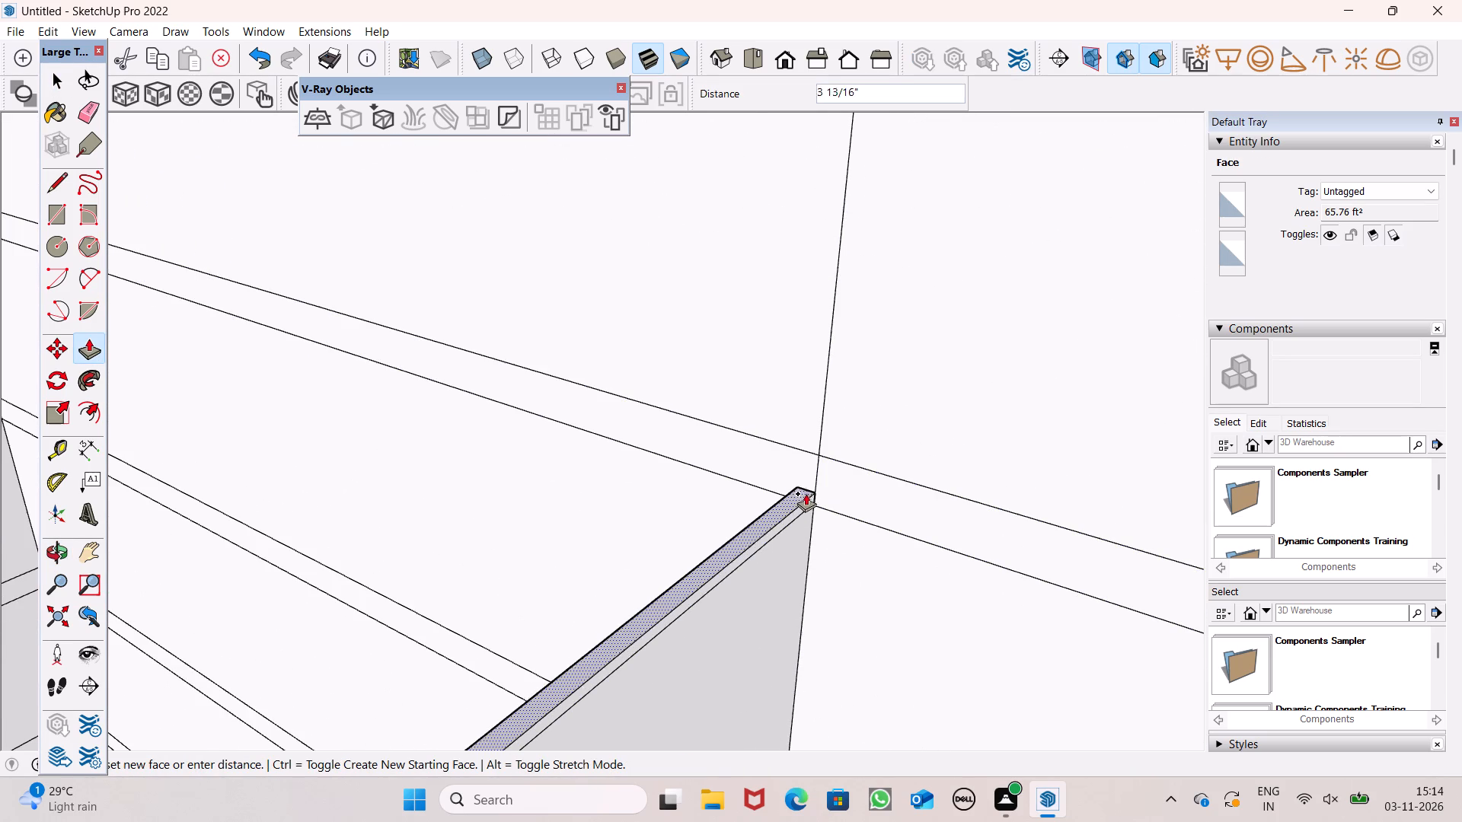
{"action": "left_click_drag", "start_coordinate": [806, 493], "coordinate": [828, 461]}
Raise the notched block's wall rim by a full 10' storey, up to the adjoining wall's floor line.
{"action": "scroll", "coordinate": [822, 568], "scroll_direction": "down", "scroll_amount": 11}
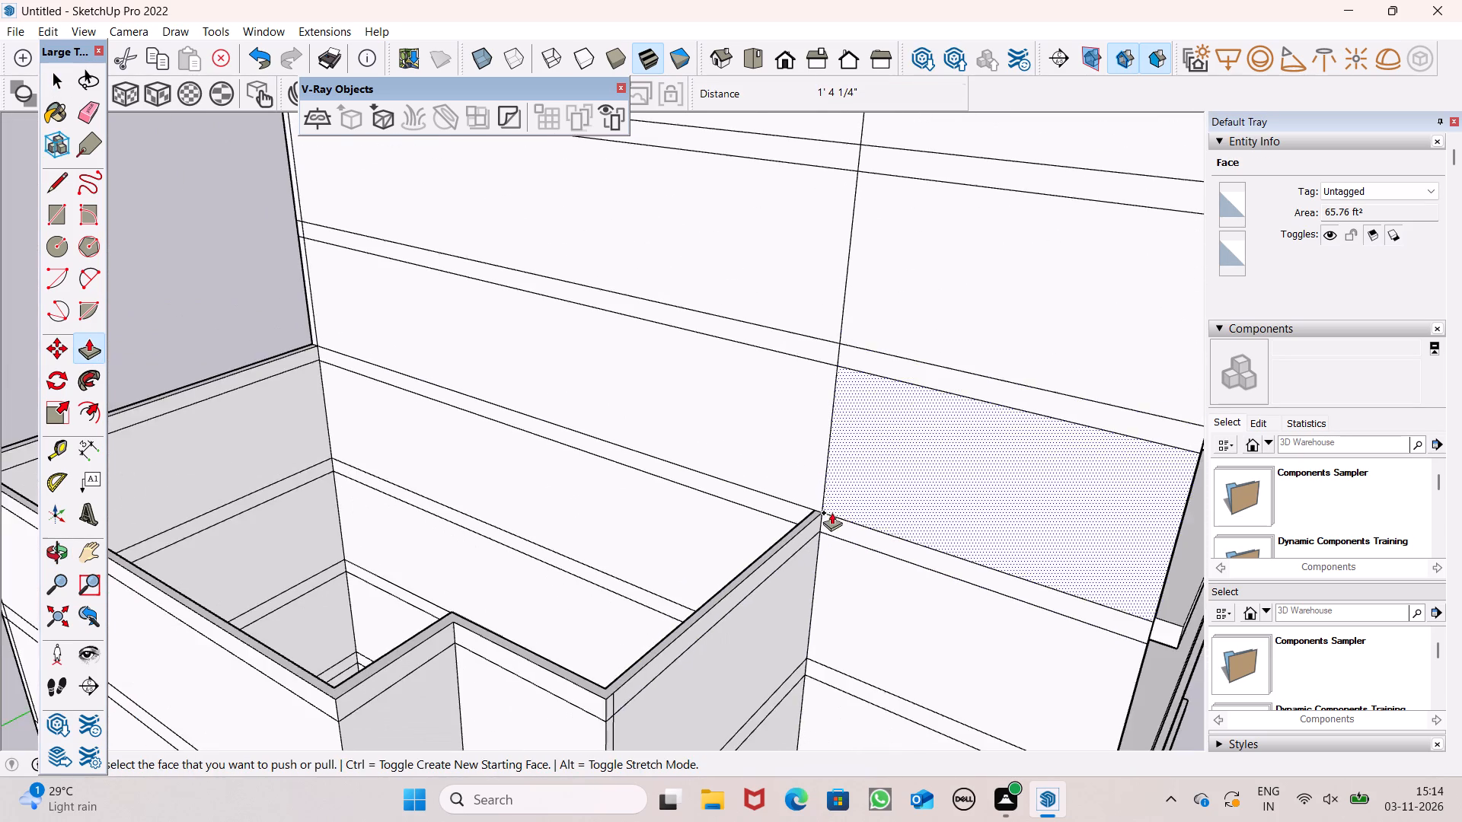
{"action": "middle_click_drag", "start_coordinate": [889, 535], "coordinate": [846, 563]}
{"action": "scroll", "coordinate": [800, 516], "scroll_direction": "up", "scroll_amount": 7}
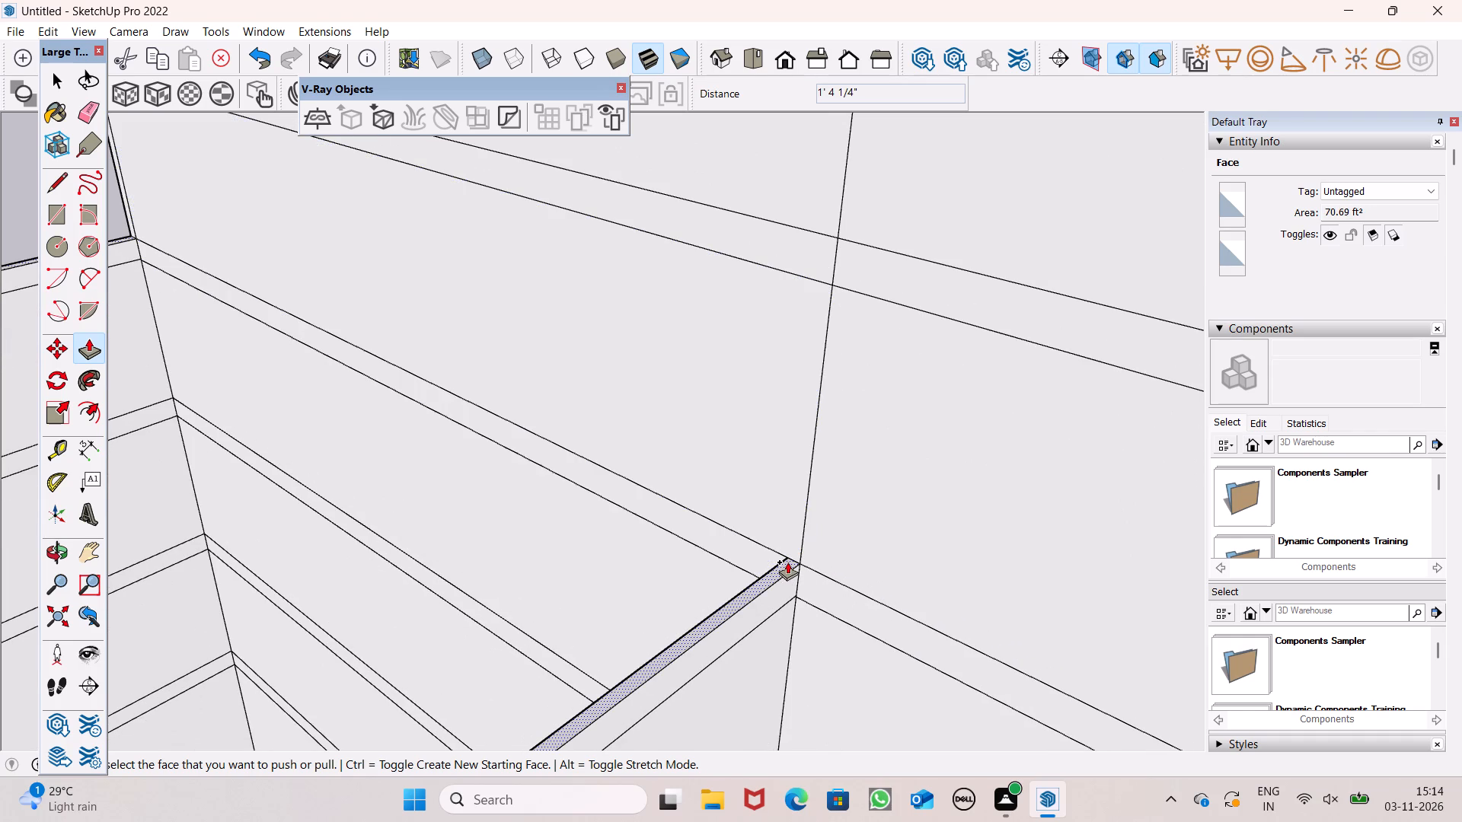
{"action": "left_click_drag", "start_coordinate": [791, 562], "coordinate": [810, 303]}
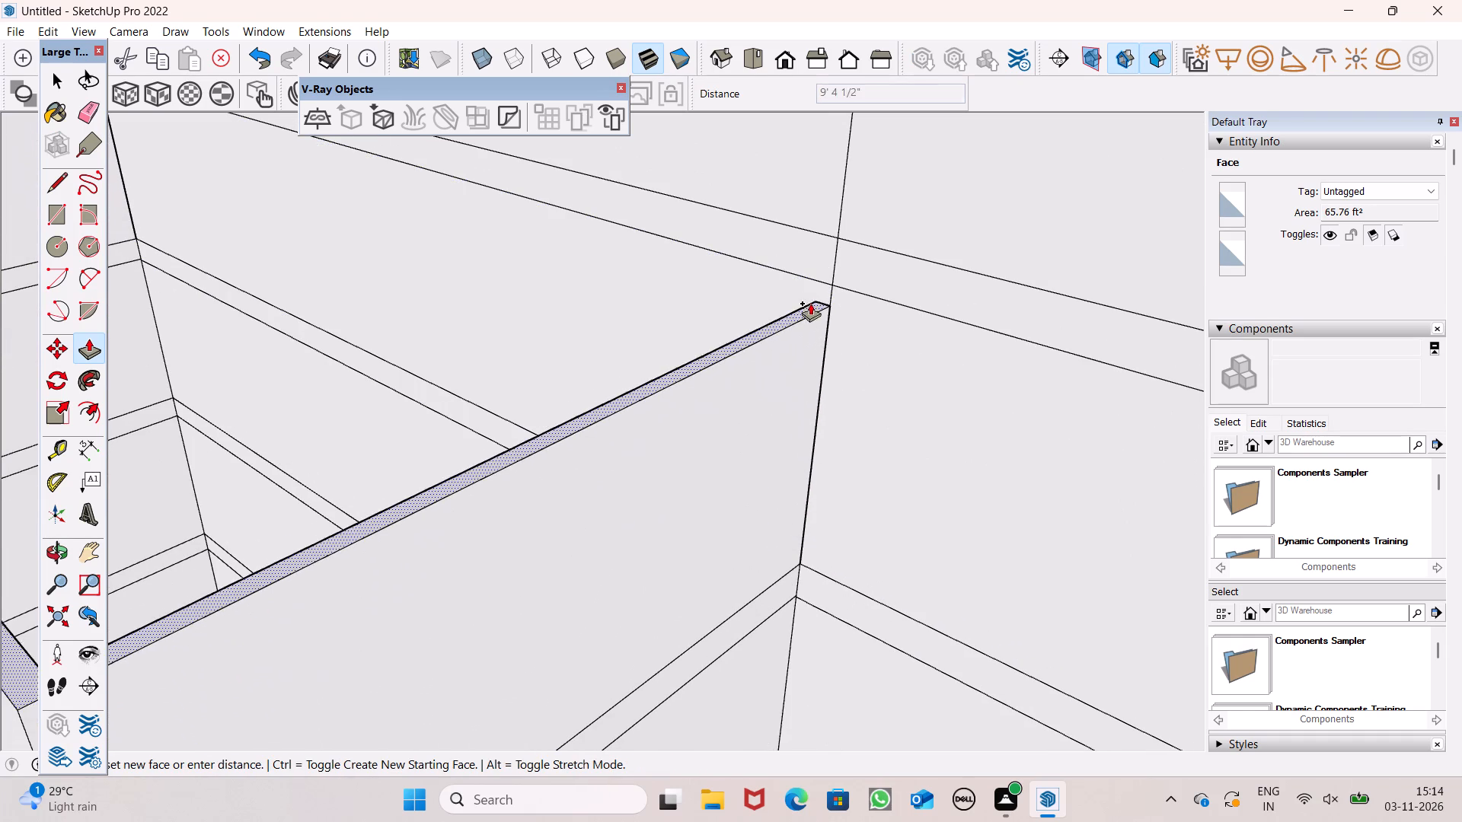
{"action": "left_click_drag", "start_coordinate": [810, 303], "coordinate": [850, 282]}
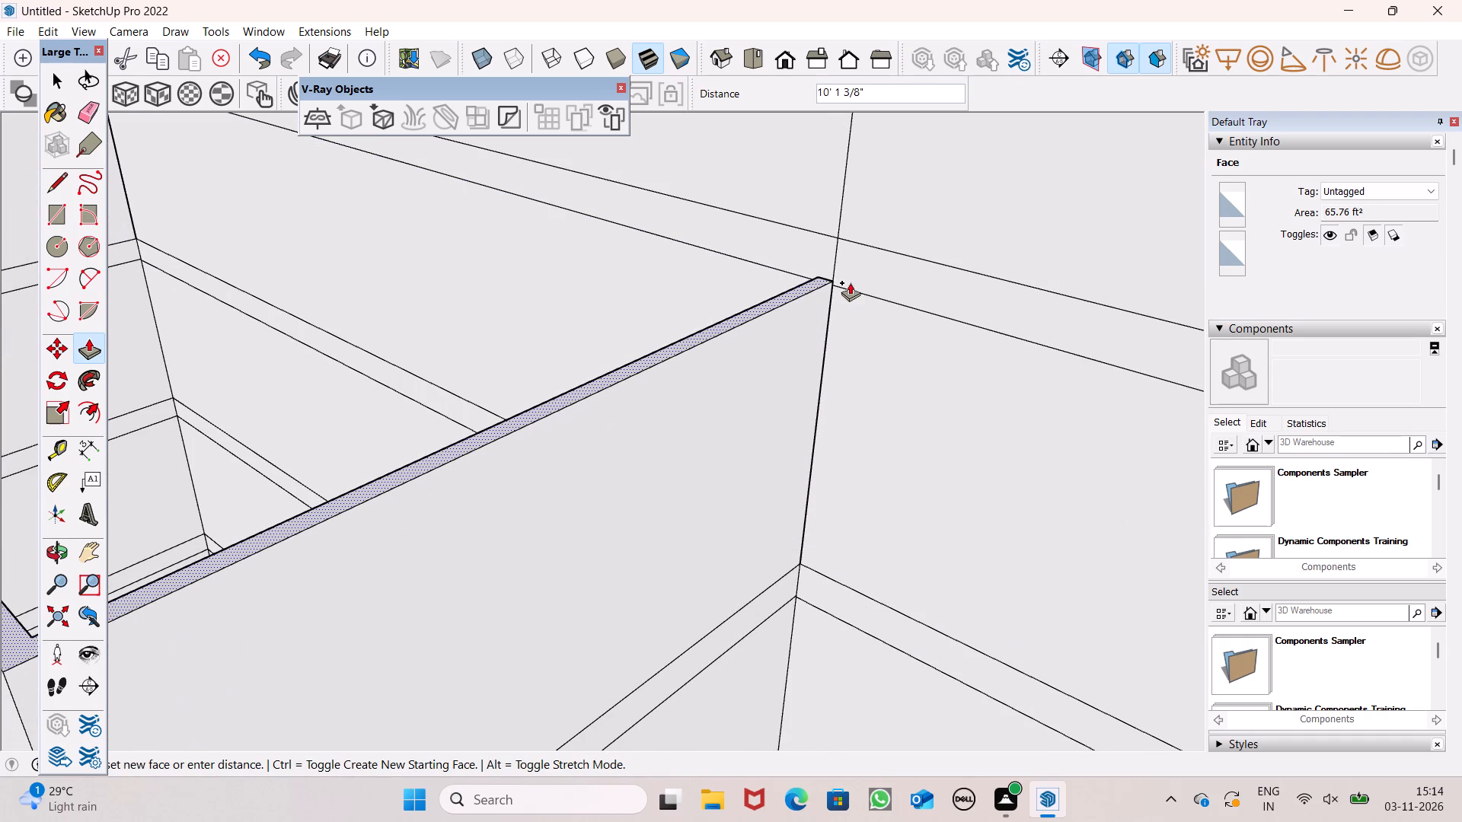
{"action": "left_click_drag", "start_coordinate": [850, 282], "coordinate": [845, 292]}
Raise the notched block's wall rim by a 1' 5" slab band, matching the line on the adjoining tall wall.
{"action": "scroll", "coordinate": [774, 438], "scroll_direction": "down", "scroll_amount": 12}
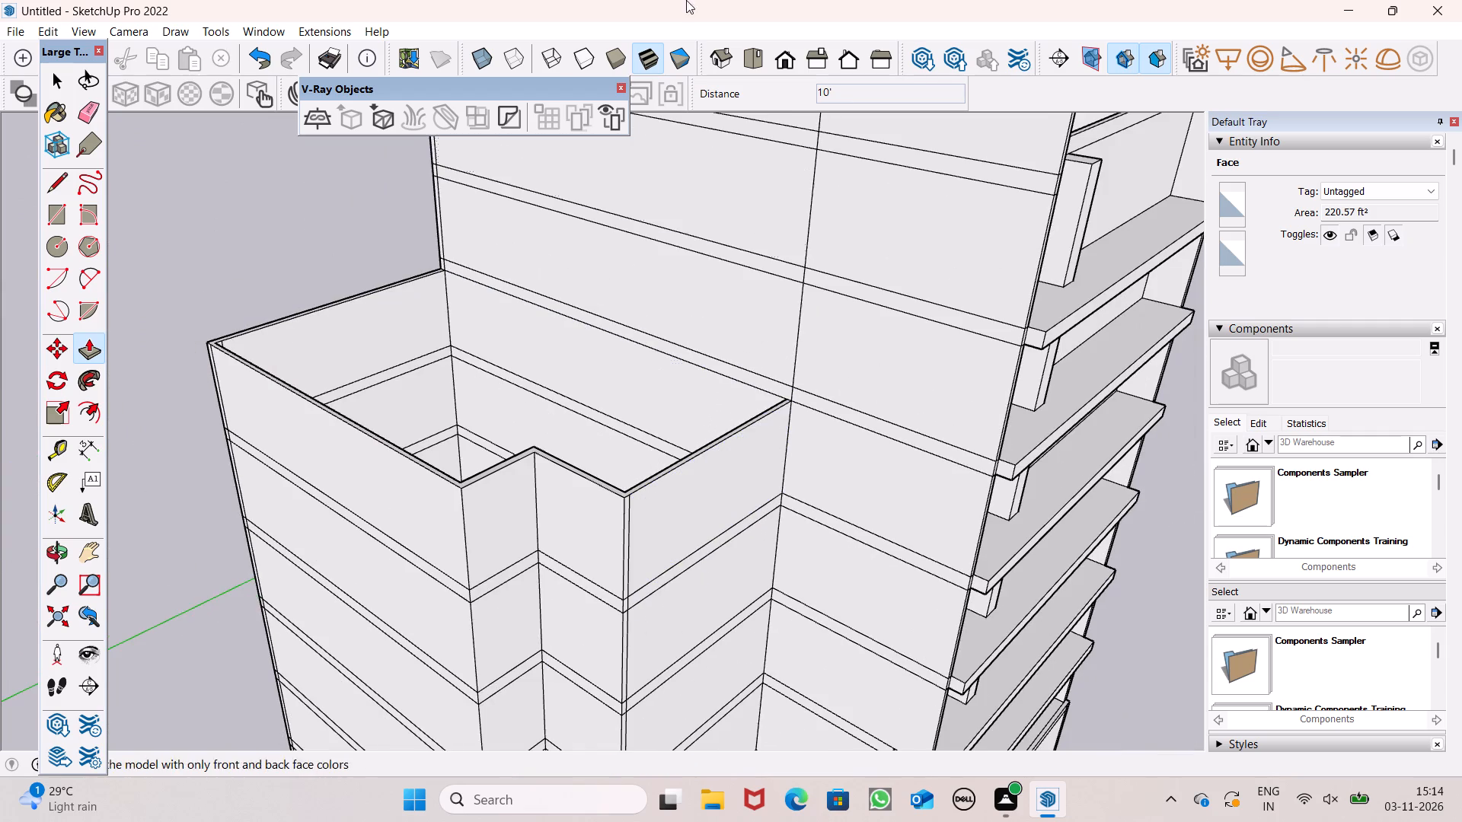
{"action": "scroll", "coordinate": [724, 250], "scroll_direction": "up", "scroll_amount": 1}
{"action": "scroll", "coordinate": [774, 334], "scroll_direction": "down", "scroll_amount": 3}
{"action": "scroll", "coordinate": [785, 293], "scroll_direction": "up", "scroll_amount": 7}
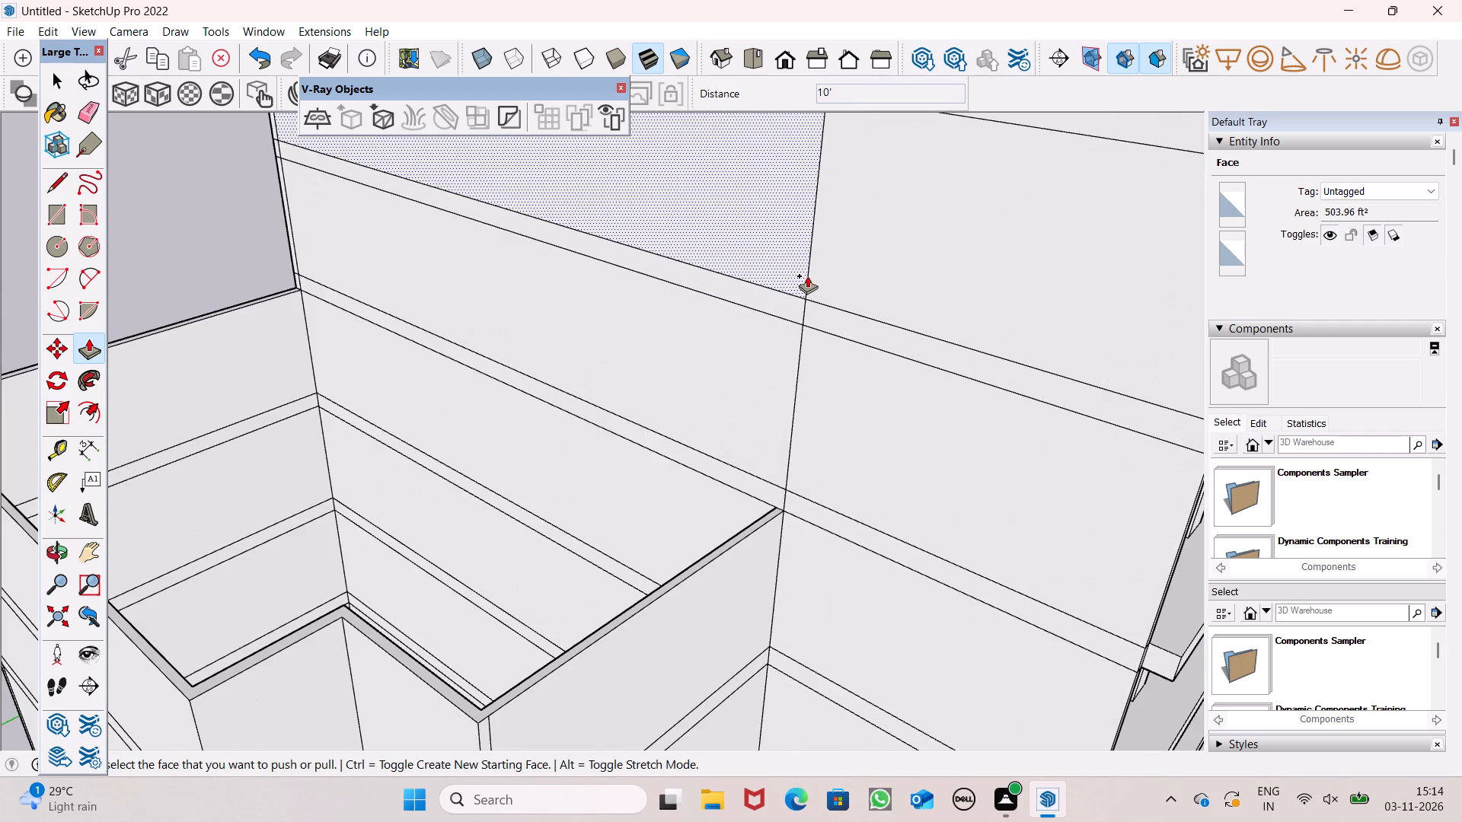
{"action": "scroll", "coordinate": [797, 306], "scroll_direction": "down", "scroll_amount": 10}
{"action": "middle_click_drag", "start_coordinate": [814, 437], "coordinate": [746, 400]}
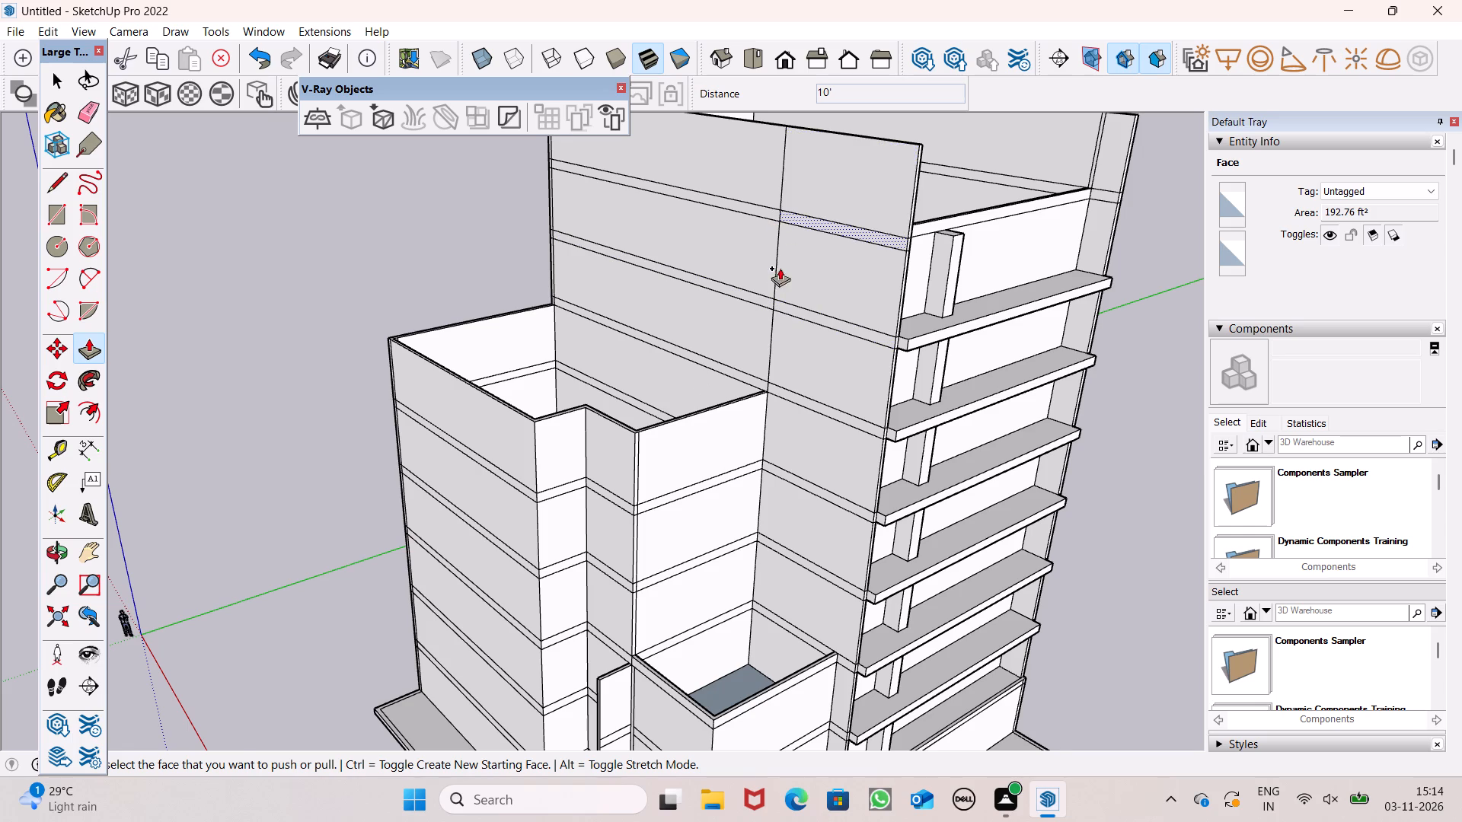
{"action": "middle_click_drag", "start_coordinate": [780, 276], "coordinate": [756, 355]}
{"action": "scroll", "coordinate": [751, 385], "scroll_direction": "up", "scroll_amount": 5}
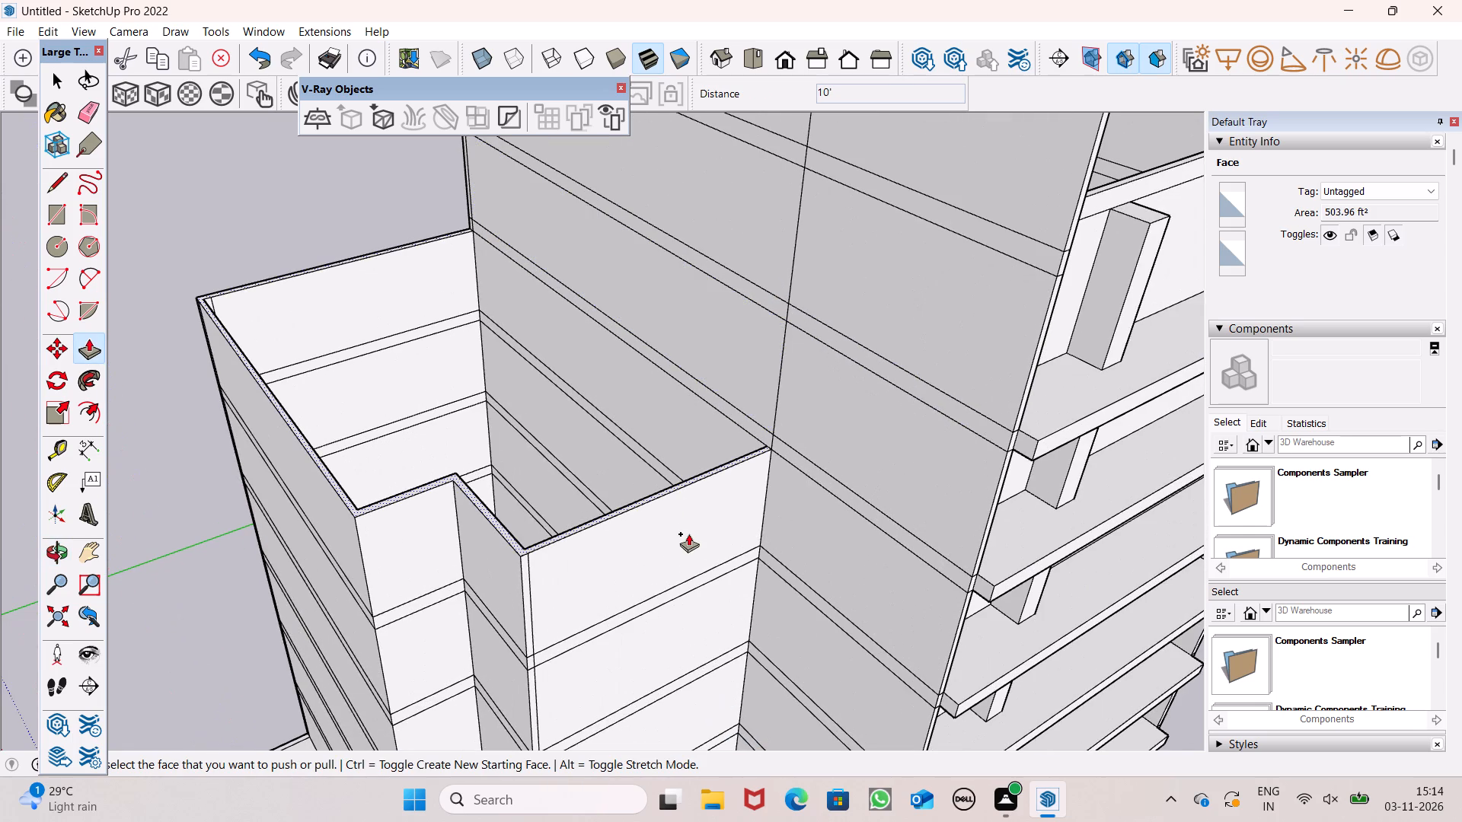
{"action": "scroll", "coordinate": [745, 470], "scroll_direction": "up", "scroll_amount": 6}
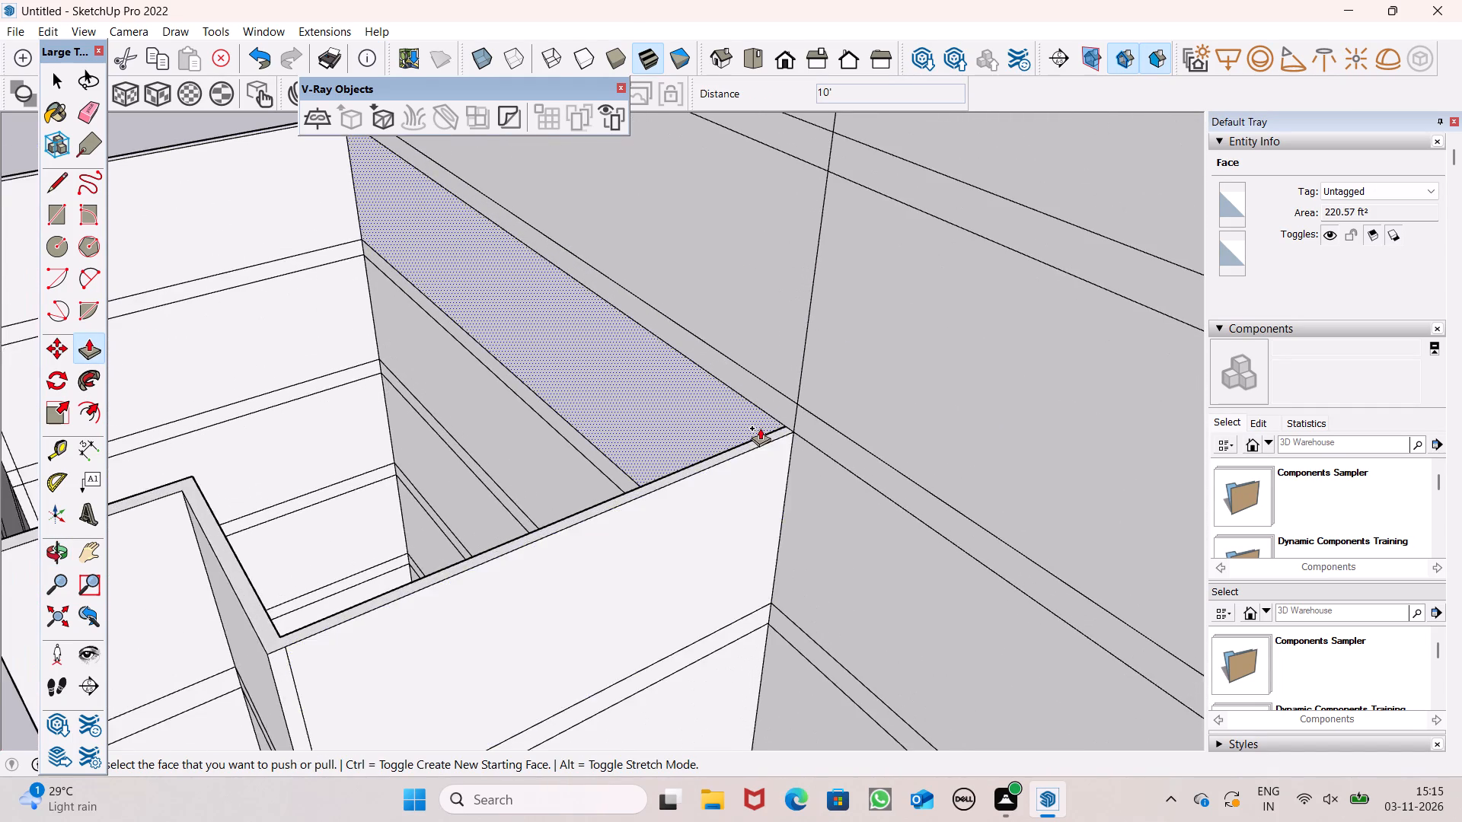
{"action": "scroll", "coordinate": [760, 428], "scroll_direction": "up", "scroll_amount": 6}
{"action": "left_click_drag", "start_coordinate": [800, 434], "coordinate": [814, 379]}
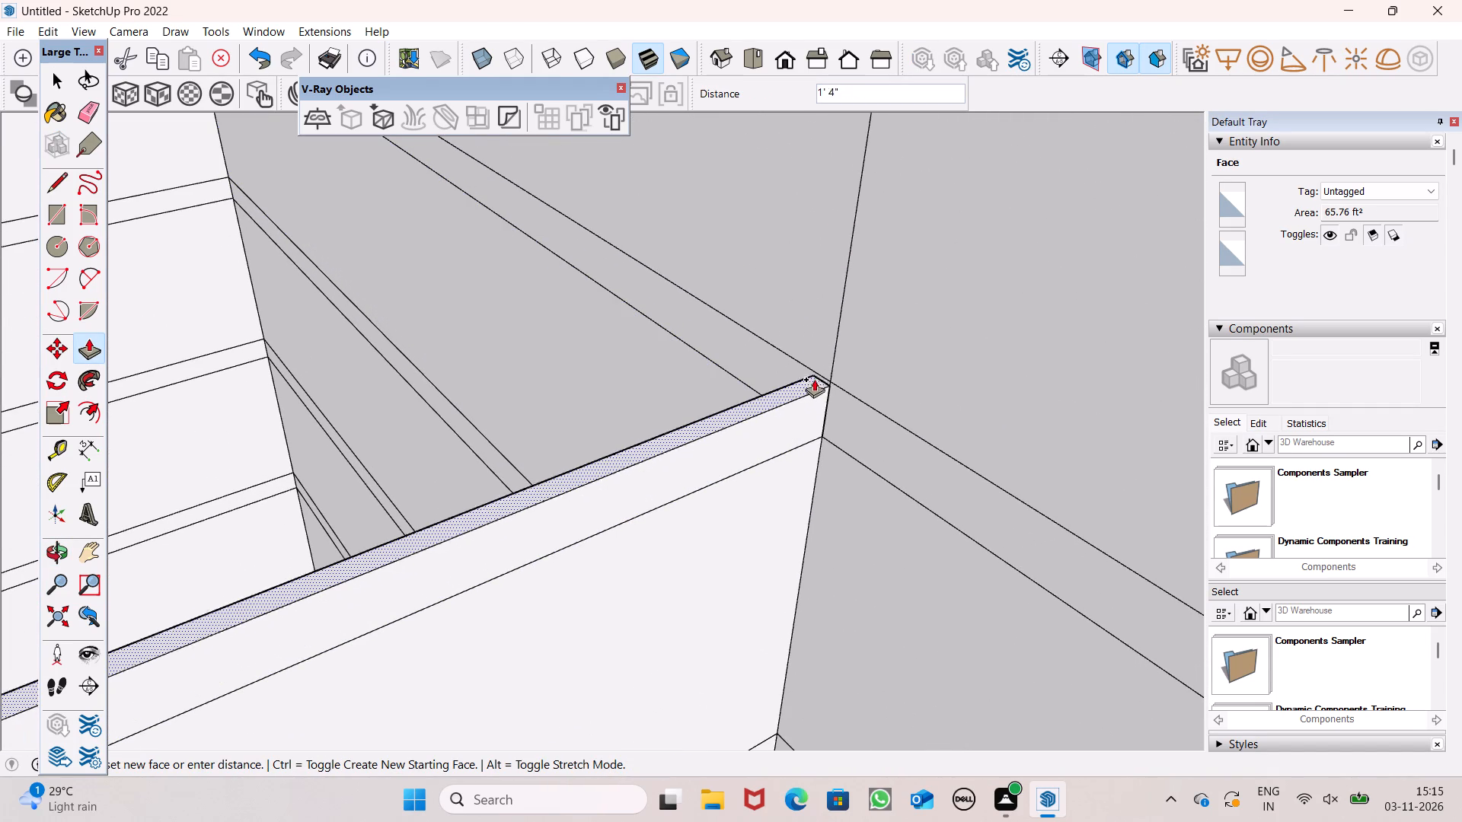
{"action": "left_click_drag", "start_coordinate": [814, 379], "coordinate": [819, 378]}
Extend the notched block's walls upward by one more level: a 10' storey topped with a 1' 5" band.
{"action": "scroll", "coordinate": [796, 442], "scroll_direction": "down", "scroll_amount": 13}
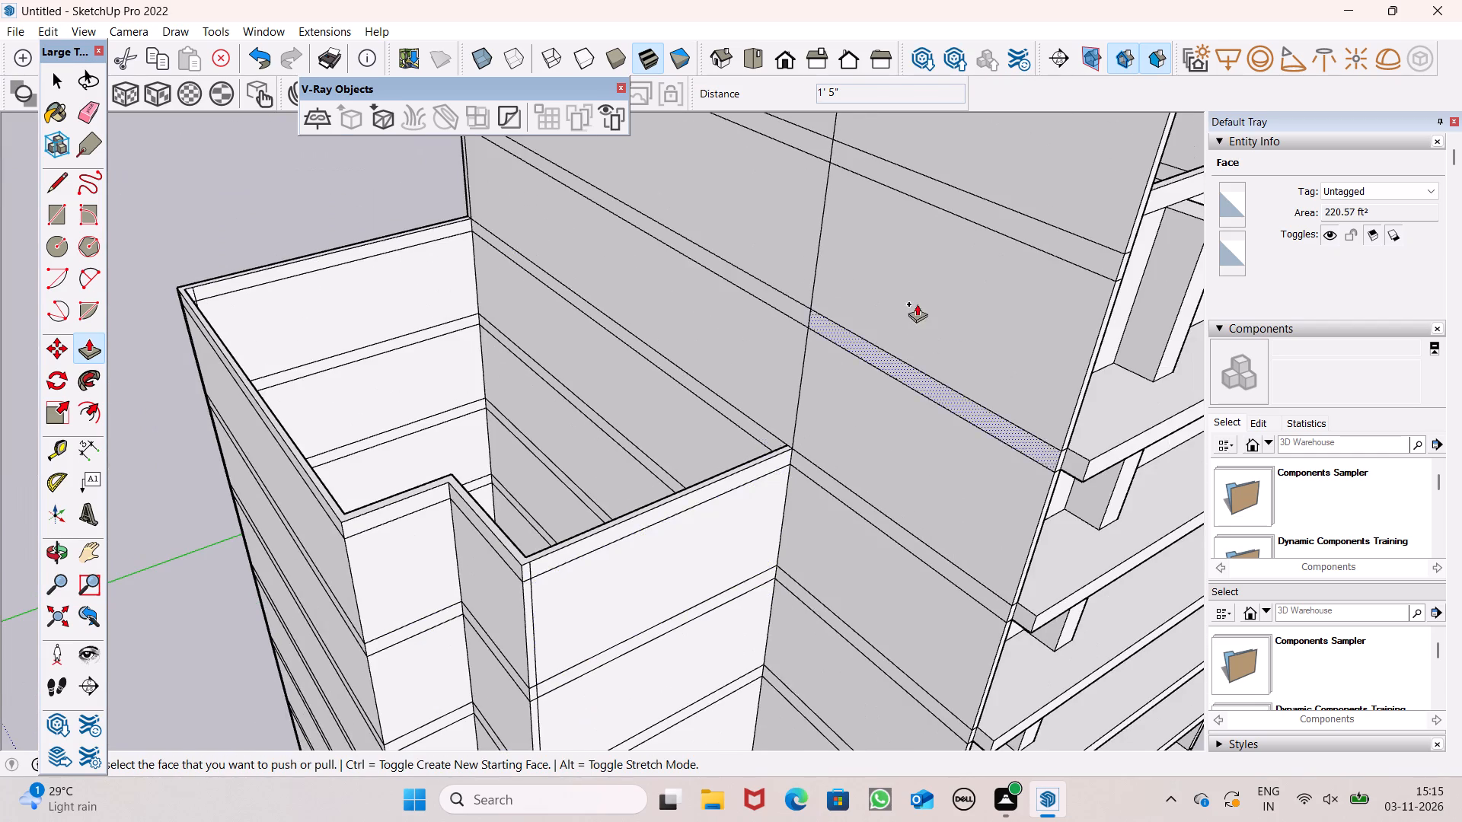
{"action": "scroll", "coordinate": [914, 304], "scroll_direction": "up", "scroll_amount": 6}
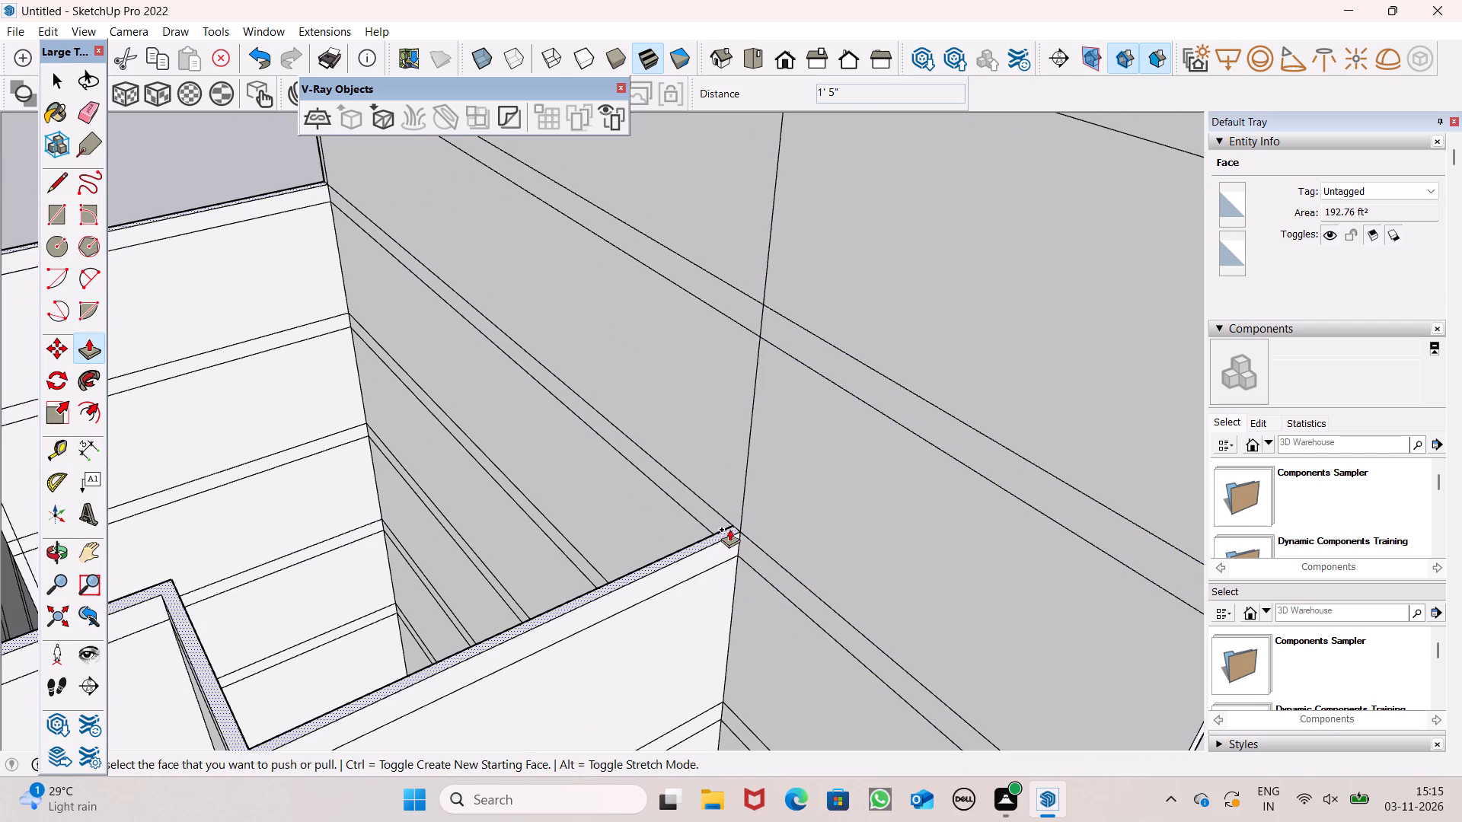
{"action": "left_click_drag", "start_coordinate": [729, 527], "coordinate": [758, 338]}
{"action": "scroll", "coordinate": [755, 509], "scroll_direction": "down", "scroll_amount": 9}
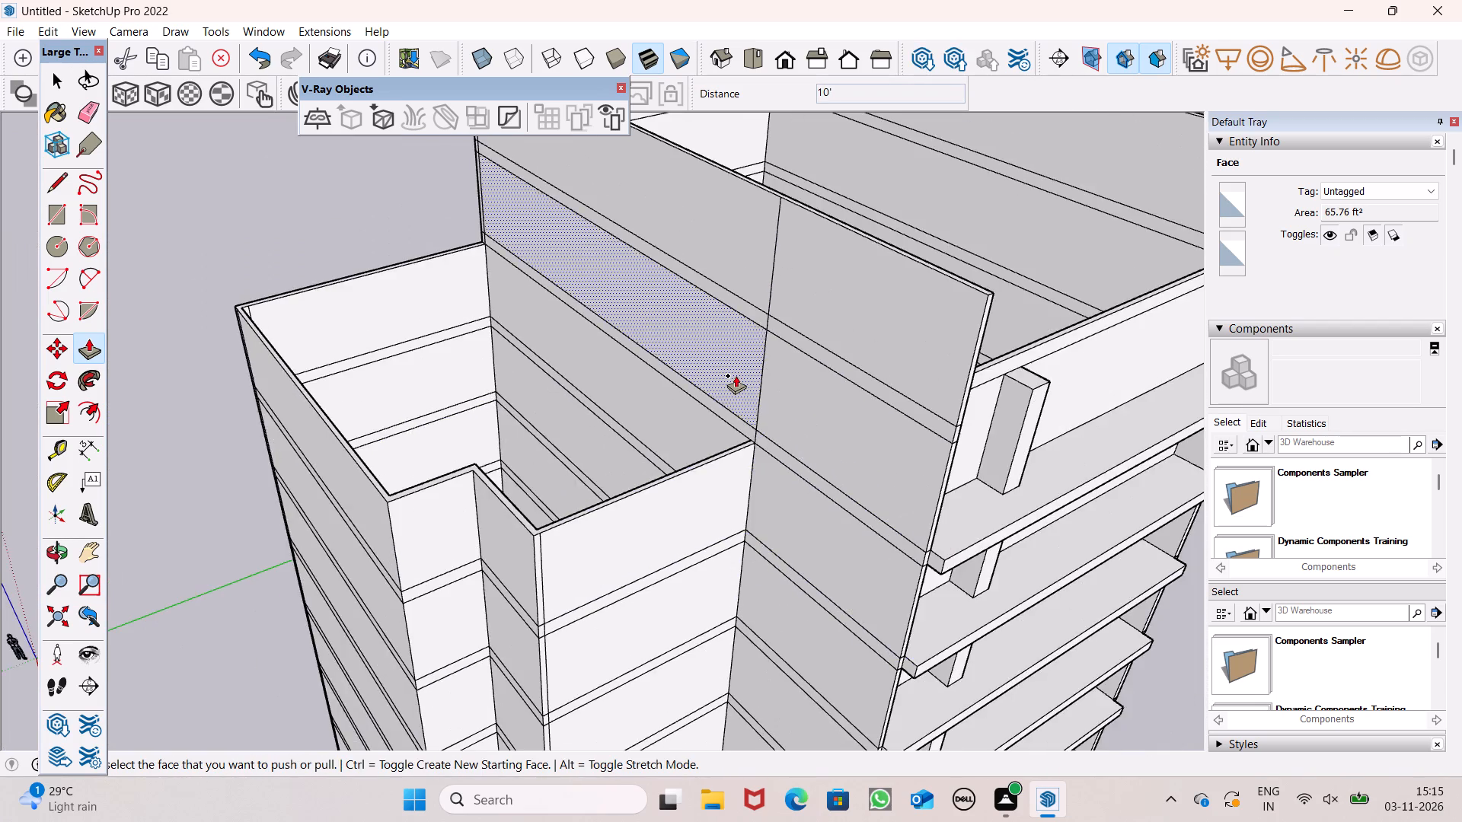
{"action": "scroll", "coordinate": [736, 375], "scroll_direction": "up", "scroll_amount": 8}
{"action": "left_click_drag", "start_coordinate": [750, 539], "coordinate": [788, 504]}
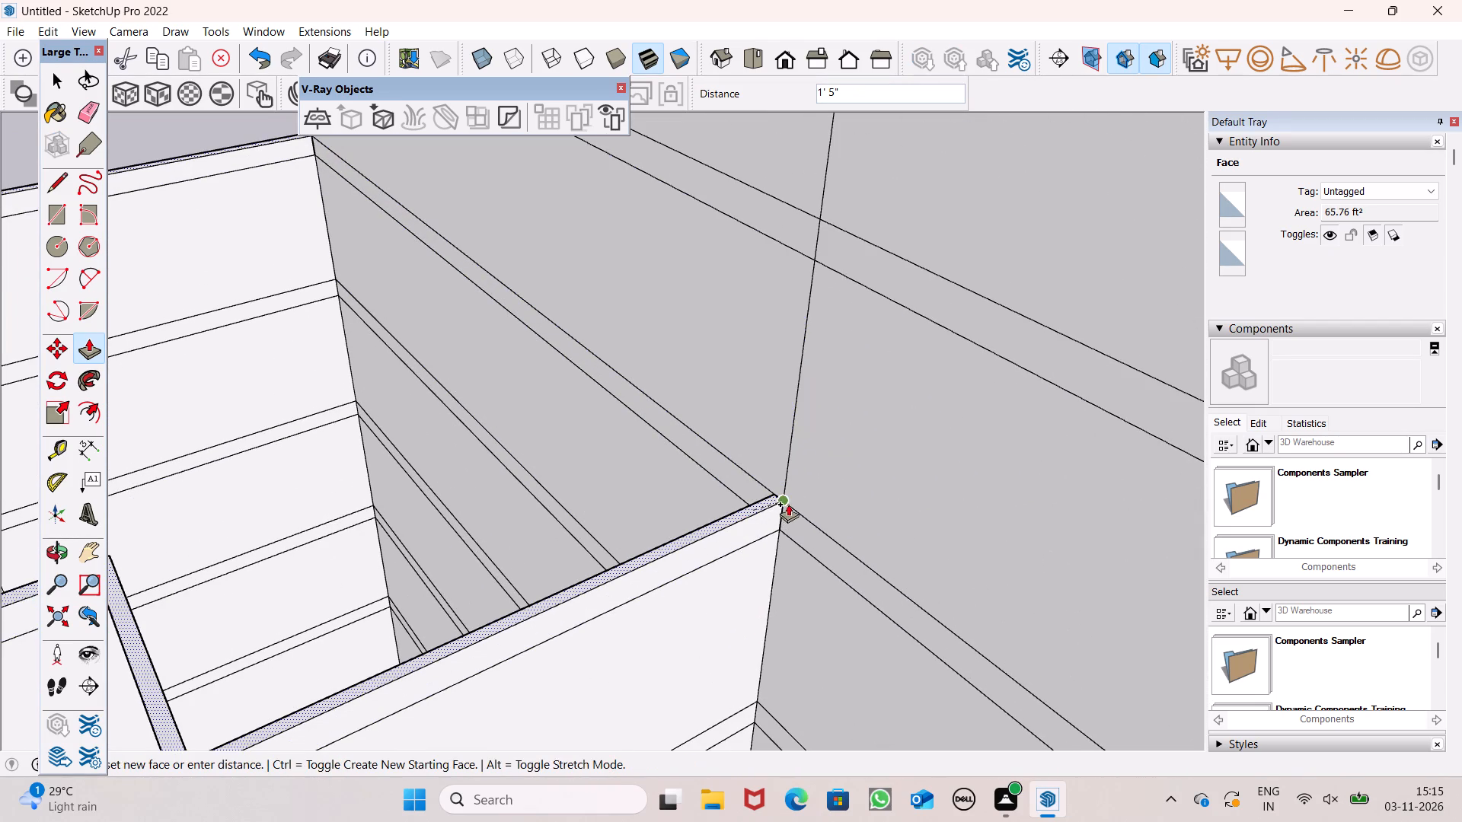
{"action": "left_click_drag", "start_coordinate": [788, 504], "coordinate": [789, 504]}
Add another level to the notched block's walls, pulling the rim up 10' and a further 1' 5".
{"action": "left_click_drag", "start_coordinate": [768, 502], "coordinate": [798, 295]}
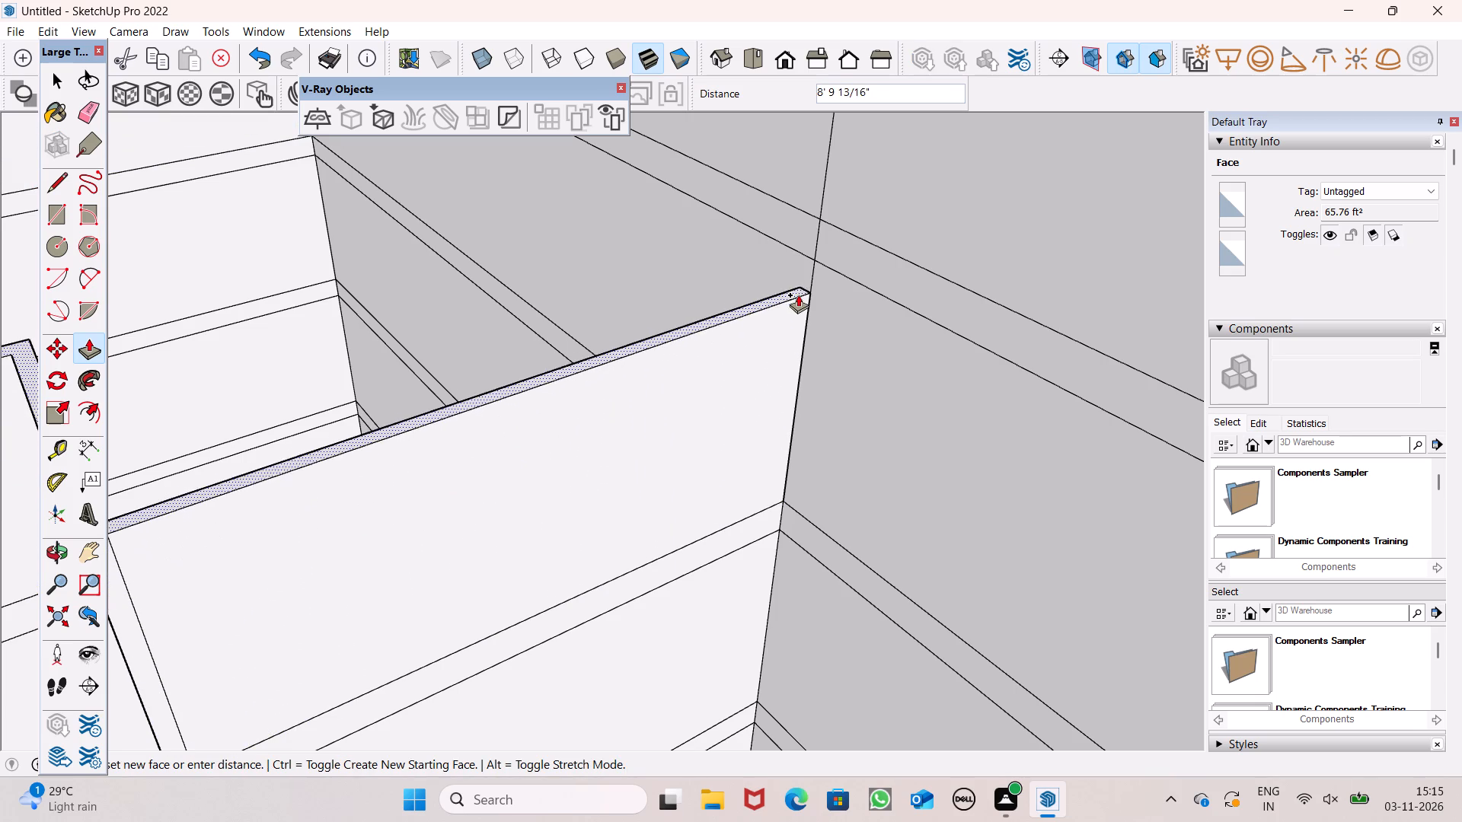
{"action": "left_click_drag", "start_coordinate": [798, 295], "coordinate": [814, 263]}
{"action": "scroll", "coordinate": [713, 430], "scroll_direction": "down", "scroll_amount": 8}
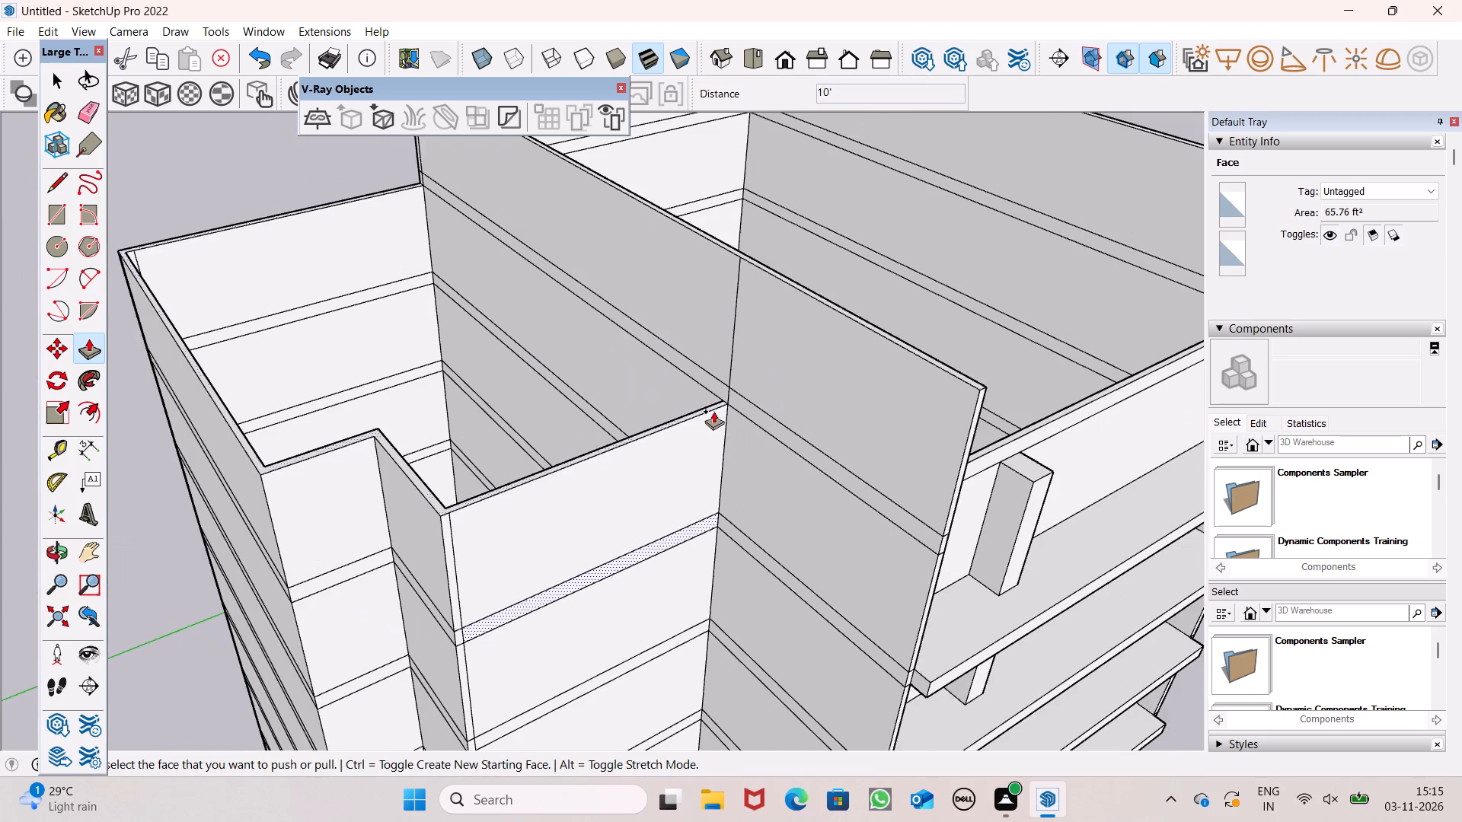
{"action": "scroll", "coordinate": [713, 405], "scroll_direction": "up", "scroll_amount": 12}
{"action": "left_click_drag", "start_coordinate": [733, 446], "coordinate": [747, 425]}
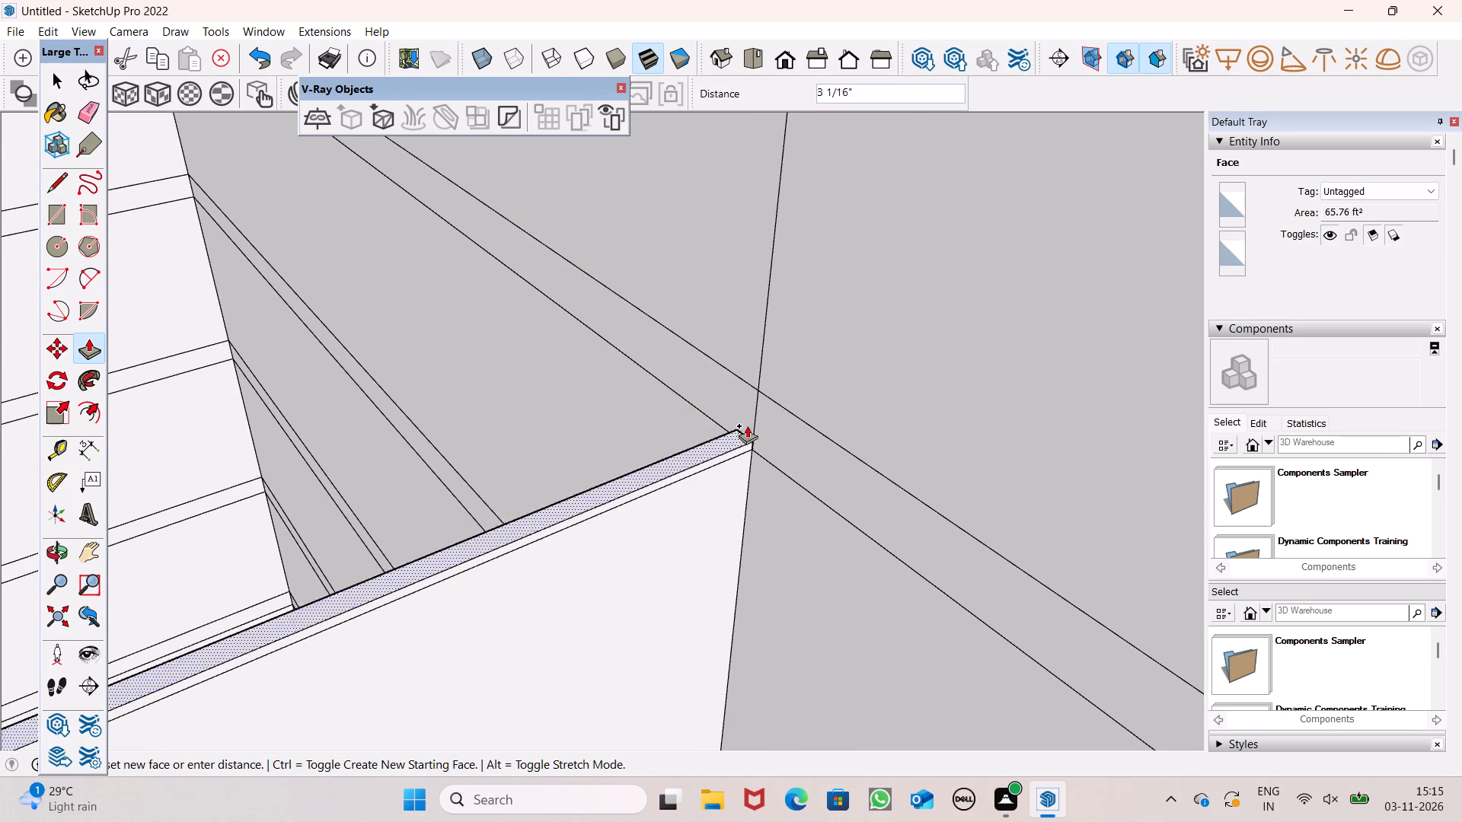
{"action": "left_click_drag", "start_coordinate": [747, 425], "coordinate": [761, 399]}
Examine the heightened notched block against the taller block and the rest of the building from several angles.
{"action": "scroll", "coordinate": [710, 602], "scroll_direction": "down", "scroll_amount": 9}
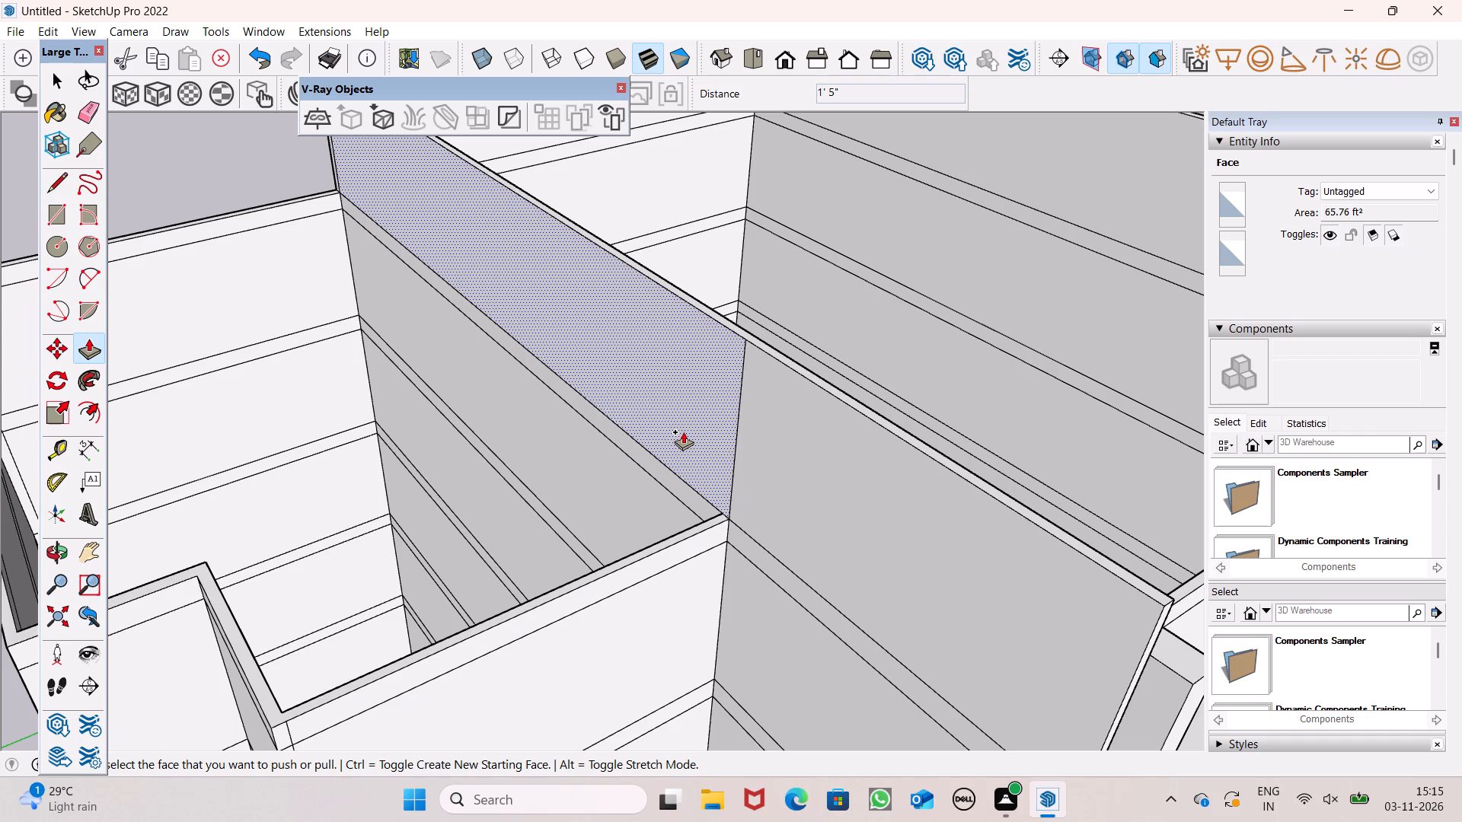
{"action": "scroll", "coordinate": [682, 432], "scroll_direction": "down", "scroll_amount": 13}
{"action": "middle_click_drag", "start_coordinate": [704, 512], "coordinate": [662, 382]}
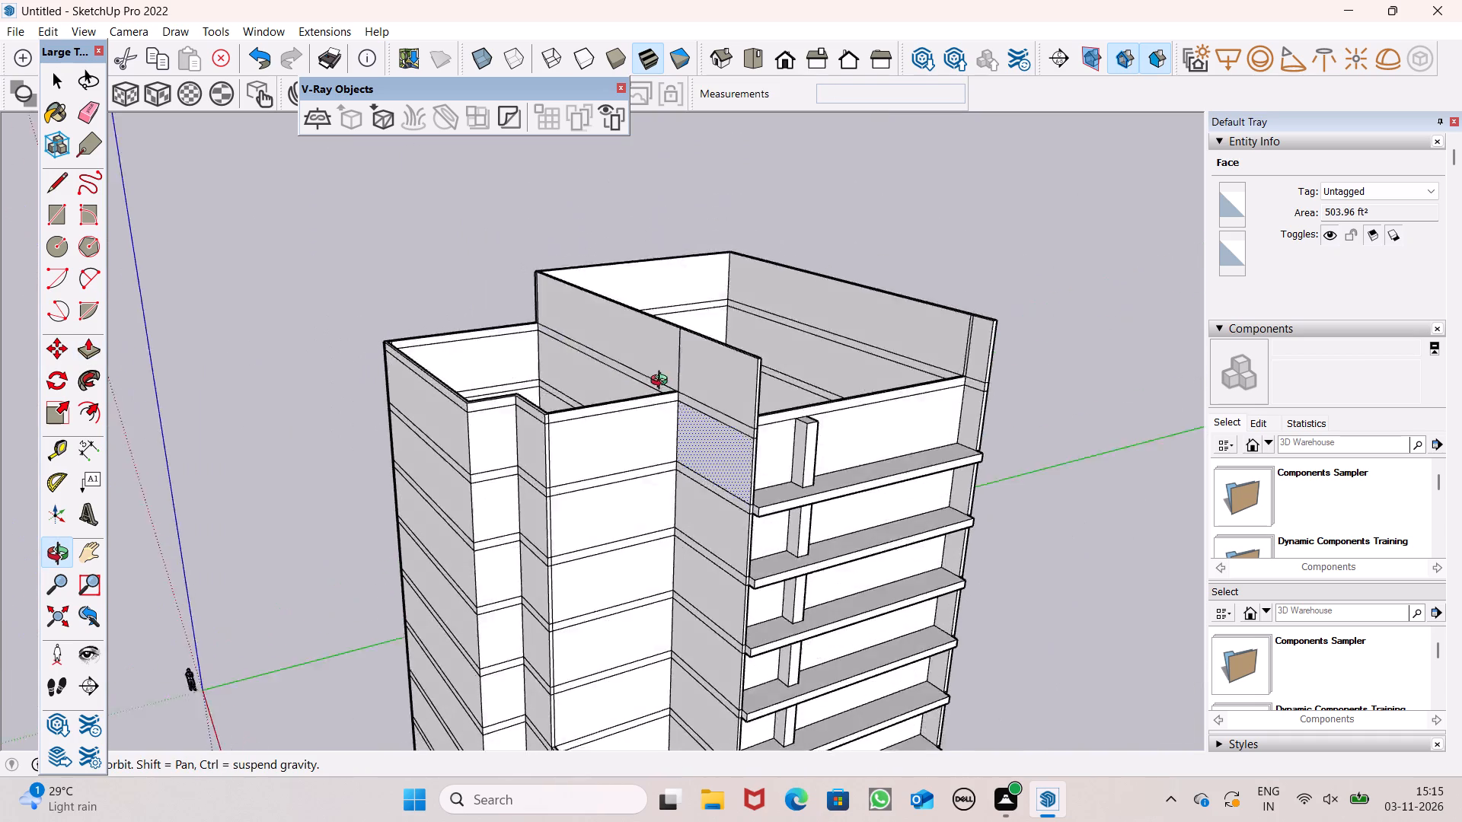
{"action": "middle_click_drag", "start_coordinate": [662, 382], "coordinate": [725, 297]}
{"action": "middle_click", "coordinate": [737, 294]}
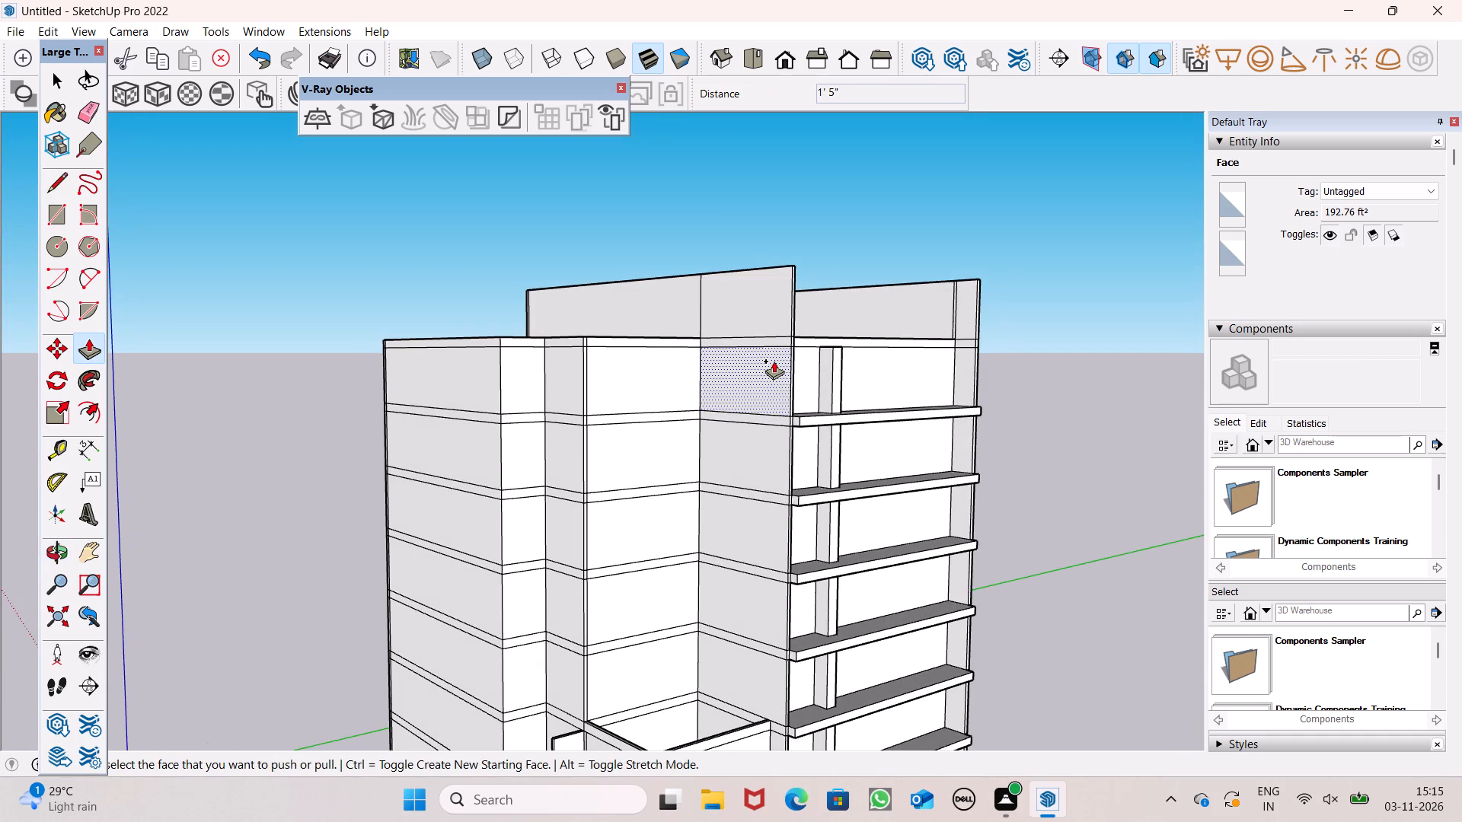
{"action": "scroll", "coordinate": [724, 387], "scroll_direction": "down", "scroll_amount": 7}
{"action": "middle_click_drag", "start_coordinate": [728, 488], "coordinate": [700, 520]}
{"action": "scroll", "coordinate": [674, 543], "scroll_direction": "up", "scroll_amount": 1}
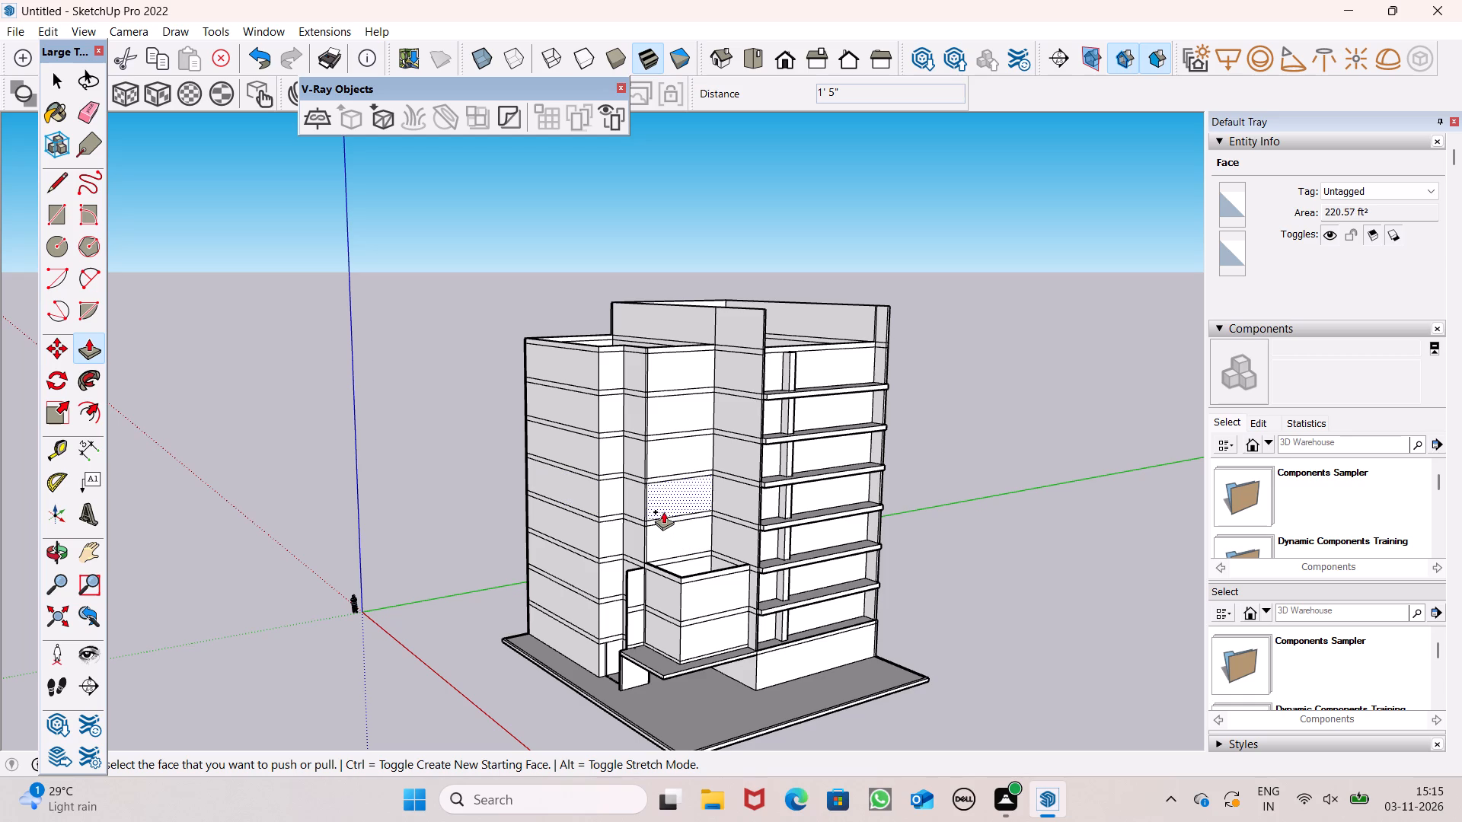
{"action": "middle_click_drag", "start_coordinate": [686, 469], "coordinate": [693, 524]}
{"action": "scroll", "coordinate": [693, 524], "scroll_direction": "up", "scroll_amount": 1}
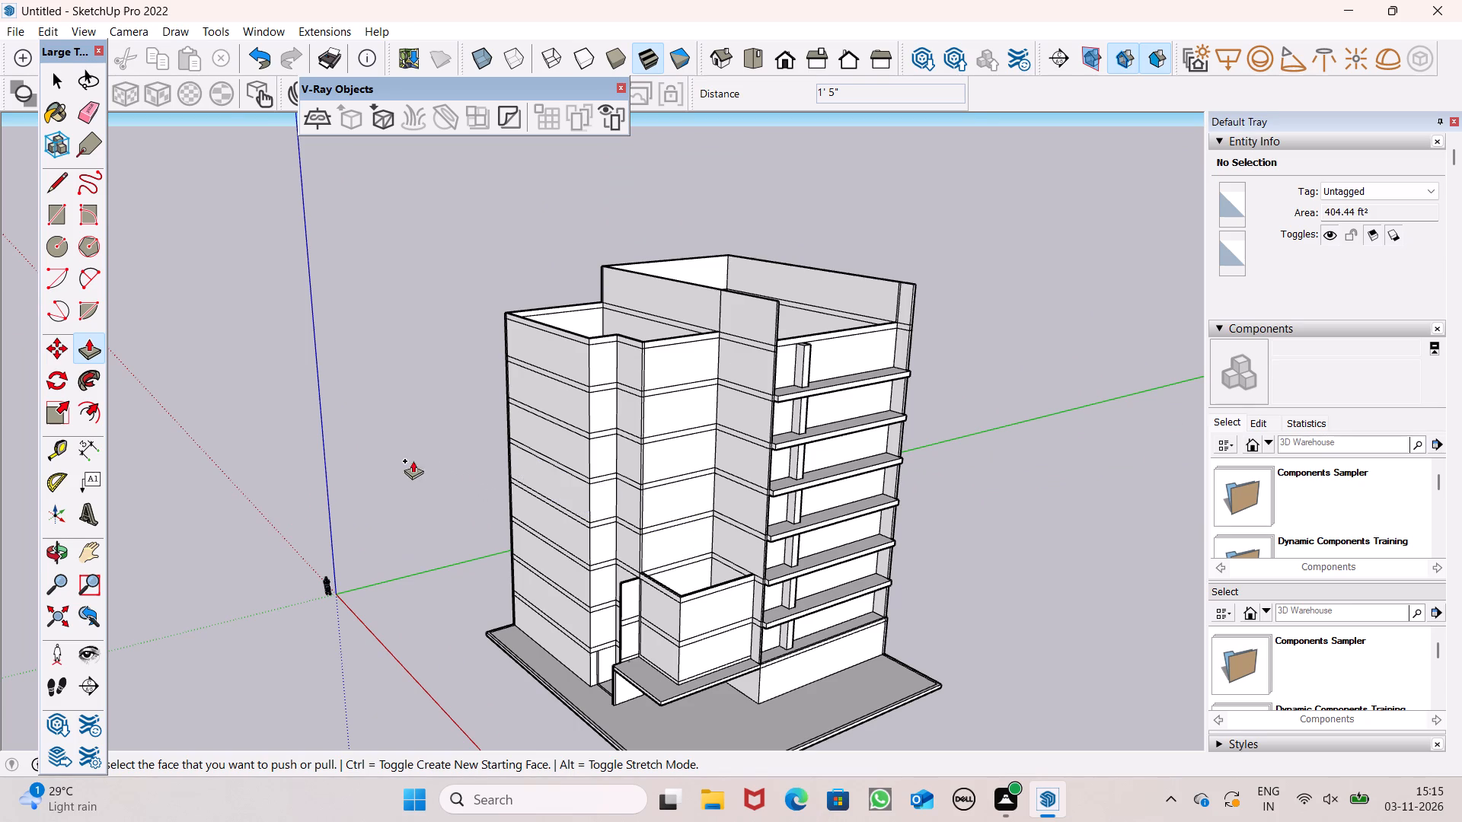
{"action": "scroll", "coordinate": [366, 454], "scroll_direction": "down", "scroll_amount": 1}
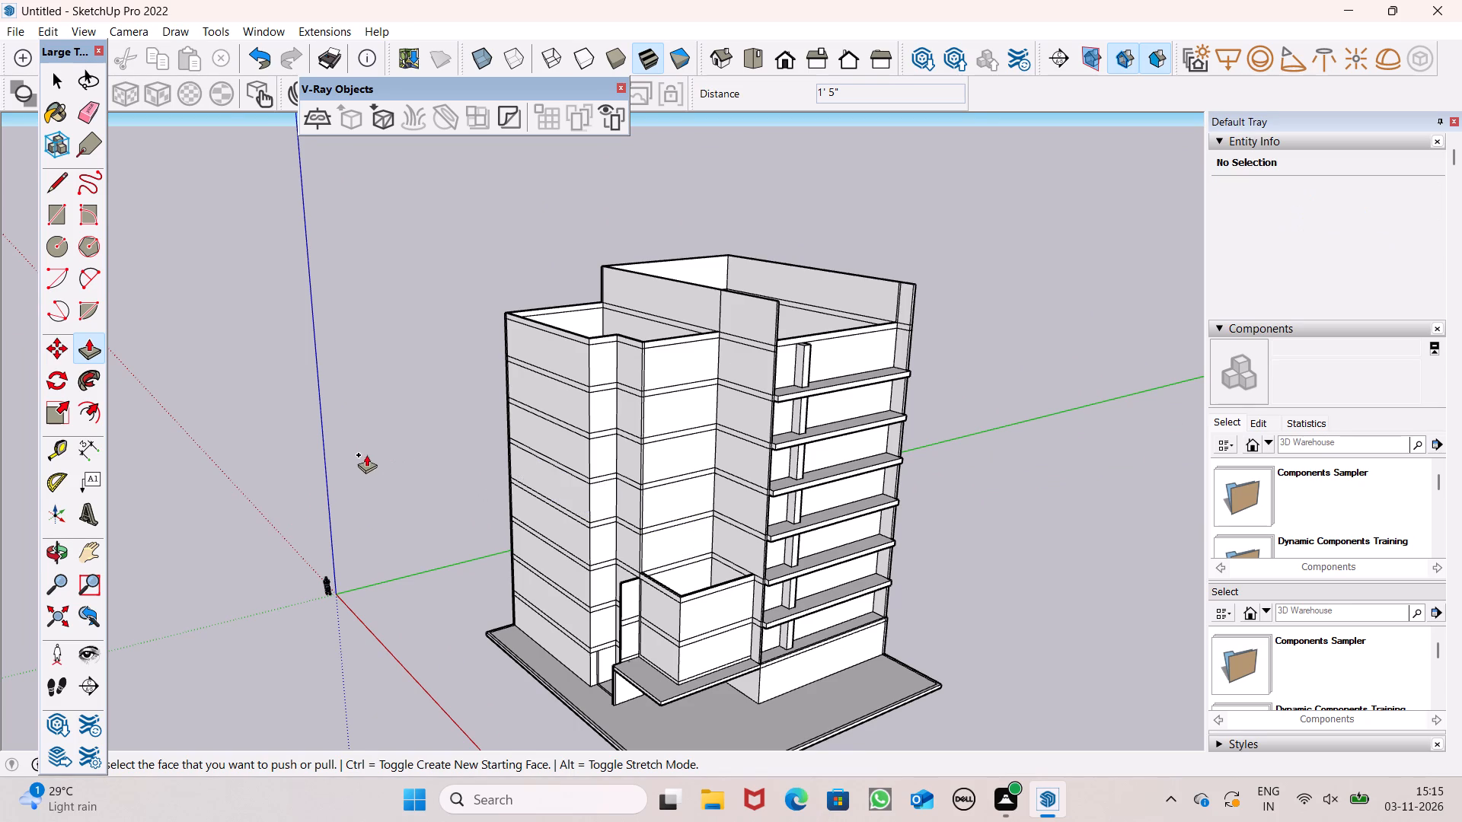
{"action": "scroll", "coordinate": [366, 454], "scroll_direction": "down", "scroll_amount": 2}
Push/Pull the floor face inside the low open-topped block by 6".
{"action": "key", "text": "space"}
{"action": "middle_click_drag", "start_coordinate": [503, 552], "coordinate": [381, 694]}
{"action": "scroll", "coordinate": [608, 609], "scroll_direction": "up", "scroll_amount": 2}
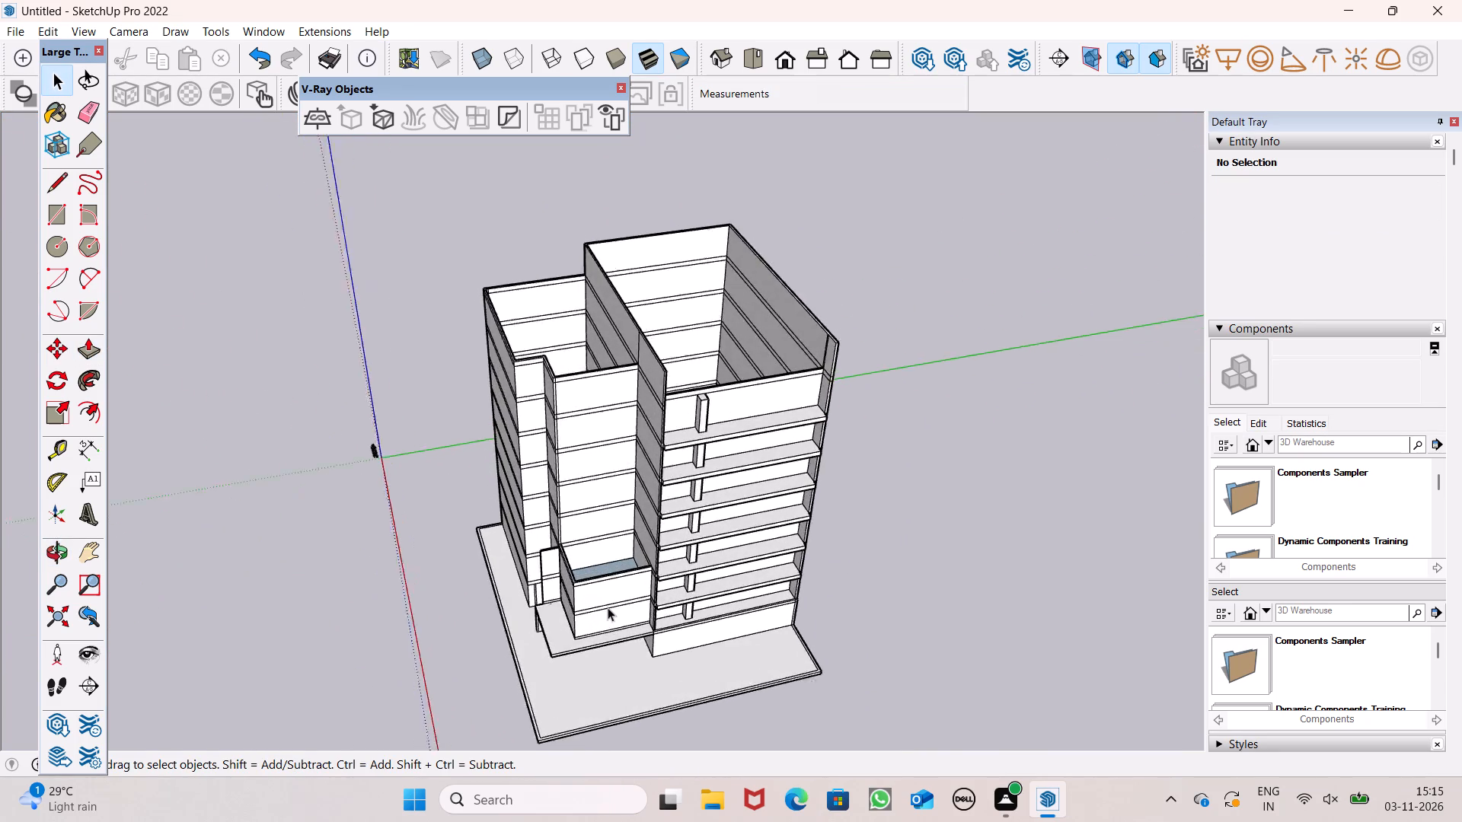
{"action": "scroll", "coordinate": [608, 607], "scroll_direction": "up", "scroll_amount": 6}
{"action": "middle_click_drag", "start_coordinate": [569, 552], "coordinate": [544, 685]}
{"action": "scroll", "coordinate": [506, 638], "scroll_direction": "up", "scroll_amount": 8}
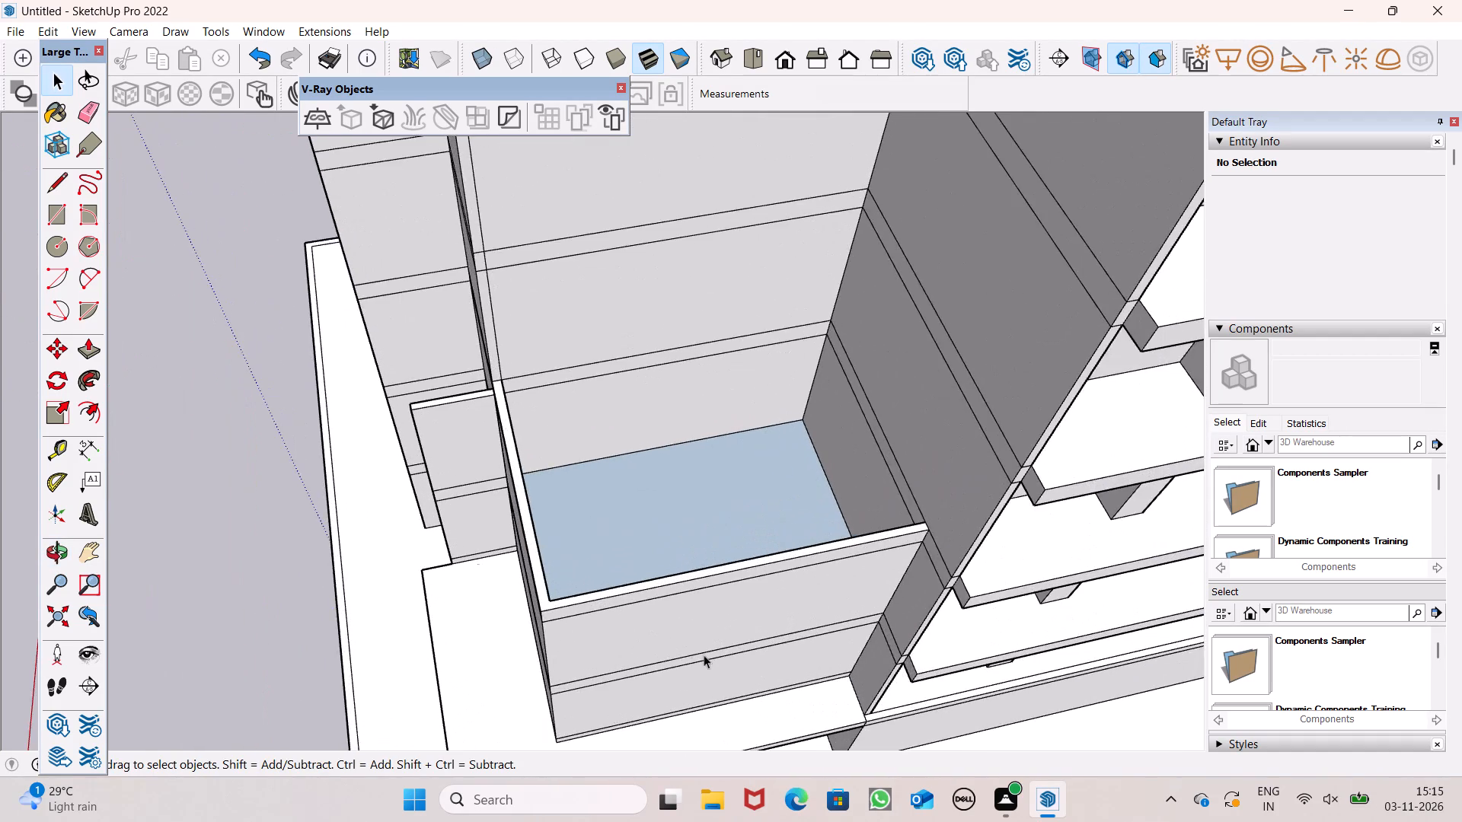
{"action": "scroll", "coordinate": [704, 655], "scroll_direction": "up", "scroll_amount": 8}
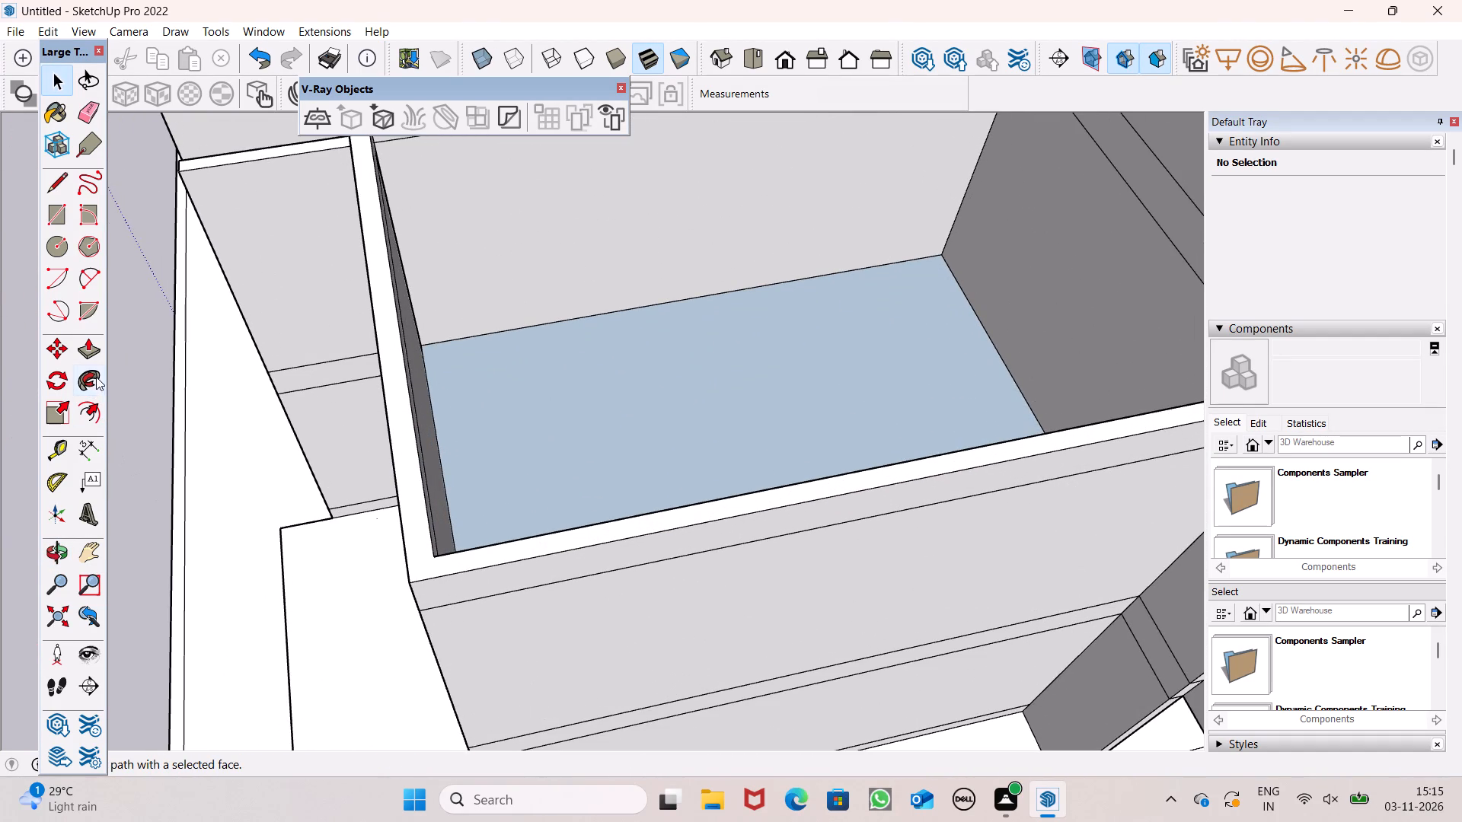
{"action": "left_click", "coordinate": [80, 352]}
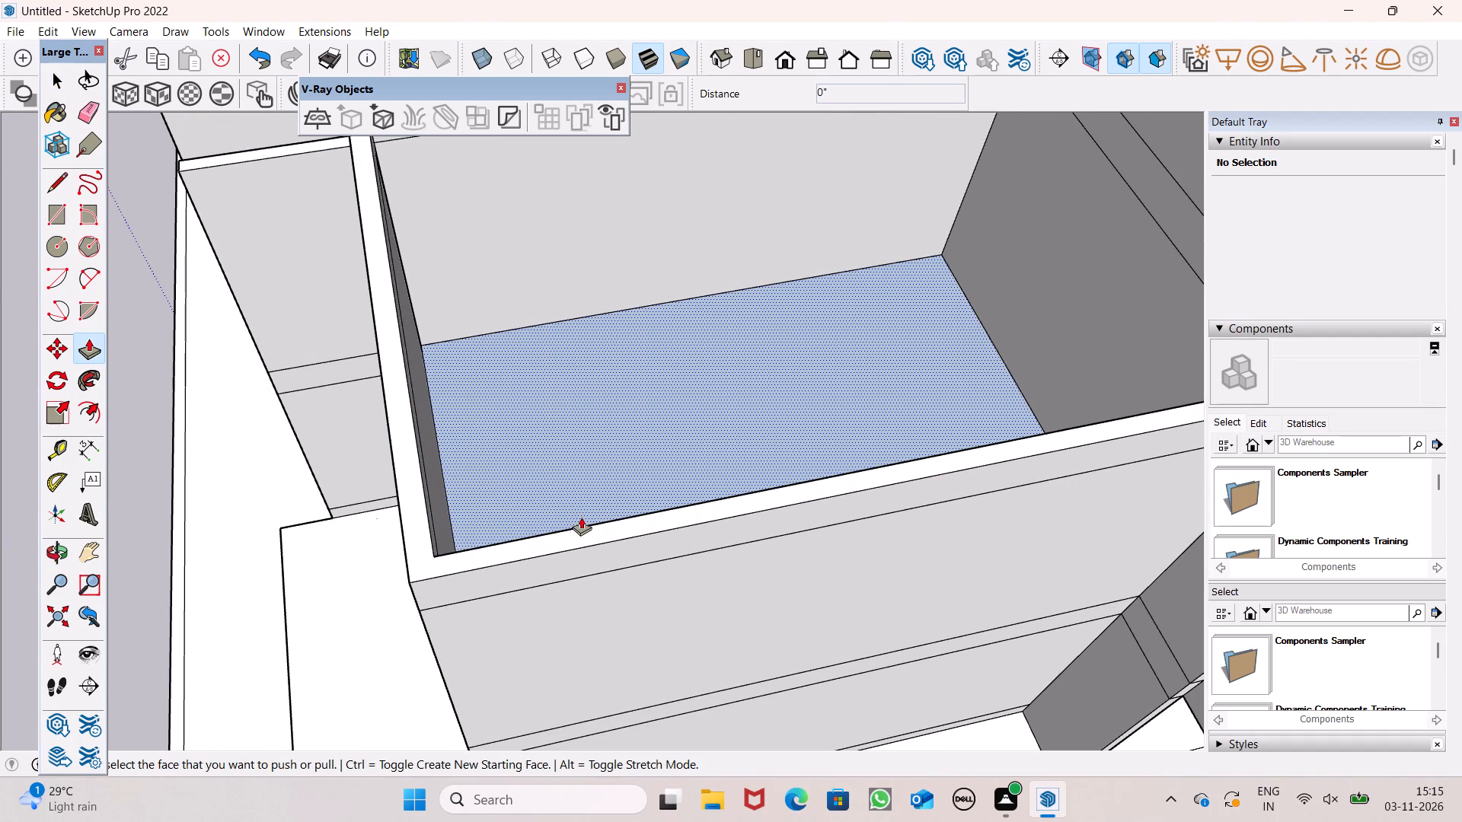
{"action": "scroll", "coordinate": [538, 479], "scroll_direction": "down", "scroll_amount": 1}
{"action": "middle_click_drag", "start_coordinate": [577, 512], "coordinate": [524, 470]}
{"action": "scroll", "coordinate": [524, 470], "scroll_direction": "up", "scroll_amount": 1}
{"action": "scroll", "coordinate": [462, 456], "scroll_direction": "up", "scroll_amount": 6}
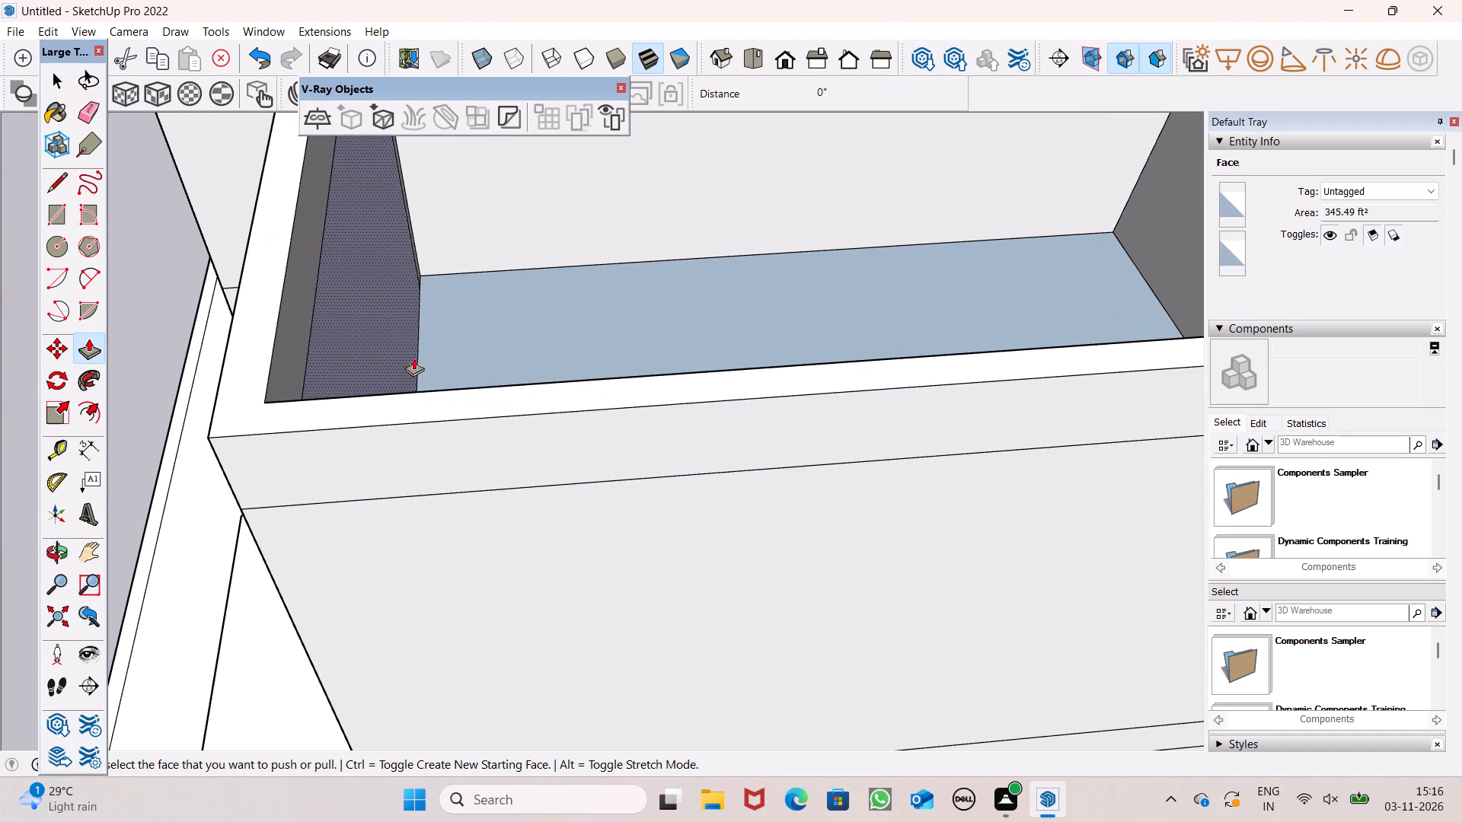
{"action": "scroll", "coordinate": [567, 266], "scroll_direction": "down", "scroll_amount": 2}
{"action": "middle_click_drag", "start_coordinate": [610, 309], "coordinate": [573, 437]}
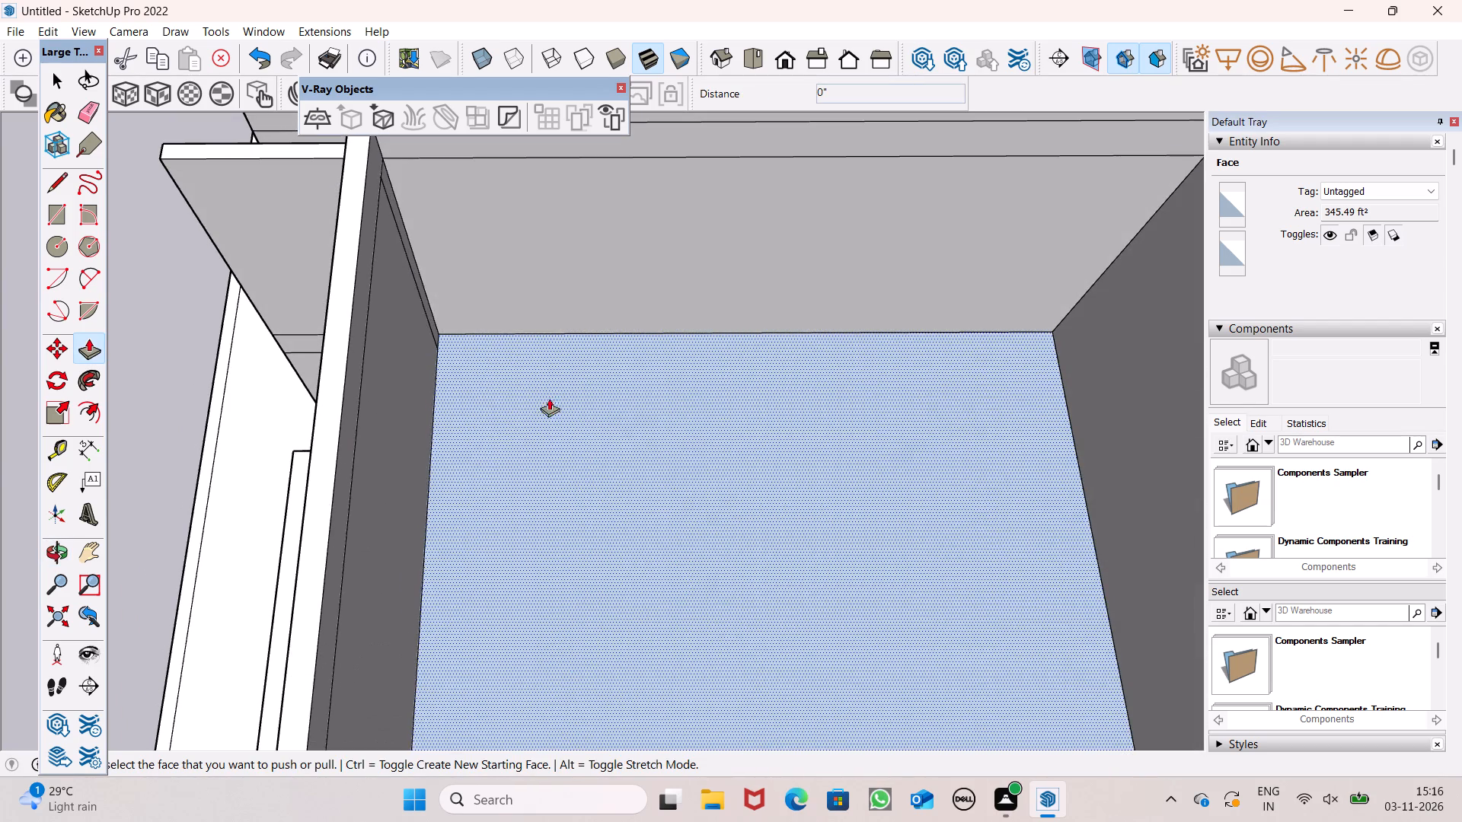
{"action": "scroll", "coordinate": [614, 300], "scroll_direction": "down", "scroll_amount": 6}
{"action": "scroll", "coordinate": [562, 424], "scroll_direction": "up", "scroll_amount": 6}
{"action": "scroll", "coordinate": [576, 392], "scroll_direction": "down", "scroll_amount": 3}
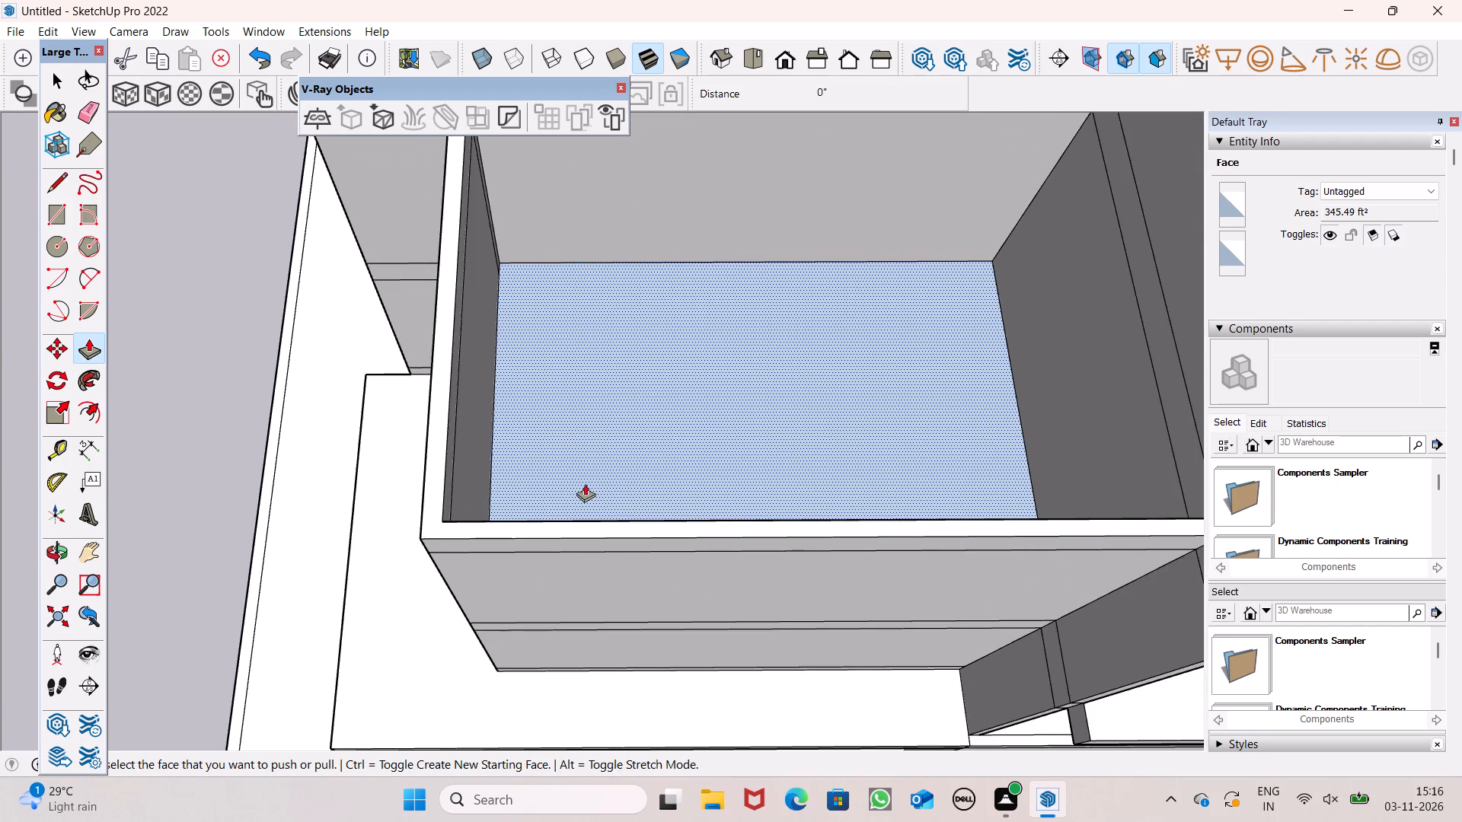
{"action": "scroll", "coordinate": [583, 483], "scroll_direction": "up", "scroll_amount": 7}
{"action": "left_click", "coordinate": [560, 460]}
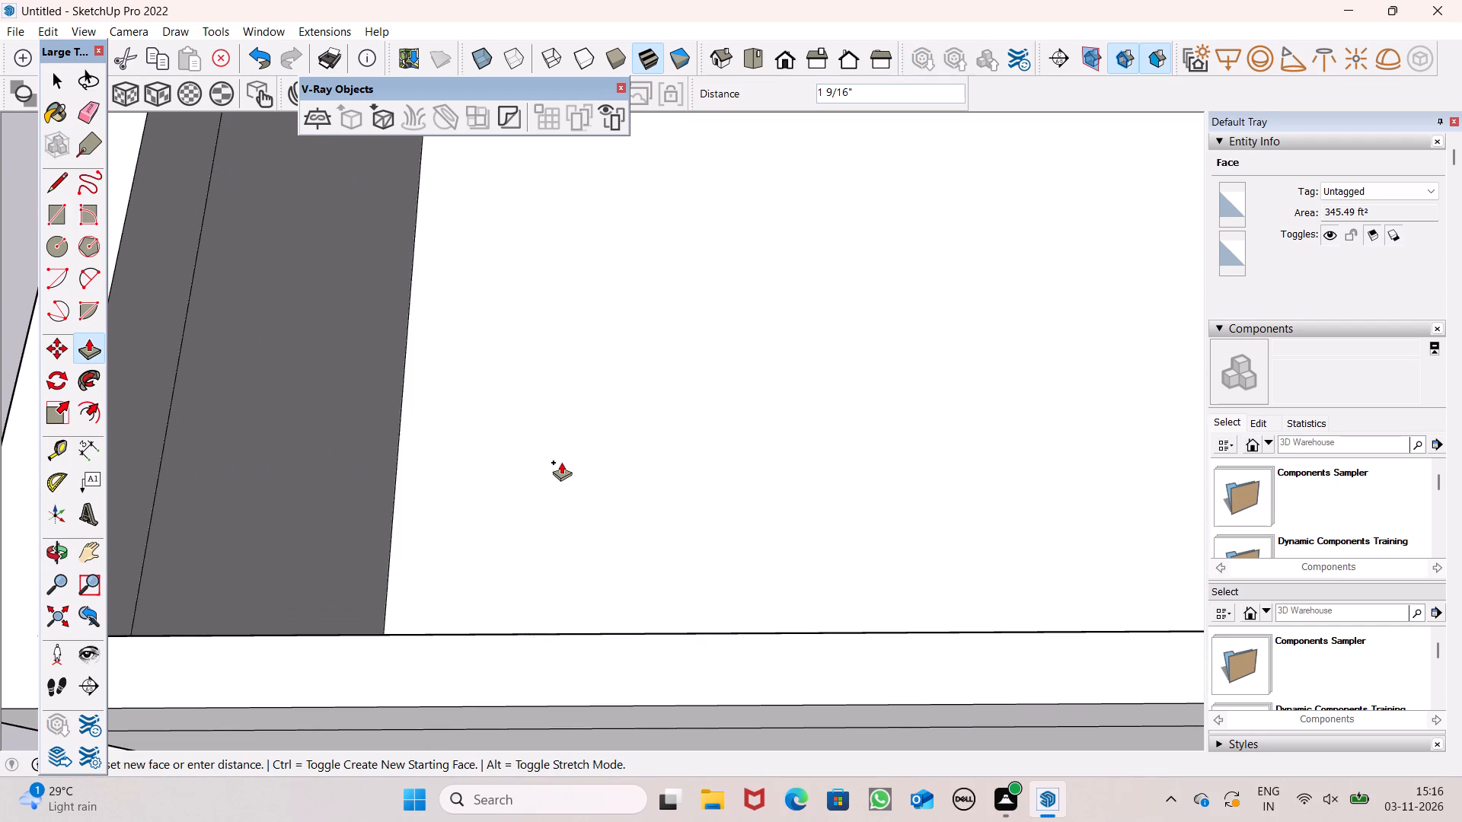
{"action": "type", "text": "6\""}
{"action": "key", "text": "Return"}
{"action": "key", "text": "space"}
Draw a line about 10 3/8" long from the rim's inner back corner to close the low block's open top with a face.
{"action": "scroll", "coordinate": [573, 413], "scroll_direction": "down", "scroll_amount": 6}
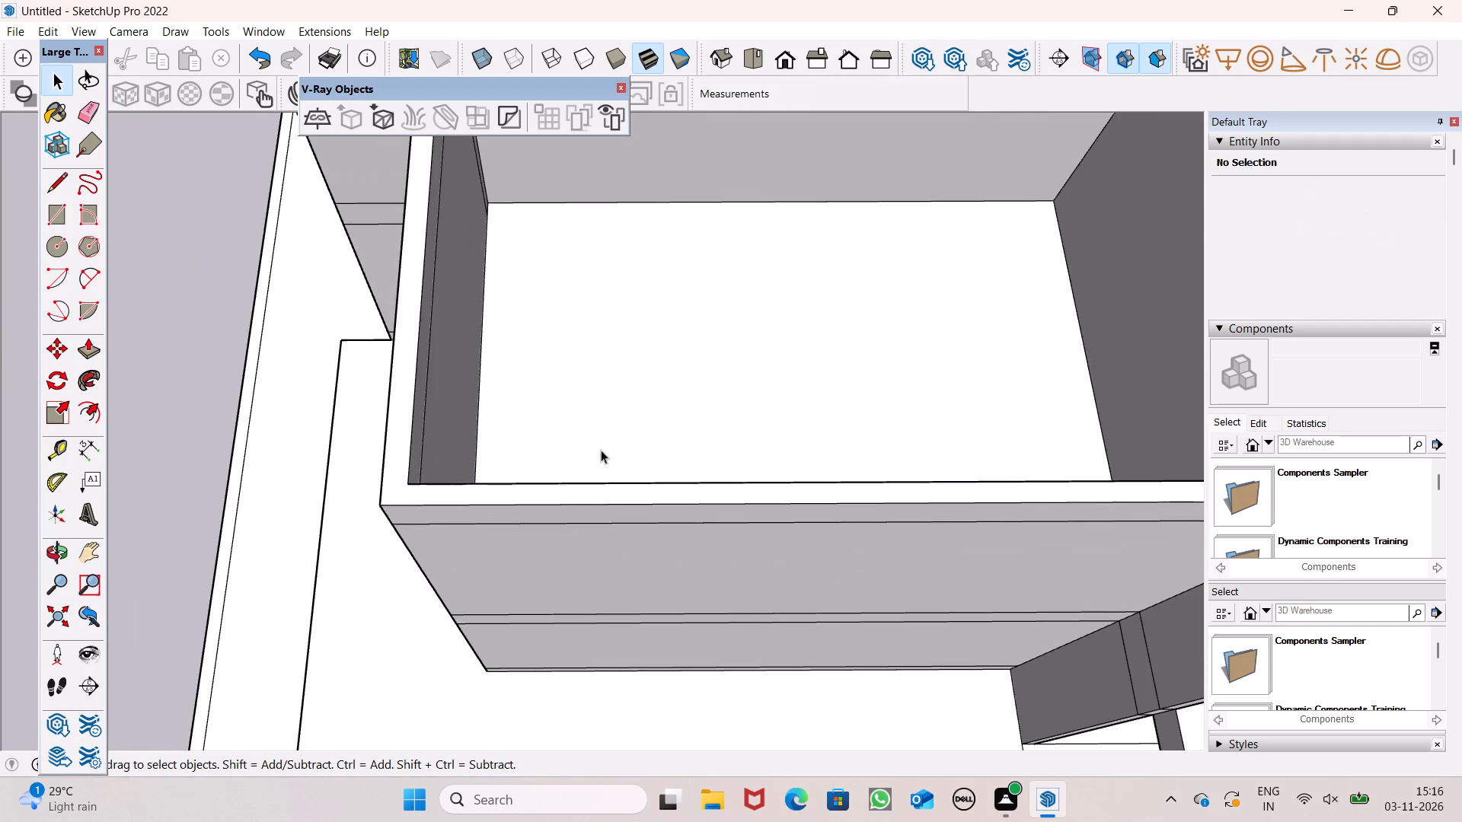
{"action": "middle_click_drag", "start_coordinate": [601, 450], "coordinate": [602, 390]}
{"action": "scroll", "coordinate": [621, 464], "scroll_direction": "down", "scroll_amount": 8}
{"action": "scroll", "coordinate": [541, 322], "scroll_direction": "up", "scroll_amount": 2}
{"action": "left_click", "coordinate": [53, 172]}
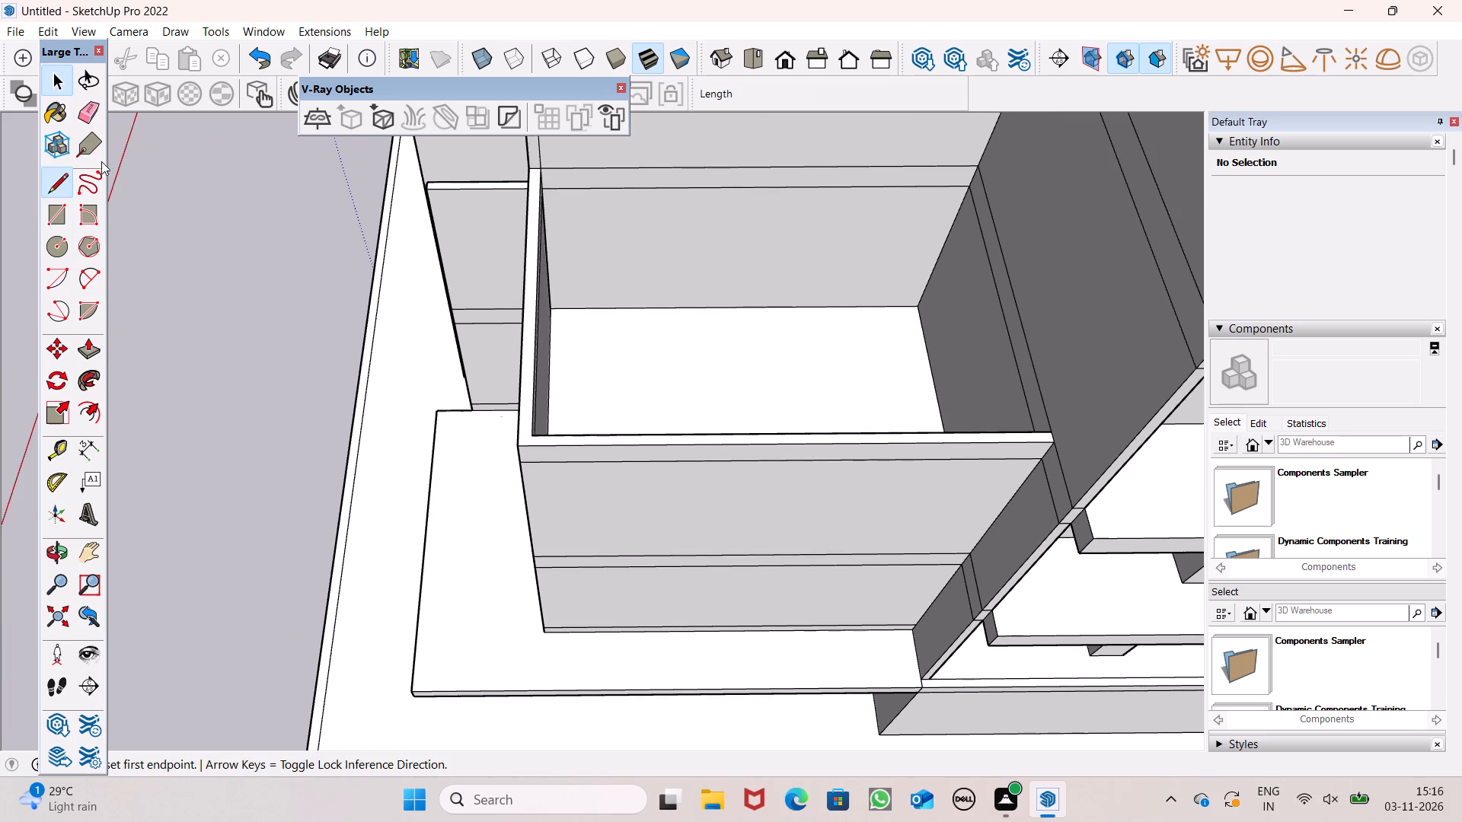
{"action": "scroll", "coordinate": [656, 157], "scroll_direction": "up", "scroll_amount": 4}
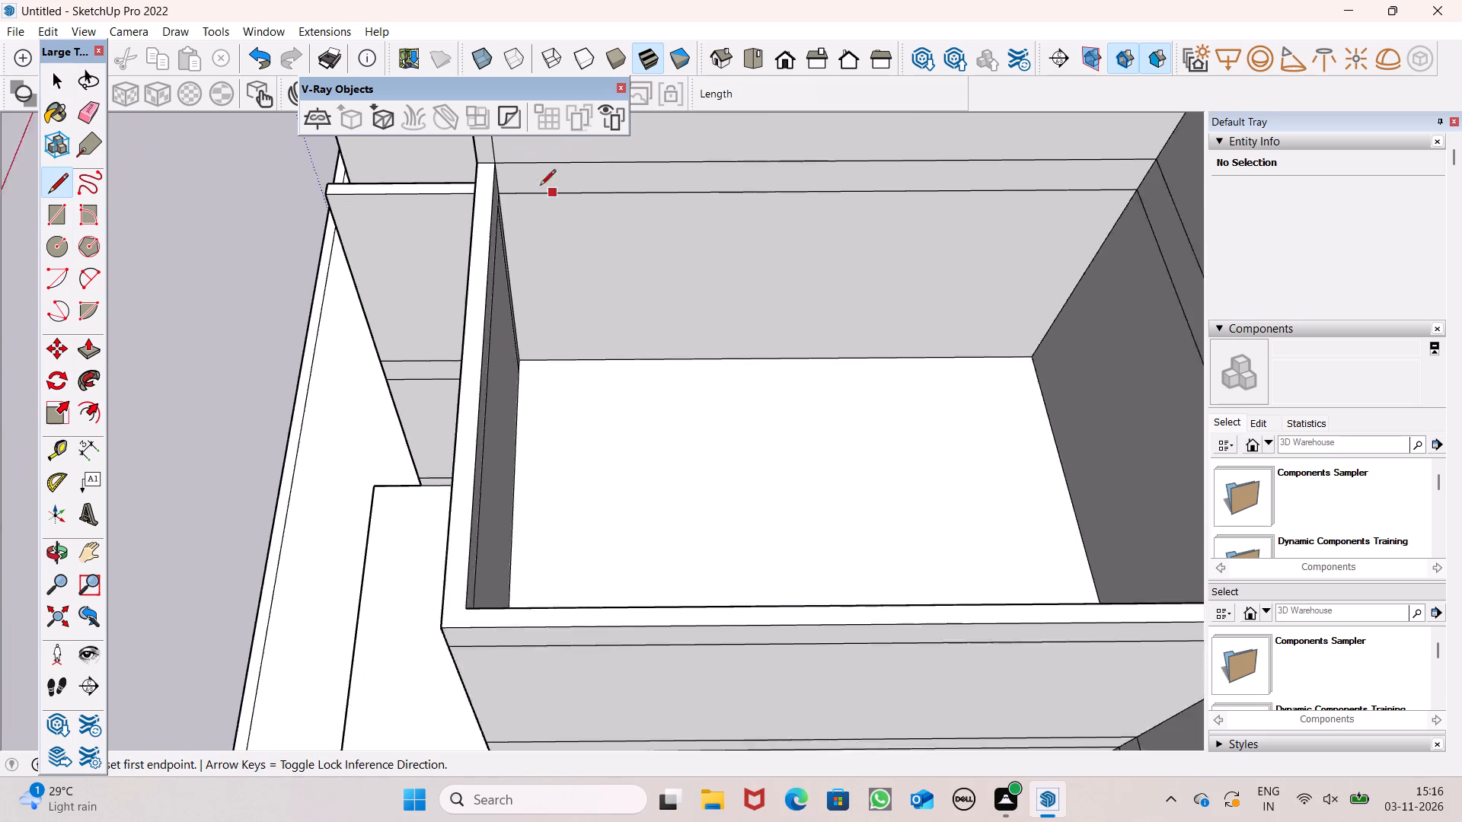
{"action": "scroll", "coordinate": [540, 186], "scroll_direction": "up", "scroll_amount": 1}
{"action": "left_click", "coordinate": [490, 164]}
{"action": "left_click", "coordinate": [518, 161]}
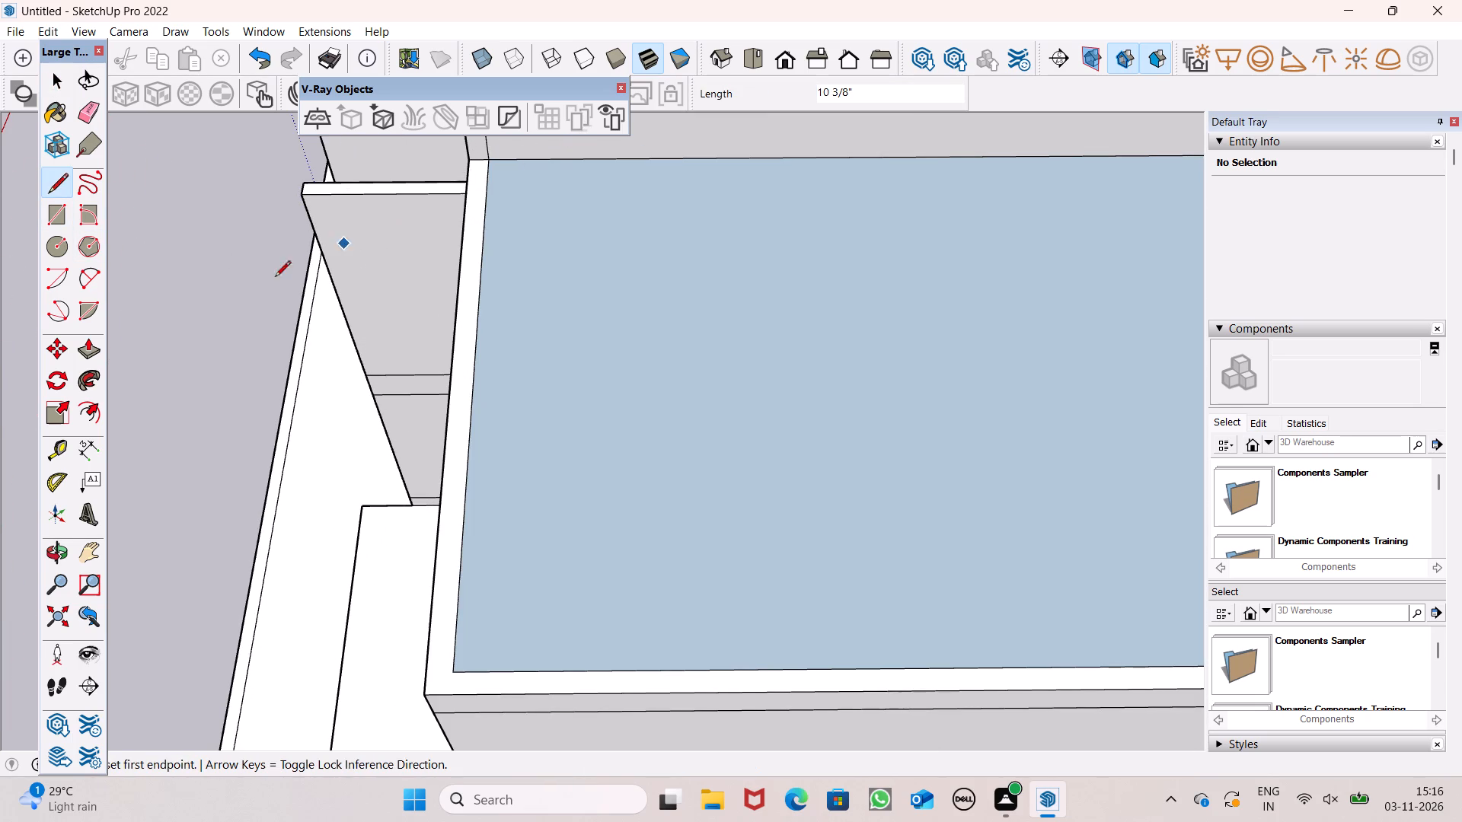
Push/Pull the new roof face of the low block by 6".
{"action": "left_click", "coordinate": [81, 349]}
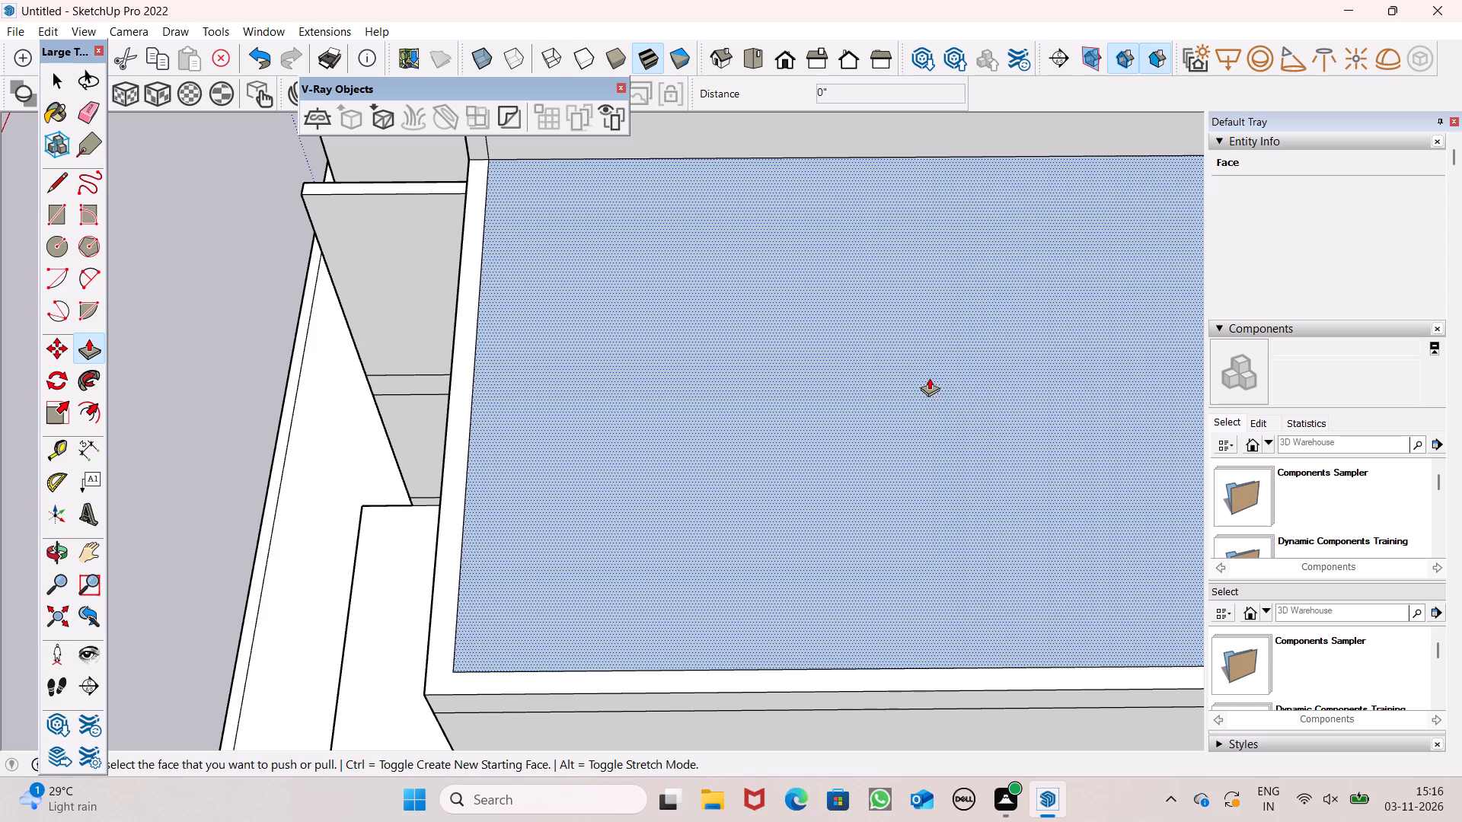
{"action": "left_click", "coordinate": [838, 427]}
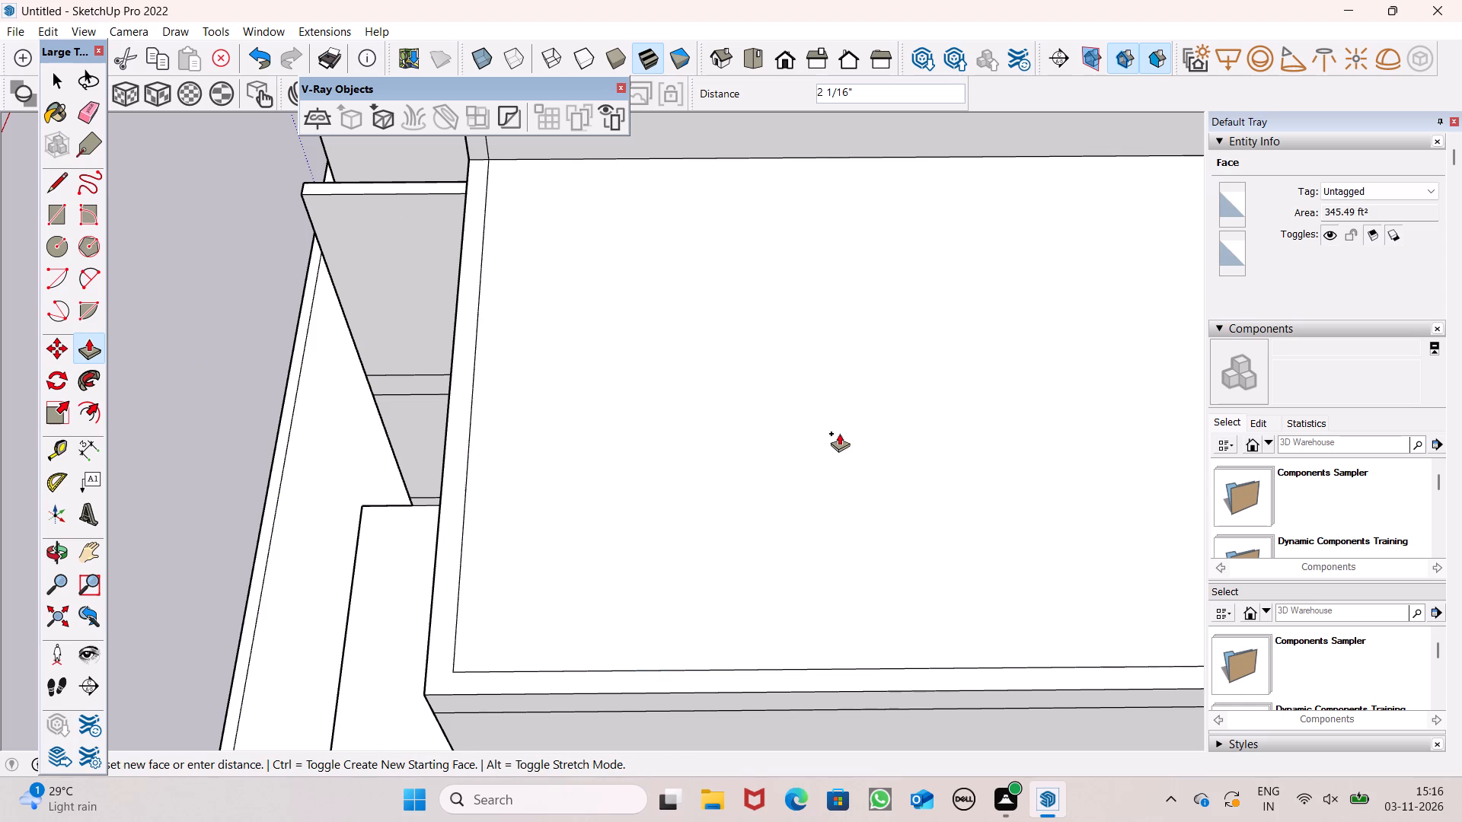
{"action": "type", "text": "6\""}
{"action": "key", "text": "Return"}
{"action": "key", "text": "space"}
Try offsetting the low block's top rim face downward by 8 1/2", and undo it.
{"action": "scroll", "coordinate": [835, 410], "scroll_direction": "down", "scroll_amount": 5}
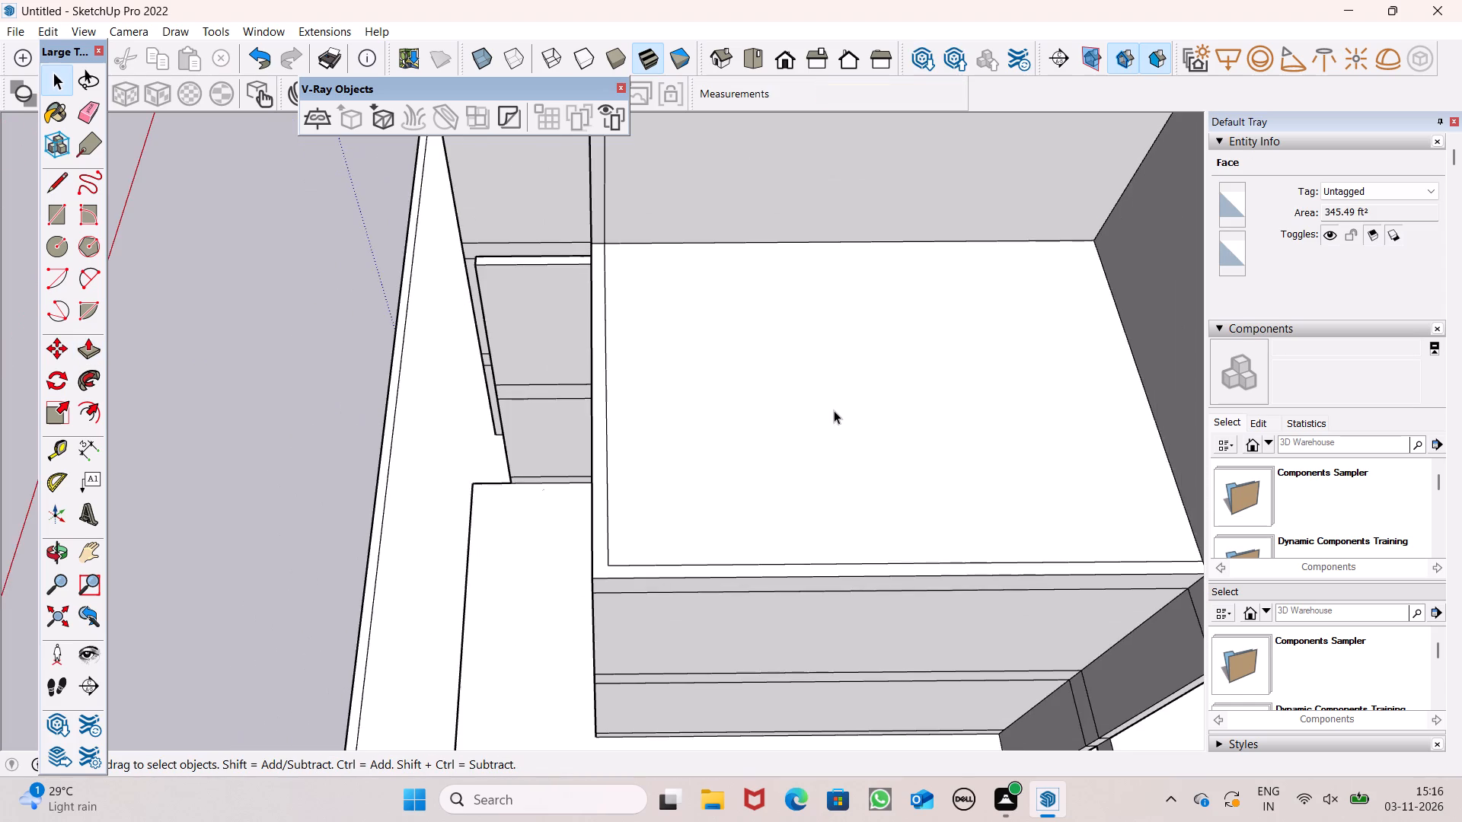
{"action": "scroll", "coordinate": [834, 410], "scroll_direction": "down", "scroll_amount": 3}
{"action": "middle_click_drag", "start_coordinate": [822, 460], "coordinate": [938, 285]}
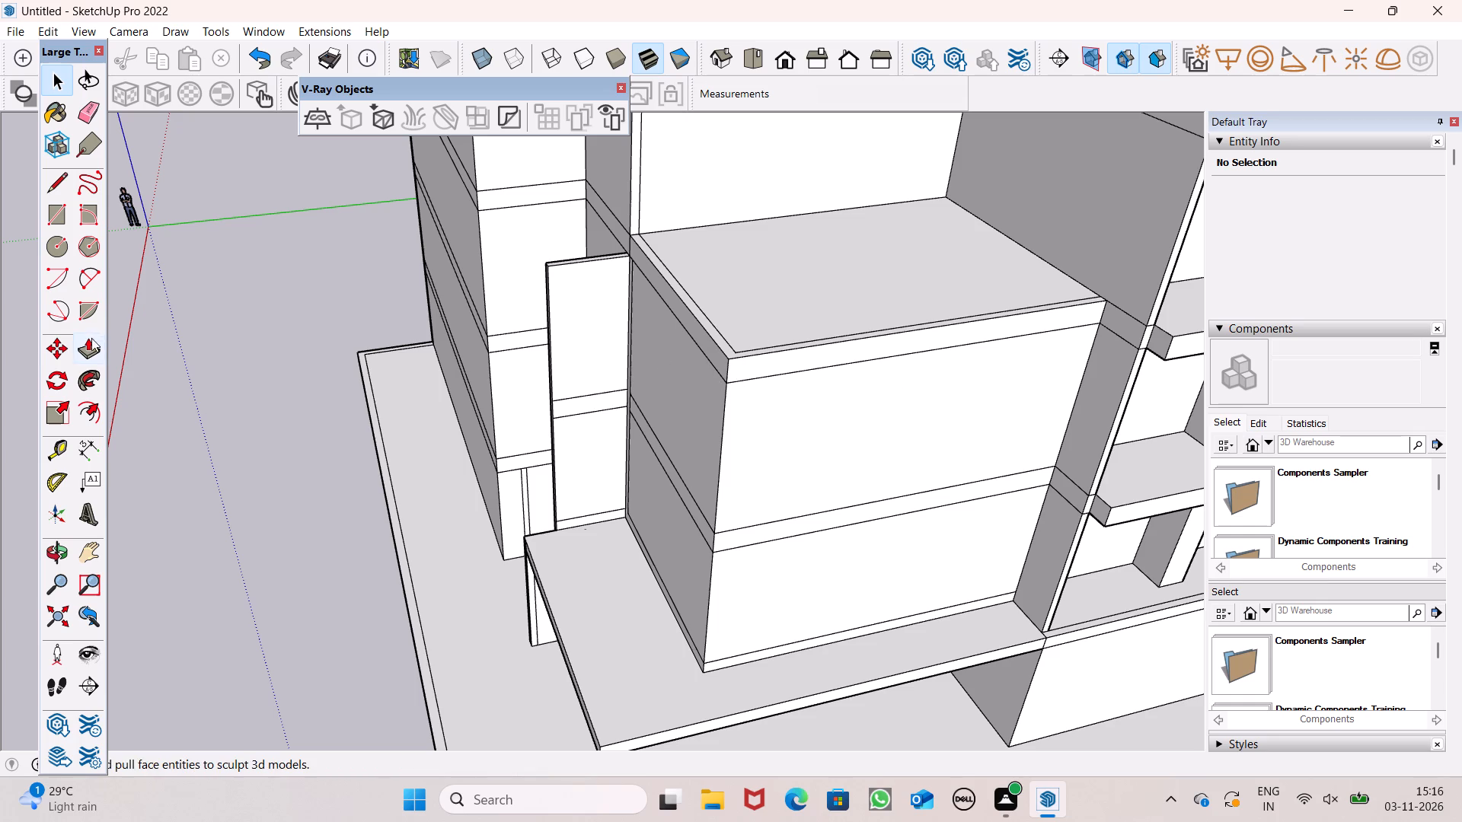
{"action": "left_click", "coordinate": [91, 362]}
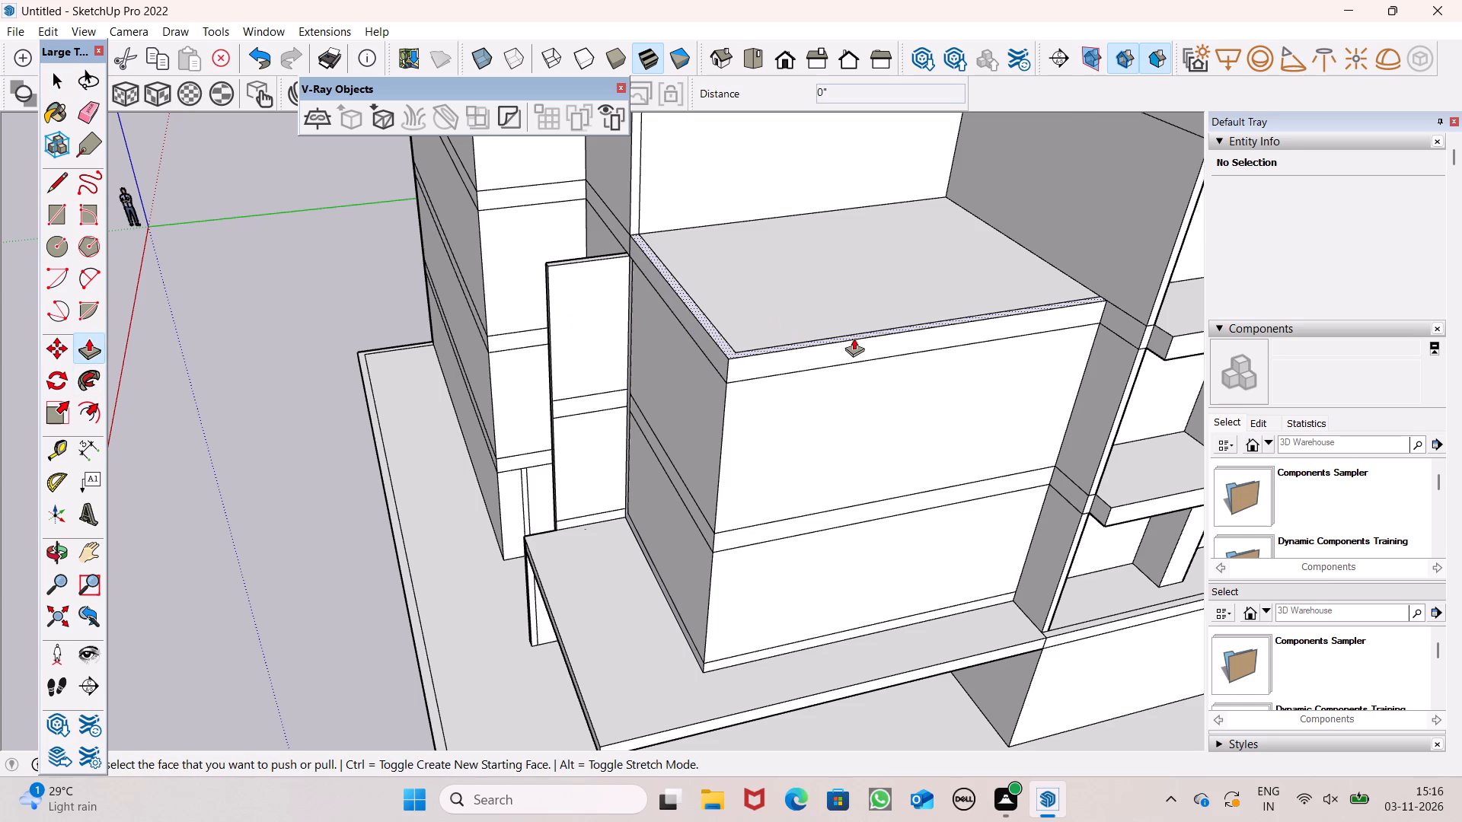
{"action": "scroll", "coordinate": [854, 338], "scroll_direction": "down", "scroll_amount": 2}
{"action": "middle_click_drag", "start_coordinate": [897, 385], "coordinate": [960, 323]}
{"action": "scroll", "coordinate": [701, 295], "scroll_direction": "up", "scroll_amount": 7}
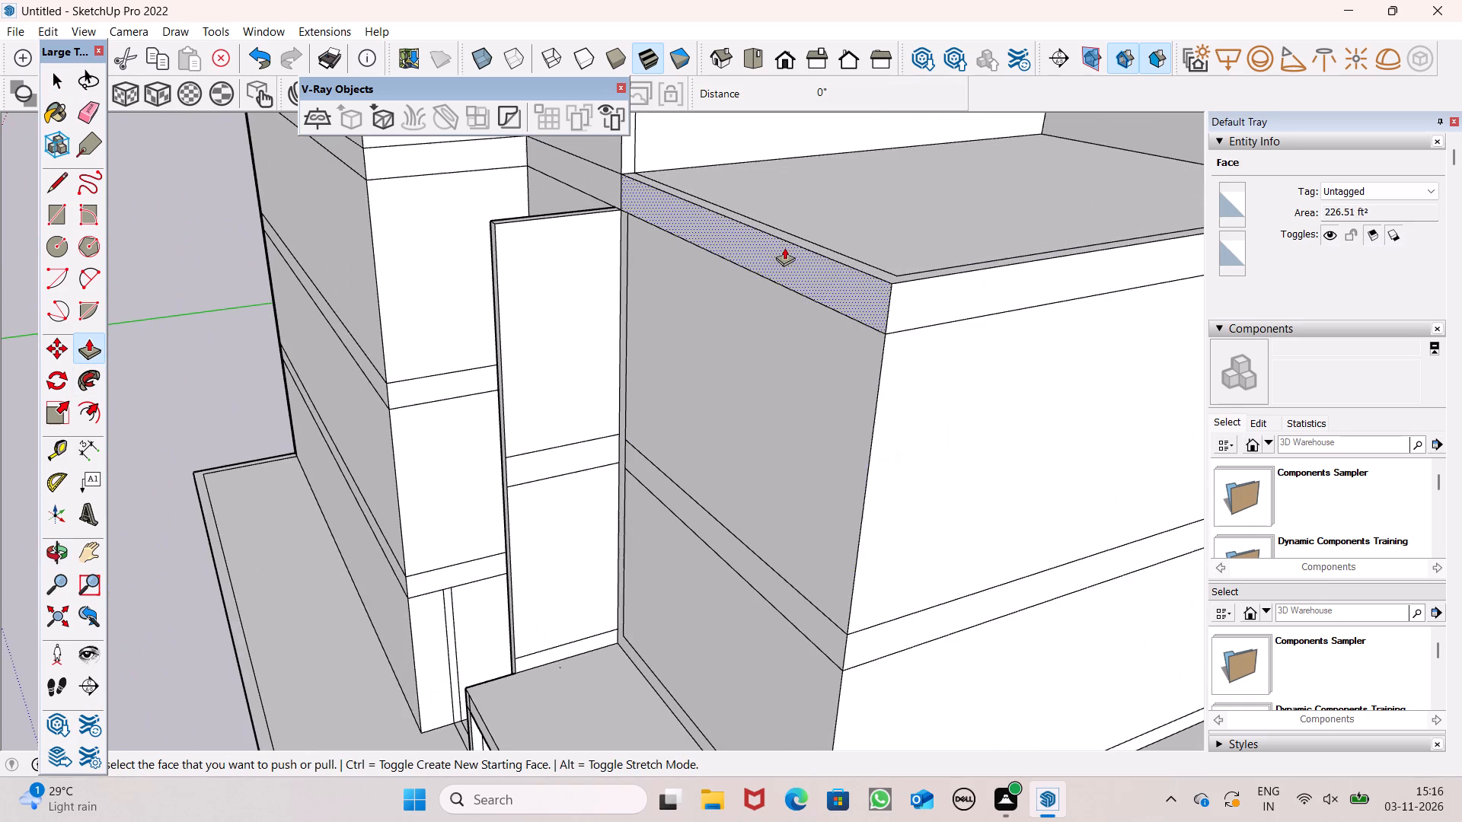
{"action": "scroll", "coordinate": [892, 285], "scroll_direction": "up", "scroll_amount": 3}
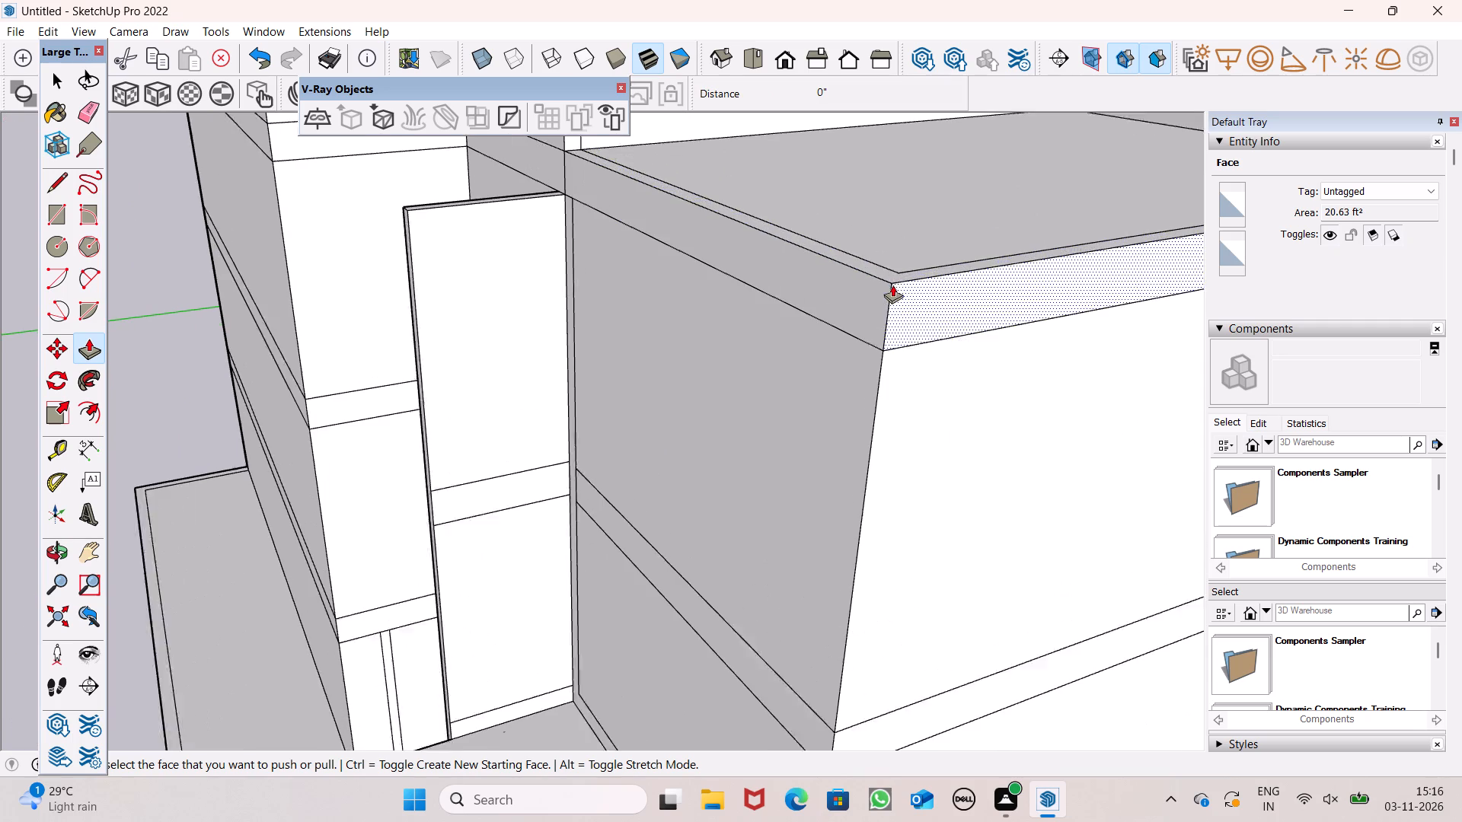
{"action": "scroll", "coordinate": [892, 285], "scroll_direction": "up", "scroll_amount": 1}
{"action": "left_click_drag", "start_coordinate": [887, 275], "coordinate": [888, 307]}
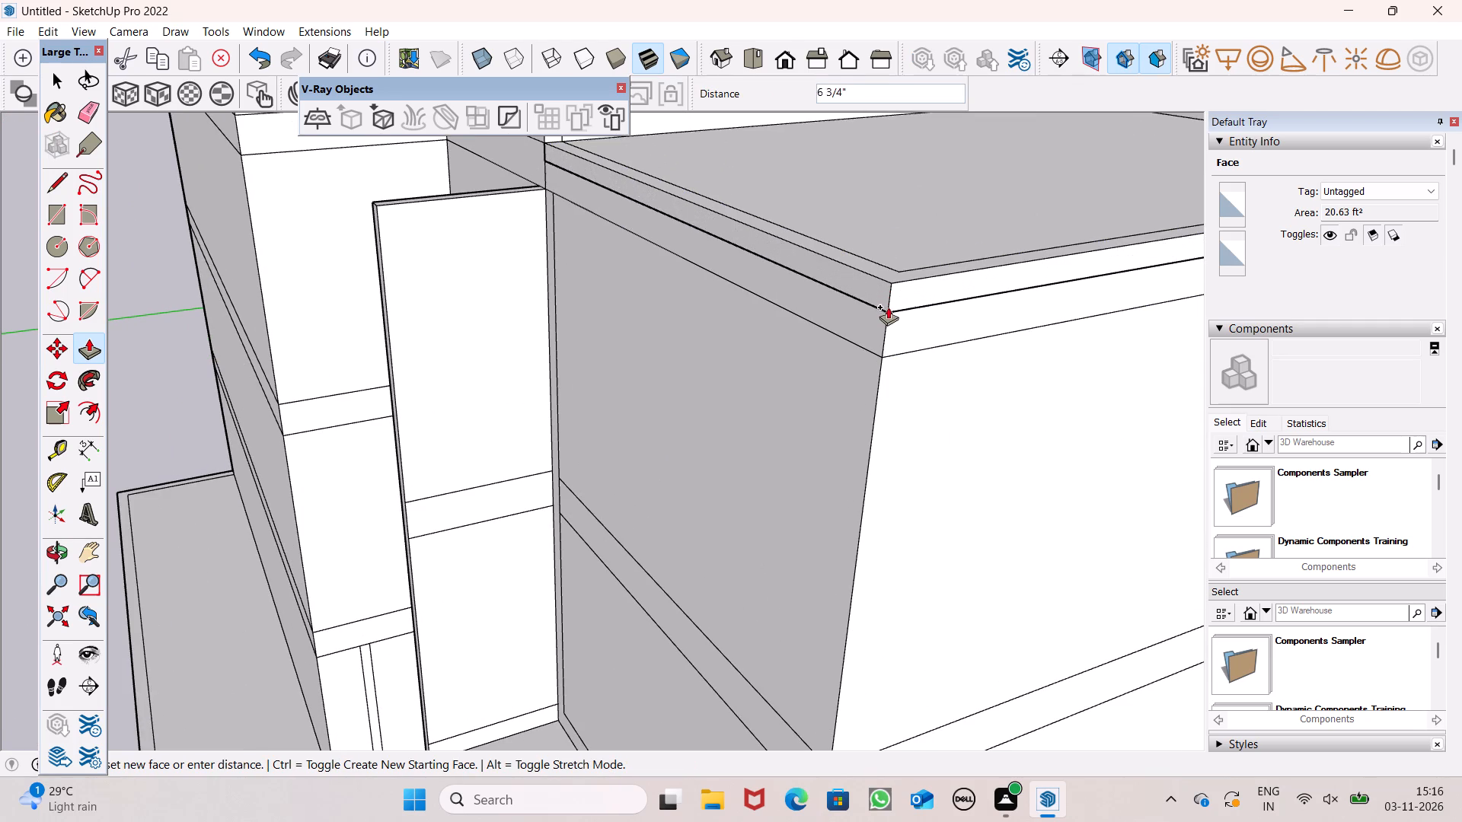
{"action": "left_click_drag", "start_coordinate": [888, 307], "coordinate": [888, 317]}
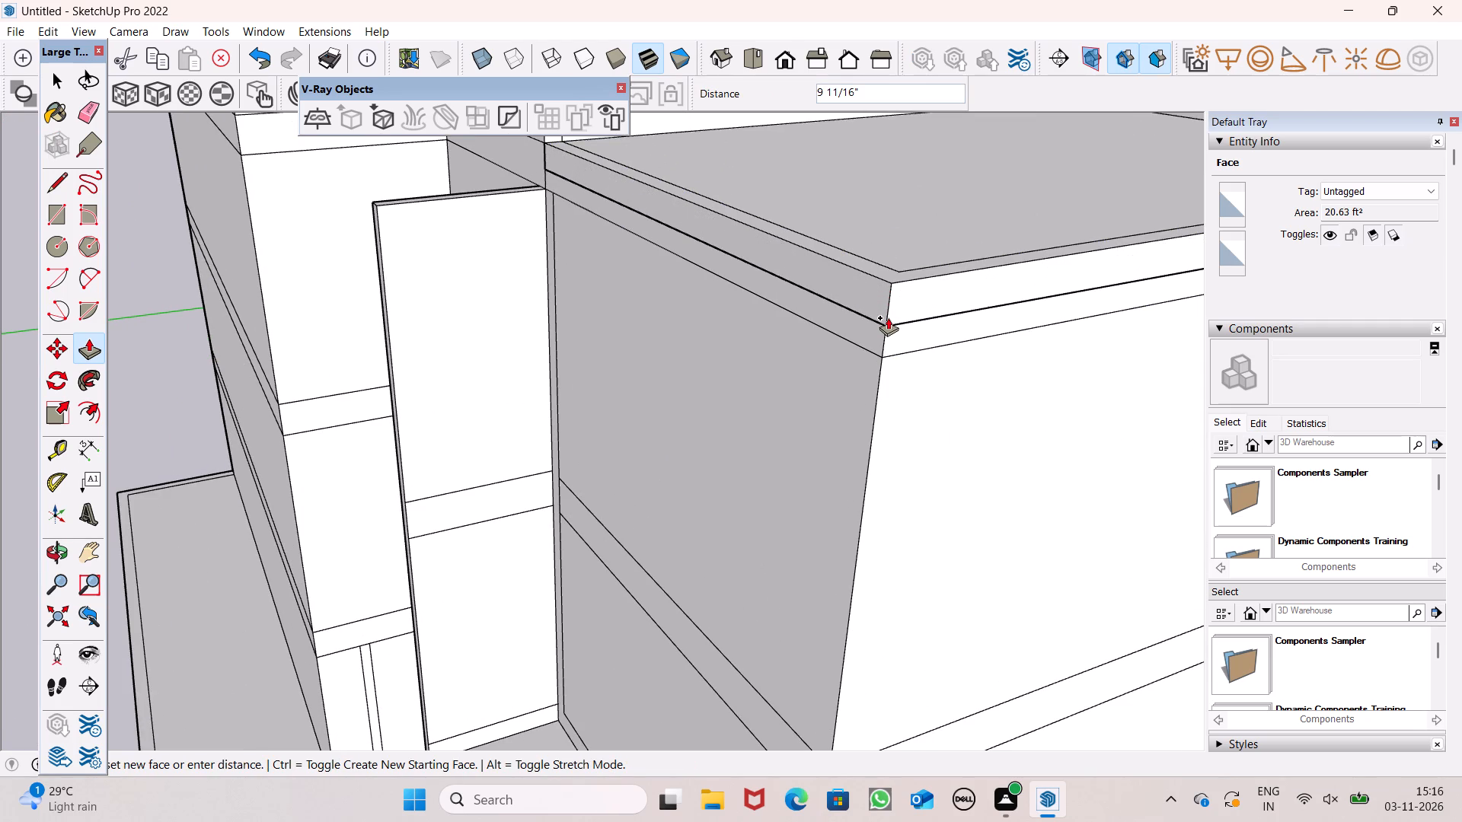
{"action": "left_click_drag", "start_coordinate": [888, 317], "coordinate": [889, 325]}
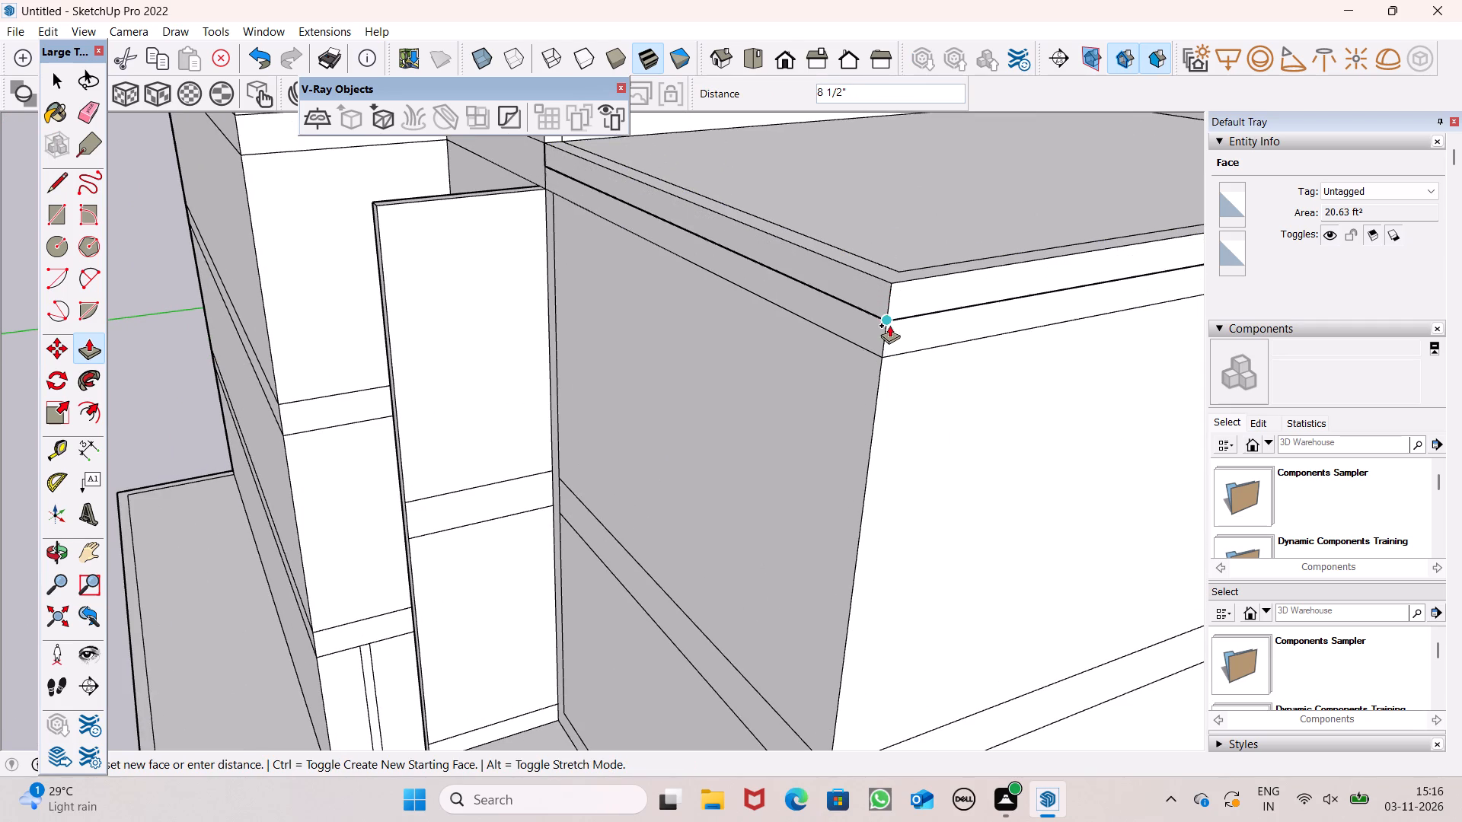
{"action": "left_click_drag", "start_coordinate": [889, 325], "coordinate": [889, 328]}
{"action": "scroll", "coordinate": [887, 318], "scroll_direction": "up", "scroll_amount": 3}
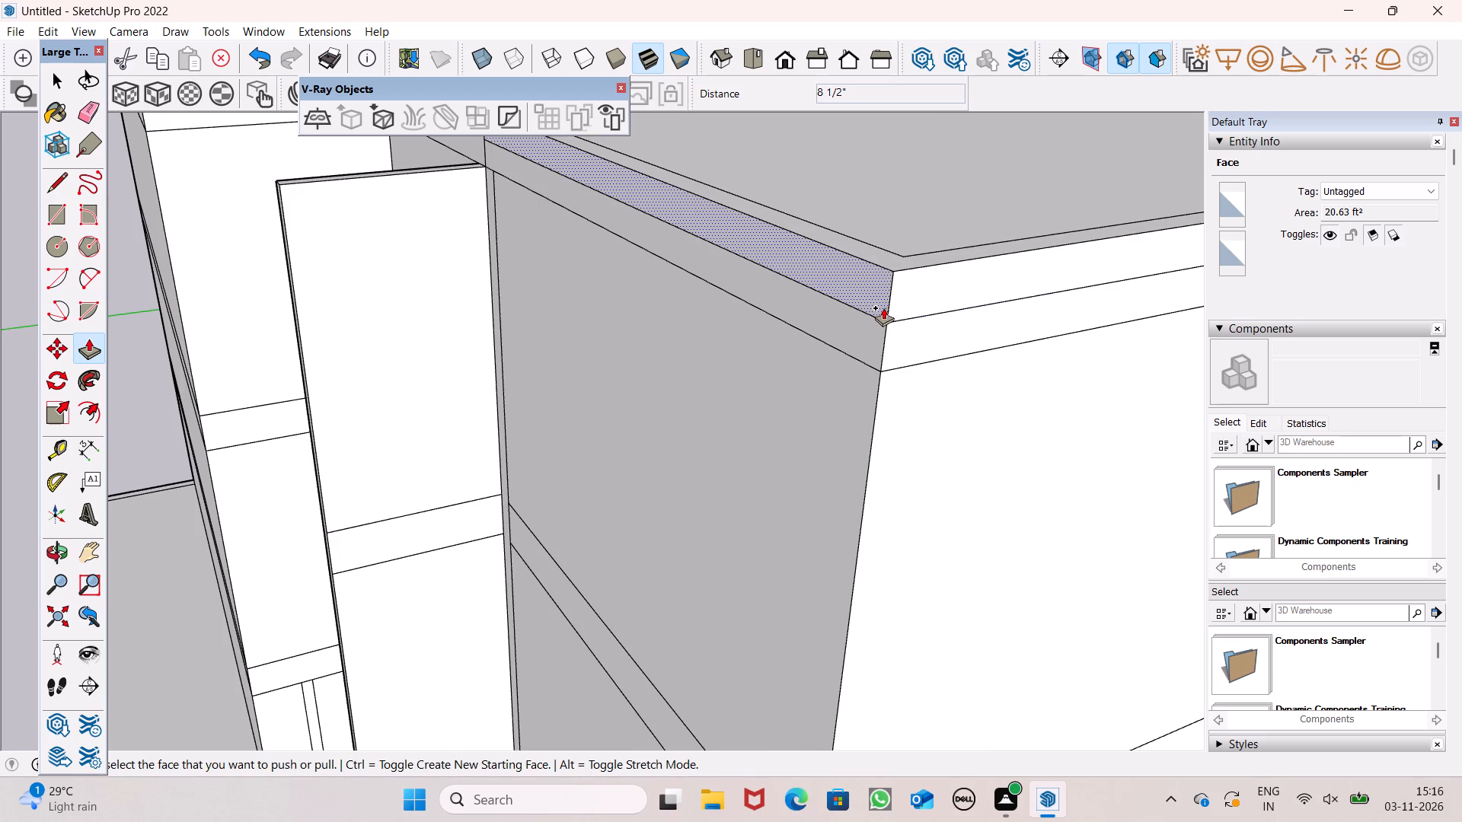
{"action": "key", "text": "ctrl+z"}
Offset the low block's top rim face downward about 1' 5/8" to mark a narrow strip at the bottom of the upper band.
{"action": "scroll", "coordinate": [853, 260], "scroll_direction": "up", "scroll_amount": 4}
{"action": "left_click_drag", "start_coordinate": [888, 263], "coordinate": [890, 270]}
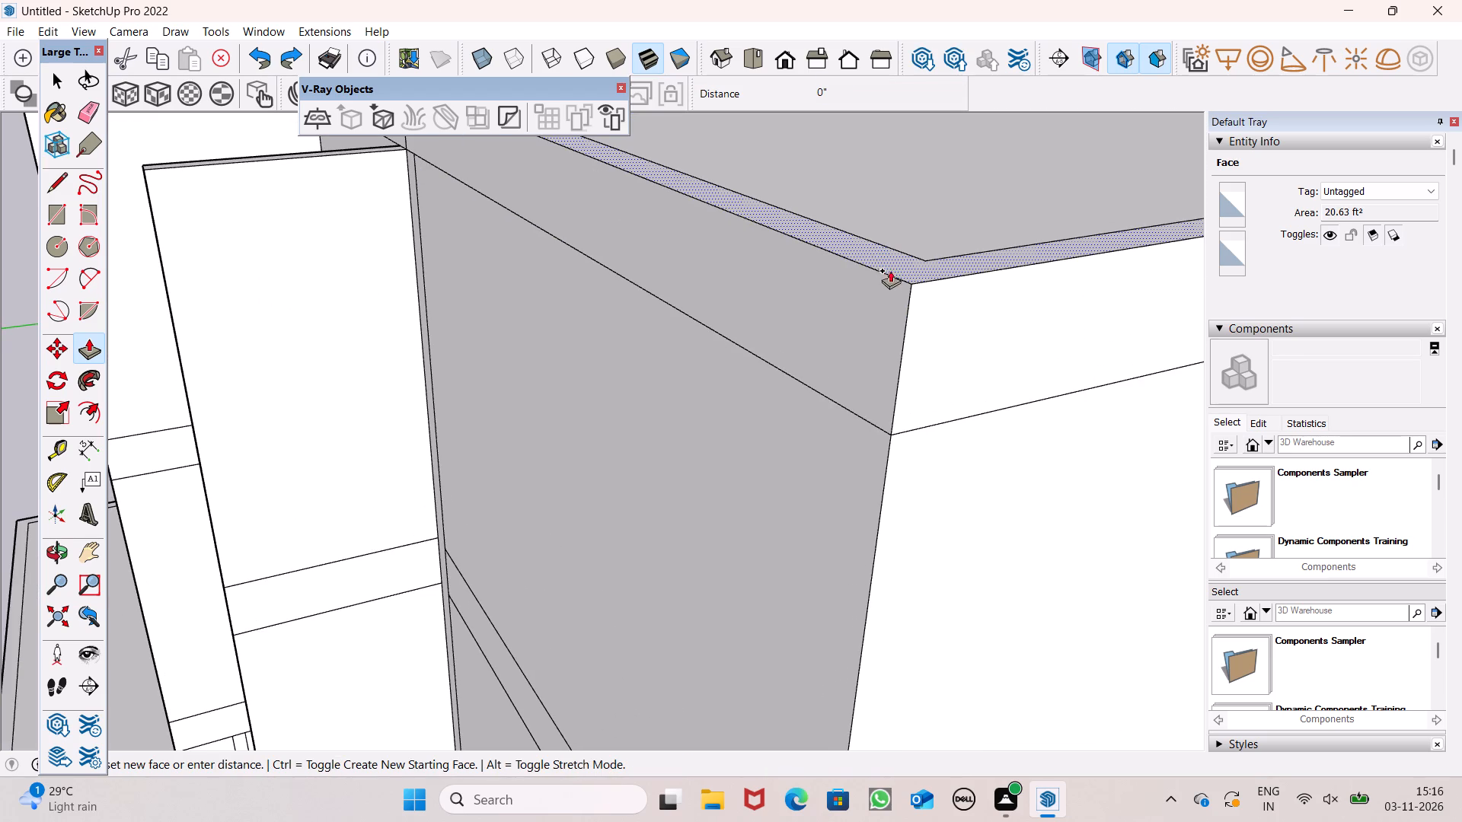
{"action": "left_click_drag", "start_coordinate": [890, 270], "coordinate": [893, 374]}
{"action": "scroll", "coordinate": [878, 298], "scroll_direction": "down", "scroll_amount": 6}
{"action": "scroll", "coordinate": [874, 388], "scroll_direction": "down", "scroll_amount": 3}
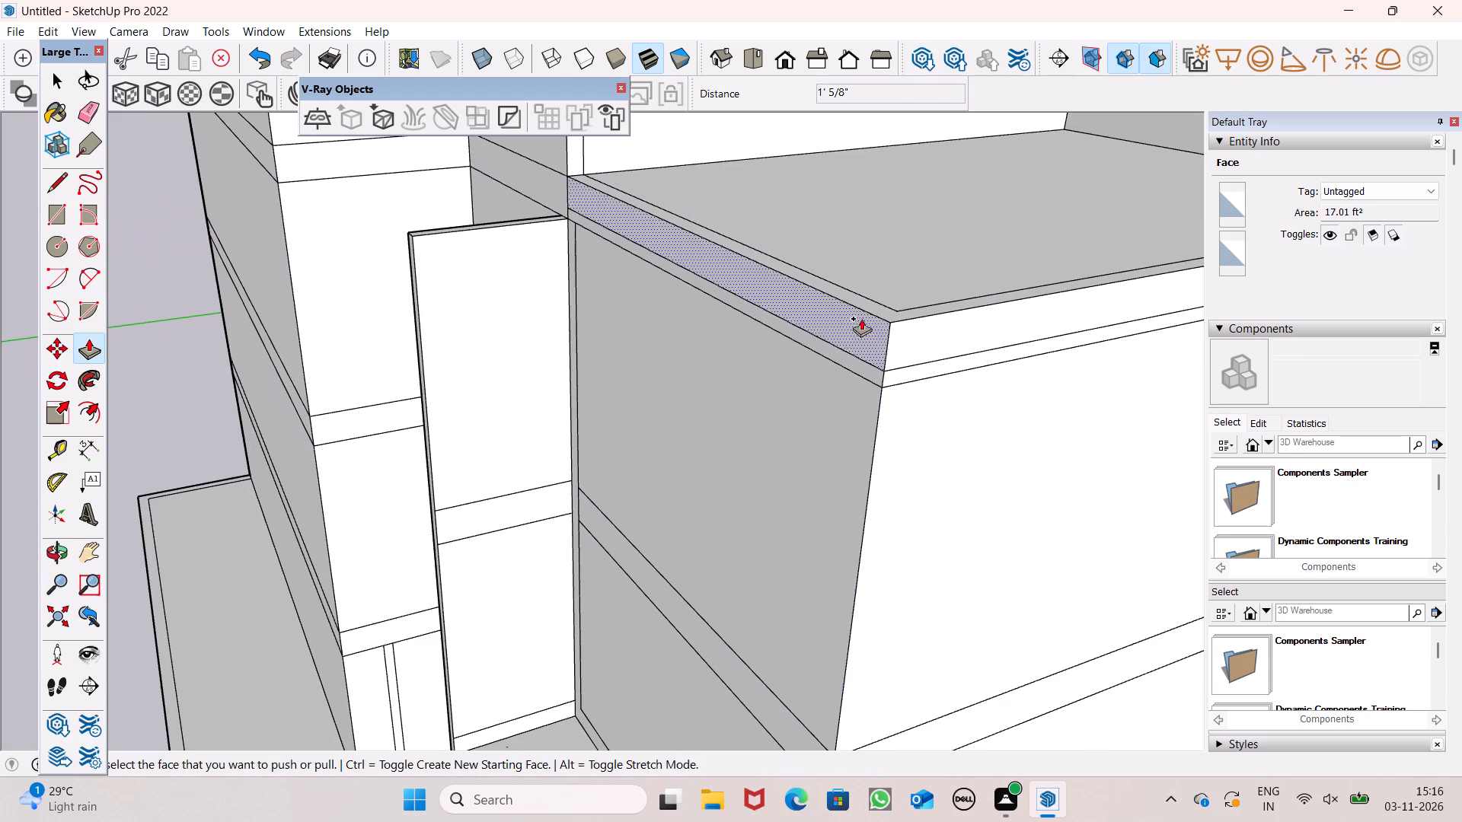
Raise the low block's top rim by about 7 1/4" to form a parapet around the roof.
{"action": "scroll", "coordinate": [871, 303], "scroll_direction": "up", "scroll_amount": 3}
{"action": "left_click_drag", "start_coordinate": [891, 318], "coordinate": [891, 309]}
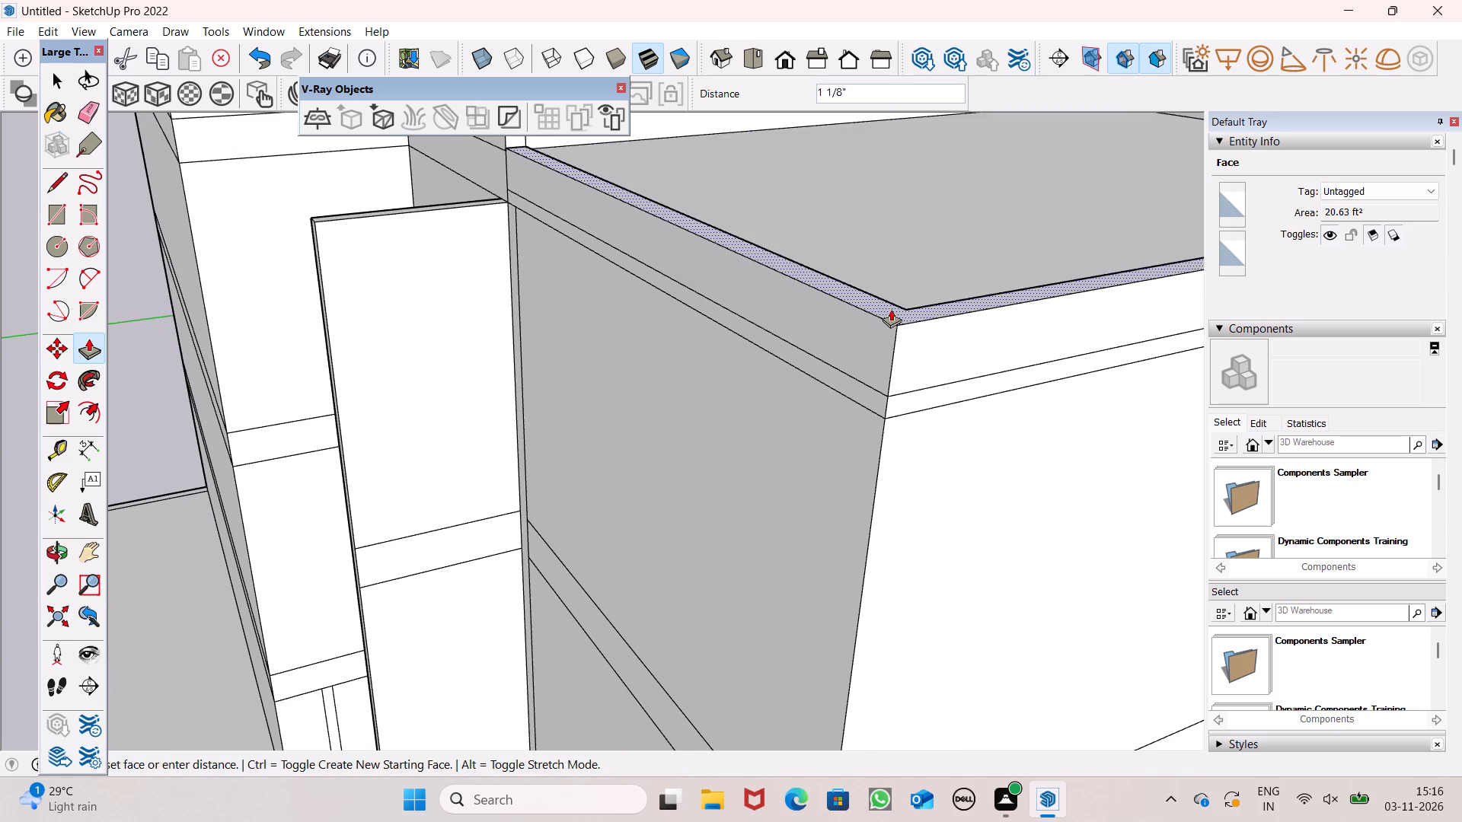
{"action": "left_click_drag", "start_coordinate": [891, 309], "coordinate": [898, 279]}
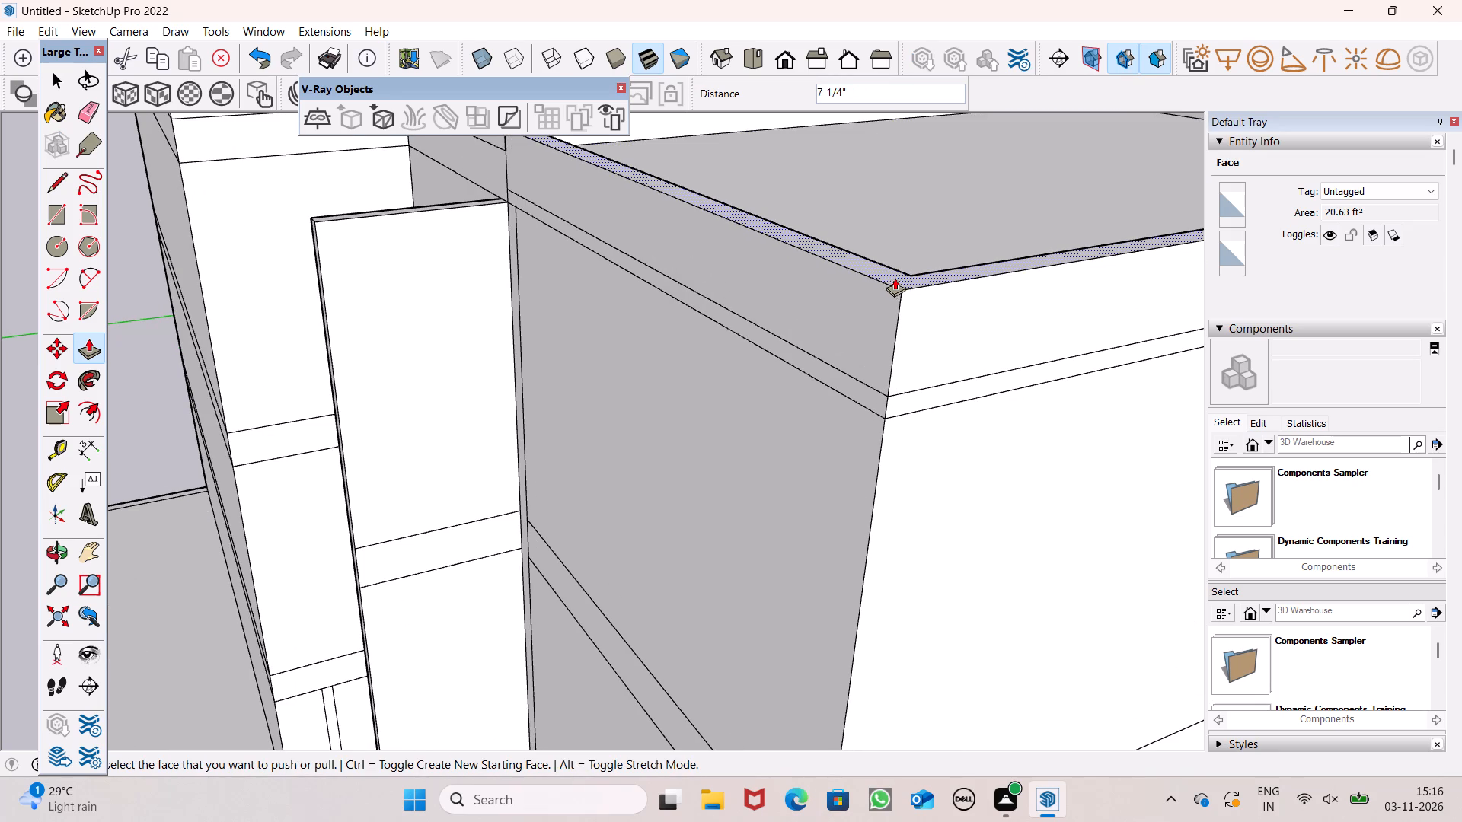
{"action": "left_click_drag", "start_coordinate": [892, 251], "coordinate": [941, 277]}
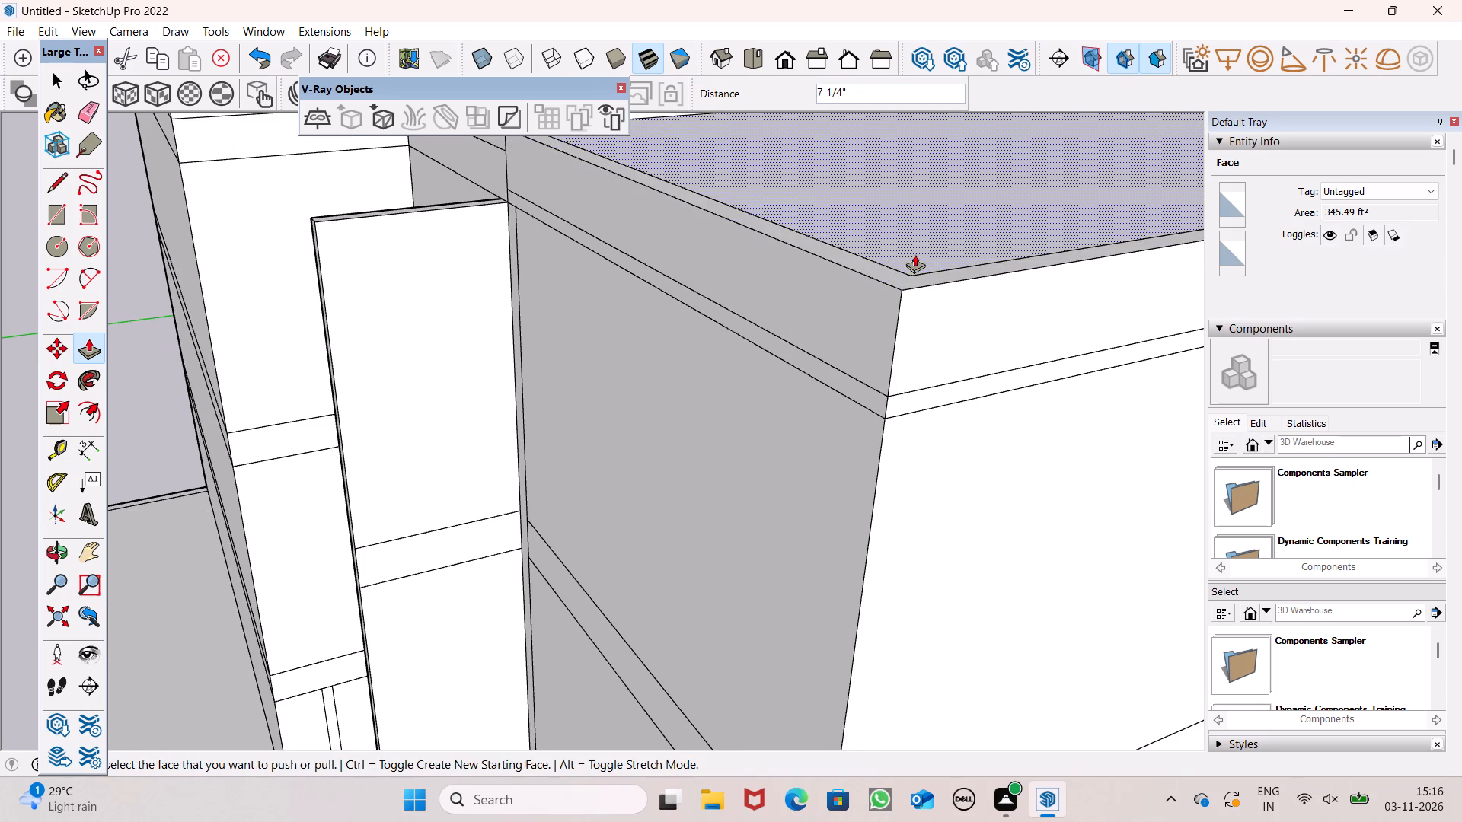
Pull the narrow strip below the parapet on the low block's side wall outward about 6 11/16" to form a projecting ledge.
{"action": "scroll", "coordinate": [908, 253], "scroll_direction": "down", "scroll_amount": 6}
{"action": "middle_click_drag", "start_coordinate": [831, 304], "coordinate": [790, 336]}
{"action": "scroll", "coordinate": [828, 398], "scroll_direction": "up", "scroll_amount": 3}
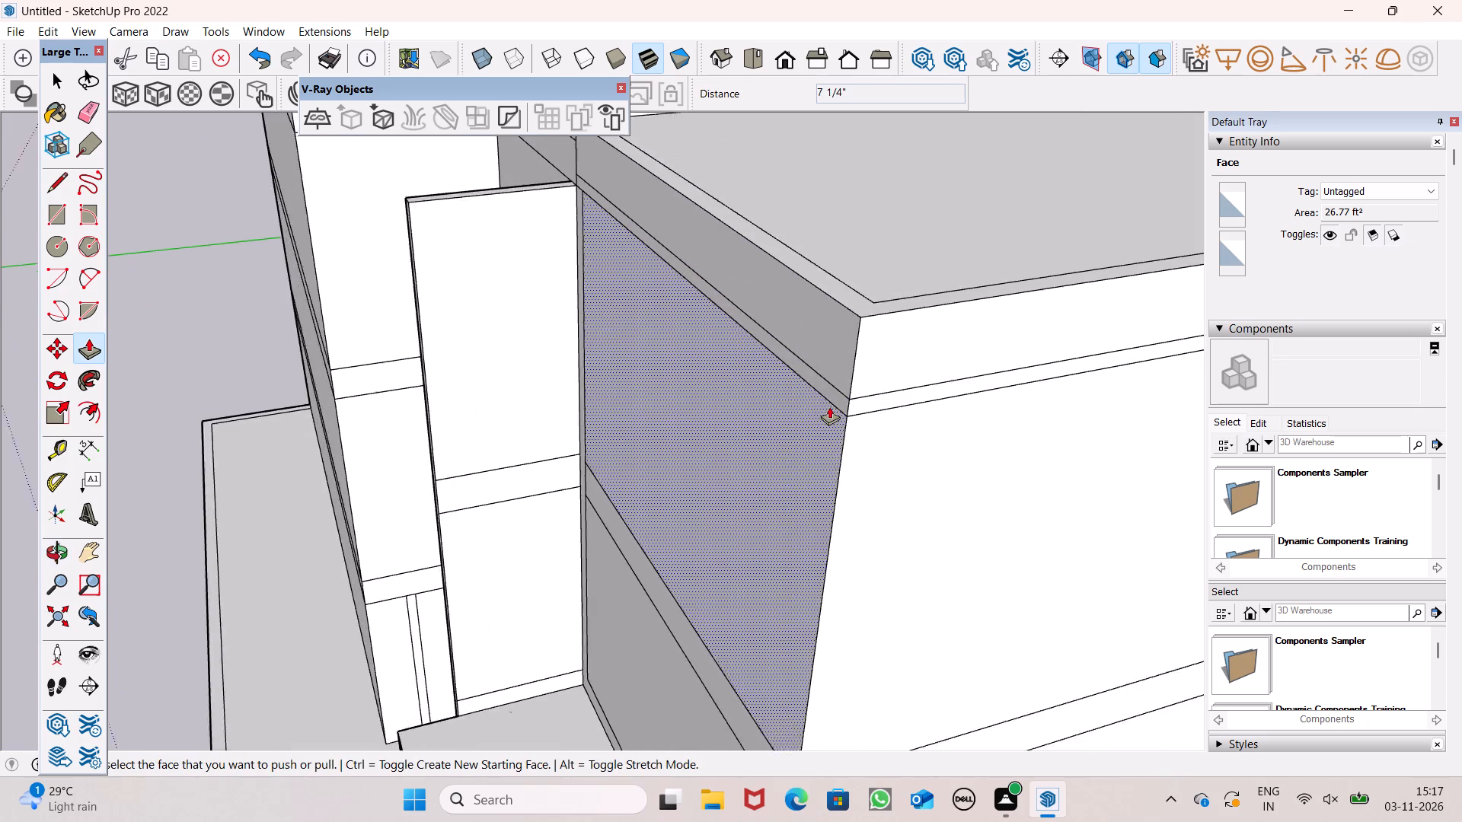
{"action": "scroll", "coordinate": [829, 406], "scroll_direction": "up", "scroll_amount": 2}
{"action": "scroll", "coordinate": [830, 295], "scroll_direction": "down", "scroll_amount": 5}
{"action": "middle_click_drag", "start_coordinate": [870, 374], "coordinate": [809, 356]}
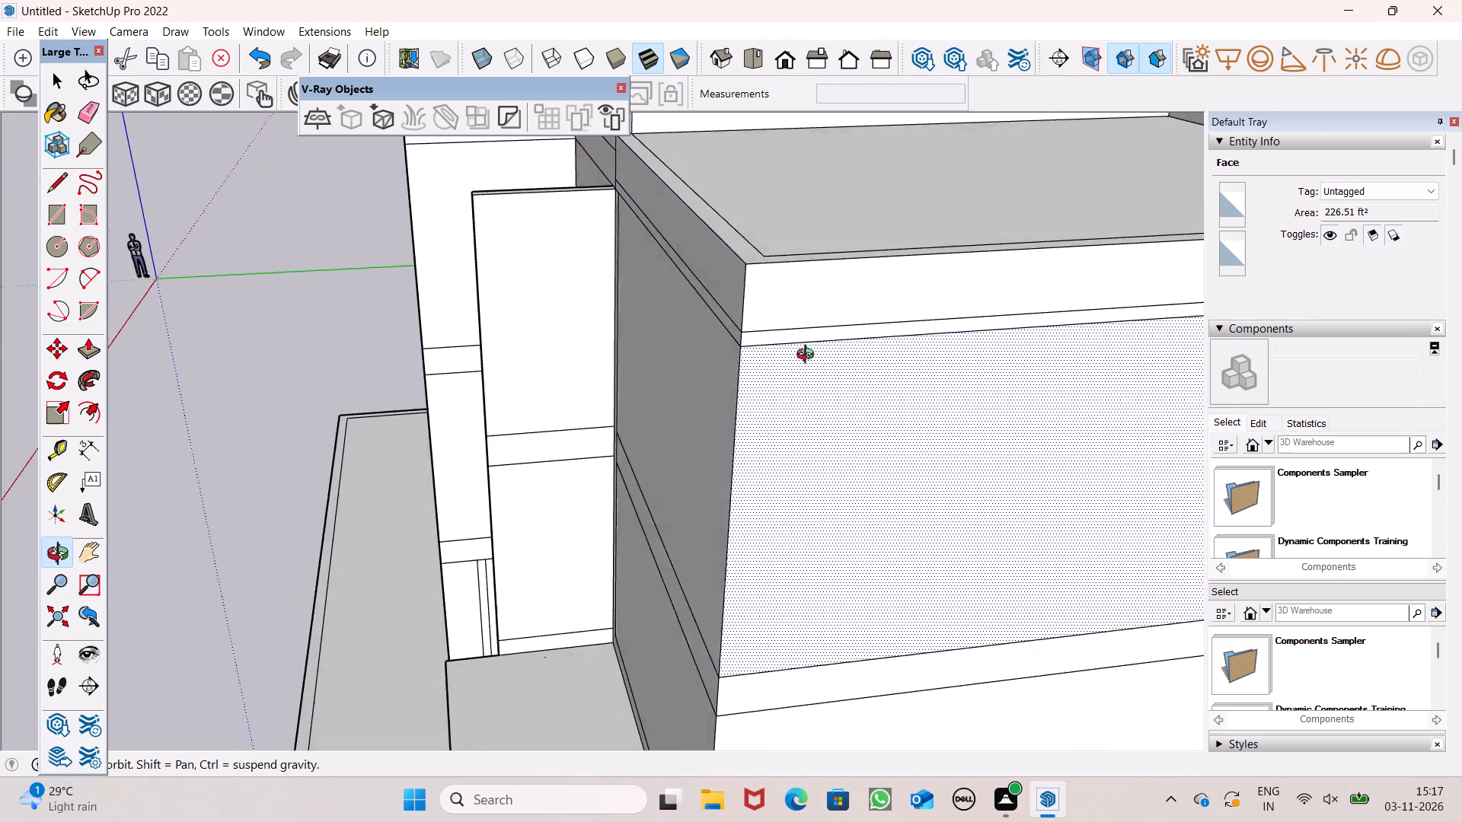
{"action": "middle_click_drag", "start_coordinate": [809, 356], "coordinate": [845, 365]}
{"action": "scroll", "coordinate": [827, 359], "scroll_direction": "up", "scroll_amount": 5}
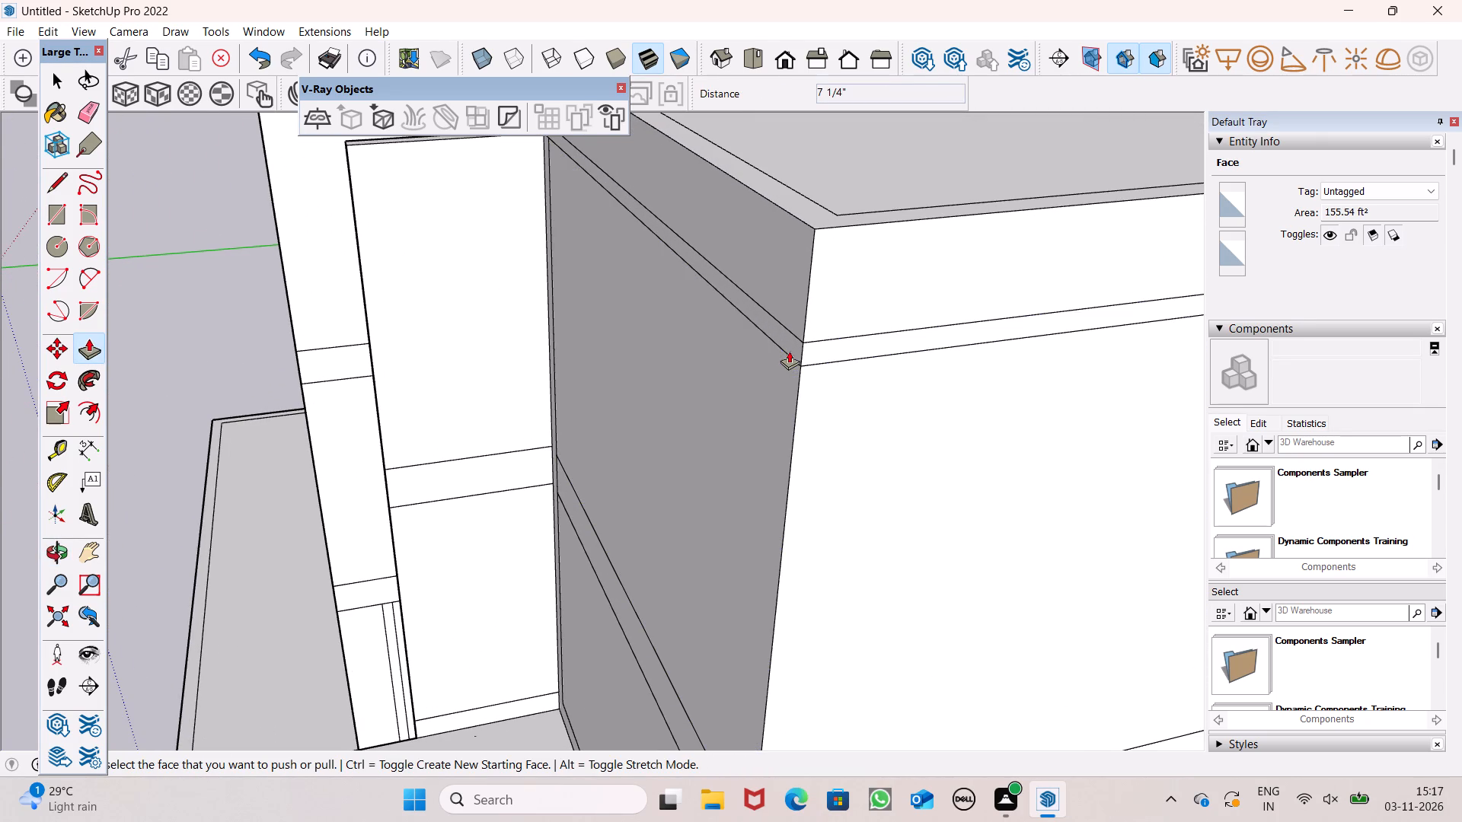
{"action": "left_click_drag", "start_coordinate": [791, 352], "coordinate": [770, 363]}
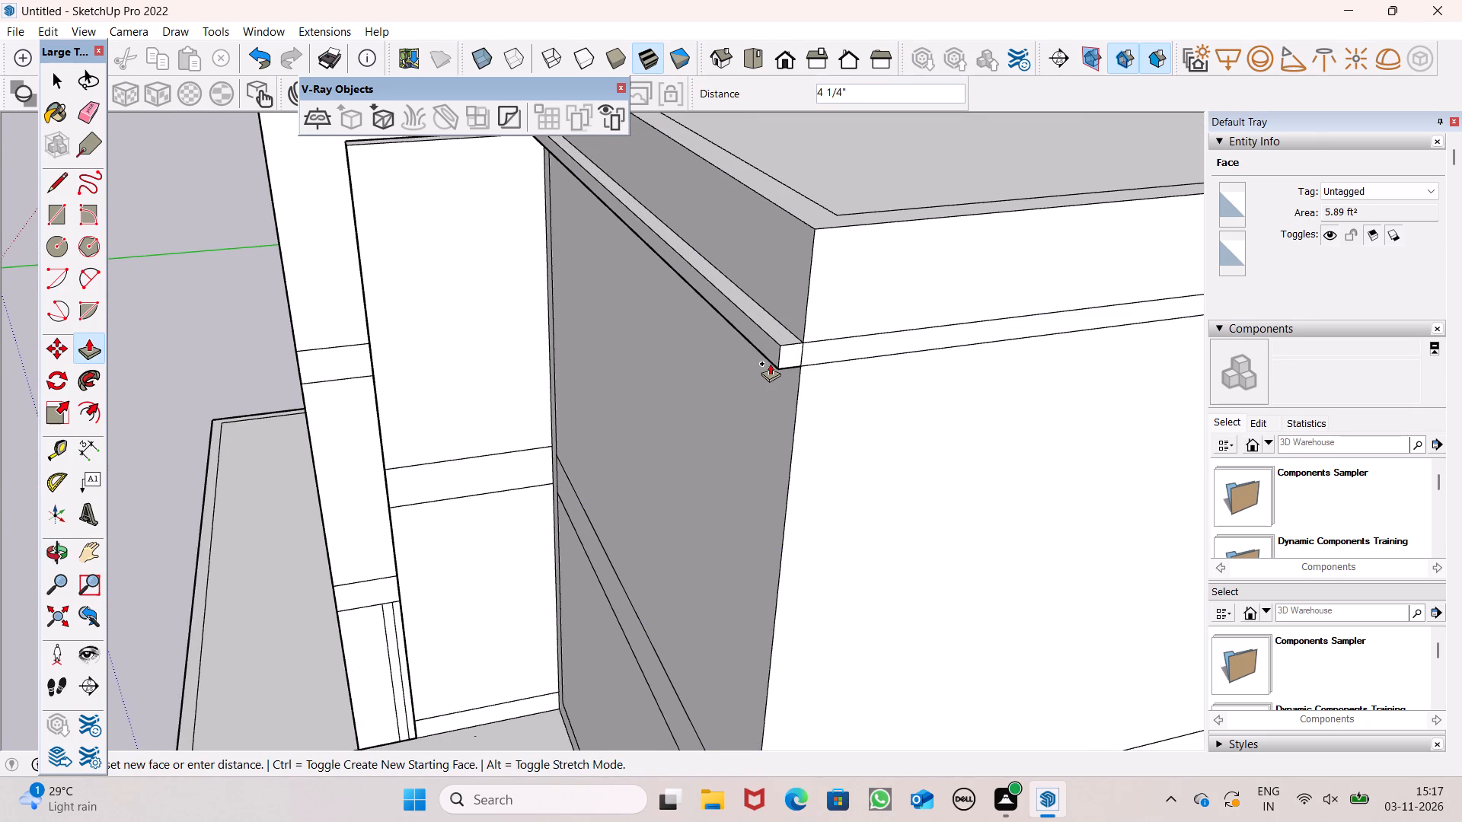
{"action": "left_click_drag", "start_coordinate": [770, 363], "coordinate": [758, 370]}
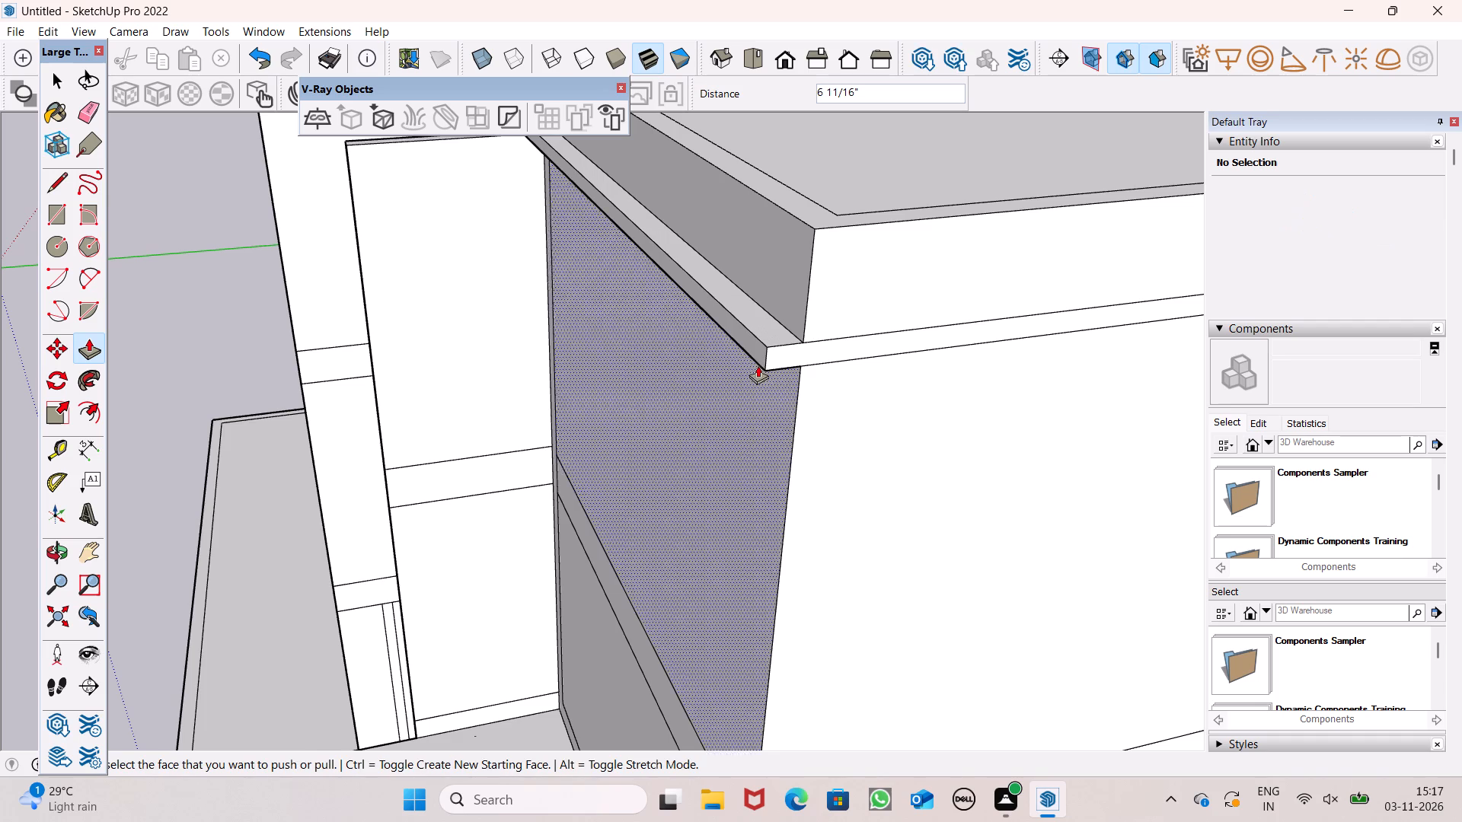
{"action": "scroll", "coordinate": [773, 347], "scroll_direction": "down", "scroll_amount": 5}
{"action": "middle_click_drag", "start_coordinate": [859, 366], "coordinate": [924, 399]}
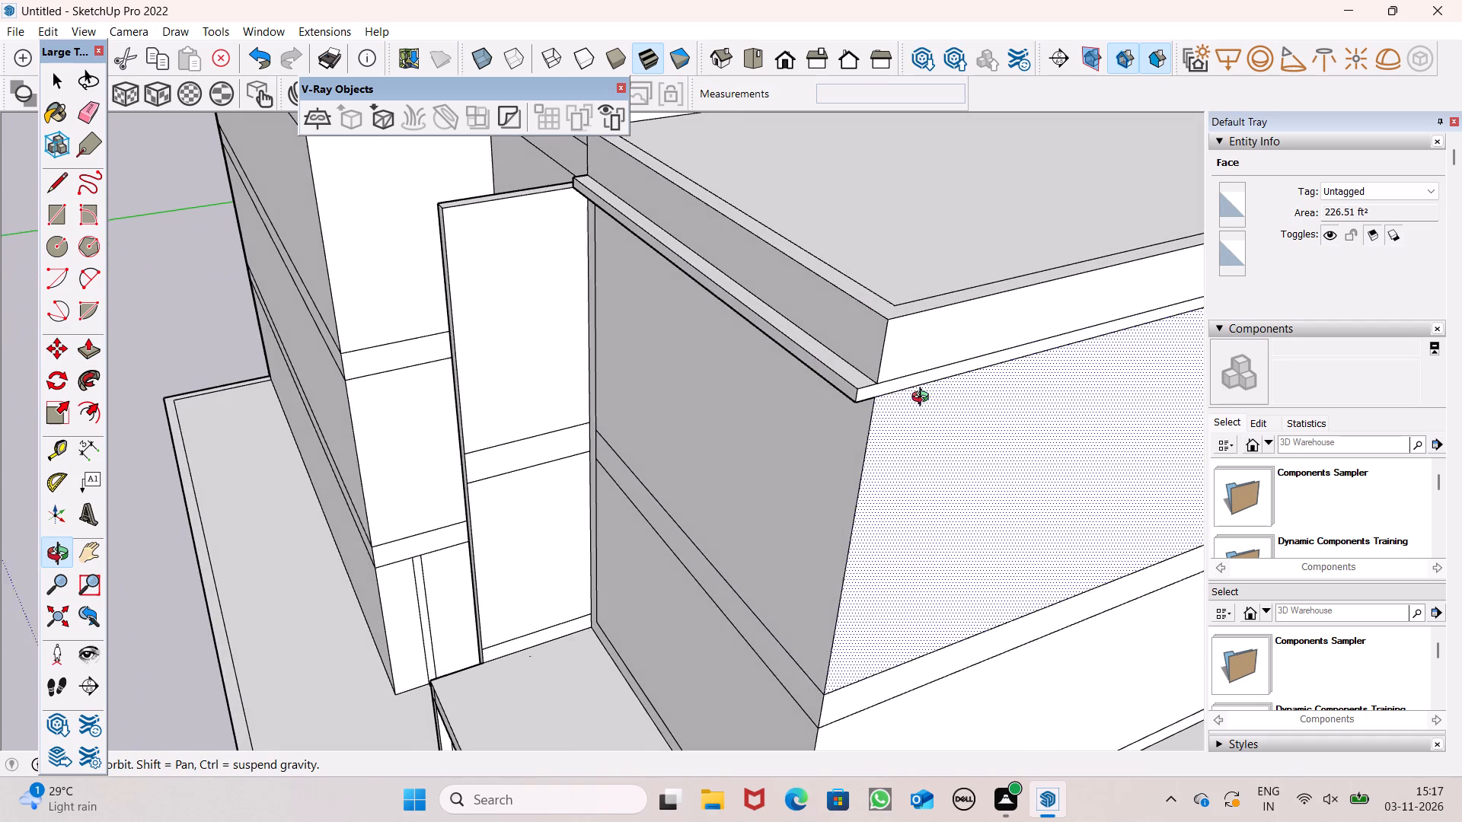
{"action": "middle_click_drag", "start_coordinate": [924, 399], "coordinate": [897, 409]}
{"action": "scroll", "coordinate": [851, 402], "scroll_direction": "up", "scroll_amount": 6}
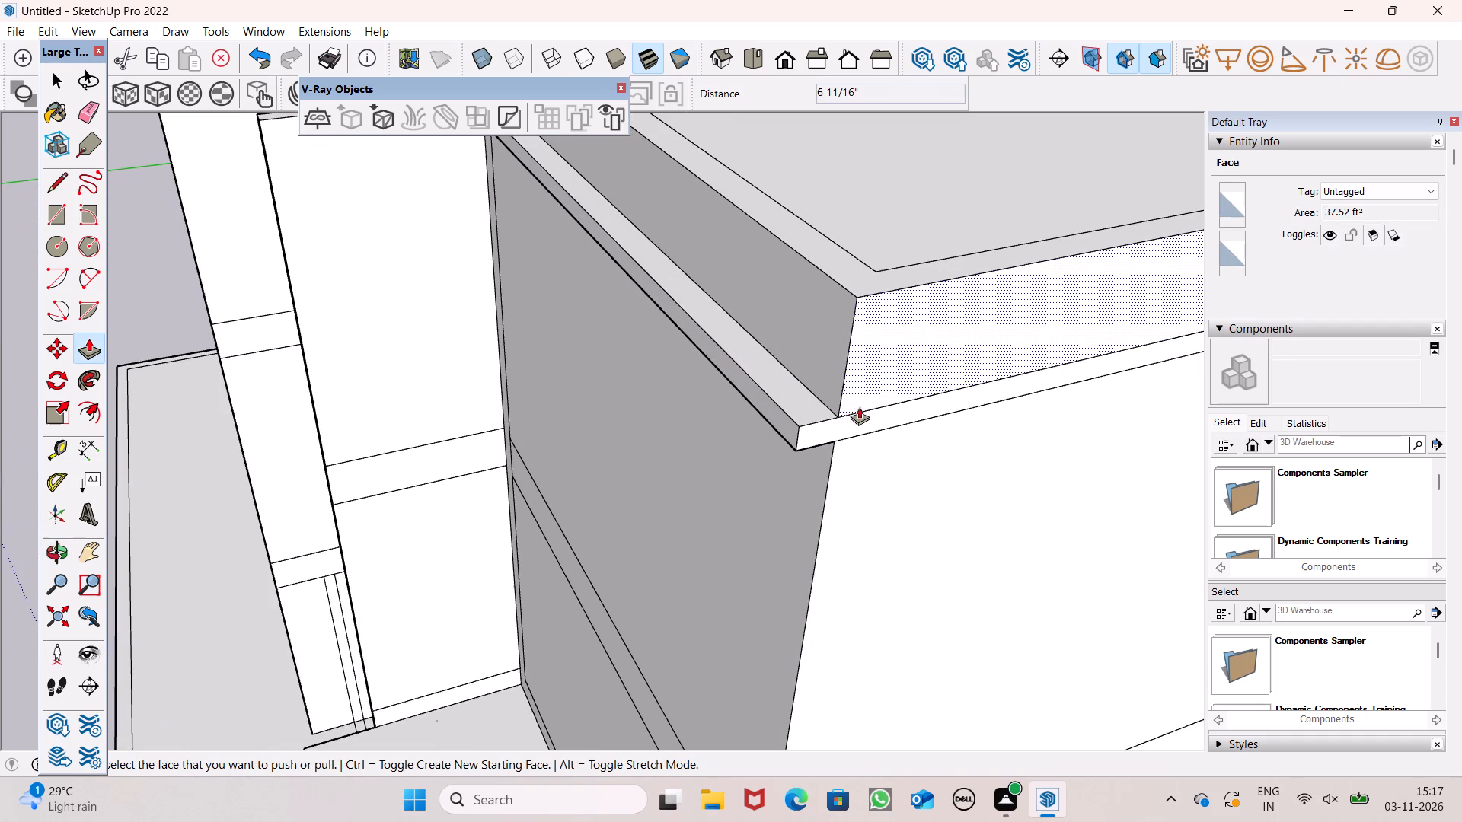
Pull the narrow strip below the parapet on the low block's front wall outward to continue the projecting ledge around the corner.
{"action": "left_click_drag", "start_coordinate": [852, 423], "coordinate": [867, 453]}
Pull the parapet's front and side faces outward over the ledge, the side face by about 5 3/8".
{"action": "left_click_drag", "start_coordinate": [851, 390], "coordinate": [860, 417]}
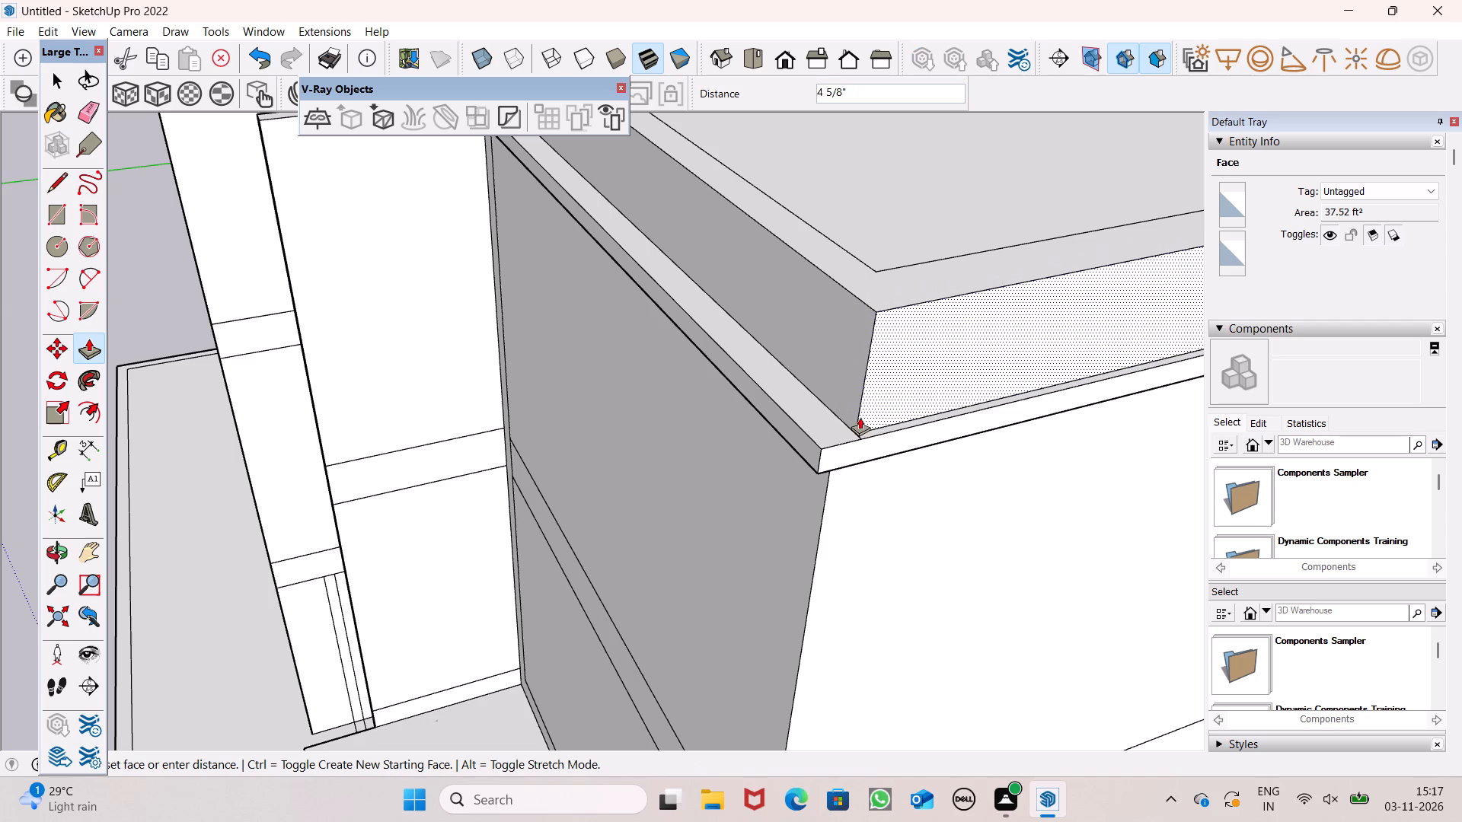
{"action": "left_click_drag", "start_coordinate": [860, 417], "coordinate": [860, 424]}
{"action": "left_click_drag", "start_coordinate": [835, 381], "coordinate": [836, 390]}
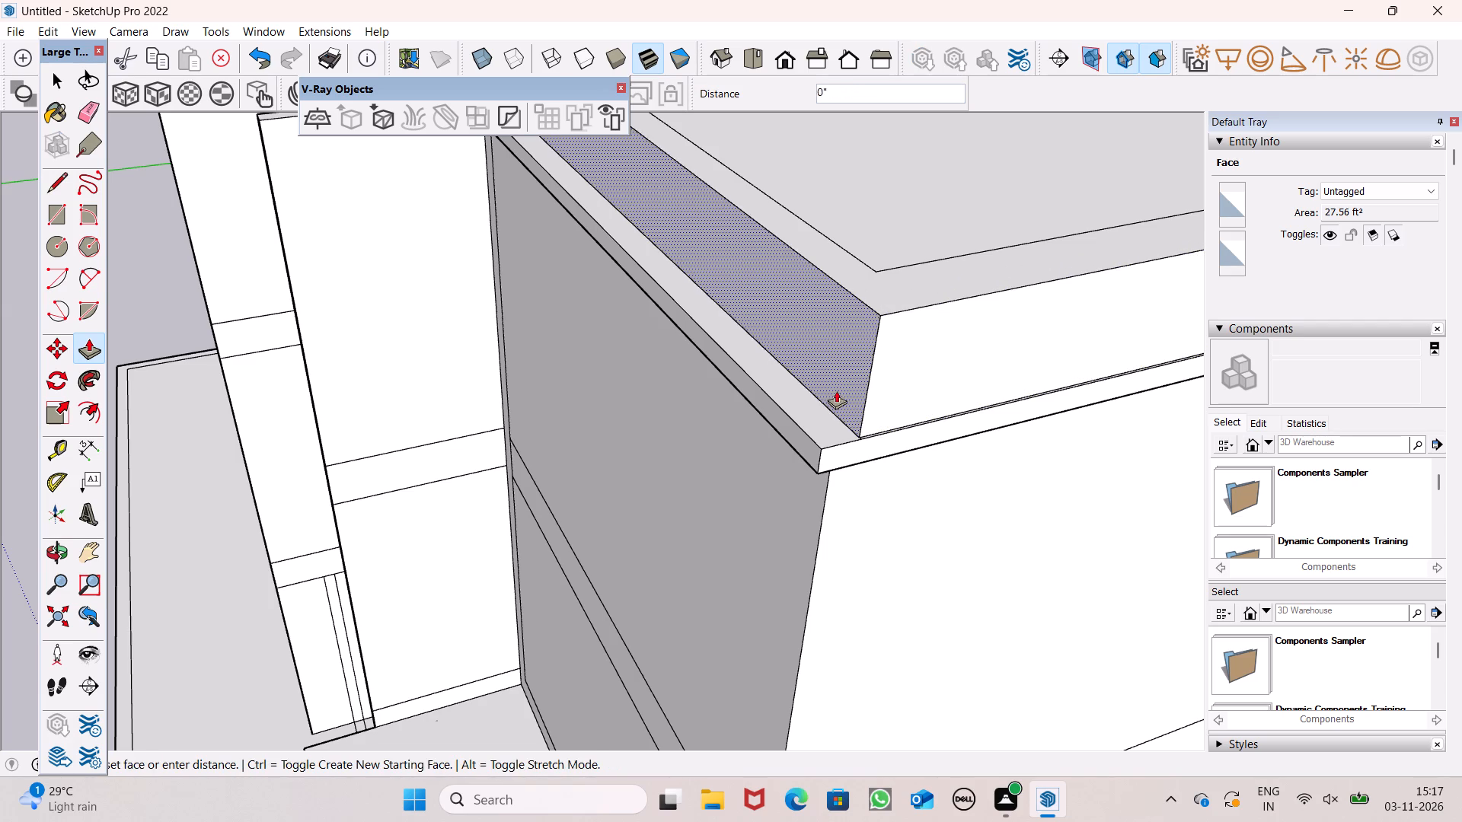
{"action": "left_click_drag", "start_coordinate": [836, 390], "coordinate": [803, 381]}
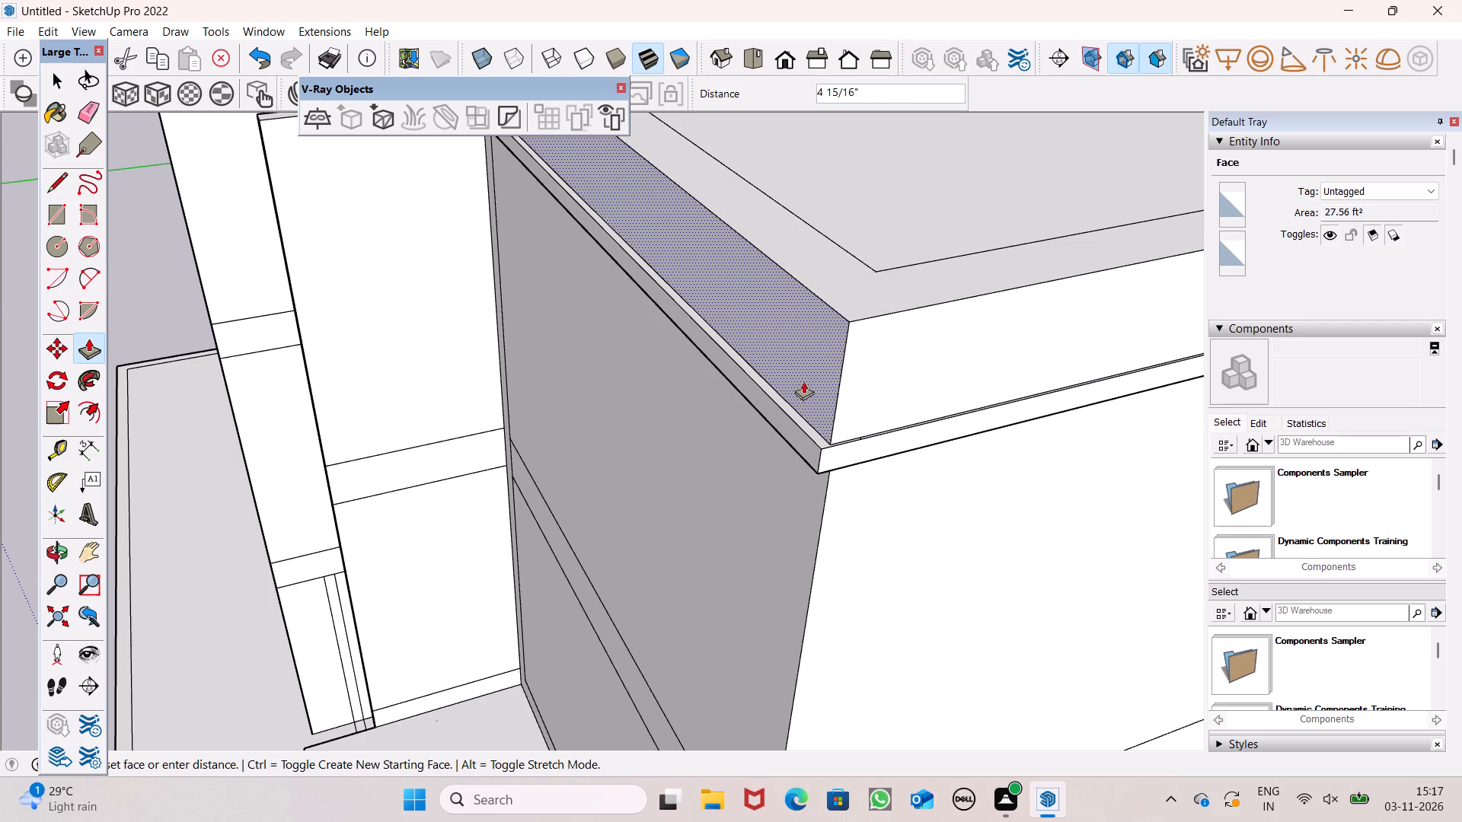
{"action": "left_click_drag", "start_coordinate": [803, 381], "coordinate": [800, 374]}
Examine the low block's parapet and ledge together with the surrounding tower walls from several angles.
{"action": "scroll", "coordinate": [819, 311], "scroll_direction": "down", "scroll_amount": 6}
{"action": "middle_click_drag", "start_coordinate": [883, 358], "coordinate": [878, 223]}
{"action": "scroll", "coordinate": [876, 280], "scroll_direction": "down", "scroll_amount": 5}
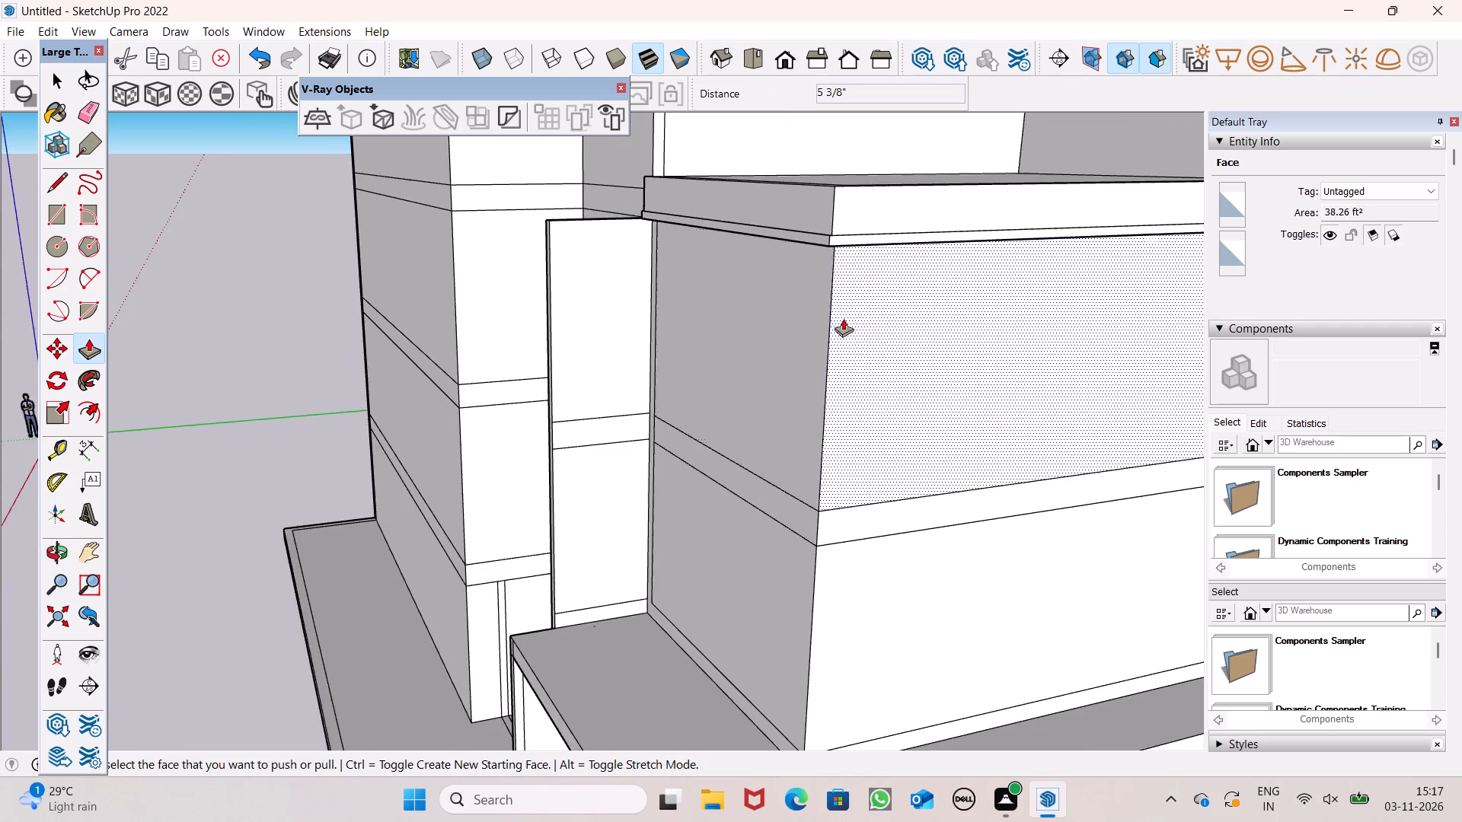
{"action": "scroll", "coordinate": [774, 256], "scroll_direction": "down", "scroll_amount": 7}
{"action": "scroll", "coordinate": [758, 320], "scroll_direction": "down", "scroll_amount": 4}
{"action": "middle_click_drag", "start_coordinate": [810, 330], "coordinate": [685, 282]}
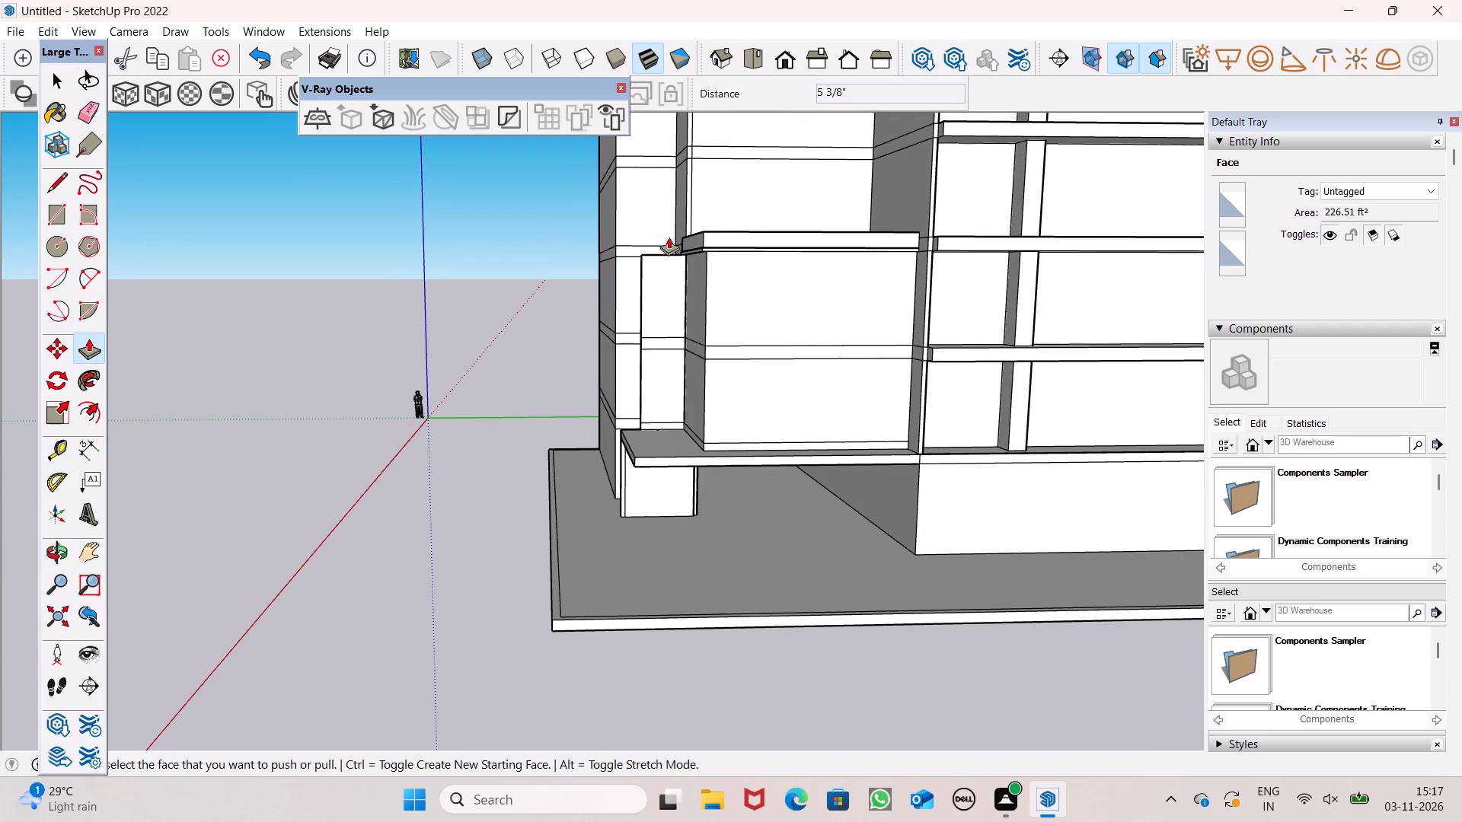
{"action": "scroll", "coordinate": [672, 228], "scroll_direction": "up", "scroll_amount": 1}
{"action": "scroll", "coordinate": [750, 256], "scroll_direction": "down", "scroll_amount": 6}
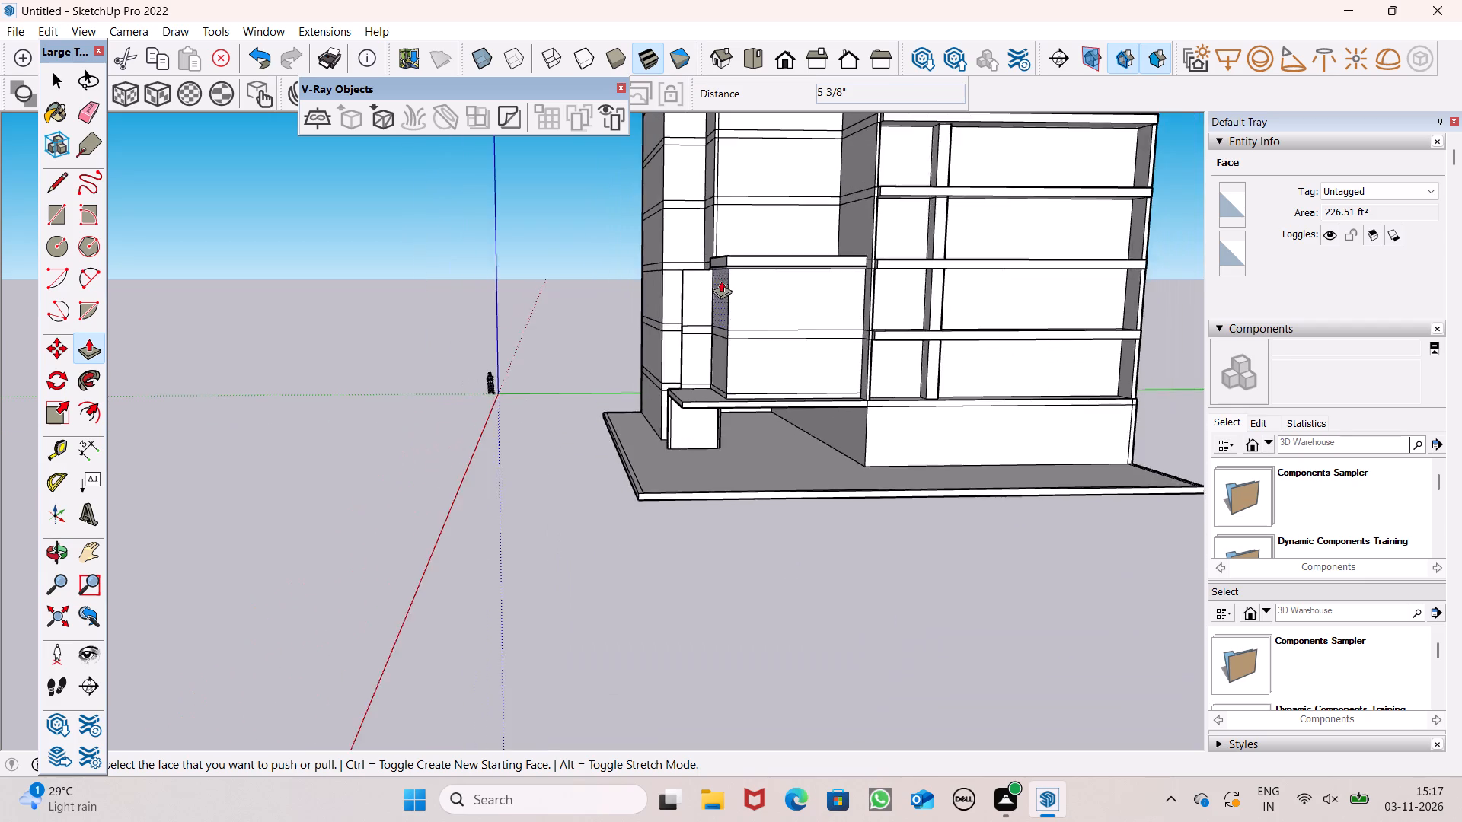
{"action": "scroll", "coordinate": [718, 262], "scroll_direction": "up", "scroll_amount": 7}
{"action": "middle_click_drag", "start_coordinate": [757, 189], "coordinate": [743, 307]}
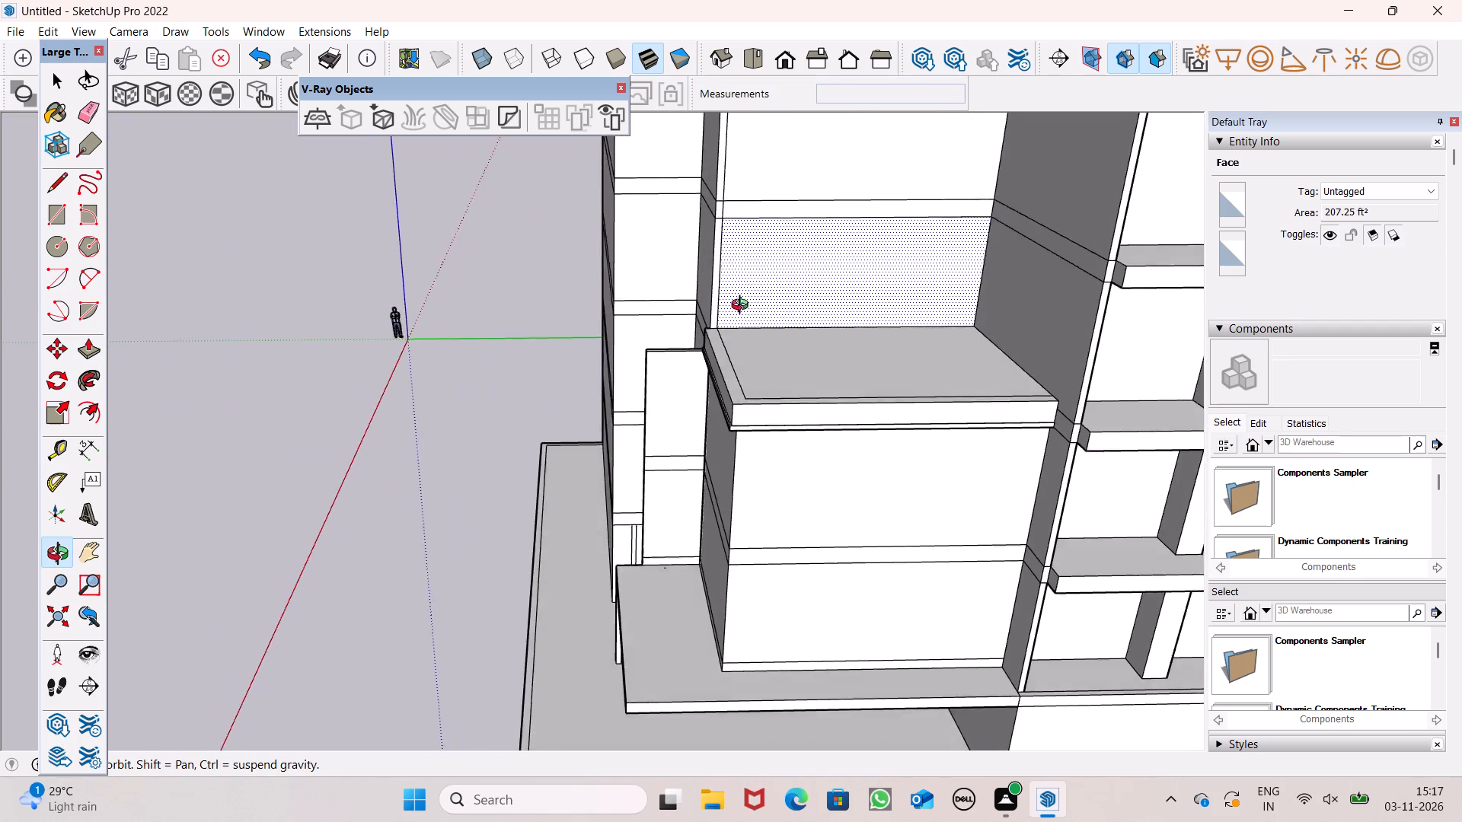
{"action": "middle_click_drag", "start_coordinate": [743, 307], "coordinate": [741, 336]}
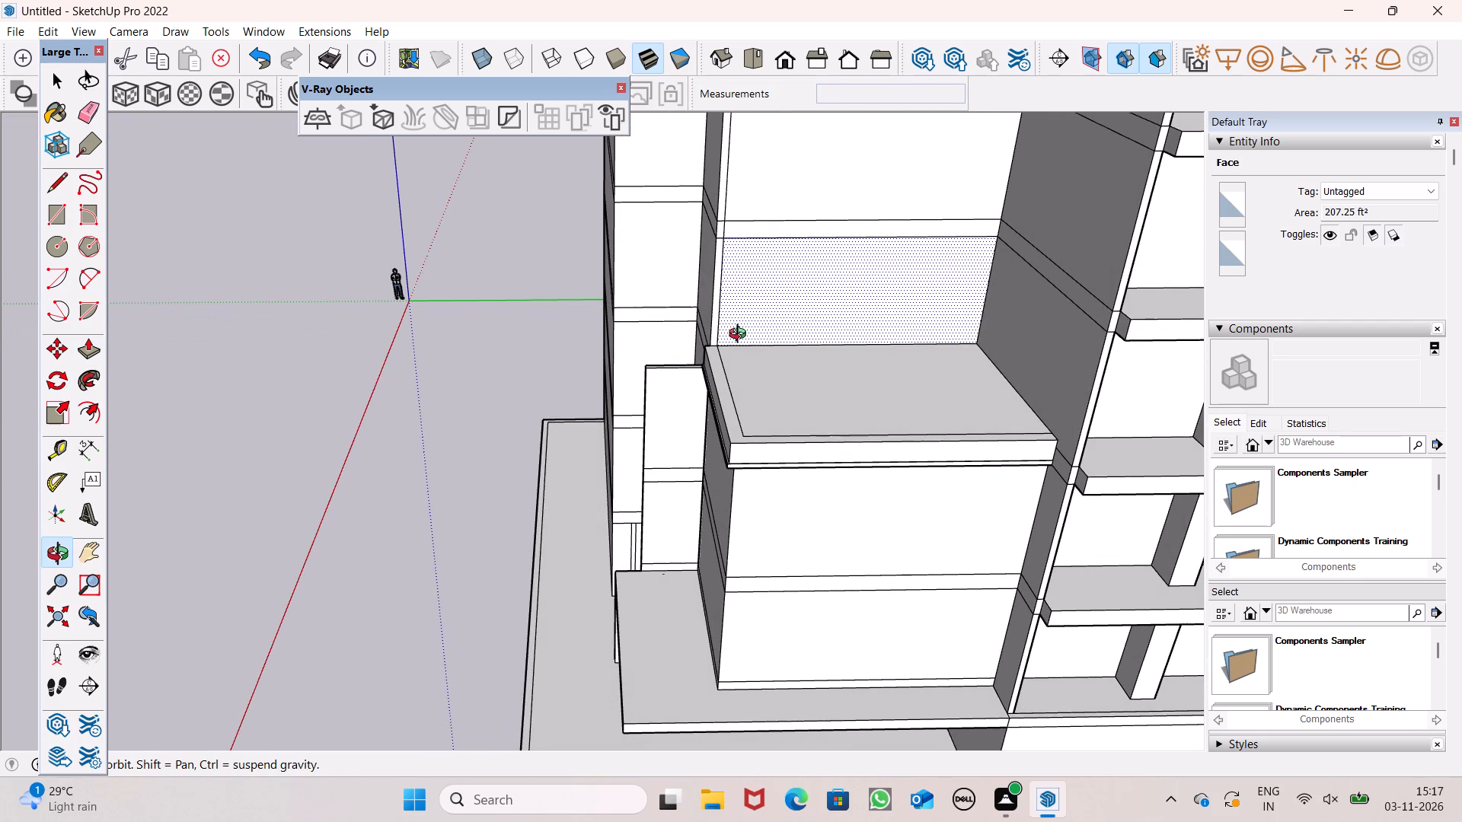
{"action": "middle_click_drag", "start_coordinate": [741, 336], "coordinate": [741, 337]}
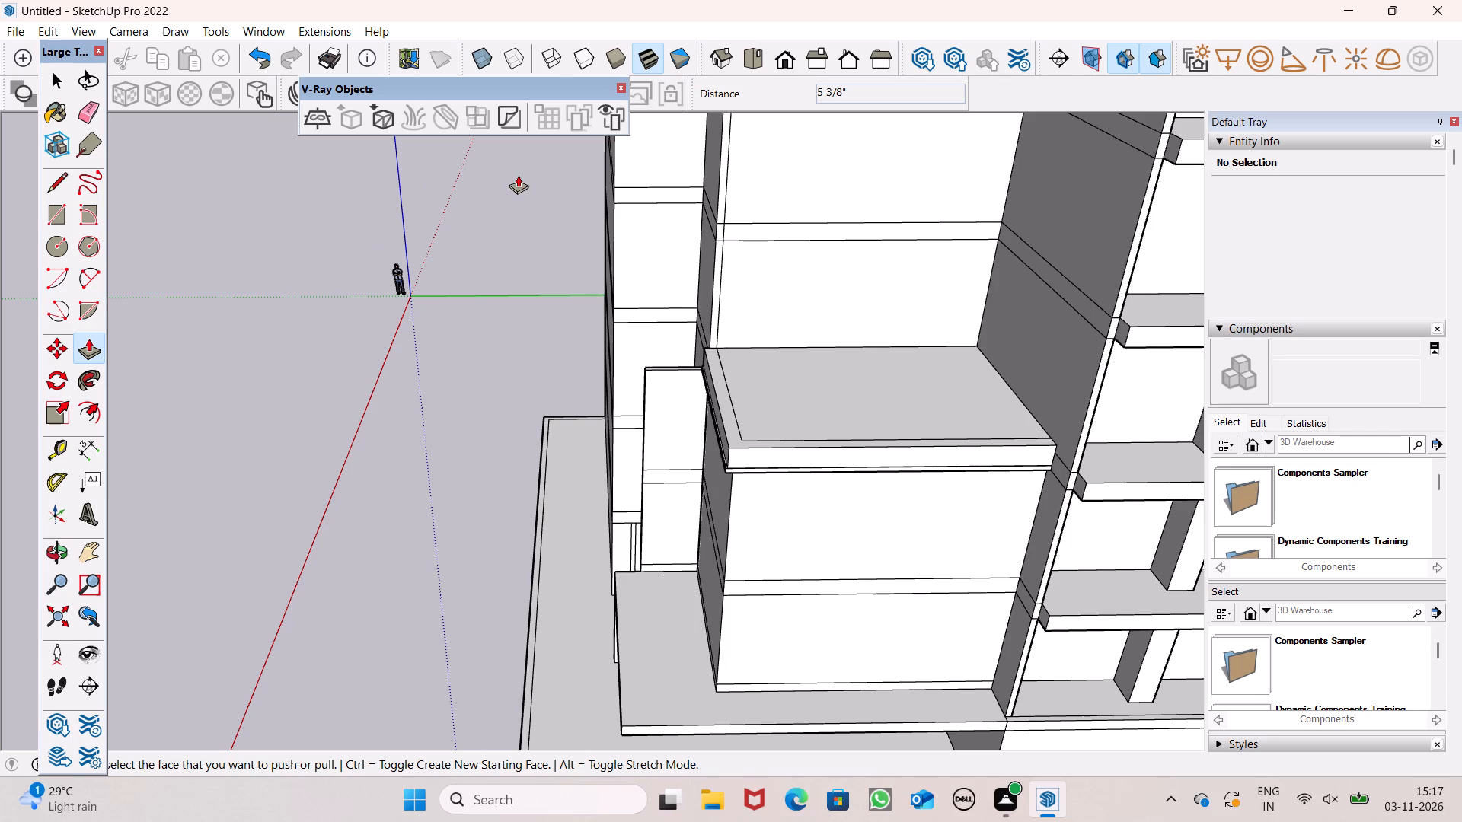
{"action": "scroll", "coordinate": [589, 302], "scroll_direction": "down", "scroll_amount": 6}
{"action": "scroll", "coordinate": [656, 307], "scroll_direction": "down", "scroll_amount": 6}
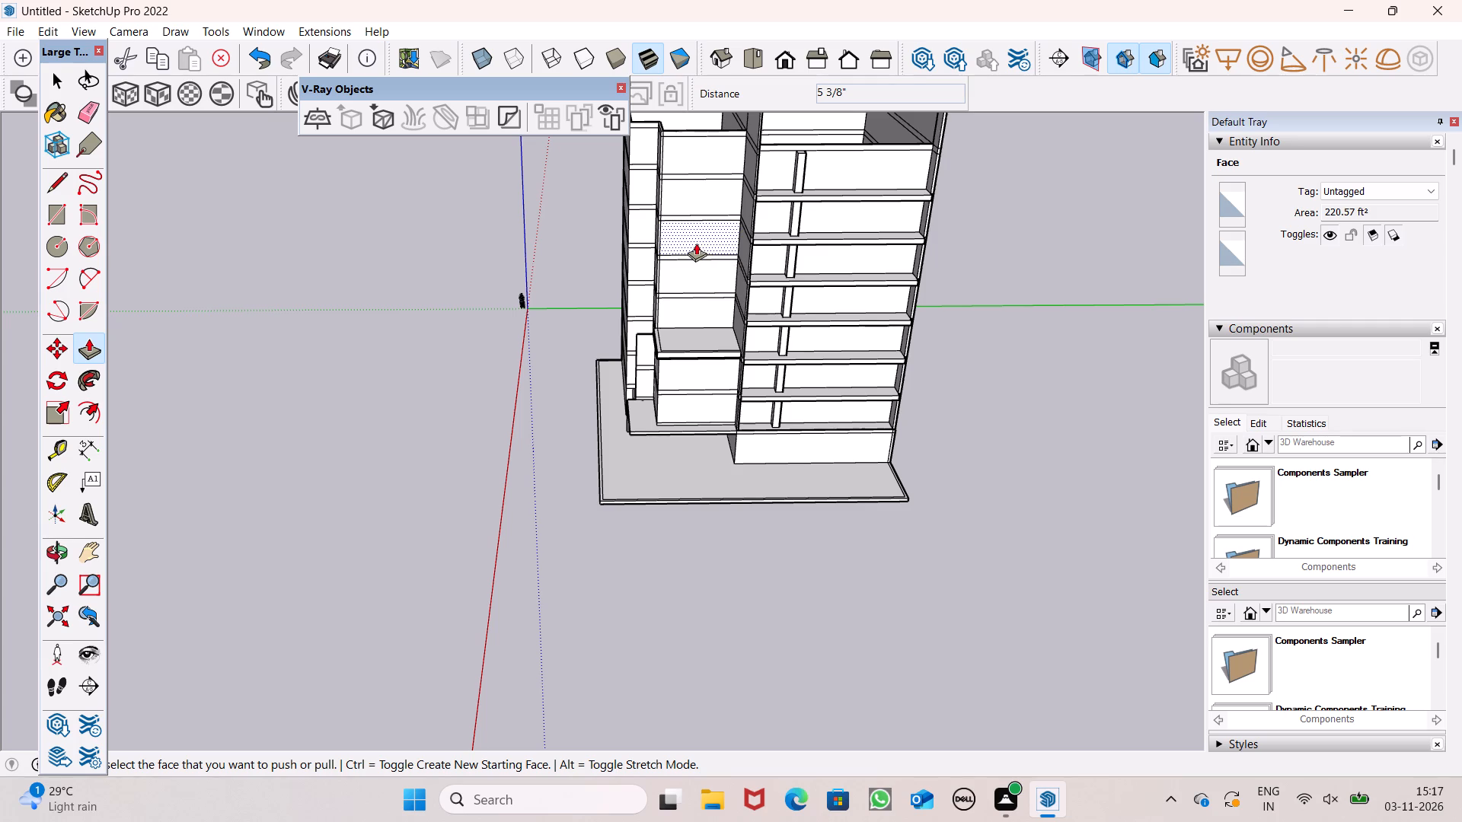
{"action": "middle_click_drag", "start_coordinate": [694, 266], "coordinate": [723, 319]}
{"action": "scroll", "coordinate": [723, 319], "scroll_direction": "up", "scroll_amount": 1}
{"action": "scroll", "coordinate": [627, 381], "scroll_direction": "up", "scroll_amount": 6}
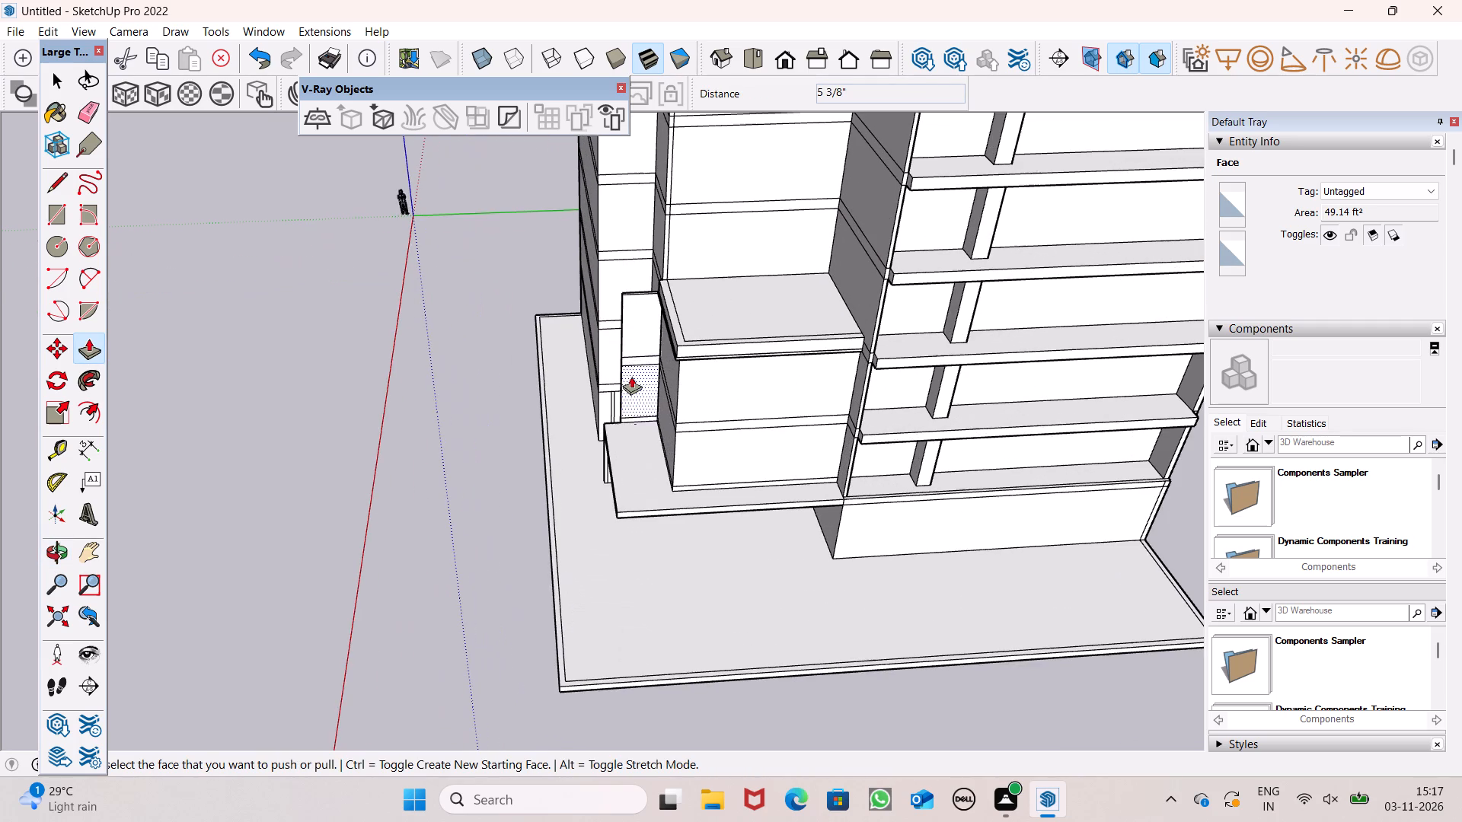
{"action": "scroll", "coordinate": [637, 234], "scroll_direction": "down", "scroll_amount": 1}
{"action": "middle_click_drag", "start_coordinate": [636, 237], "coordinate": [697, 202]}
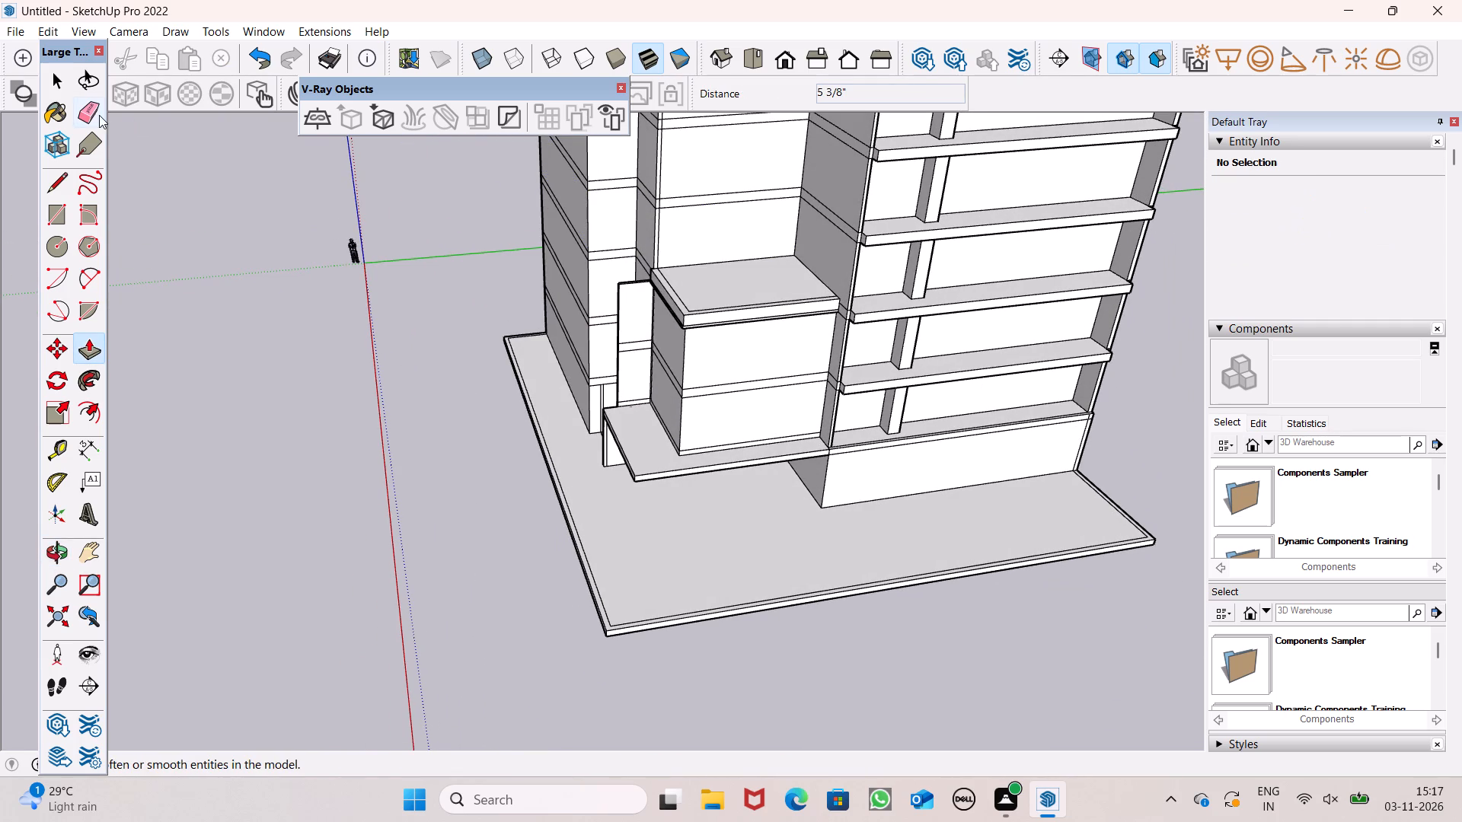
Erase the short vertical edges that cross the floor bands beside the tower's corner, above the low block.
{"action": "left_click", "coordinate": [80, 110]}
{"action": "scroll", "coordinate": [420, 215], "scroll_direction": "up", "scroll_amount": 5}
{"action": "scroll", "coordinate": [785, 217], "scroll_direction": "up", "scroll_amount": 3}
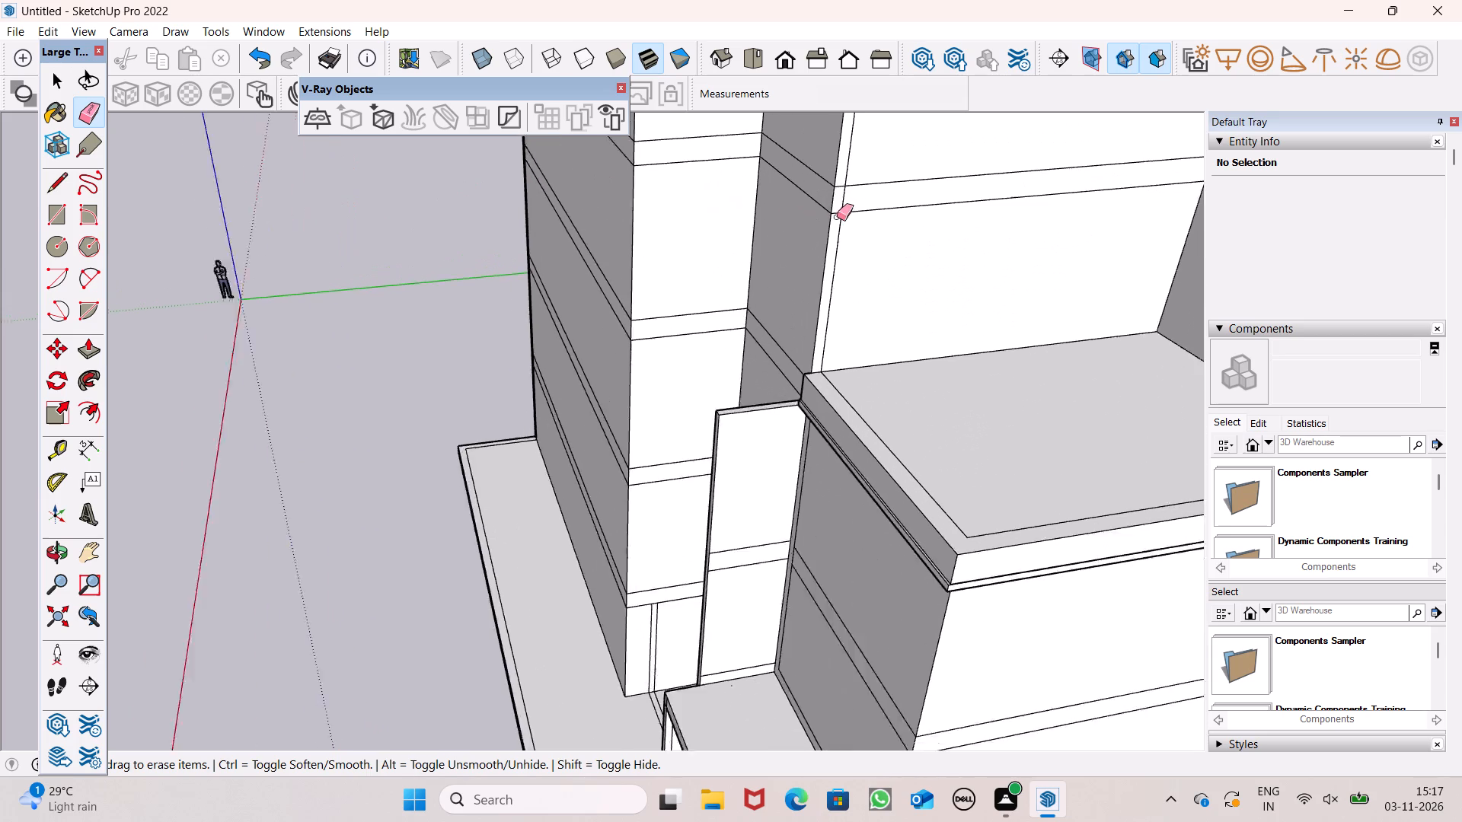
{"action": "scroll", "coordinate": [837, 217], "scroll_direction": "up", "scroll_amount": 3}
{"action": "left_click", "coordinate": [844, 205]}
{"action": "scroll", "coordinate": [796, 327], "scroll_direction": "down", "scroll_amount": 11}
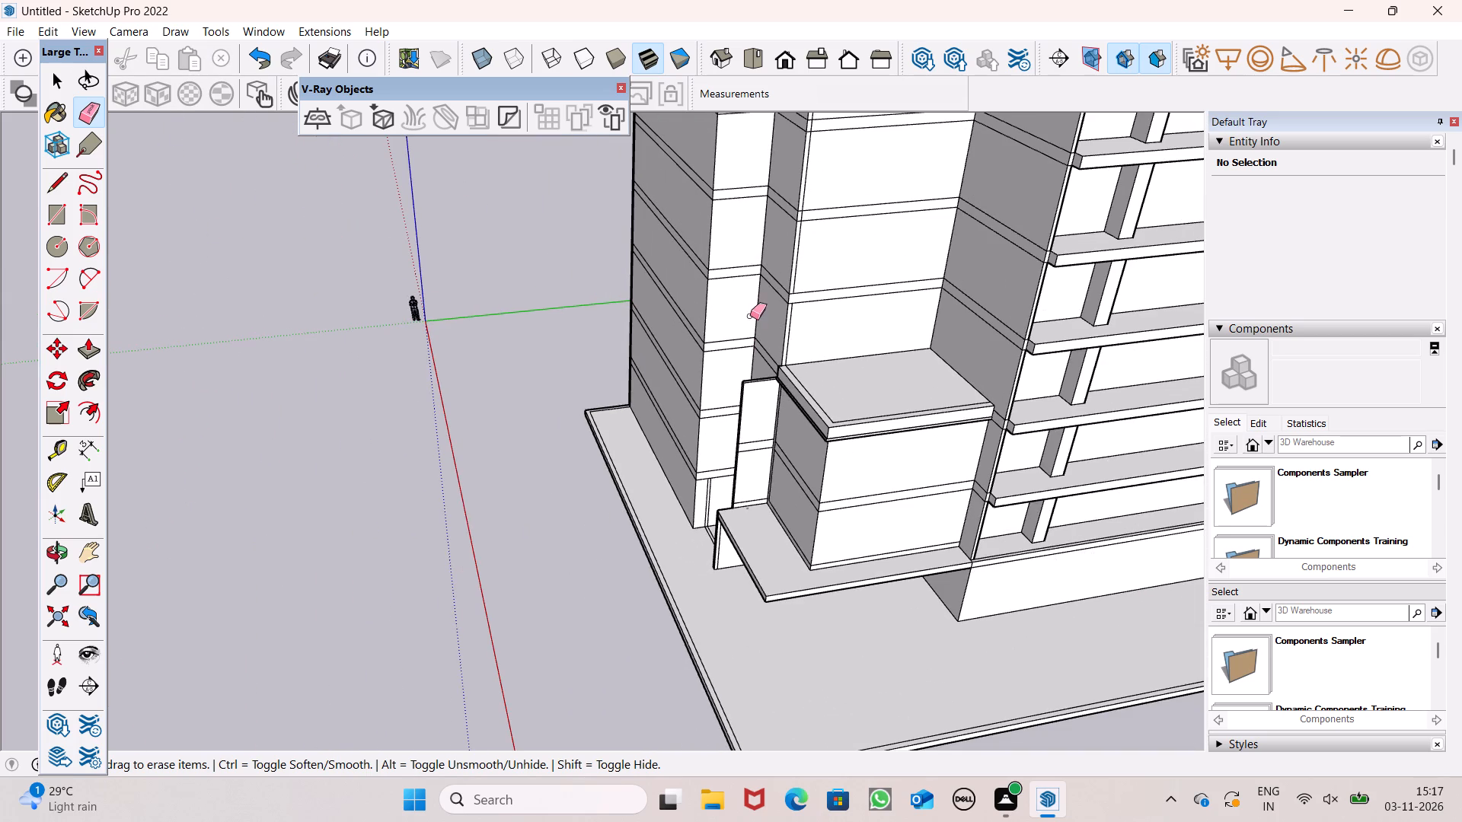
{"action": "scroll", "coordinate": [819, 202], "scroll_direction": "up", "scroll_amount": 10}
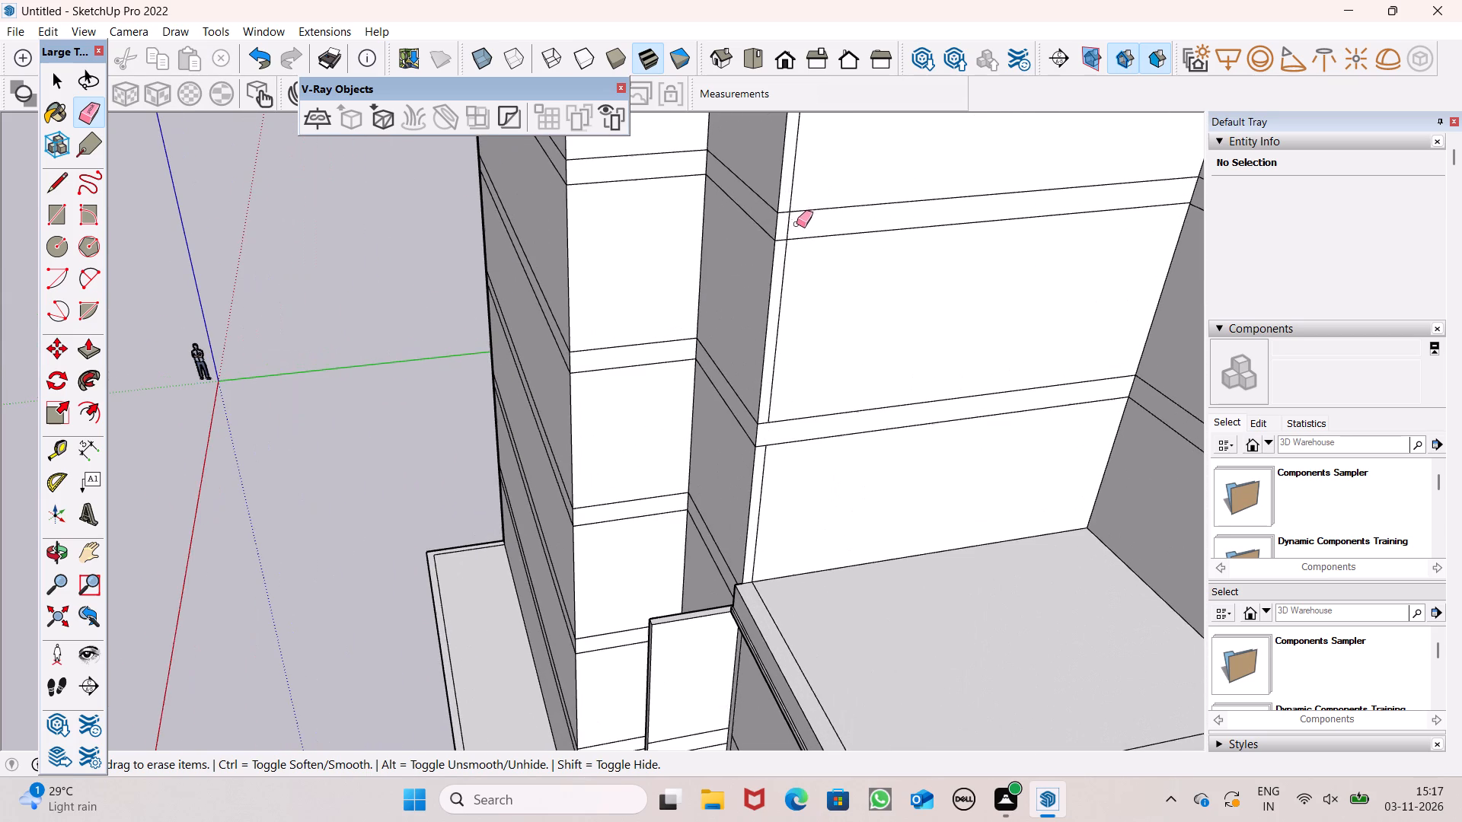
{"action": "left_click_drag", "start_coordinate": [785, 228], "coordinate": [795, 228]}
{"action": "scroll", "coordinate": [758, 360], "scroll_direction": "down", "scroll_amount": 7}
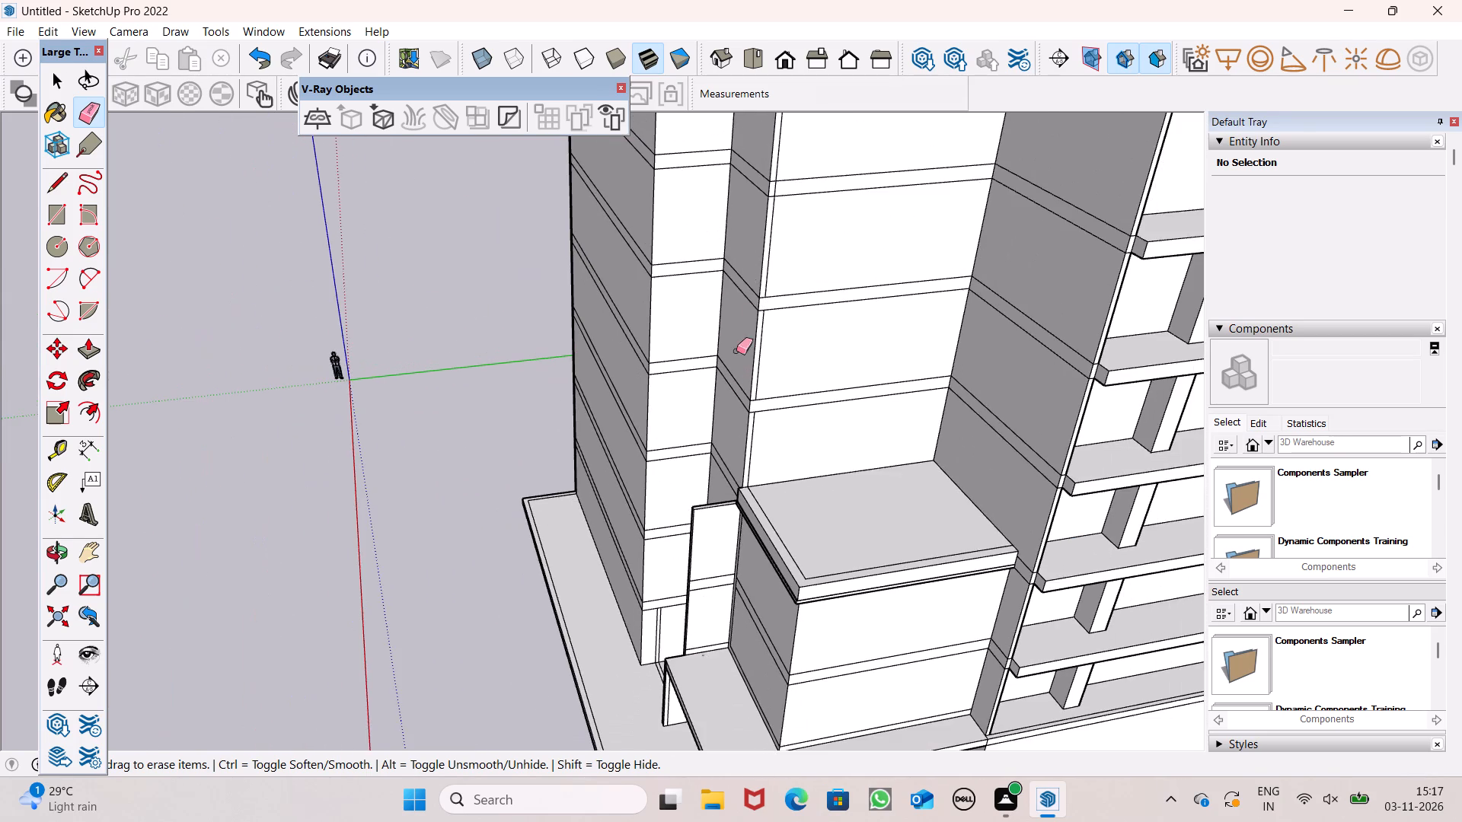
{"action": "scroll", "coordinate": [776, 217], "scroll_direction": "up", "scroll_amount": 5}
{"action": "left_click_drag", "start_coordinate": [771, 182], "coordinate": [782, 177]}
{"action": "scroll", "coordinate": [717, 282], "scroll_direction": "down", "scroll_amount": 4}
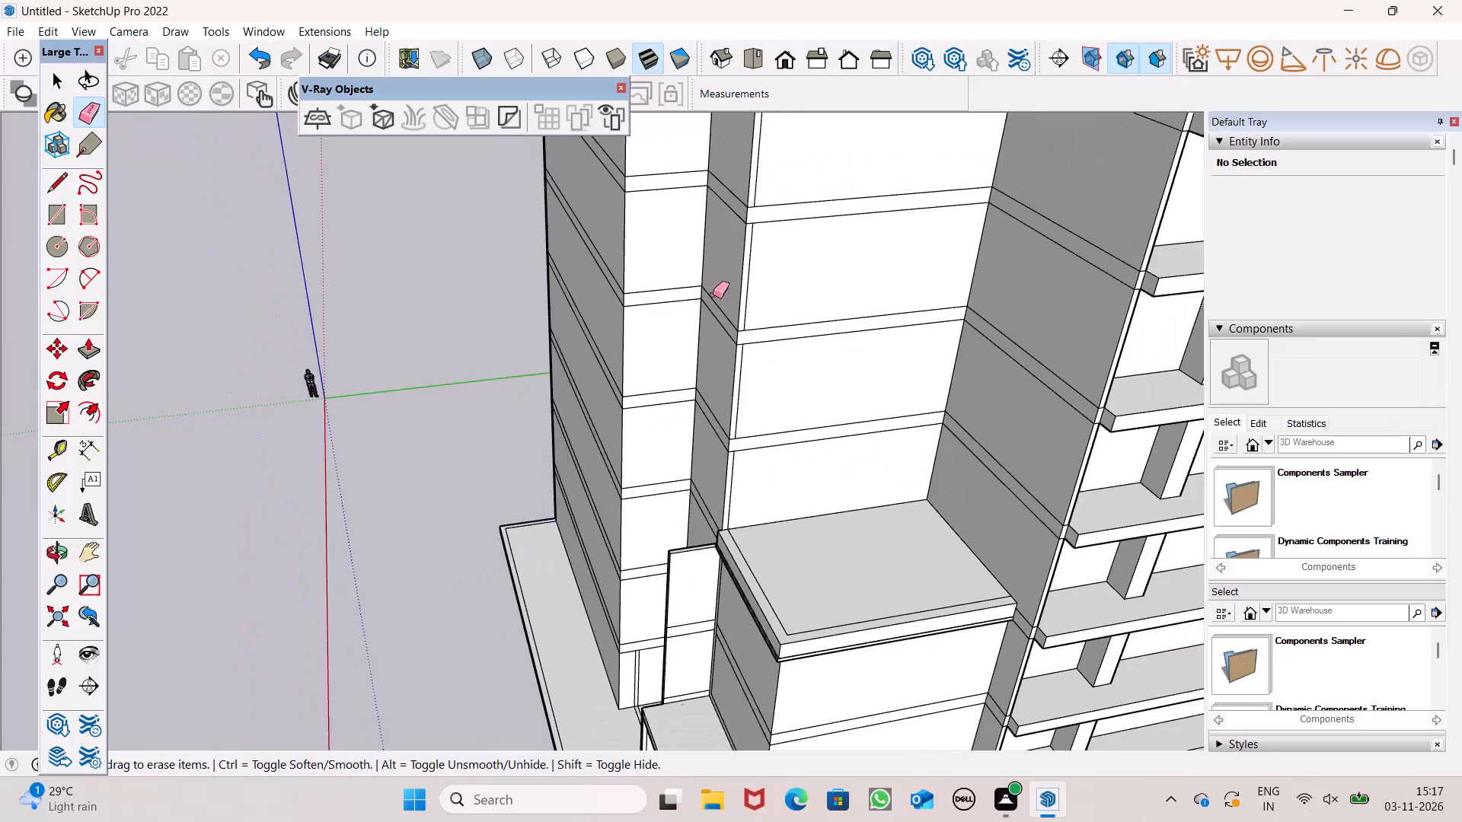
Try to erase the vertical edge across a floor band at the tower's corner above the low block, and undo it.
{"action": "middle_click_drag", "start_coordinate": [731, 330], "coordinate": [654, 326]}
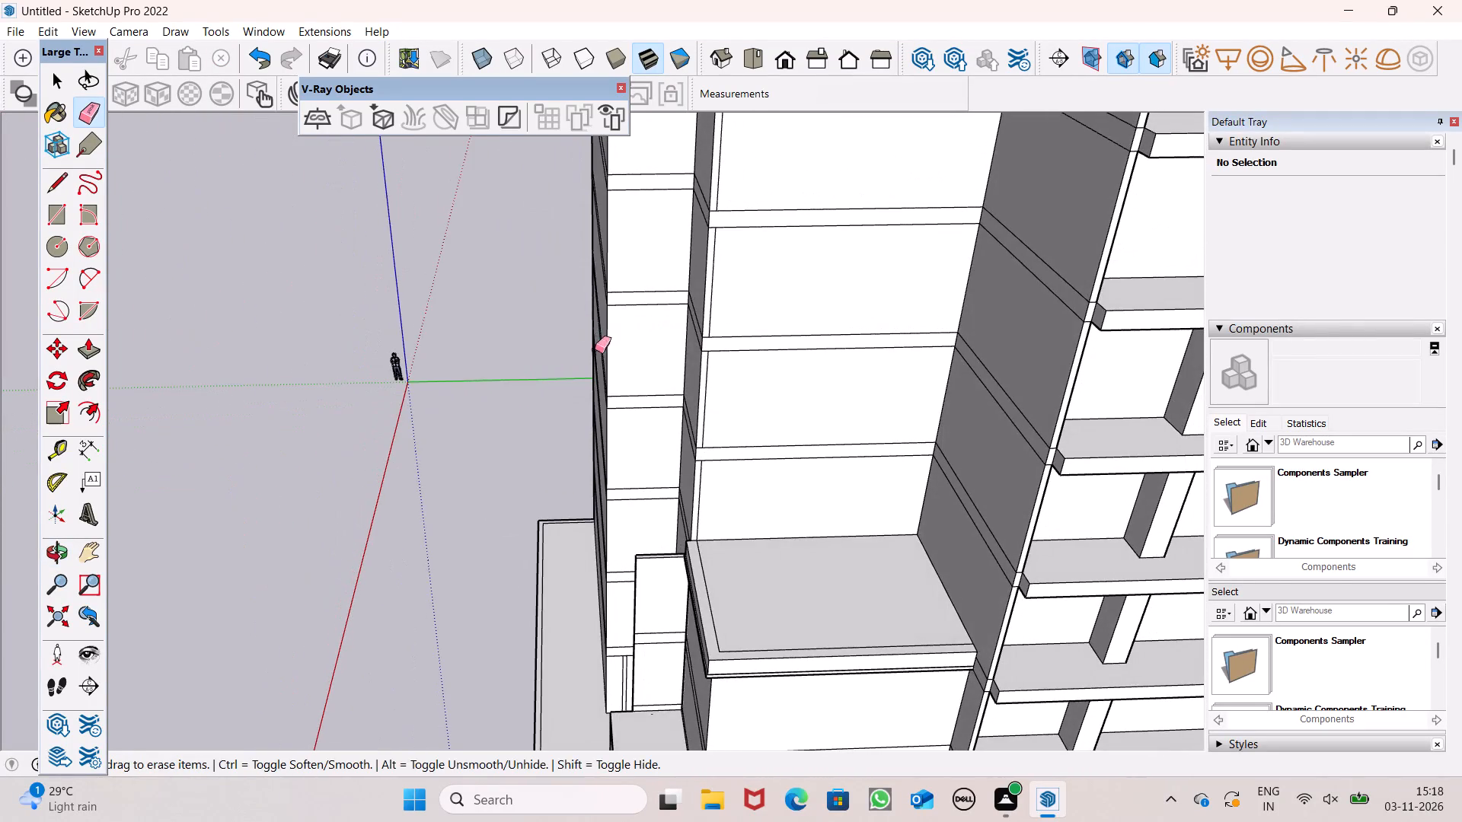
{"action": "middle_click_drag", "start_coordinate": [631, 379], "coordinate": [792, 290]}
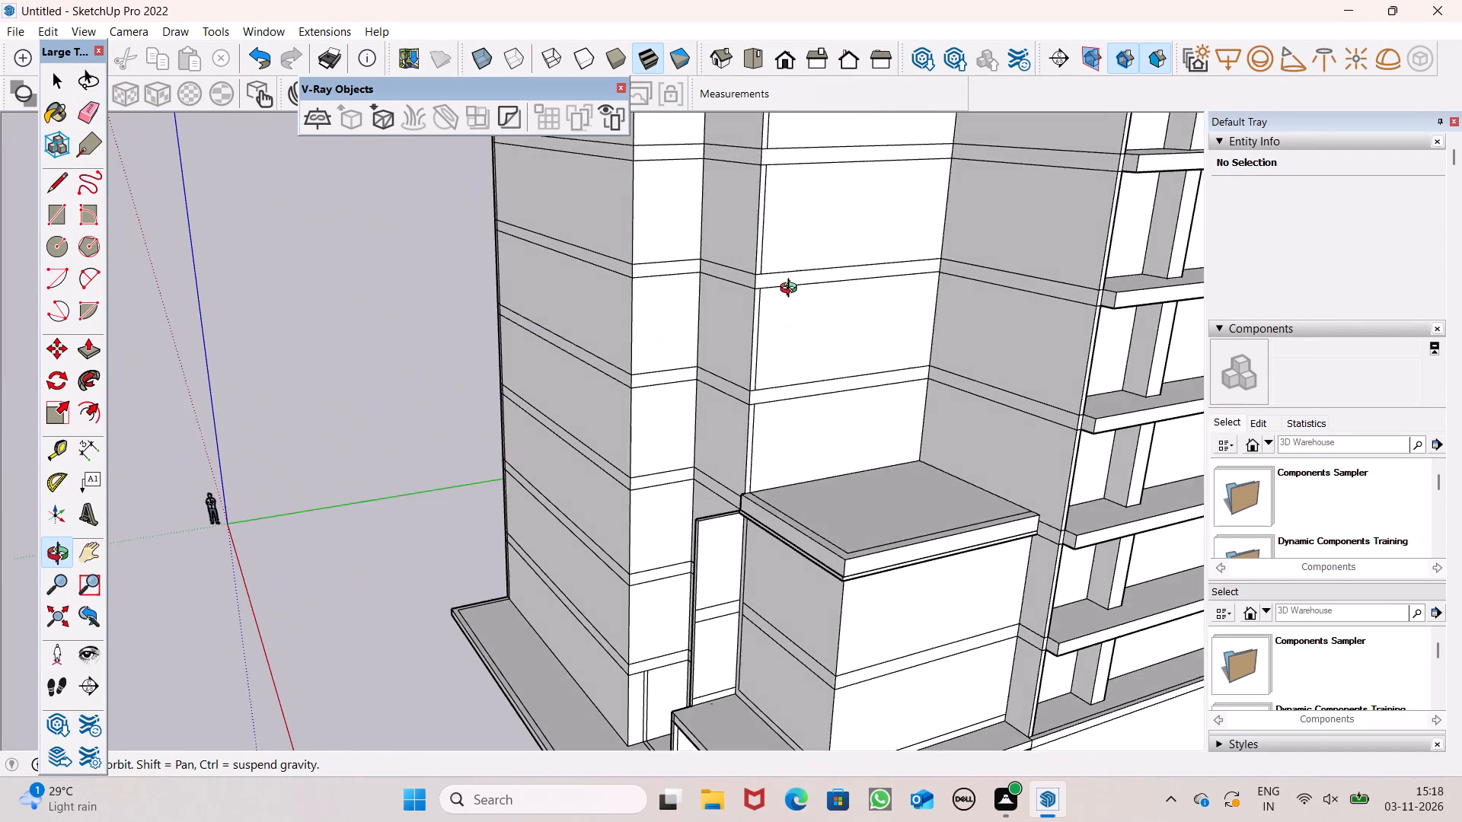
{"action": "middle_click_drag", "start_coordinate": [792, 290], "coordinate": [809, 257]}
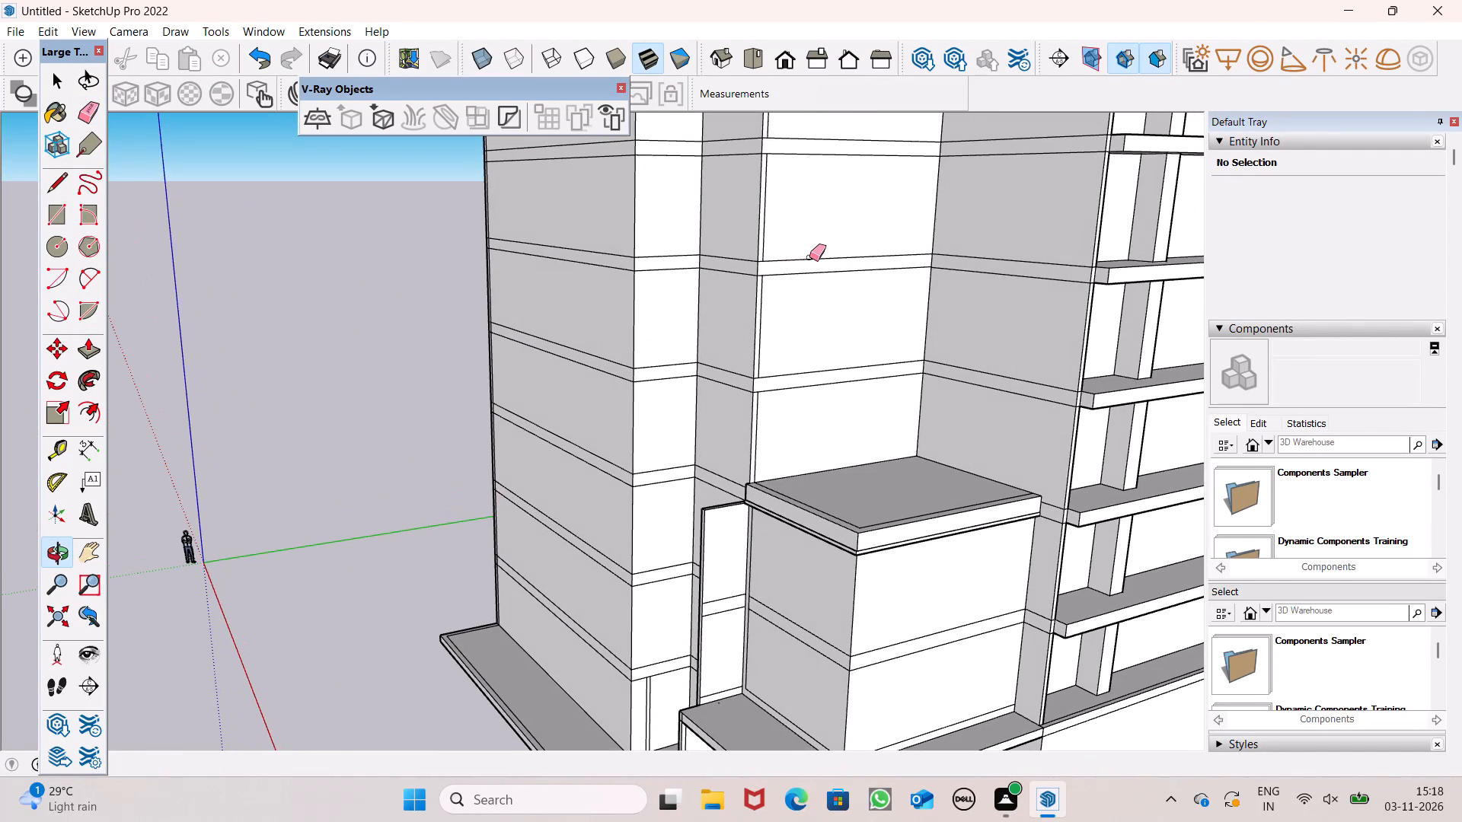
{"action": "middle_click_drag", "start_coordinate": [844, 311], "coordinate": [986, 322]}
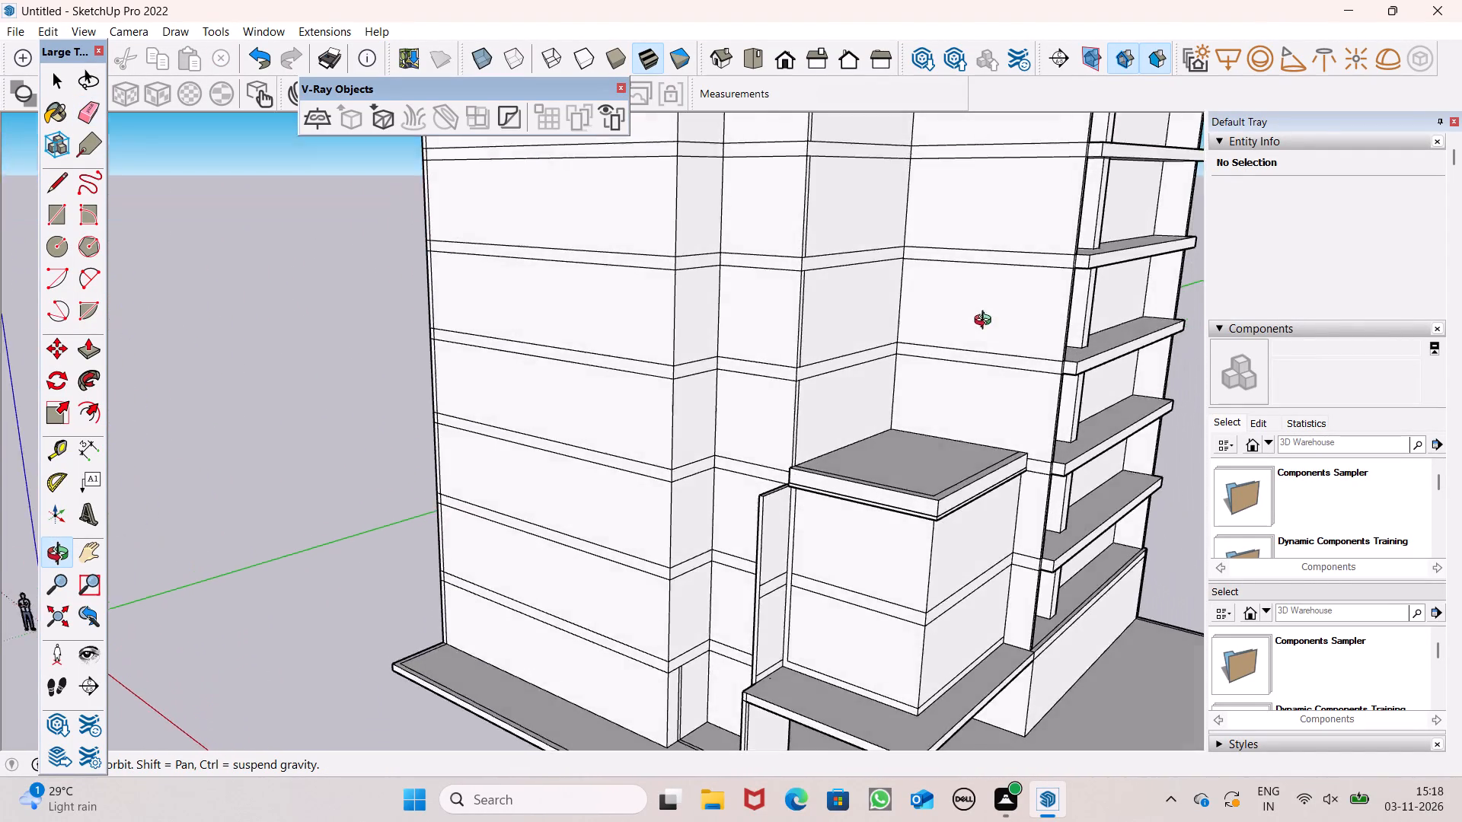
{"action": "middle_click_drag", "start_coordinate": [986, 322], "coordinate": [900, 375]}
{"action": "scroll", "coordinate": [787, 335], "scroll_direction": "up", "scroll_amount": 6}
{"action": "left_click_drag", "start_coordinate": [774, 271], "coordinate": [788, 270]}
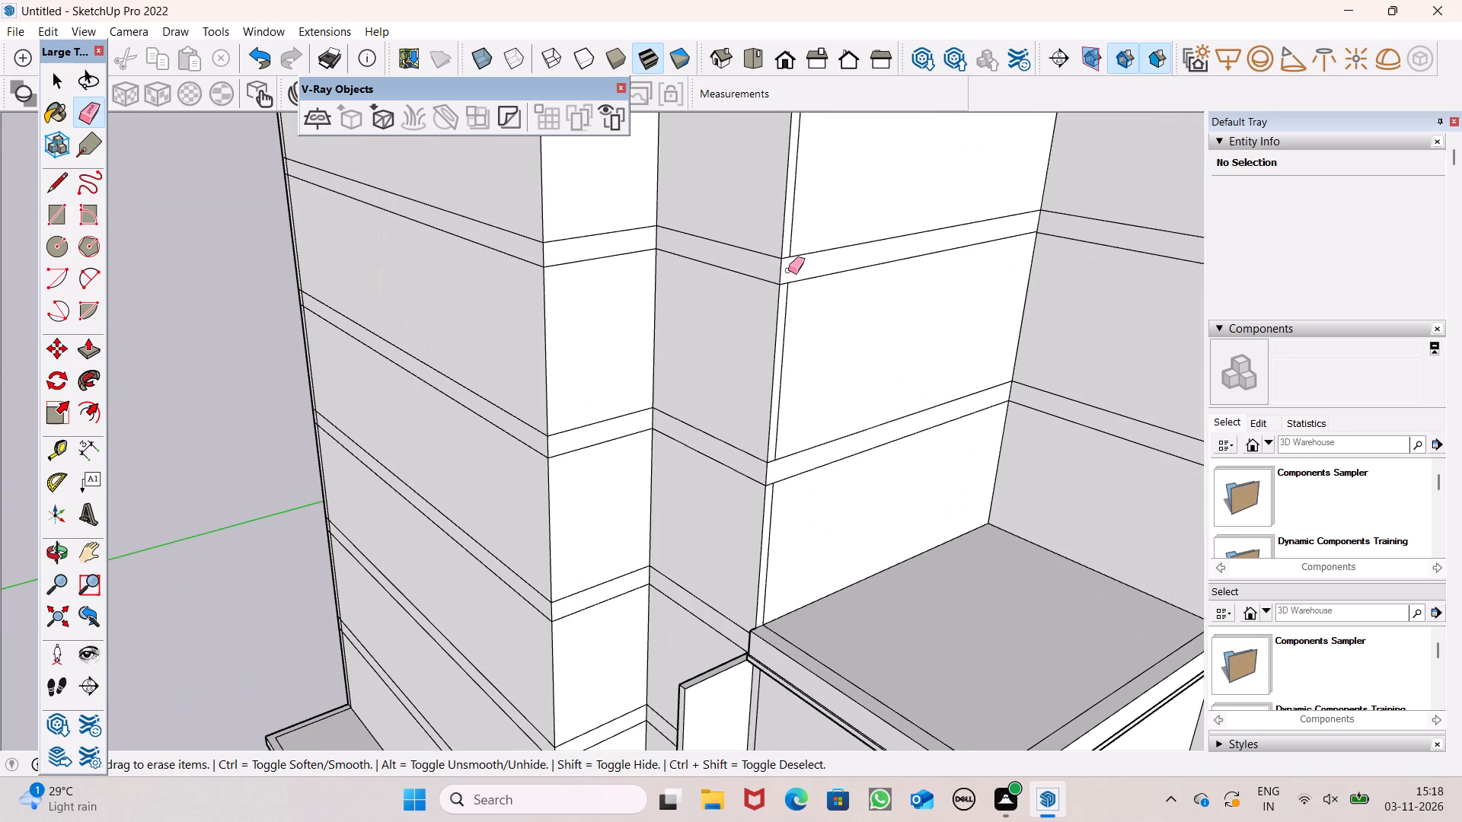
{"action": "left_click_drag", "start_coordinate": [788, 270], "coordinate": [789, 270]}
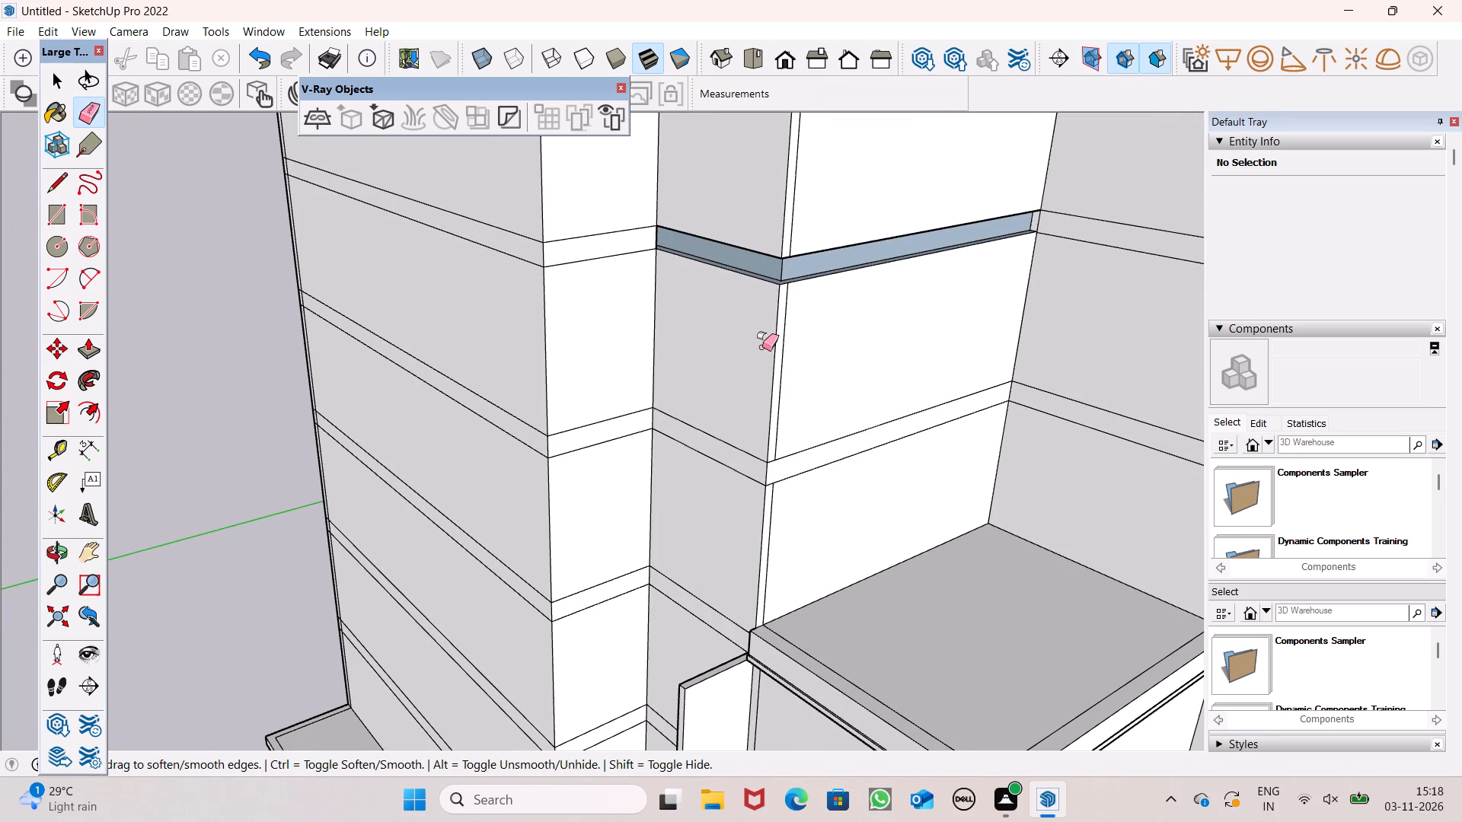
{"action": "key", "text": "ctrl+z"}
Pull the first floor band above the low block outward about 1' 6 1/2" on the side and 2' 1 13/16" on the front.
{"action": "middle_click_drag", "start_coordinate": [780, 382], "coordinate": [723, 411]}
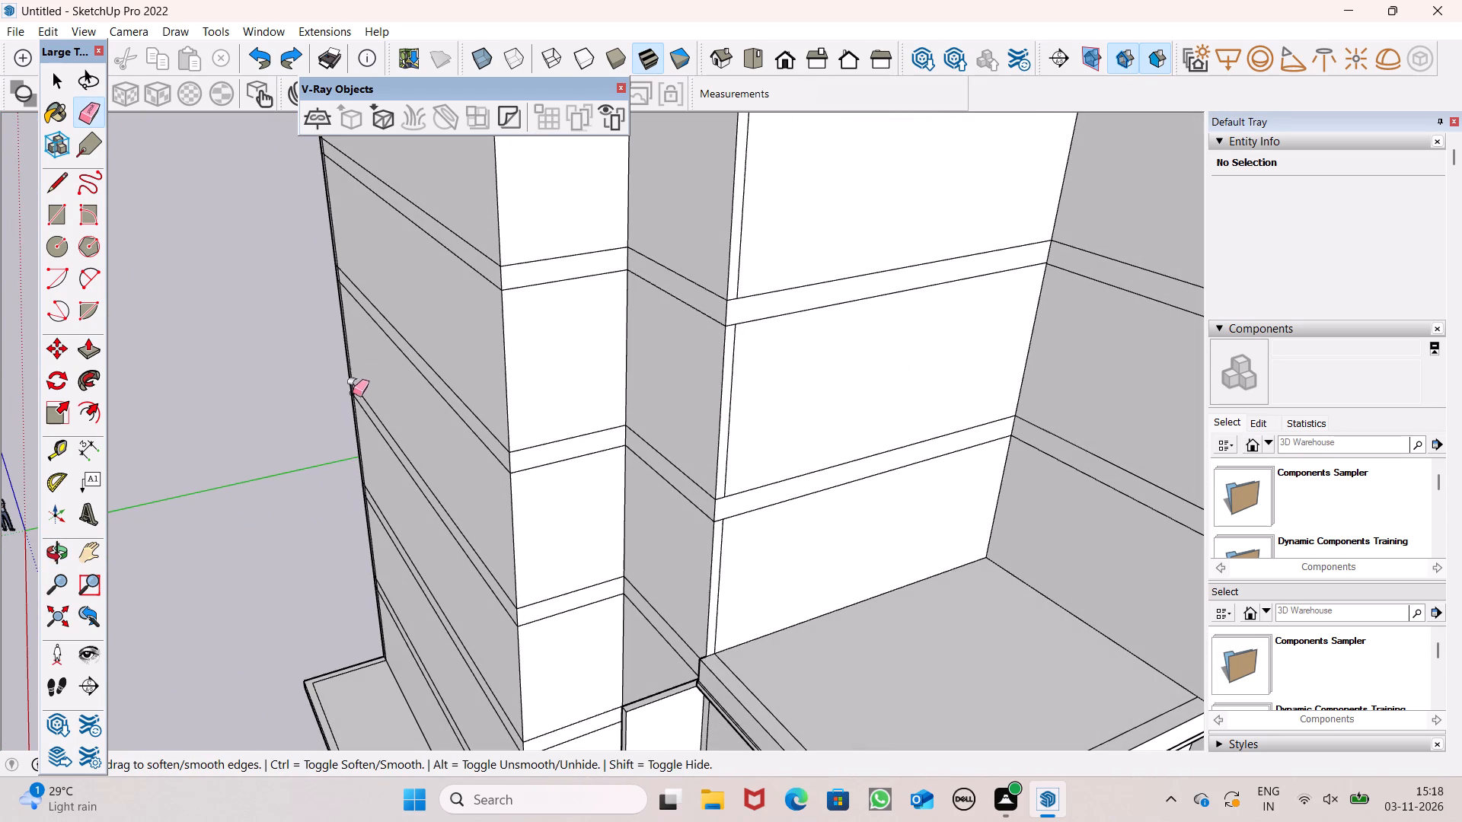
{"action": "left_click", "coordinate": [93, 352]}
{"action": "scroll", "coordinate": [682, 375], "scroll_direction": "down", "scroll_amount": 2}
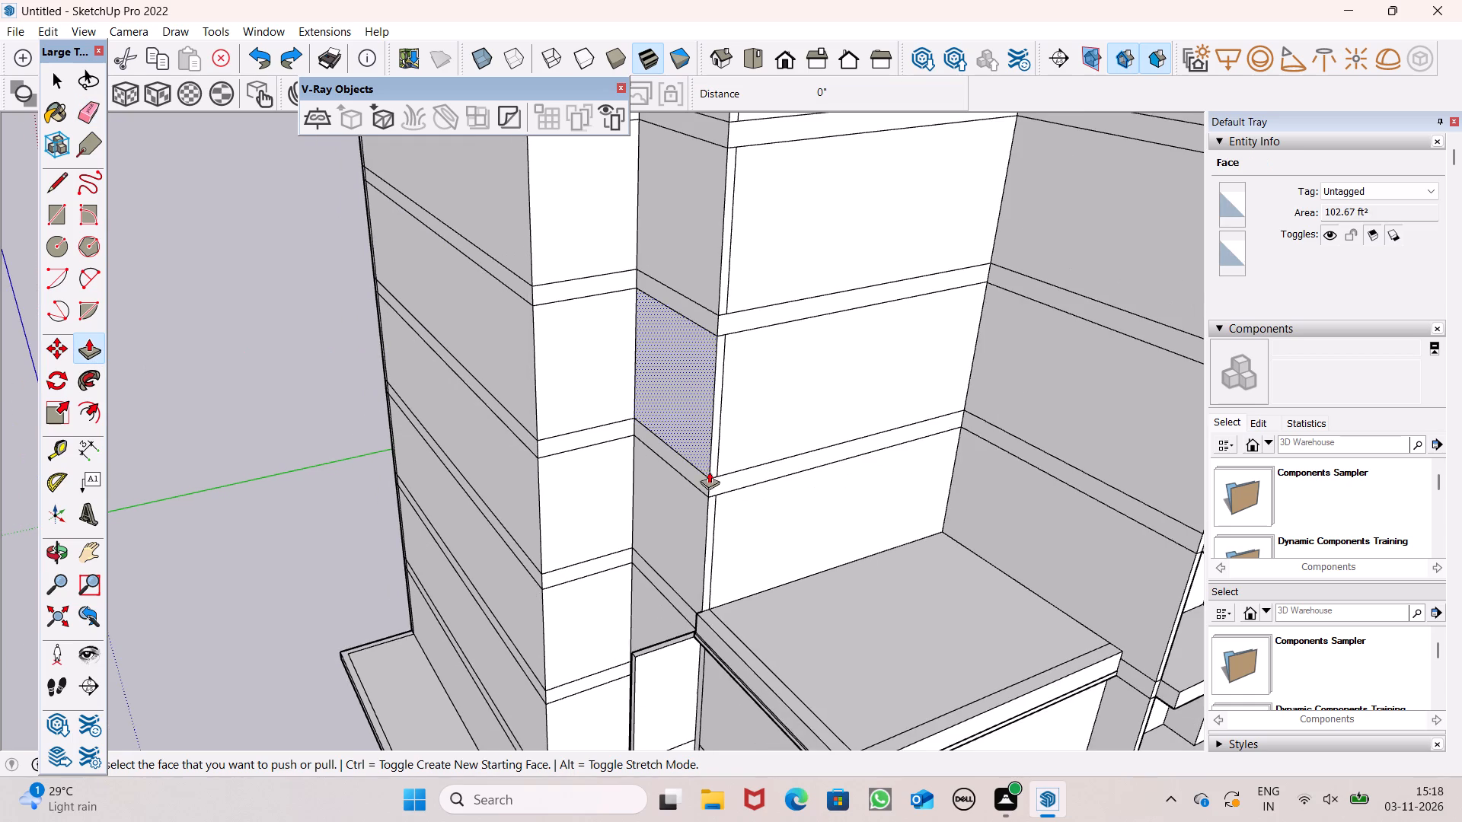
{"action": "scroll", "coordinate": [710, 466], "scroll_direction": "up", "scroll_amount": 1}
{"action": "scroll", "coordinate": [776, 406], "scroll_direction": "down", "scroll_amount": 1}
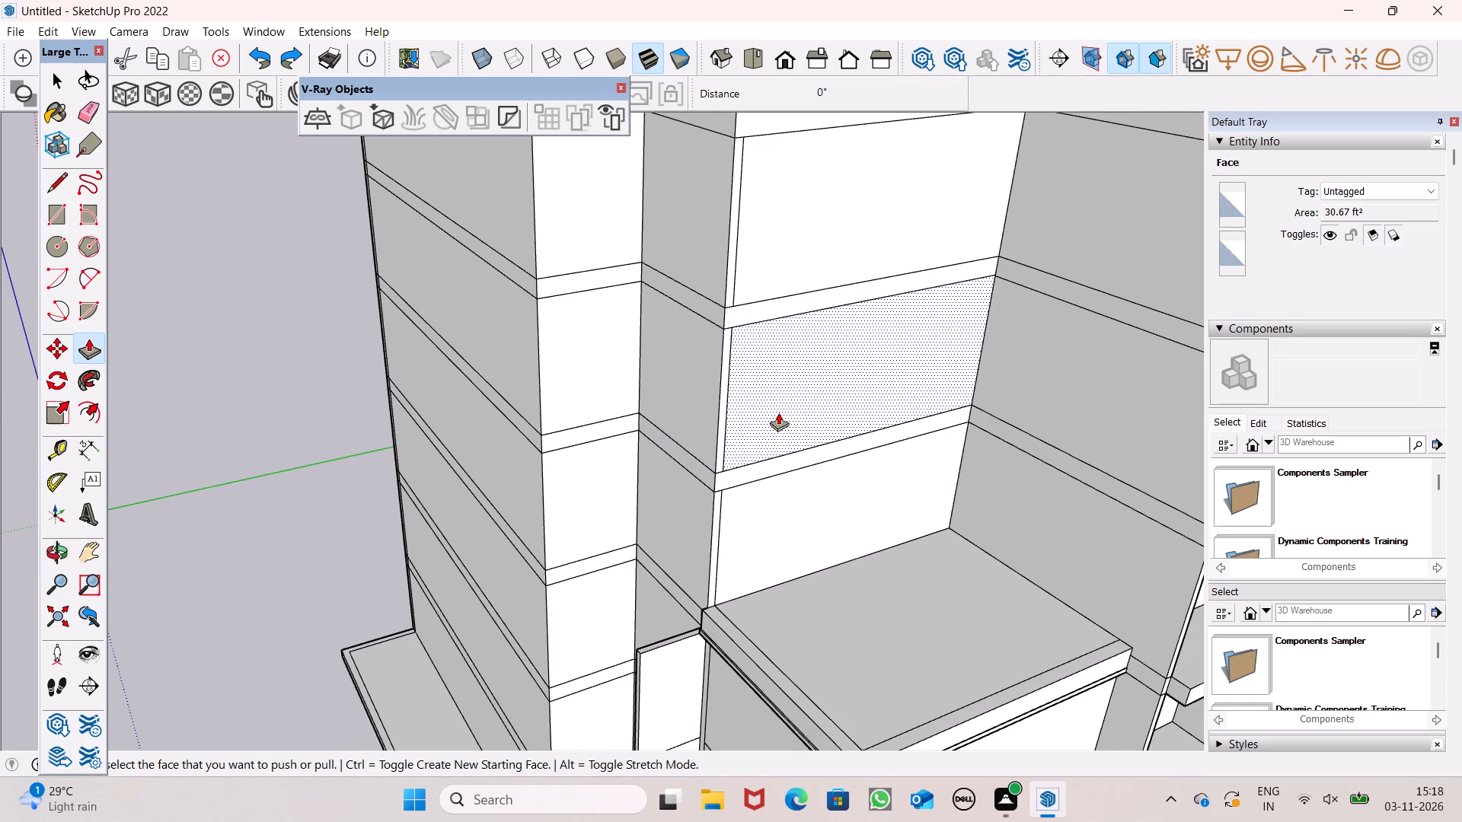
{"action": "scroll", "coordinate": [778, 413], "scroll_direction": "down", "scroll_amount": 1}
{"action": "middle_click_drag", "start_coordinate": [737, 577], "coordinate": [764, 640]}
{"action": "scroll", "coordinate": [752, 442], "scroll_direction": "down", "scroll_amount": 1}
{"action": "middle_click_drag", "start_coordinate": [775, 505], "coordinate": [805, 403]}
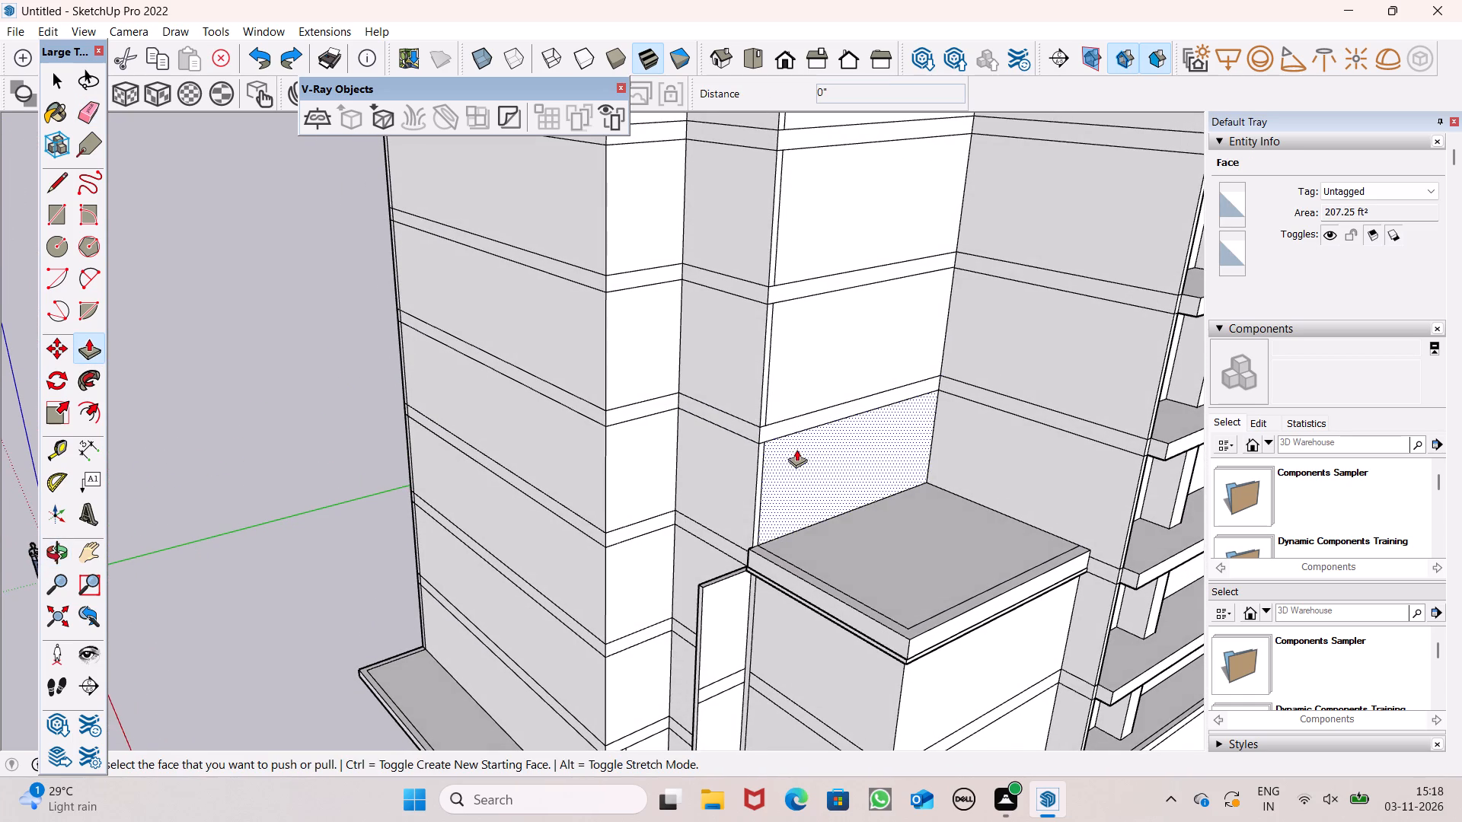
{"action": "scroll", "coordinate": [794, 453], "scroll_direction": "up", "scroll_amount": 1}
{"action": "left_click_drag", "start_coordinate": [723, 420], "coordinate": [709, 432]}
{"action": "left_click_drag", "start_coordinate": [752, 429], "coordinate": [773, 440]}
{"action": "scroll", "coordinate": [723, 348], "scroll_direction": "down", "scroll_amount": 1}
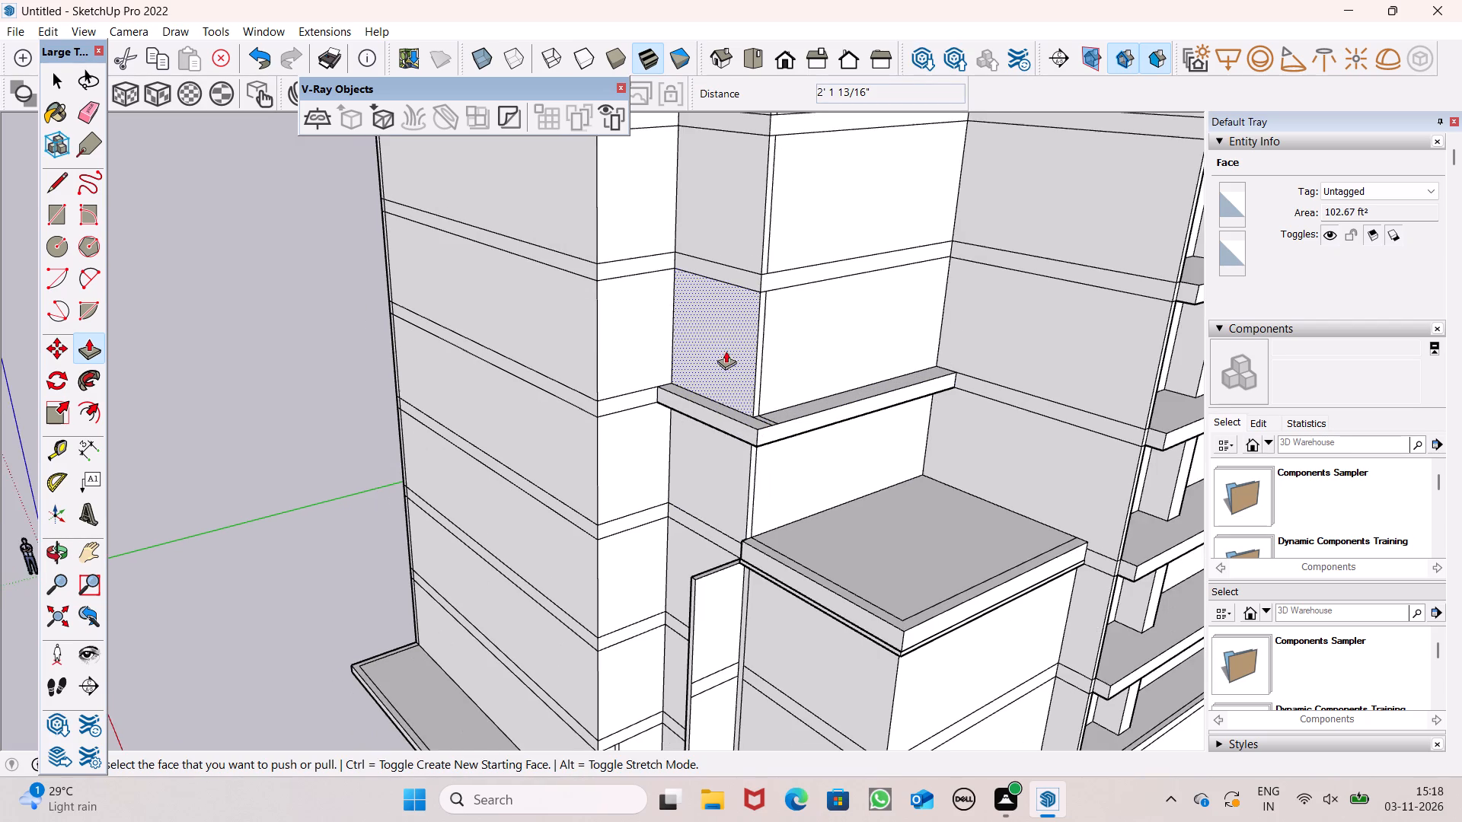
Pull the next floor band up outward to match, about 1' 6 1/2" on the side and 2' 1 13/16" on the front.
{"action": "middle_click_drag", "start_coordinate": [773, 387], "coordinate": [758, 543]}
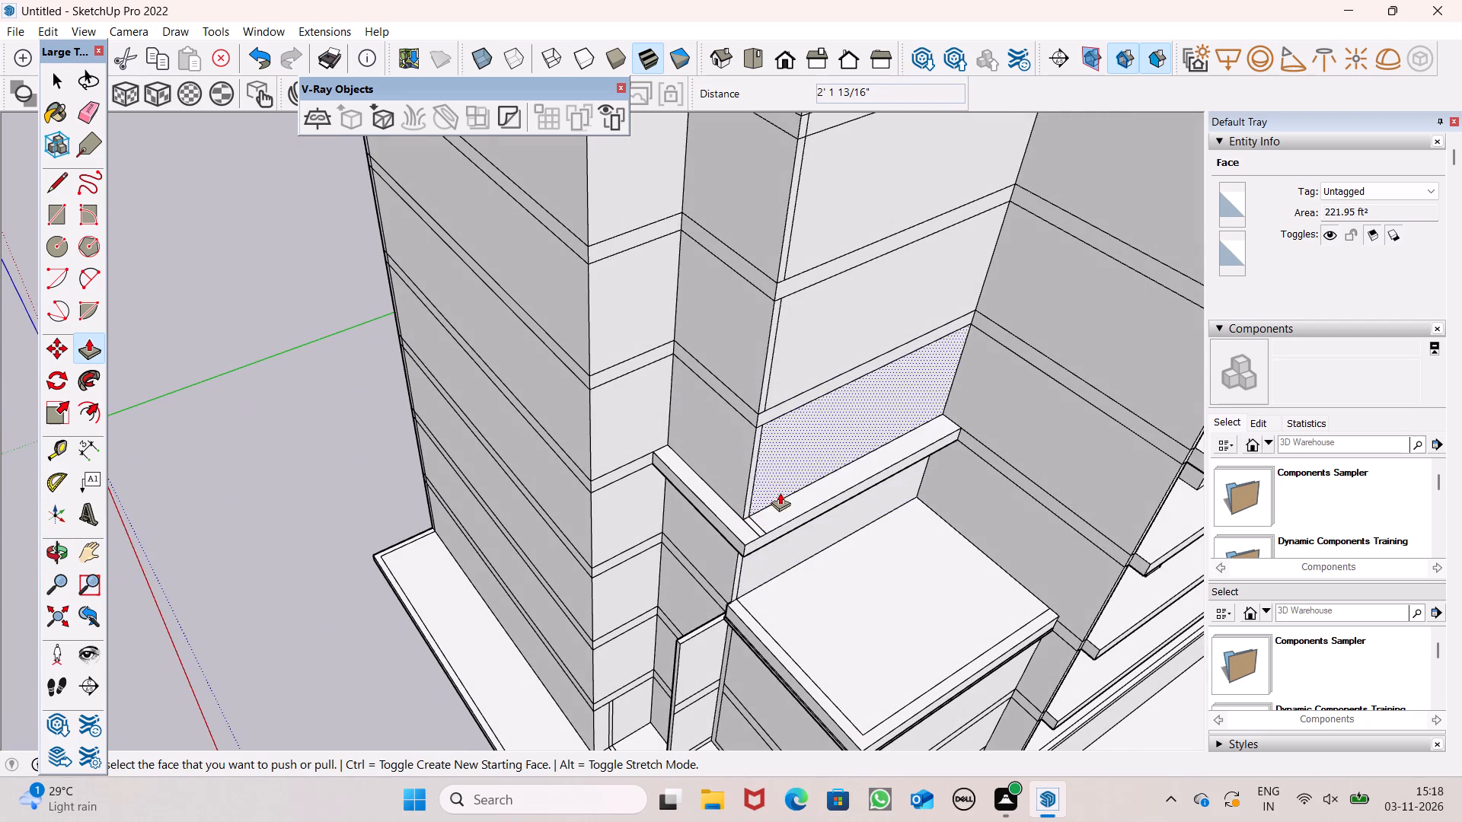
{"action": "scroll", "coordinate": [742, 419], "scroll_direction": "up", "scroll_amount": 2}
{"action": "left_click_drag", "start_coordinate": [739, 407], "coordinate": [714, 541]}
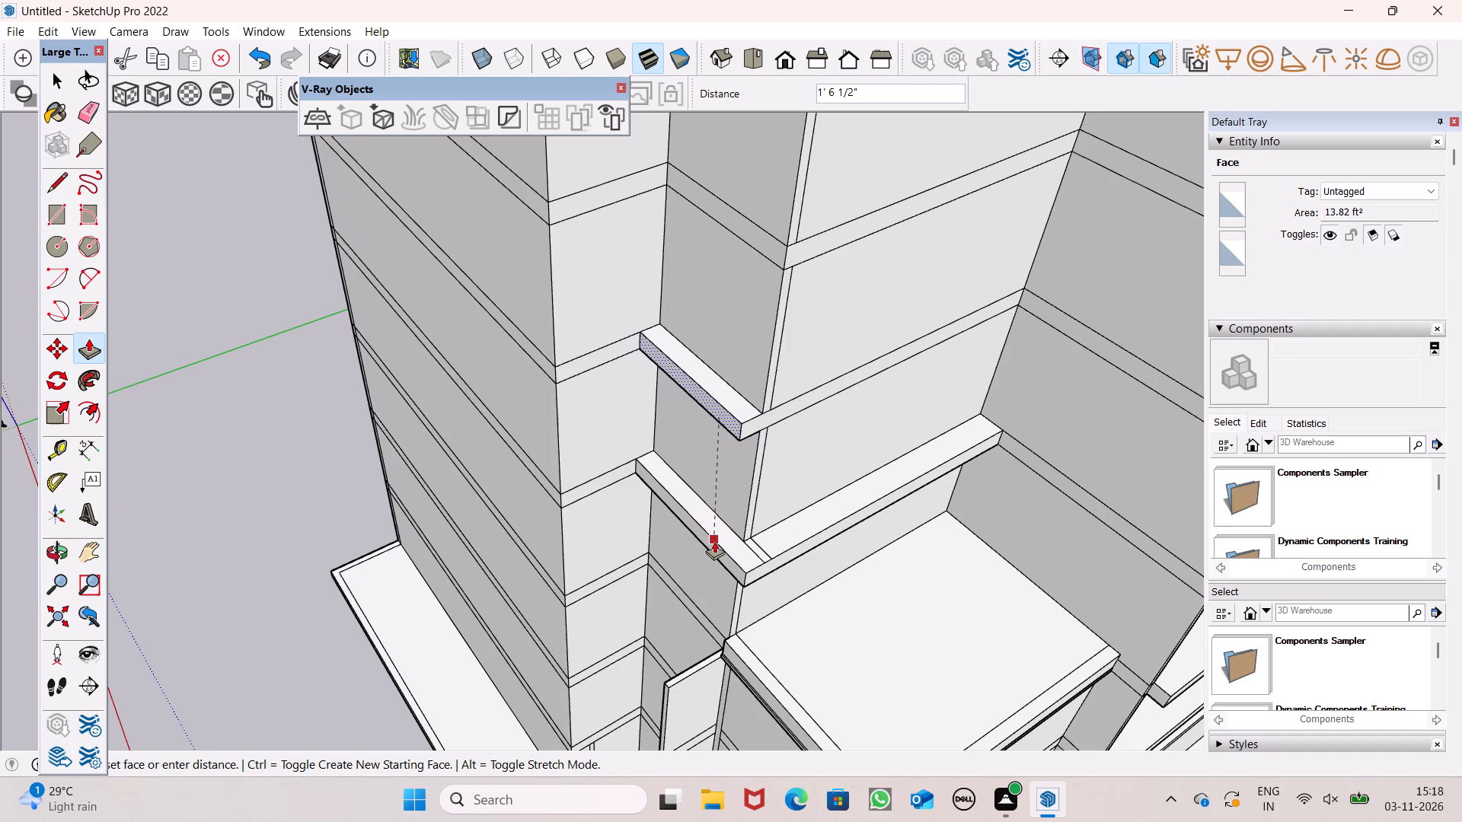
{"action": "left_click_drag", "start_coordinate": [714, 541], "coordinate": [712, 543]}
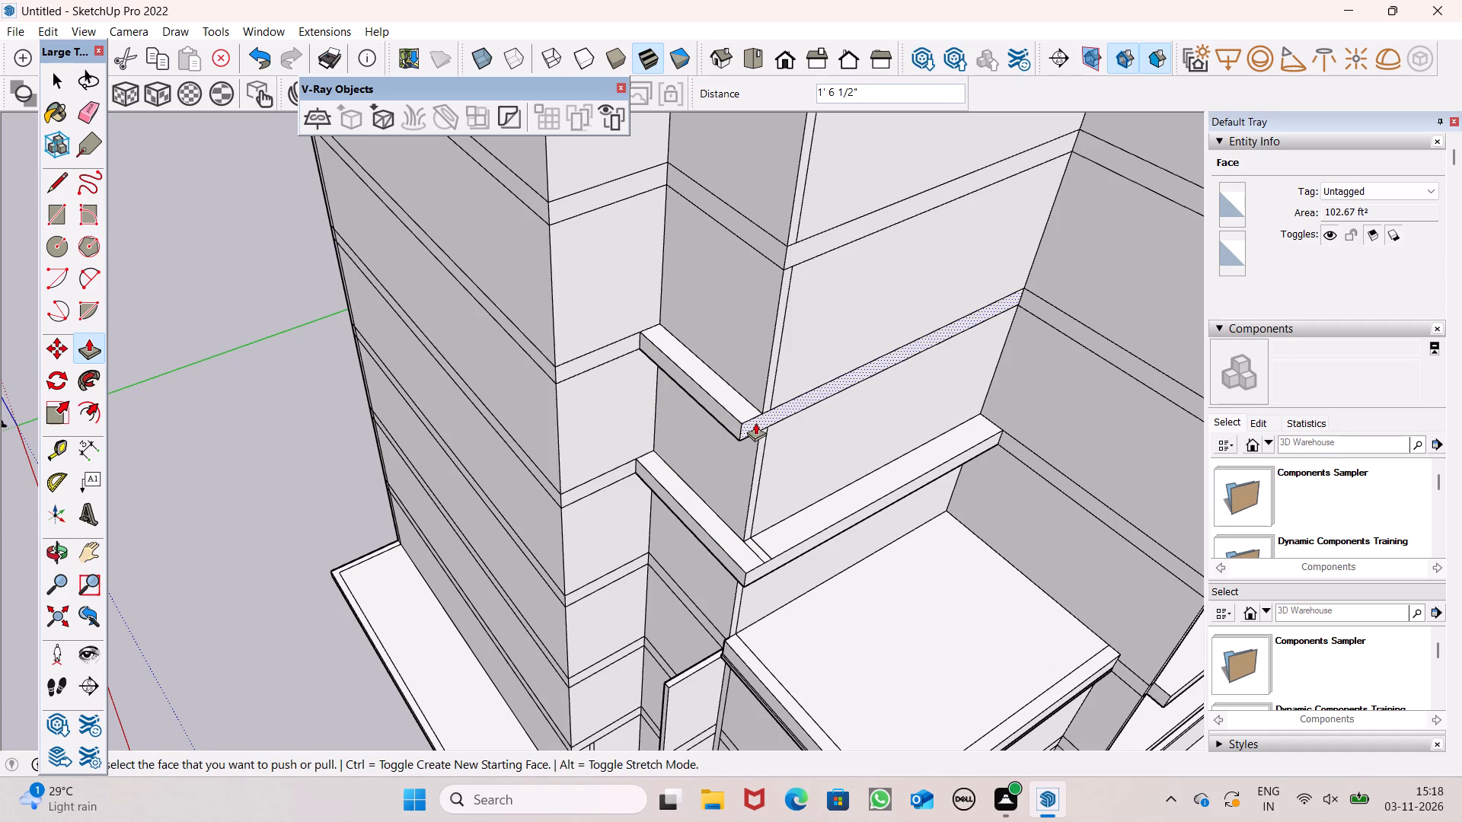
{"action": "left_click_drag", "start_coordinate": [756, 422], "coordinate": [783, 555], "text": "ctrl"}
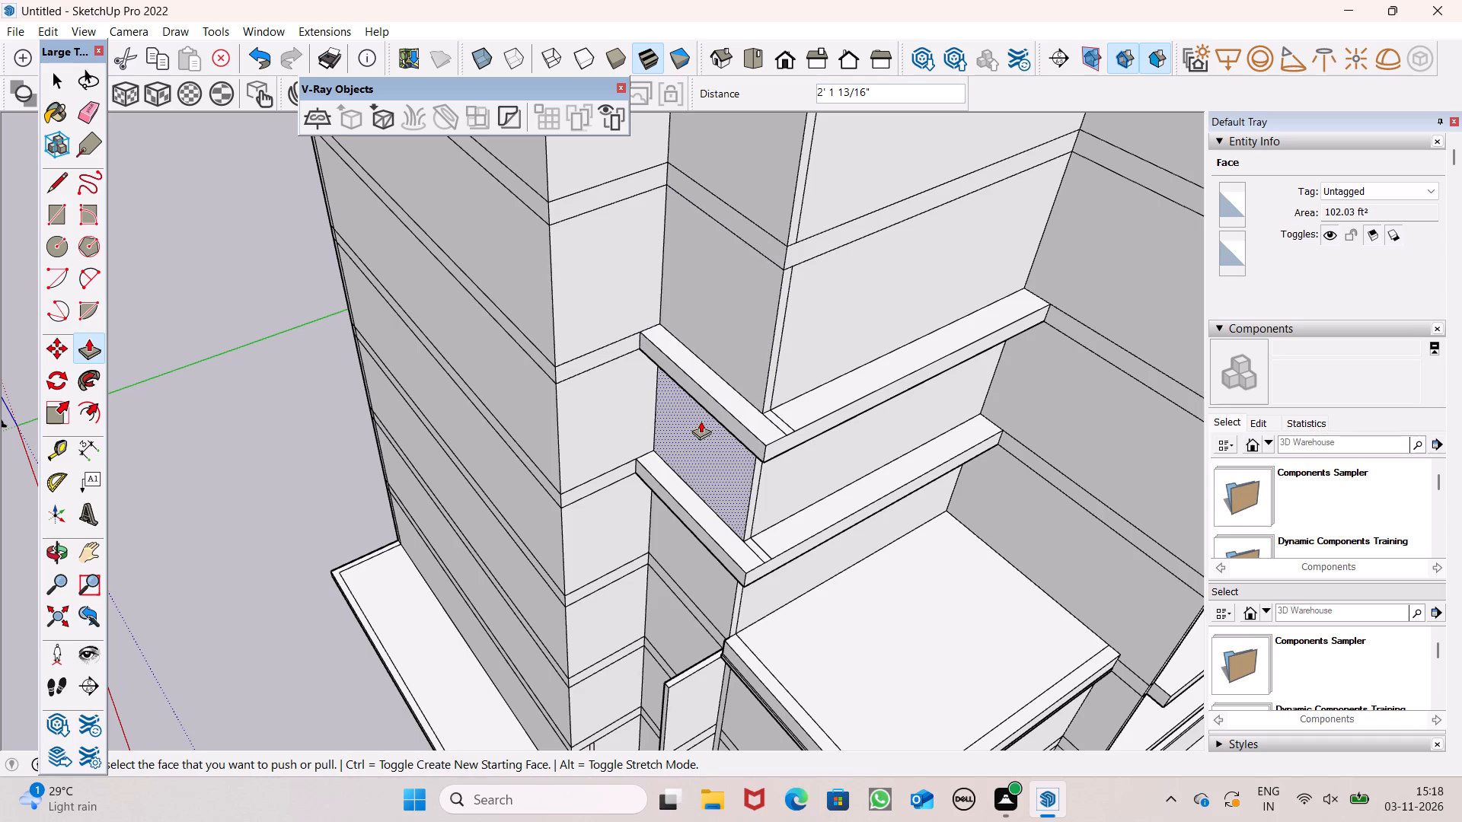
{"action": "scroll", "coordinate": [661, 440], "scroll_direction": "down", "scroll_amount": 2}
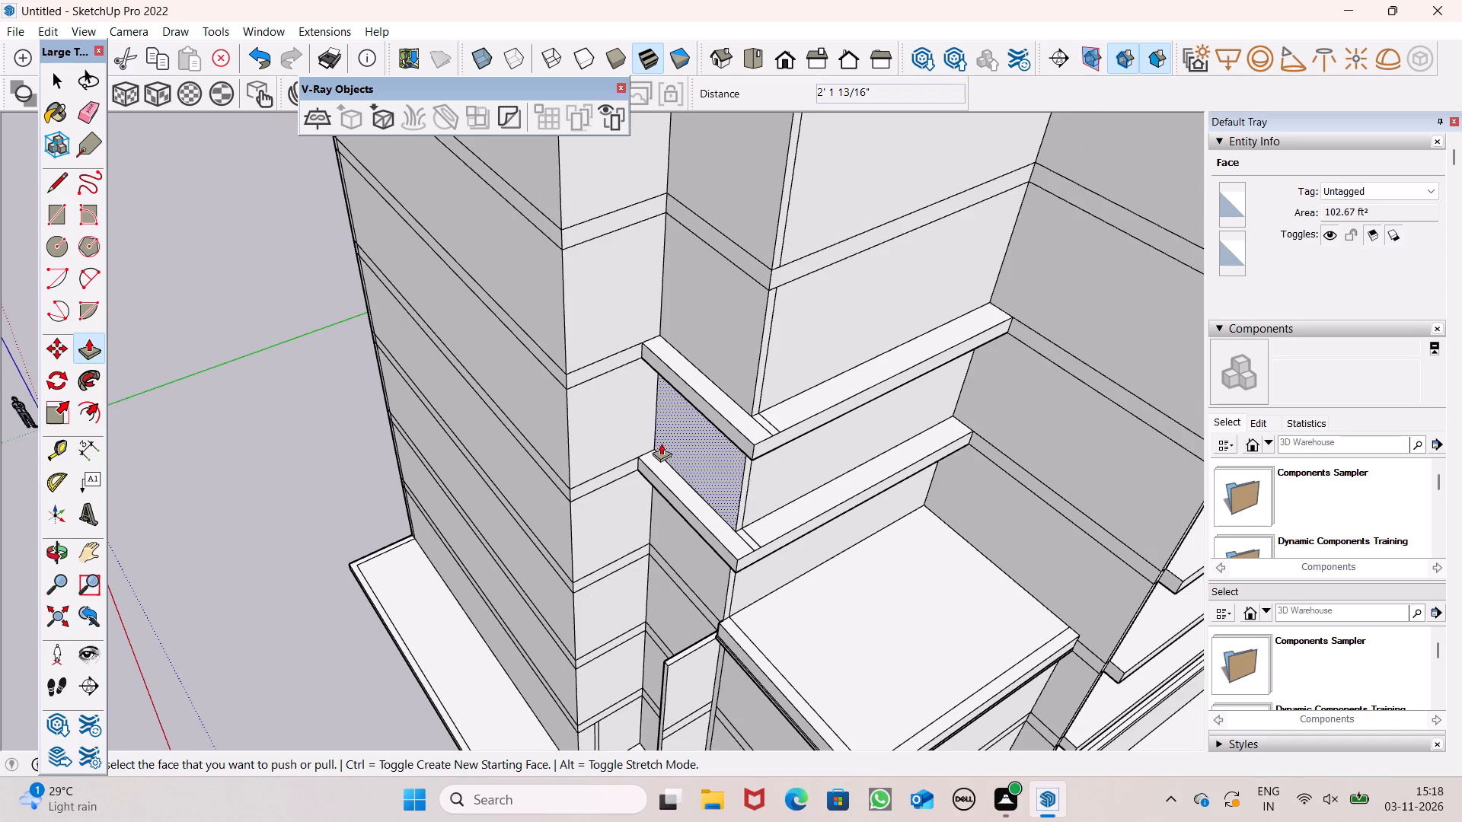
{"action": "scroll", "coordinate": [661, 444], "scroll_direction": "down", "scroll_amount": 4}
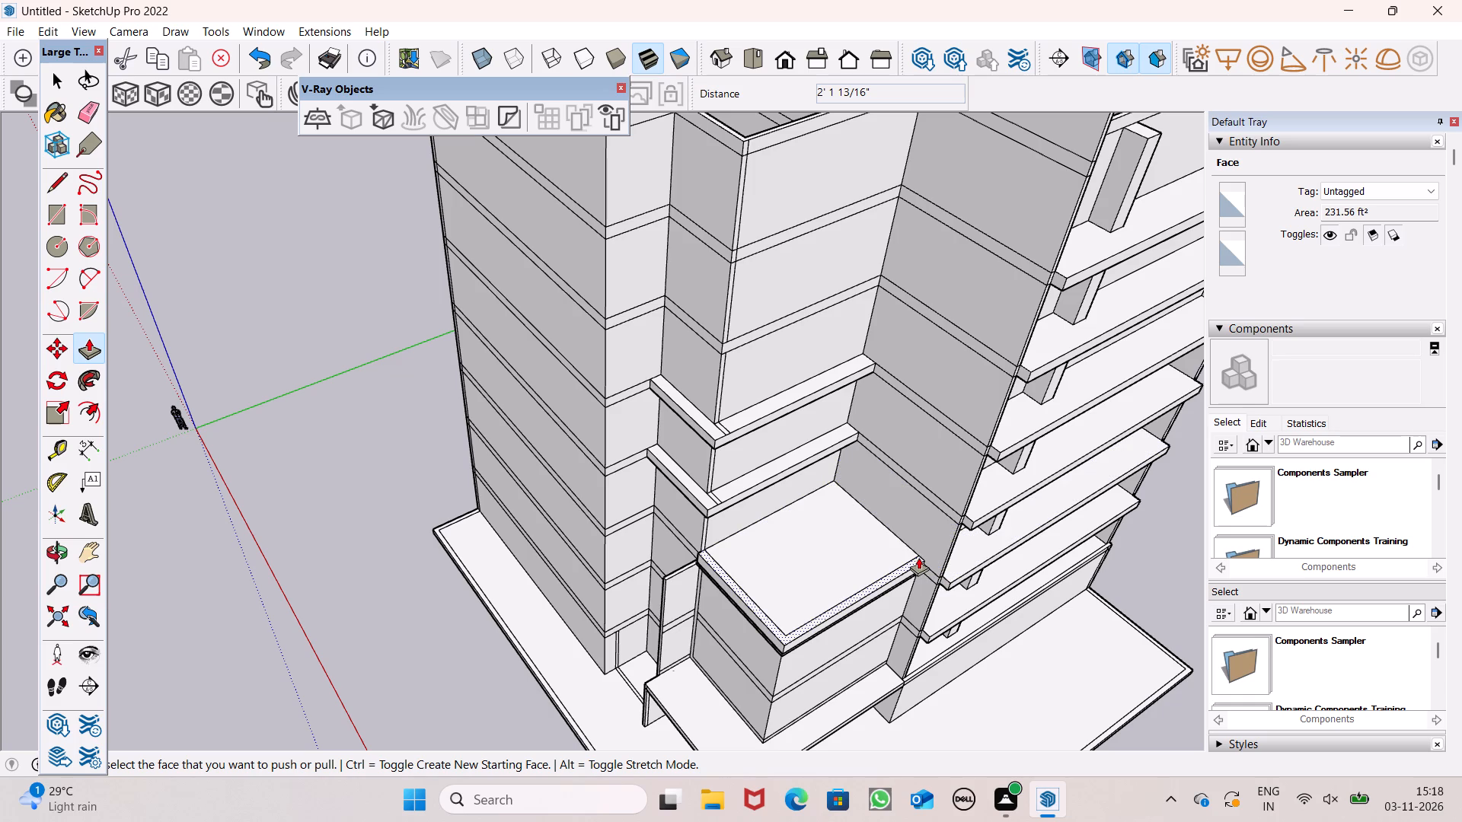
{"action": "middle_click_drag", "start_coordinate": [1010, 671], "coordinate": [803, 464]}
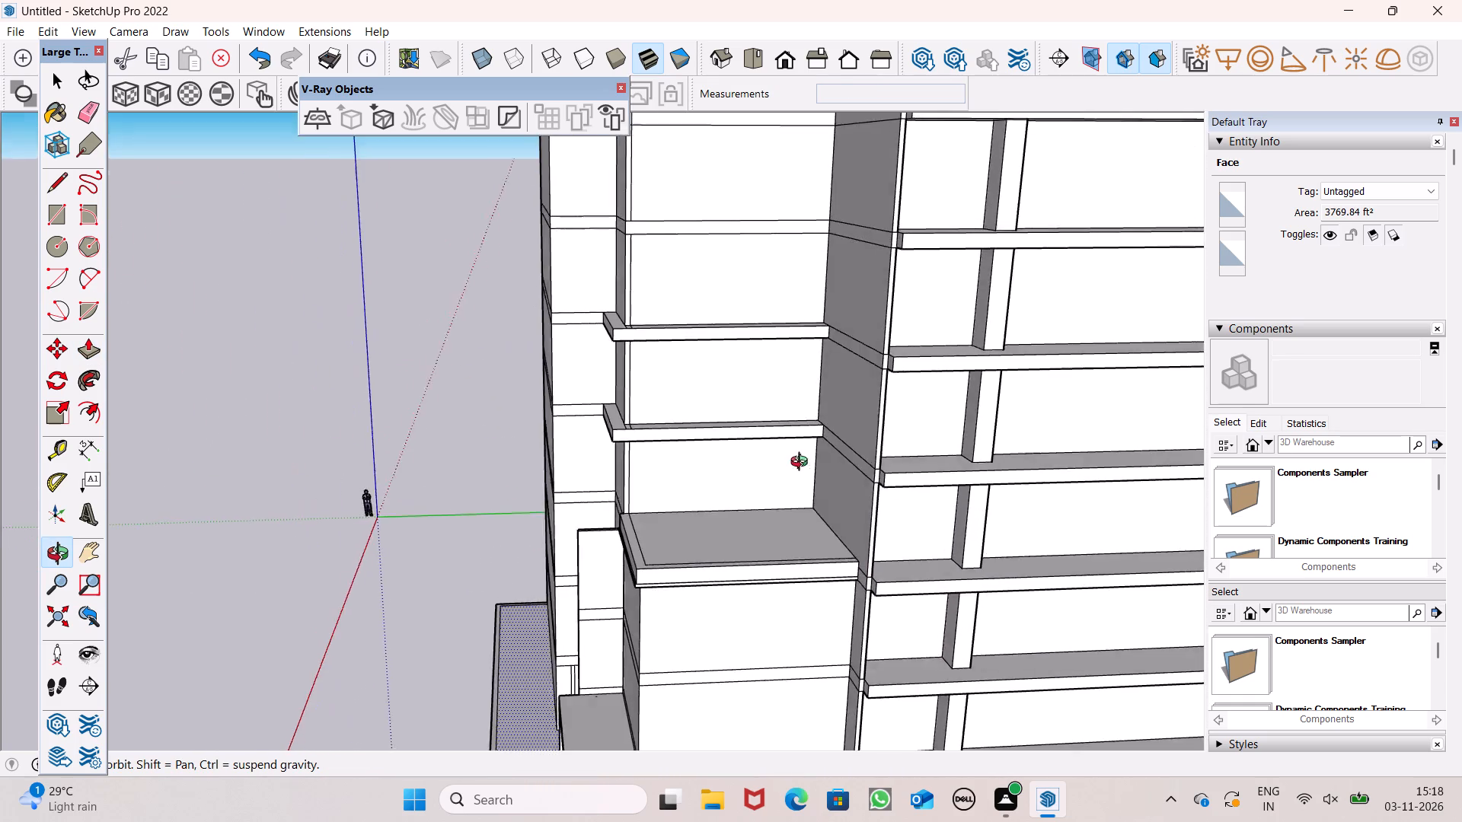
Pull the thin strip under the low block's parapet outward about 9 3/8" along the front.
{"action": "middle_click_drag", "start_coordinate": [803, 464], "coordinate": [1057, 457]}
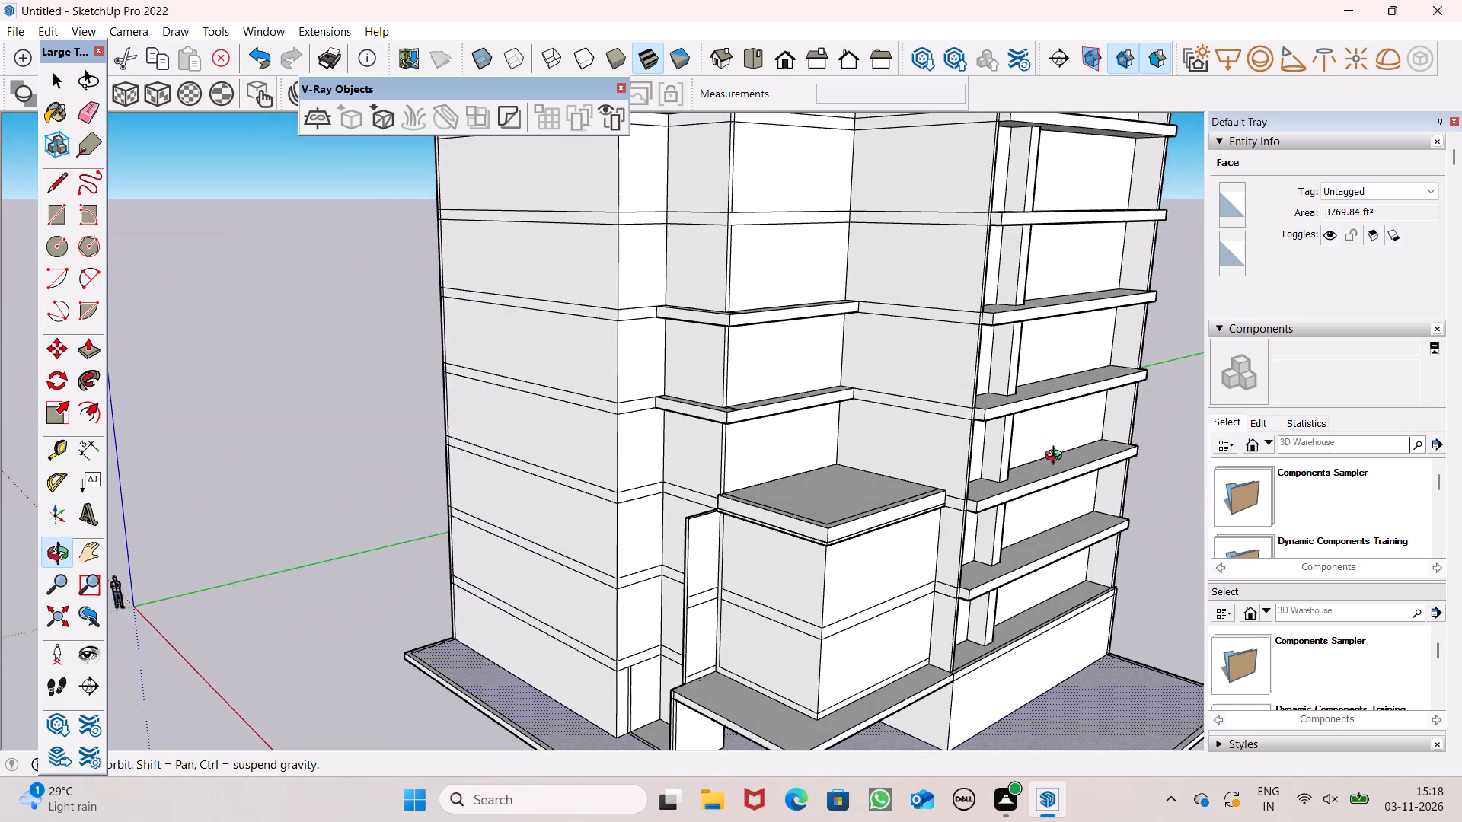
{"action": "middle_click_drag", "start_coordinate": [1057, 457], "coordinate": [1058, 460]}
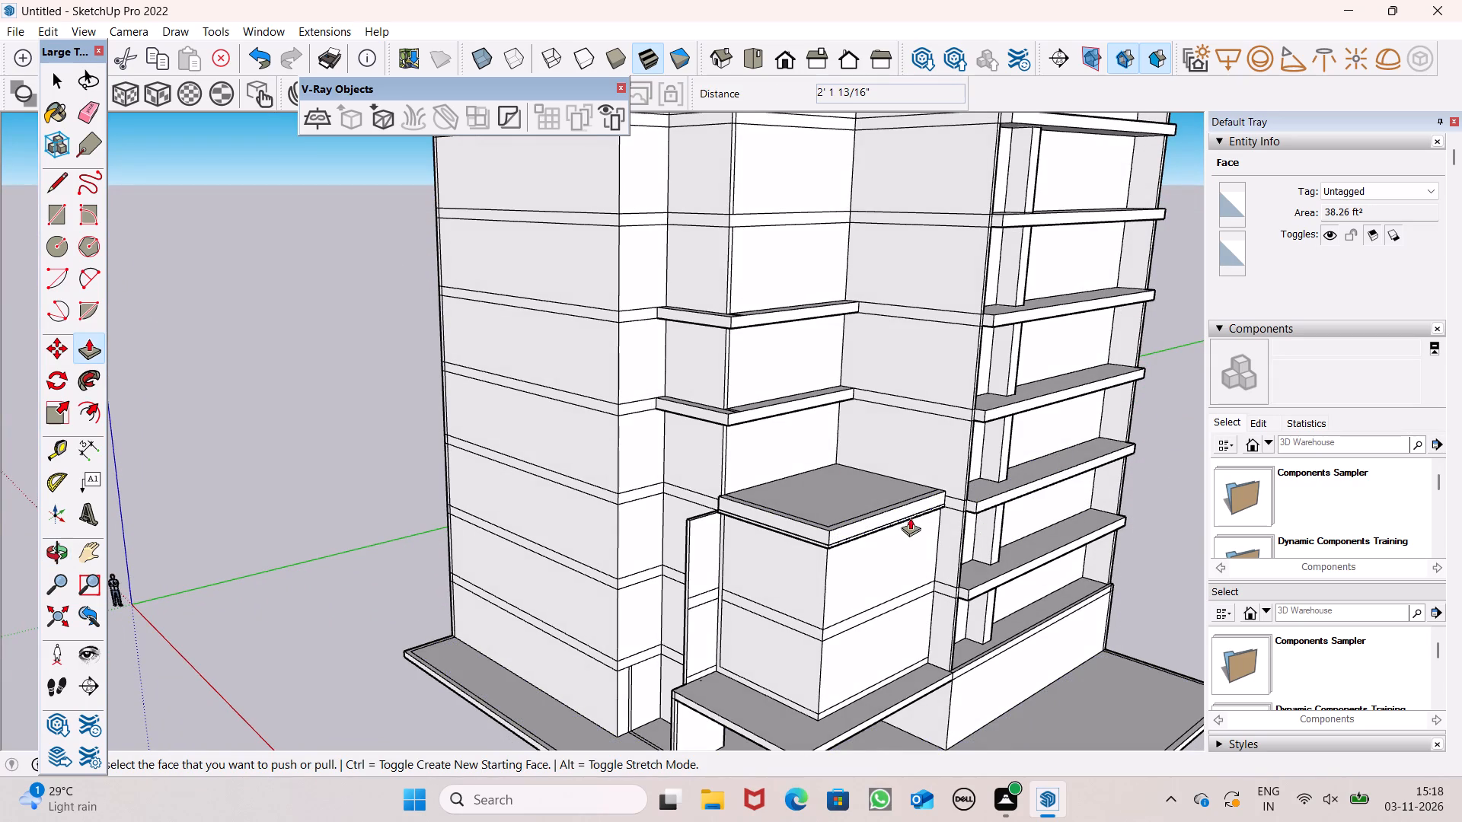
{"action": "scroll", "coordinate": [918, 520], "scroll_direction": "up", "scroll_amount": 1}
{"action": "scroll", "coordinate": [867, 542], "scroll_direction": "down", "scroll_amount": 5}
{"action": "middle_click_drag", "start_coordinate": [871, 571], "coordinate": [982, 570]}
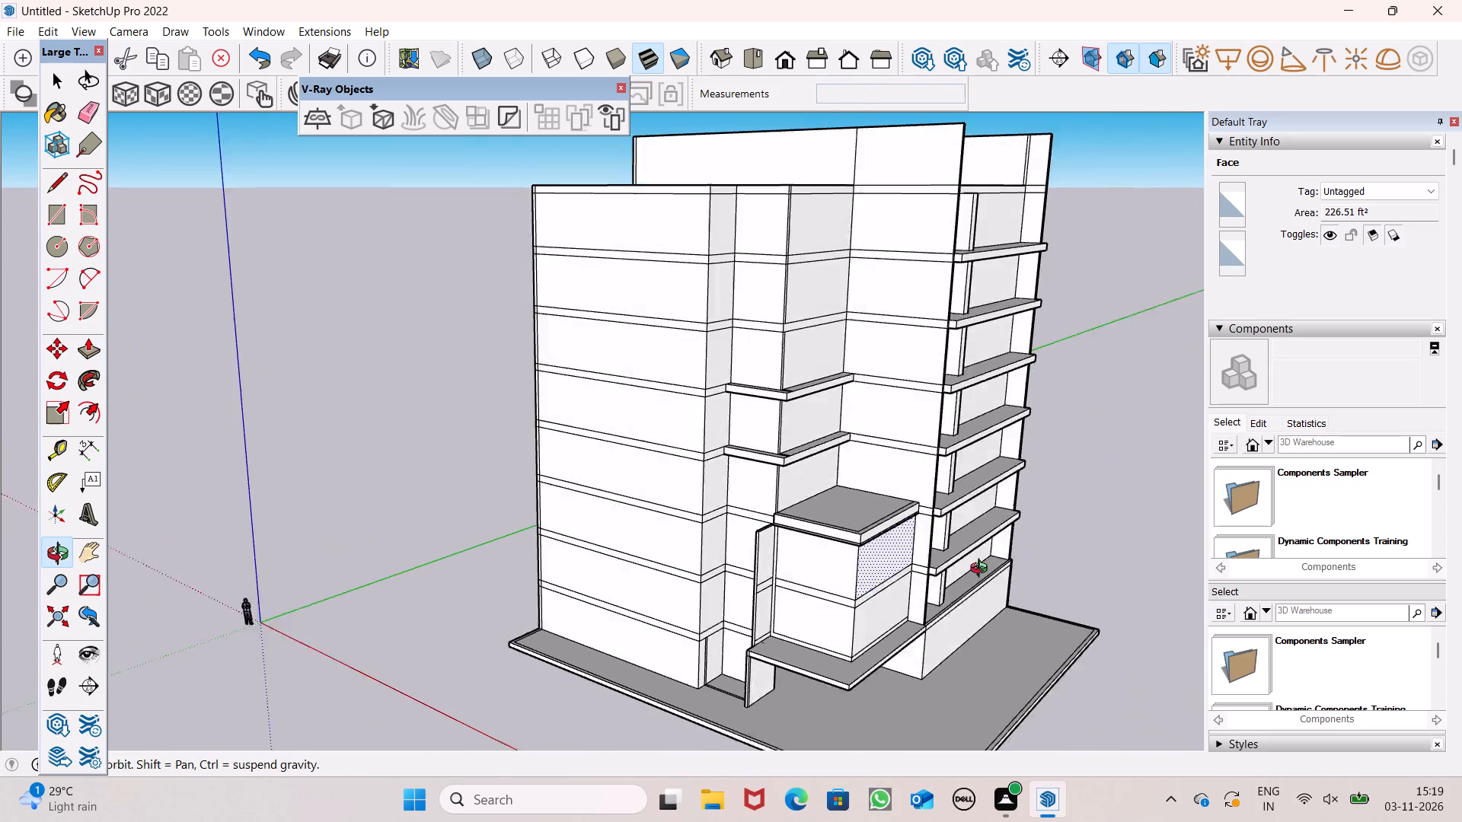
{"action": "middle_click_drag", "start_coordinate": [982, 570], "coordinate": [1001, 574]}
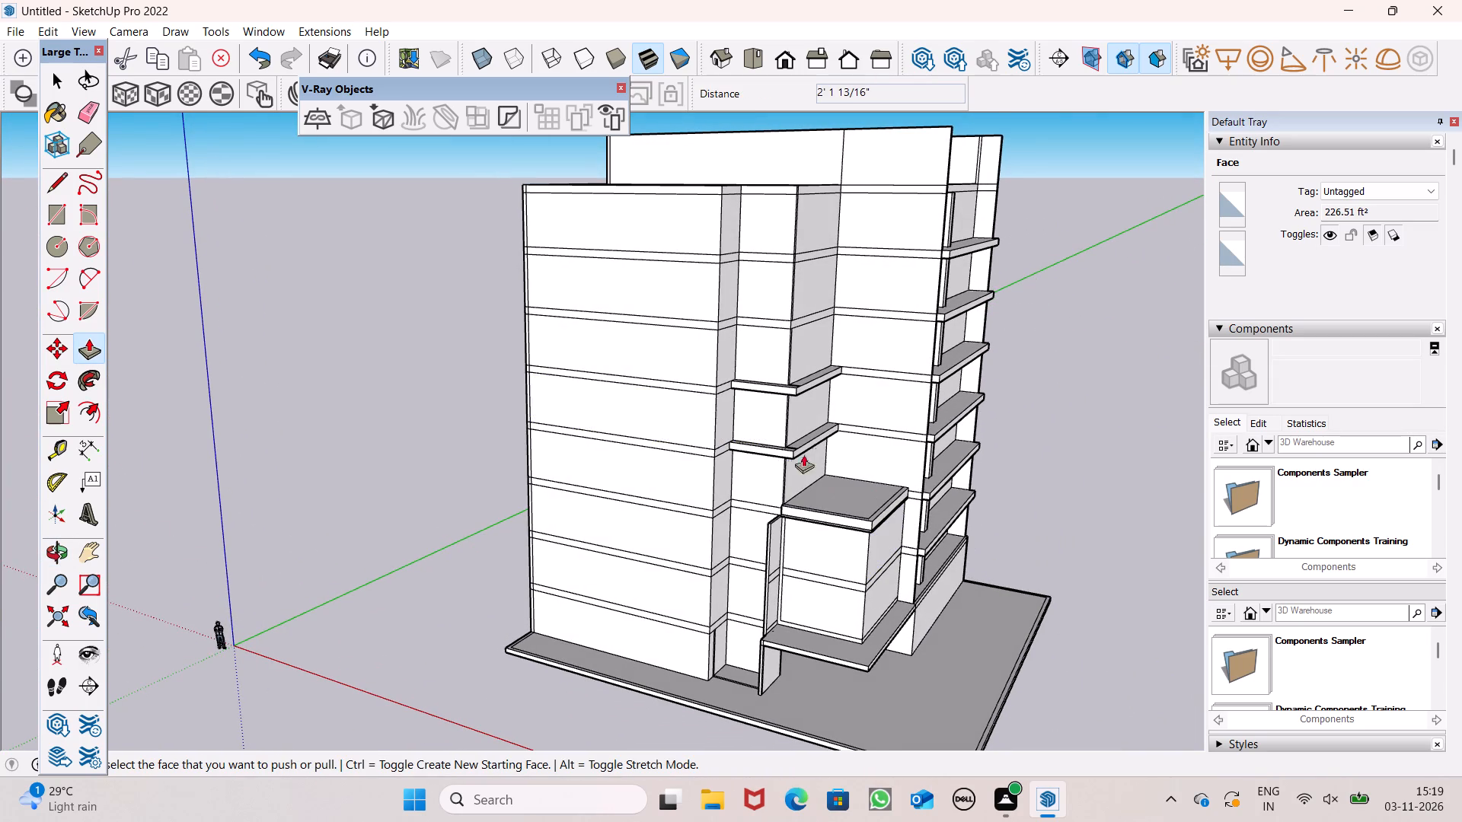
{"action": "scroll", "coordinate": [956, 499], "scroll_direction": "up", "scroll_amount": 1}
{"action": "middle_click_drag", "start_coordinate": [956, 499], "coordinate": [758, 501]}
{"action": "scroll", "coordinate": [838, 563], "scroll_direction": "up", "scroll_amount": 1}
{"action": "scroll", "coordinate": [838, 563], "scroll_direction": "down", "scroll_amount": 1}
{"action": "scroll", "coordinate": [838, 563], "scroll_direction": "up", "scroll_amount": 9}
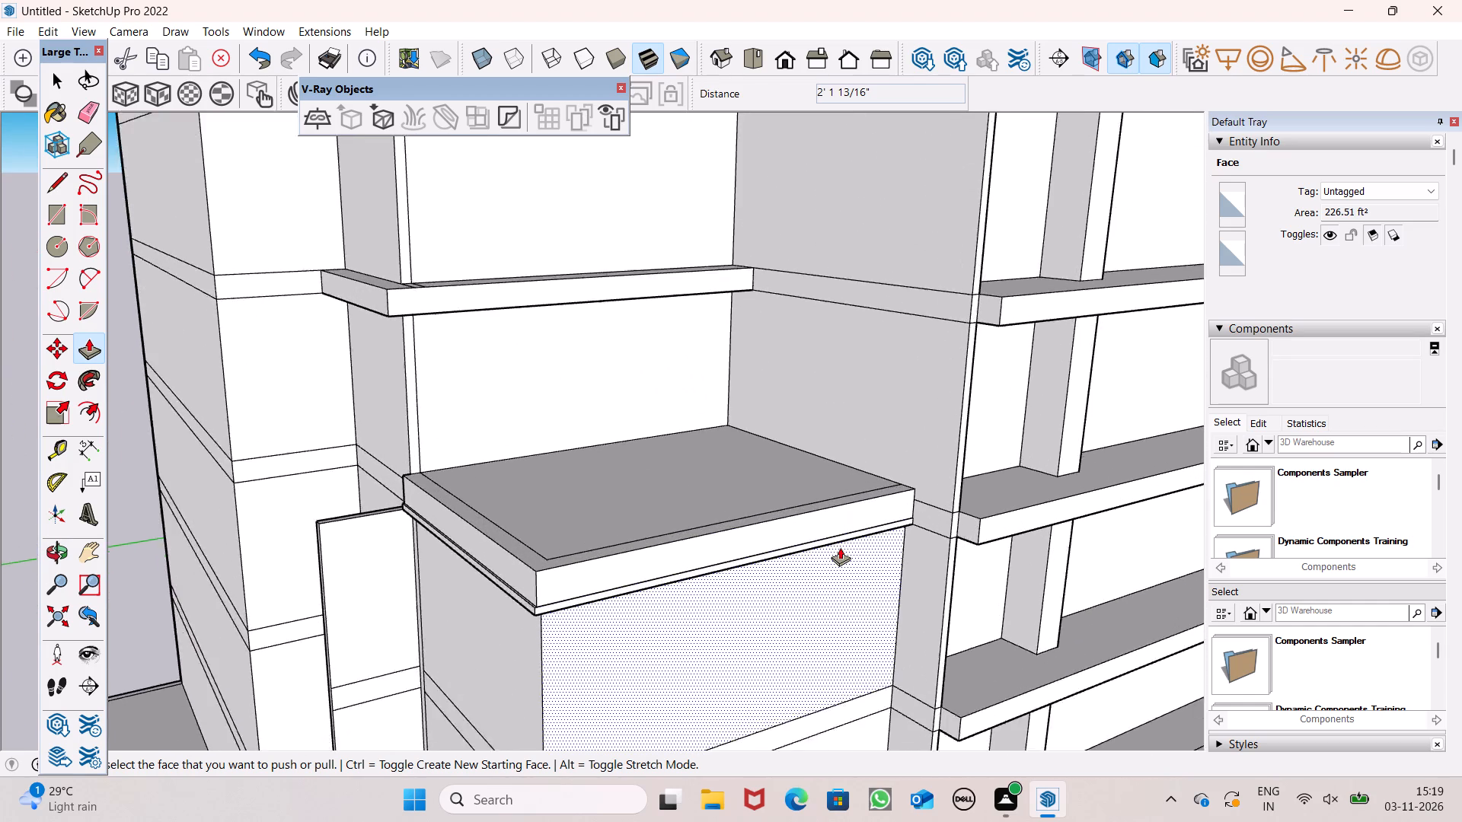
{"action": "scroll", "coordinate": [840, 547], "scroll_direction": "up", "scroll_amount": 5}
{"action": "scroll", "coordinate": [898, 522], "scroll_direction": "up", "scroll_amount": 6}
{"action": "left_click_drag", "start_coordinate": [932, 509], "coordinate": [941, 514]}
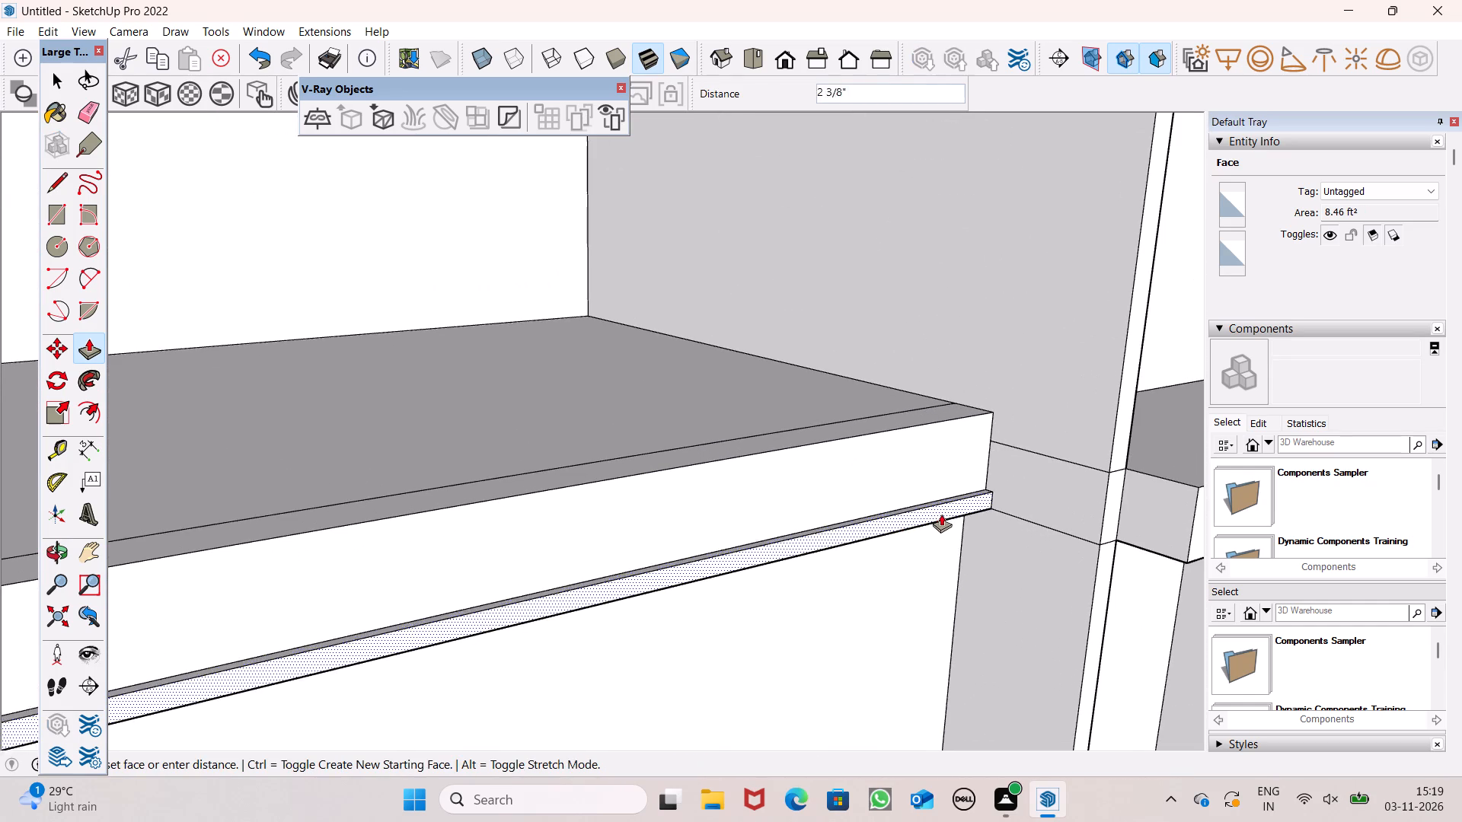
{"action": "left_click_drag", "start_coordinate": [941, 514], "coordinate": [962, 523]}
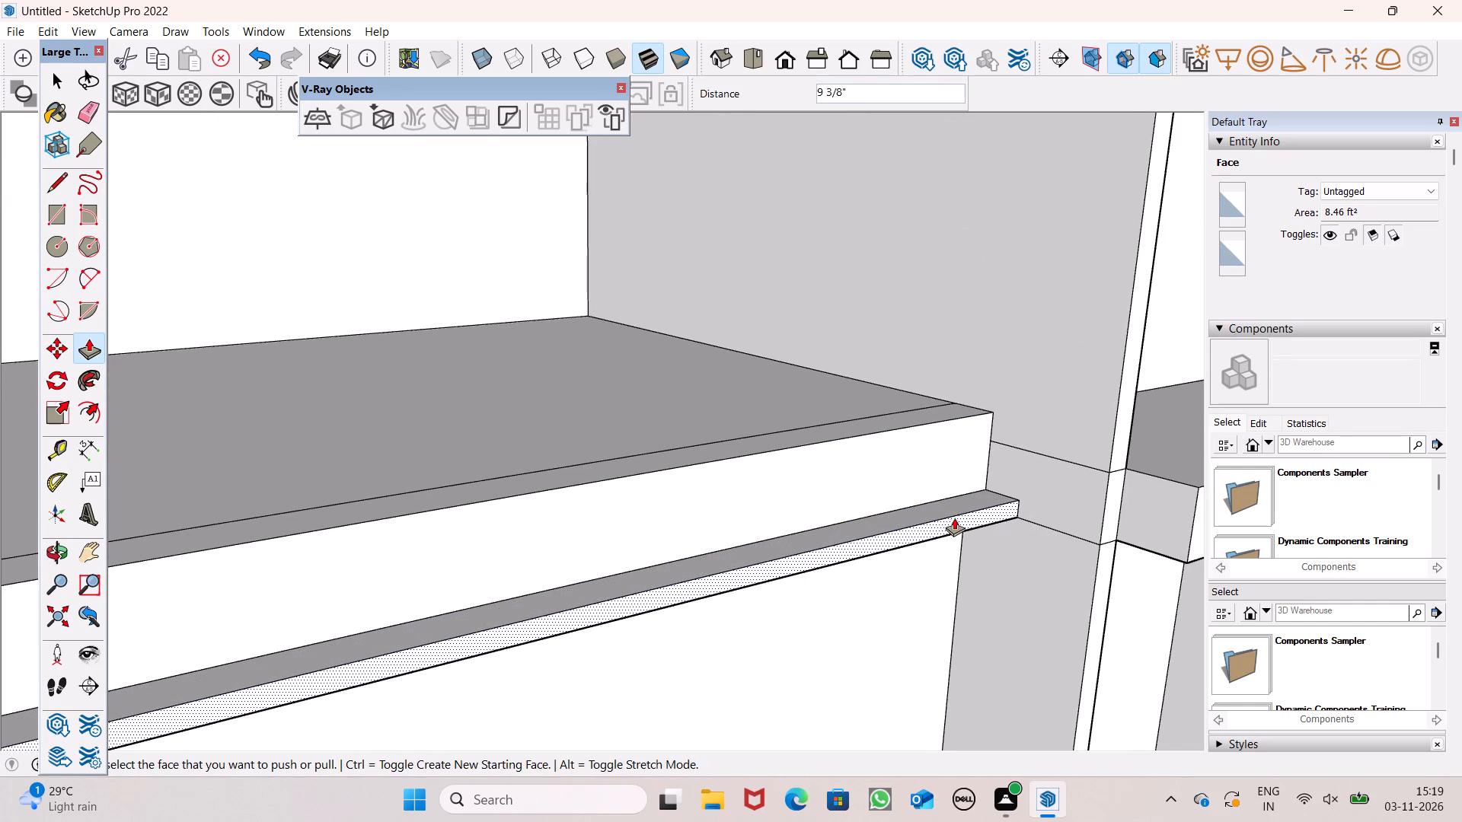
Pull the low block's front parapet face out 9 13/16" to the ledge, and push it back in about 2".
{"action": "scroll", "coordinate": [954, 517], "scroll_direction": "up", "scroll_amount": 6}
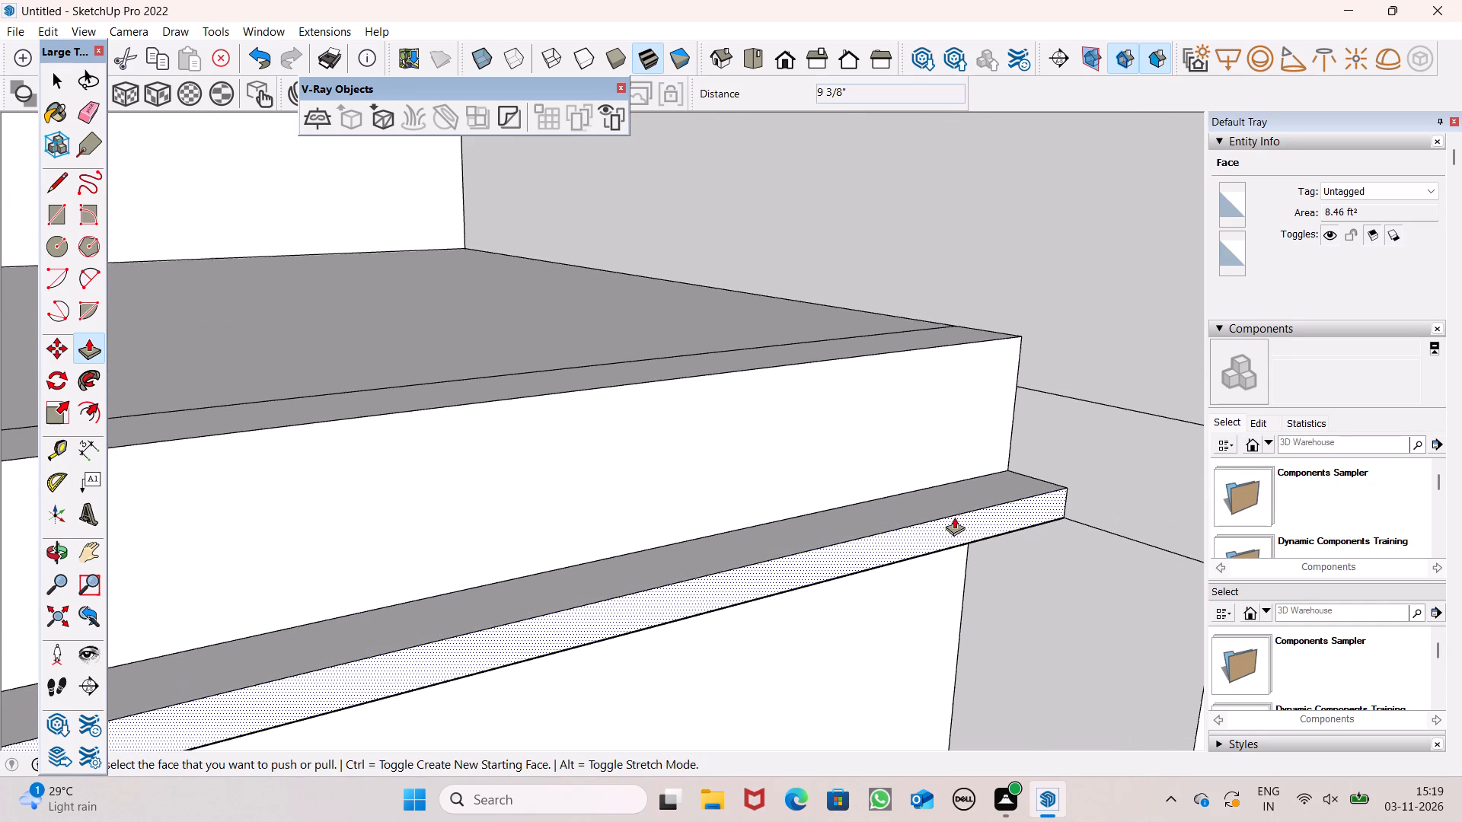
{"action": "scroll", "coordinate": [954, 517], "scroll_direction": "up", "scroll_amount": 1}
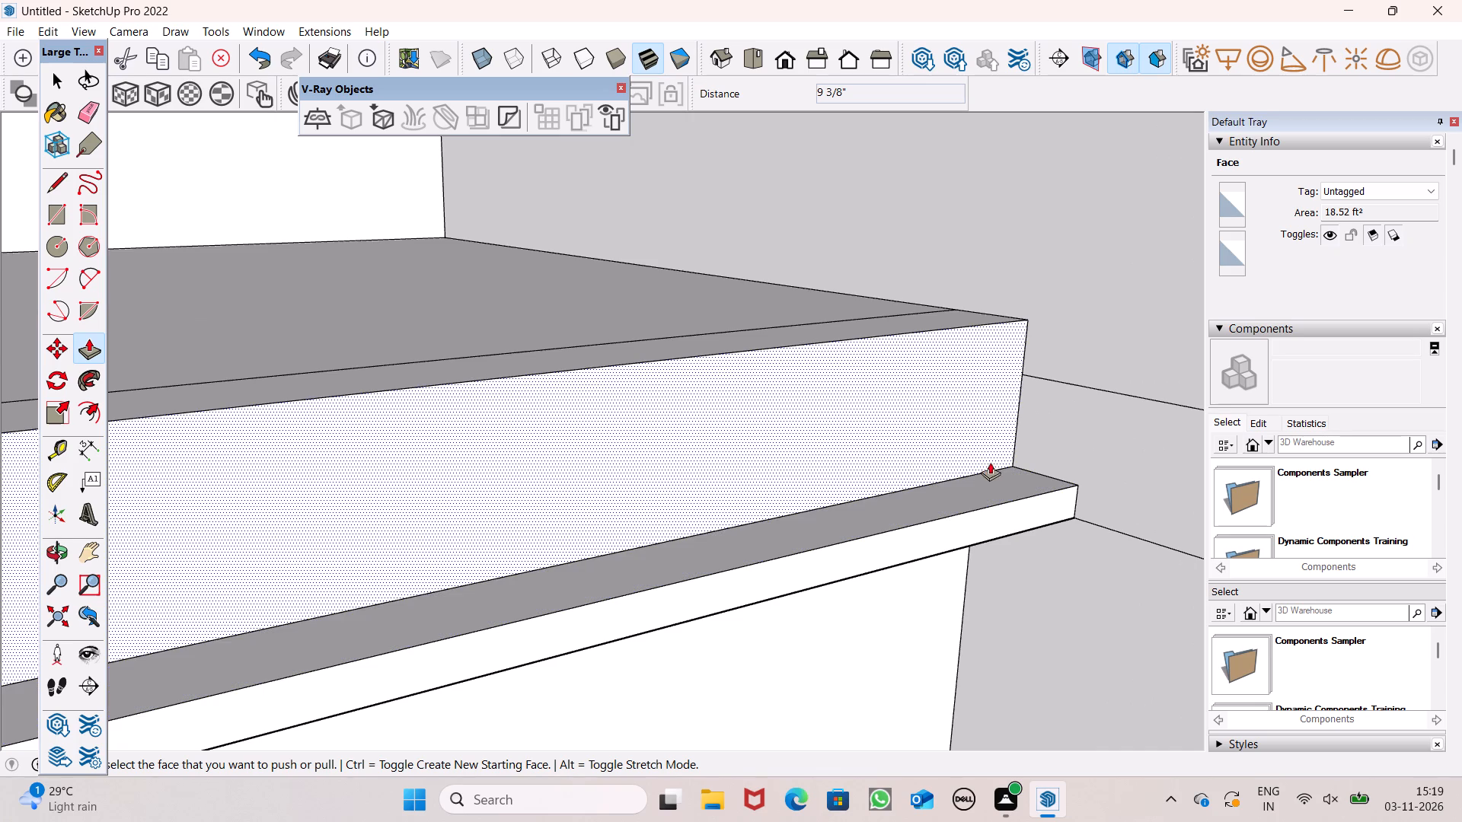
{"action": "left_click_drag", "start_coordinate": [990, 448], "coordinate": [1013, 505]}
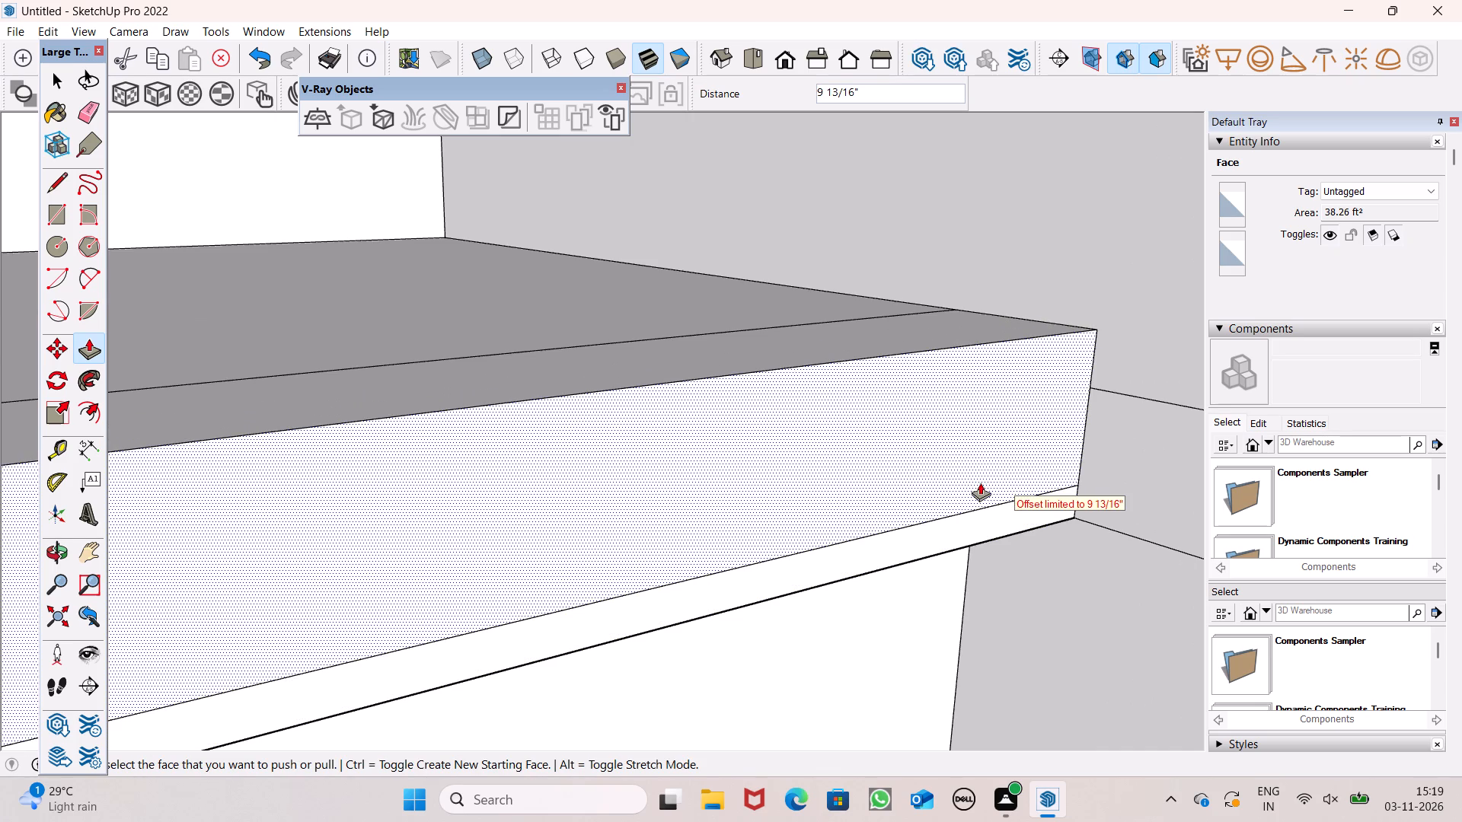
{"action": "left_click_drag", "start_coordinate": [981, 483], "coordinate": [974, 457]}
Pull the thin ledge under the low block's parapet outward about 1 3/4" on the side and 1 9/16" on the front.
{"action": "scroll", "coordinate": [943, 369], "scroll_direction": "down", "scroll_amount": 7}
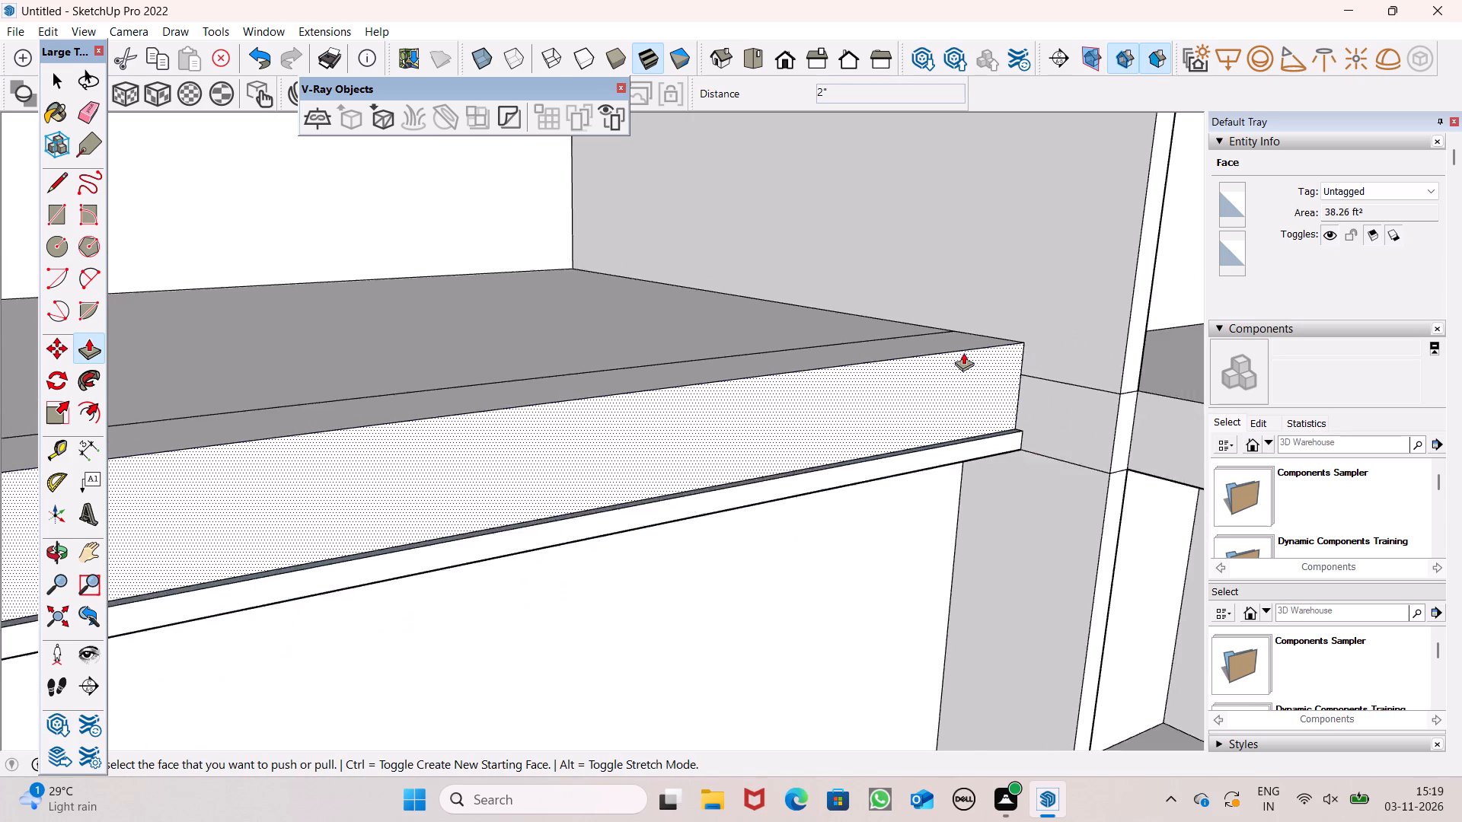
{"action": "scroll", "coordinate": [963, 352], "scroll_direction": "down", "scroll_amount": 3}
{"action": "scroll", "coordinate": [1094, 268], "scroll_direction": "down", "scroll_amount": 6}
{"action": "scroll", "coordinate": [985, 336], "scroll_direction": "down", "scroll_amount": 1}
{"action": "middle_click_drag", "start_coordinate": [764, 491], "coordinate": [724, 595]}
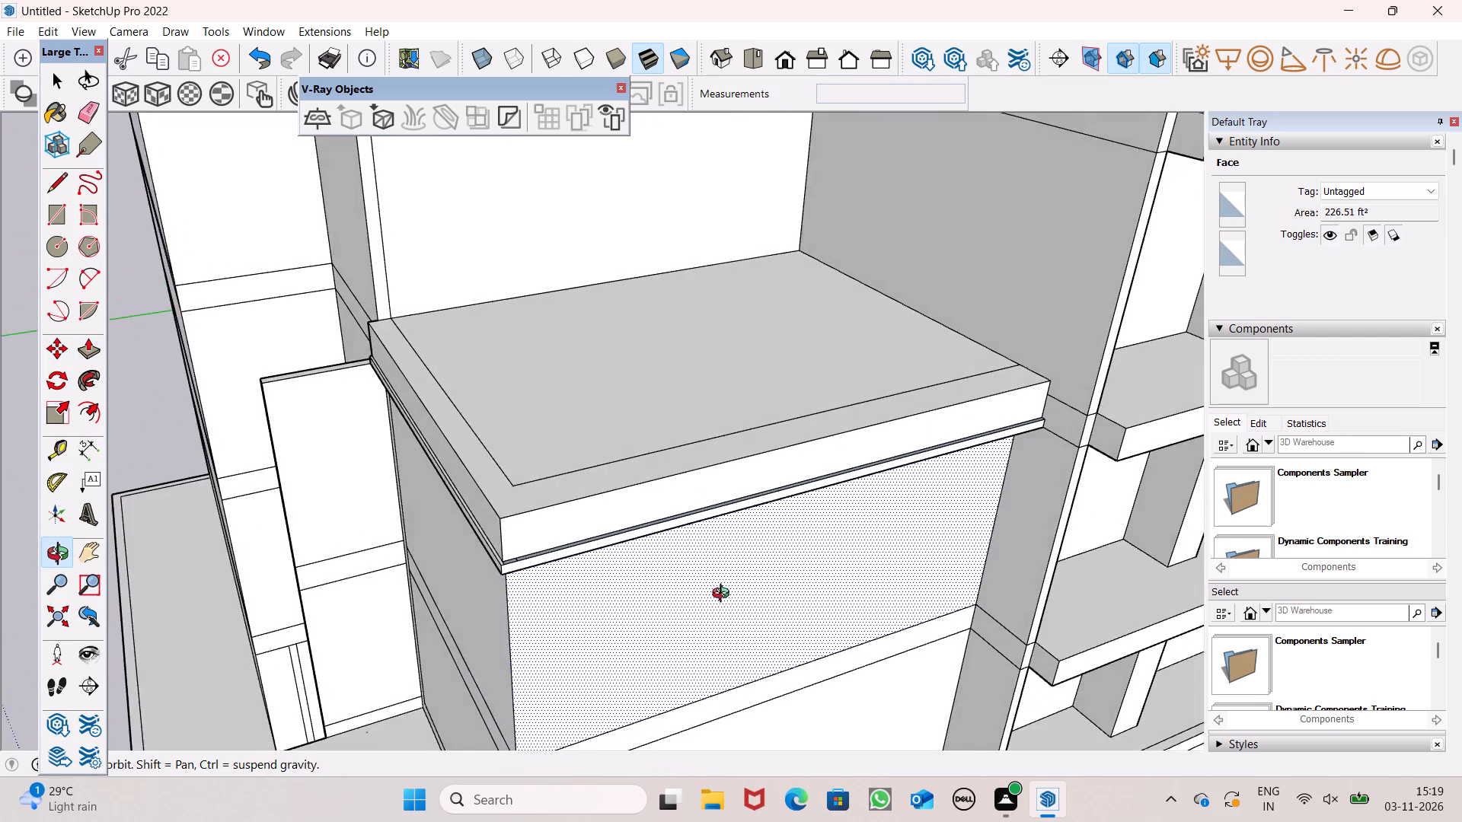
{"action": "middle_click_drag", "start_coordinate": [724, 595], "coordinate": [802, 572]}
{"action": "scroll", "coordinate": [606, 569], "scroll_direction": "up", "scroll_amount": 5}
{"action": "left_click_drag", "start_coordinate": [595, 524], "coordinate": [590, 533]}
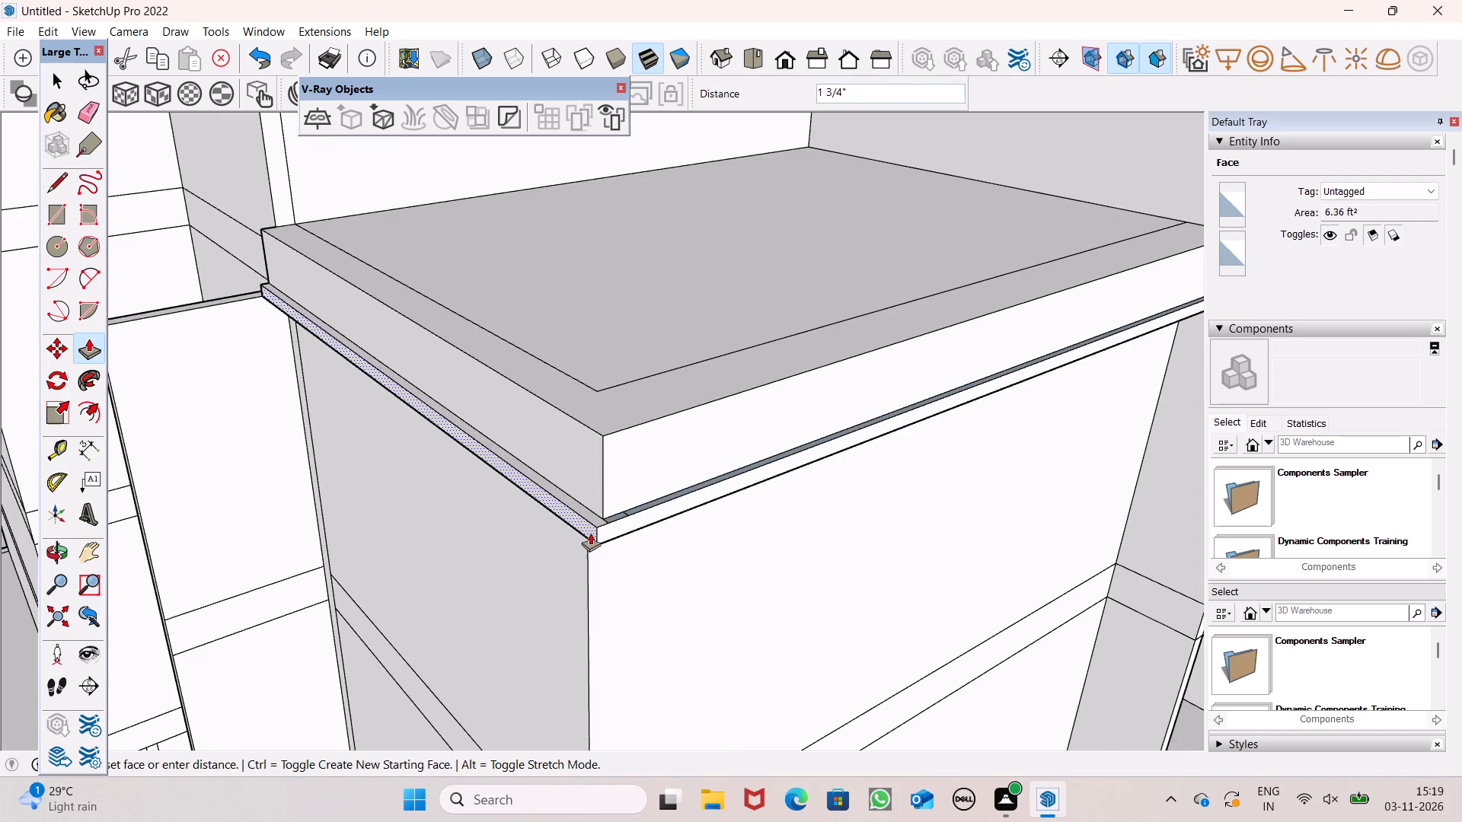
{"action": "left_click_drag", "start_coordinate": [590, 533], "coordinate": [589, 534]}
{"action": "left_click", "coordinate": [637, 524]}
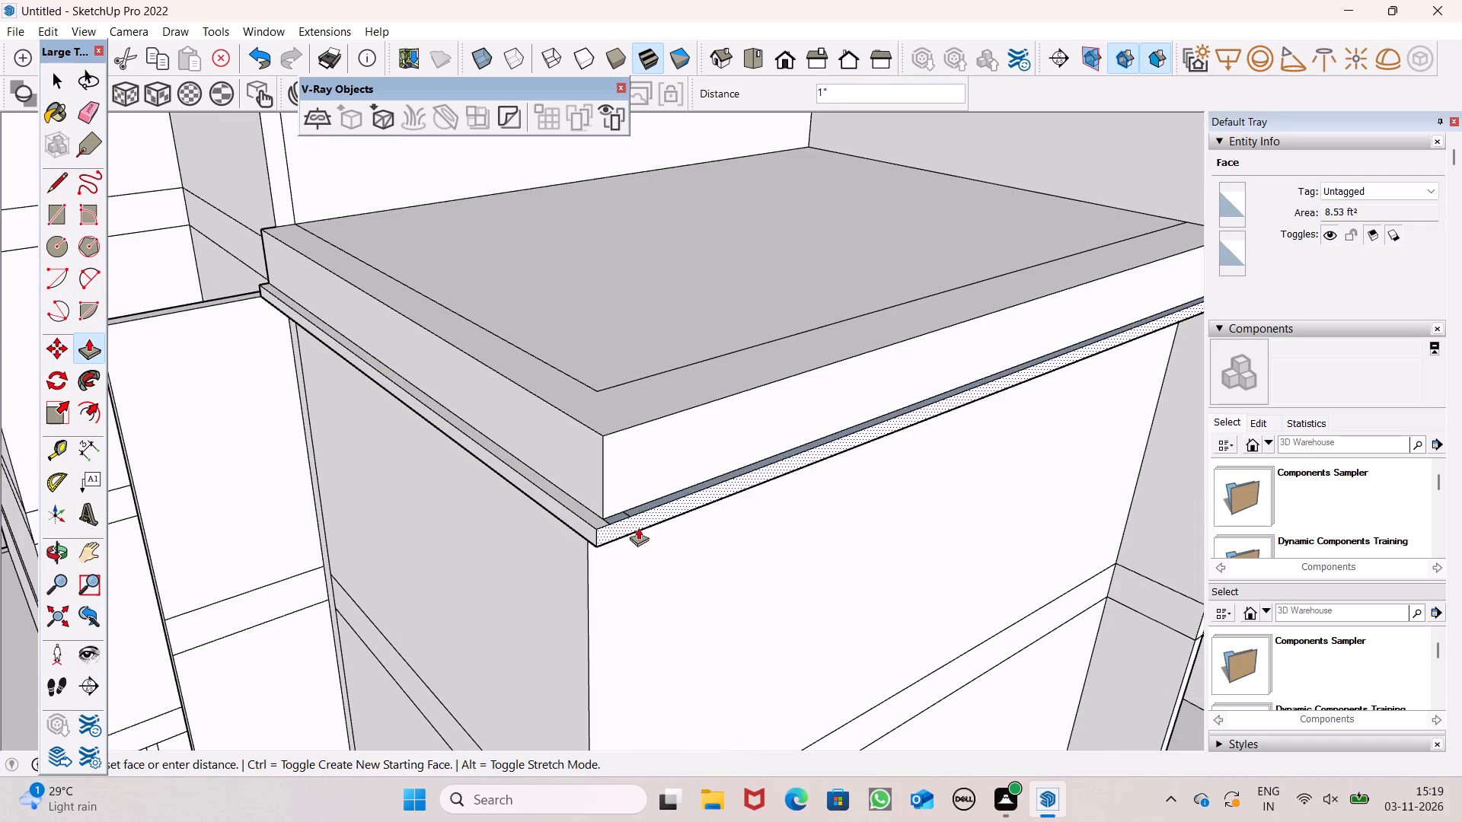
Pull the front of the third floor band above the low block outward about 15' 7 15/16", matching the low block's projection.
{"action": "scroll", "coordinate": [624, 414], "scroll_direction": "down", "scroll_amount": 5}
{"action": "scroll", "coordinate": [718, 281], "scroll_direction": "down", "scroll_amount": 7}
{"action": "scroll", "coordinate": [680, 334], "scroll_direction": "down", "scroll_amount": 6}
{"action": "middle_click_drag", "start_coordinate": [745, 350], "coordinate": [752, 393]}
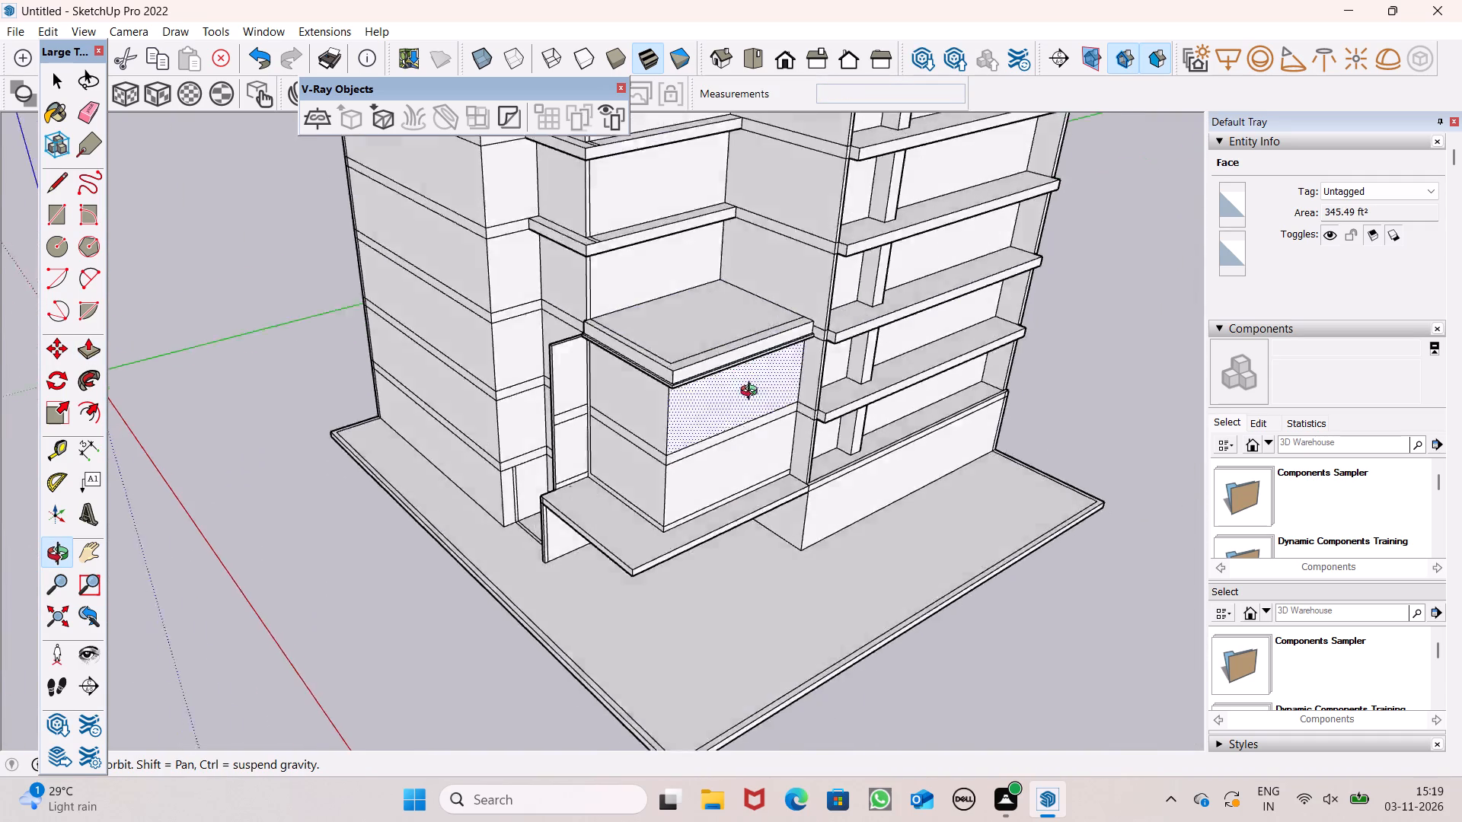
{"action": "middle_click_drag", "start_coordinate": [752, 393], "coordinate": [813, 464]}
{"action": "scroll", "coordinate": [701, 391], "scroll_direction": "down", "scroll_amount": 6}
{"action": "scroll", "coordinate": [679, 229], "scroll_direction": "up", "scroll_amount": 3}
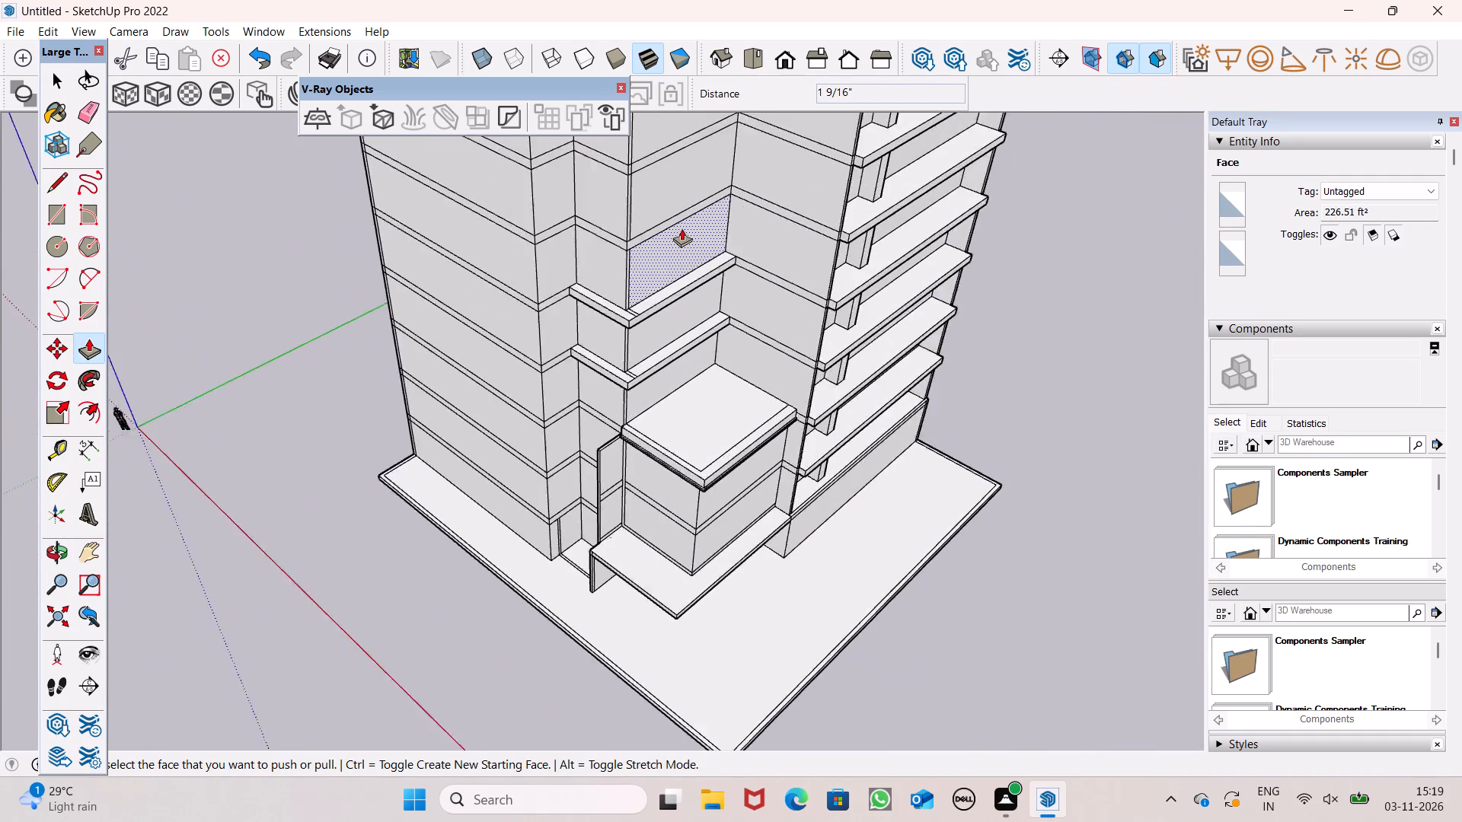
{"action": "scroll", "coordinate": [682, 228], "scroll_direction": "up", "scroll_amount": 4}
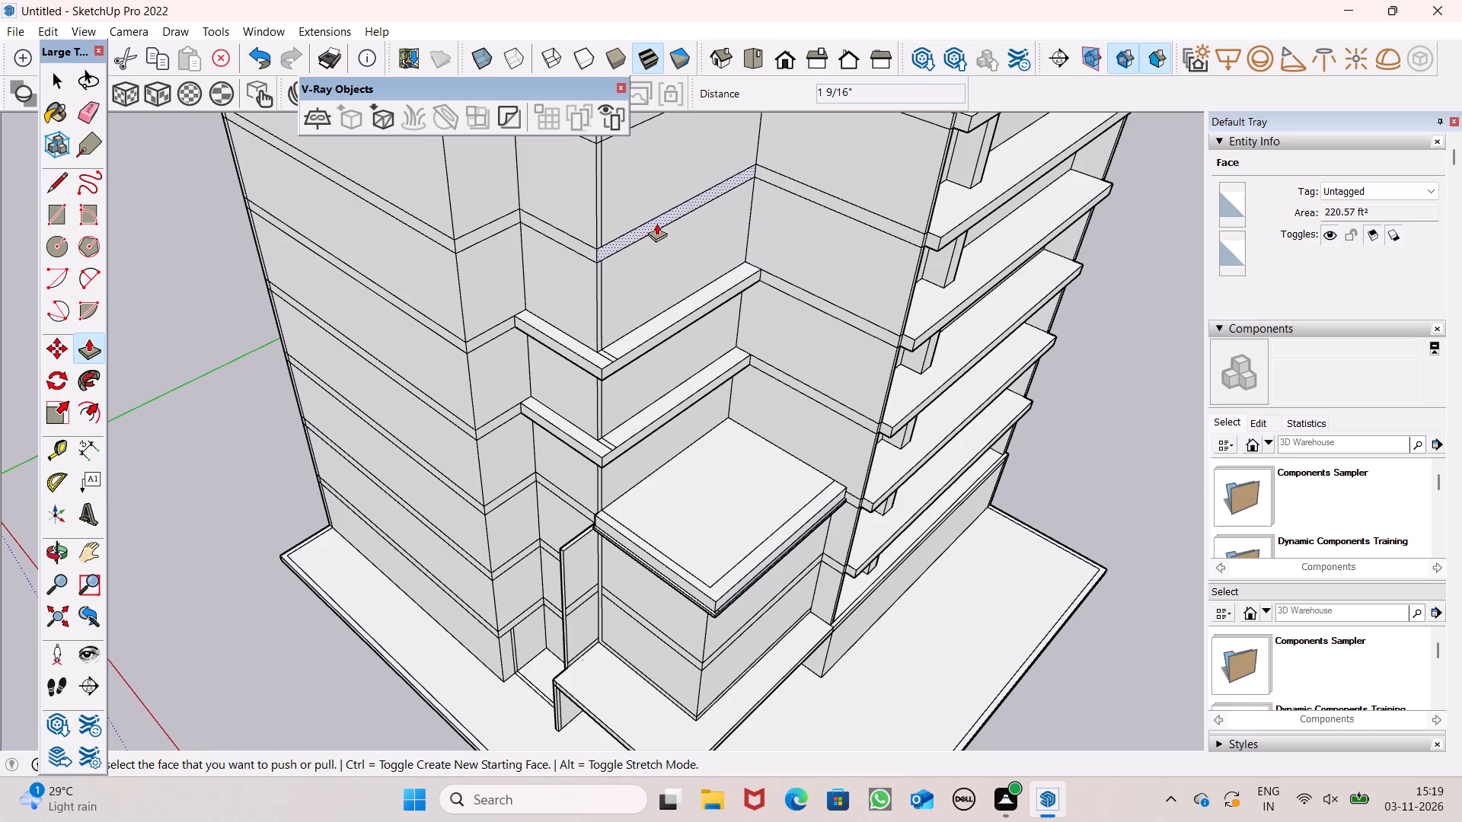
{"action": "left_click_drag", "start_coordinate": [656, 223], "coordinate": [809, 505]}
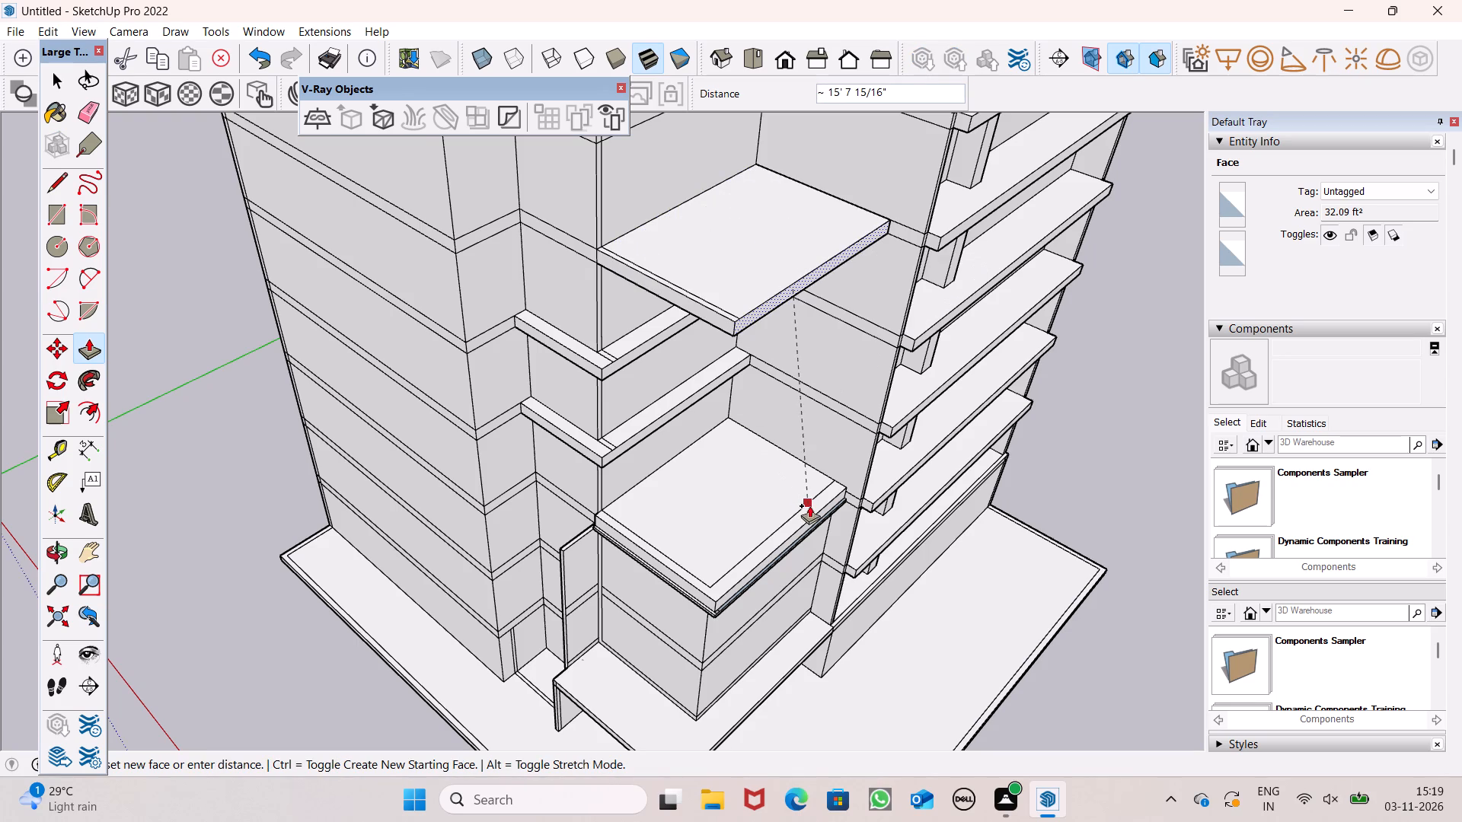
{"action": "left_click_drag", "start_coordinate": [809, 505], "coordinate": [800, 501]}
Examine the projecting slab and the ledges above the low block from below and from the front.
{"action": "middle_click_drag", "start_coordinate": [777, 477], "coordinate": [781, 207]}
{"action": "scroll", "coordinate": [779, 272], "scroll_direction": "up", "scroll_amount": 1}
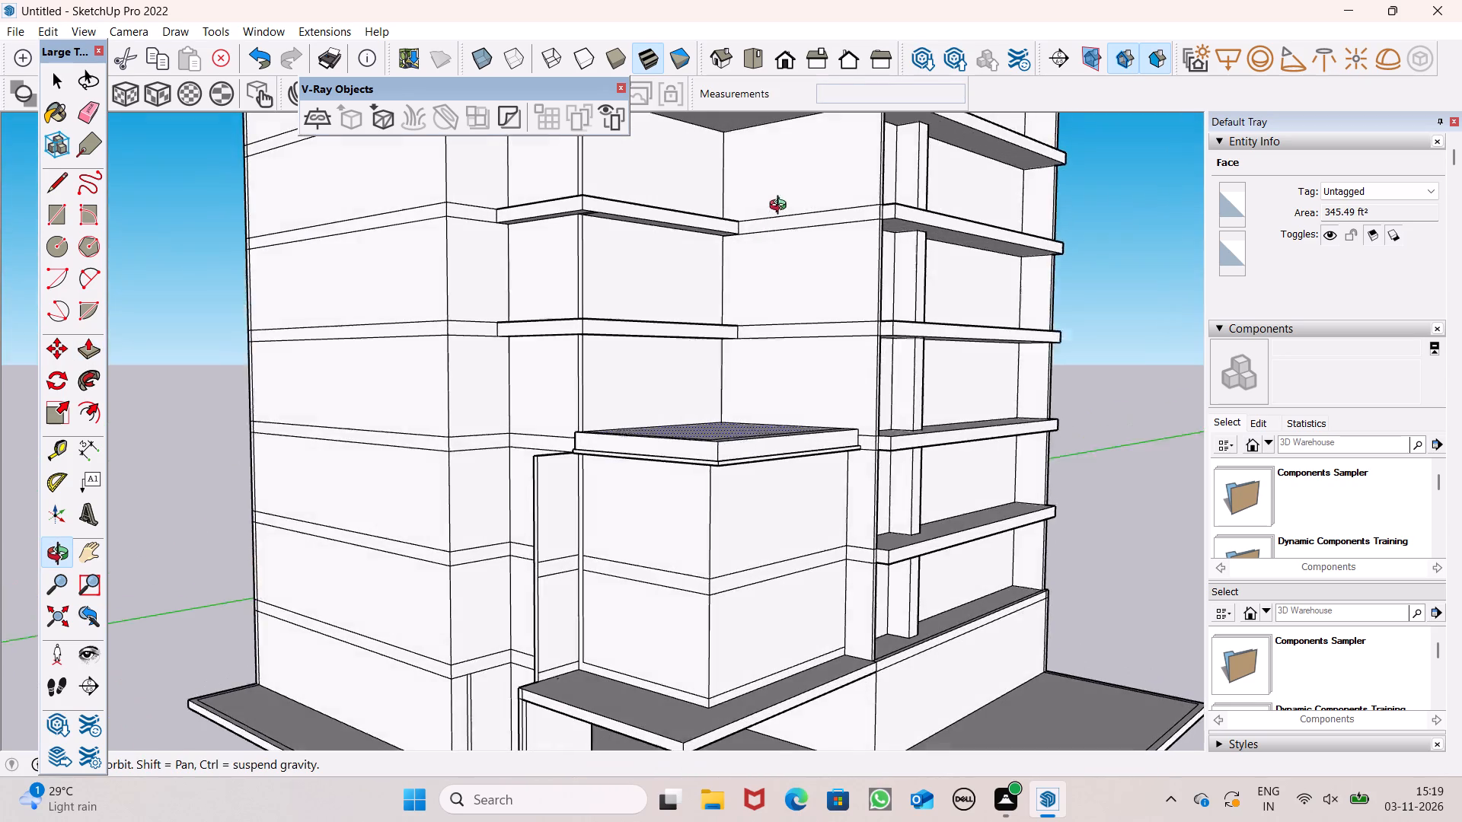
{"action": "middle_click_drag", "start_coordinate": [781, 207], "coordinate": [783, 202]}
{"action": "scroll", "coordinate": [788, 333], "scroll_direction": "down", "scroll_amount": 5}
{"action": "middle_click_drag", "start_coordinate": [789, 339], "coordinate": [902, 232]}
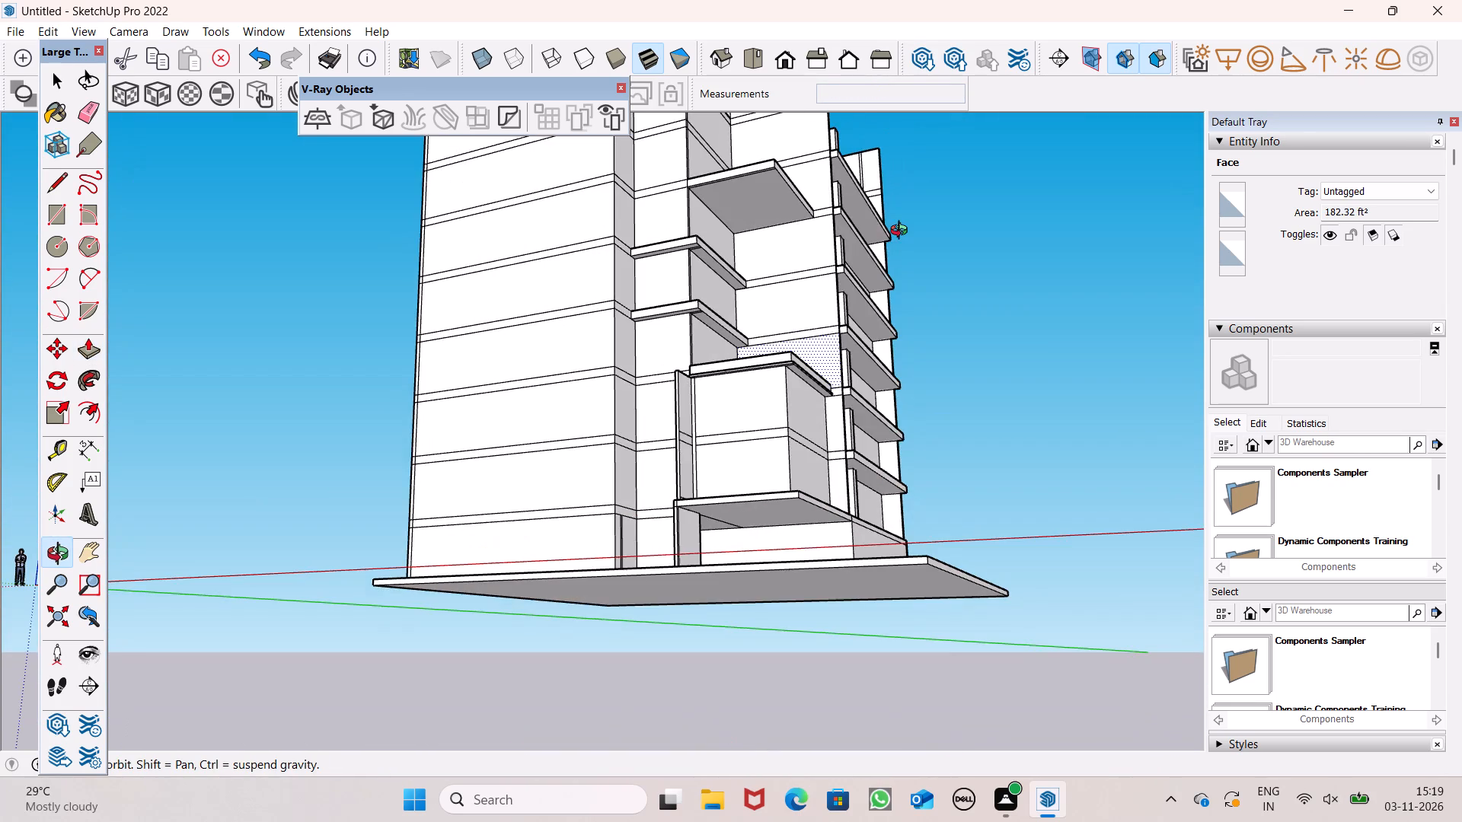
{"action": "middle_click_drag", "start_coordinate": [902, 232], "coordinate": [703, 472]}
{"action": "scroll", "coordinate": [704, 331], "scroll_direction": "down", "scroll_amount": 1}
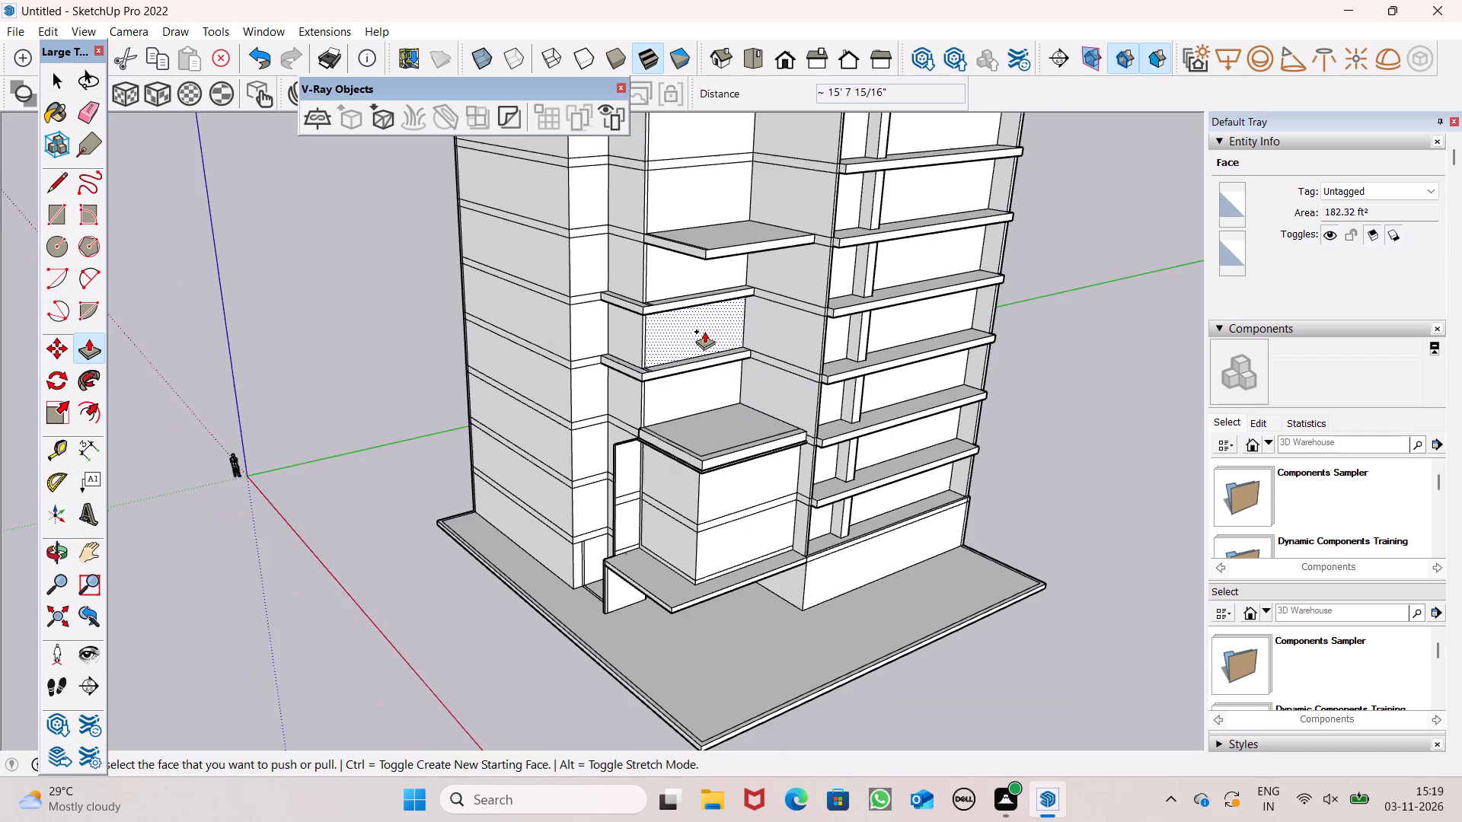
{"action": "scroll", "coordinate": [704, 331], "scroll_direction": "down", "scroll_amount": 1}
{"action": "middle_click_drag", "start_coordinate": [748, 396], "coordinate": [774, 231]}
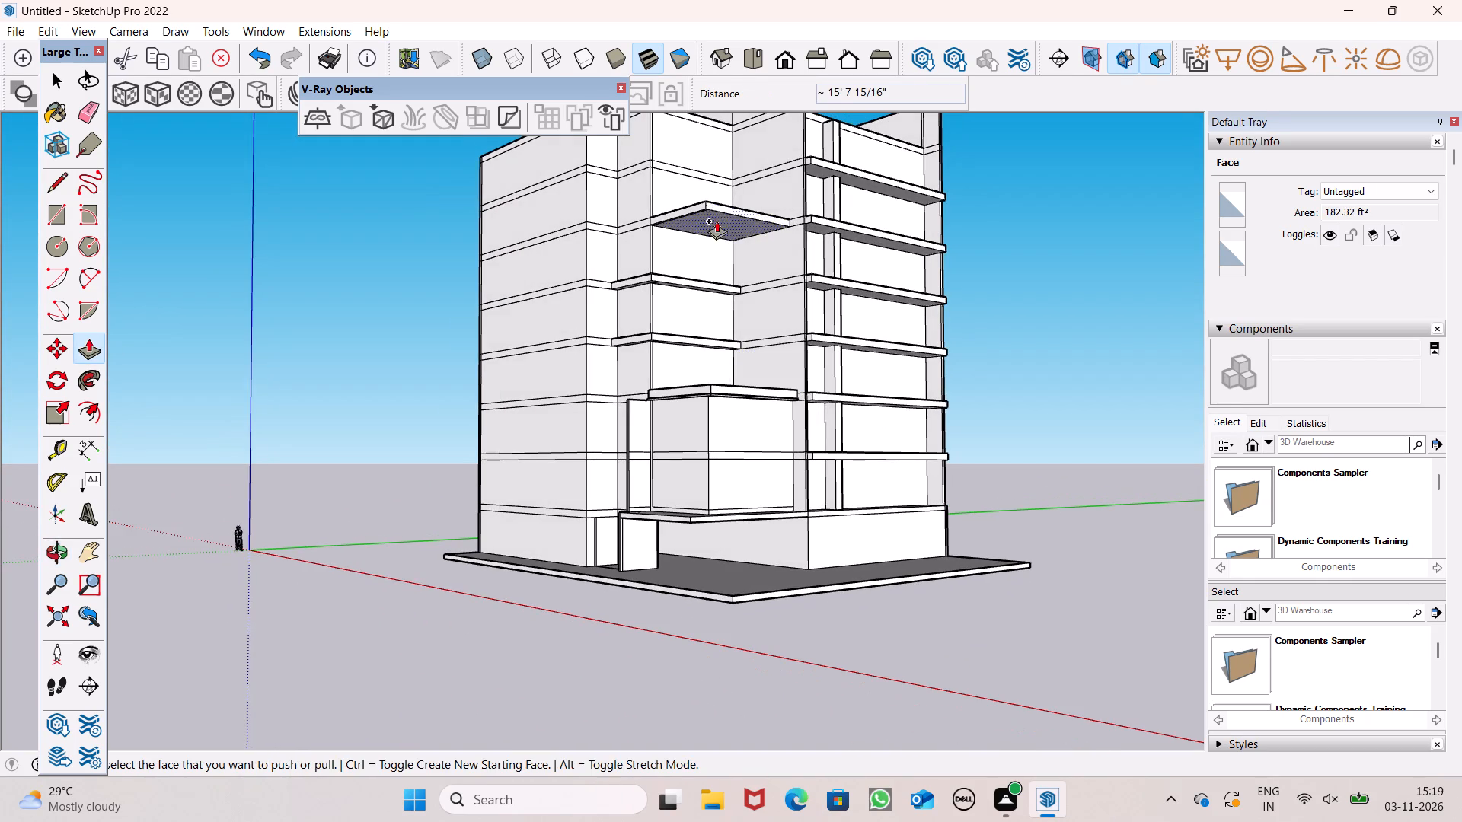
{"action": "scroll", "coordinate": [624, 467], "scroll_direction": "down", "scroll_amount": 5}
{"action": "scroll", "coordinate": [607, 326], "scroll_direction": "up", "scroll_amount": 7}
Erase the short vertical edge where the projecting slab's side meets the tower's floor band at the corner.
{"action": "middle_click_drag", "start_coordinate": [670, 374], "coordinate": [713, 534]}
{"action": "scroll", "coordinate": [606, 308], "scroll_direction": "up", "scroll_amount": 3}
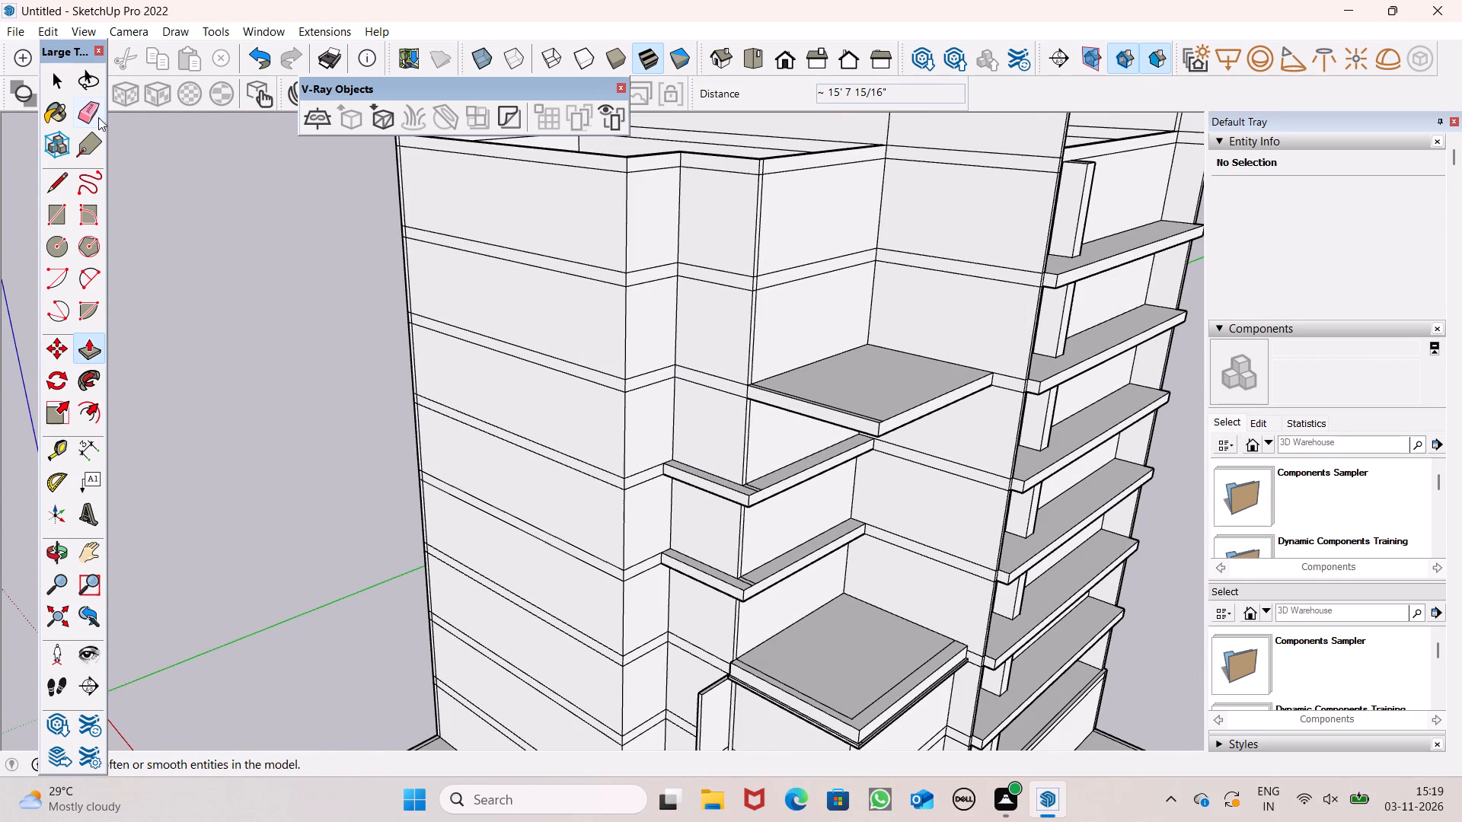
{"action": "left_click", "coordinate": [86, 114]}
{"action": "middle_click_drag", "start_coordinate": [584, 358], "coordinate": [618, 380]}
{"action": "scroll", "coordinate": [760, 415], "scroll_direction": "up", "scroll_amount": 6}
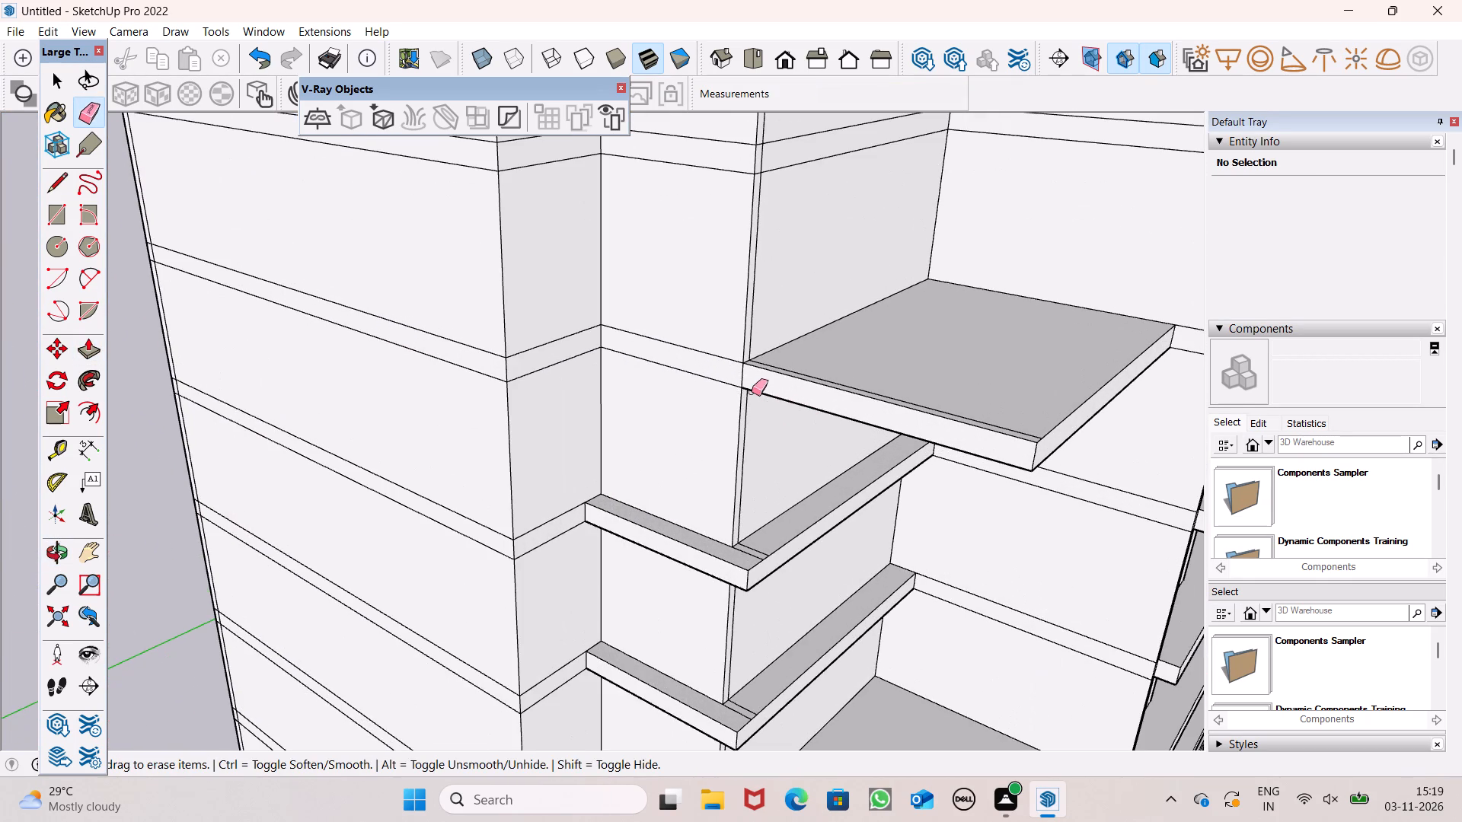
{"action": "left_click", "coordinate": [738, 379]}
{"action": "left_click_drag", "start_coordinate": [741, 379], "coordinate": [731, 373]}
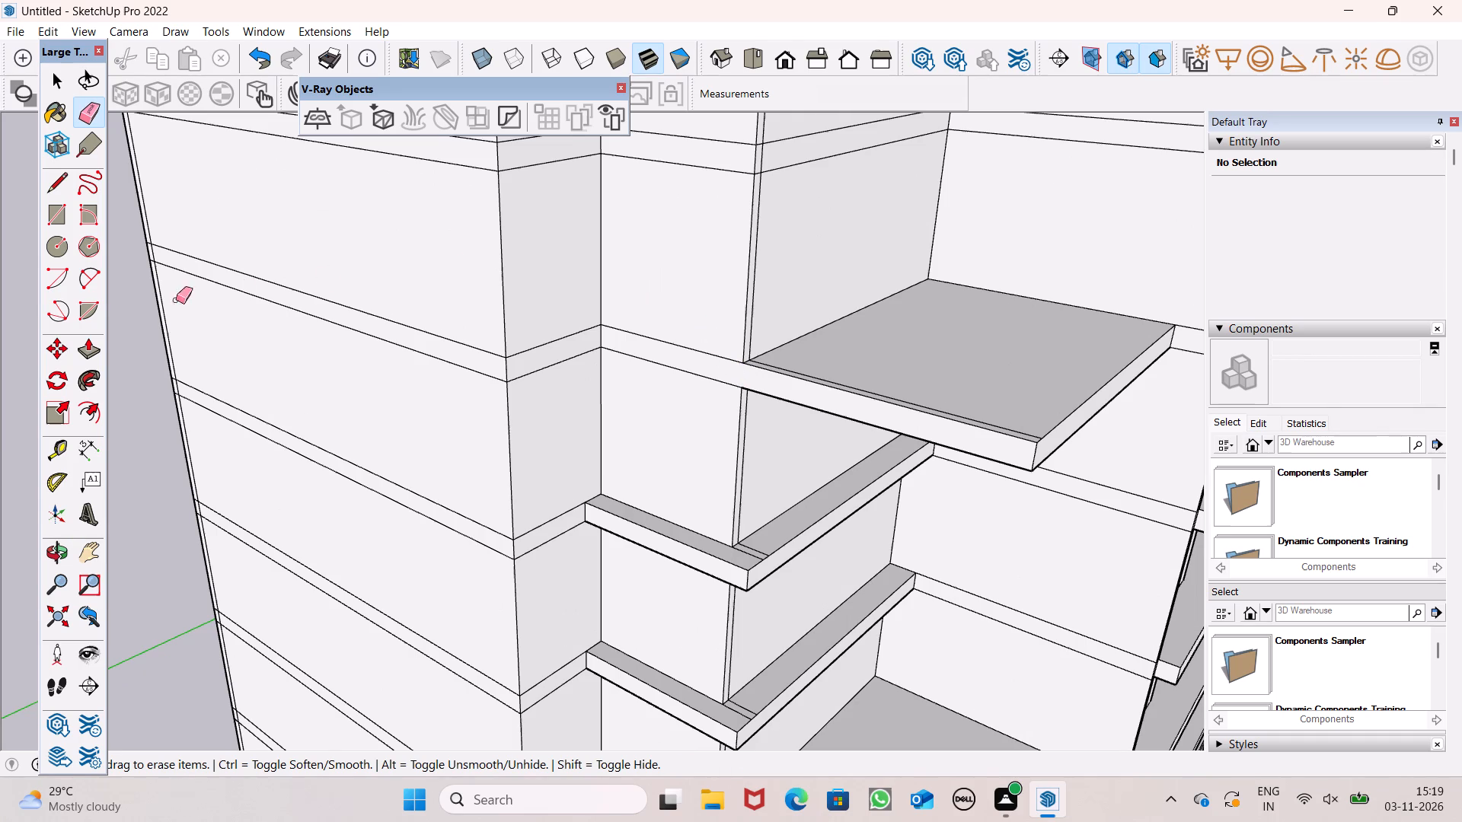
Examine the tower's projecting slab and its side band in relation to the ledges and low block below.
{"action": "left_click", "coordinate": [88, 349]}
{"action": "scroll", "coordinate": [787, 321], "scroll_direction": "down", "scroll_amount": 3}
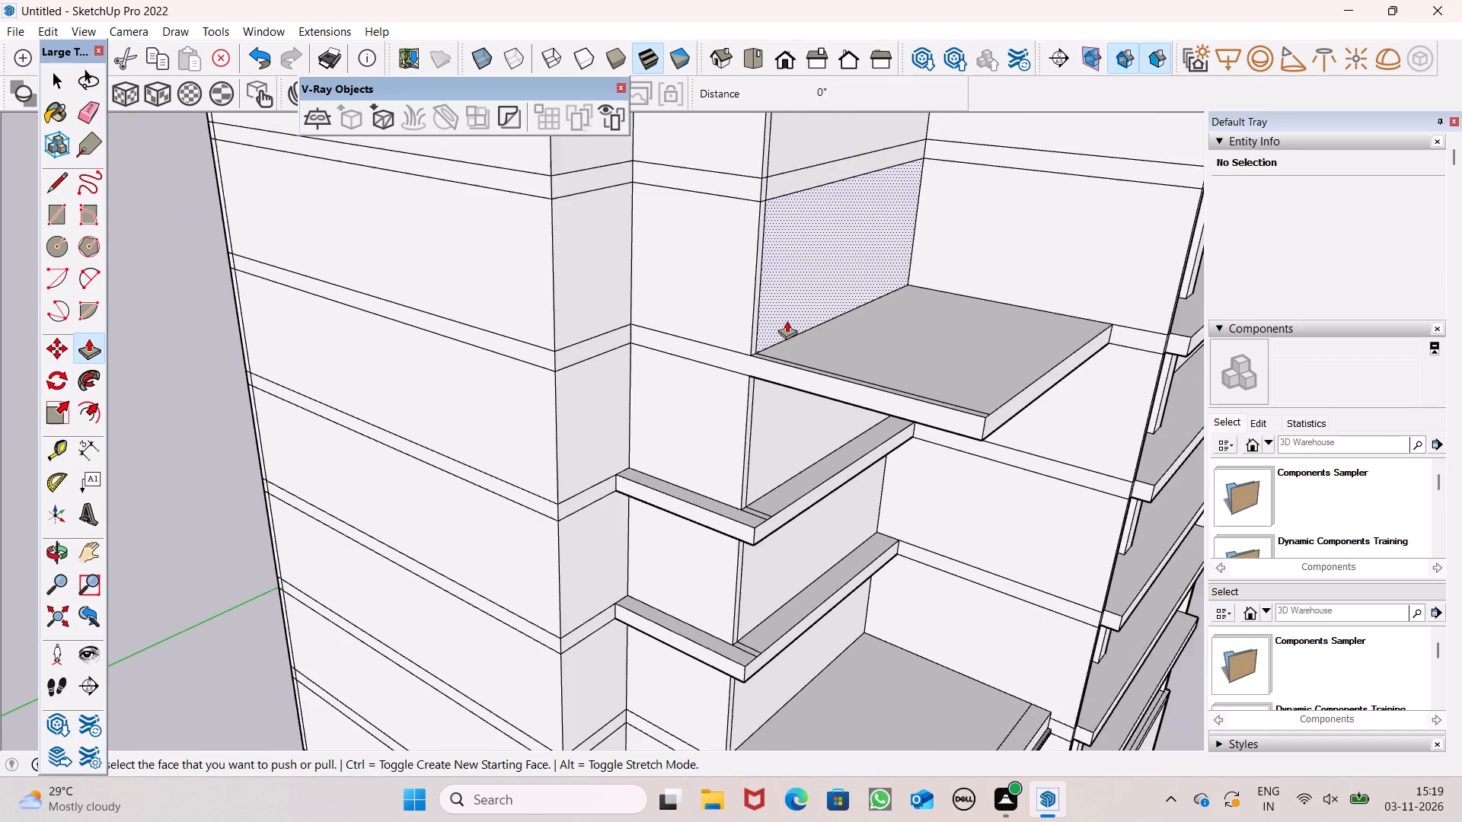
{"action": "scroll", "coordinate": [782, 320], "scroll_direction": "down", "scroll_amount": 3}
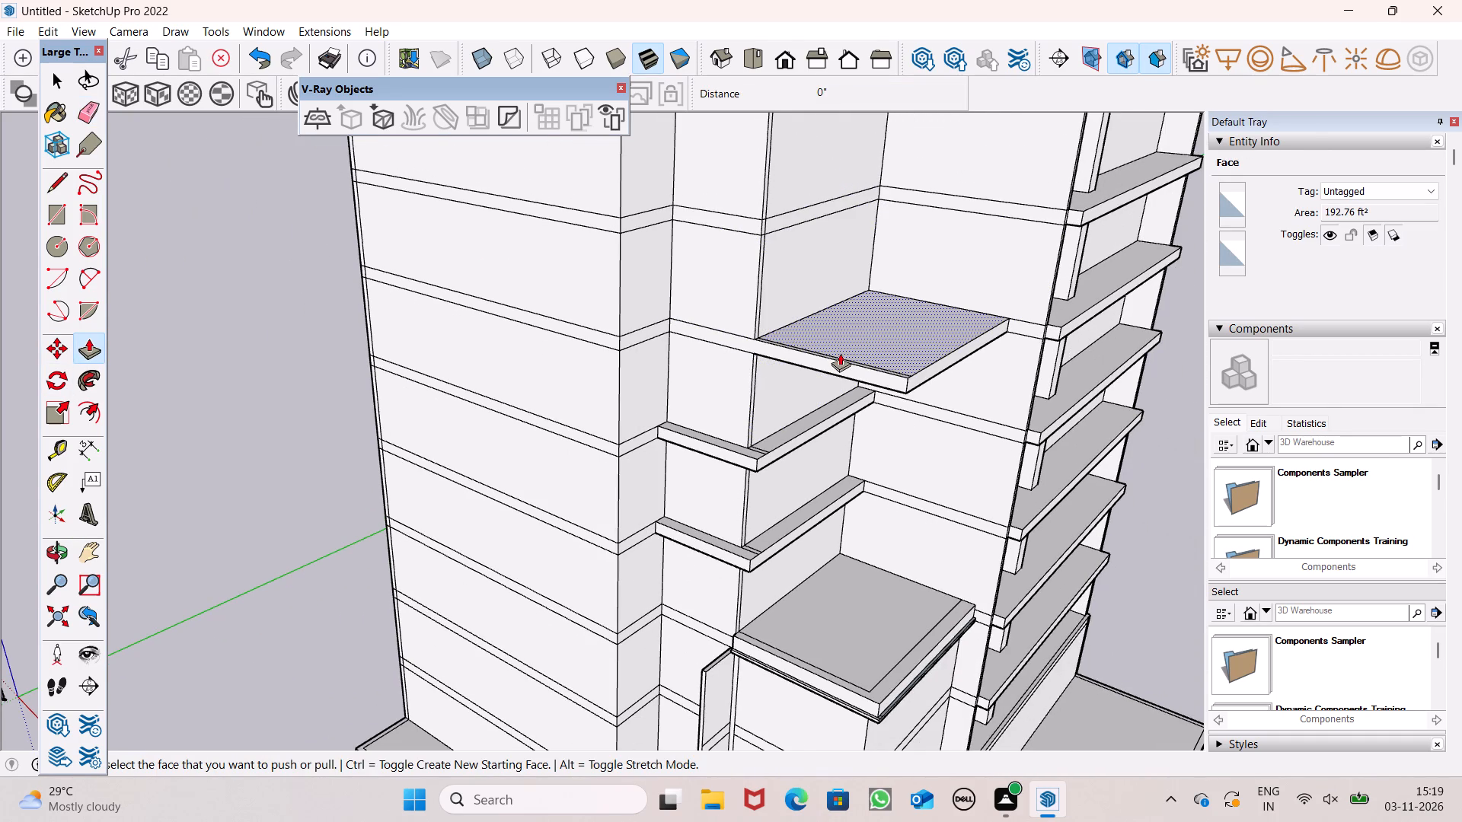
{"action": "scroll", "coordinate": [803, 356], "scroll_direction": "down", "scroll_amount": 3}
{"action": "scroll", "coordinate": [803, 356], "scroll_direction": "up", "scroll_amount": 1}
{"action": "scroll", "coordinate": [803, 356], "scroll_direction": "down", "scroll_amount": 5}
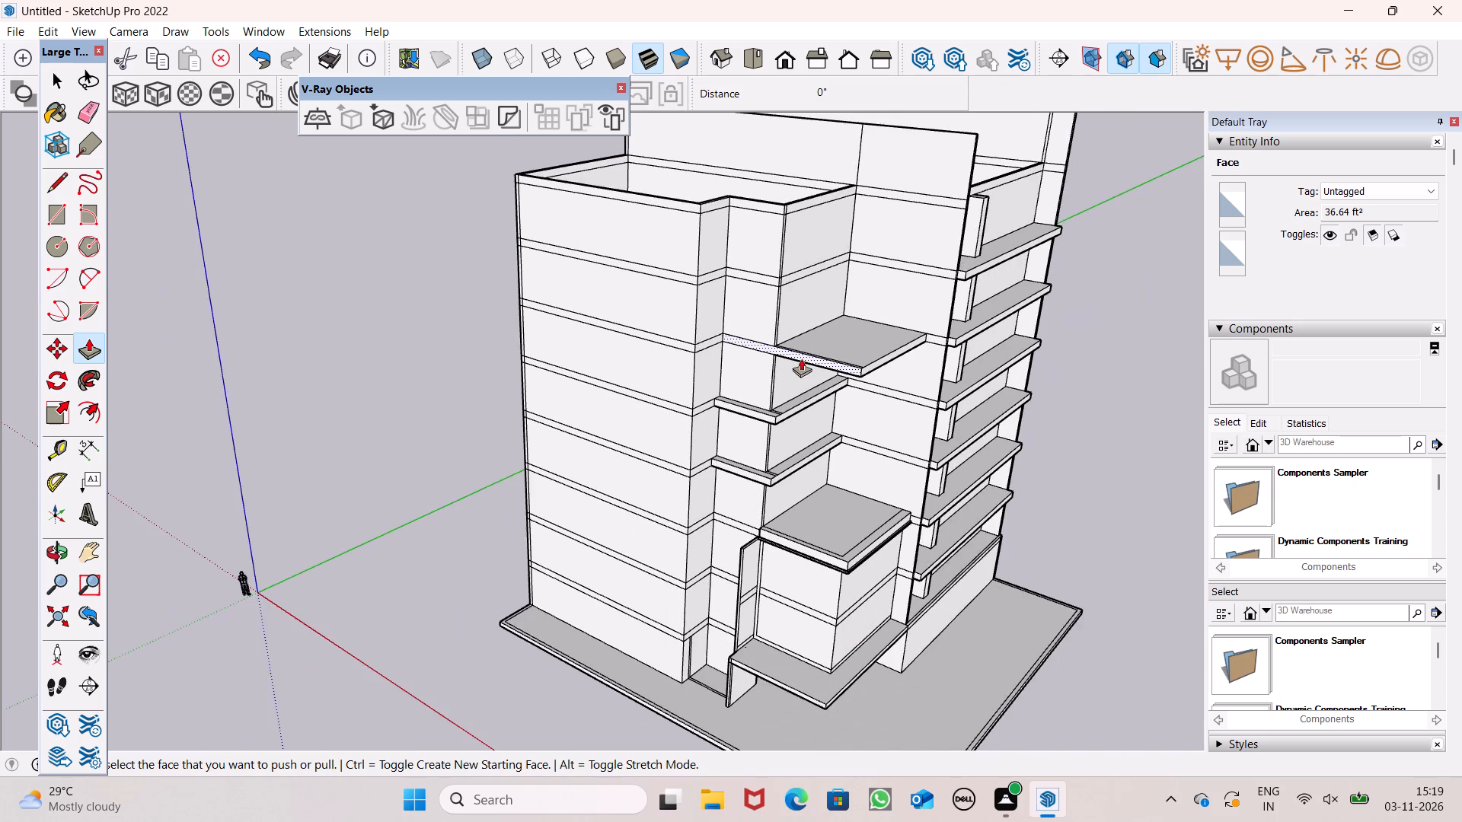
{"action": "middle_click_drag", "start_coordinate": [801, 358], "coordinate": [773, 381]}
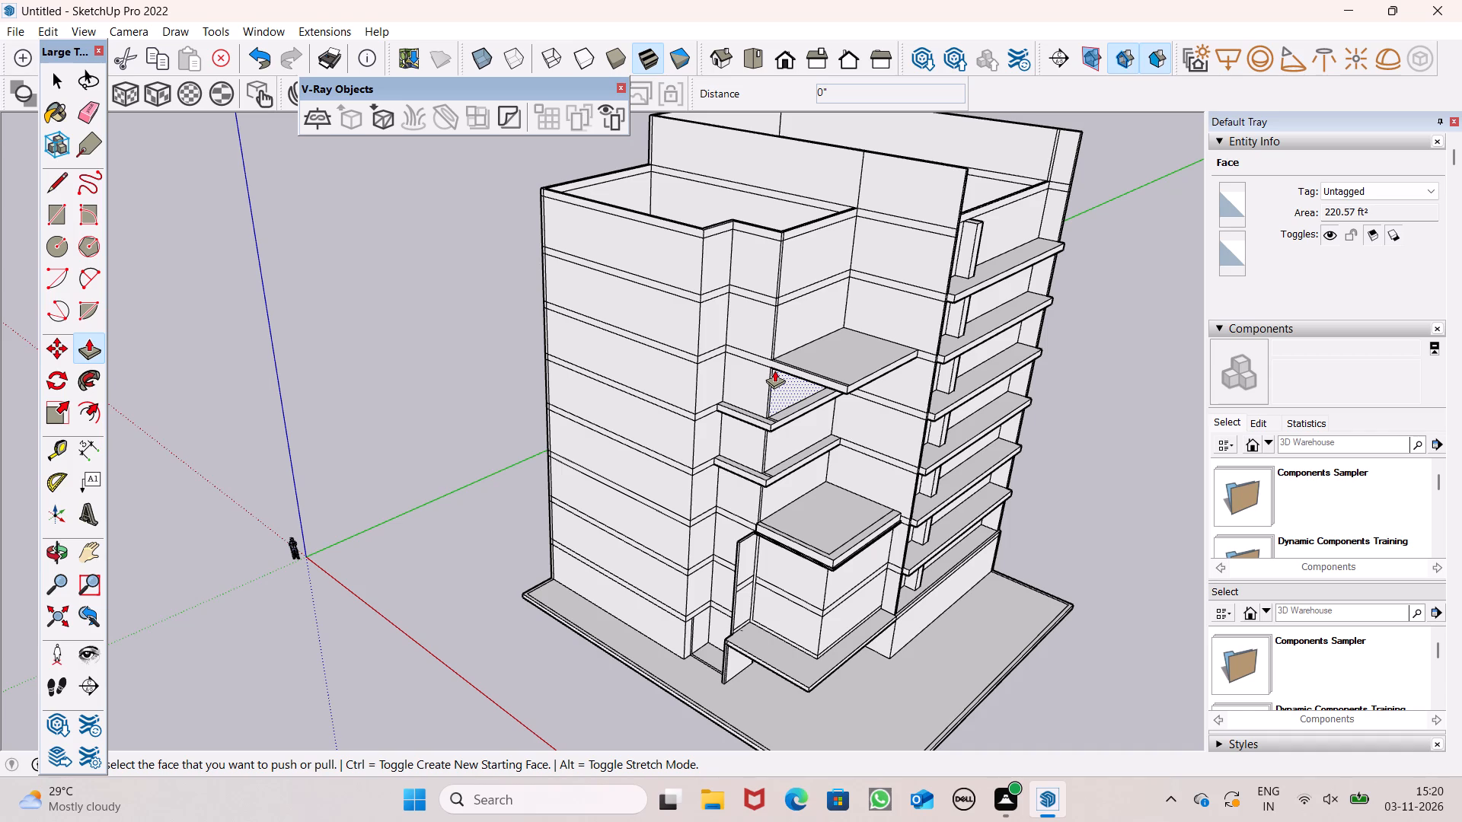
Erase the short edge crossing the underside of the low block's parapet ledge at its outer corner.
{"action": "middle_click_drag", "start_coordinate": [836, 449], "coordinate": [787, 183]}
{"action": "scroll", "coordinate": [845, 447], "scroll_direction": "up", "scroll_amount": 6}
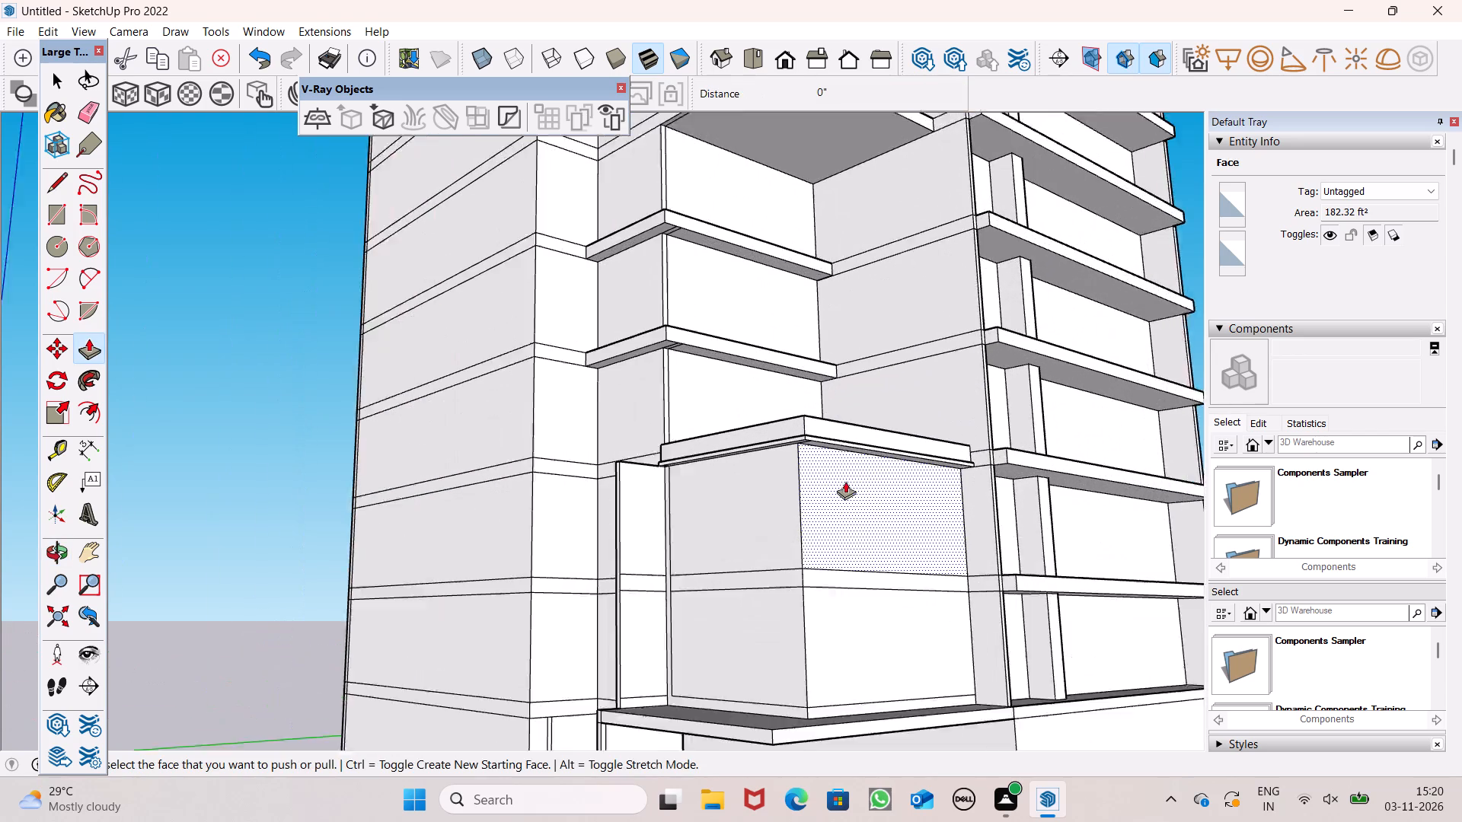
{"action": "scroll", "coordinate": [845, 481], "scroll_direction": "up", "scroll_amount": 3}
{"action": "middle_click_drag", "start_coordinate": [820, 474], "coordinate": [771, 291]}
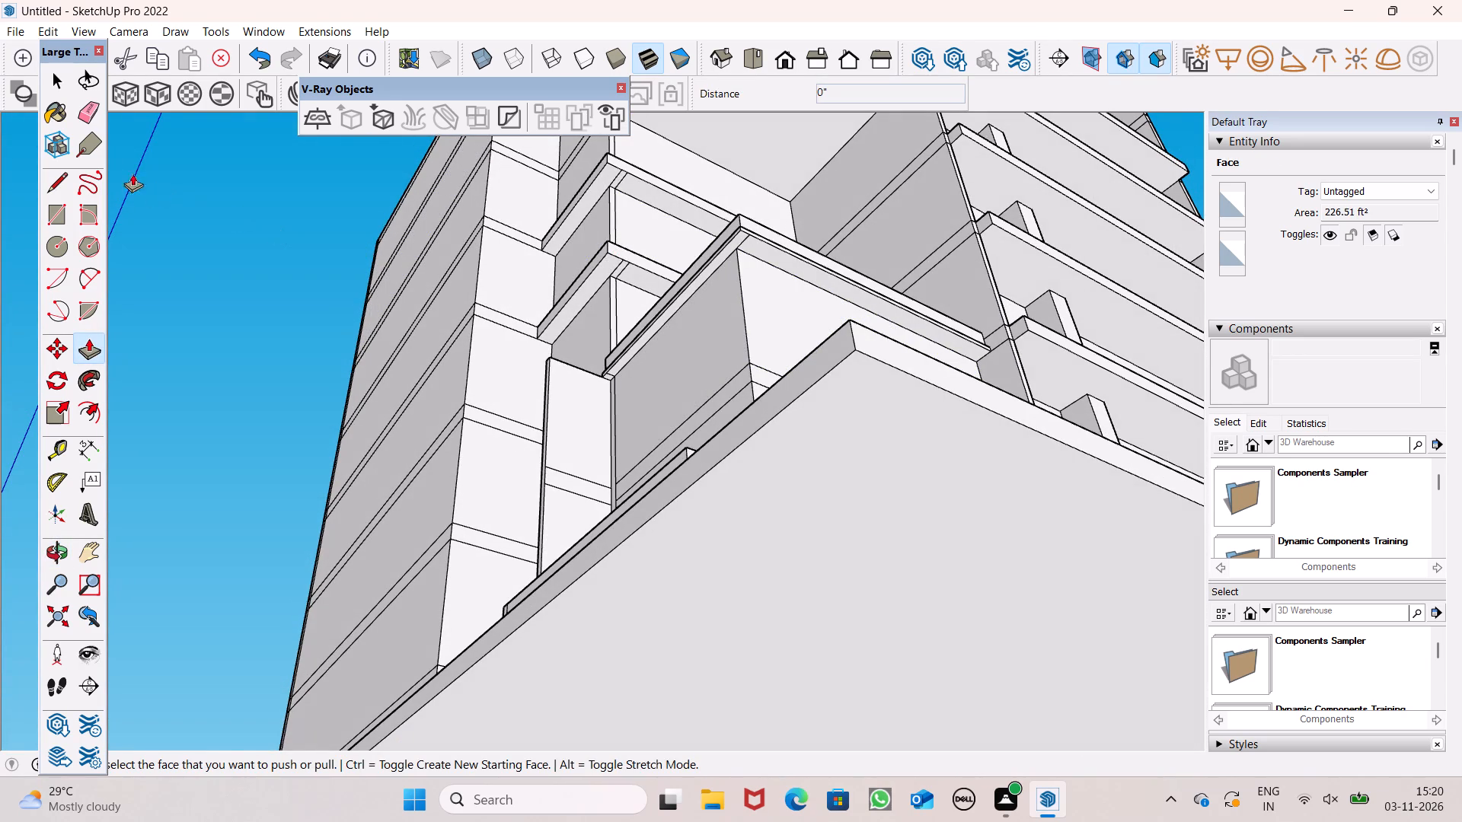
{"action": "left_click", "coordinate": [89, 119]}
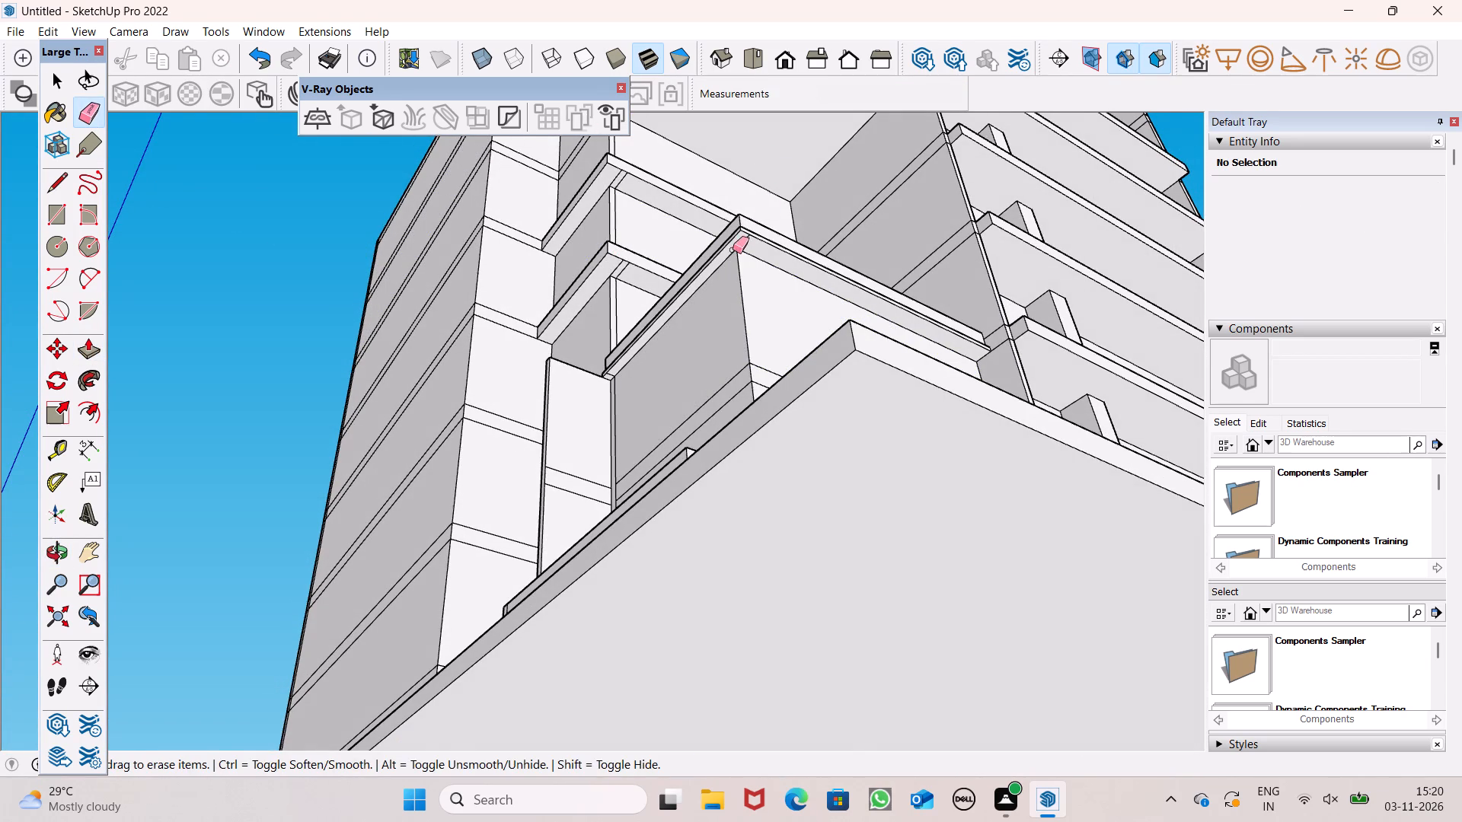
{"action": "scroll", "coordinate": [733, 250], "scroll_direction": "up", "scroll_amount": 9}
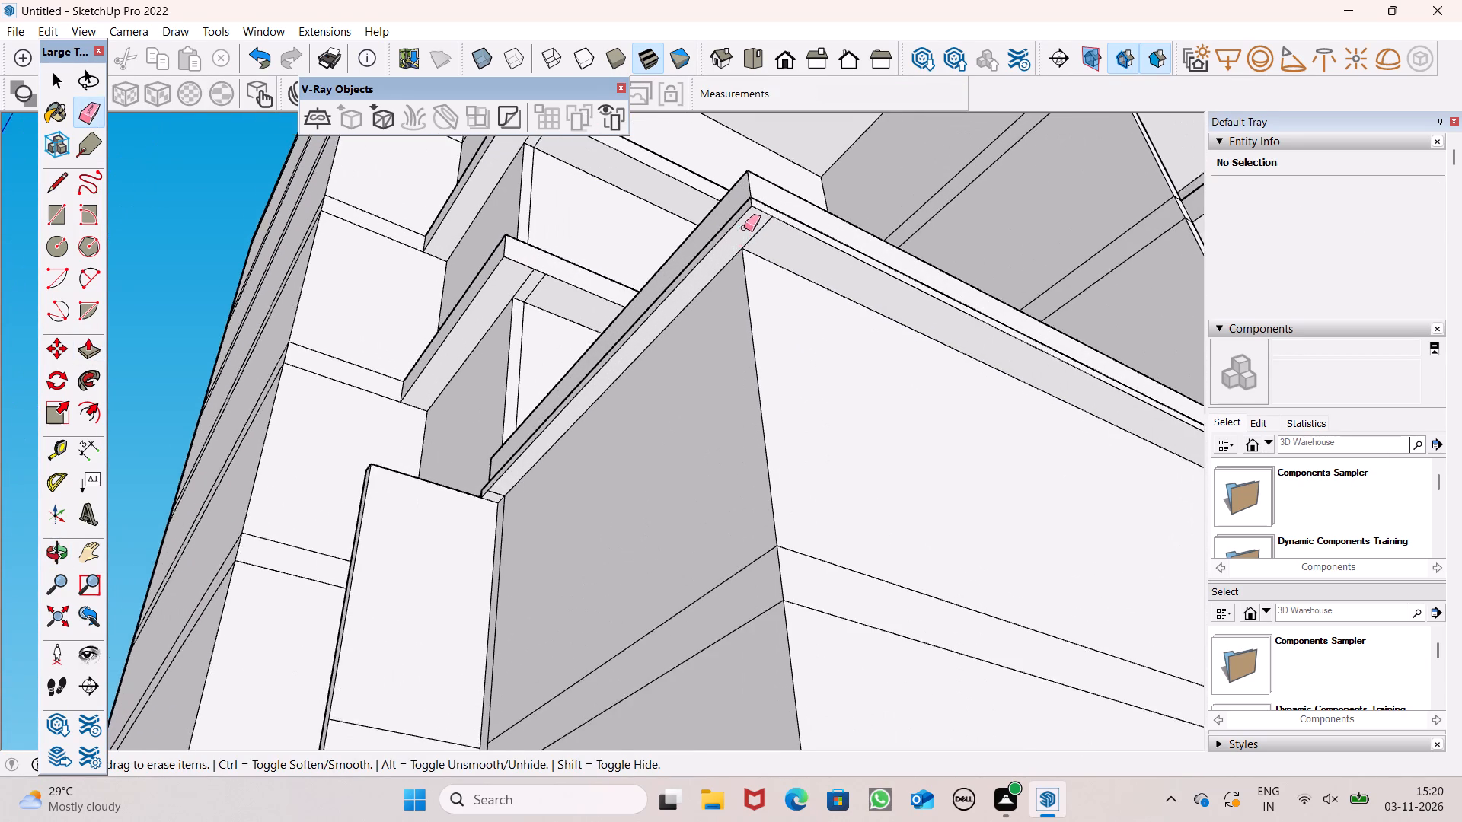
{"action": "scroll", "coordinate": [744, 228], "scroll_direction": "up", "scroll_amount": 6}
{"action": "left_click", "coordinate": [757, 238]}
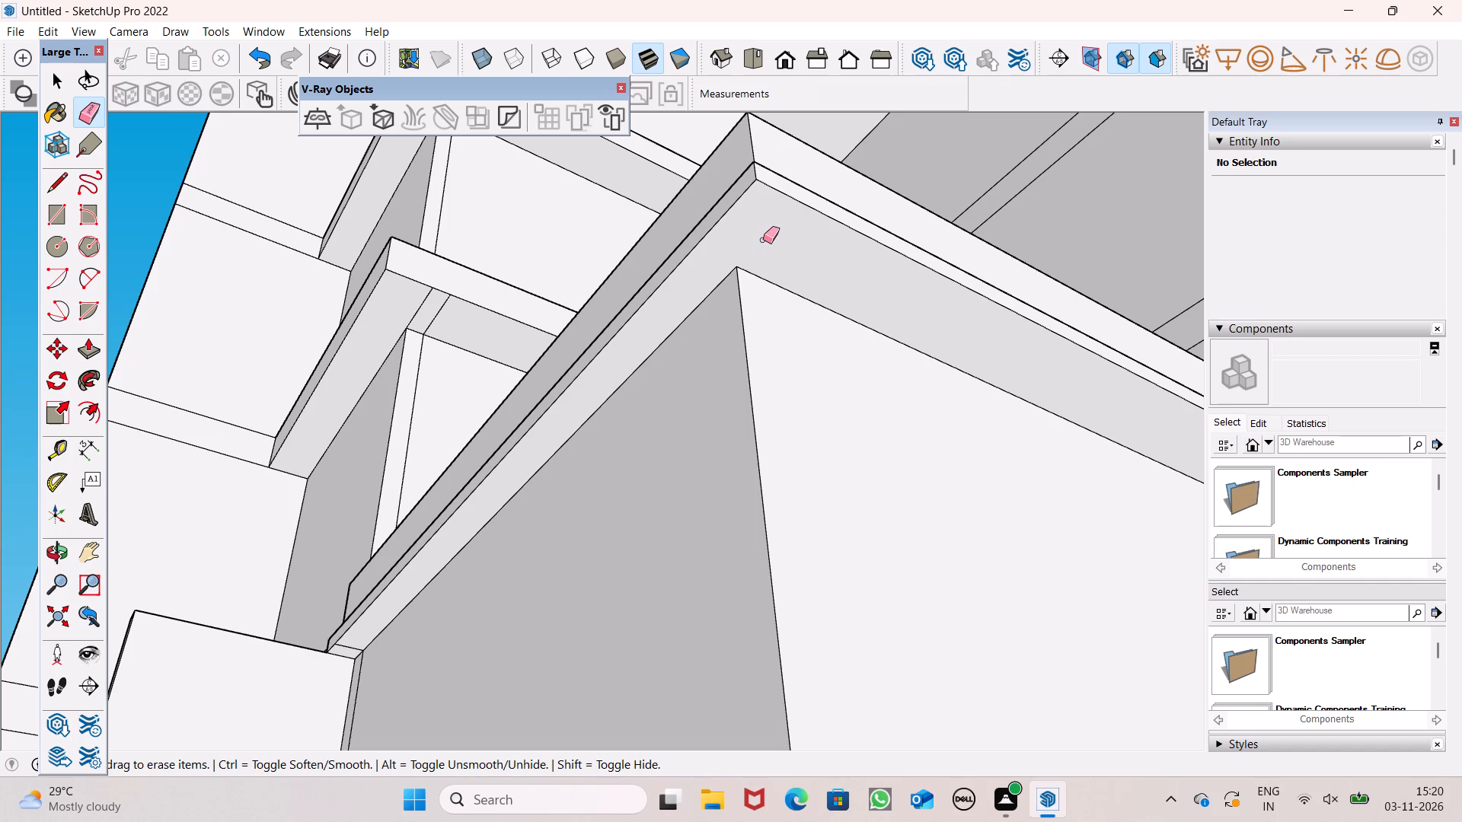
{"action": "scroll", "coordinate": [759, 253], "scroll_direction": "down", "scroll_amount": 1}
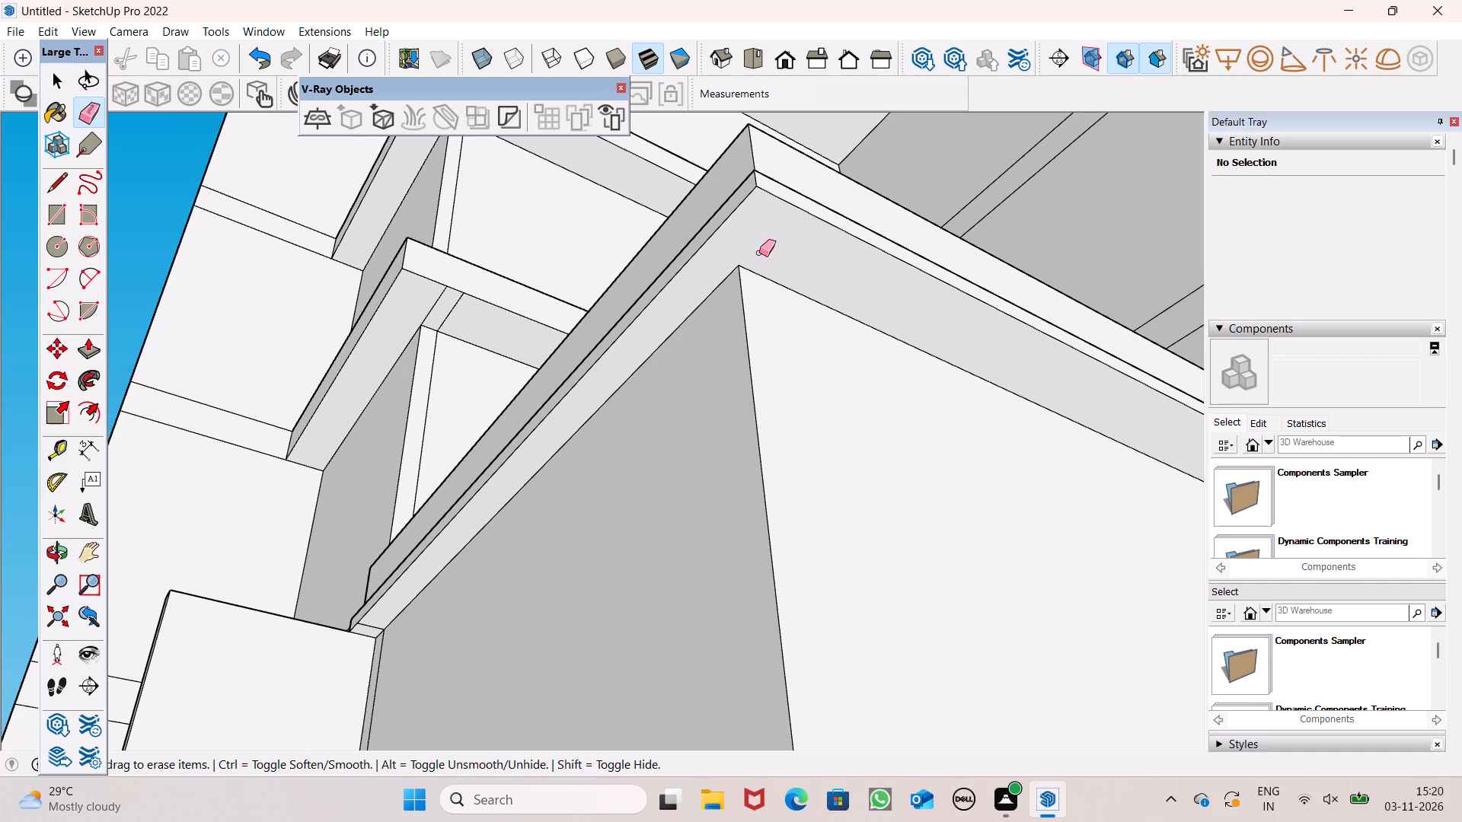
Erase the short edge crossing the underside of the low block's parapet ledge at its end beside the vertical fin.
{"action": "scroll", "coordinate": [758, 255], "scroll_direction": "down", "scroll_amount": 4}
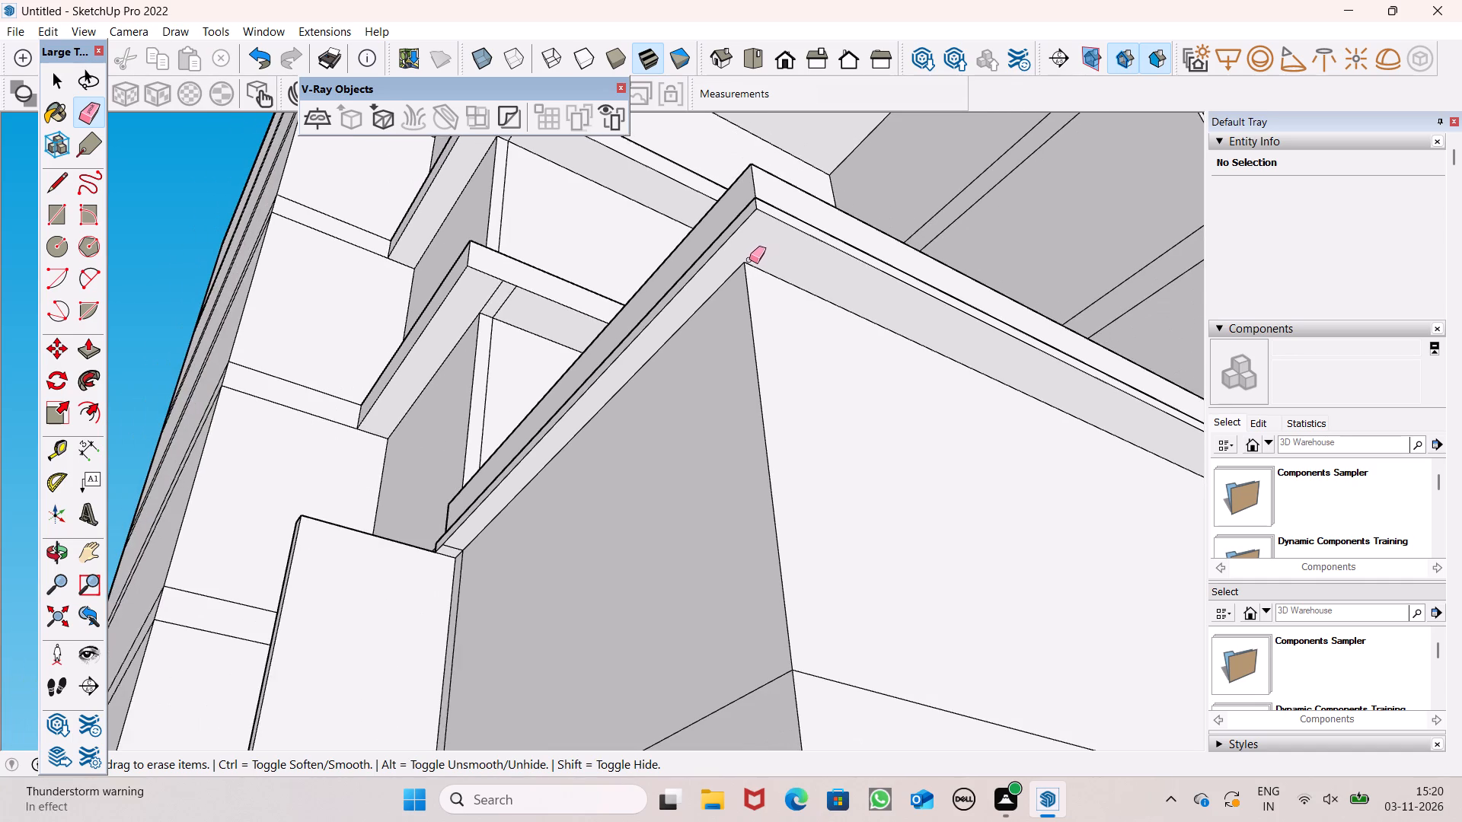
{"action": "middle_click_drag", "start_coordinate": [749, 260], "coordinate": [780, 225]}
{"action": "scroll", "coordinate": [602, 387], "scroll_direction": "up", "scroll_amount": 4}
{"action": "scroll", "coordinate": [557, 413], "scroll_direction": "down", "scroll_amount": 5}
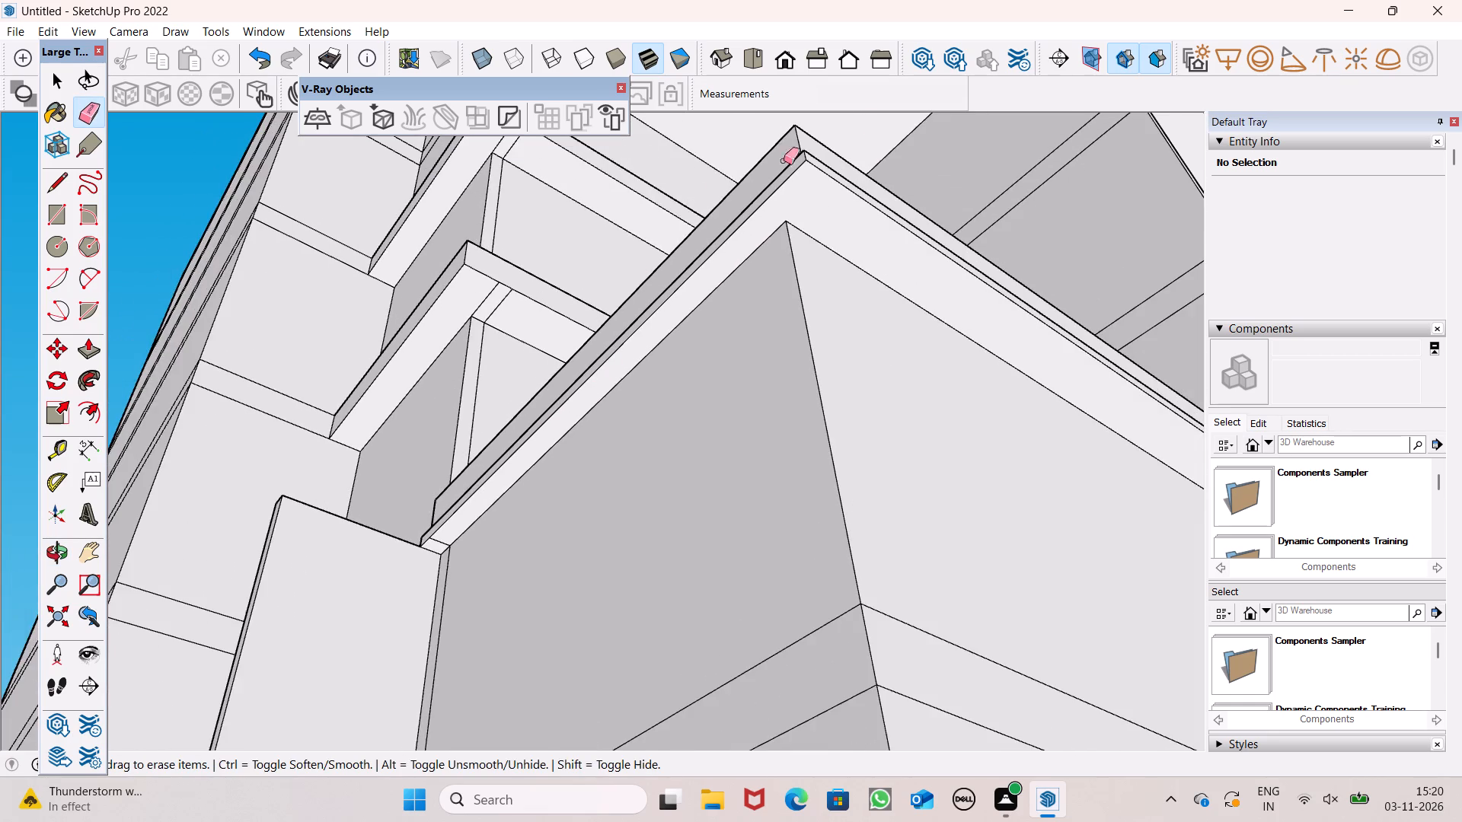
{"action": "scroll", "coordinate": [539, 333], "scroll_direction": "down", "scroll_amount": 2}
{"action": "scroll", "coordinate": [475, 543], "scroll_direction": "up", "scroll_amount": 5}
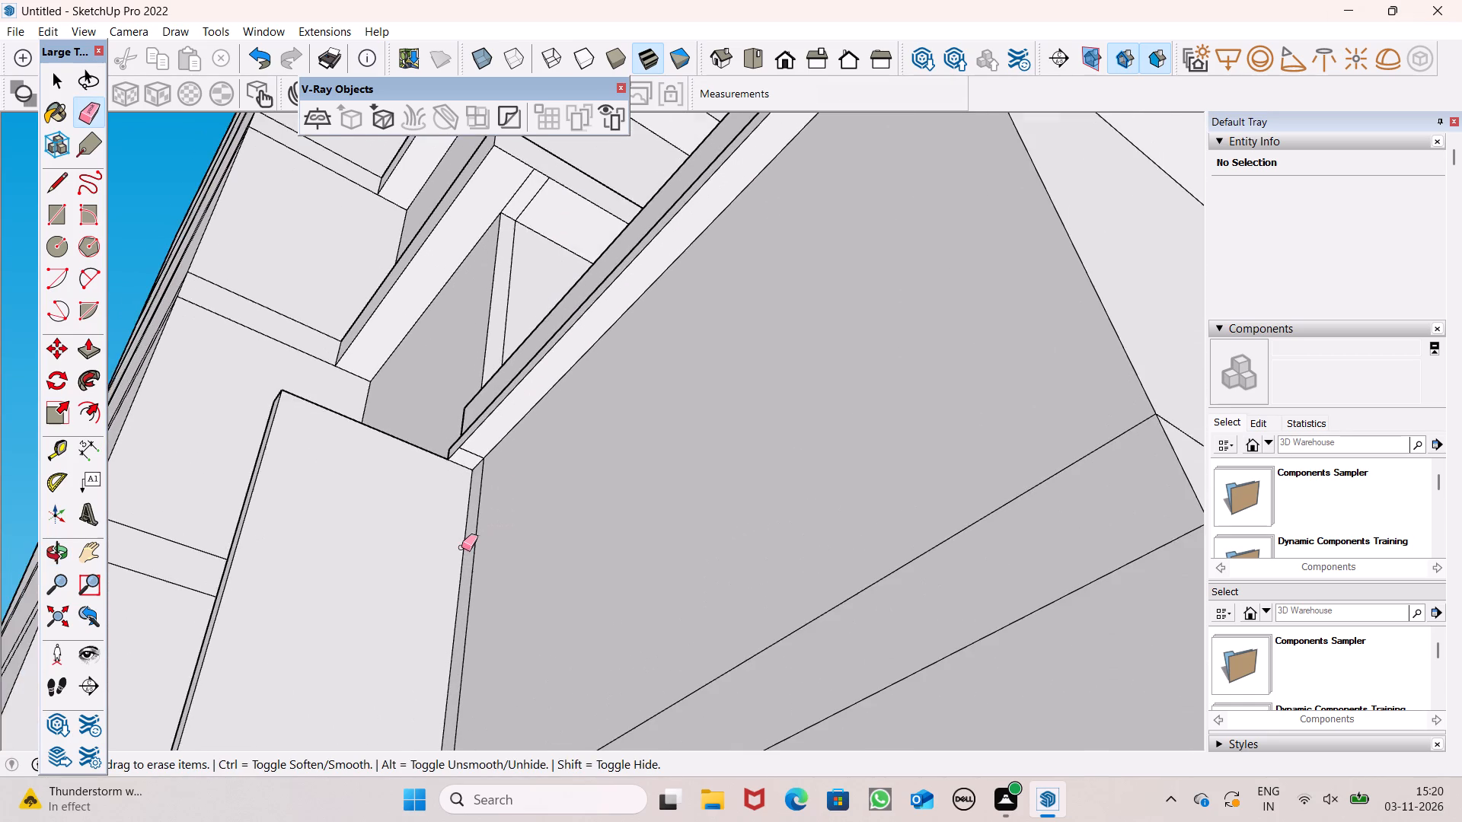
{"action": "scroll", "coordinate": [477, 511], "scroll_direction": "up", "scroll_amount": 7}
{"action": "left_click", "coordinate": [470, 406]}
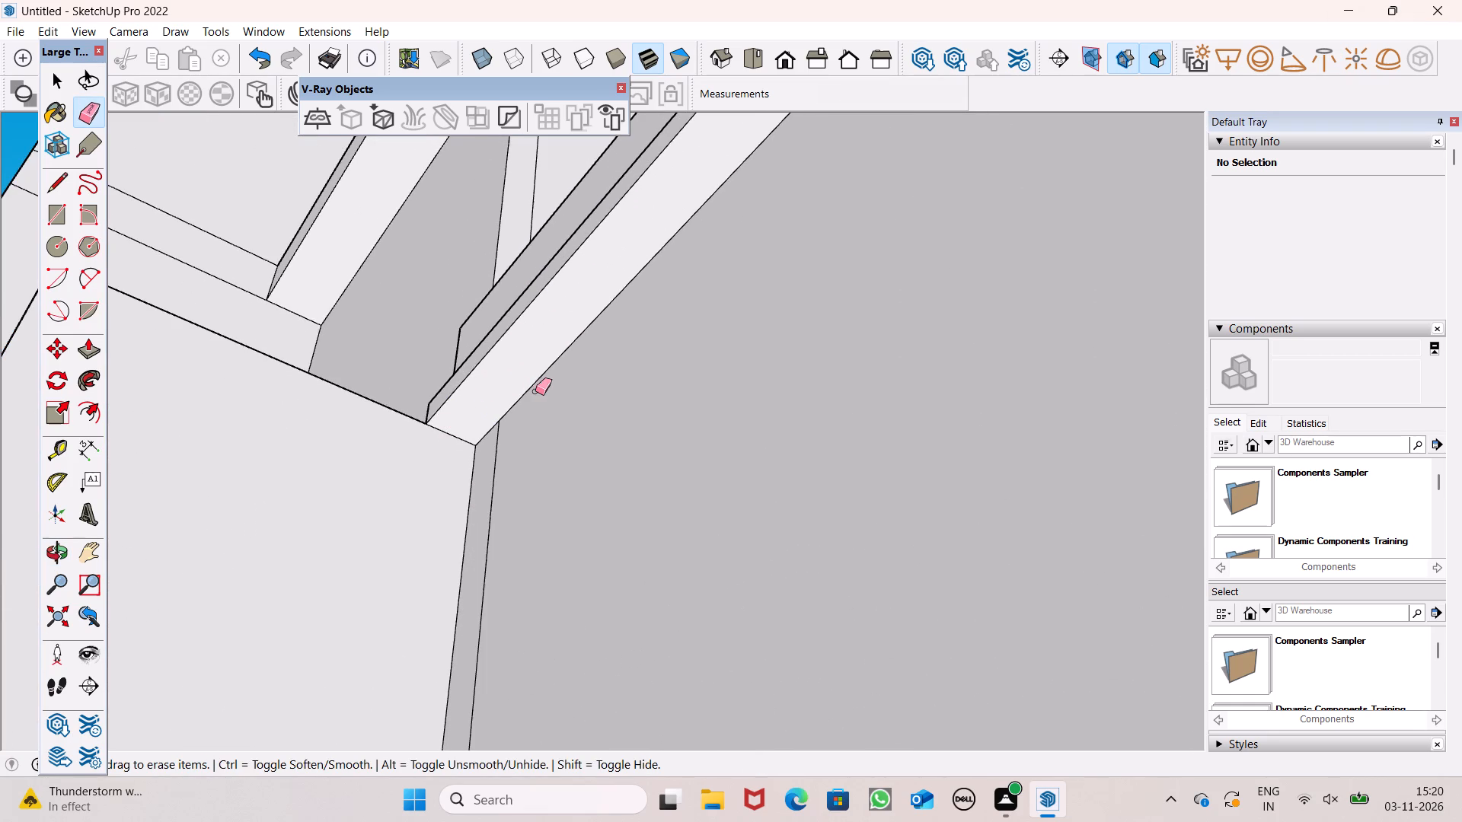
Erase the two short edges crossing the underside of the first tower ledge above the low block, near its outer corner.
{"action": "scroll", "coordinate": [537, 391], "scroll_direction": "down", "scroll_amount": 2}
{"action": "middle_click_drag", "start_coordinate": [617, 414], "coordinate": [736, 558]}
{"action": "scroll", "coordinate": [669, 457], "scroll_direction": "down", "scroll_amount": 3}
{"action": "middle_click_drag", "start_coordinate": [627, 442], "coordinate": [800, 734]}
{"action": "scroll", "coordinate": [406, 419], "scroll_direction": "down", "scroll_amount": 10}
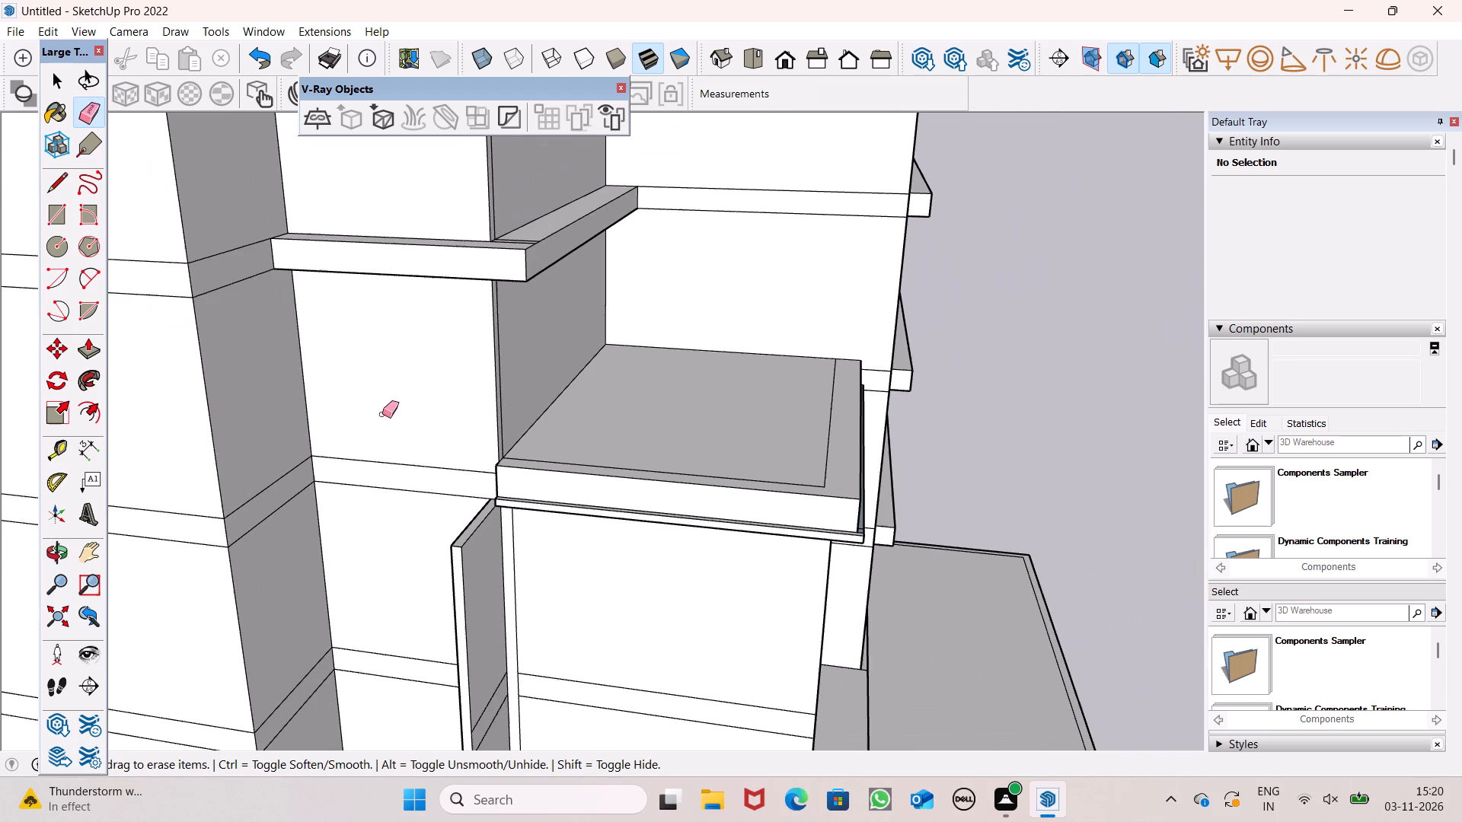
{"action": "middle_click_drag", "start_coordinate": [795, 638], "coordinate": [615, 424]}
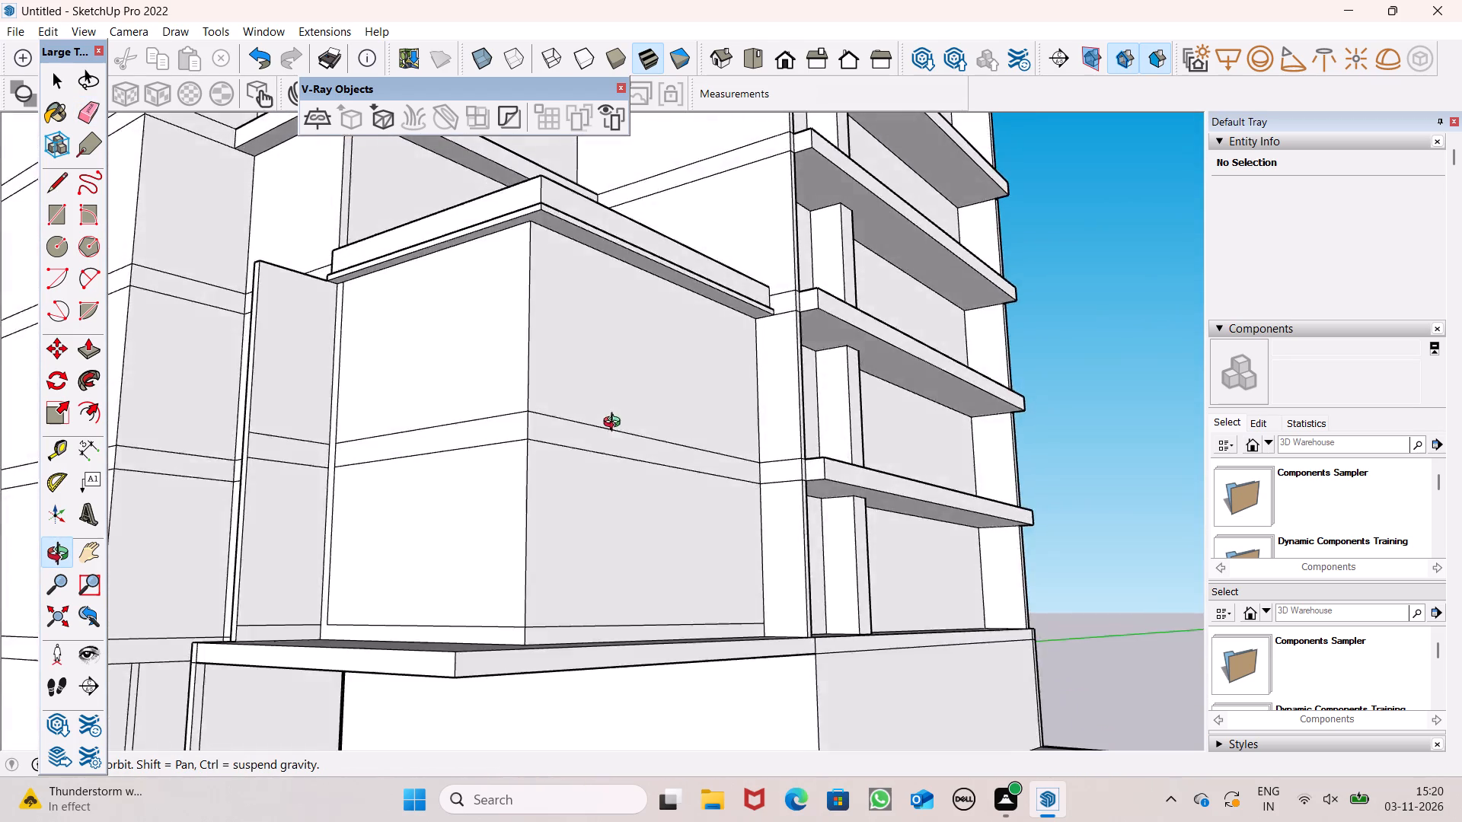
{"action": "middle_click_drag", "start_coordinate": [615, 424], "coordinate": [727, 573]}
{"action": "scroll", "coordinate": [562, 470], "scroll_direction": "down", "scroll_amount": 4}
{"action": "middle_click_drag", "start_coordinate": [623, 491], "coordinate": [668, 270]}
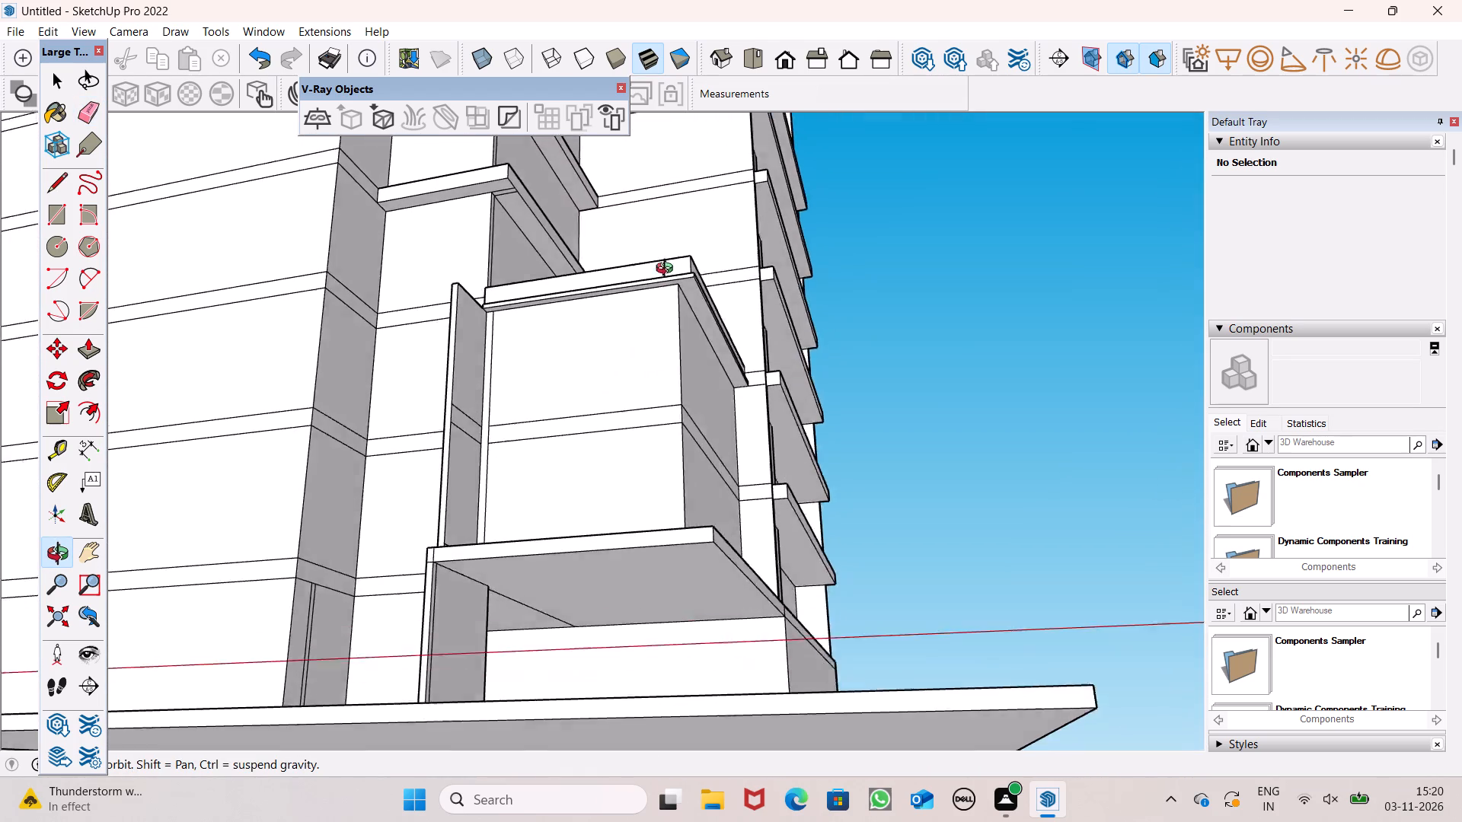
{"action": "middle_click_drag", "start_coordinate": [668, 270], "coordinate": [701, 250]}
{"action": "scroll", "coordinate": [582, 374], "scroll_direction": "down", "scroll_amount": 4}
{"action": "scroll", "coordinate": [491, 256], "scroll_direction": "up", "scroll_amount": 5}
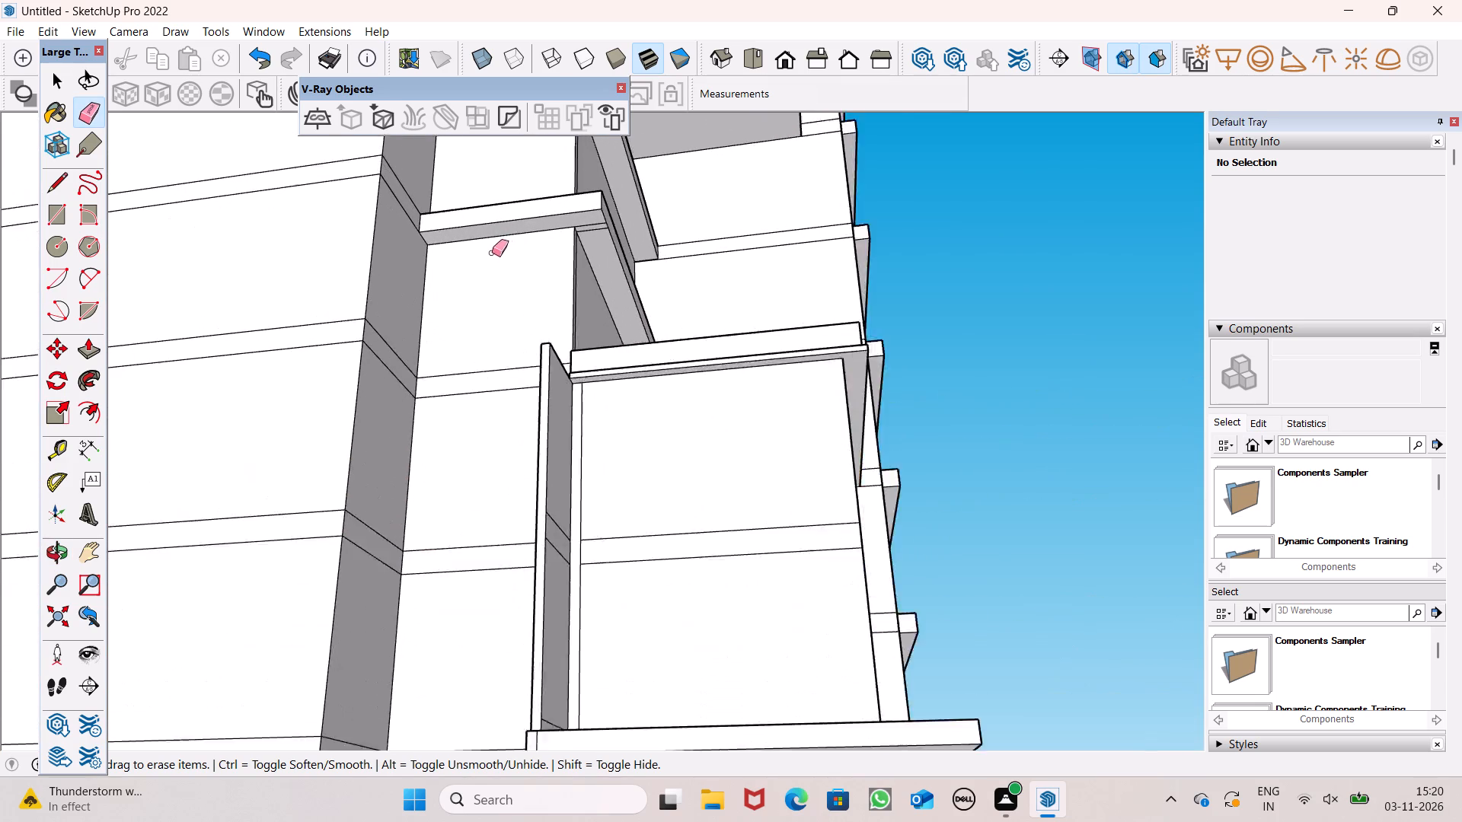
{"action": "scroll", "coordinate": [492, 253], "scroll_direction": "up", "scroll_amount": 4}
{"action": "scroll", "coordinate": [632, 188], "scroll_direction": "up", "scroll_amount": 7}
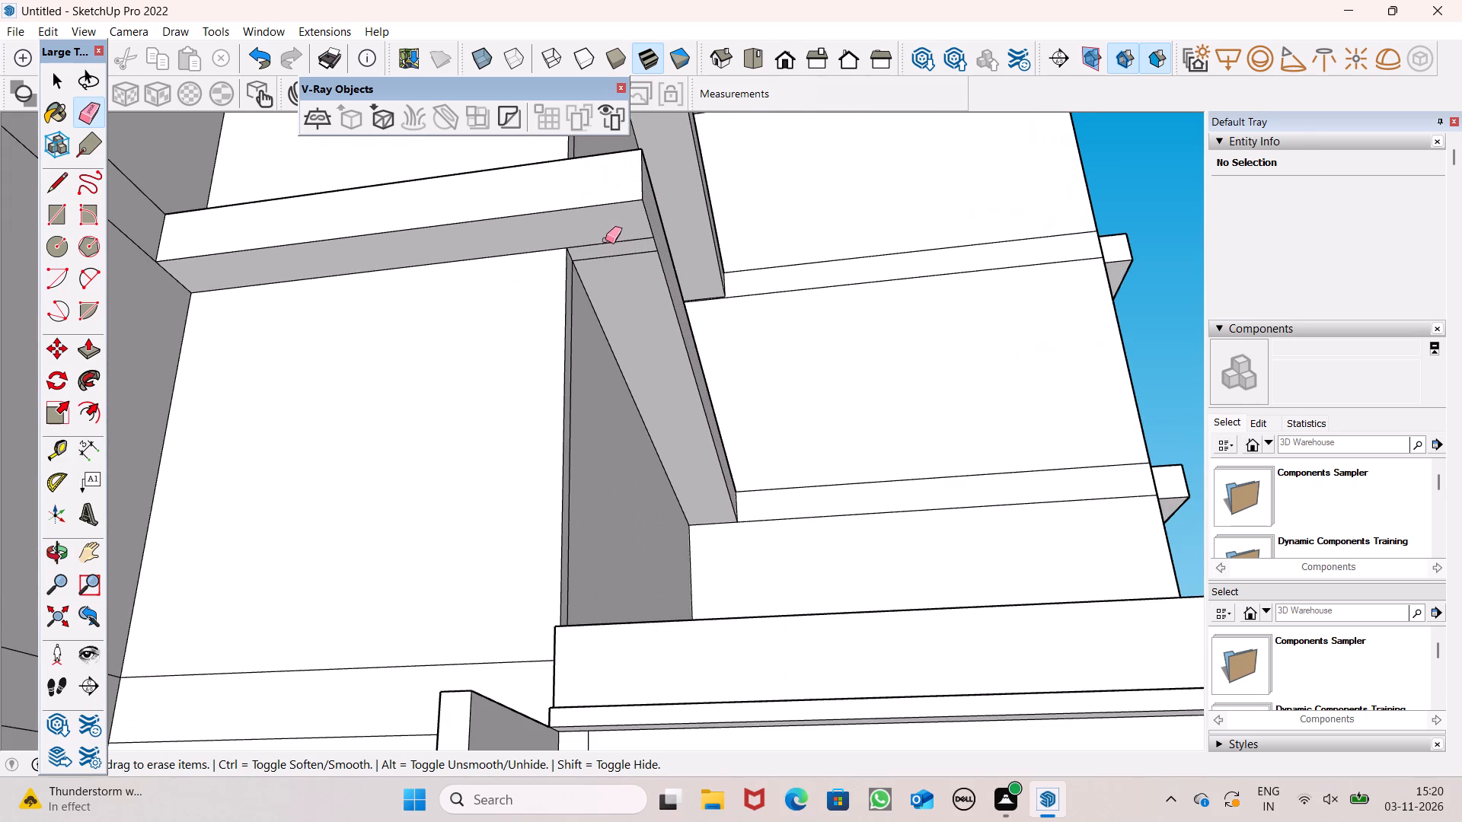
{"action": "left_click_drag", "start_coordinate": [605, 237], "coordinate": [621, 271]}
Erase the two short edges crossing the underside of the second tower ledge above the low block, near its outer corner.
{"action": "scroll", "coordinate": [630, 350], "scroll_direction": "down", "scroll_amount": 11}
{"action": "scroll", "coordinate": [595, 195], "scroll_direction": "up", "scroll_amount": 7}
{"action": "scroll", "coordinate": [668, 207], "scroll_direction": "up", "scroll_amount": 2}
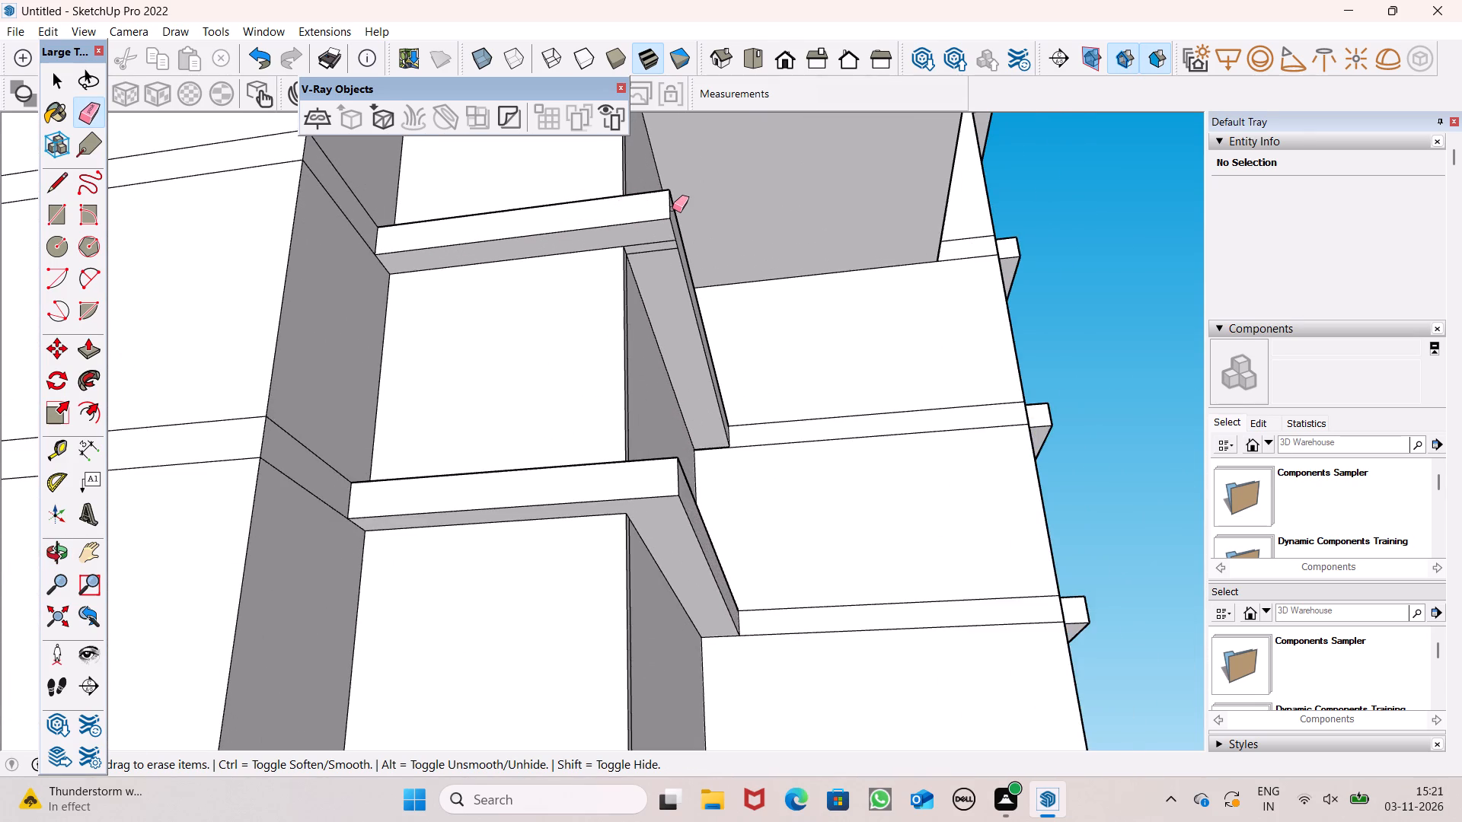
{"action": "scroll", "coordinate": [672, 209], "scroll_direction": "up", "scroll_amount": 6}
{"action": "left_click_drag", "start_coordinate": [632, 279], "coordinate": [652, 305]}
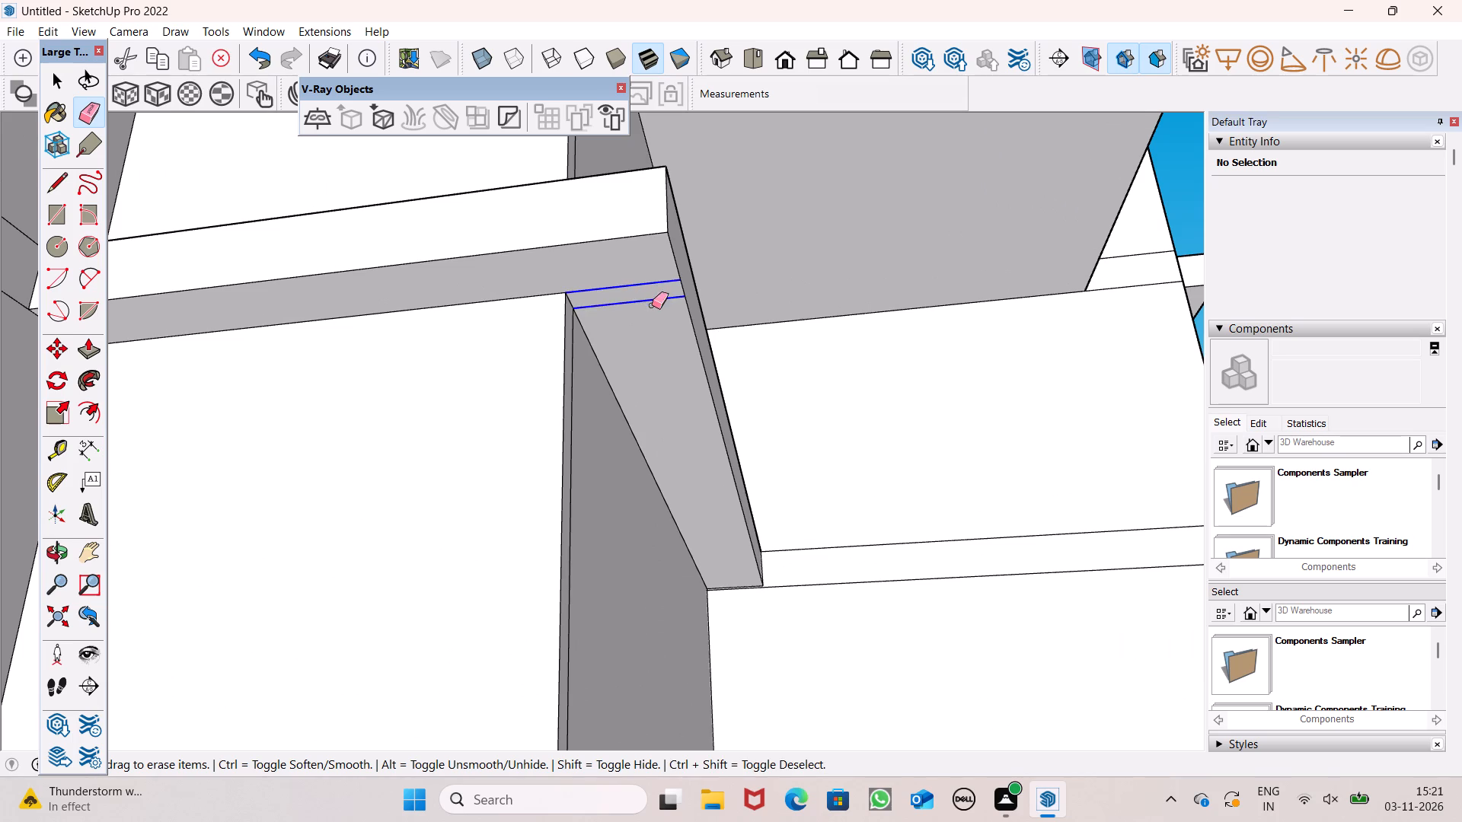
{"action": "left_click_drag", "start_coordinate": [652, 305], "coordinate": [652, 306]}
Erase the long edge running parallel to the front edge on the underside of the tower's projecting slab.
{"action": "scroll", "coordinate": [629, 304], "scroll_direction": "down", "scroll_amount": 5}
{"action": "middle_click_drag", "start_coordinate": [659, 353], "coordinate": [627, 409]}
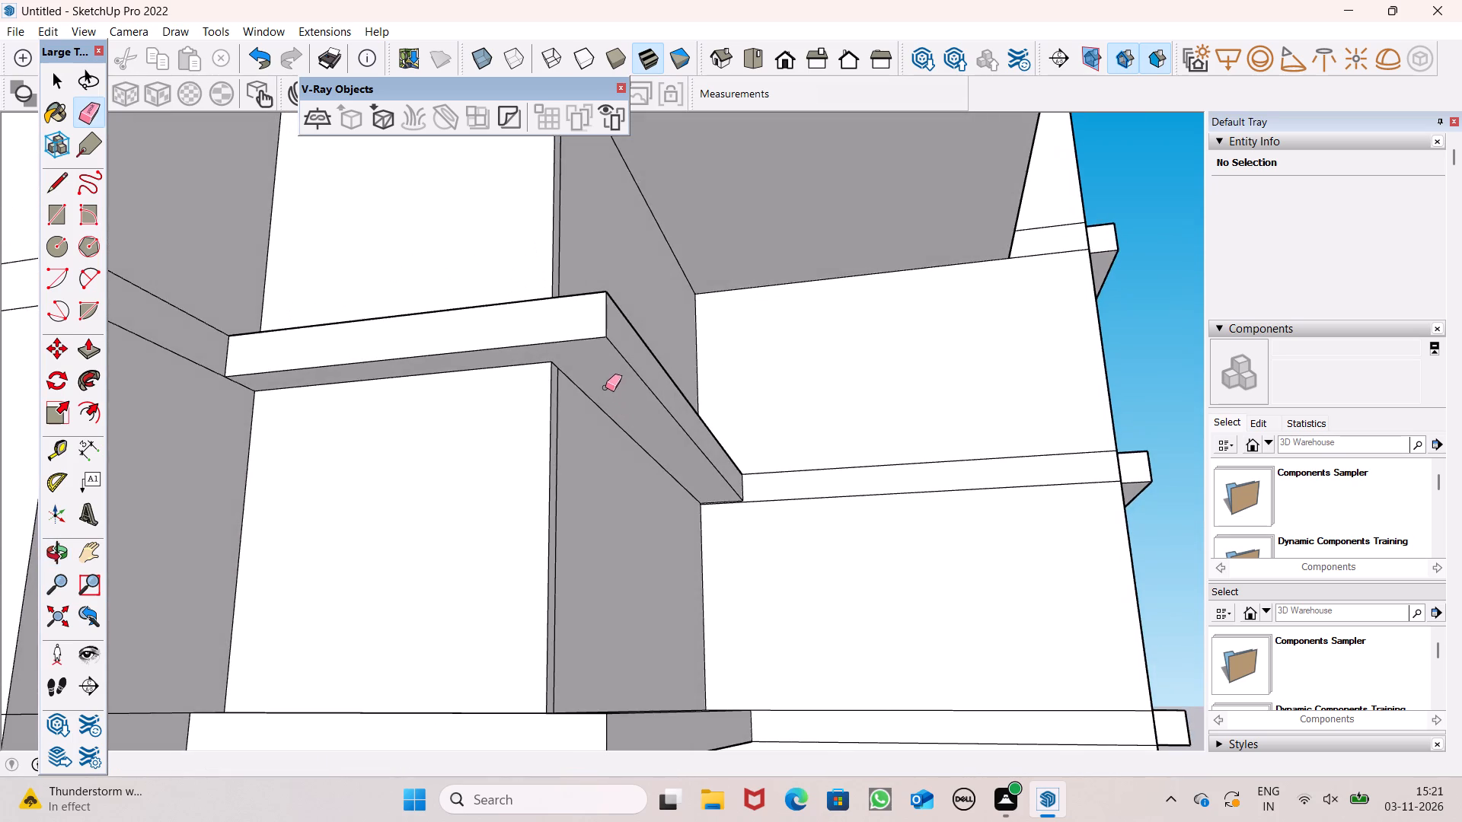
{"action": "scroll", "coordinate": [599, 409], "scroll_direction": "down", "scroll_amount": 16}
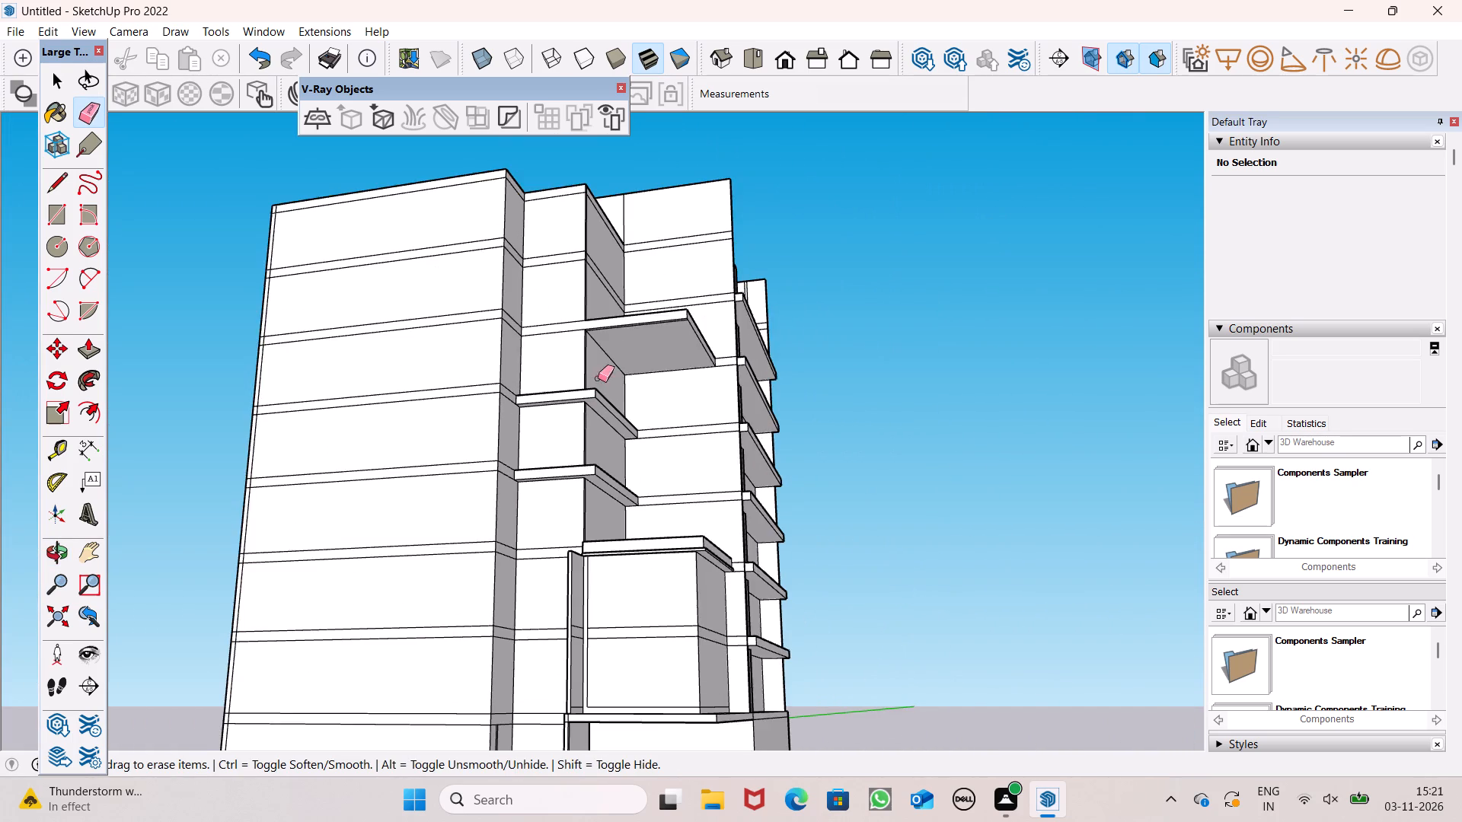
{"action": "middle_click_drag", "start_coordinate": [631, 367], "coordinate": [459, 193]}
{"action": "scroll", "coordinate": [633, 358], "scroll_direction": "up", "scroll_amount": 1}
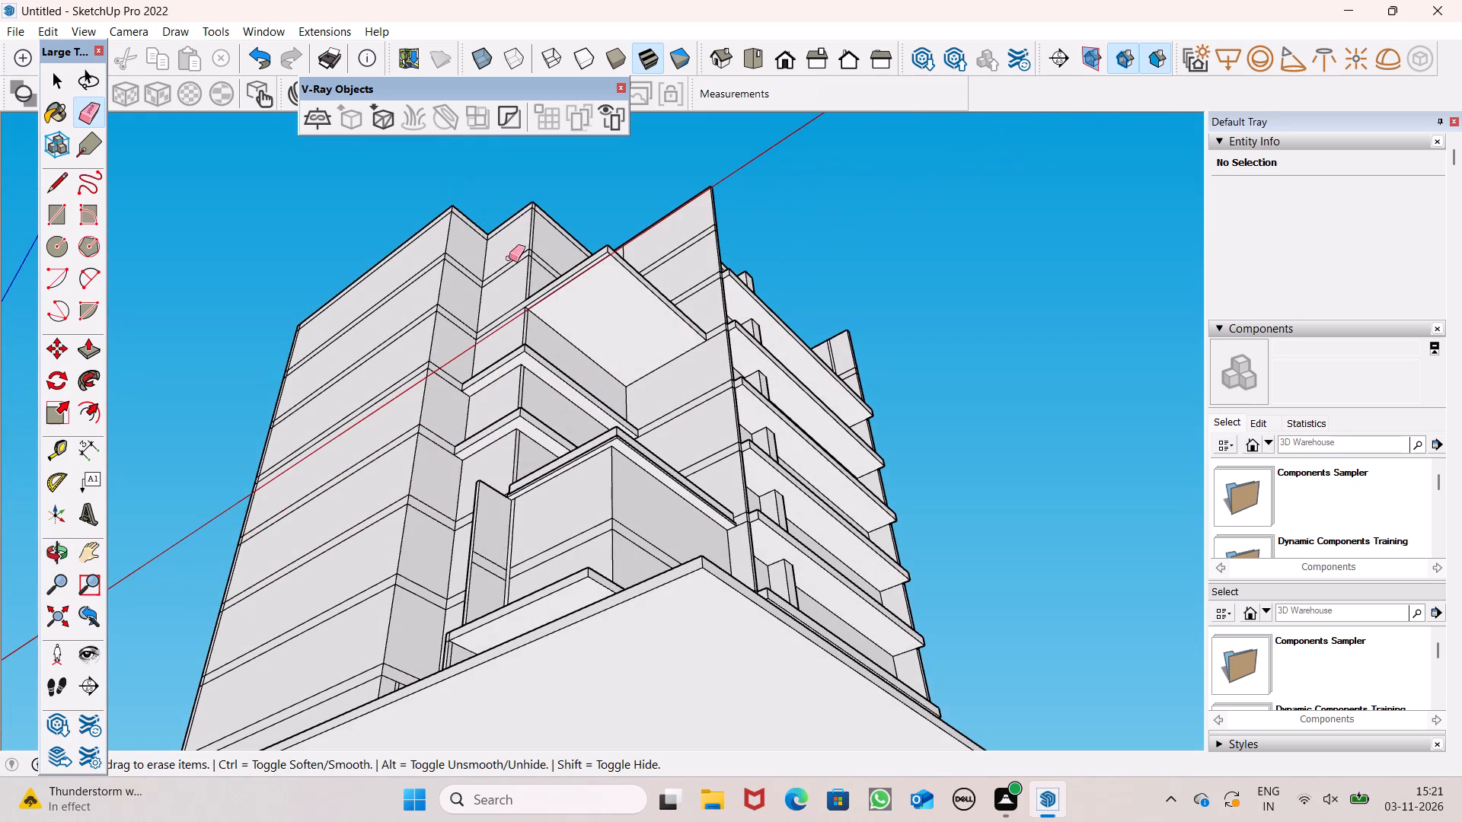
{"action": "scroll", "coordinate": [602, 352], "scroll_direction": "up", "scroll_amount": 1}
{"action": "scroll", "coordinate": [533, 303], "scroll_direction": "up", "scroll_amount": 6}
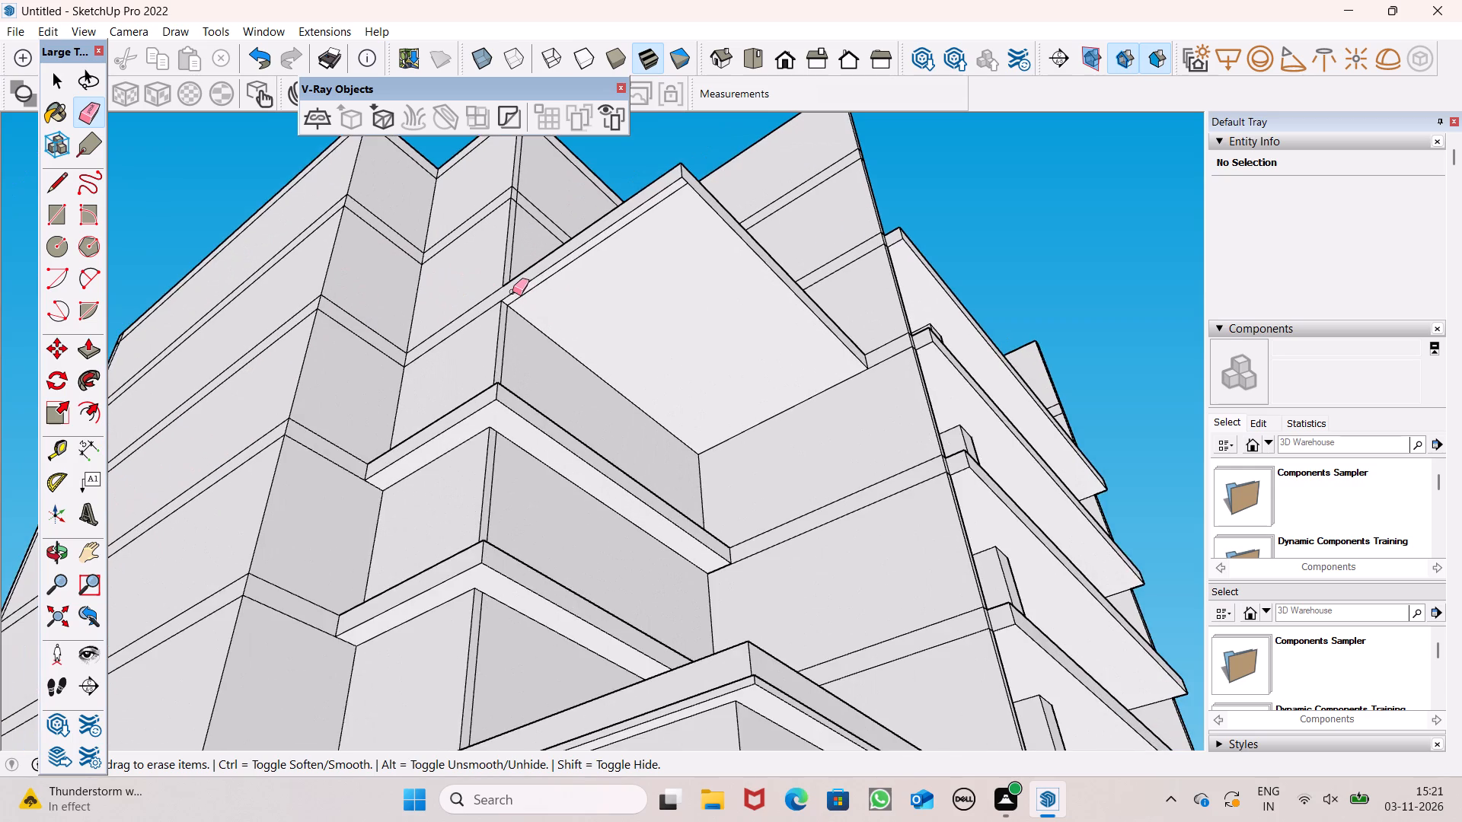
{"action": "scroll", "coordinate": [512, 292], "scroll_direction": "up", "scroll_amount": 13}
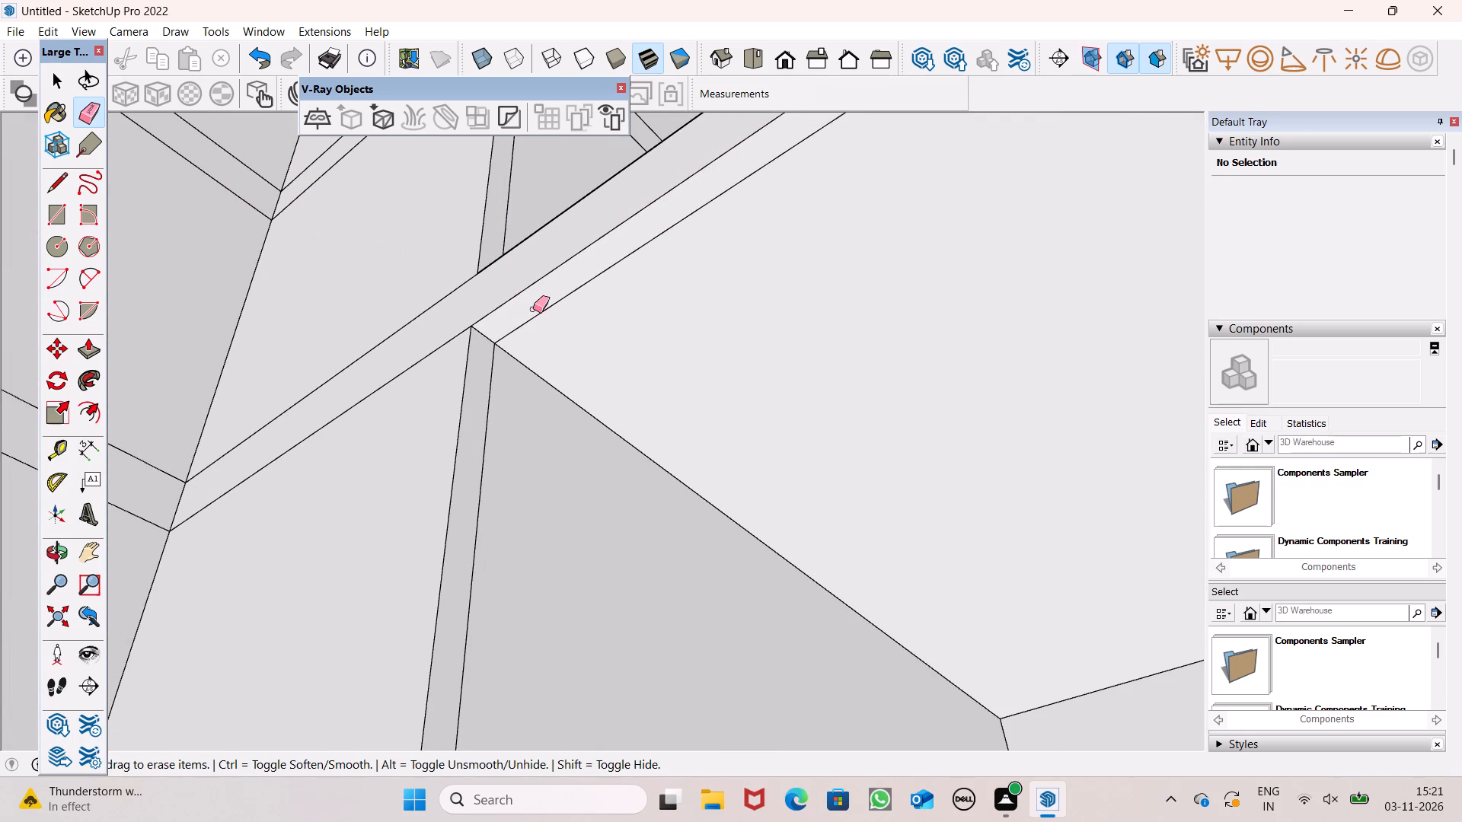
{"action": "left_click_drag", "start_coordinate": [539, 311], "coordinate": [548, 317]}
Examine the tower's projecting slab, ledges and upper floor bands from below, from the front and from above.
{"action": "scroll", "coordinate": [597, 345], "scroll_direction": "down", "scroll_amount": 6}
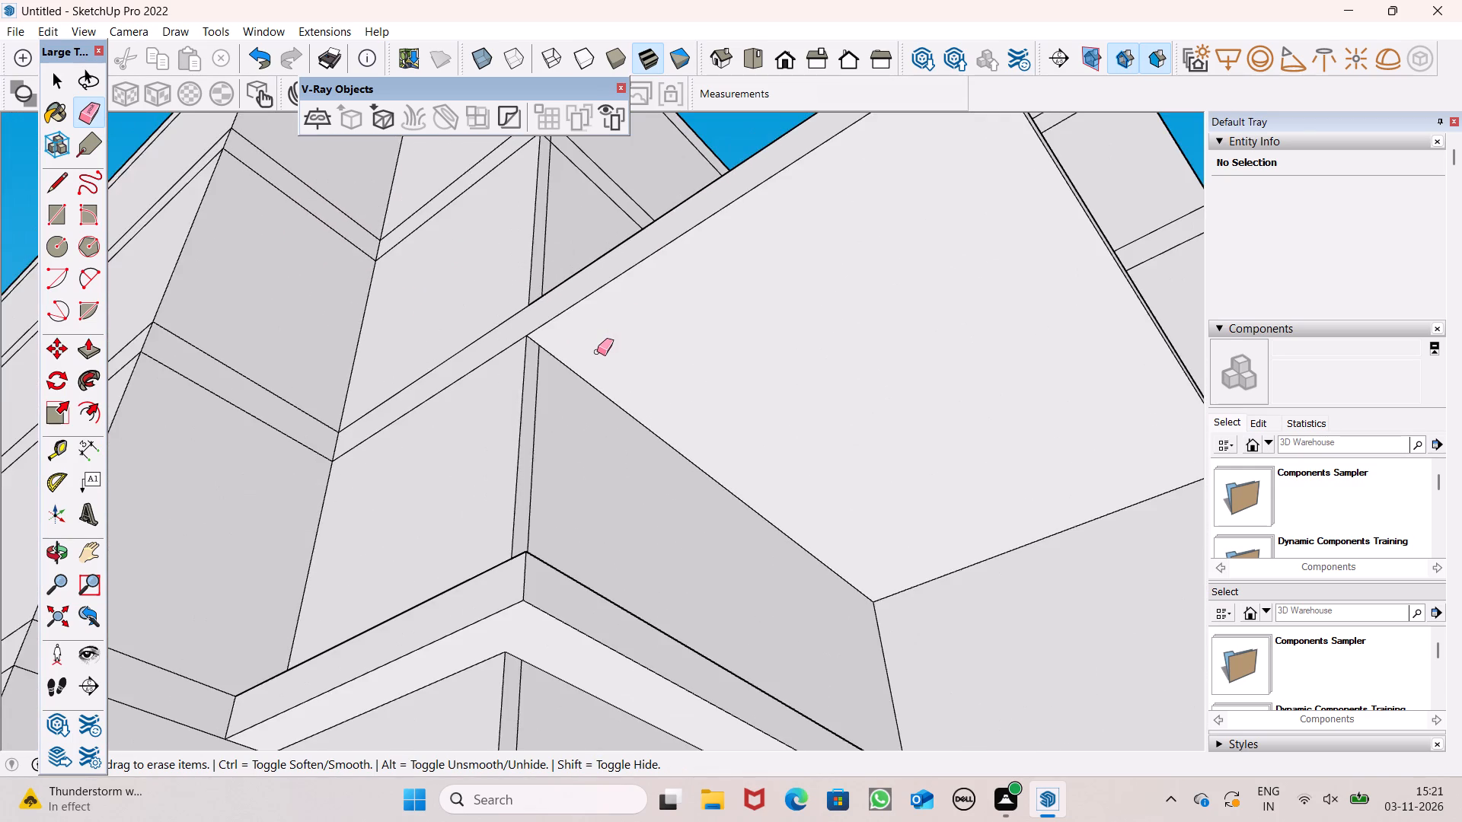
{"action": "scroll", "coordinate": [600, 351], "scroll_direction": "down", "scroll_amount": 4}
{"action": "middle_click_drag", "start_coordinate": [613, 353], "coordinate": [678, 484]}
{"action": "scroll", "coordinate": [651, 344], "scroll_direction": "down", "scroll_amount": 3}
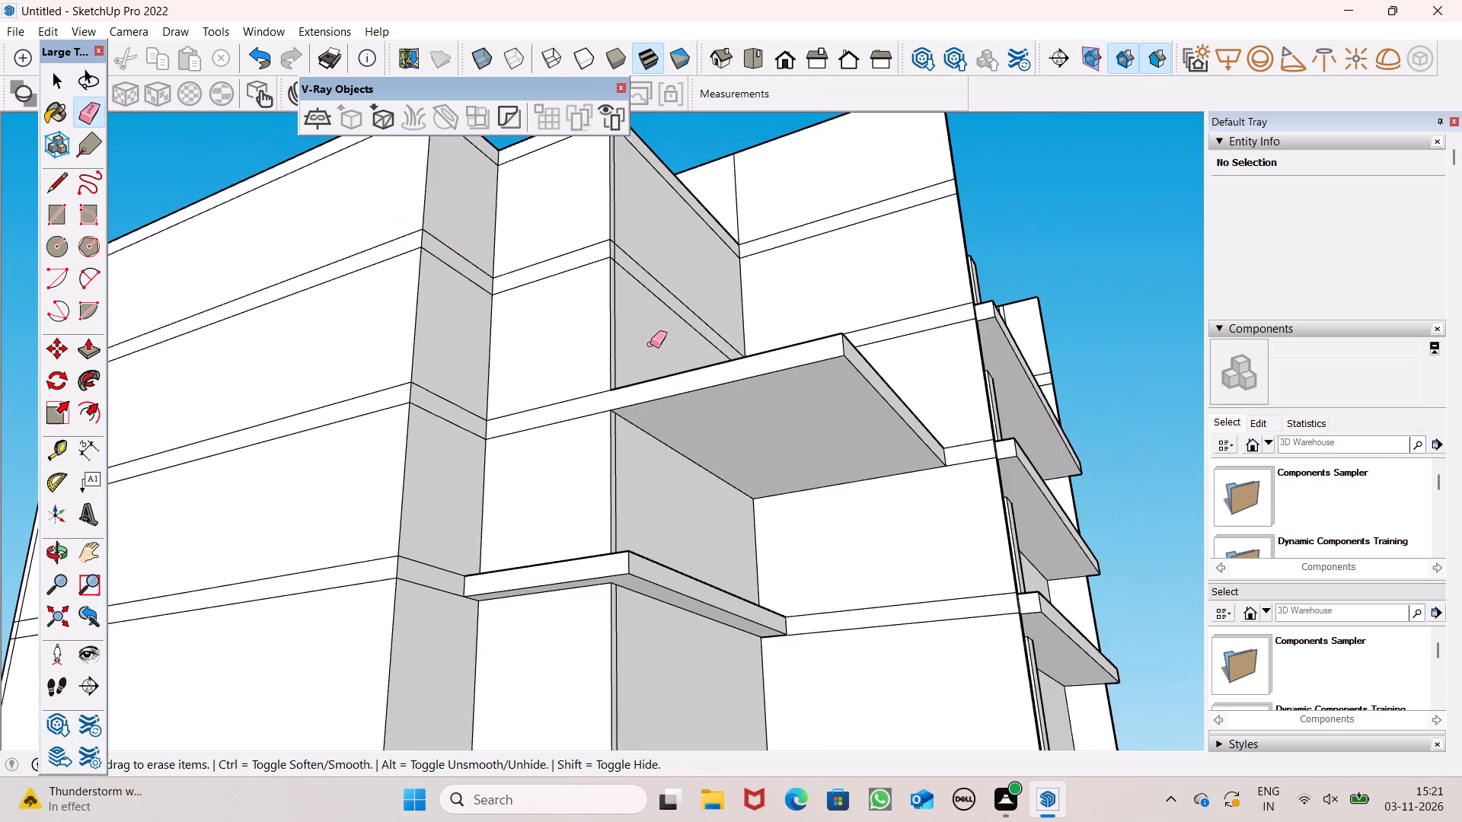
{"action": "scroll", "coordinate": [650, 344], "scroll_direction": "down", "scroll_amount": 4}
{"action": "scroll", "coordinate": [631, 409], "scroll_direction": "down", "scroll_amount": 4}
{"action": "middle_click_drag", "start_coordinate": [642, 413], "coordinate": [703, 478]}
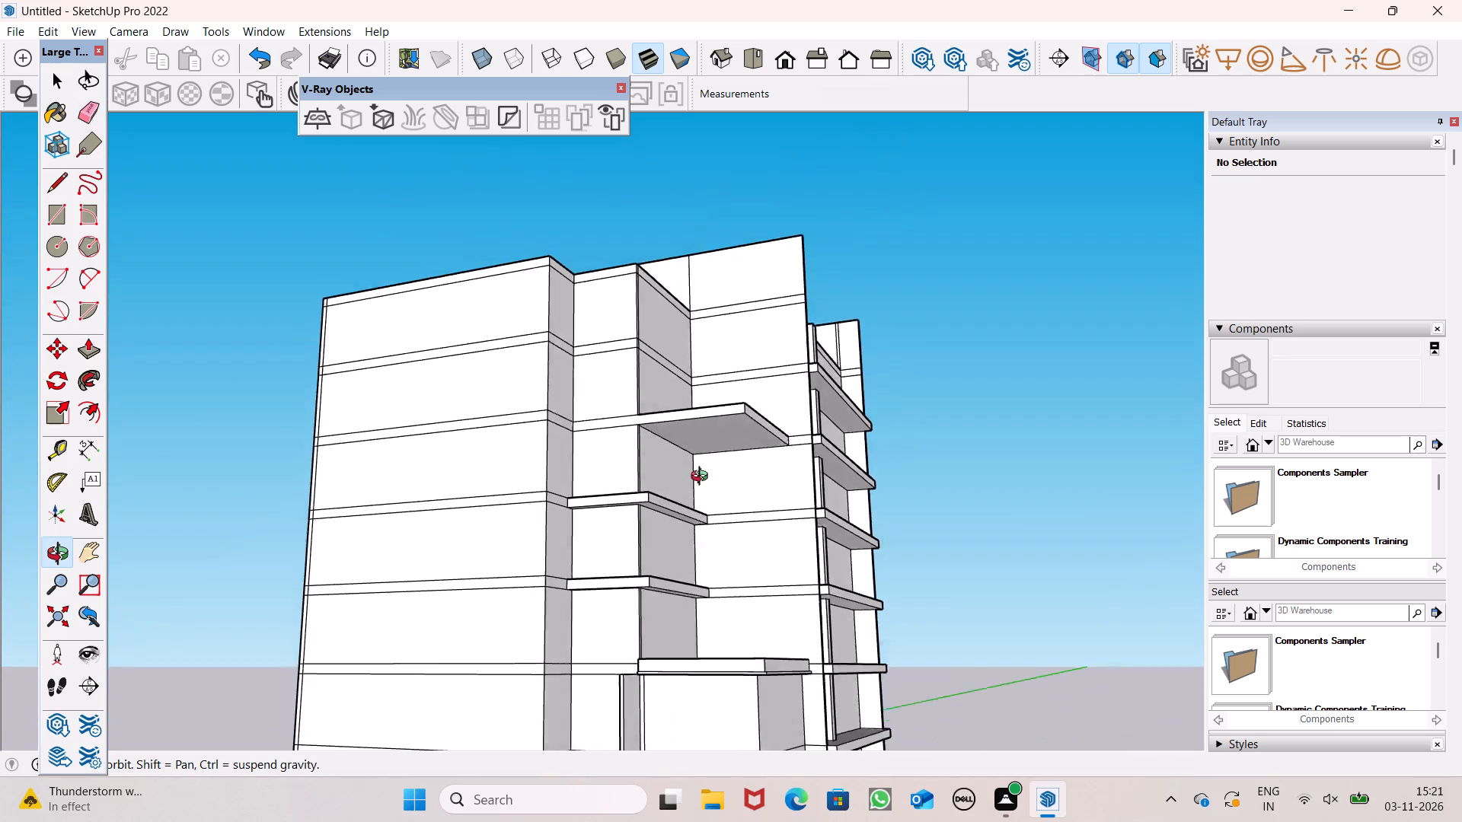
{"action": "middle_click_drag", "start_coordinate": [703, 478], "coordinate": [742, 464]}
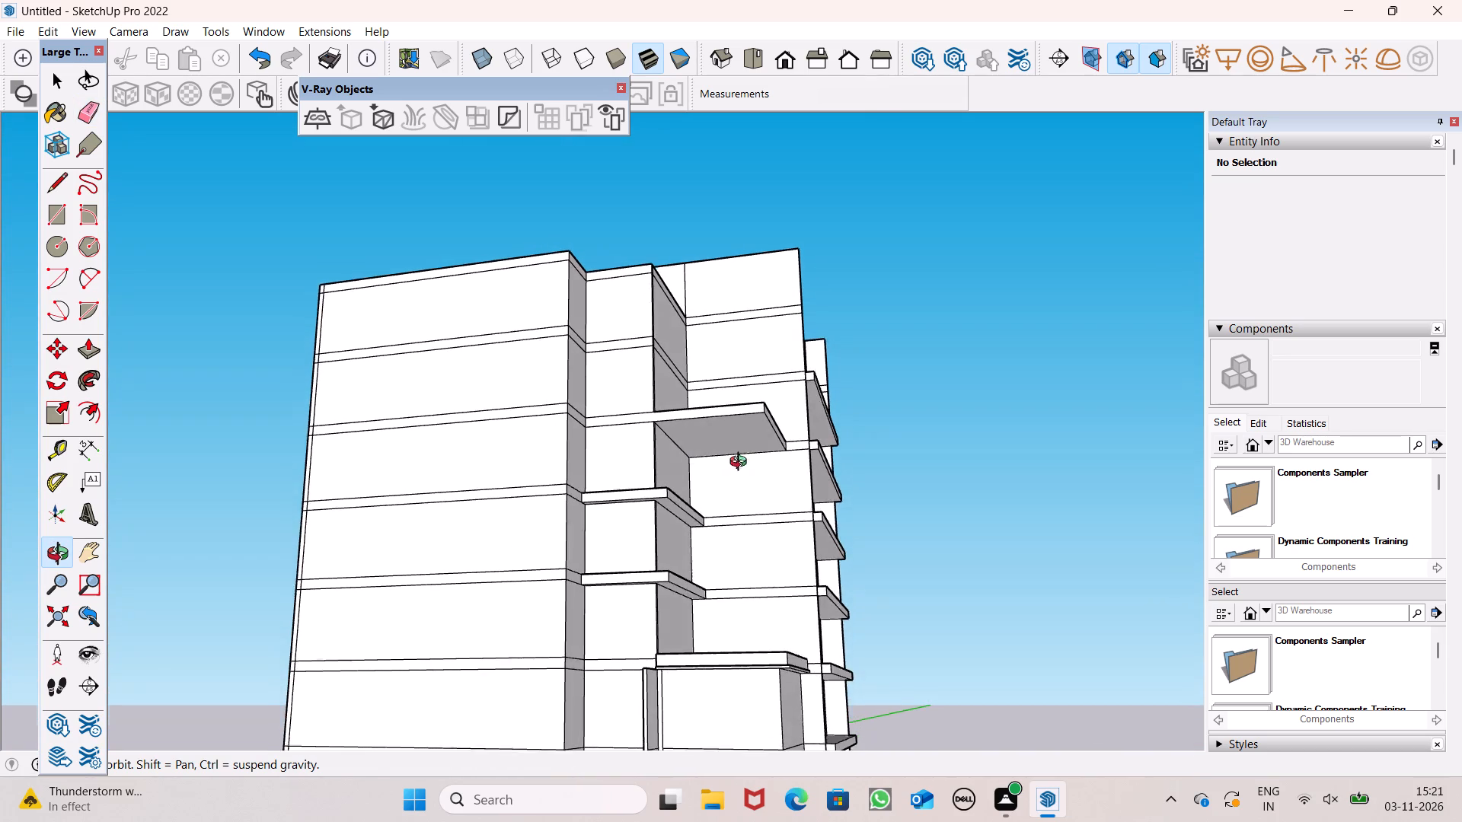
{"action": "middle_click_drag", "start_coordinate": [742, 464], "coordinate": [739, 471]}
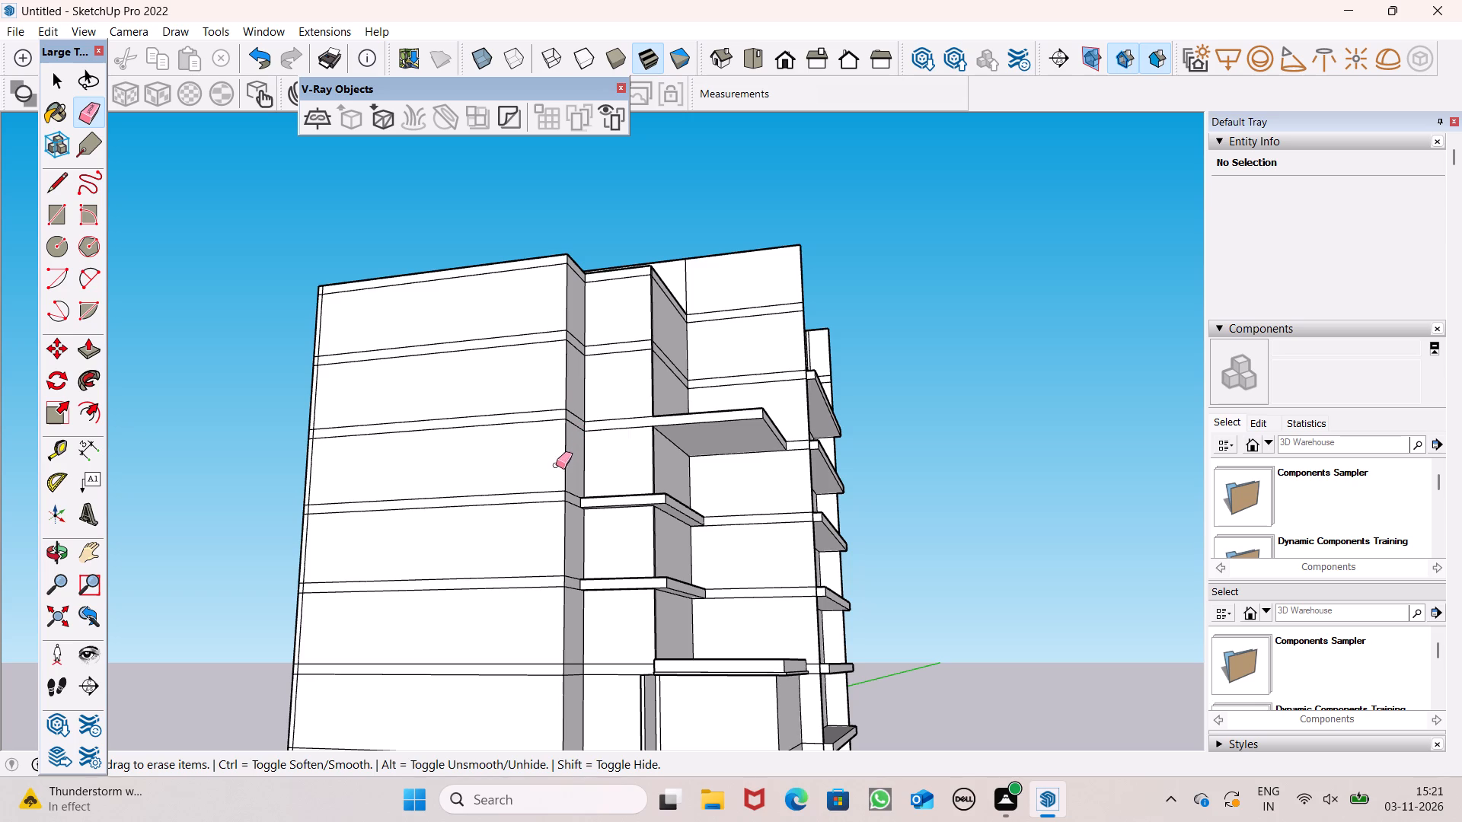
{"action": "scroll", "coordinate": [560, 444], "scroll_direction": "down", "scroll_amount": 2}
{"action": "middle_click_drag", "start_coordinate": [666, 513], "coordinate": [378, 652]}
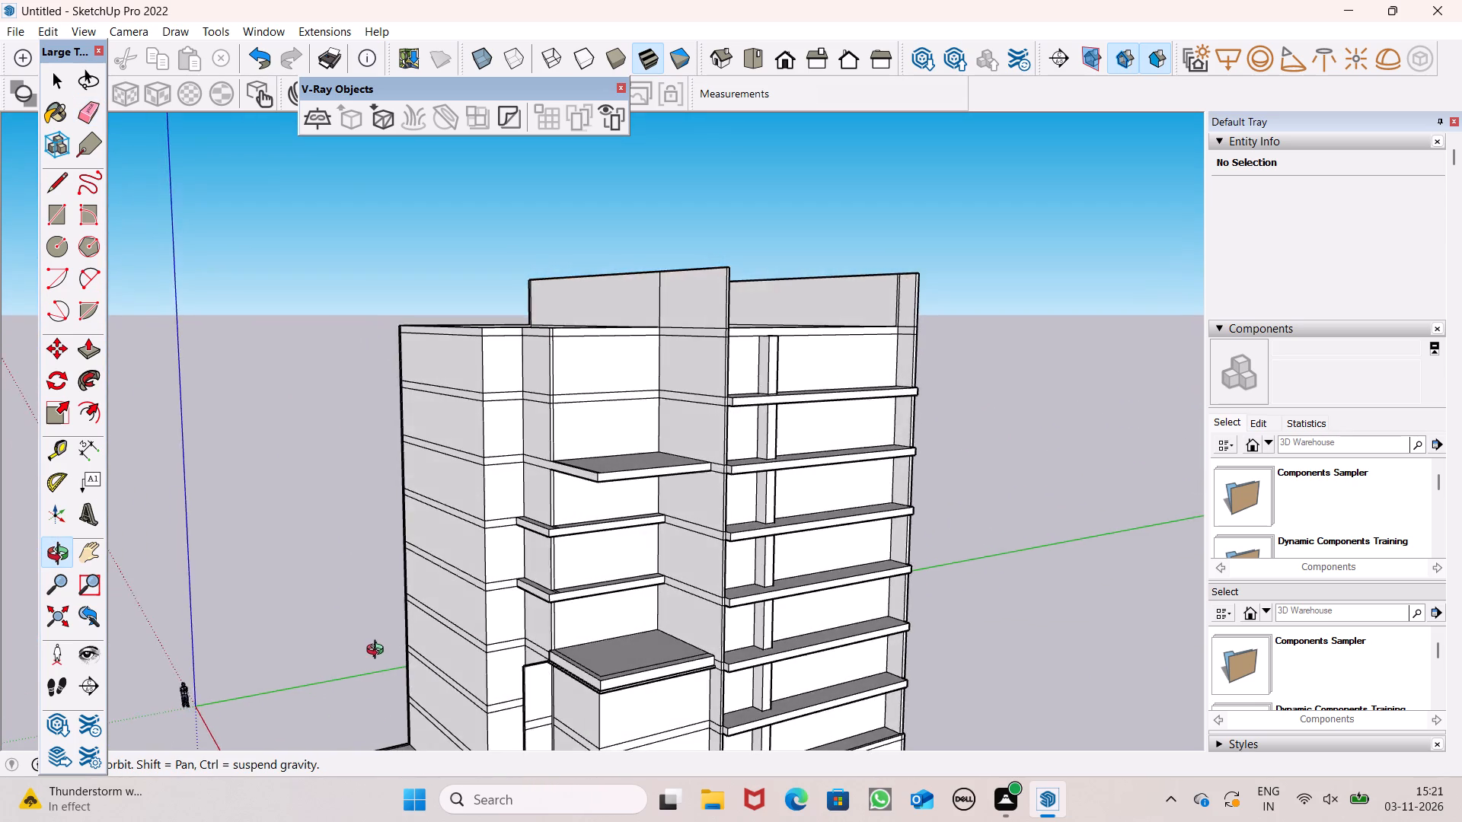
{"action": "middle_click_drag", "start_coordinate": [378, 652], "coordinate": [415, 687]}
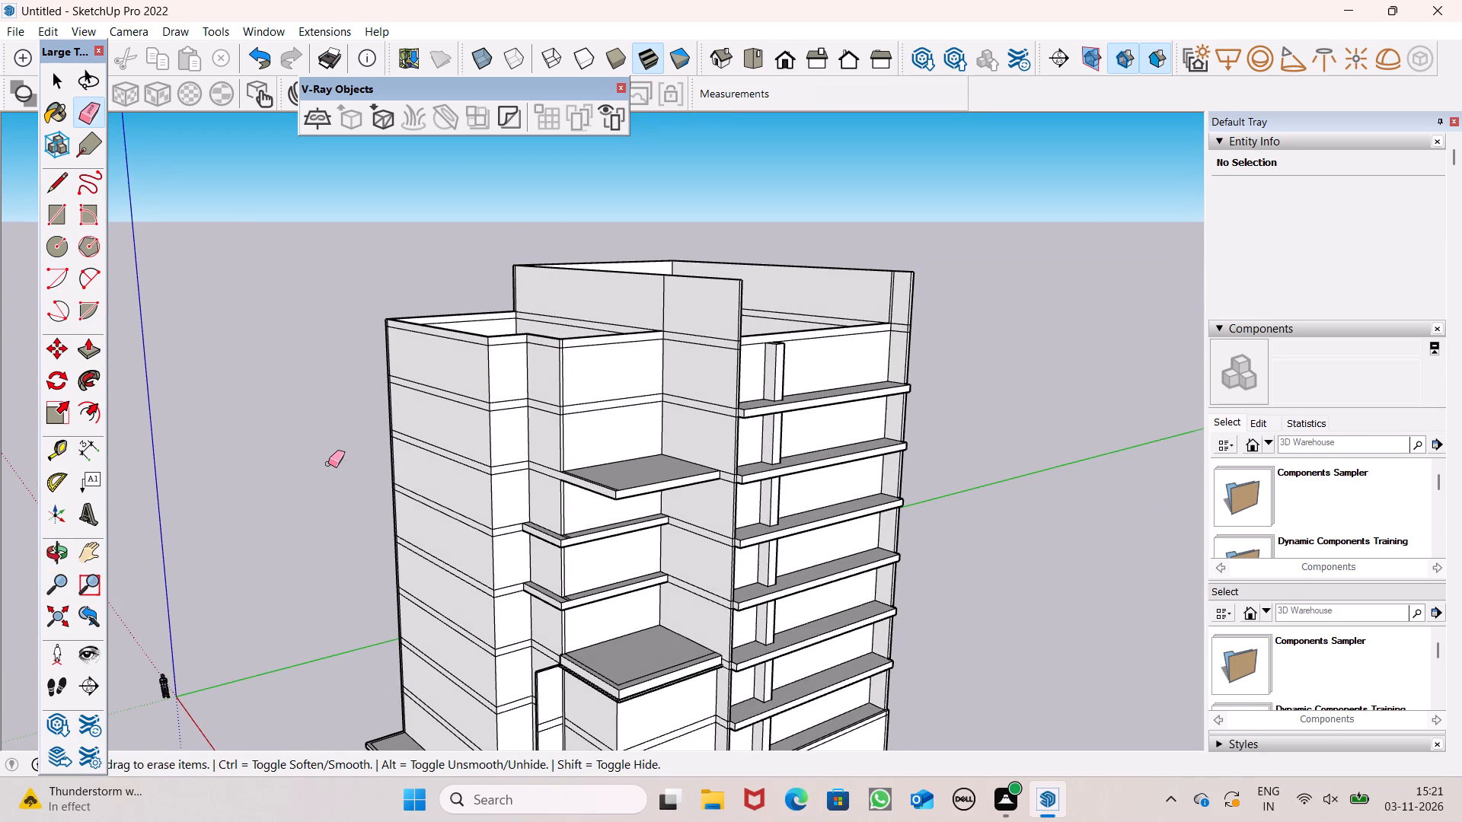
{"action": "scroll", "coordinate": [328, 464], "scroll_direction": "down", "scroll_amount": 2}
{"action": "middle_click_drag", "start_coordinate": [517, 549], "coordinate": [765, 587]}
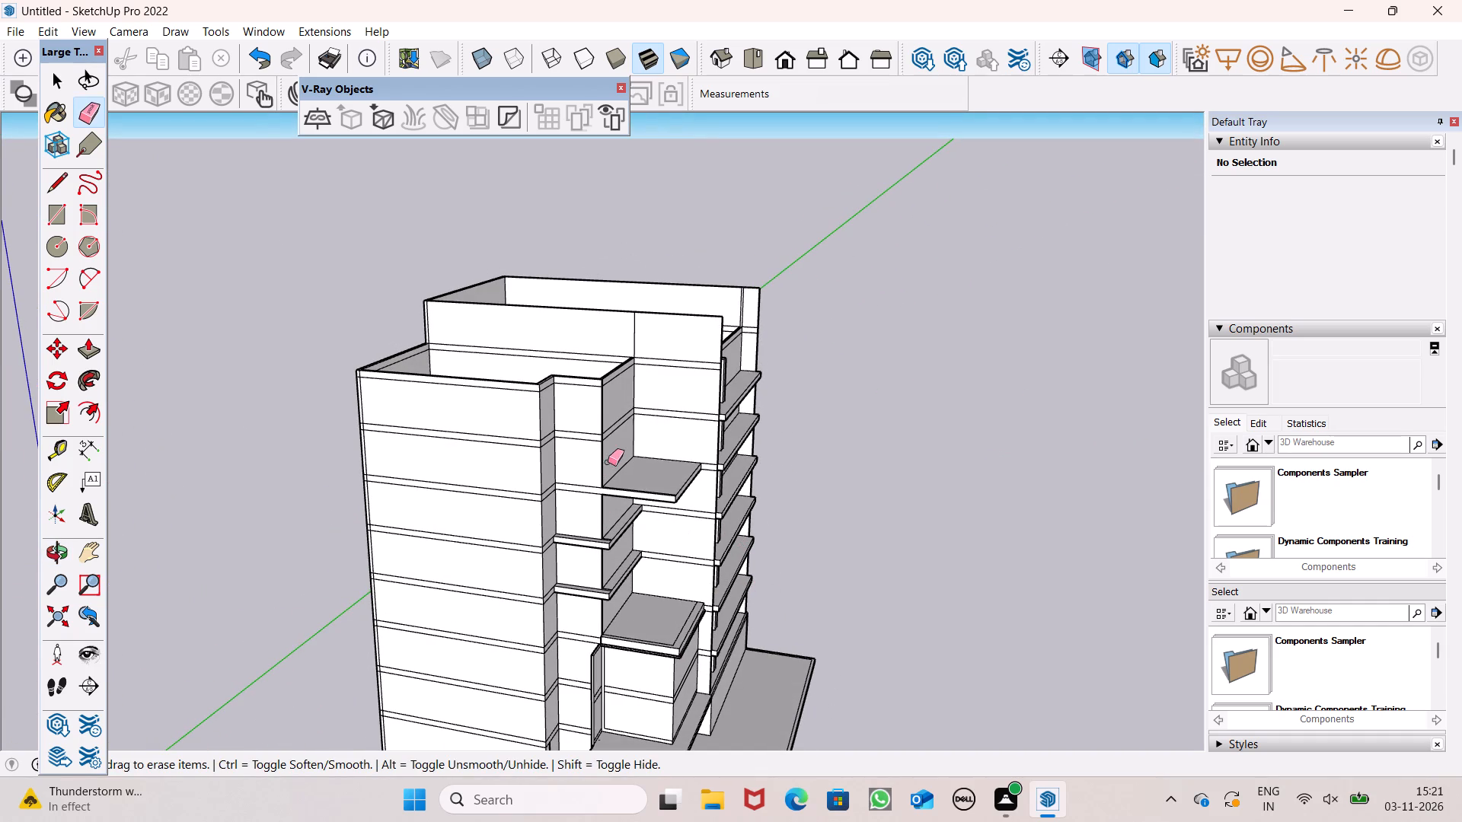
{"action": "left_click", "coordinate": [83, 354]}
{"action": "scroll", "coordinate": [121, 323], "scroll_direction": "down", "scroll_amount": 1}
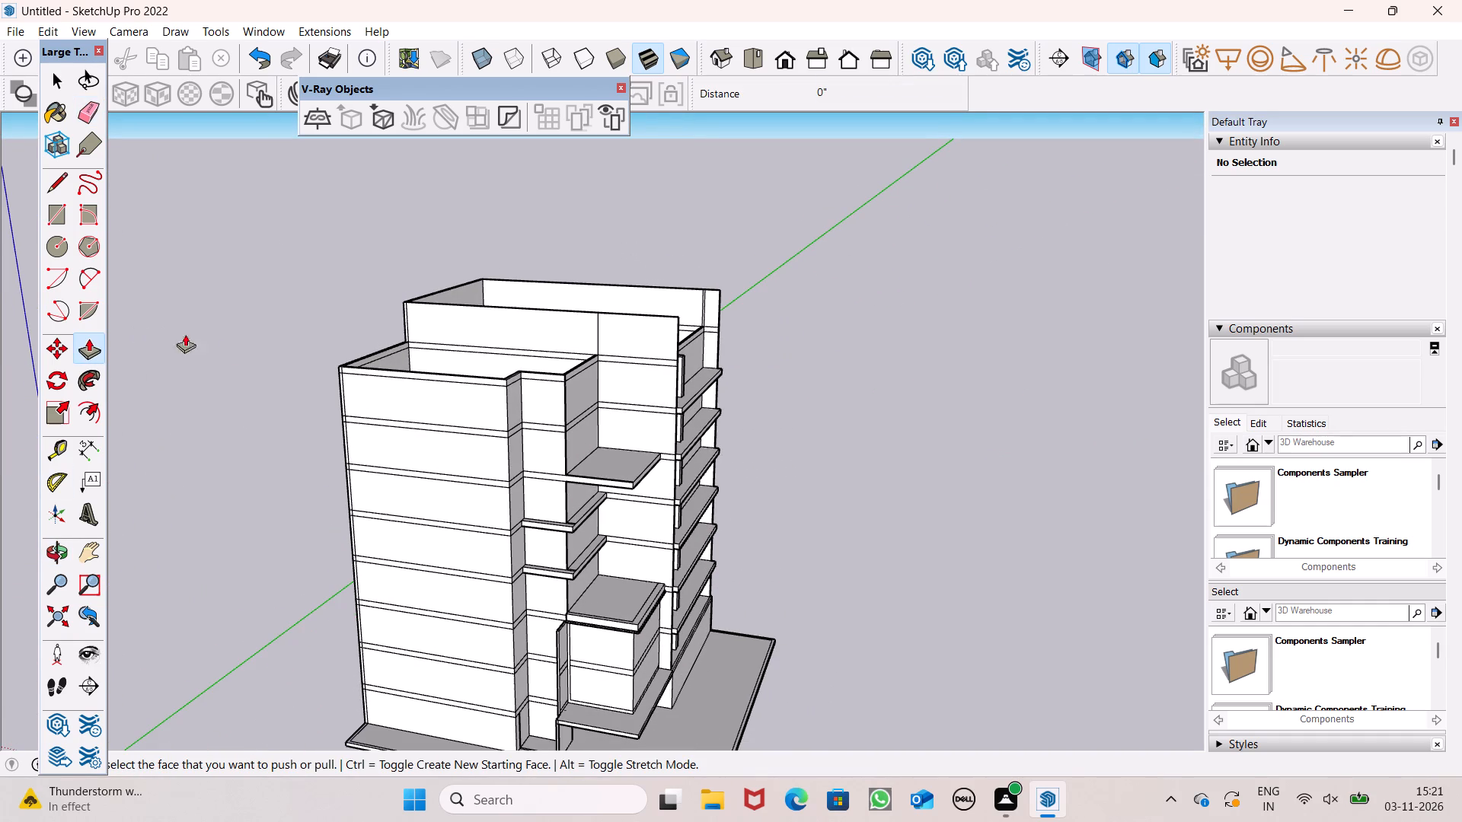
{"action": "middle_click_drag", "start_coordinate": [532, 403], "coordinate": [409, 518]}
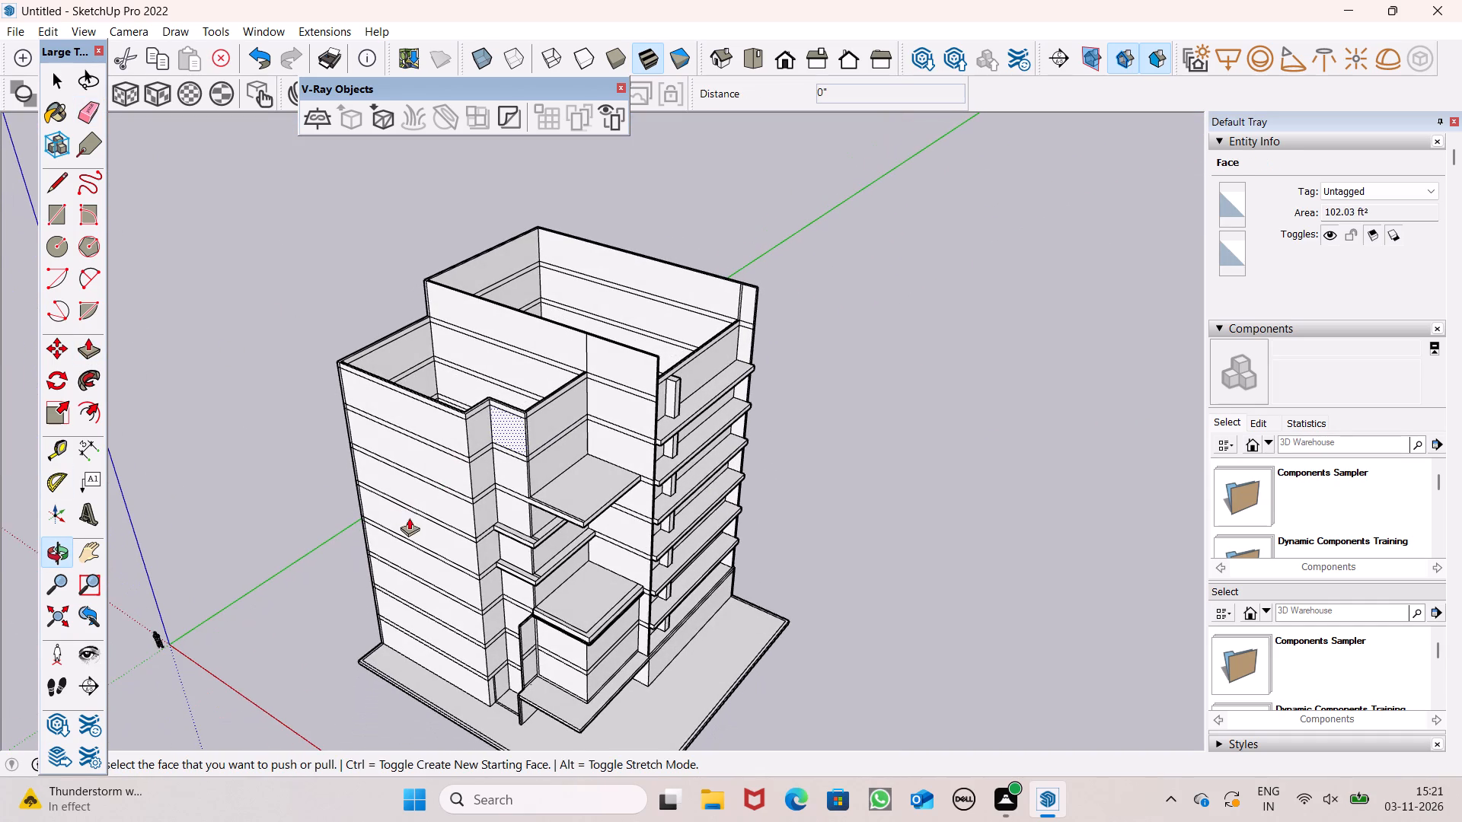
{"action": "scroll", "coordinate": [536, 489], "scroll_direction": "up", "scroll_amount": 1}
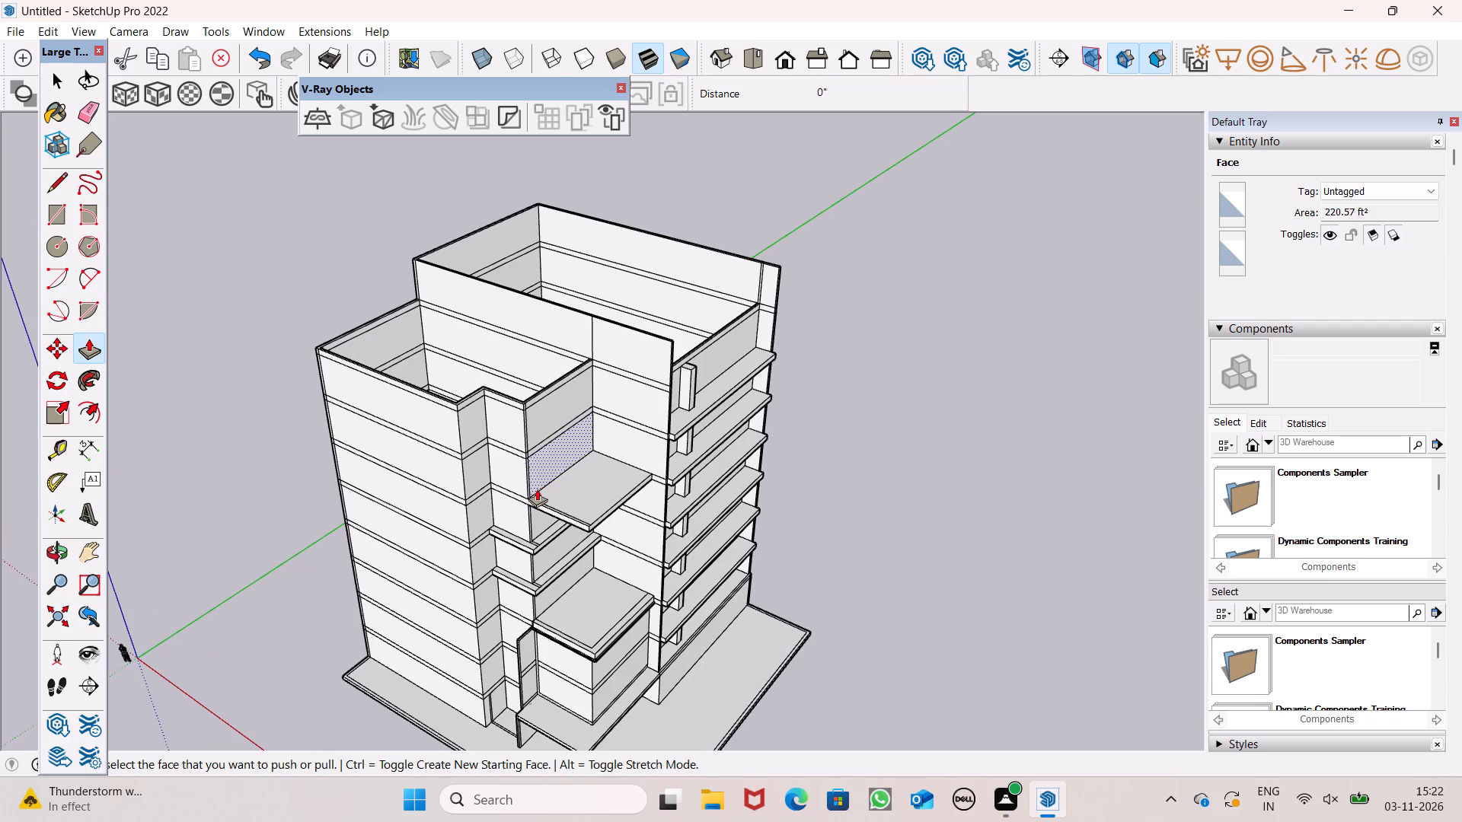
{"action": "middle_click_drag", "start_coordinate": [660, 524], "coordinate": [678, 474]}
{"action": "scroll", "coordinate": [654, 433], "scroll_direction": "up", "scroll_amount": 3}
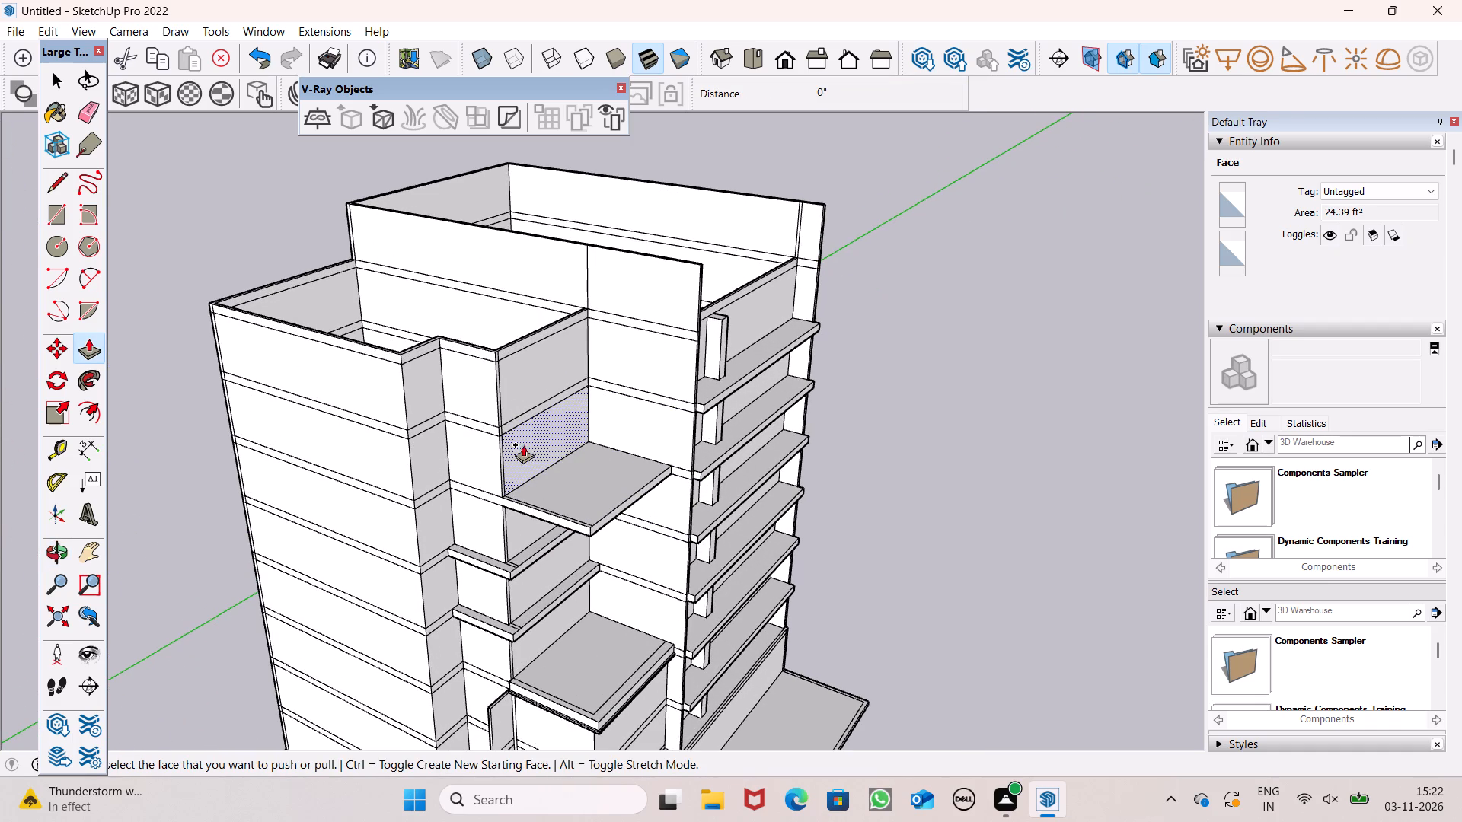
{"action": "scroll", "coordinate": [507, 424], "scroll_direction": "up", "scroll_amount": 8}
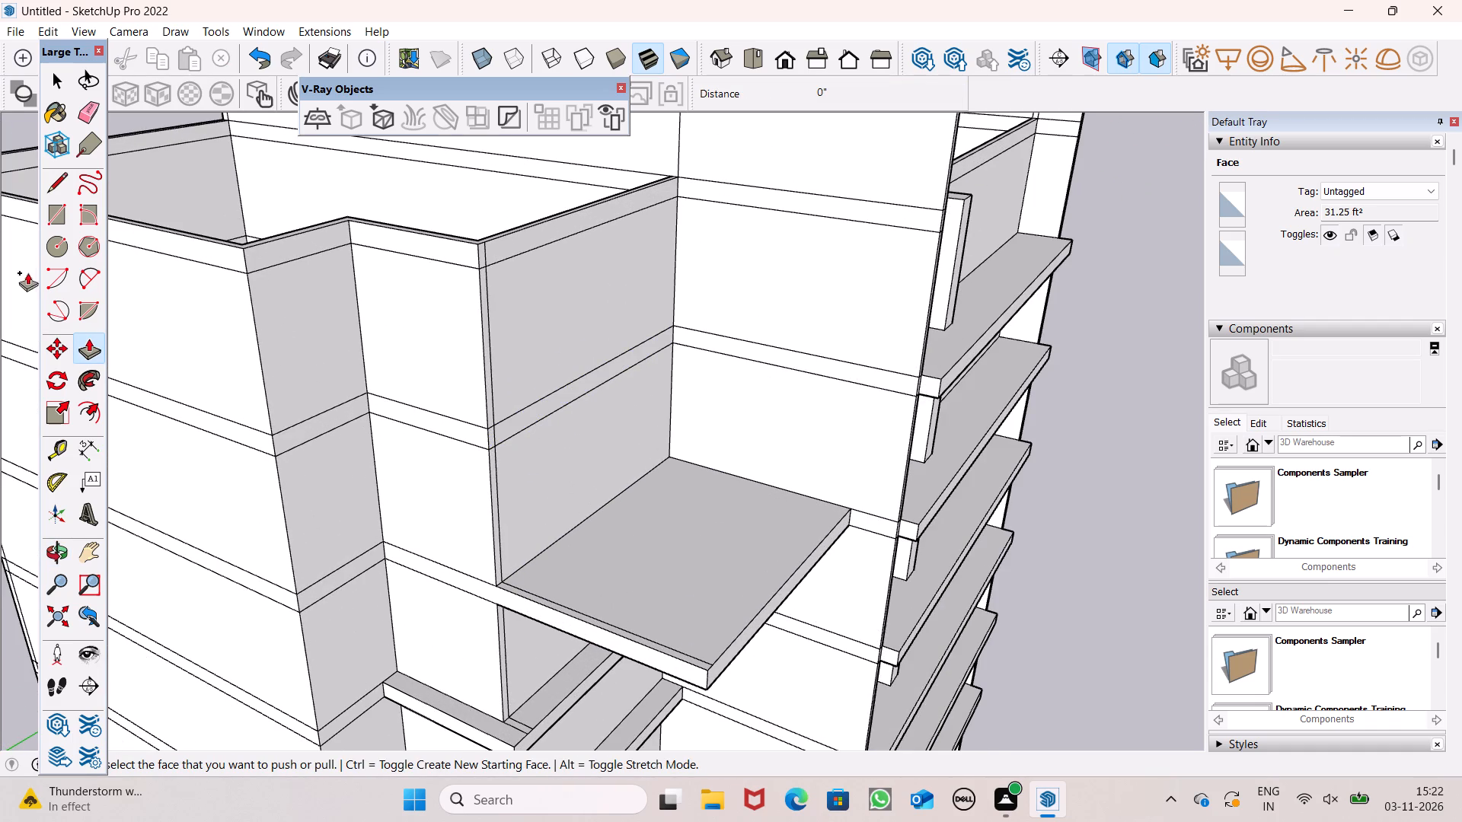
Erase the short vertical edge near the corner of the tower's side floor band just above the projecting slab.
{"action": "left_click", "coordinate": [88, 111]}
{"action": "scroll", "coordinate": [557, 372], "scroll_direction": "down", "scroll_amount": 1}
{"action": "middle_click_drag", "start_coordinate": [537, 453], "coordinate": [396, 461]}
{"action": "scroll", "coordinate": [314, 391], "scroll_direction": "up", "scroll_amount": 3}
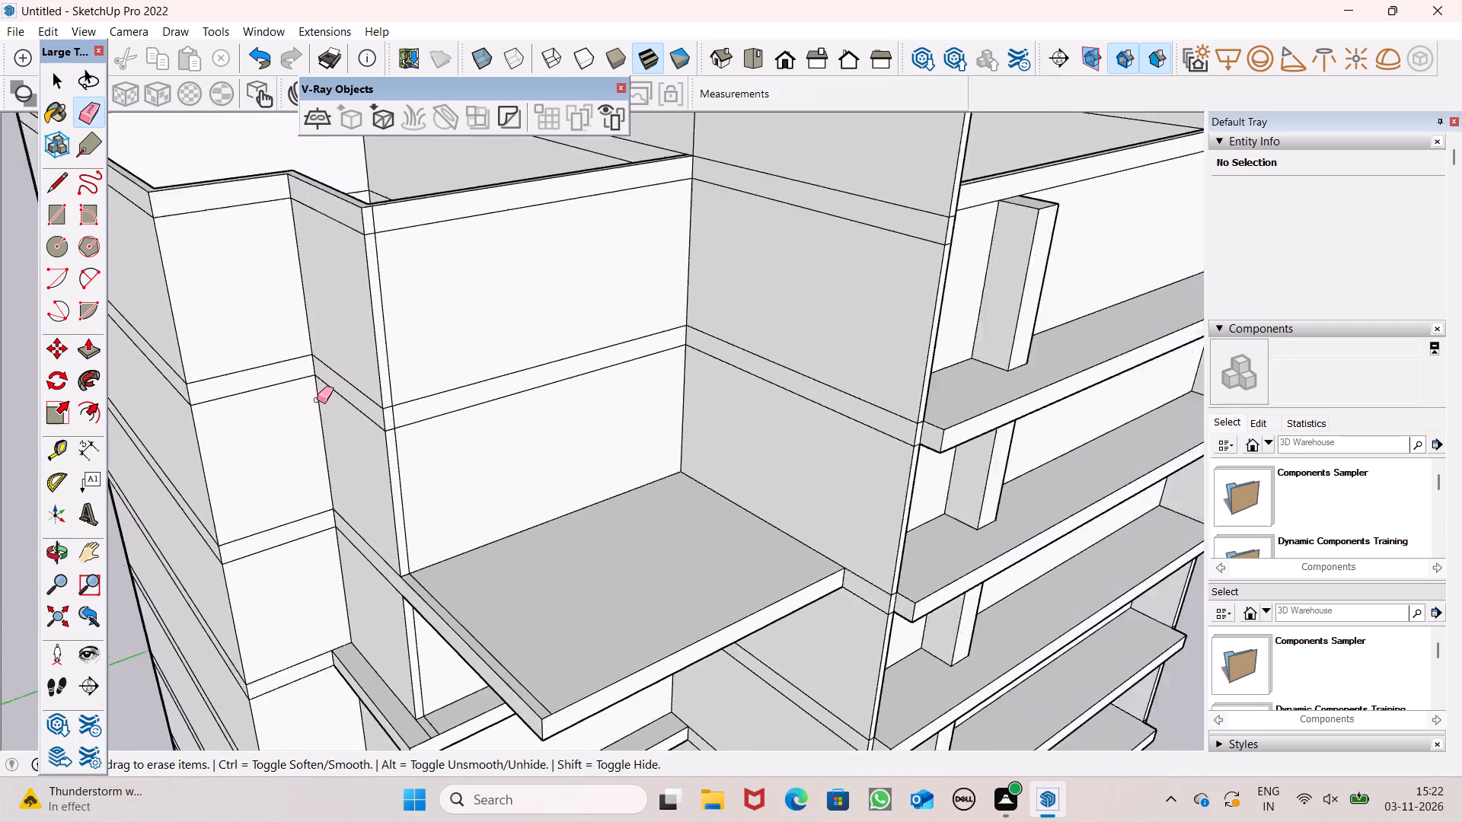
{"action": "scroll", "coordinate": [317, 400], "scroll_direction": "up", "scroll_amount": 4}
{"action": "left_click_drag", "start_coordinate": [433, 419], "coordinate": [448, 413]}
Erase the short vertical edge near the corner of the tower's top side band, above the projecting slab.
{"action": "scroll", "coordinate": [429, 451], "scroll_direction": "down", "scroll_amount": 3}
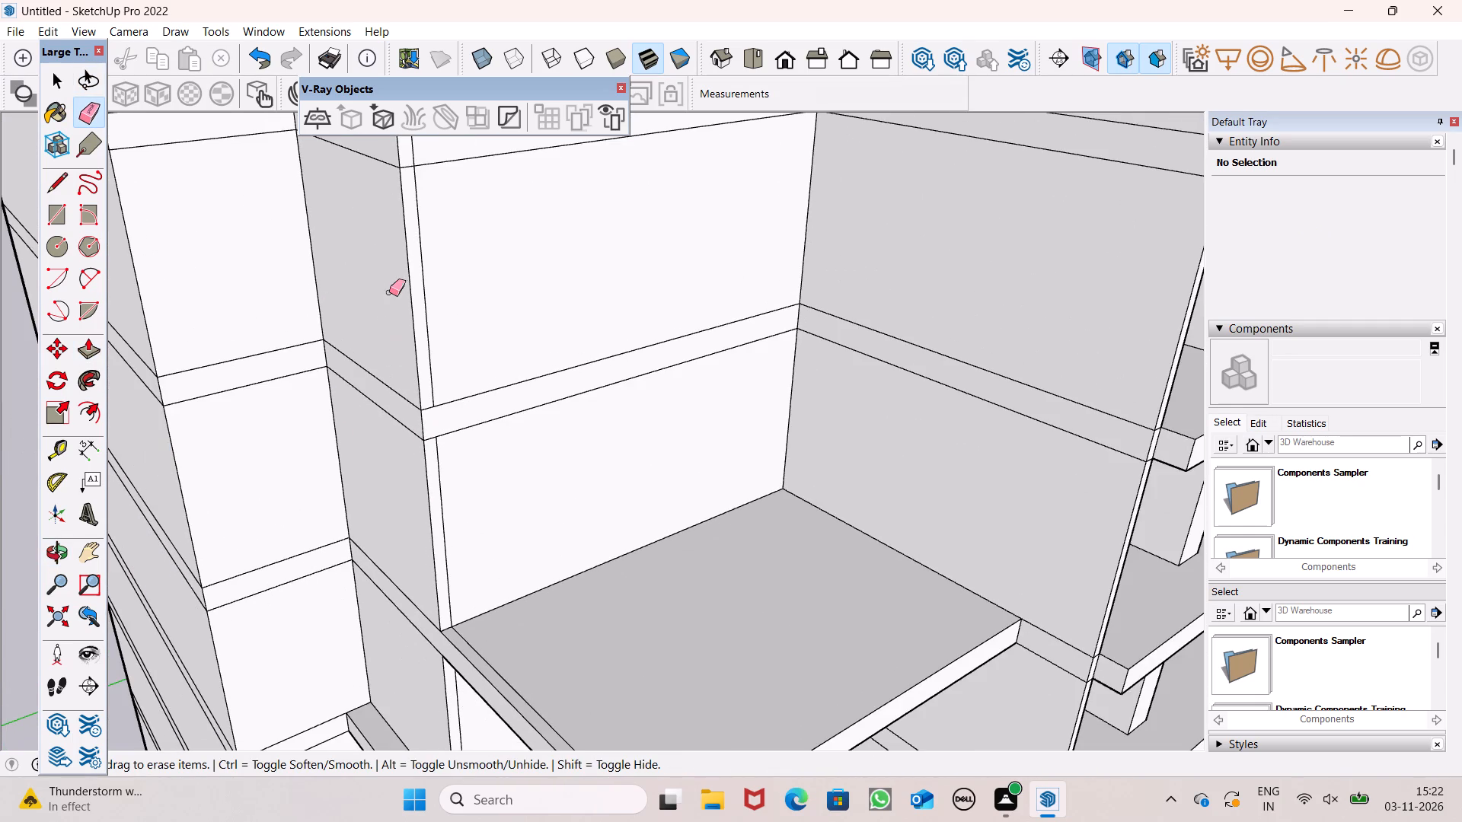
{"action": "scroll", "coordinate": [424, 365], "scroll_direction": "down", "scroll_amount": 5}
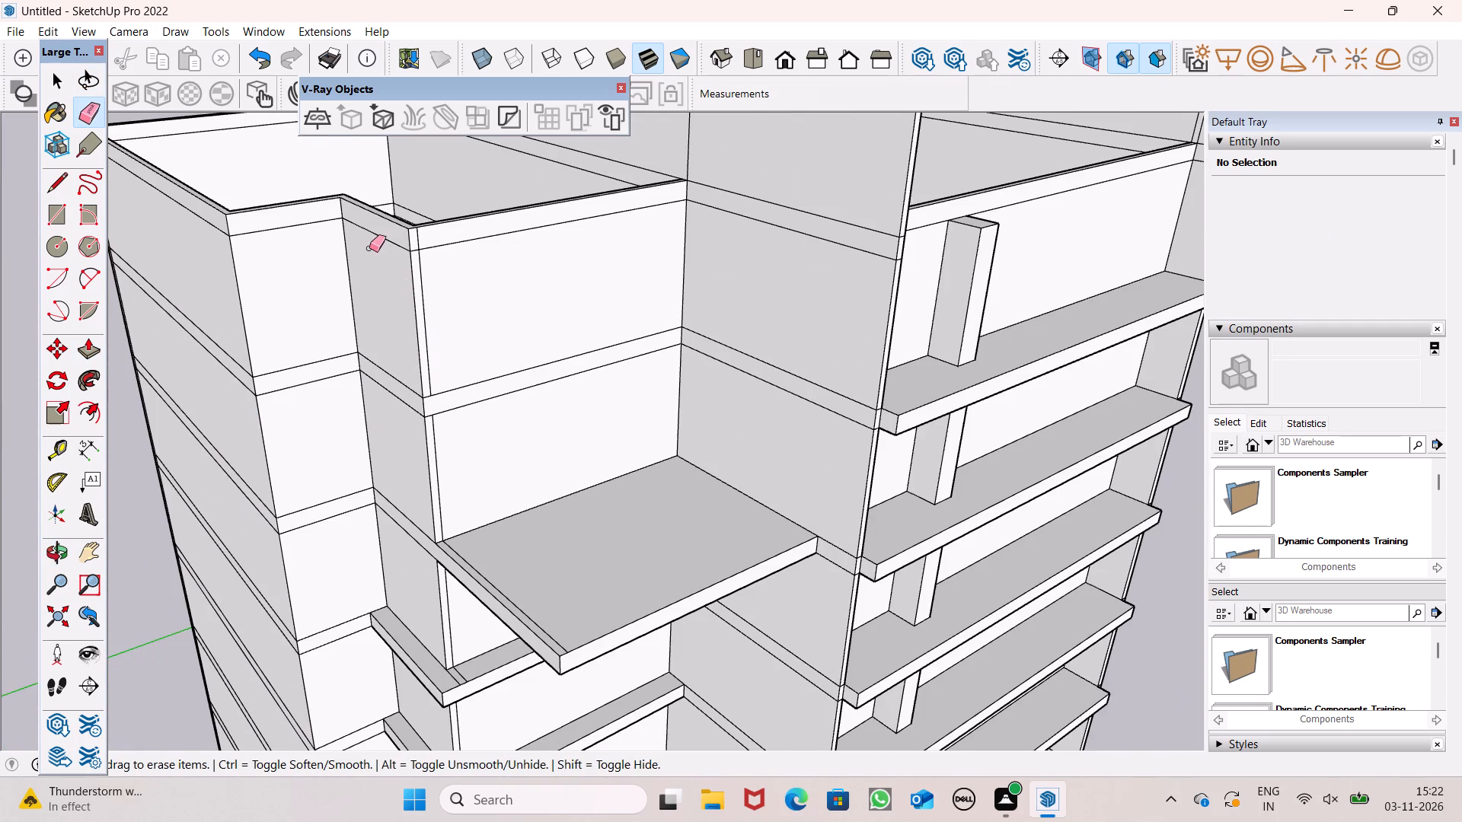
{"action": "scroll", "coordinate": [369, 247], "scroll_direction": "up", "scroll_amount": 5}
{"action": "left_click", "coordinate": [453, 234]}
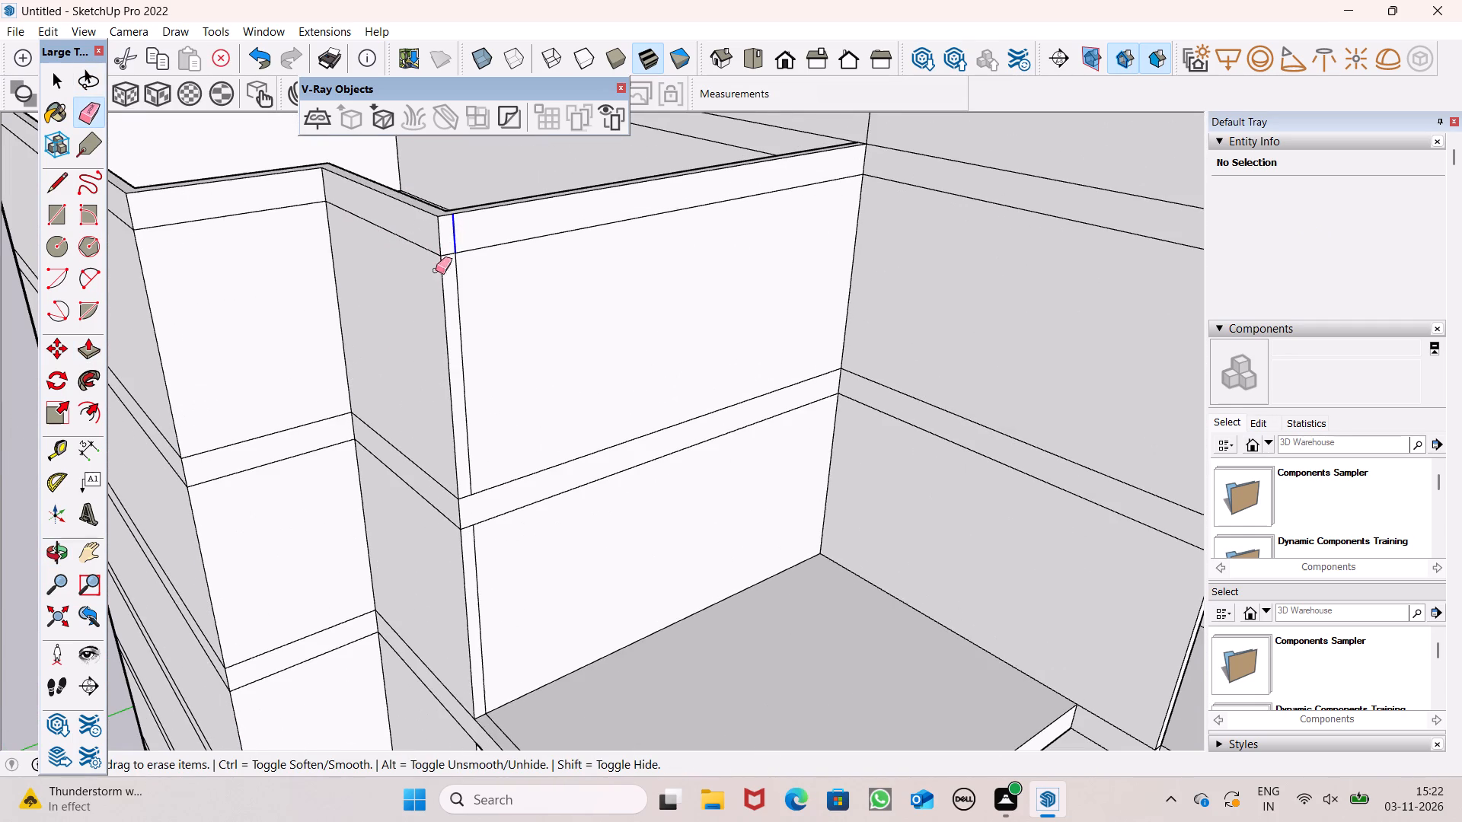
Push/Pull the tower's recessed floor band directly above the existing projecting slab outward about 15' 7 15/16", flush with the slab below.
{"action": "left_click", "coordinate": [94, 354]}
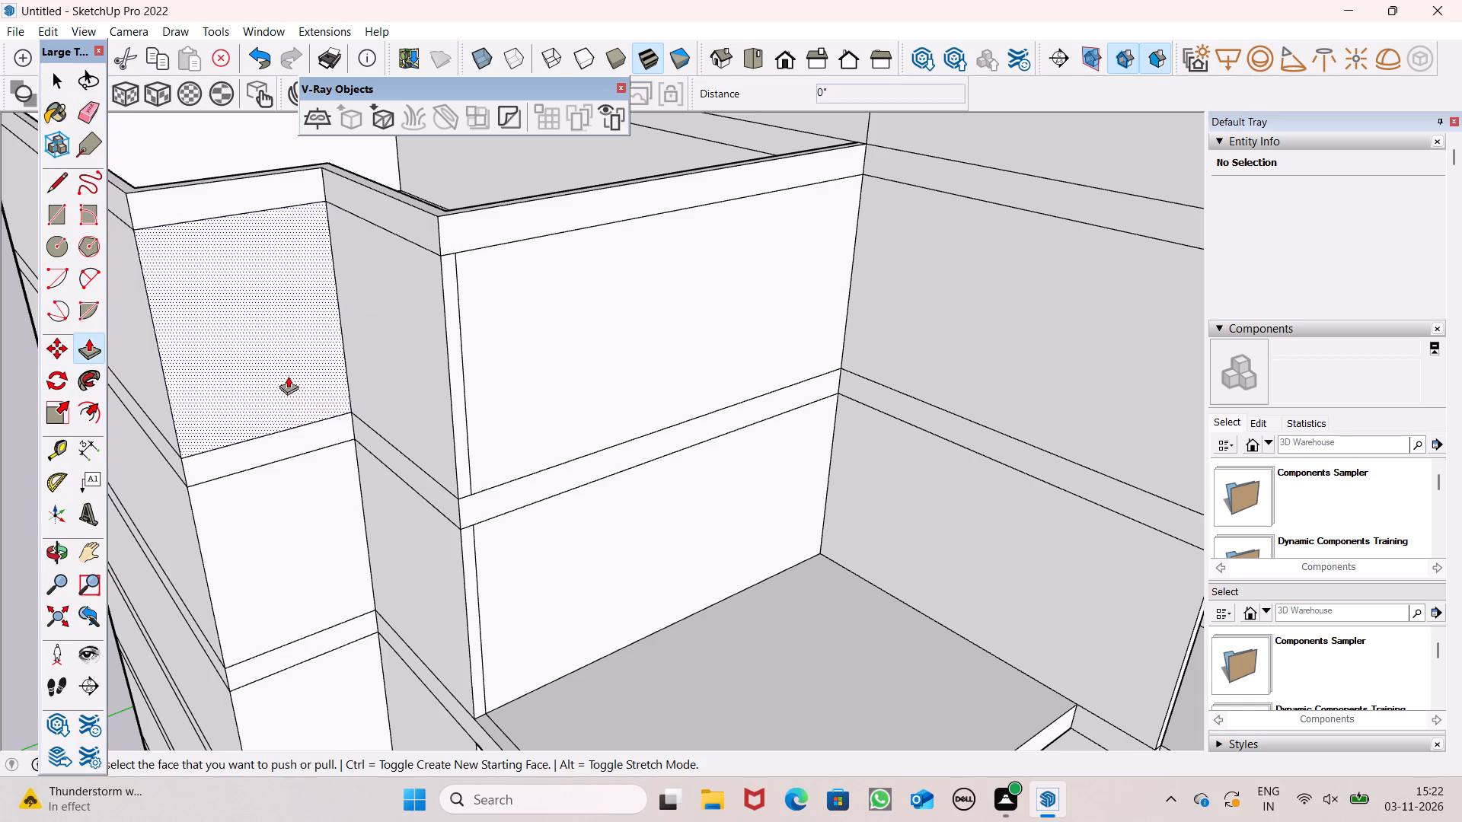
{"action": "scroll", "coordinate": [603, 346], "scroll_direction": "down", "scroll_amount": 5}
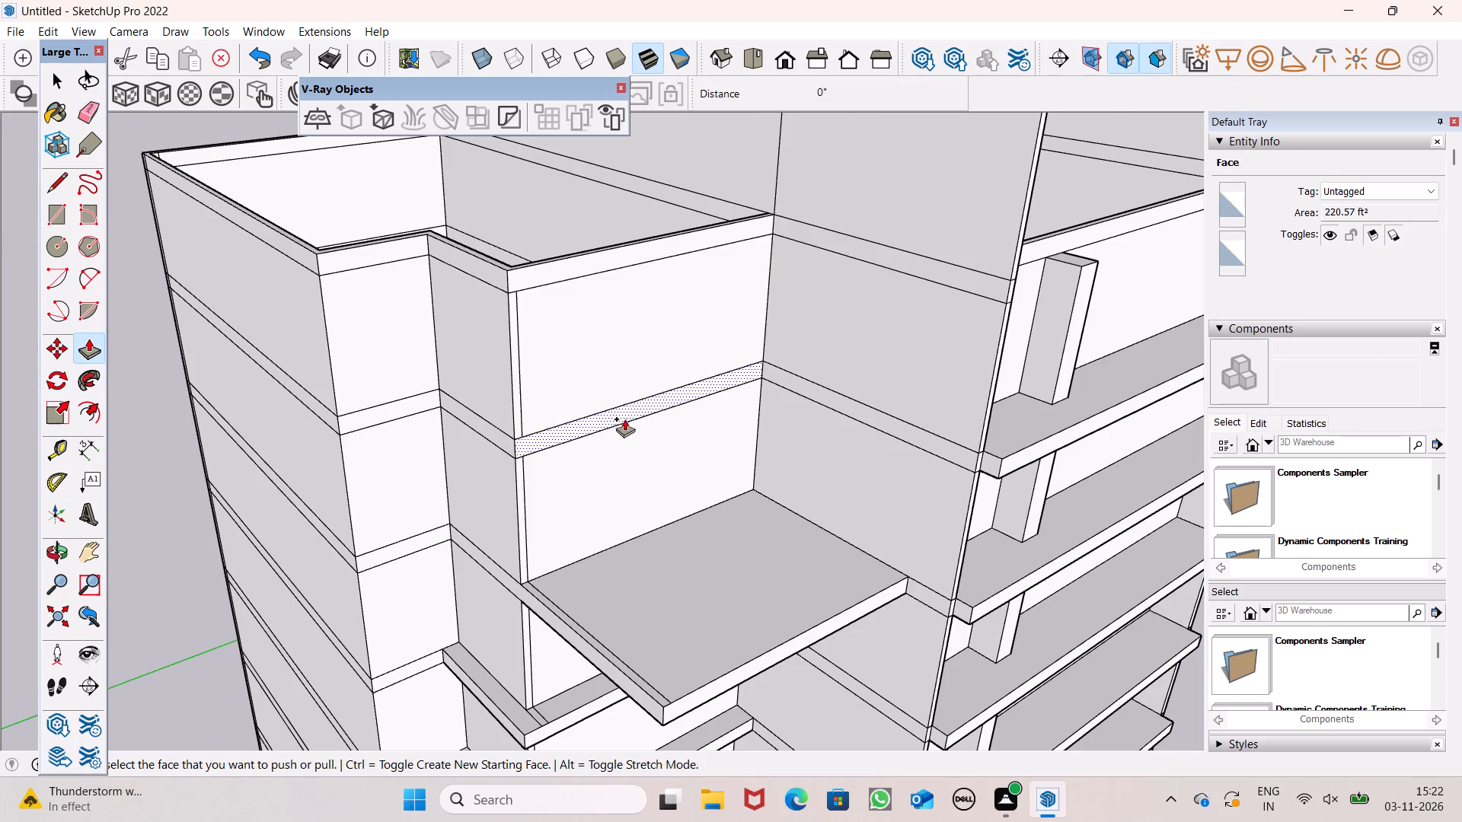
{"action": "scroll", "coordinate": [608, 374], "scroll_direction": "down", "scroll_amount": 5}
{"action": "middle_click_drag", "start_coordinate": [577, 432], "coordinate": [577, 423]}
{"action": "scroll", "coordinate": [576, 432], "scroll_direction": "up", "scroll_amount": 1}
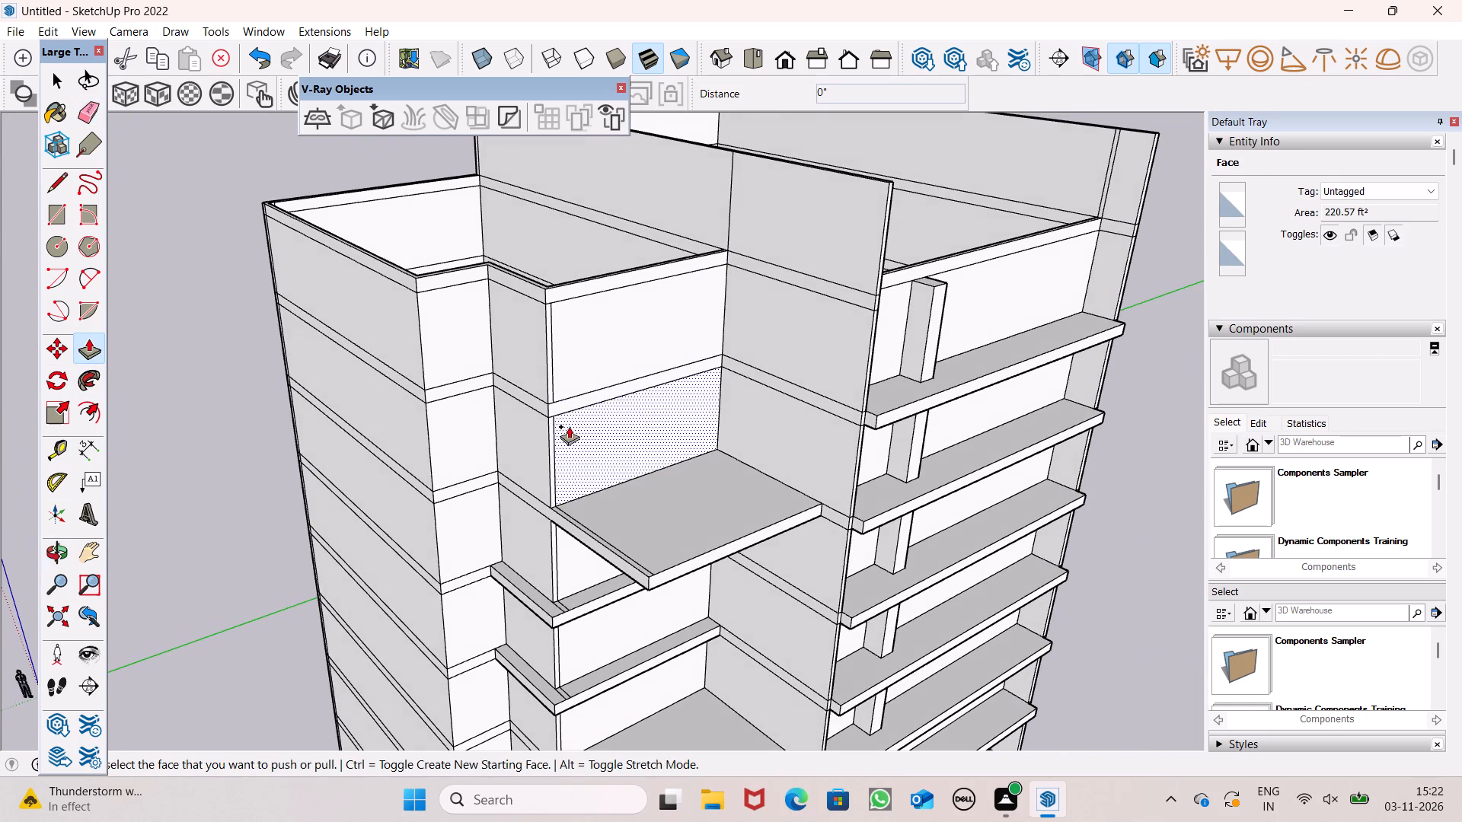
{"action": "left_click_drag", "start_coordinate": [561, 409], "coordinate": [648, 575]}
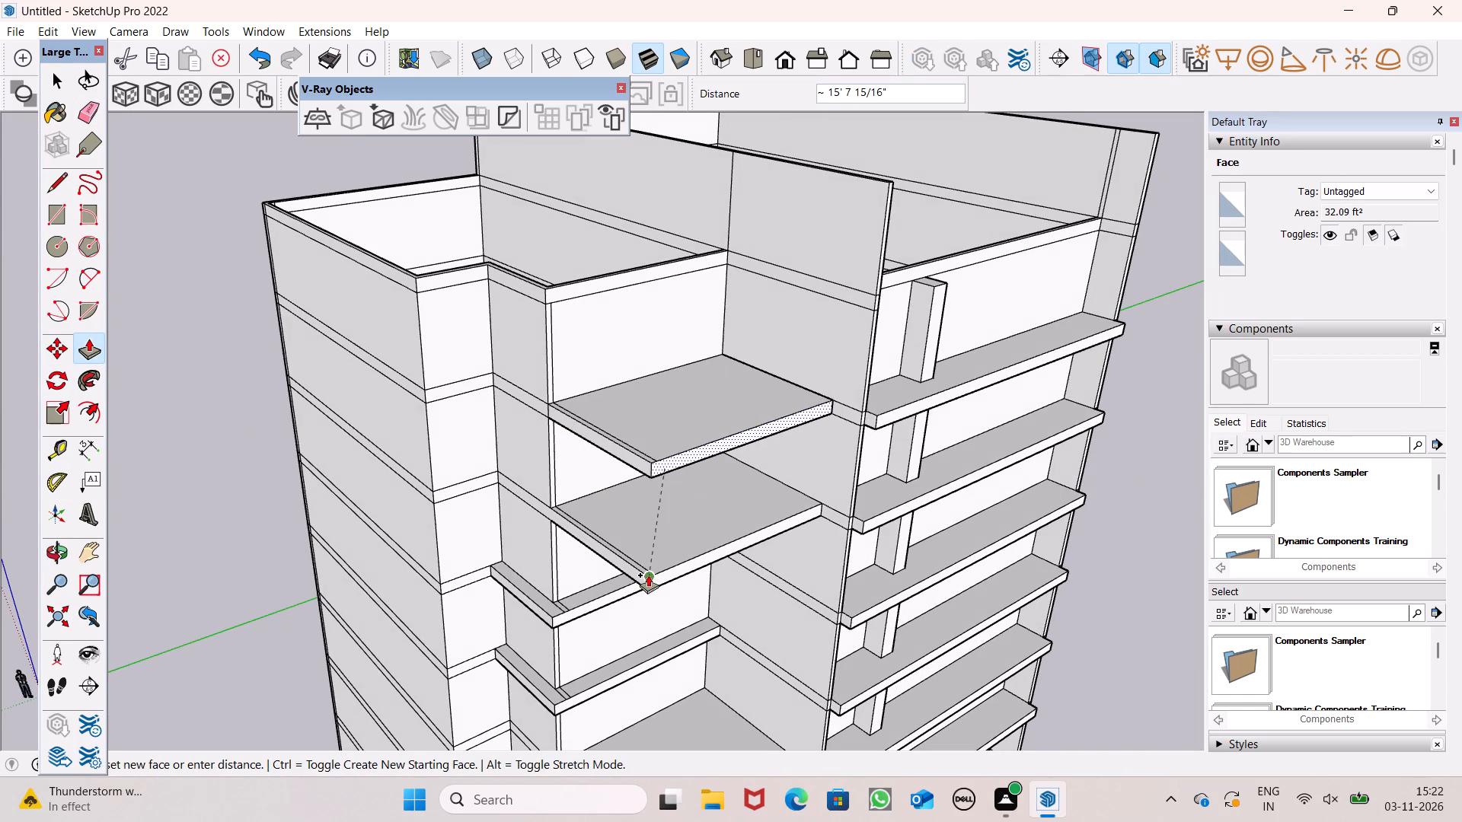
Push/Pull the recessed bay's topmost band outward about 15' 7 15/16" to line up with the slabs below.
{"action": "scroll", "coordinate": [551, 330], "scroll_direction": "up", "scroll_amount": 1}
{"action": "left_click_drag", "start_coordinate": [553, 292], "coordinate": [589, 336]}
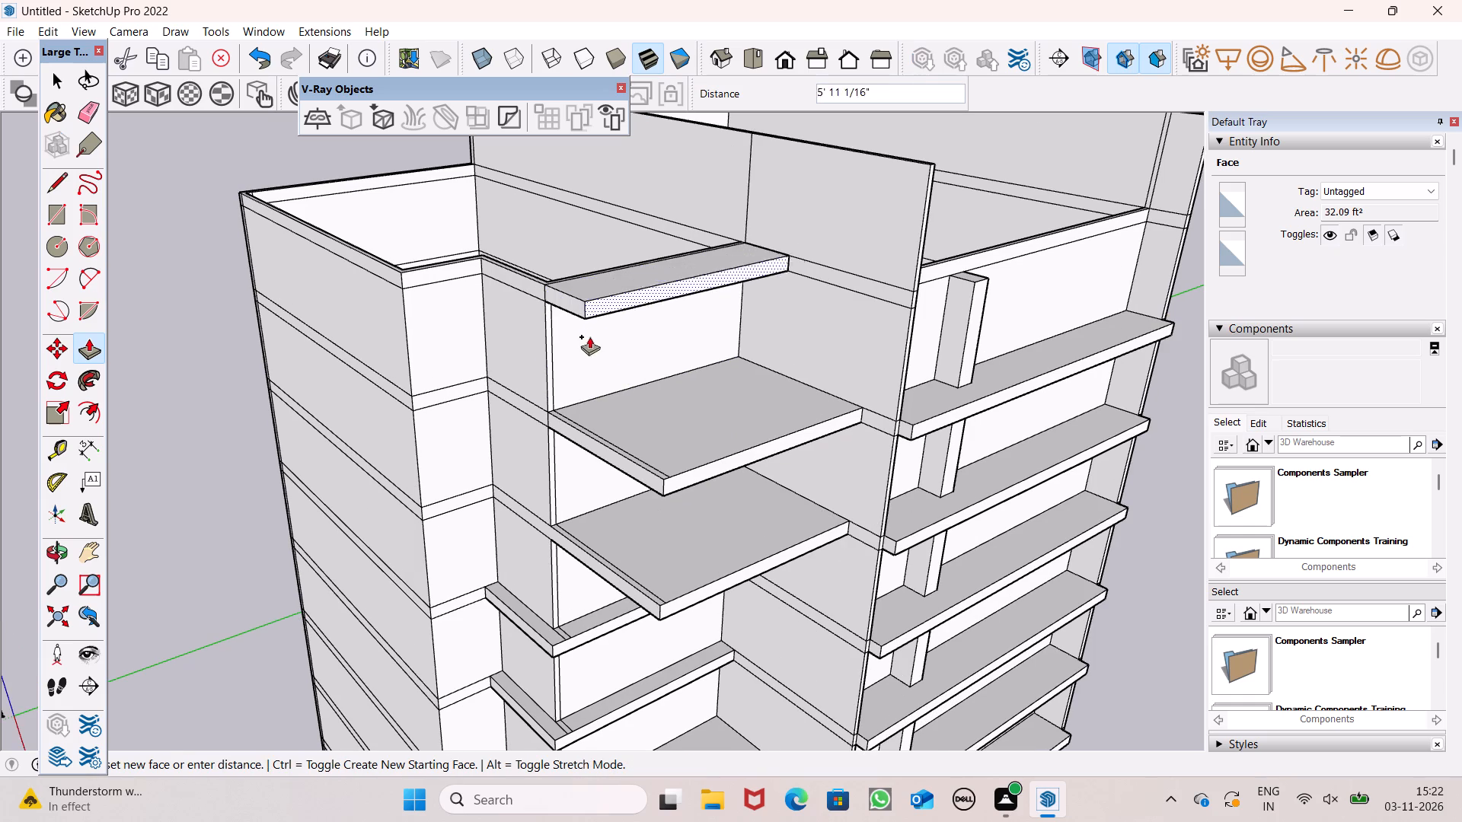
{"action": "left_click_drag", "start_coordinate": [589, 336], "coordinate": [660, 486]}
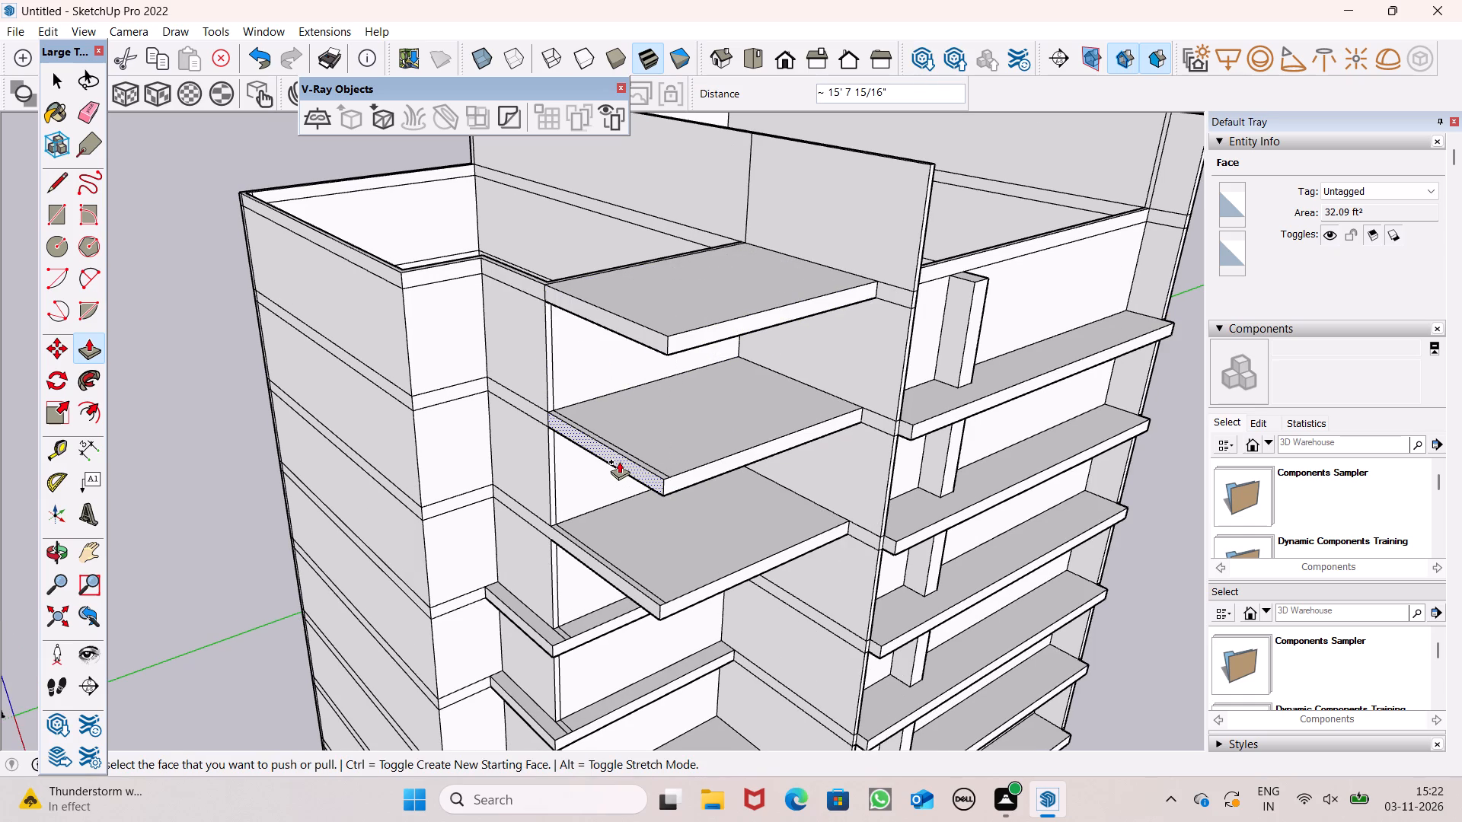
{"action": "left_click", "coordinate": [626, 479]}
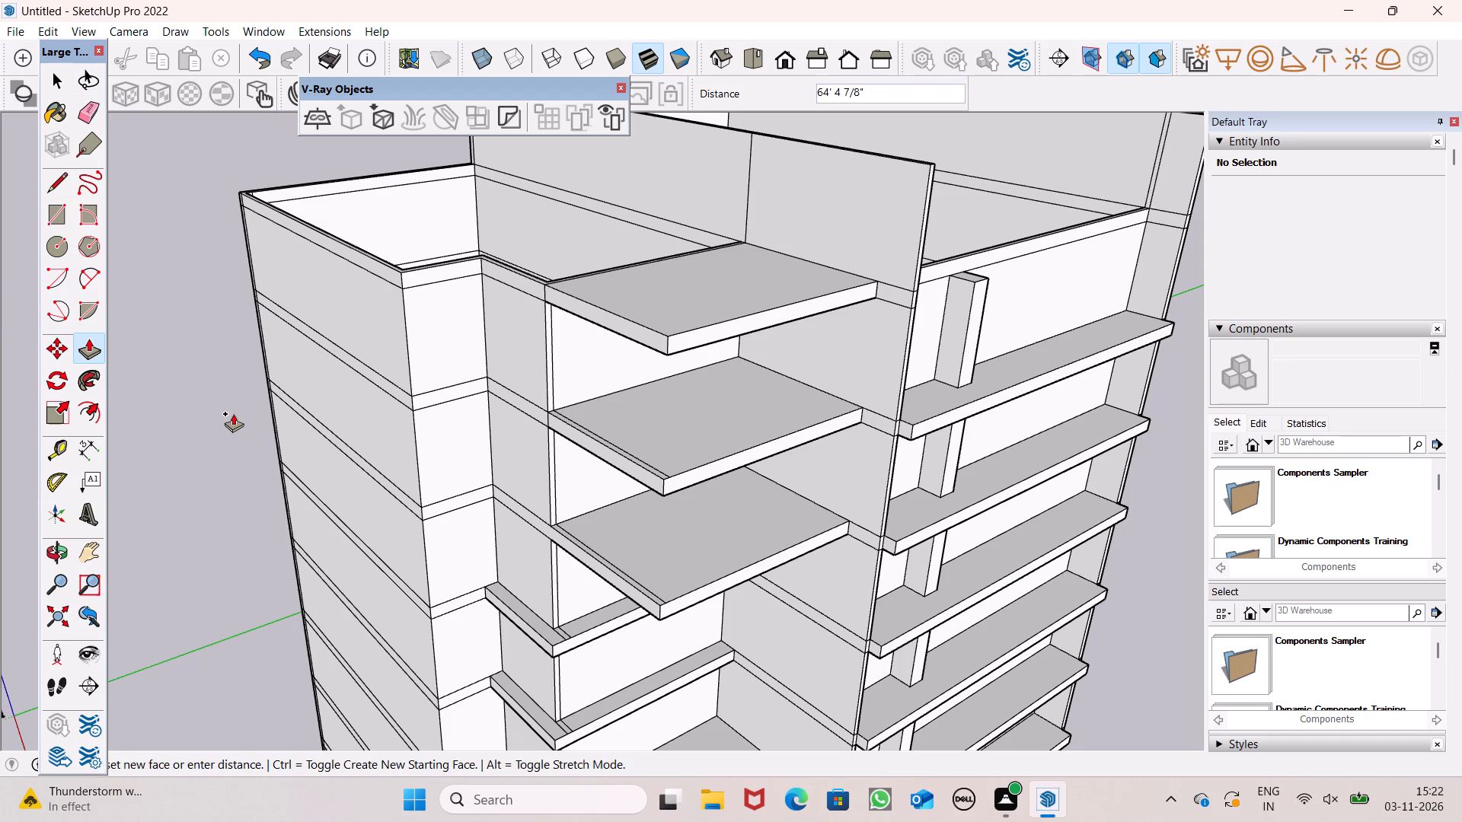
{"action": "key", "text": "space"}
Erase the short vertical edge where the top projecting slab's side meets the tower's side band.
{"action": "scroll", "coordinate": [238, 413], "scroll_direction": "down", "scroll_amount": 3}
{"action": "middle_click_drag", "start_coordinate": [320, 444], "coordinate": [786, 686]}
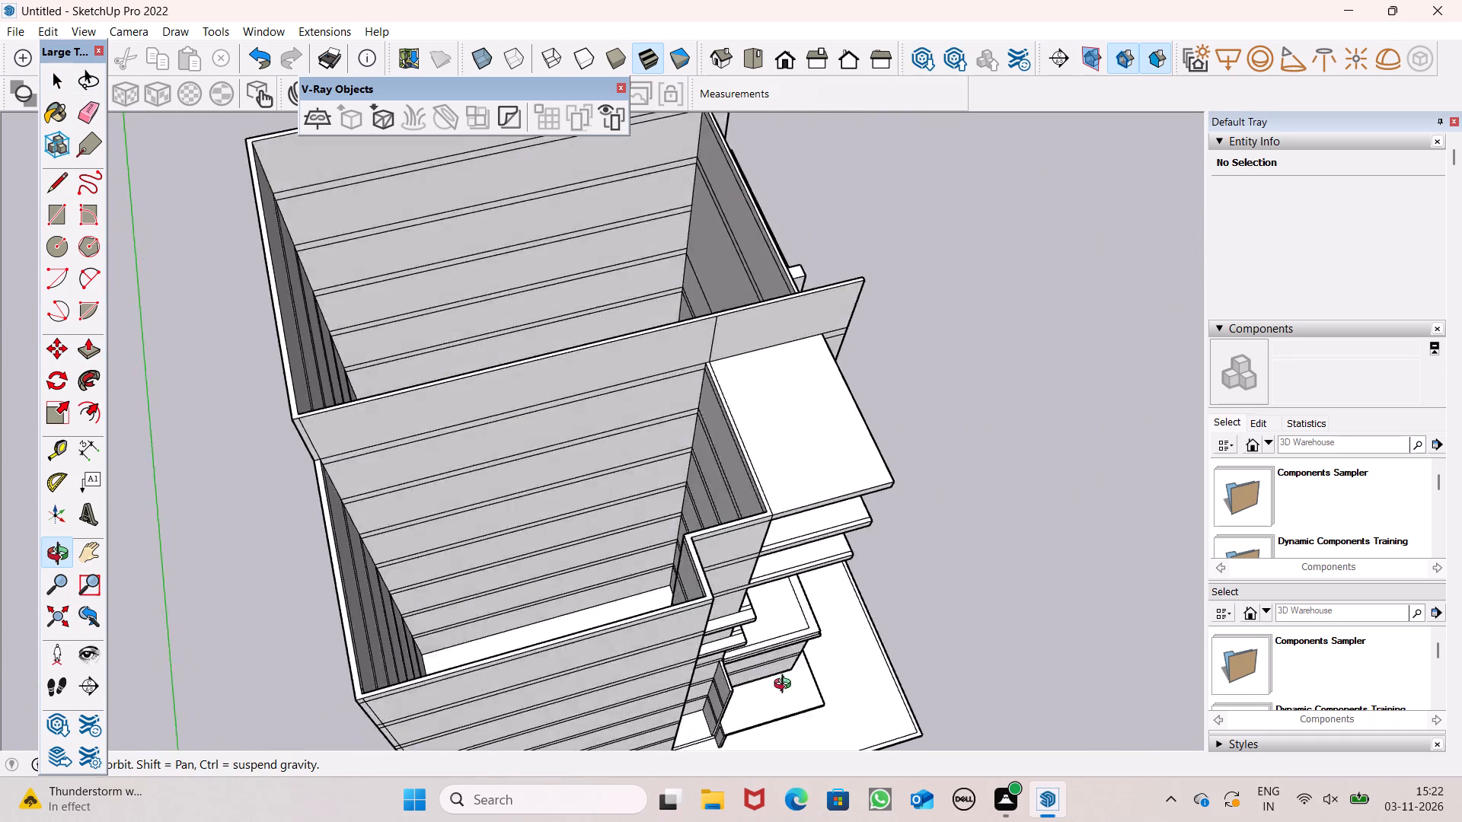
{"action": "middle_click_drag", "start_coordinate": [786, 686], "coordinate": [385, 372]}
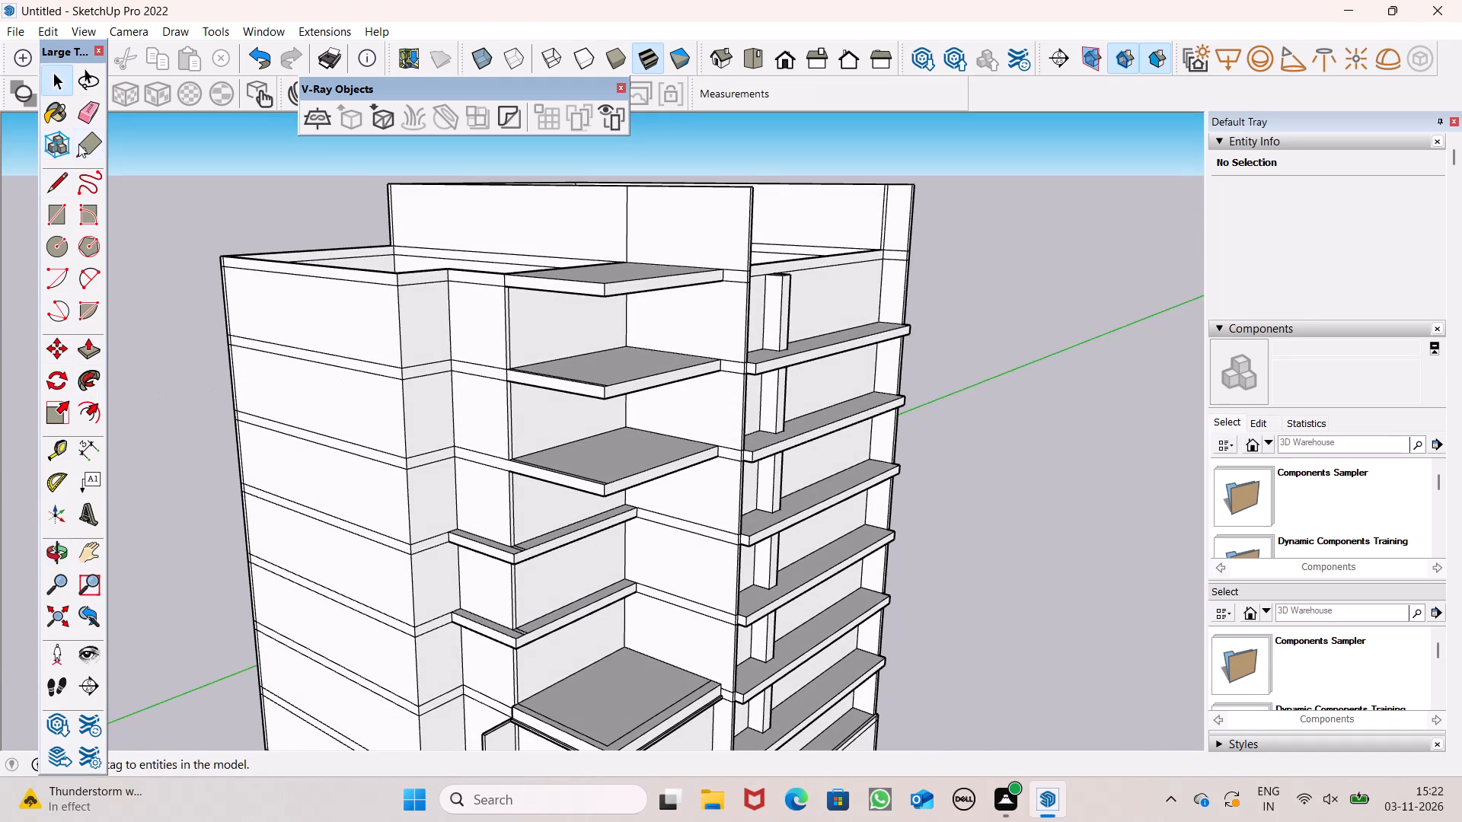
{"action": "left_click", "coordinate": [86, 127]}
{"action": "middle_click_drag", "start_coordinate": [347, 511], "coordinate": [524, 444]}
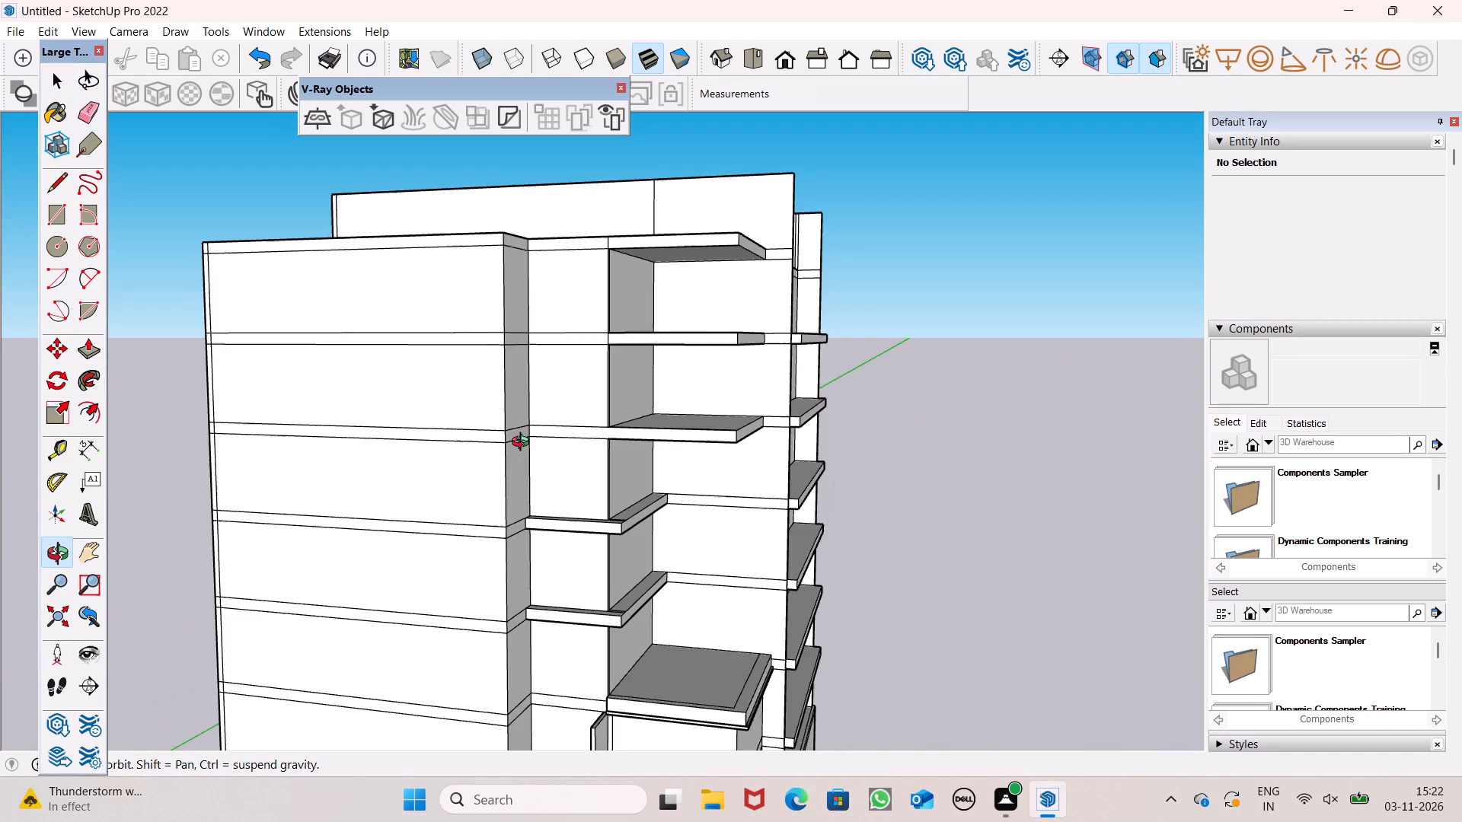
{"action": "middle_click_drag", "start_coordinate": [524, 444], "coordinate": [512, 496]}
{"action": "scroll", "coordinate": [512, 496], "scroll_direction": "up", "scroll_amount": 1}
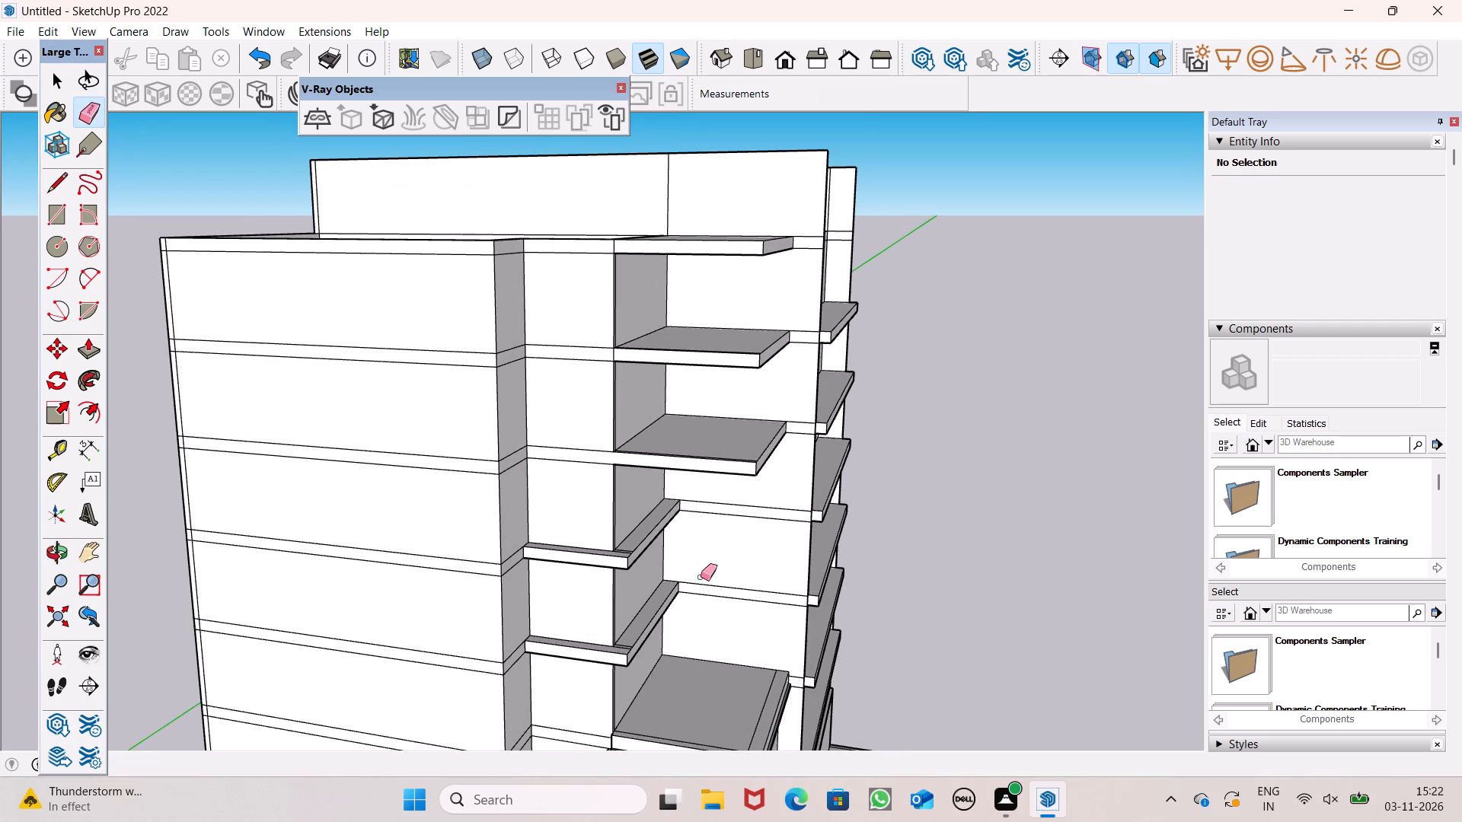
{"action": "scroll", "coordinate": [609, 441], "scroll_direction": "up", "scroll_amount": 1}
{"action": "scroll", "coordinate": [614, 410], "scroll_direction": "down", "scroll_amount": 2}
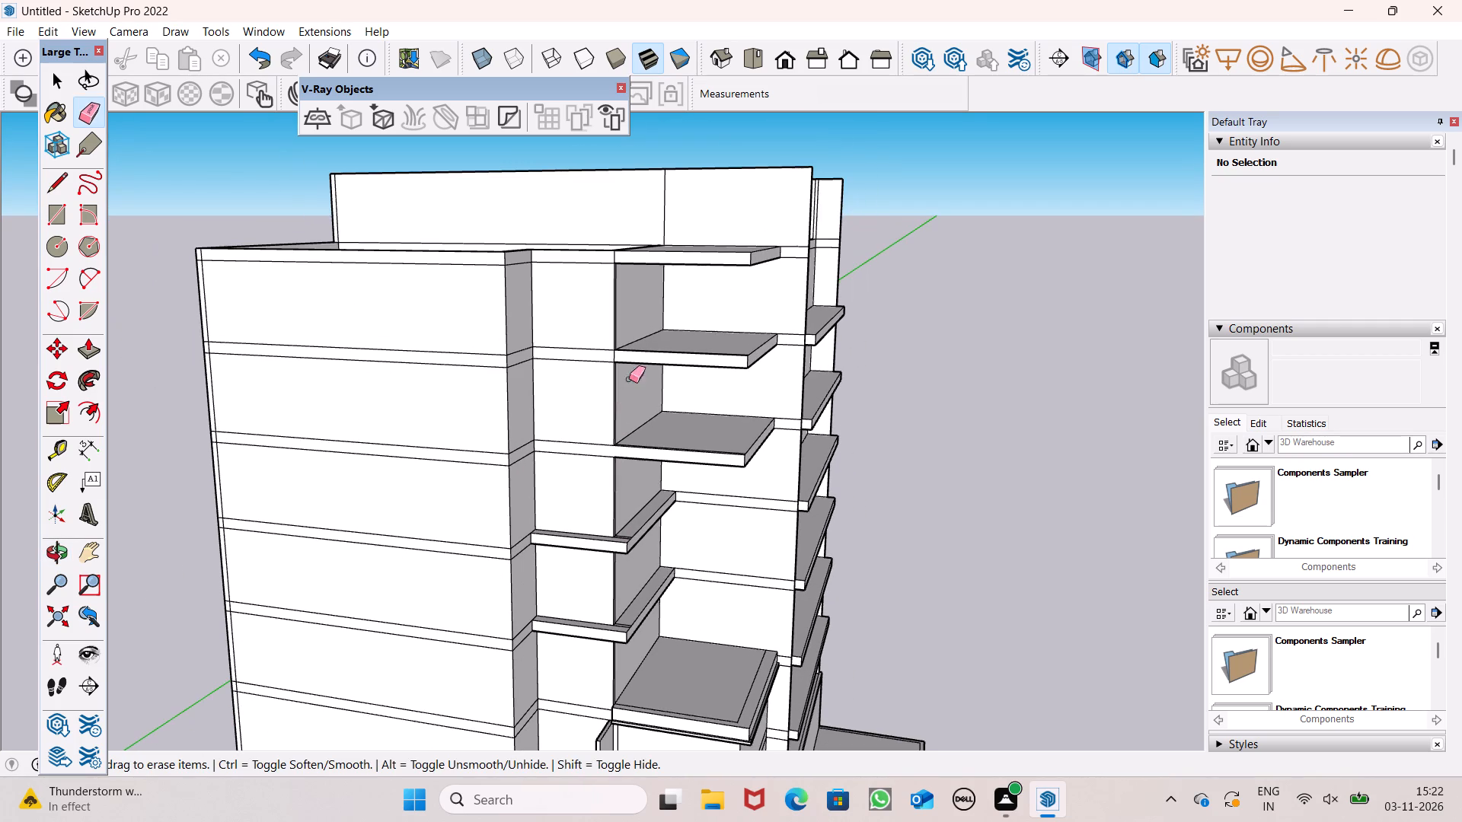
{"action": "scroll", "coordinate": [1232, 133], "scroll_direction": "up", "scroll_amount": 4}
{"action": "scroll", "coordinate": [832, 0], "scroll_direction": "up", "scroll_amount": 4}
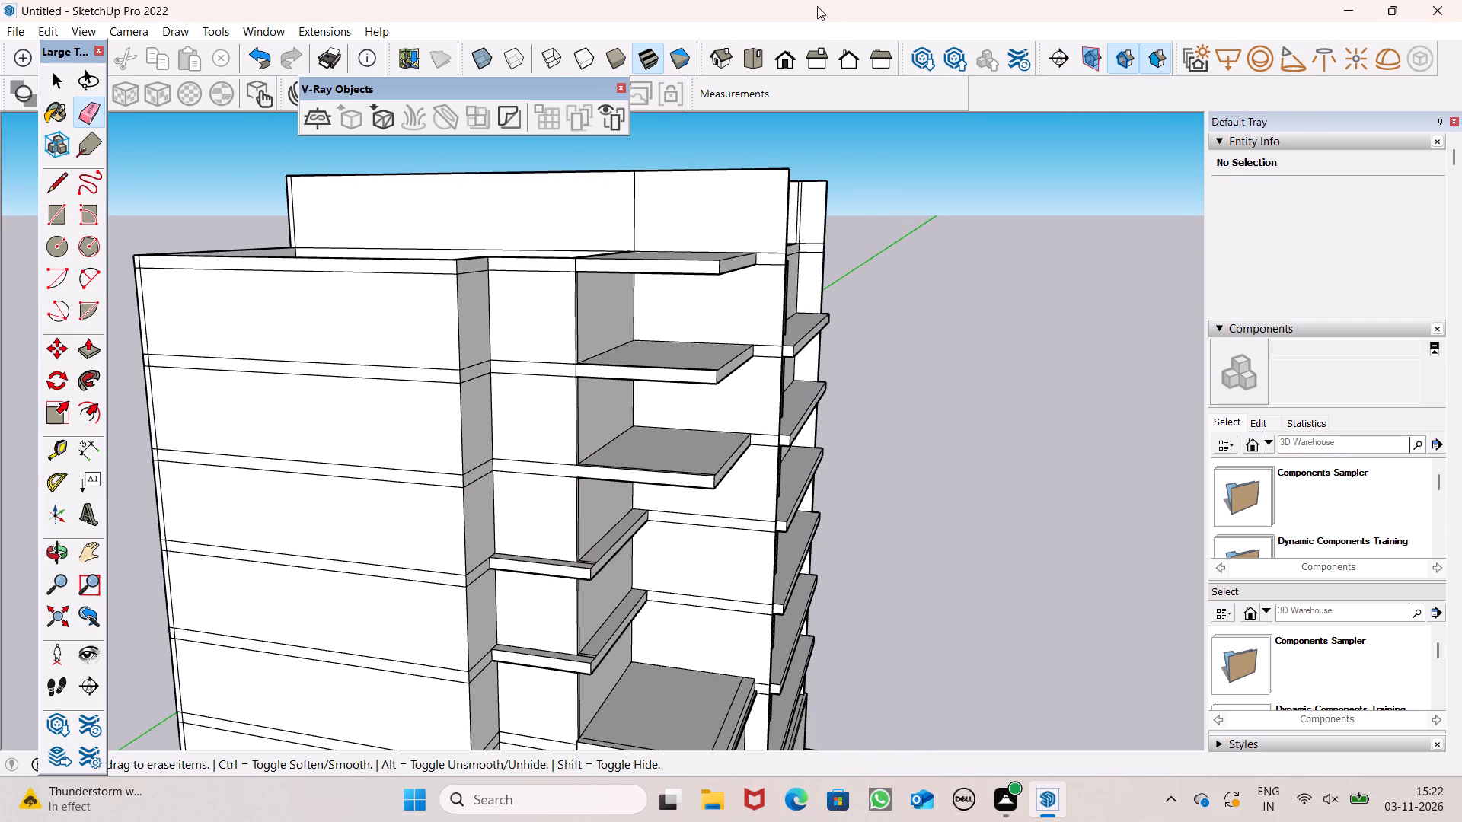
{"action": "scroll", "coordinate": [582, 297], "scroll_direction": "up", "scroll_amount": 7}
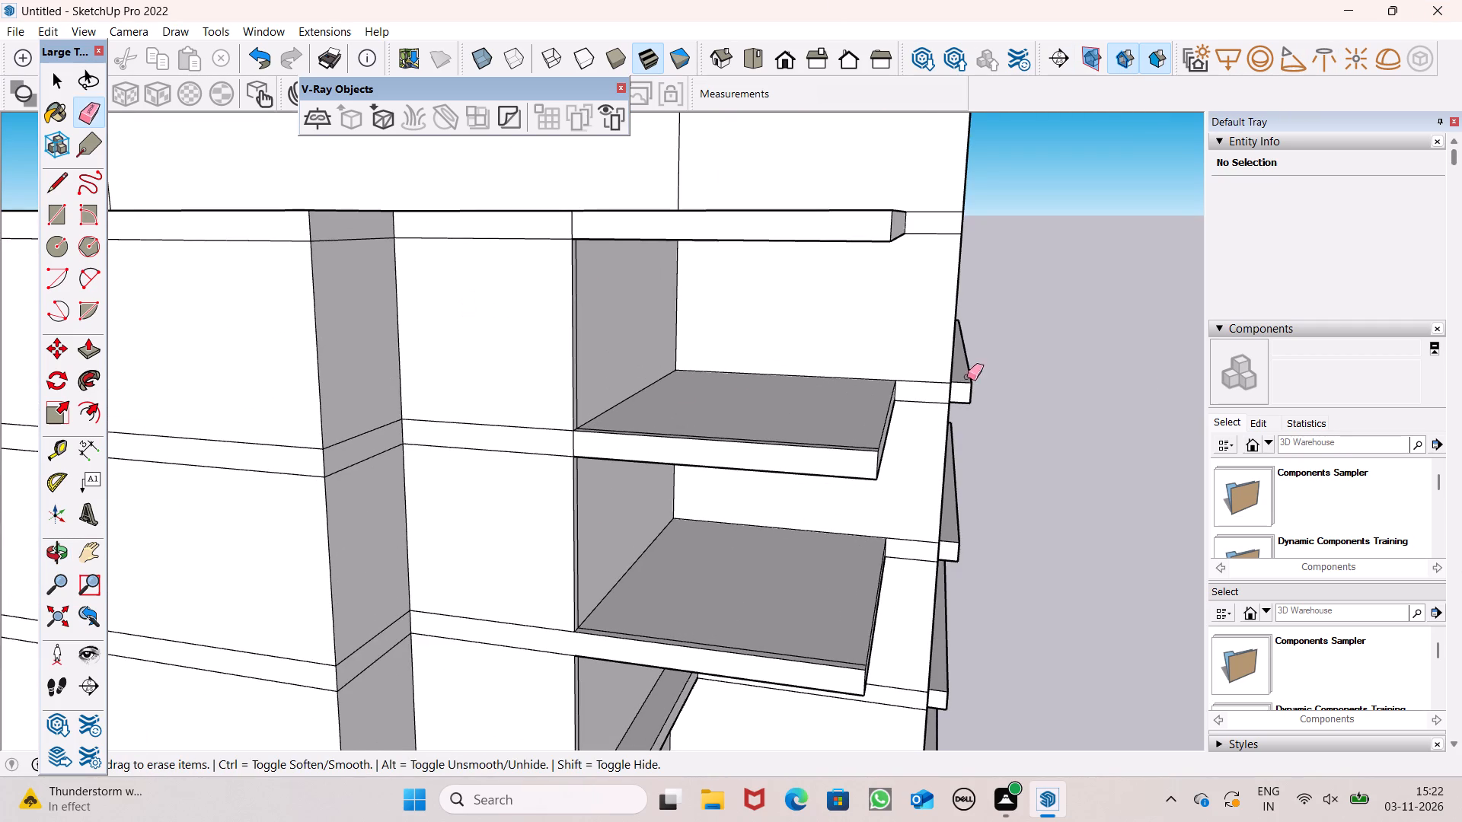
{"action": "scroll", "coordinate": [531, 243], "scroll_direction": "up", "scroll_amount": 5}
{"action": "left_click_drag", "start_coordinate": [595, 228], "coordinate": [614, 224]}
Erase the short vertical edge where the middle projecting slab's side meets the tower's side band.
{"action": "scroll", "coordinate": [518, 299], "scroll_direction": "down", "scroll_amount": 3}
{"action": "scroll", "coordinate": [578, 460], "scroll_direction": "up", "scroll_amount": 4}
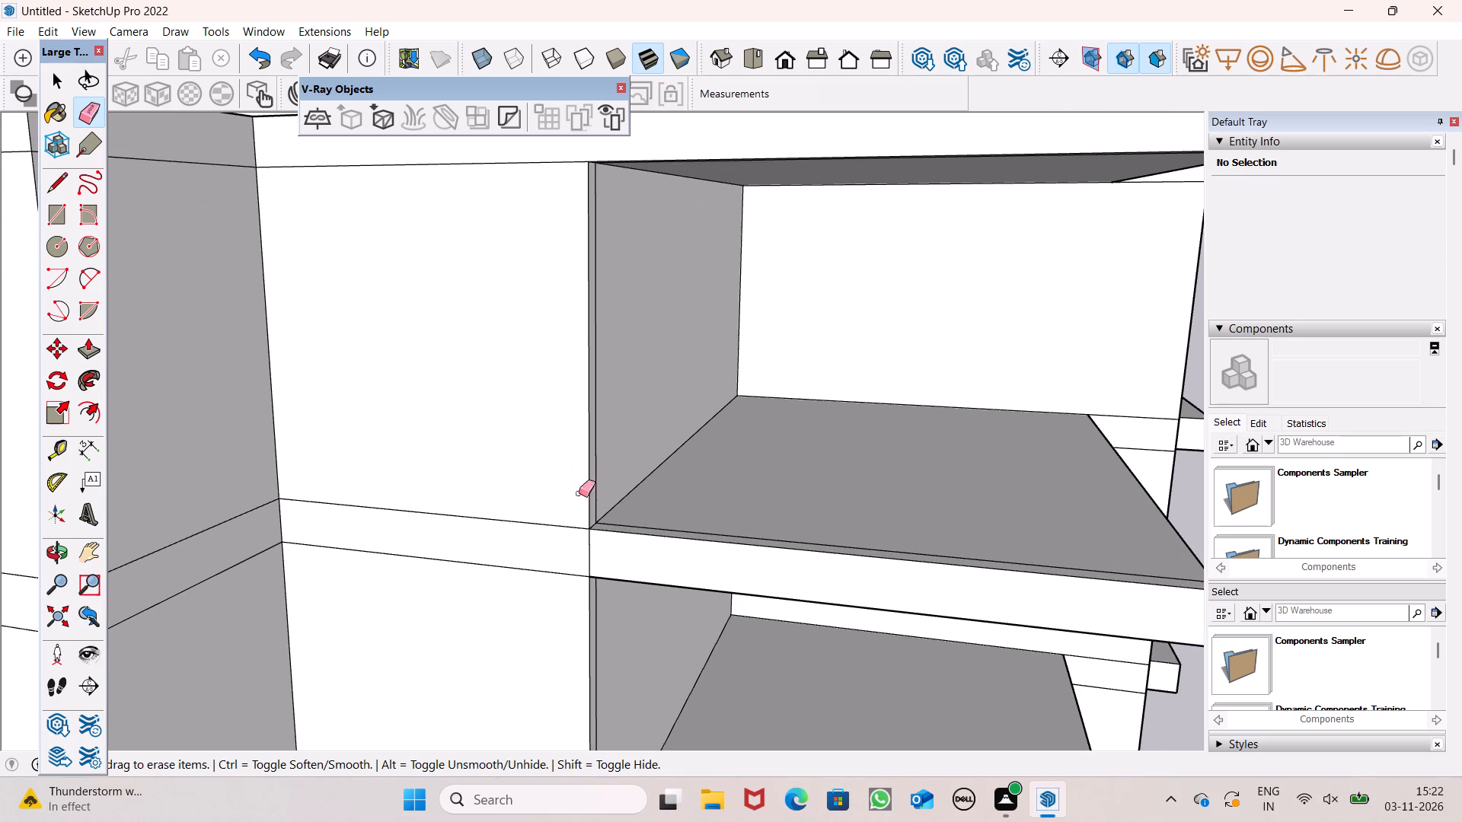
{"action": "left_click_drag", "start_coordinate": [590, 553], "coordinate": [570, 555]}
Push/Pull the merged side face of the lowest of the three large projecting slabs outward 1' 6 3/8".
{"action": "scroll", "coordinate": [503, 395], "scroll_direction": "down", "scroll_amount": 7}
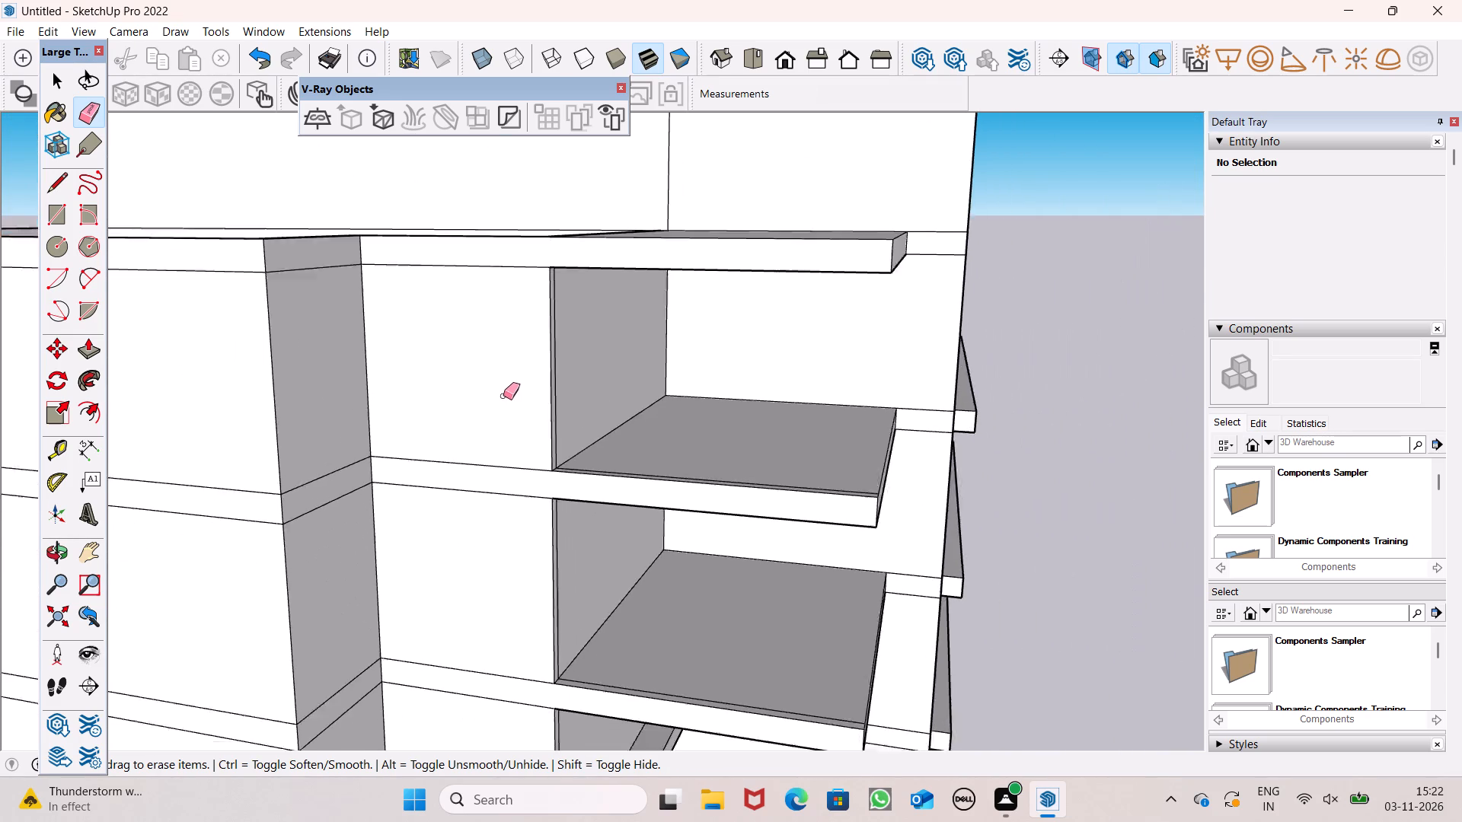
{"action": "scroll", "coordinate": [503, 396], "scroll_direction": "down", "scroll_amount": 2}
{"action": "middle_click_drag", "start_coordinate": [538, 423], "coordinate": [544, 486]}
{"action": "scroll", "coordinate": [538, 427], "scroll_direction": "up", "scroll_amount": 1}
{"action": "scroll", "coordinate": [482, 409], "scroll_direction": "down", "scroll_amount": 3}
{"action": "middle_click_drag", "start_coordinate": [576, 405], "coordinate": [525, 436]}
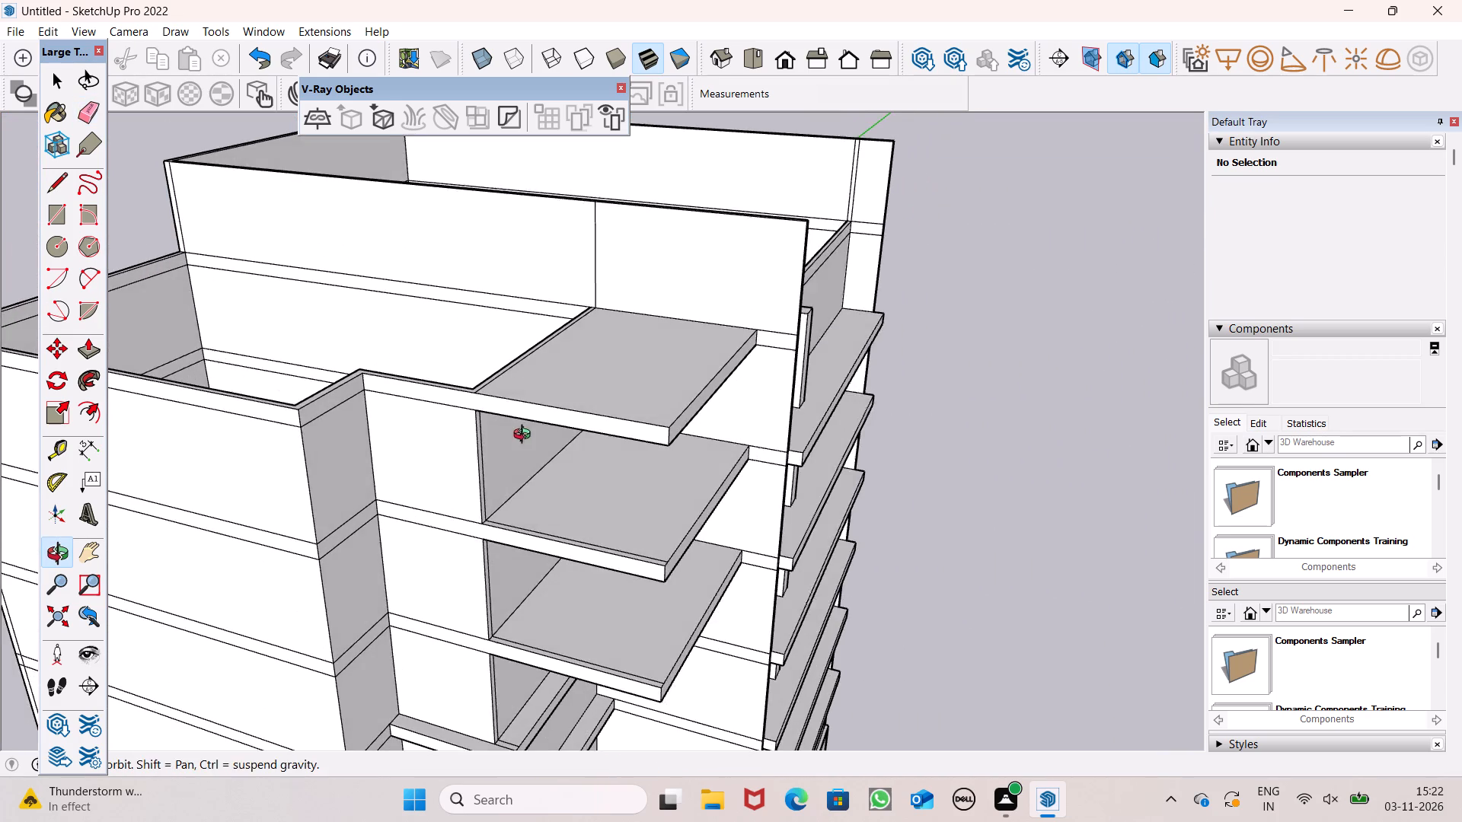
{"action": "middle_click_drag", "start_coordinate": [525, 436], "coordinate": [524, 436]}
{"action": "scroll", "coordinate": [576, 307], "scroll_direction": "down", "scroll_amount": 5}
{"action": "middle_click_drag", "start_coordinate": [573, 378], "coordinate": [525, 378]}
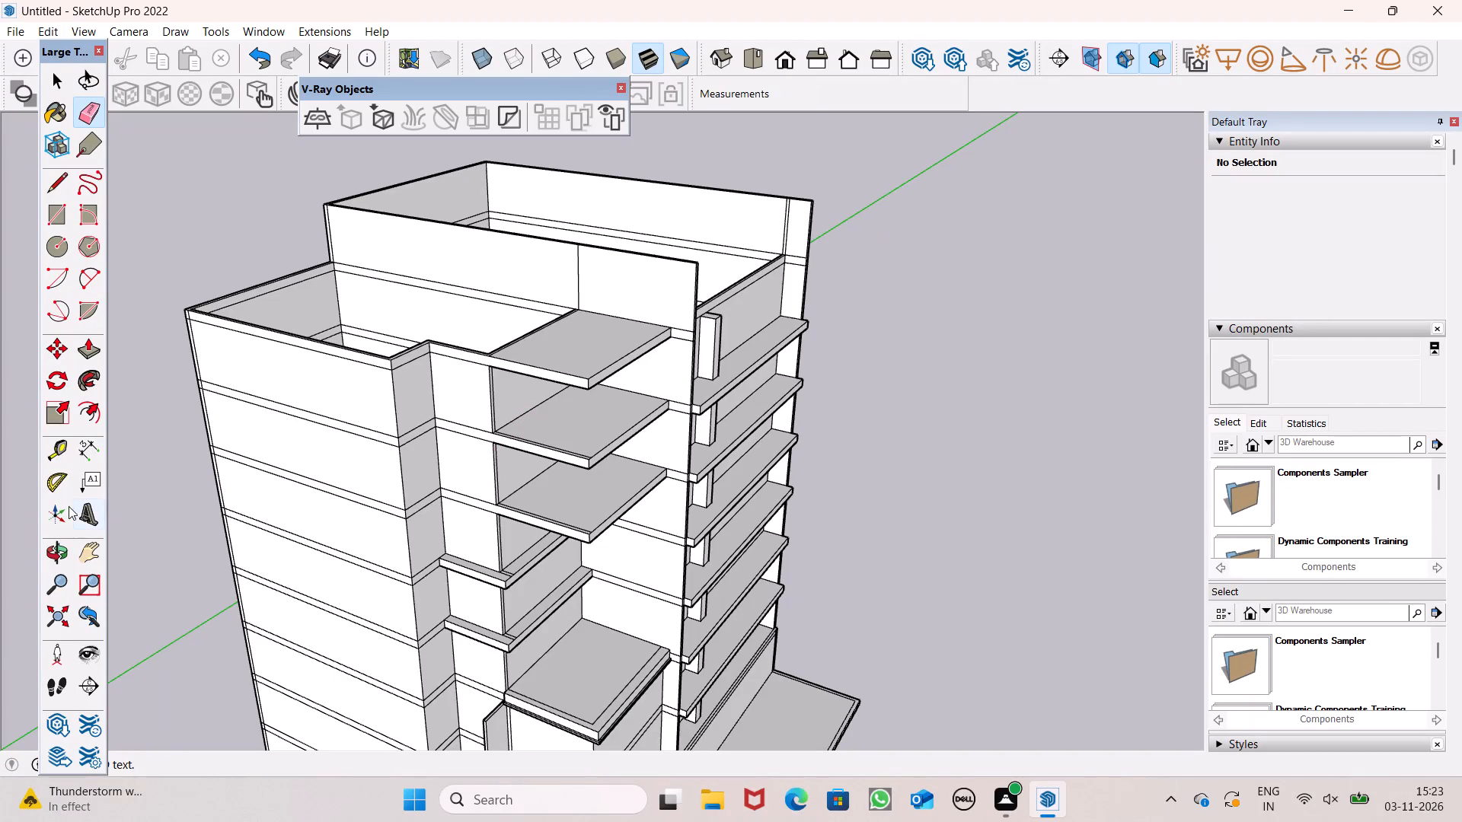
{"action": "left_click", "coordinate": [88, 350]}
{"action": "scroll", "coordinate": [511, 375], "scroll_direction": "down", "scroll_amount": 3}
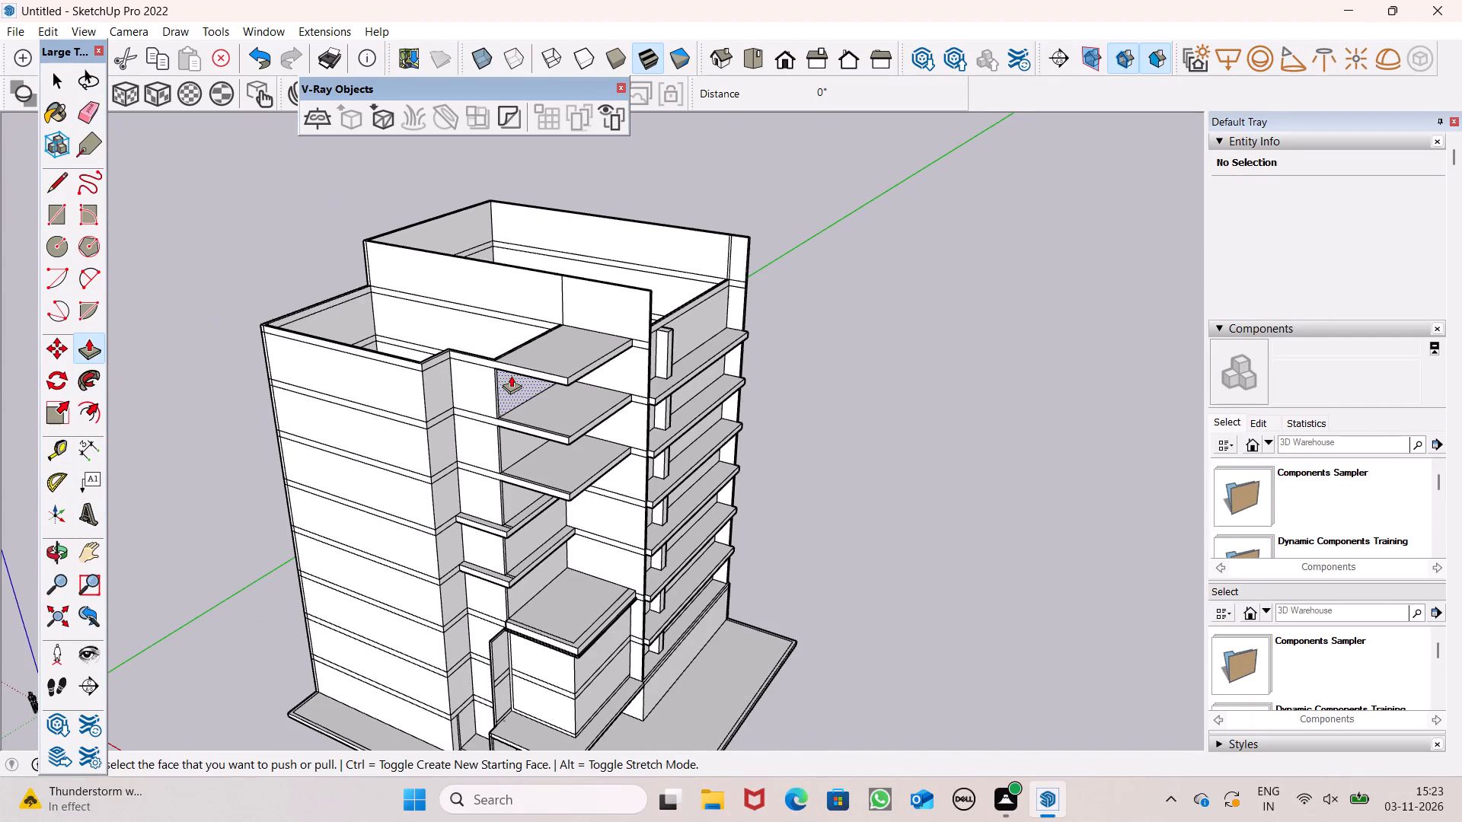
{"action": "scroll", "coordinate": [508, 404], "scroll_direction": "down", "scroll_amount": 1}
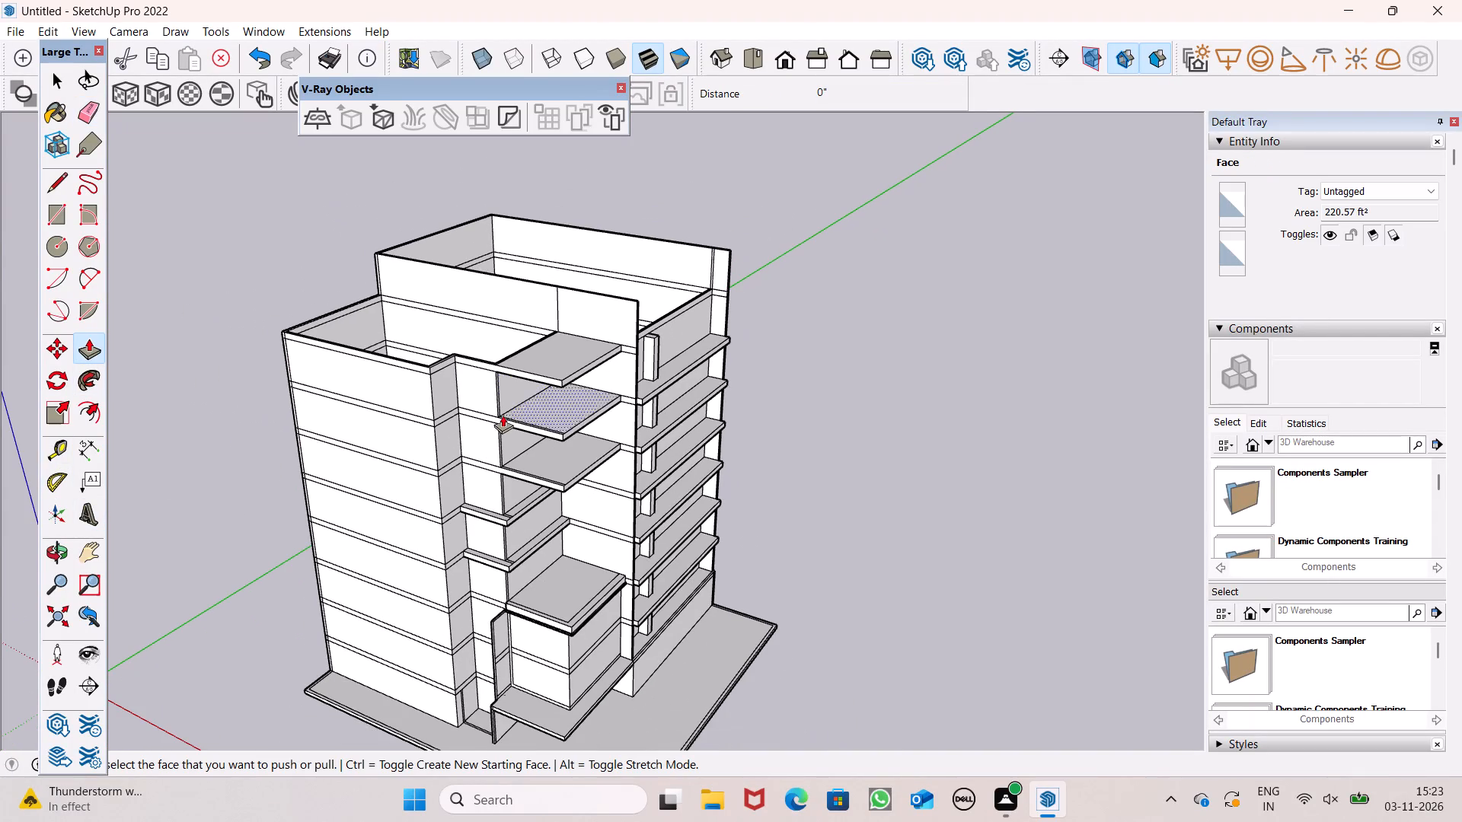
{"action": "scroll", "coordinate": [508, 420], "scroll_direction": "down", "scroll_amount": 1}
{"action": "middle_click_drag", "start_coordinate": [530, 495], "coordinate": [521, 563]}
{"action": "middle_click_drag", "start_coordinate": [530, 588], "coordinate": [481, 566]}
{"action": "scroll", "coordinate": [464, 499], "scroll_direction": "up", "scroll_amount": 12}
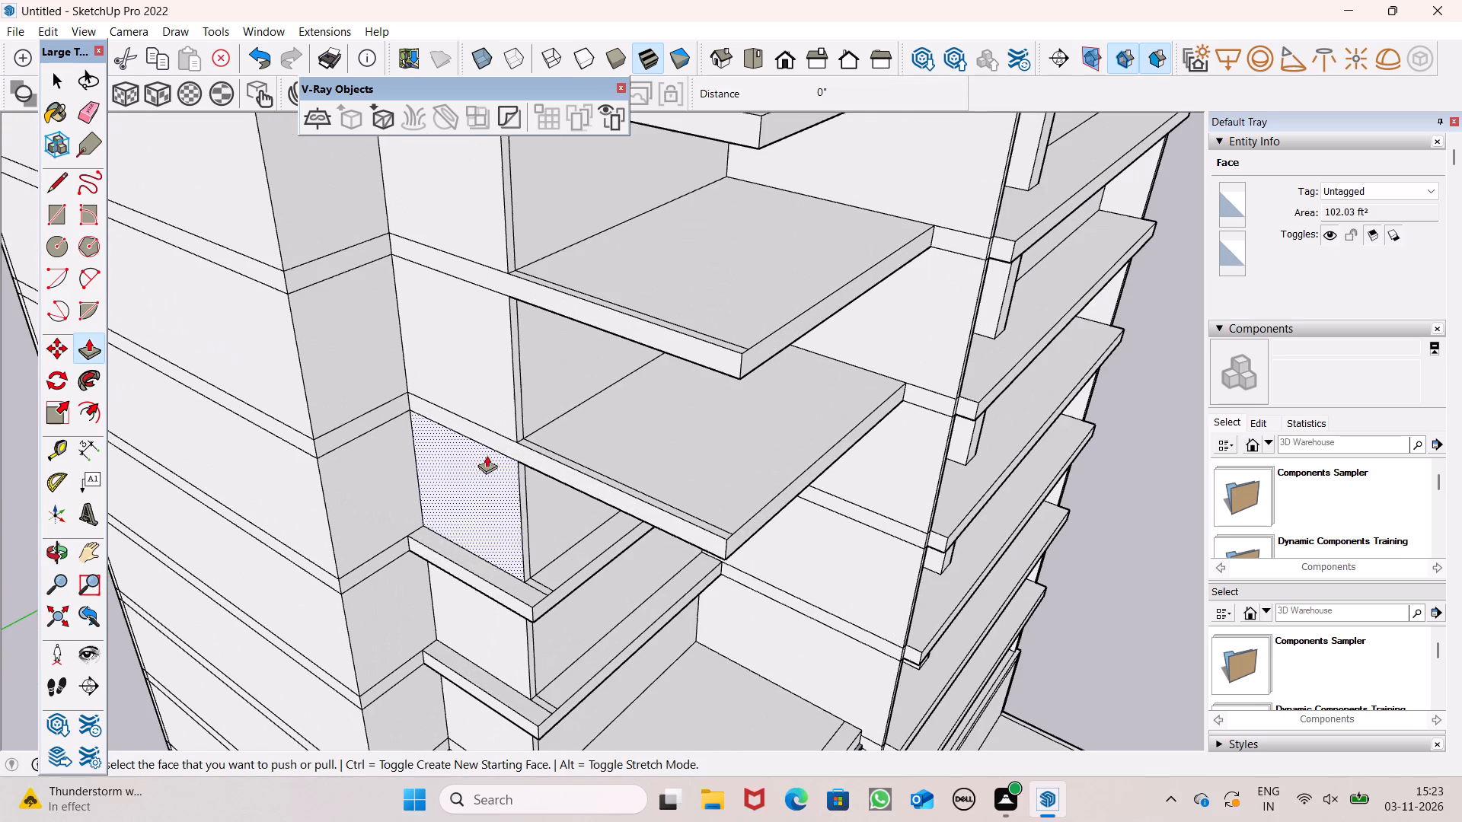
{"action": "left_click_drag", "start_coordinate": [492, 443], "coordinate": [480, 462]}
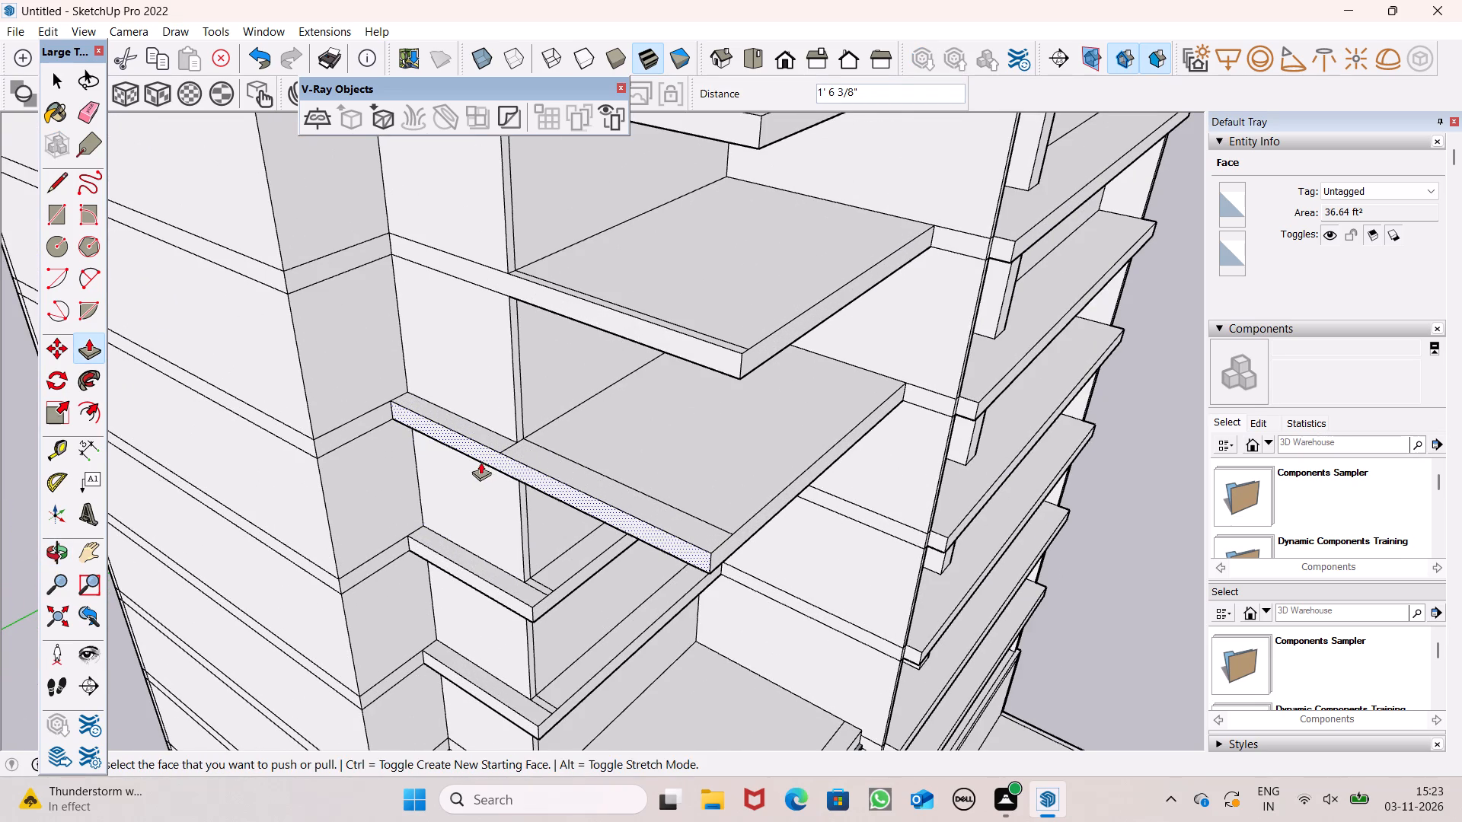
Push/Pull the merged side face of the middle projecting slab outward 5' 3 5/16".
{"action": "left_click_drag", "start_coordinate": [538, 300], "coordinate": [567, 489]}
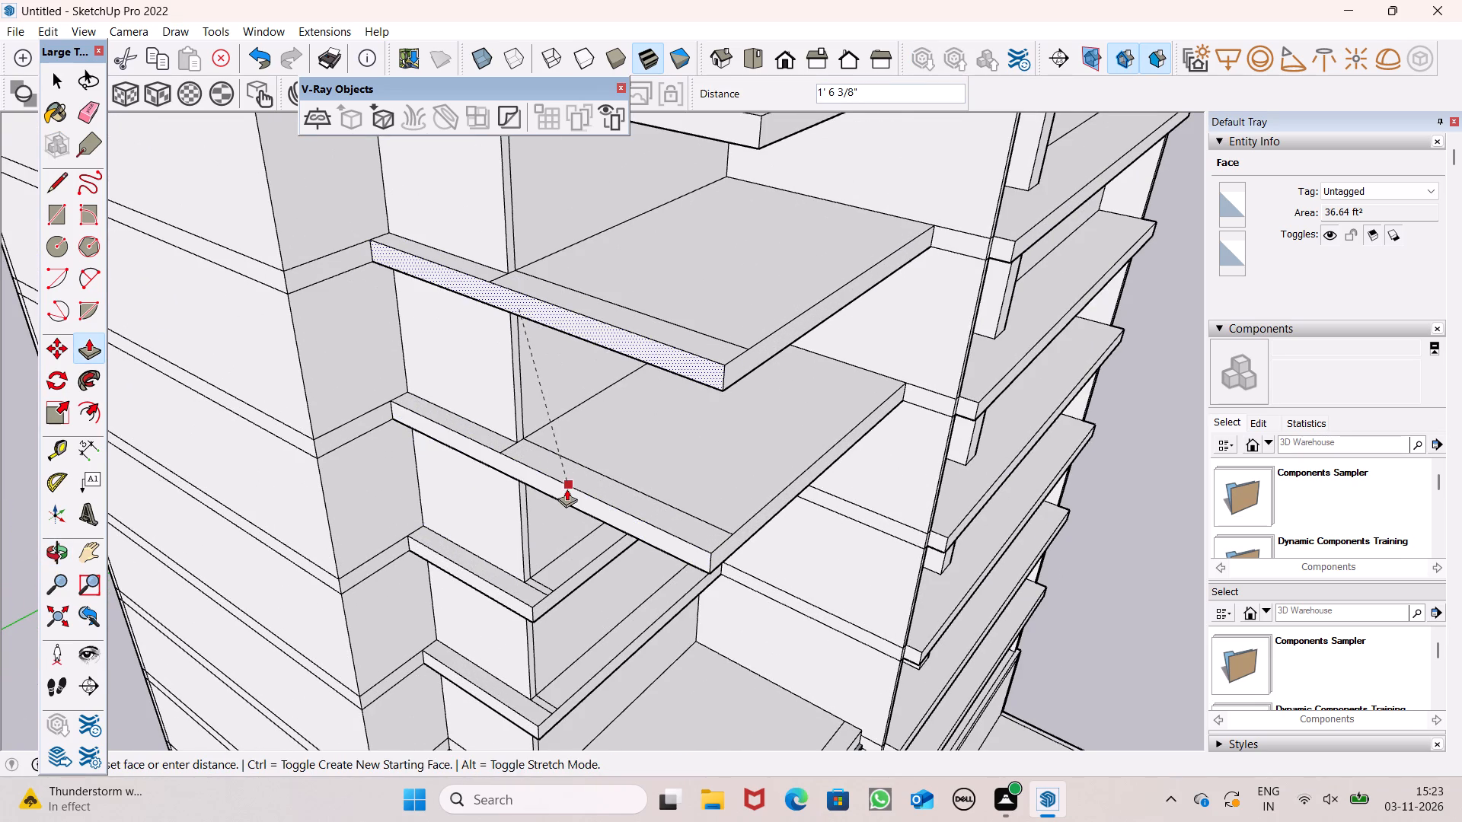
{"action": "left_click_drag", "start_coordinate": [567, 489], "coordinate": [568, 477]}
Push/Pull the merged side face of the top projecting slab outward 5' 3 5/16", matching the middle slab.
{"action": "scroll", "coordinate": [487, 459], "scroll_direction": "down", "scroll_amount": 6}
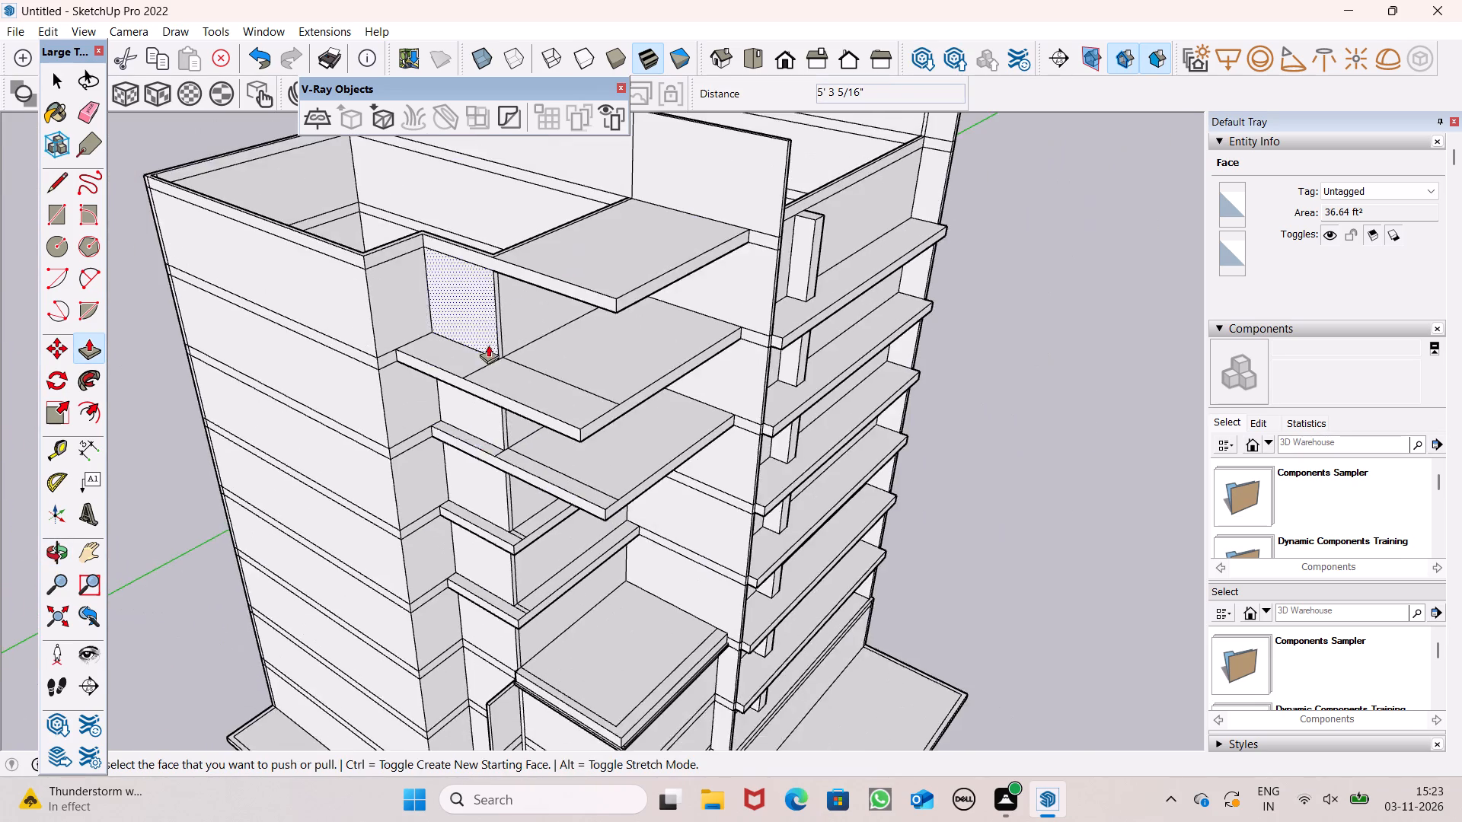
{"action": "scroll", "coordinate": [496, 334], "scroll_direction": "up", "scroll_amount": 5}
{"action": "left_click_drag", "start_coordinate": [568, 250], "coordinate": [605, 460]}
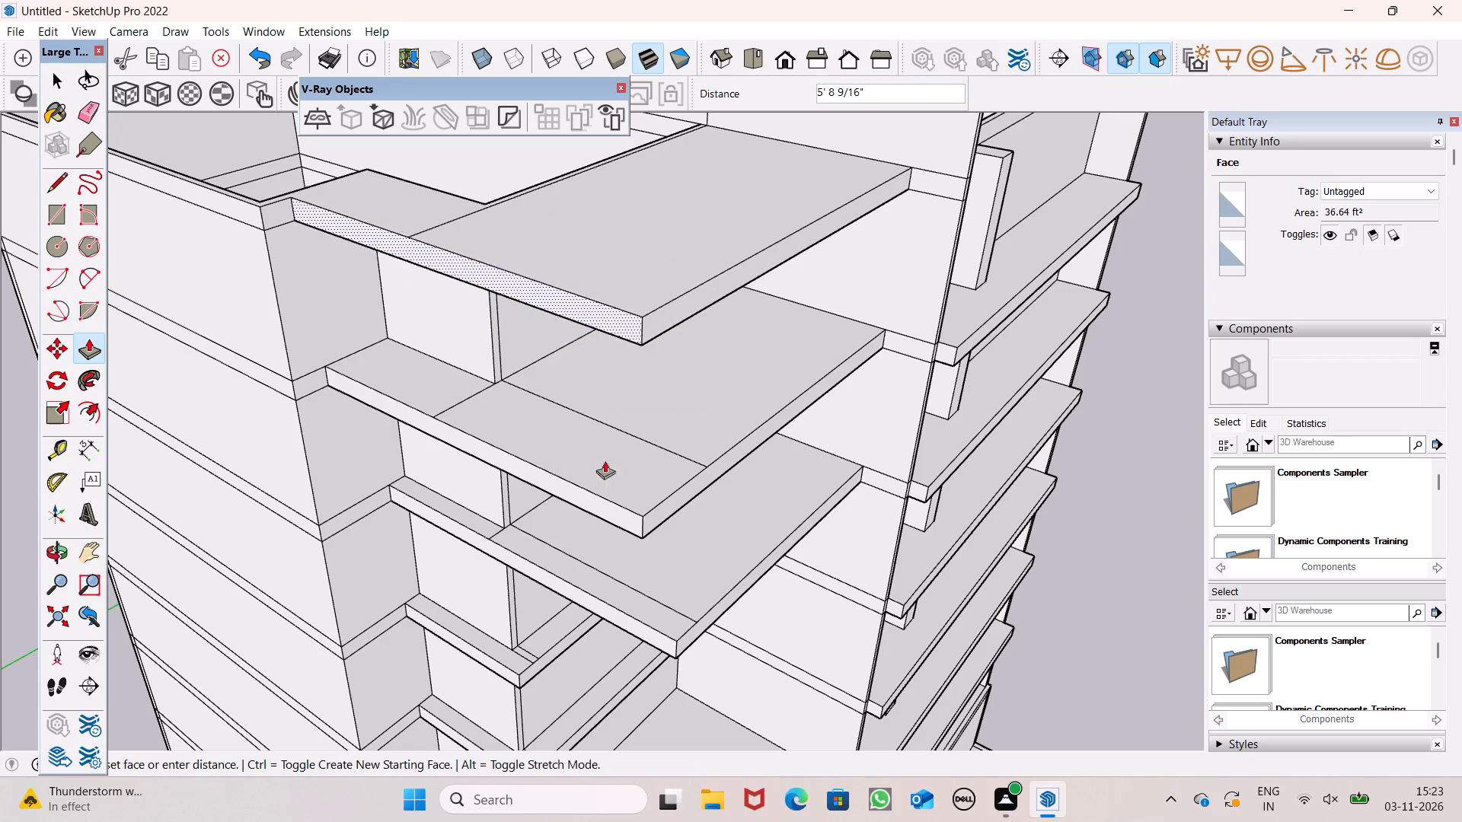
{"action": "left_click_drag", "start_coordinate": [605, 460], "coordinate": [605, 492]}
Push the middle projecting slab's side face back 3' 8 15/16" to align with the slab below.
{"action": "scroll", "coordinate": [500, 357], "scroll_direction": "down", "scroll_amount": 4}
{"action": "middle_click_drag", "start_coordinate": [508, 462], "coordinate": [493, 307]}
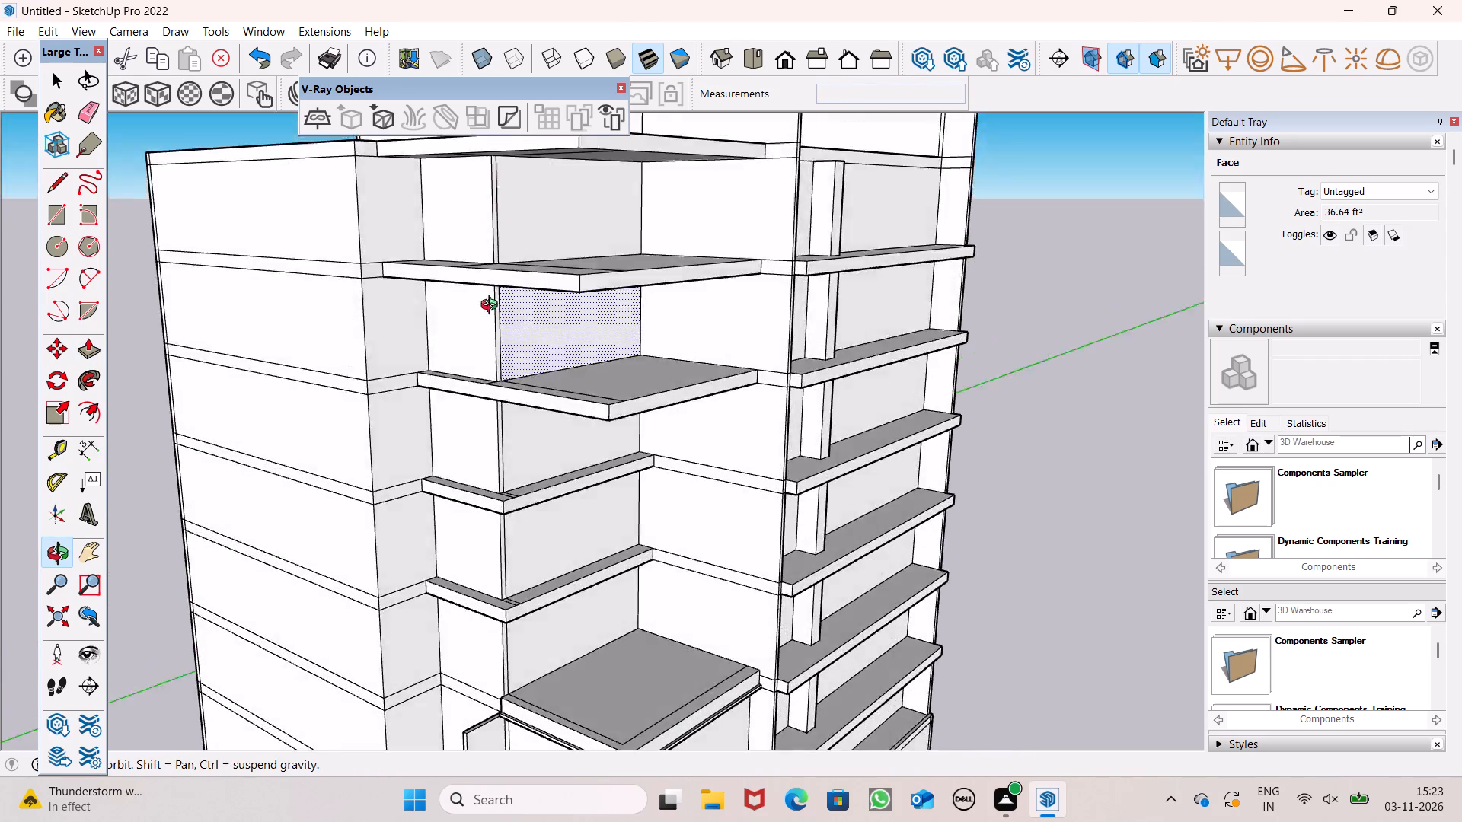
{"action": "middle_click_drag", "start_coordinate": [493, 307], "coordinate": [486, 280]}
{"action": "scroll", "coordinate": [486, 280], "scroll_direction": "up", "scroll_amount": 1}
{"action": "scroll", "coordinate": [551, 380], "scroll_direction": "down", "scroll_amount": 4}
{"action": "middle_click_drag", "start_coordinate": [650, 423], "coordinate": [795, 207]}
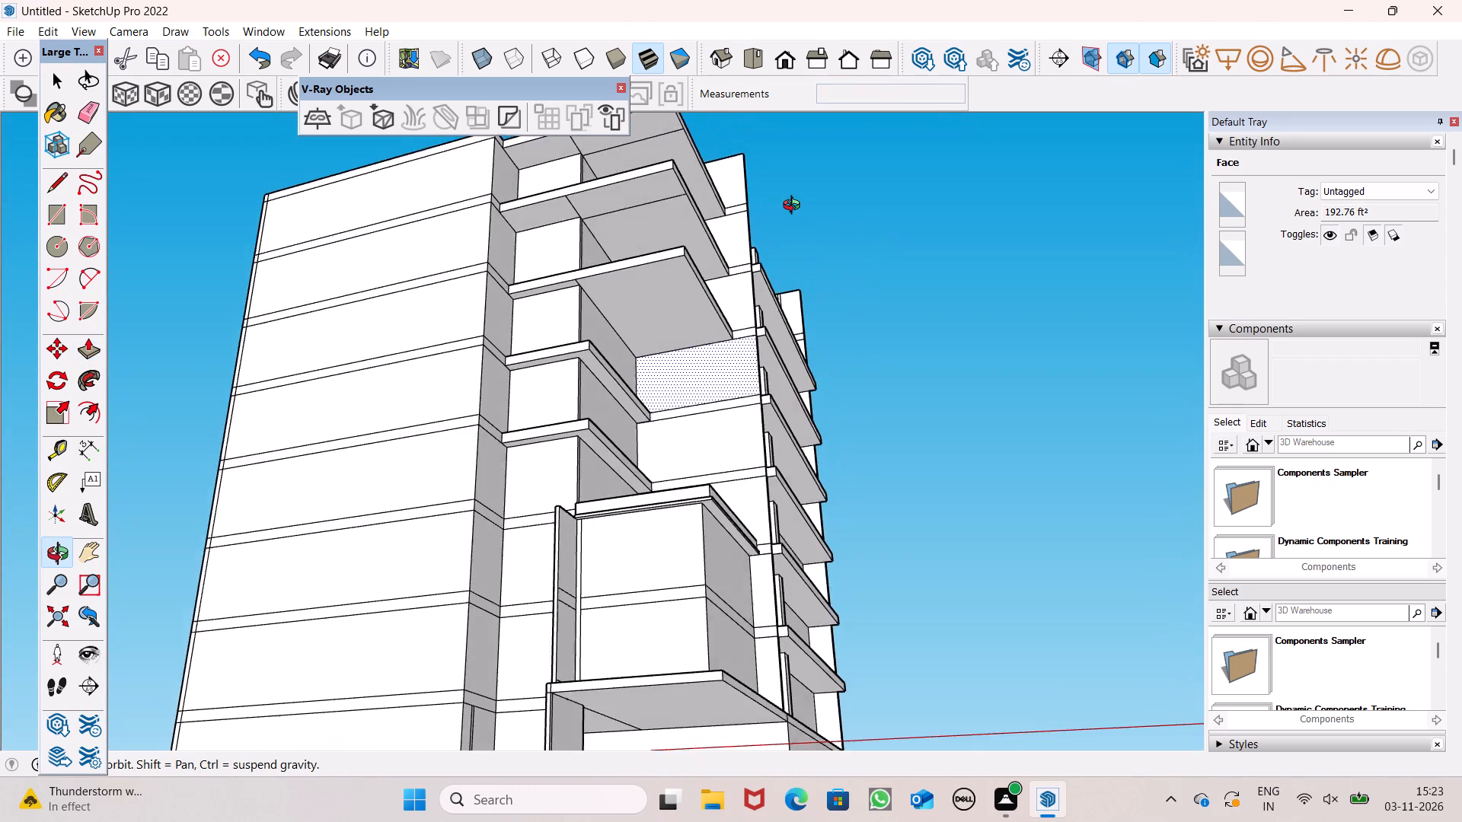
{"action": "middle_click_drag", "start_coordinate": [795, 207], "coordinate": [702, 638]}
{"action": "scroll", "coordinate": [607, 525], "scroll_direction": "up", "scroll_amount": 7}
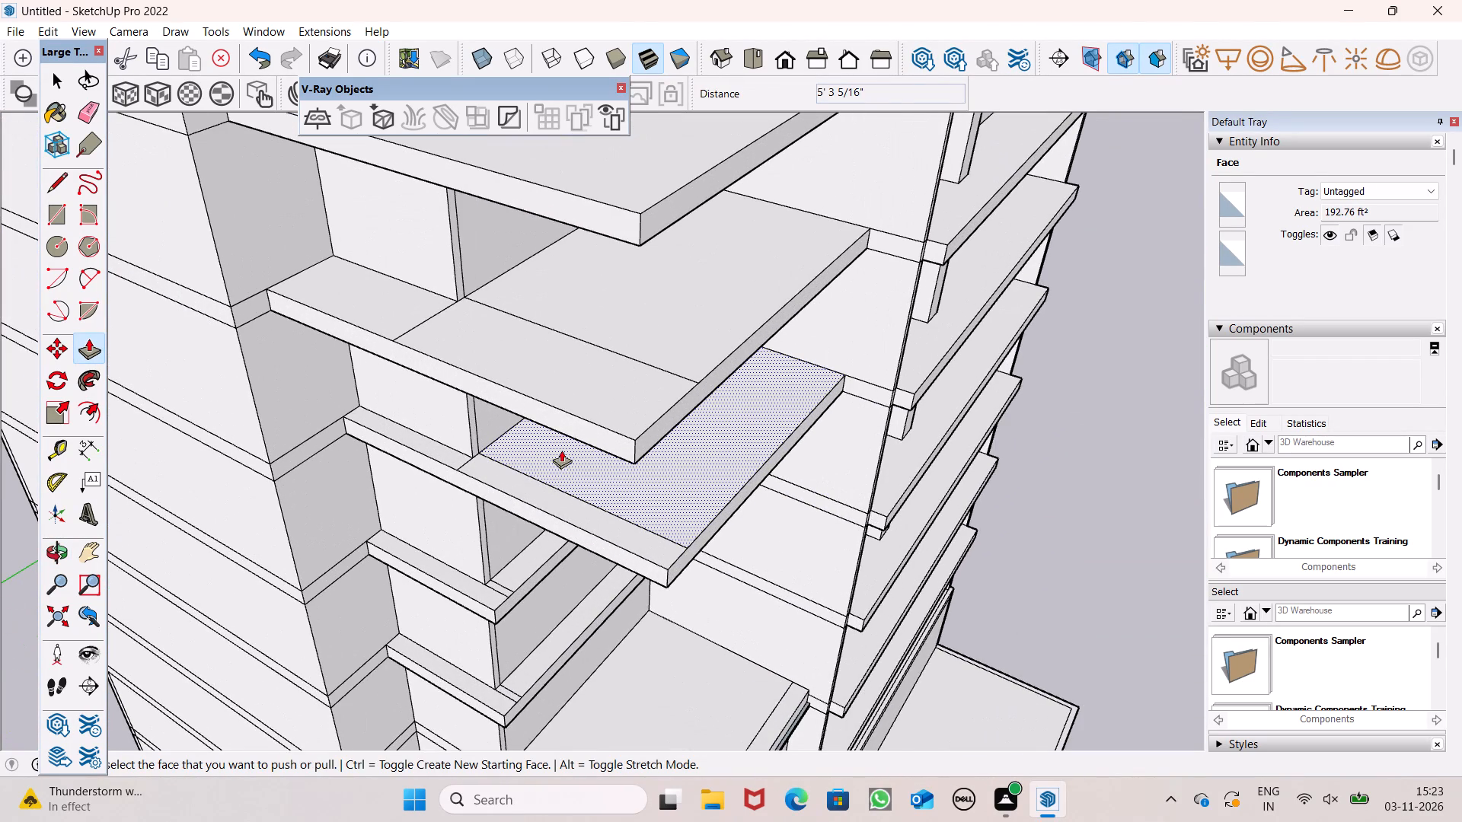
{"action": "left_click_drag", "start_coordinate": [576, 432], "coordinate": [641, 555]}
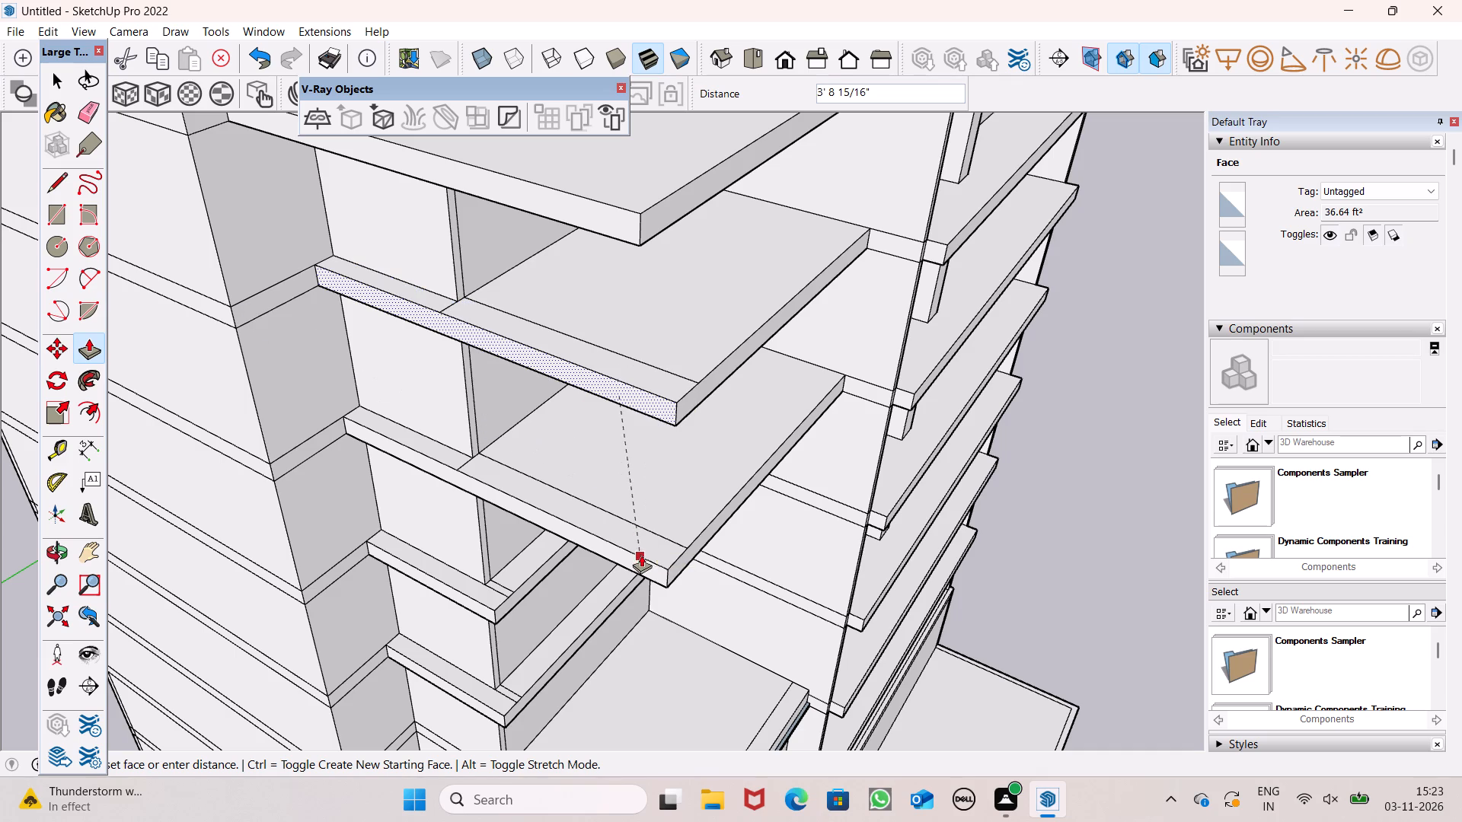
Push the top projecting slab's side face back 3' 8 15/16" to align with the middle slab.
{"action": "scroll", "coordinate": [563, 507], "scroll_direction": "down", "scroll_amount": 1}
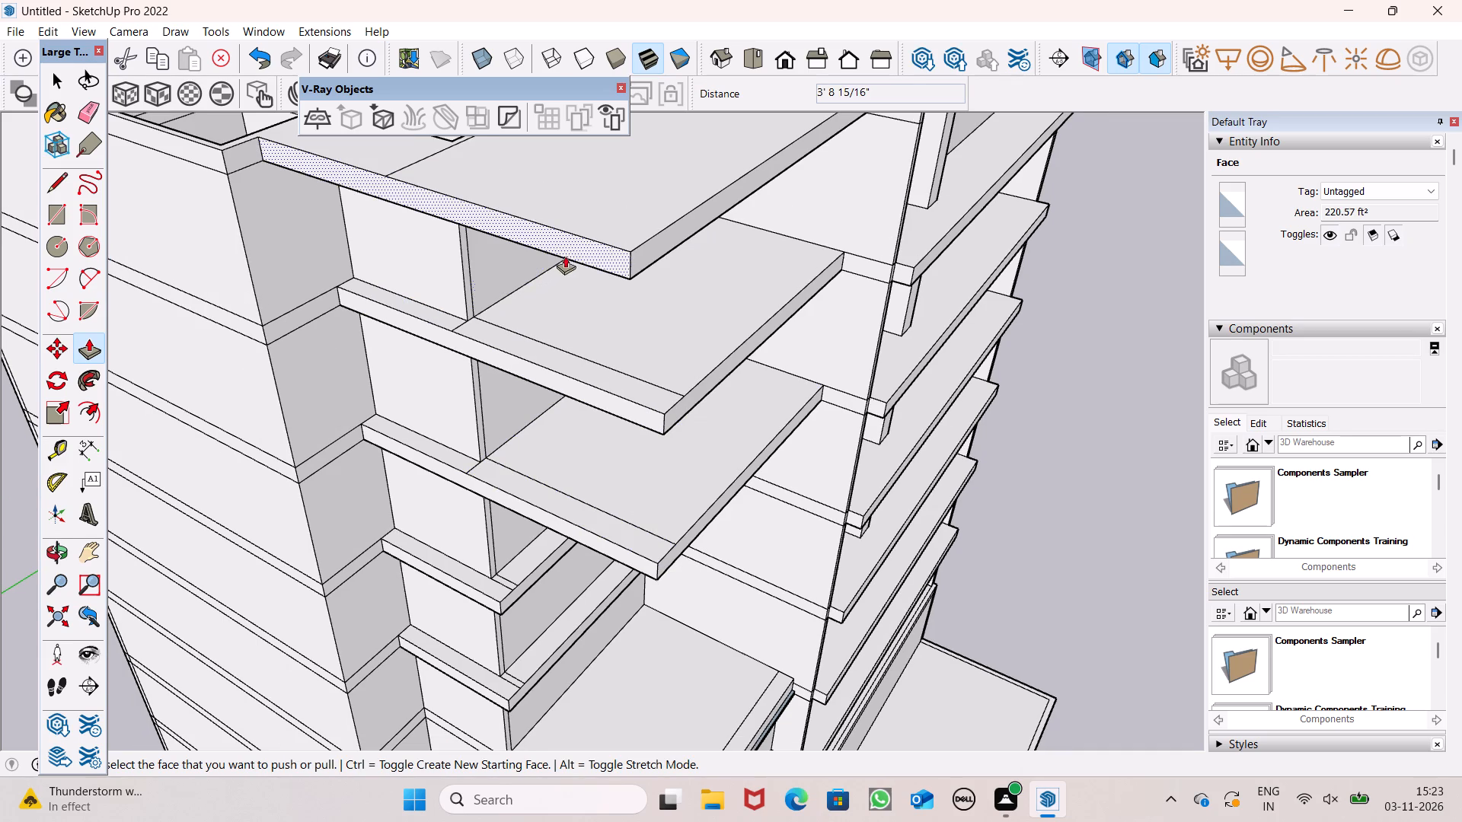
{"action": "left_click_drag", "start_coordinate": [569, 250], "coordinate": [640, 406]}
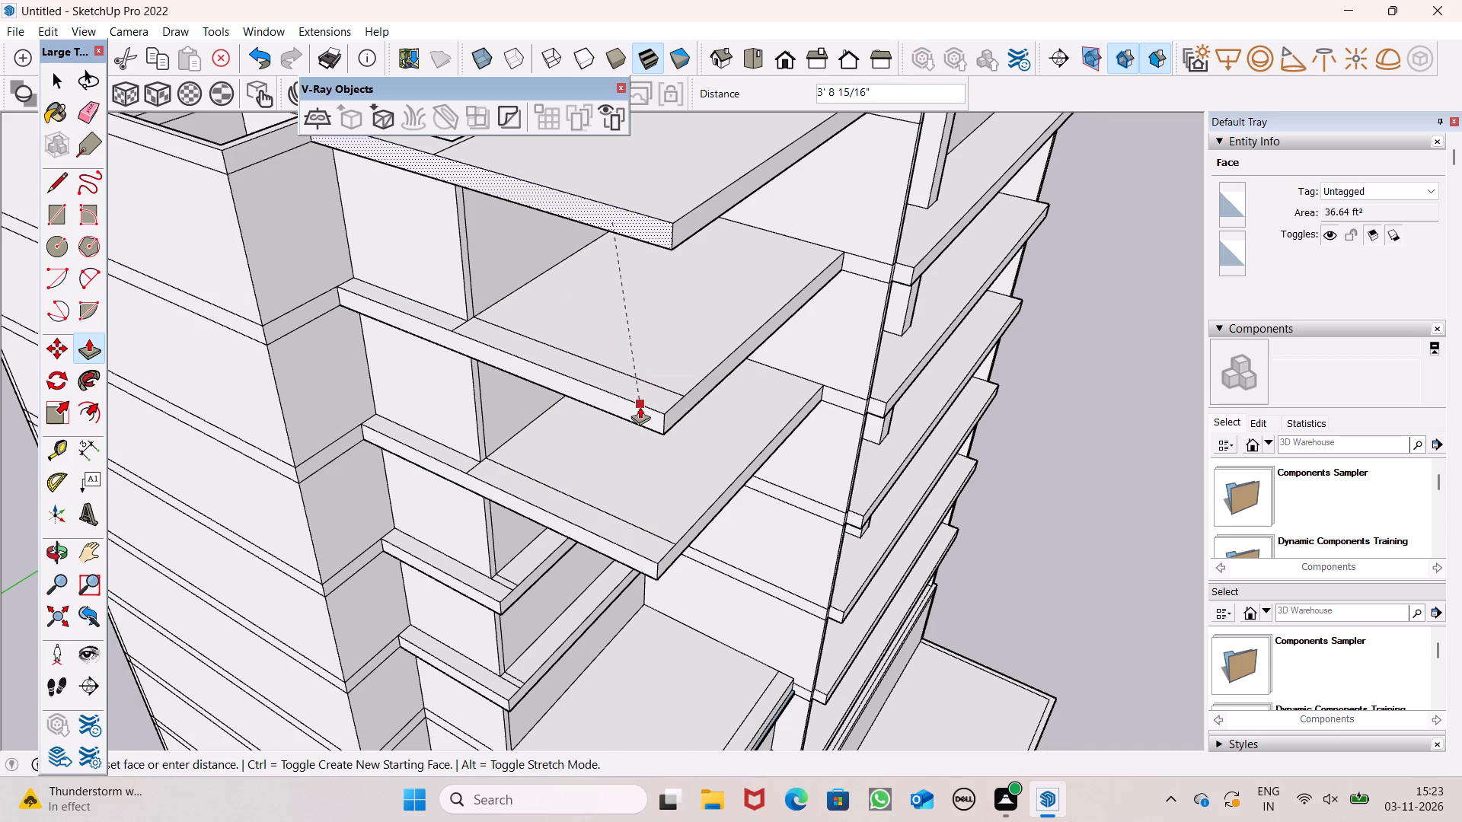
{"action": "left_click_drag", "start_coordinate": [640, 406], "coordinate": [668, 410]}
Erase the two stray edges on the underside of the top large projecting slab.
{"action": "scroll", "coordinate": [474, 451], "scroll_direction": "down", "scroll_amount": 5}
{"action": "middle_click_drag", "start_coordinate": [566, 521], "coordinate": [626, 246]}
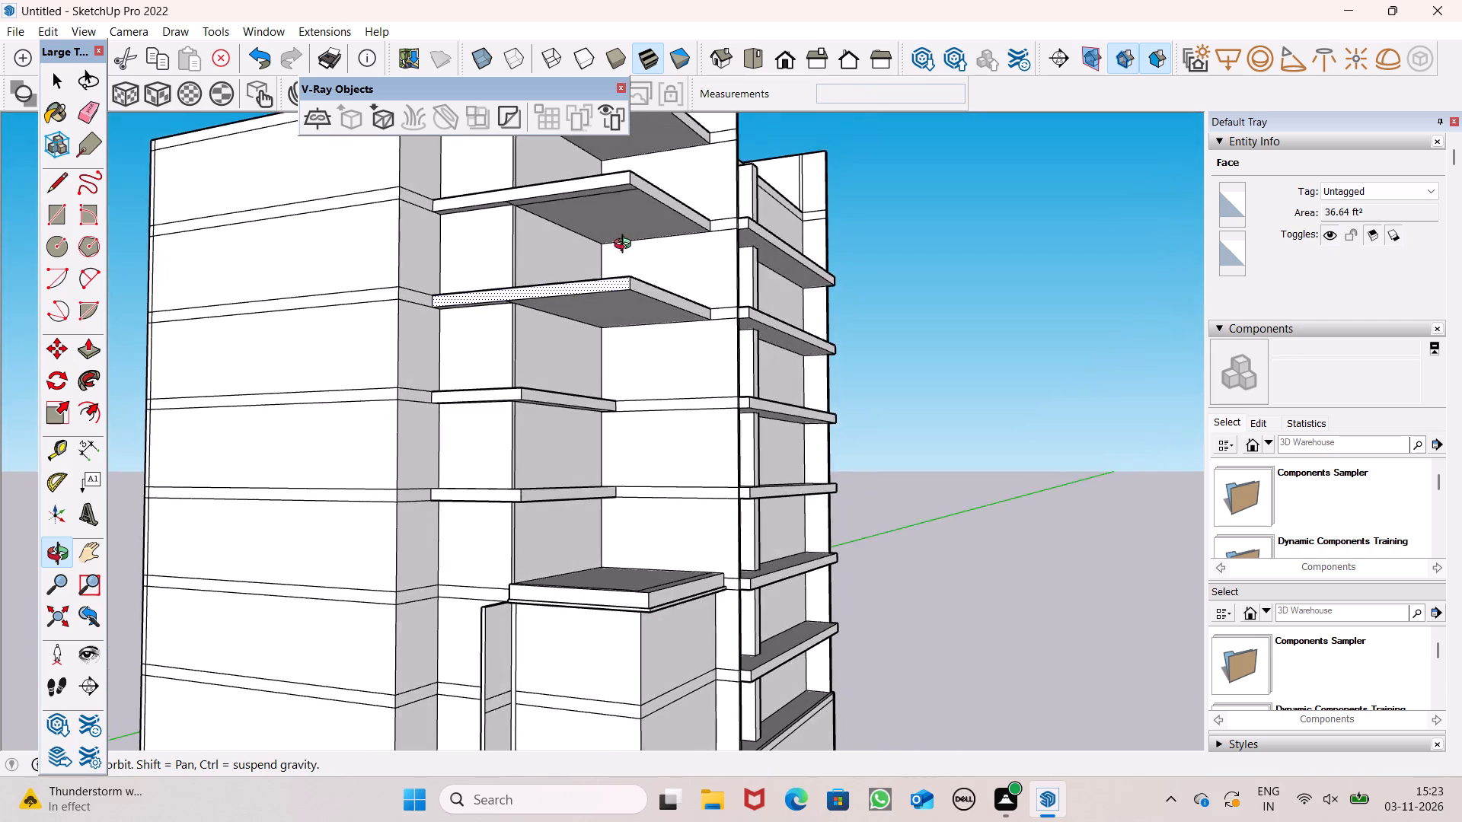
{"action": "middle_click_drag", "start_coordinate": [626, 246], "coordinate": [629, 252]}
{"action": "scroll", "coordinate": [576, 509], "scroll_direction": "down", "scroll_amount": 5}
{"action": "middle_click_drag", "start_coordinate": [575, 514], "coordinate": [216, 380]}
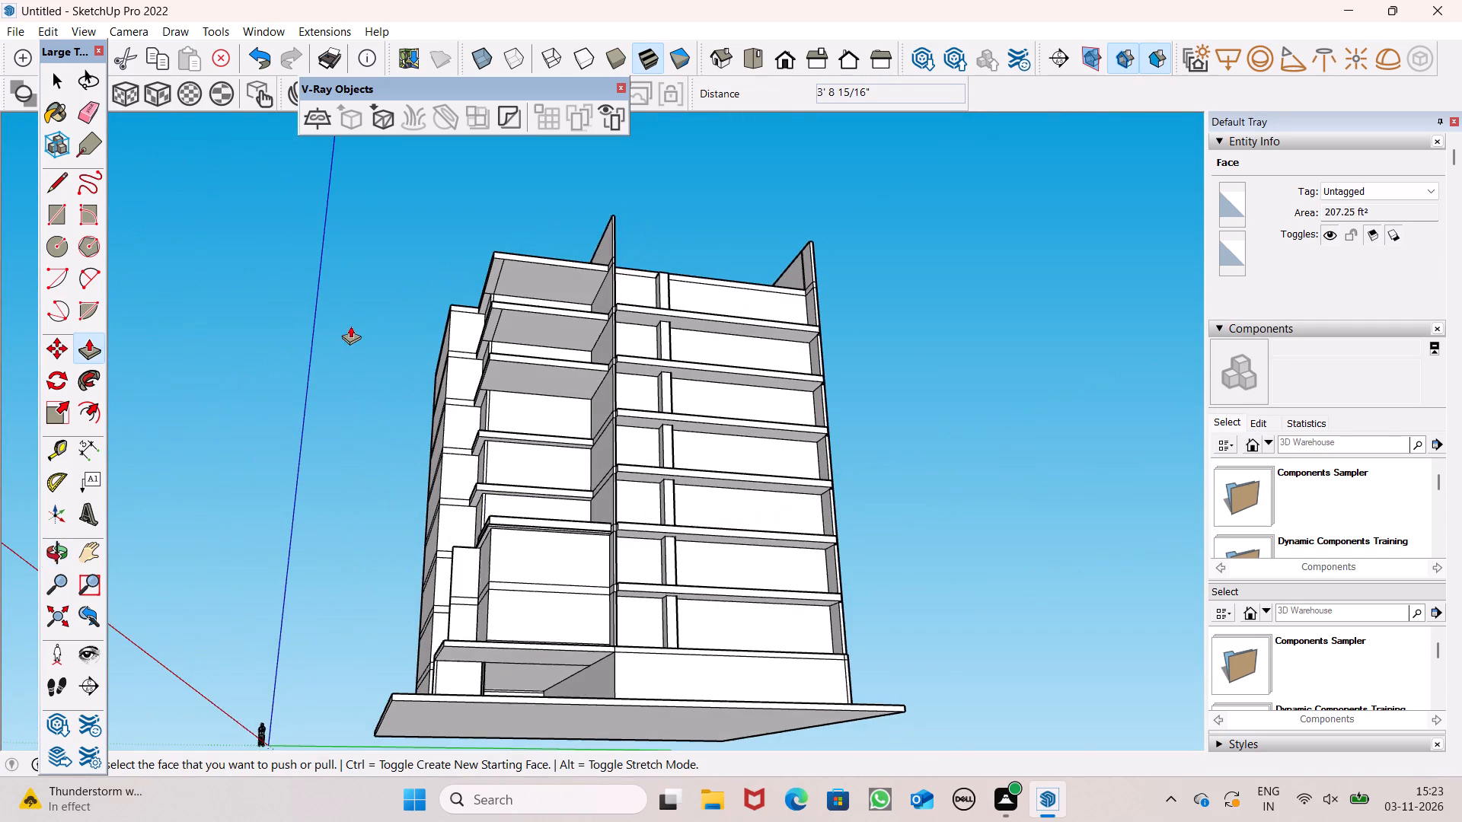
{"action": "scroll", "coordinate": [350, 326], "scroll_direction": "up", "scroll_amount": 10}
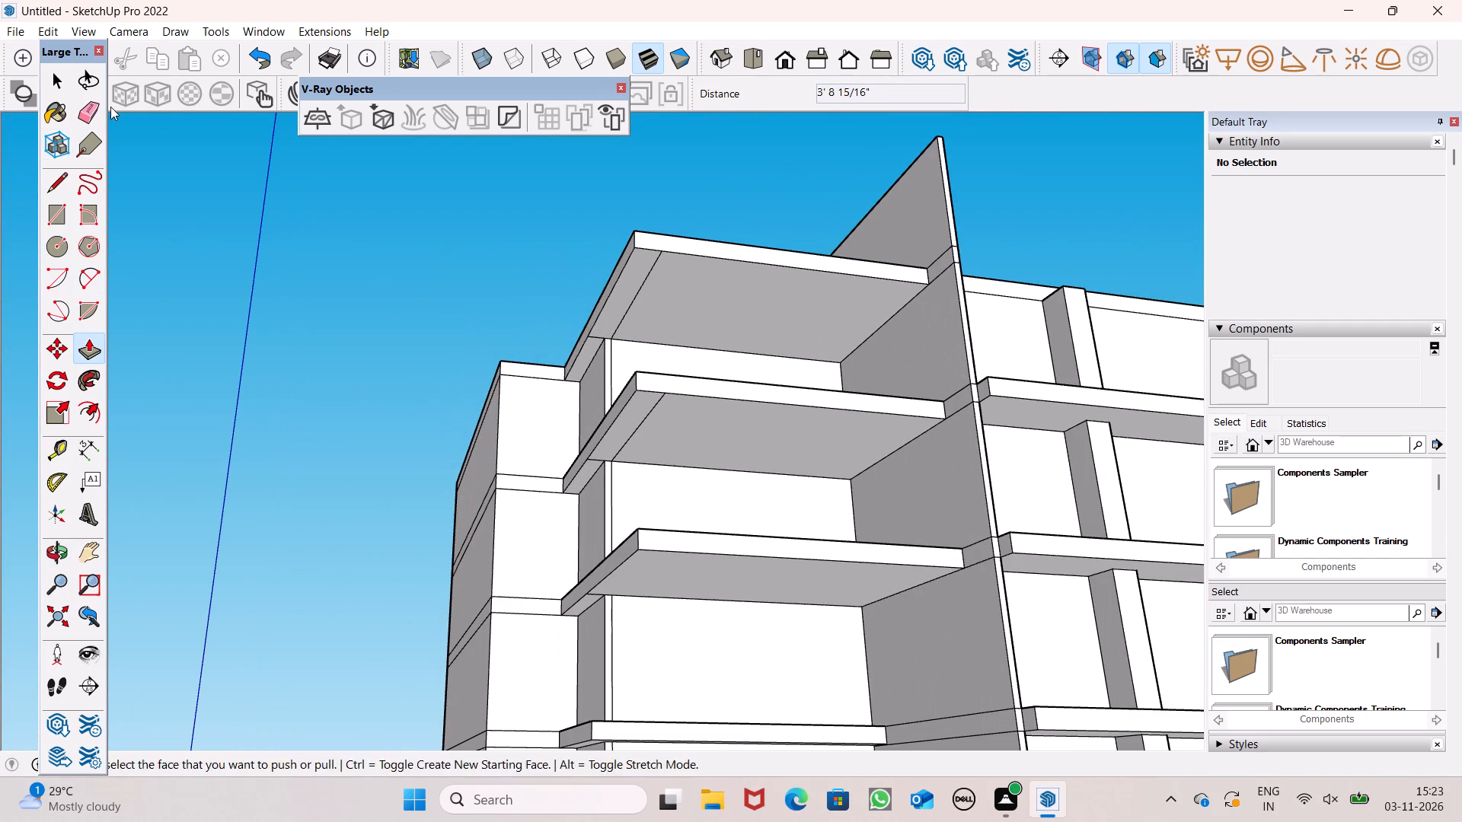
{"action": "left_click", "coordinate": [99, 108]}
{"action": "scroll", "coordinate": [506, 298], "scroll_direction": "up", "scroll_amount": 6}
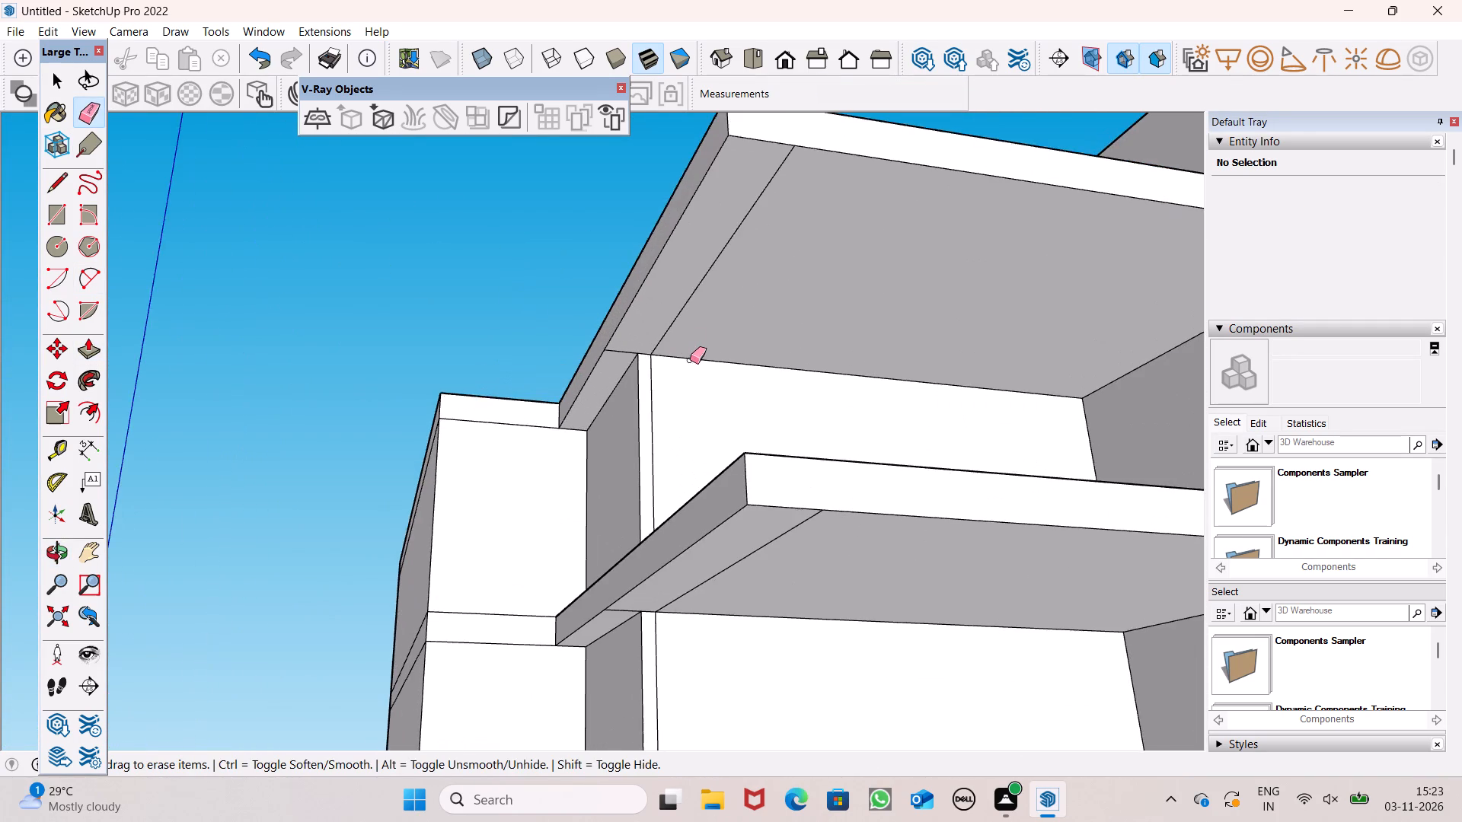
{"action": "scroll", "coordinate": [678, 327], "scroll_direction": "up", "scroll_amount": 4}
{"action": "left_click", "coordinate": [670, 325]}
{"action": "left_click", "coordinate": [589, 363]}
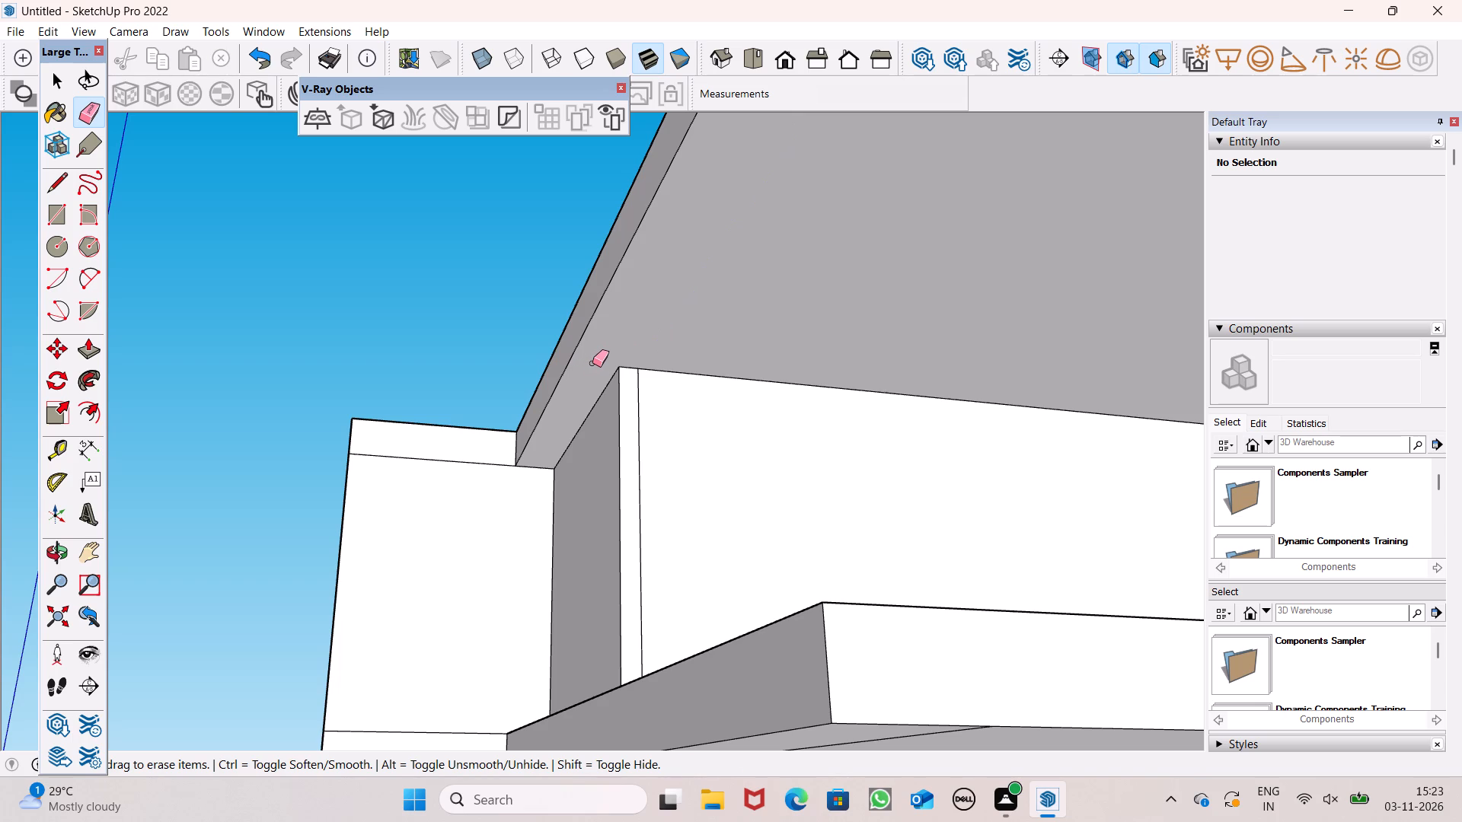
Erase the two stray edges on the underside of the middle large projecting slab.
{"action": "scroll", "coordinate": [592, 335], "scroll_direction": "down", "scroll_amount": 4}
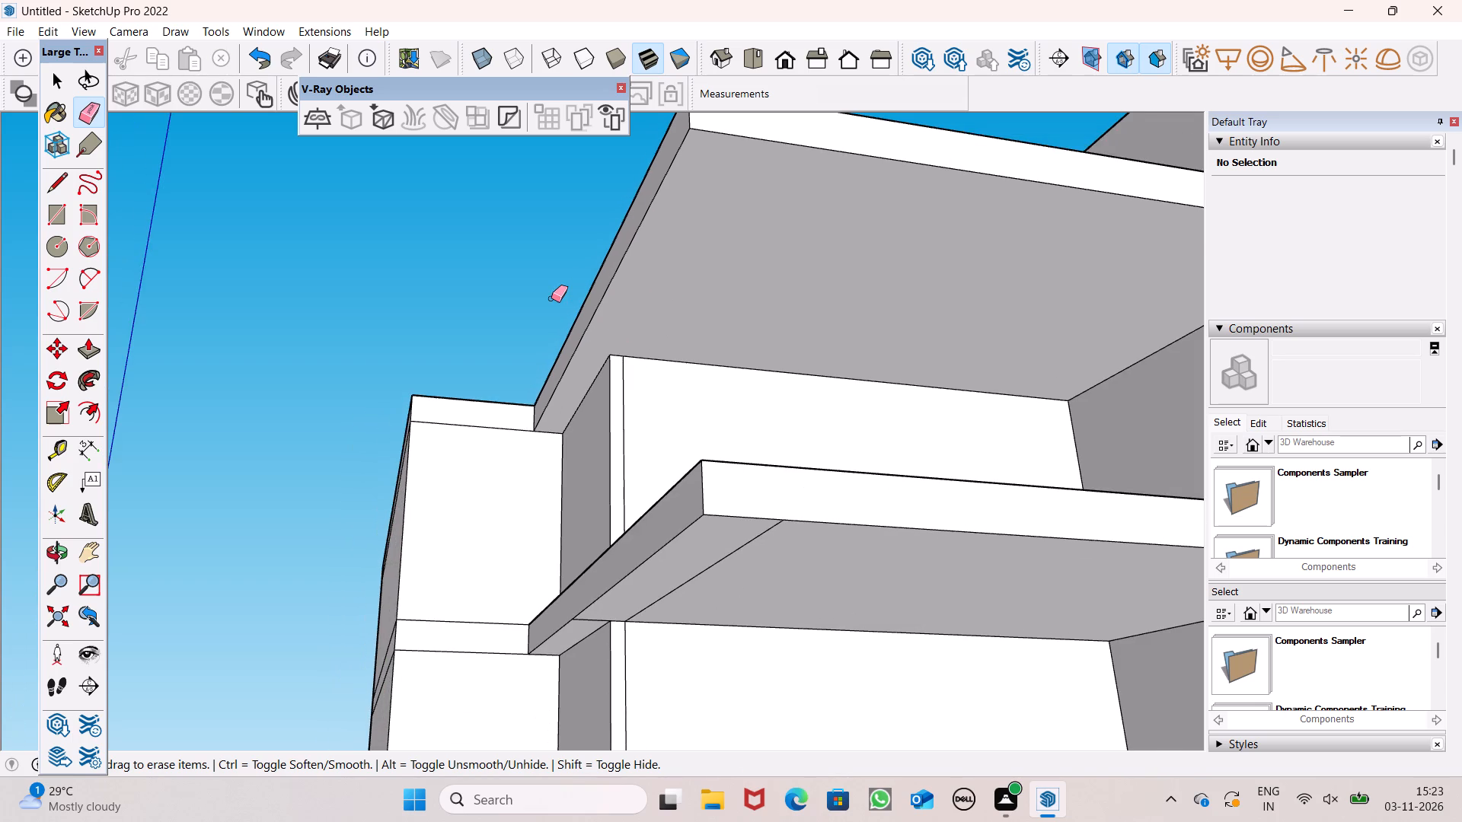
{"action": "scroll", "coordinate": [547, 301], "scroll_direction": "down", "scroll_amount": 5}
{"action": "middle_click", "coordinate": [701, 467]}
{"action": "scroll", "coordinate": [701, 467], "scroll_direction": "up", "scroll_amount": 1}
{"action": "scroll", "coordinate": [633, 499], "scroll_direction": "up", "scroll_amount": 9}
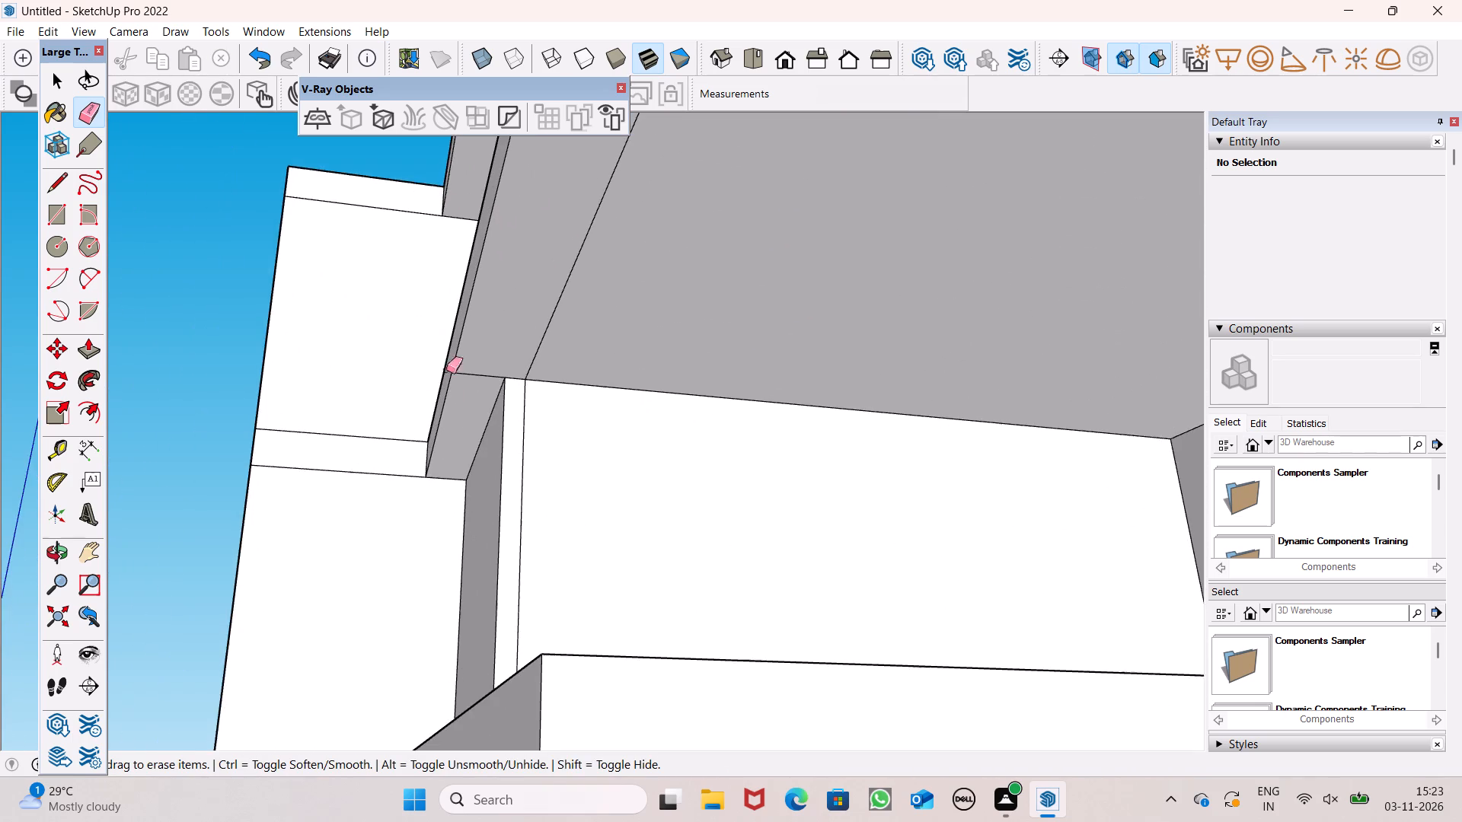
{"action": "scroll", "coordinate": [474, 361], "scroll_direction": "up", "scroll_amount": 6}
{"action": "left_click_drag", "start_coordinate": [482, 380], "coordinate": [485, 390]}
{"action": "left_click", "coordinate": [588, 349]}
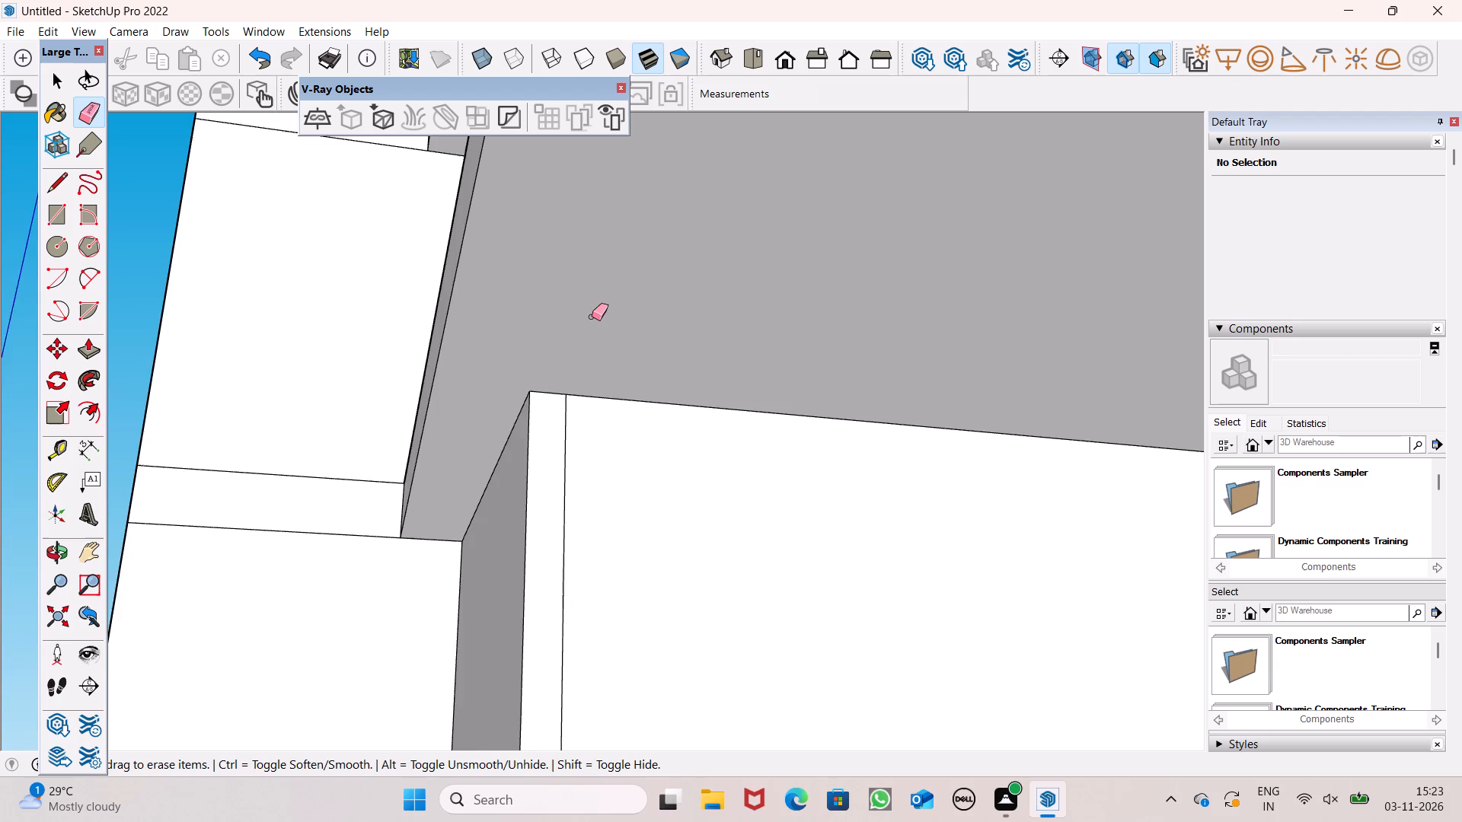
Erase the short stray edge at the inner corner of the lowest large projecting slab's underside.
{"action": "scroll", "coordinate": [591, 315], "scroll_direction": "down", "scroll_amount": 7}
{"action": "scroll", "coordinate": [591, 314], "scroll_direction": "up", "scroll_amount": 1}
{"action": "scroll", "coordinate": [581, 321], "scroll_direction": "down", "scroll_amount": 10}
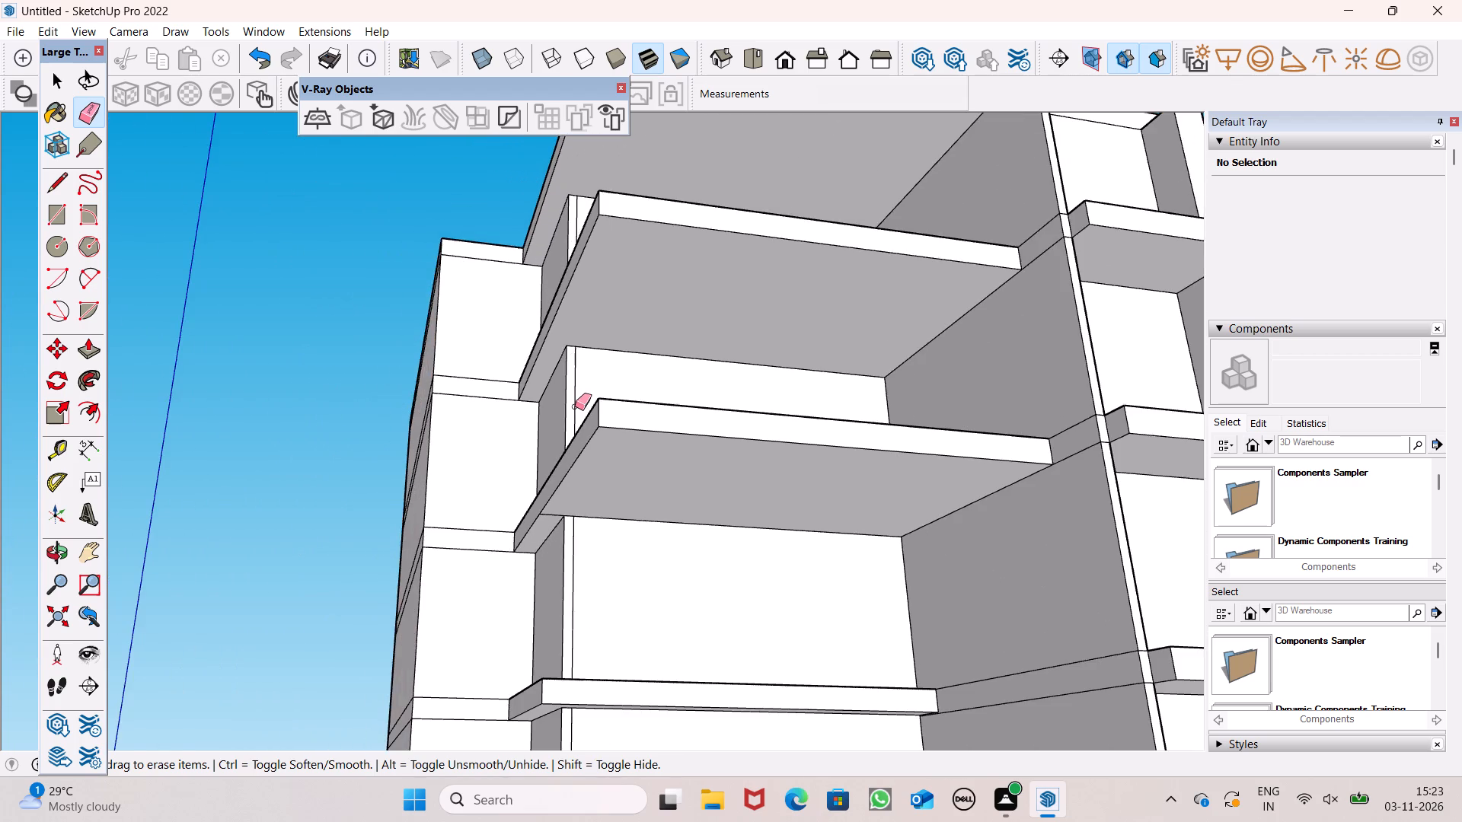
{"action": "scroll", "coordinate": [575, 419], "scroll_direction": "down", "scroll_amount": 4}
{"action": "scroll", "coordinate": [570, 533], "scroll_direction": "up", "scroll_amount": 7}
{"action": "scroll", "coordinate": [541, 468], "scroll_direction": "up", "scroll_amount": 5}
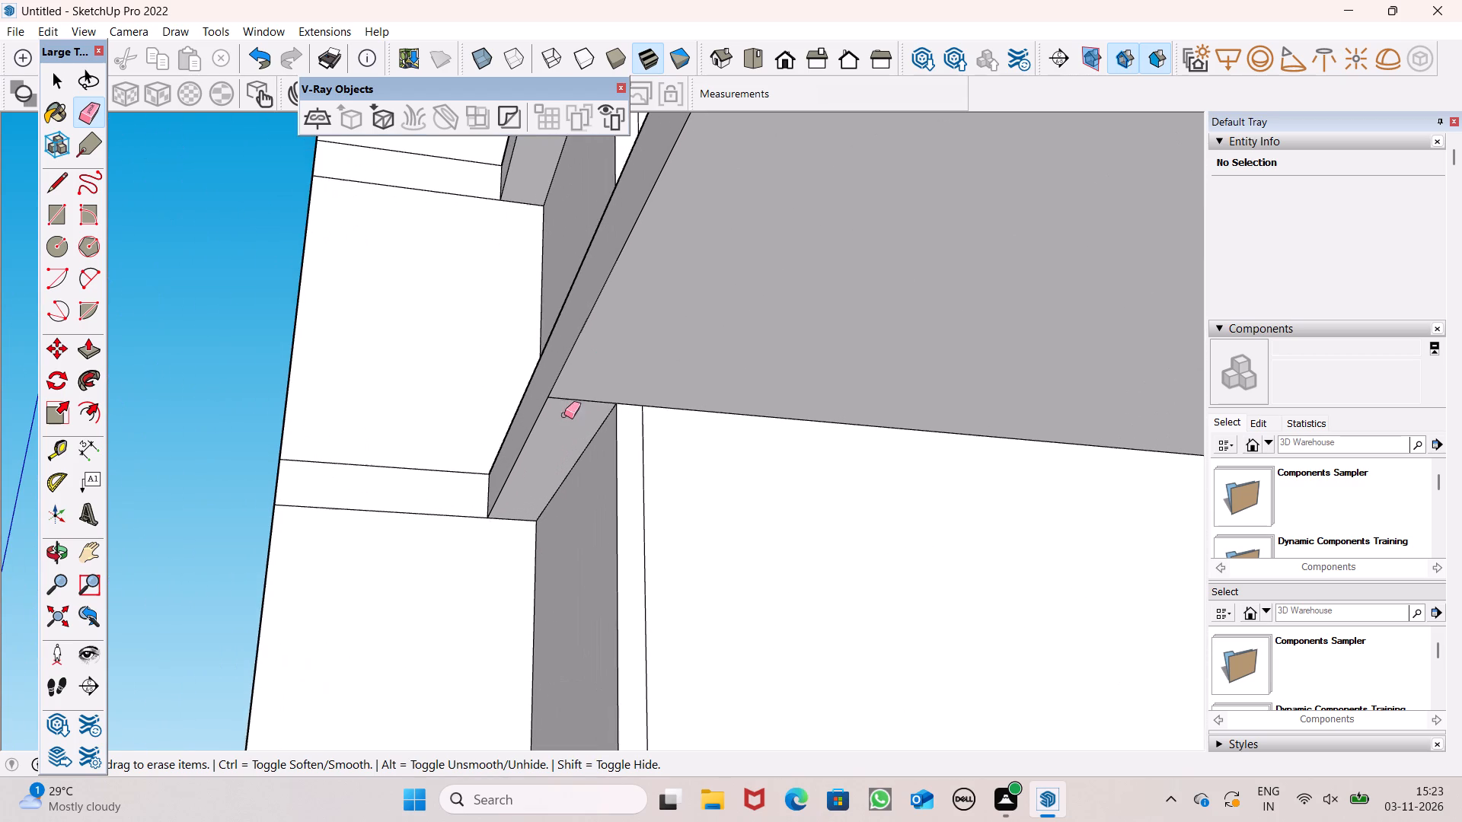
{"action": "left_click_drag", "start_coordinate": [588, 387], "coordinate": [589, 416]}
Examine the tower's projecting slabs, narrow ledges and recessed corner from below and from the side.
{"action": "scroll", "coordinate": [583, 370], "scroll_direction": "down", "scroll_amount": 9}
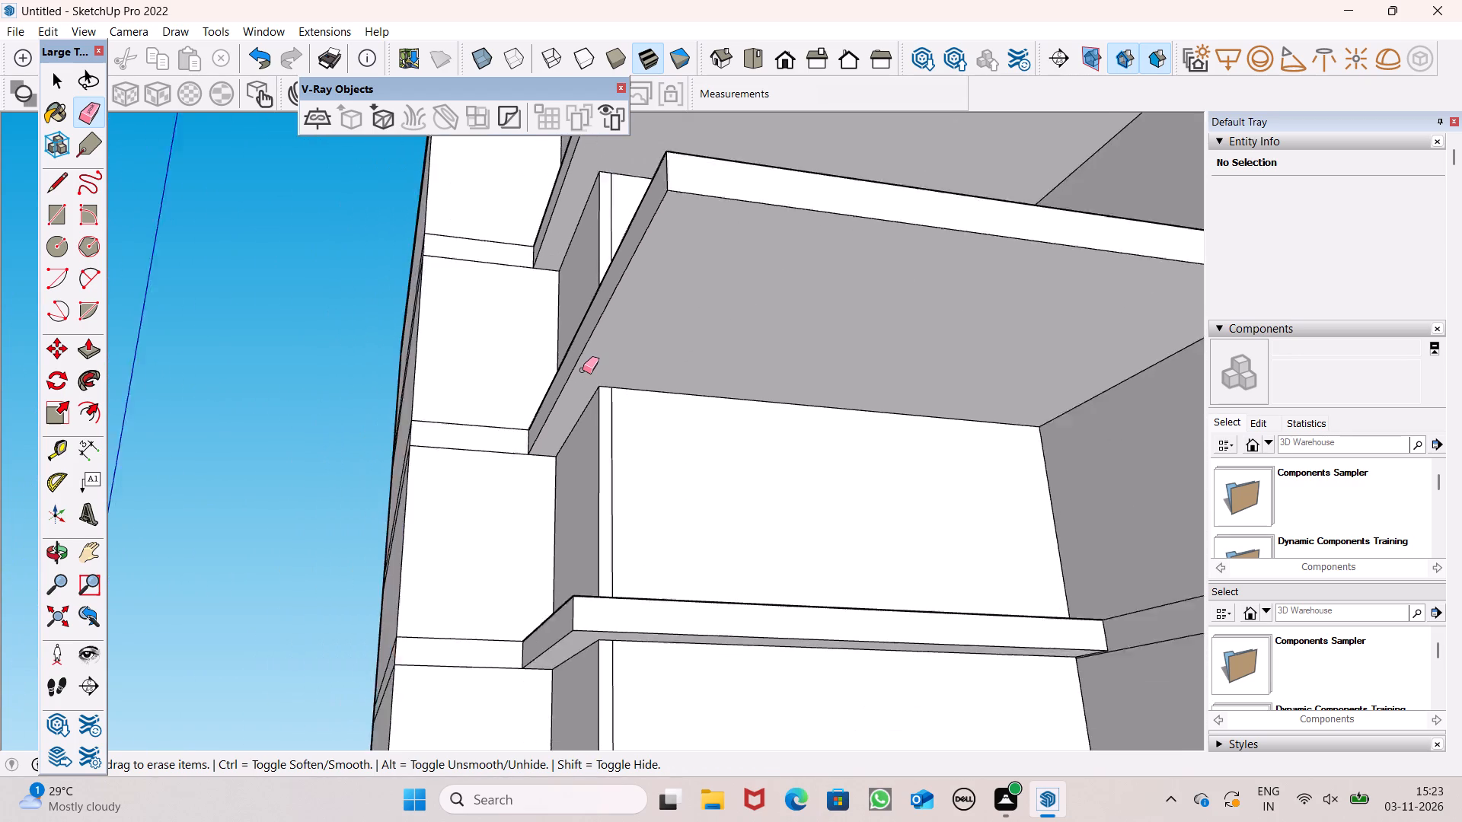
{"action": "scroll", "coordinate": [583, 370], "scroll_direction": "down", "scroll_amount": 5}
{"action": "middle_click_drag", "start_coordinate": [618, 560], "coordinate": [635, 404]}
{"action": "scroll", "coordinate": [635, 404], "scroll_direction": "up", "scroll_amount": 1}
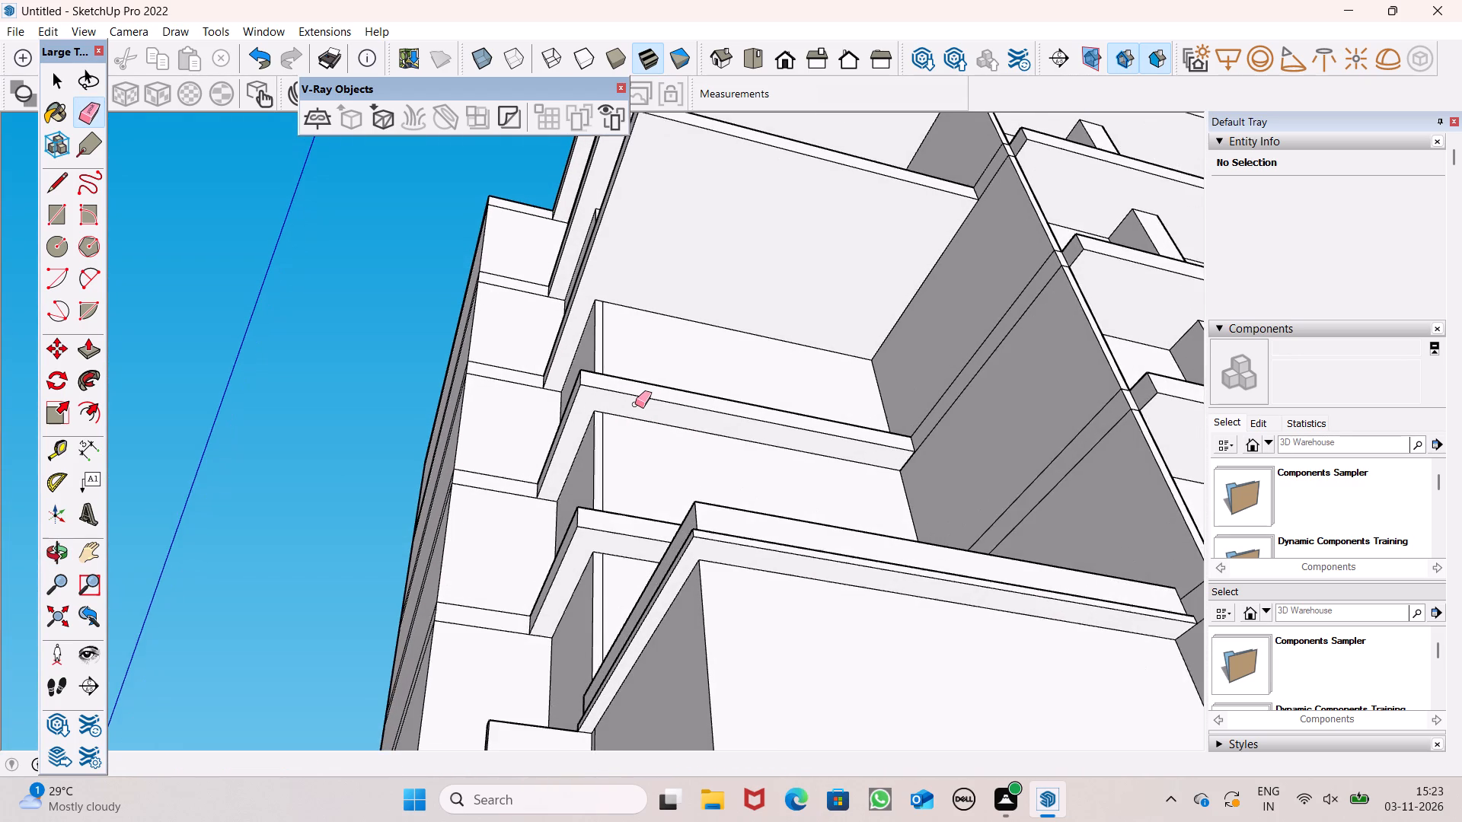
{"action": "scroll", "coordinate": [635, 404], "scroll_direction": "down", "scroll_amount": 2}
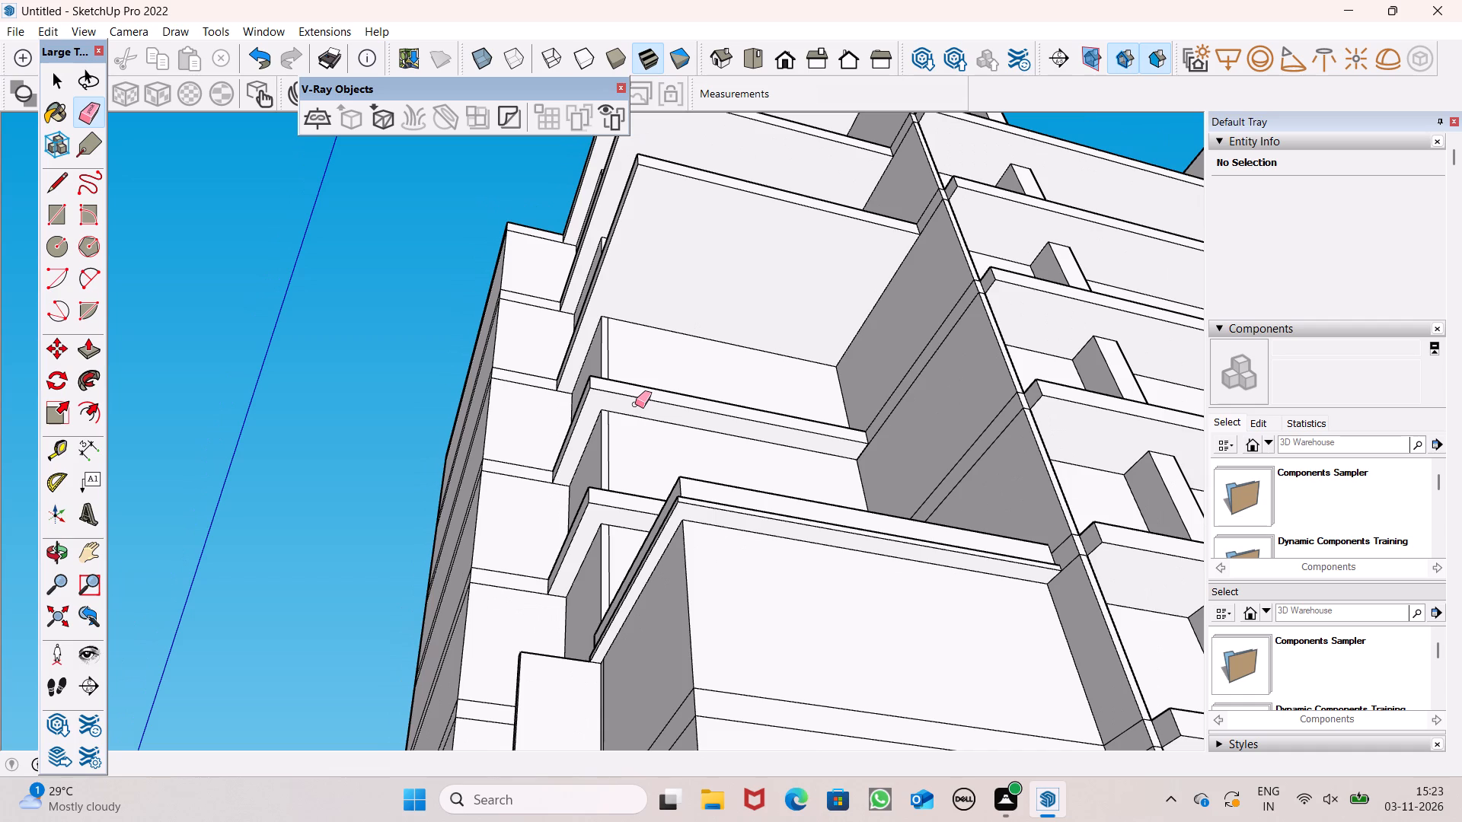
{"action": "scroll", "coordinate": [635, 404], "scroll_direction": "down", "scroll_amount": 1}
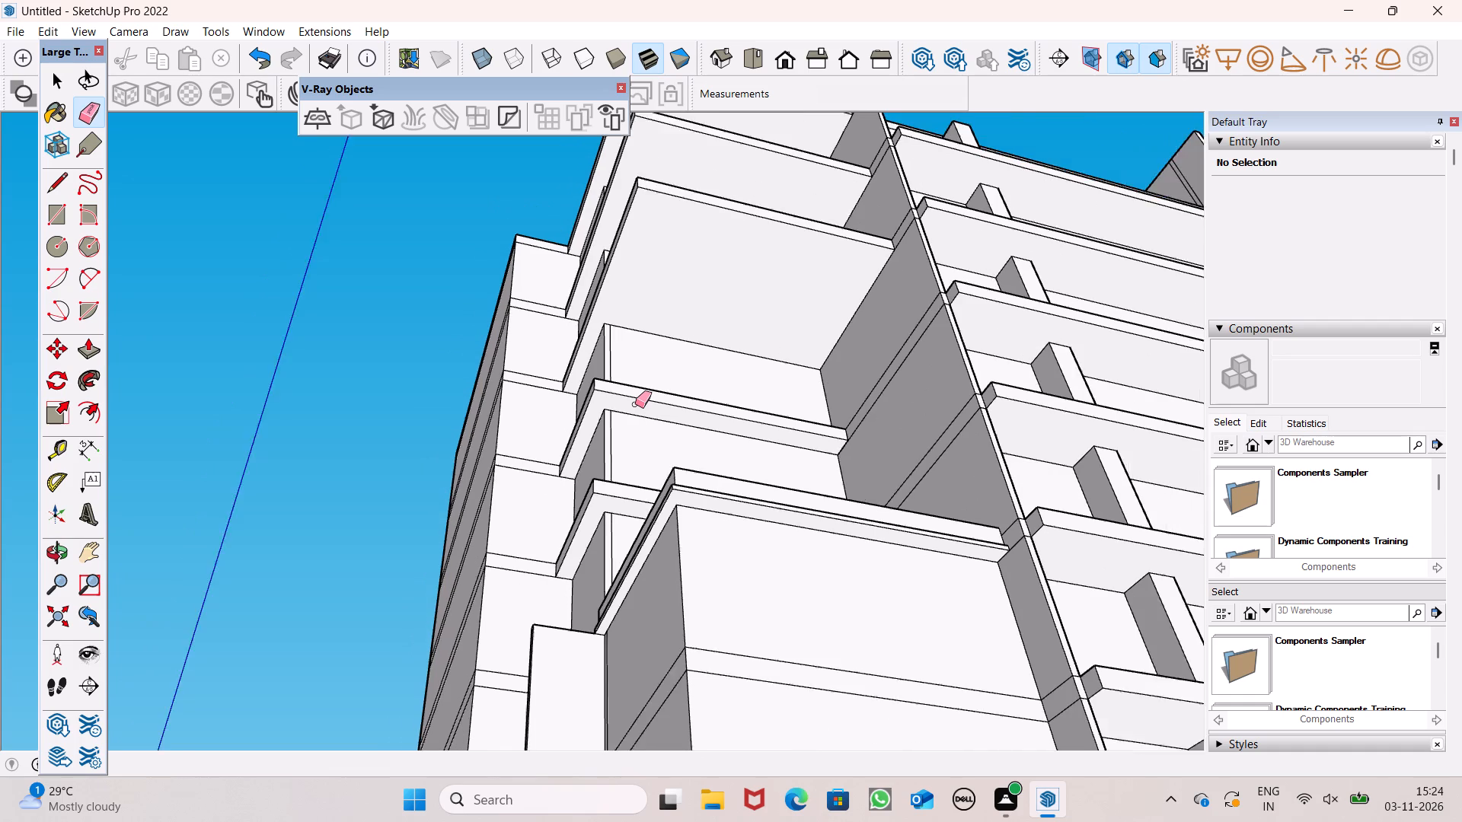
{"action": "scroll", "coordinate": [635, 404], "scroll_direction": "down", "scroll_amount": 1}
{"action": "middle_click_drag", "start_coordinate": [634, 405], "coordinate": [1058, 477]}
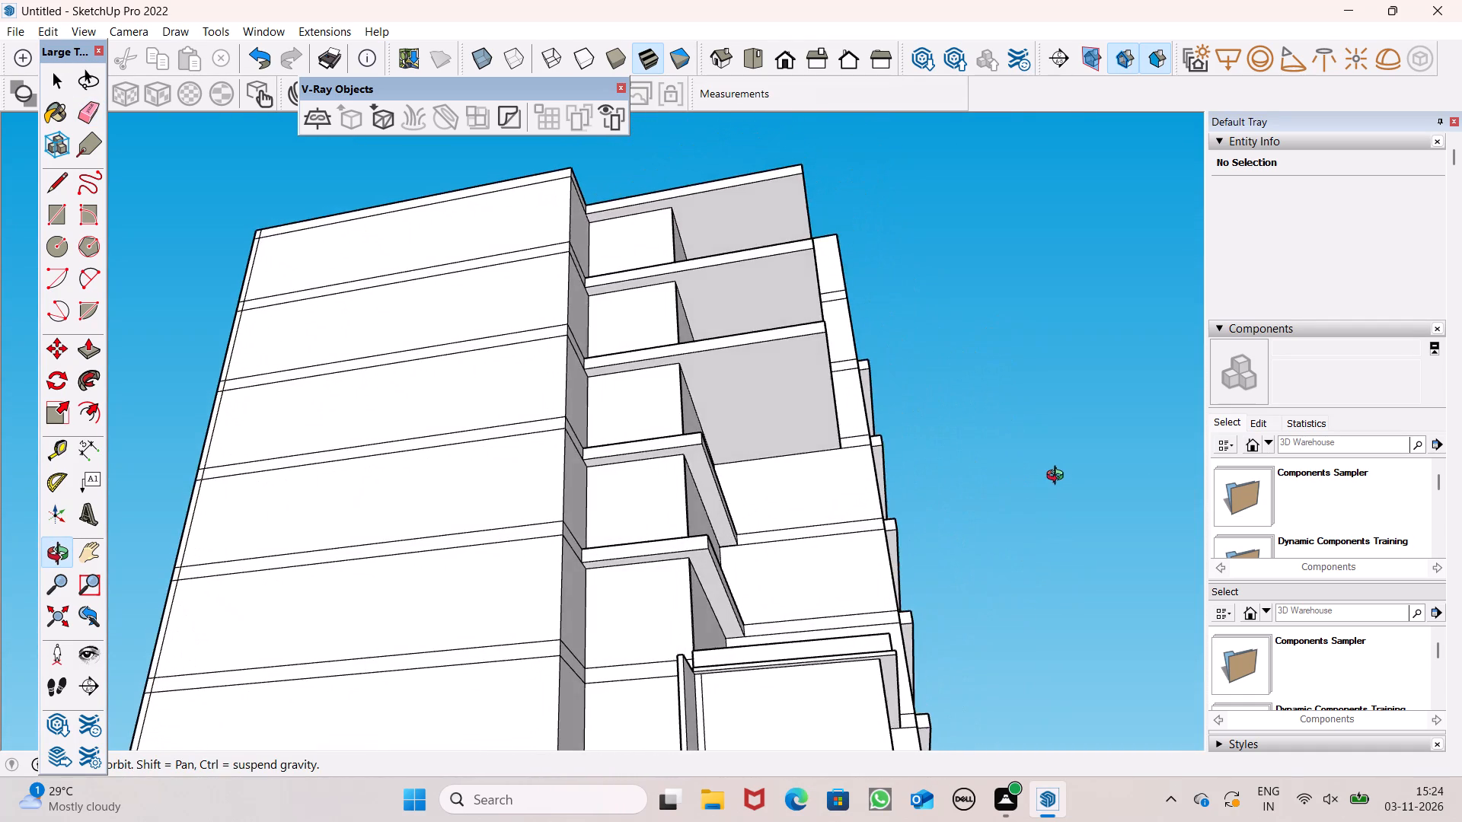
{"action": "middle_click_drag", "start_coordinate": [1058, 477], "coordinate": [943, 642]}
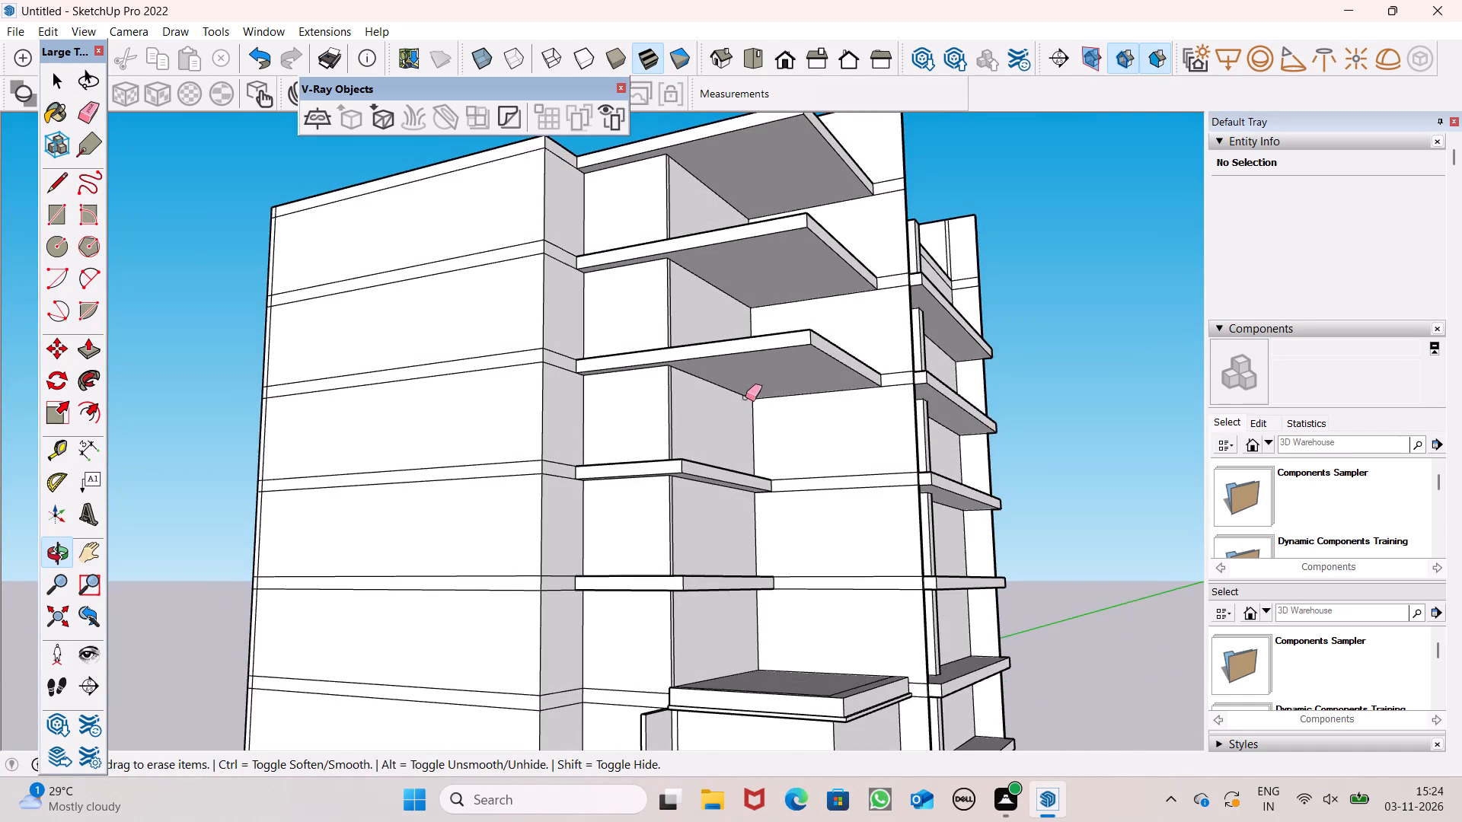
{"action": "middle_click_drag", "start_coordinate": [739, 390], "coordinate": [619, 336]}
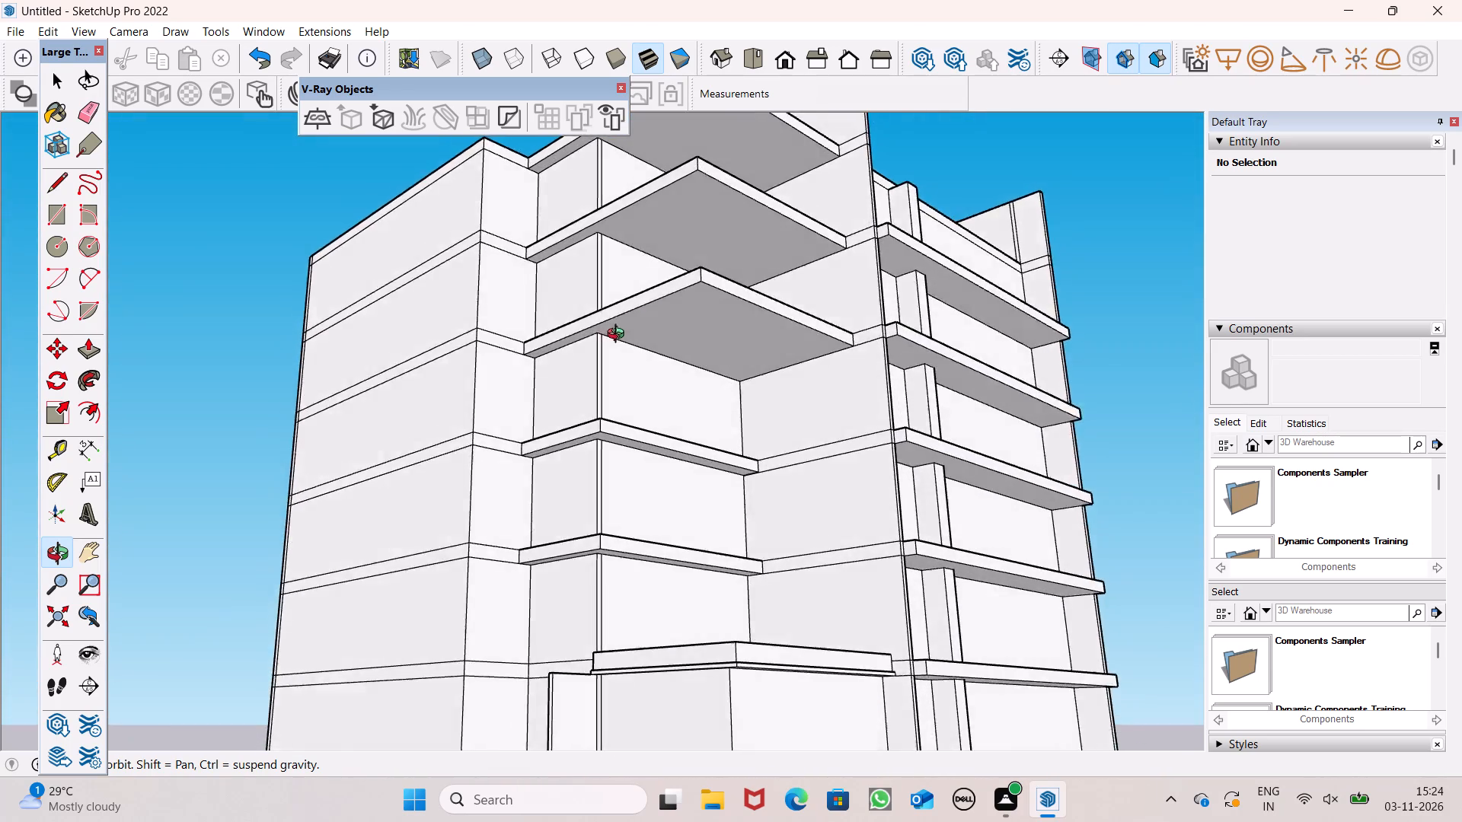
{"action": "middle_click_drag", "start_coordinate": [619, 336], "coordinate": [523, 207]}
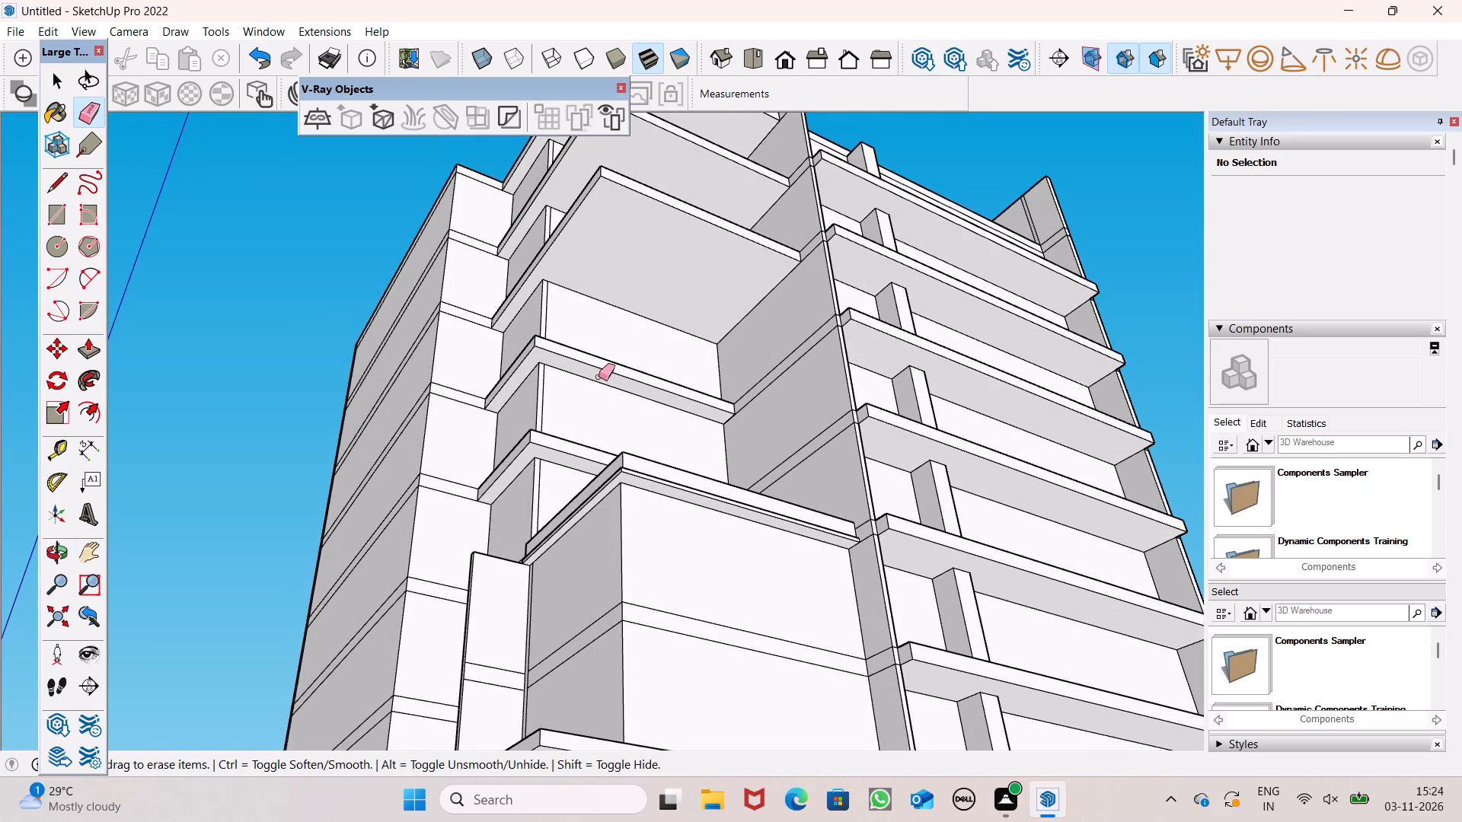
{"action": "middle_click_drag", "start_coordinate": [599, 377], "coordinate": [688, 470]}
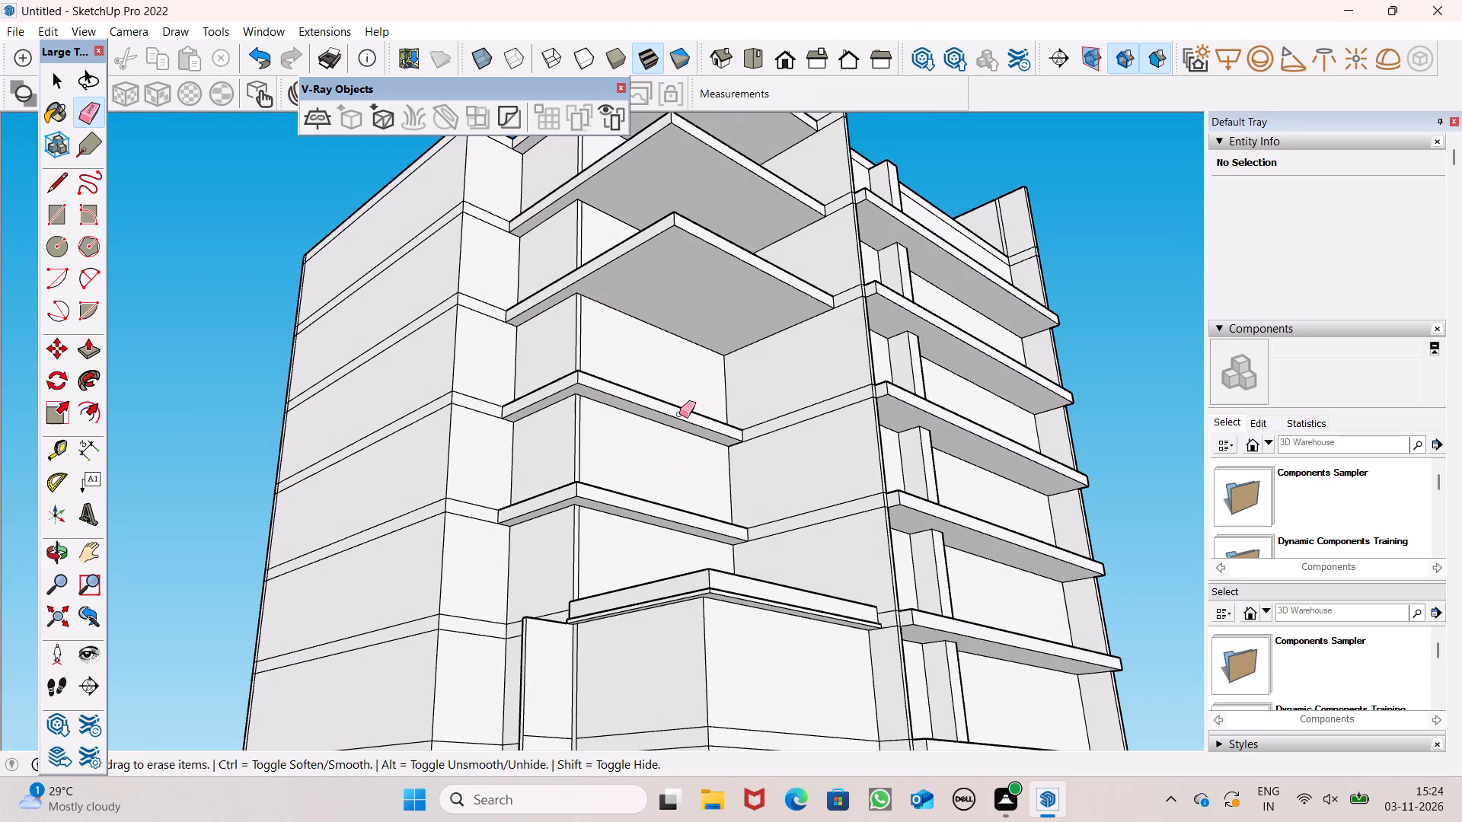
{"action": "scroll", "coordinate": [685, 414], "scroll_direction": "down", "scroll_amount": 1}
{"action": "middle_click_drag", "start_coordinate": [688, 390], "coordinate": [701, 274]}
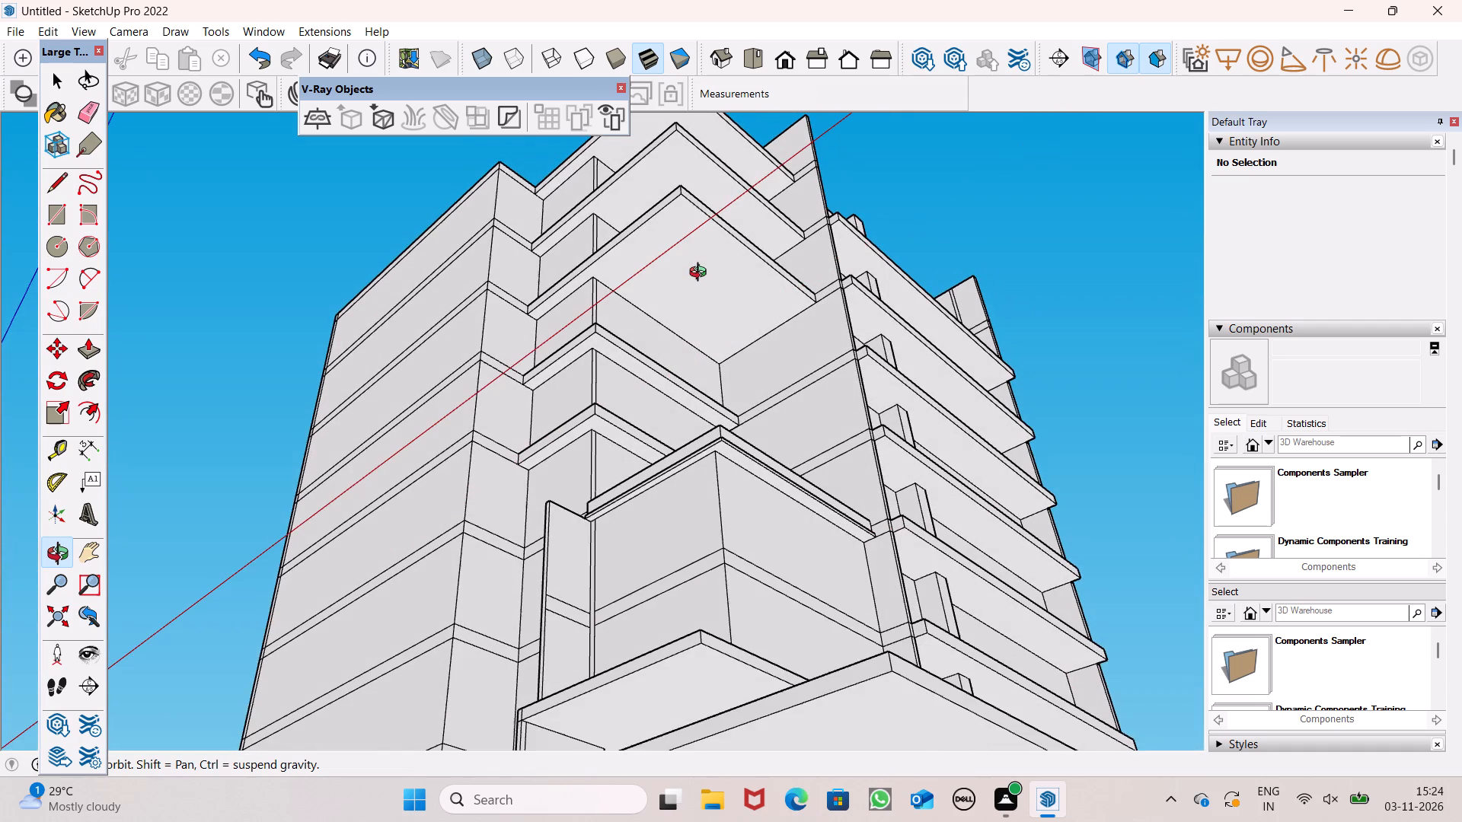
{"action": "middle_click_drag", "start_coordinate": [701, 274], "coordinate": [905, 593]}
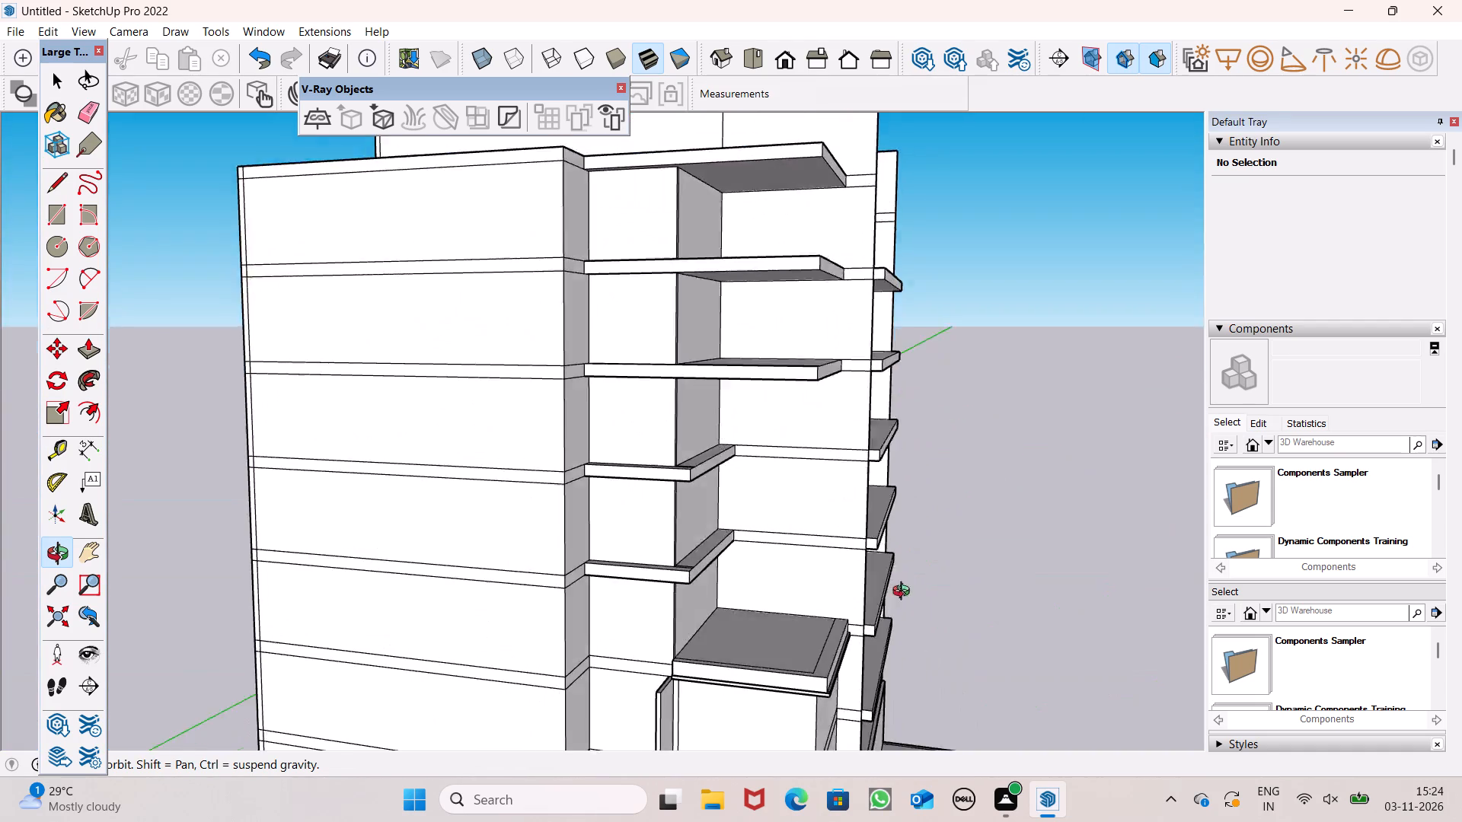
{"action": "middle_click_drag", "start_coordinate": [905, 593], "coordinate": [727, 496]}
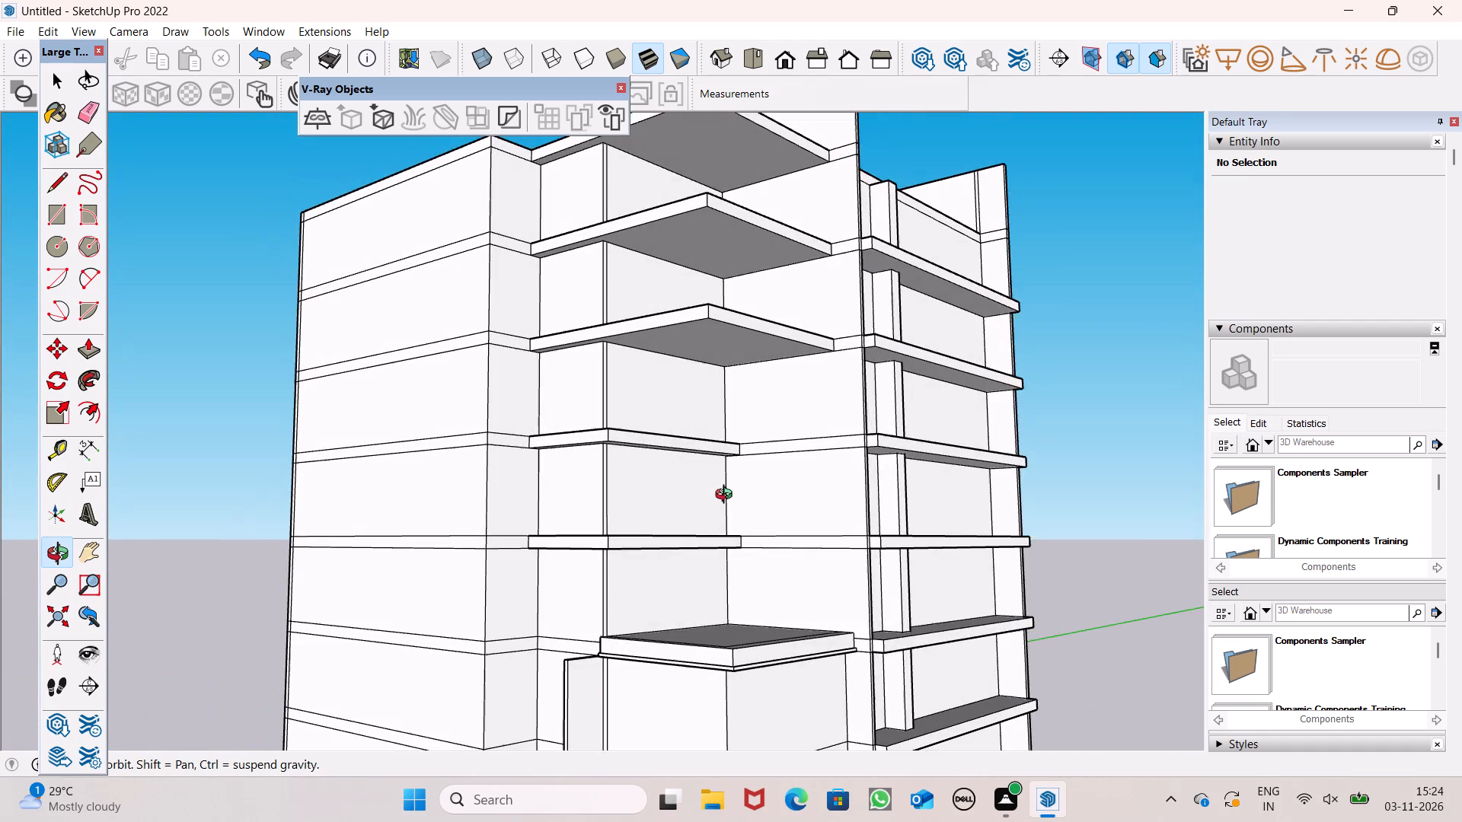
{"action": "middle_click_drag", "start_coordinate": [727, 496], "coordinate": [511, 308]}
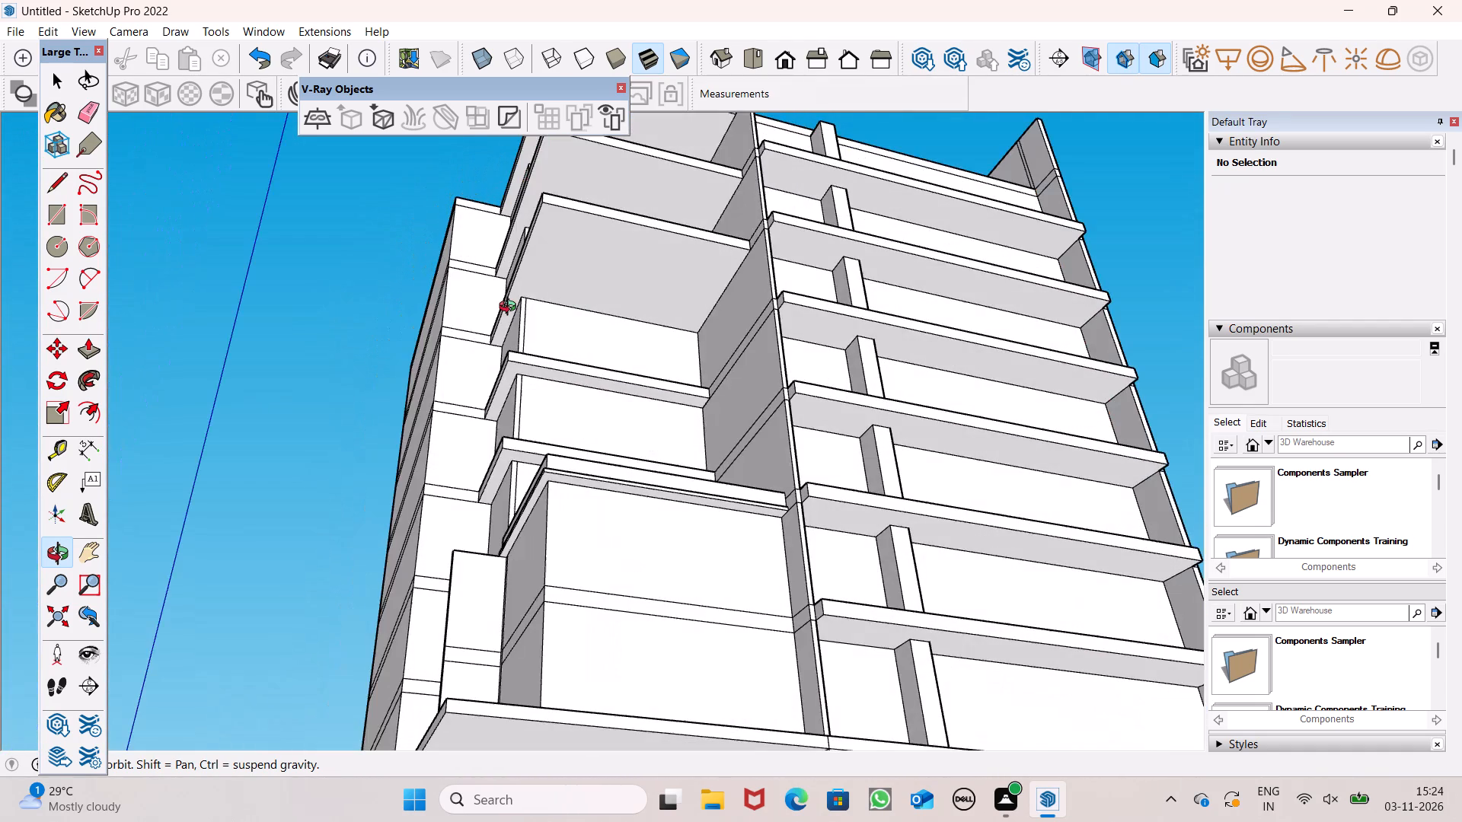
{"action": "middle_click_drag", "start_coordinate": [511, 308], "coordinate": [511, 309]}
Draw a square about 2' 7 1/4" by 2' 7 1/4" on the underside of the lowest large projecting slab.
{"action": "left_click", "coordinate": [56, 202]}
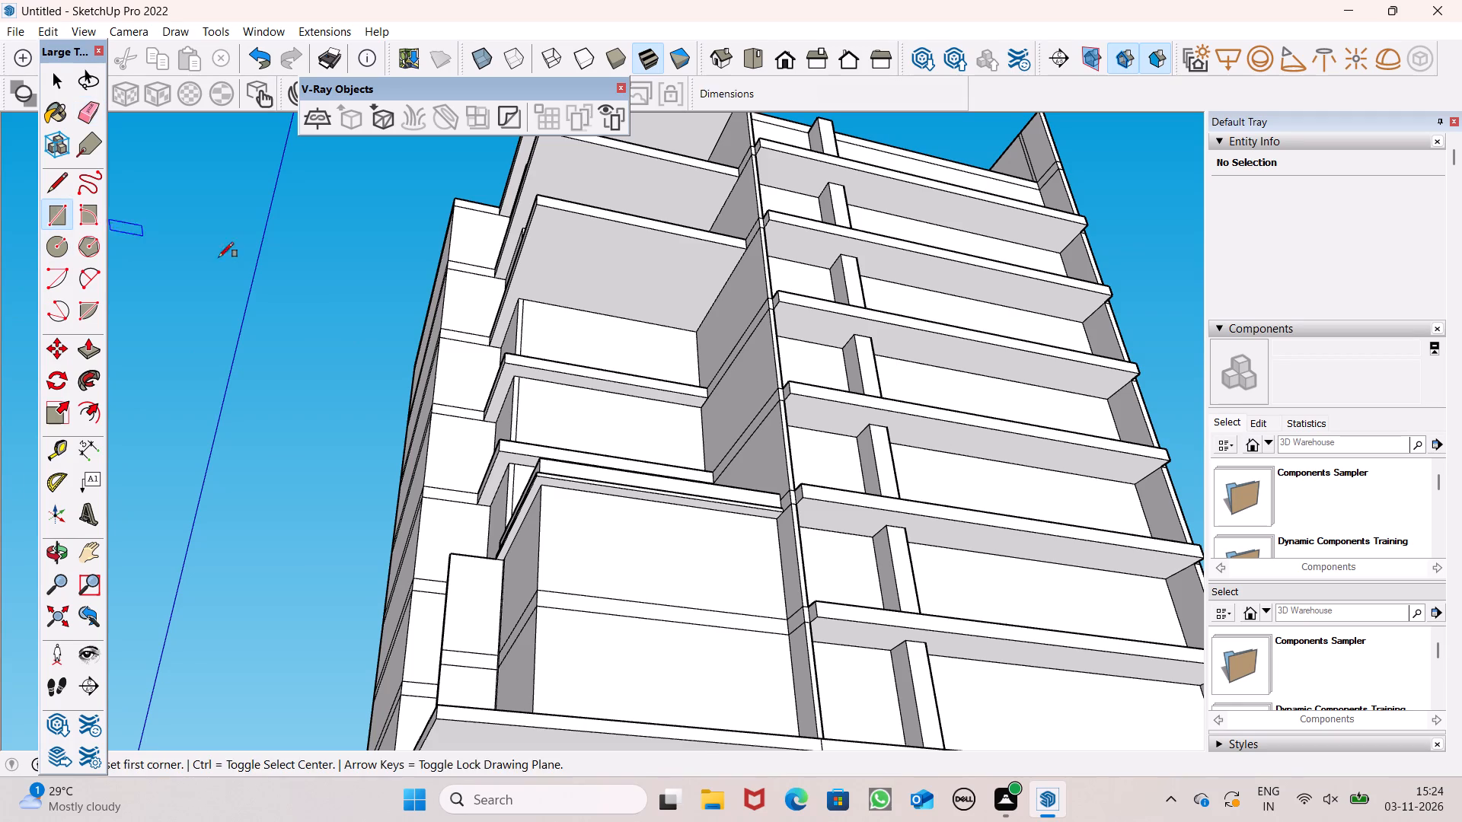
{"action": "middle_click_drag", "start_coordinate": [413, 307], "coordinate": [326, 269]}
{"action": "scroll", "coordinate": [410, 288], "scroll_direction": "up", "scroll_amount": 1}
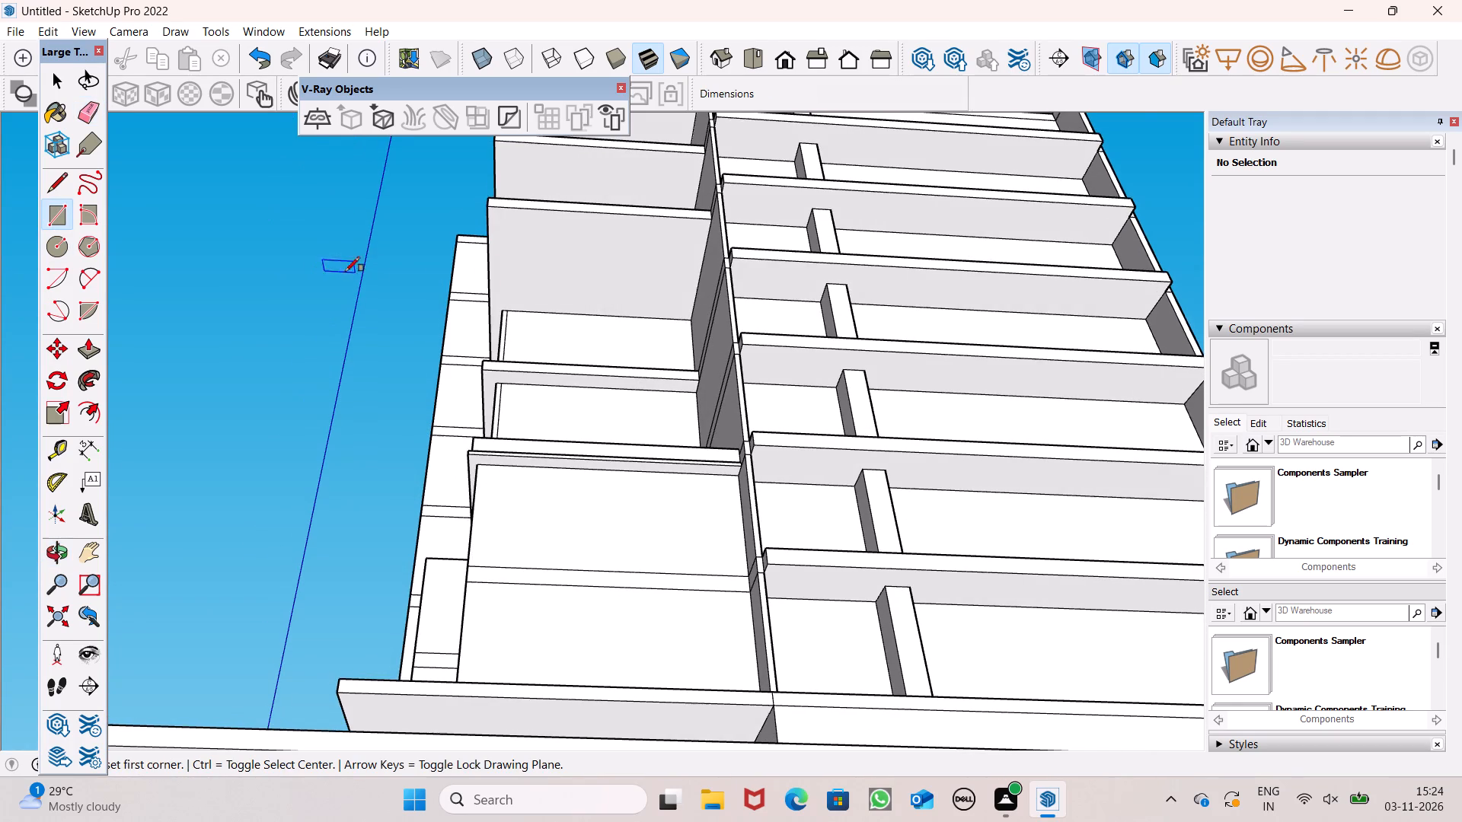
{"action": "scroll", "coordinate": [593, 269], "scroll_direction": "up", "scroll_amount": 5}
{"action": "scroll", "coordinate": [592, 276], "scroll_direction": "down", "scroll_amount": 5}
{"action": "middle_click_drag", "start_coordinate": [696, 260], "coordinate": [669, 133]}
{"action": "scroll", "coordinate": [649, 131], "scroll_direction": "up", "scroll_amount": 1}
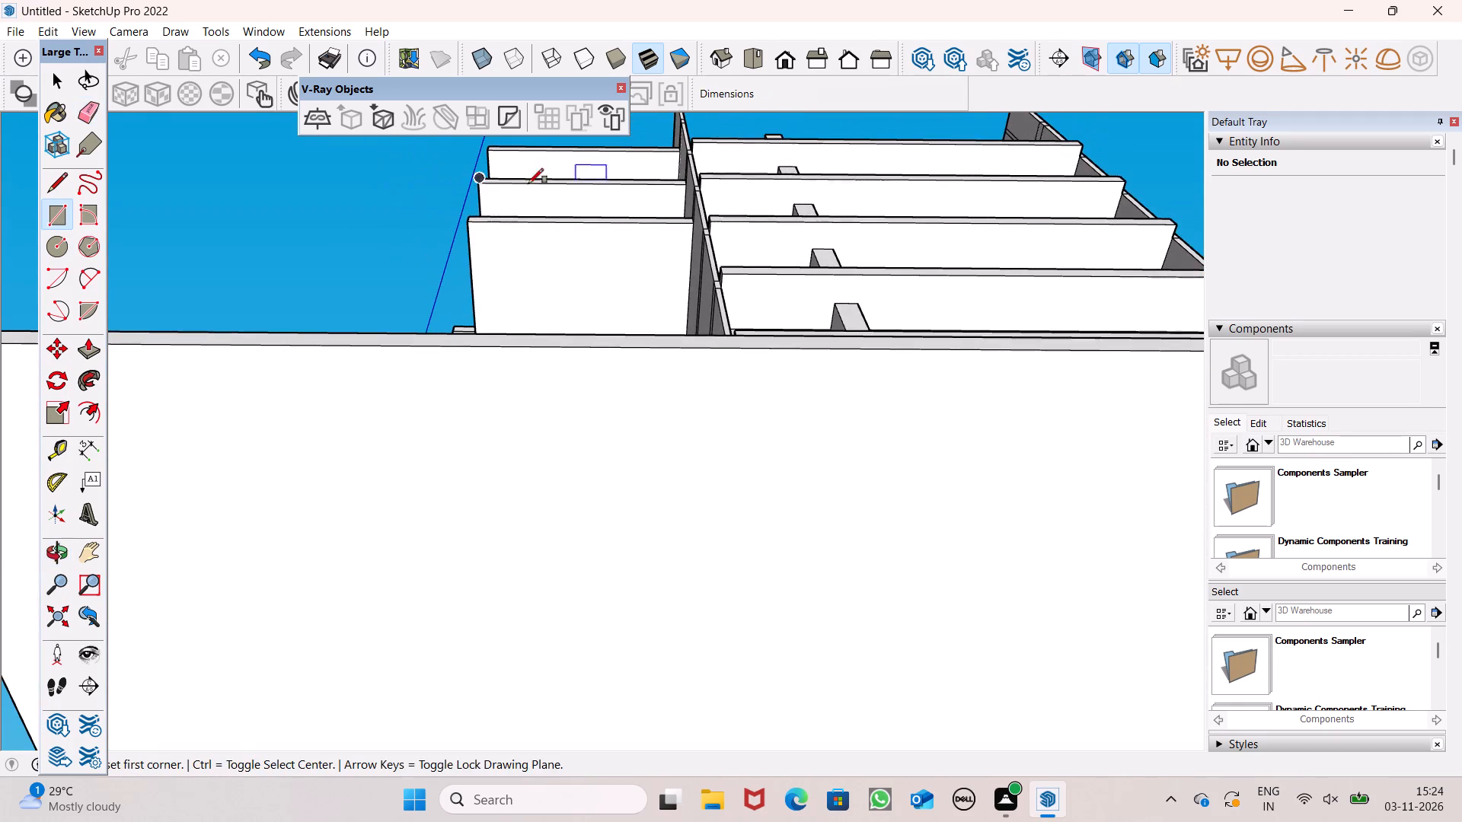
{"action": "scroll", "coordinate": [503, 323], "scroll_direction": "down", "scroll_amount": 1}
{"action": "middle_click_drag", "start_coordinate": [516, 343], "coordinate": [575, 447]}
{"action": "scroll", "coordinate": [544, 406], "scroll_direction": "down", "scroll_amount": 4}
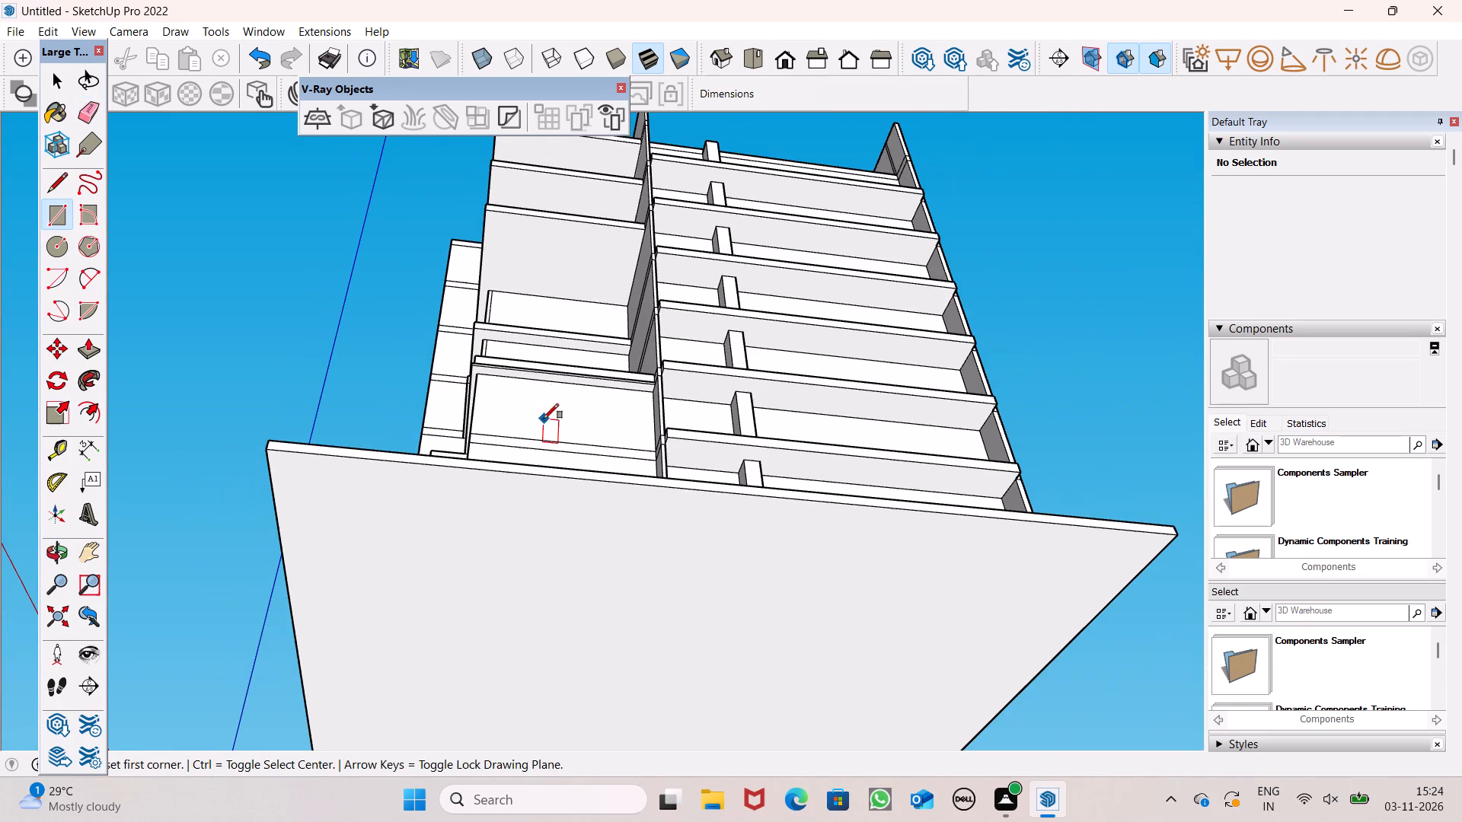
{"action": "scroll", "coordinate": [559, 205], "scroll_direction": "up", "scroll_amount": 7}
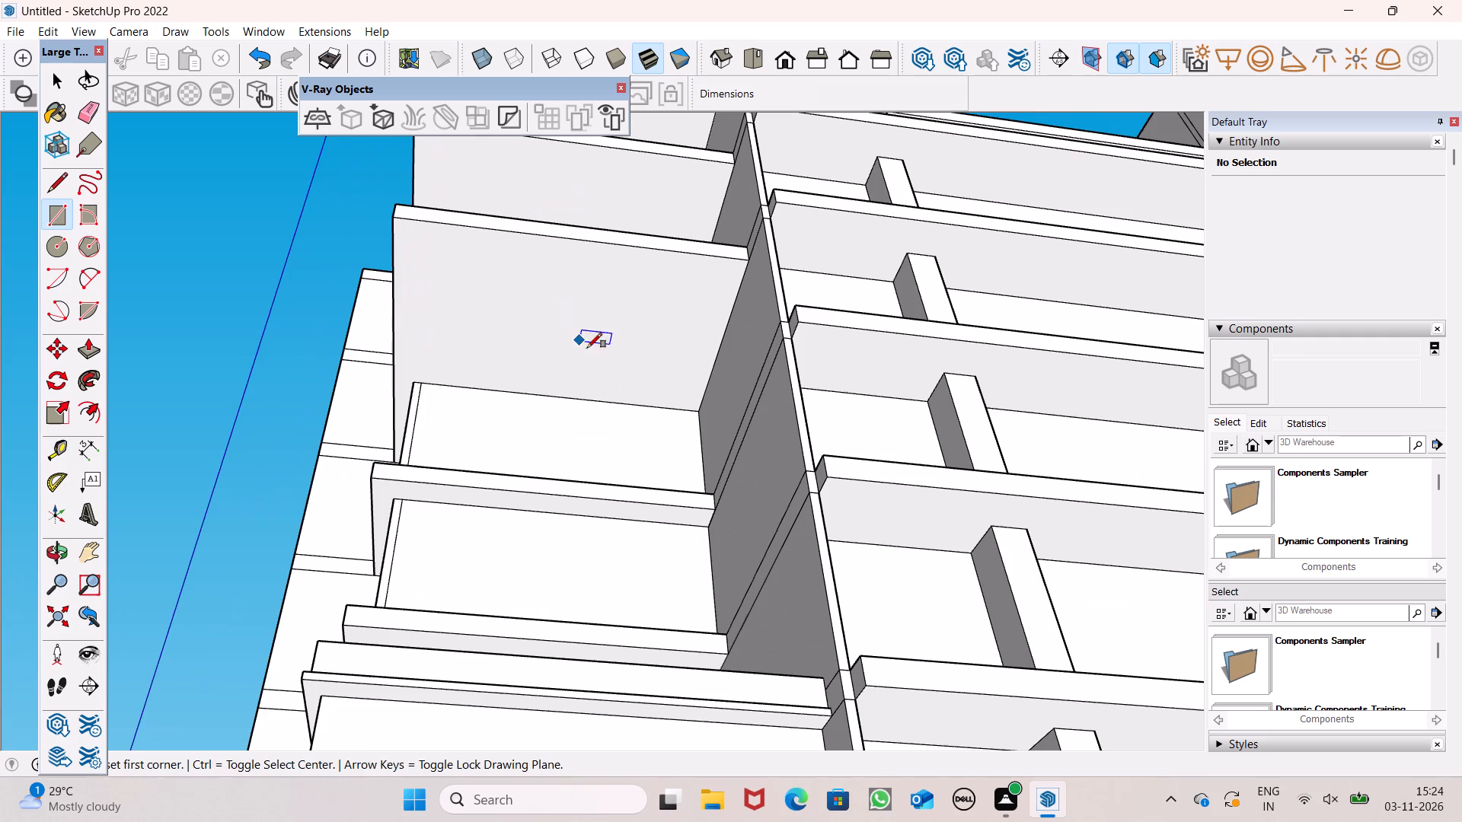
{"action": "middle_click_drag", "start_coordinate": [587, 348], "coordinate": [587, 256]}
{"action": "scroll", "coordinate": [577, 253], "scroll_direction": "up", "scroll_amount": 4}
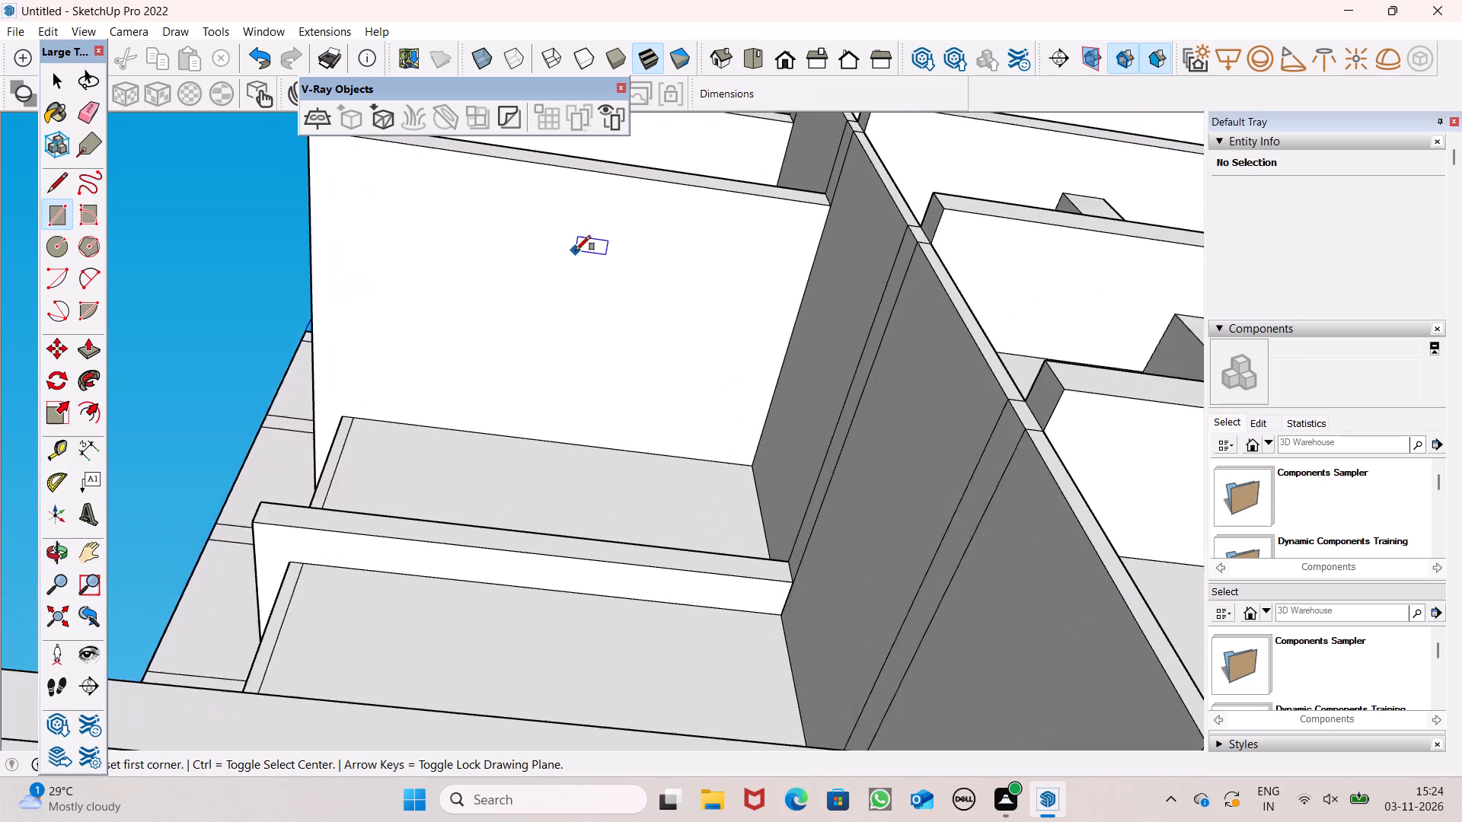
{"action": "scroll", "coordinate": [576, 250], "scroll_direction": "up", "scroll_amount": 1}
{"action": "scroll", "coordinate": [551, 331], "scroll_direction": "down", "scroll_amount": 2}
{"action": "middle_click_drag", "start_coordinate": [678, 419], "coordinate": [686, 396]}
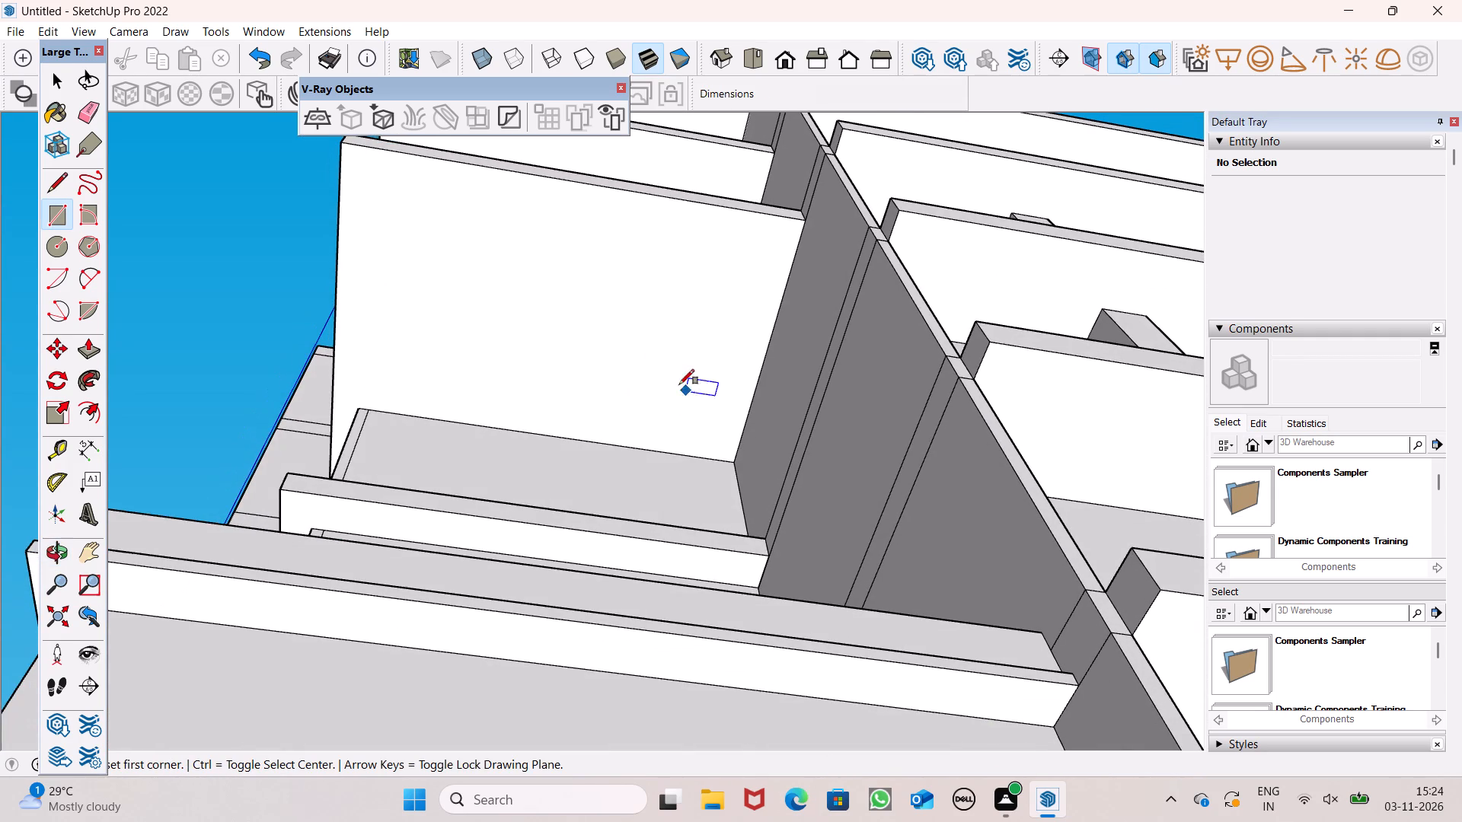
{"action": "scroll", "coordinate": [592, 397], "scroll_direction": "down", "scroll_amount": 1}
{"action": "scroll", "coordinate": [589, 288], "scroll_direction": "up", "scroll_amount": 4}
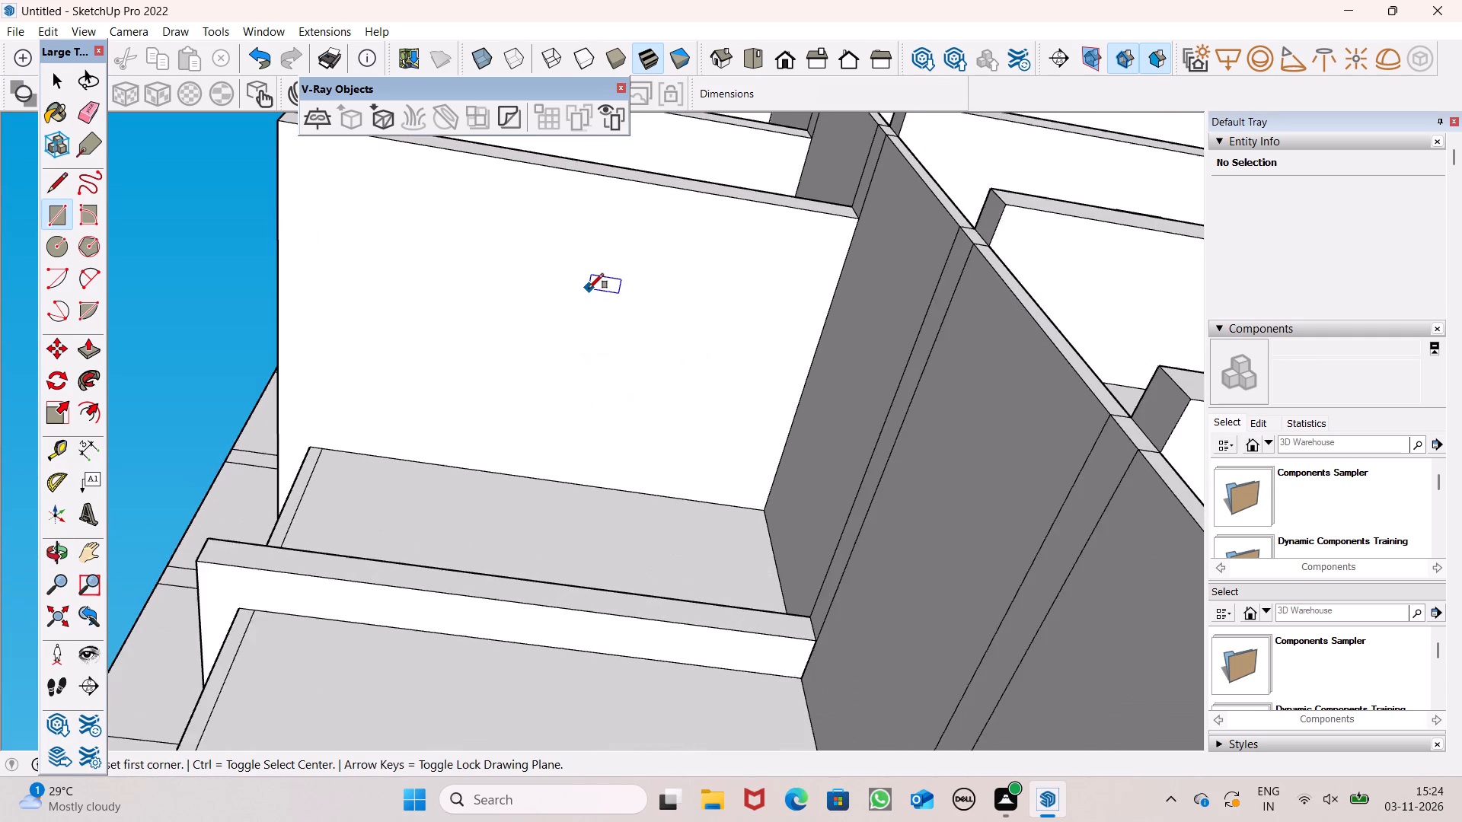
{"action": "scroll", "coordinate": [589, 288], "scroll_direction": "up", "scroll_amount": 2}
{"action": "scroll", "coordinate": [461, 334], "scroll_direction": "down", "scroll_amount": 2}
{"action": "middle_click_drag", "start_coordinate": [517, 401], "coordinate": [617, 582]}
{"action": "scroll", "coordinate": [565, 372], "scroll_direction": "down", "scroll_amount": 9}
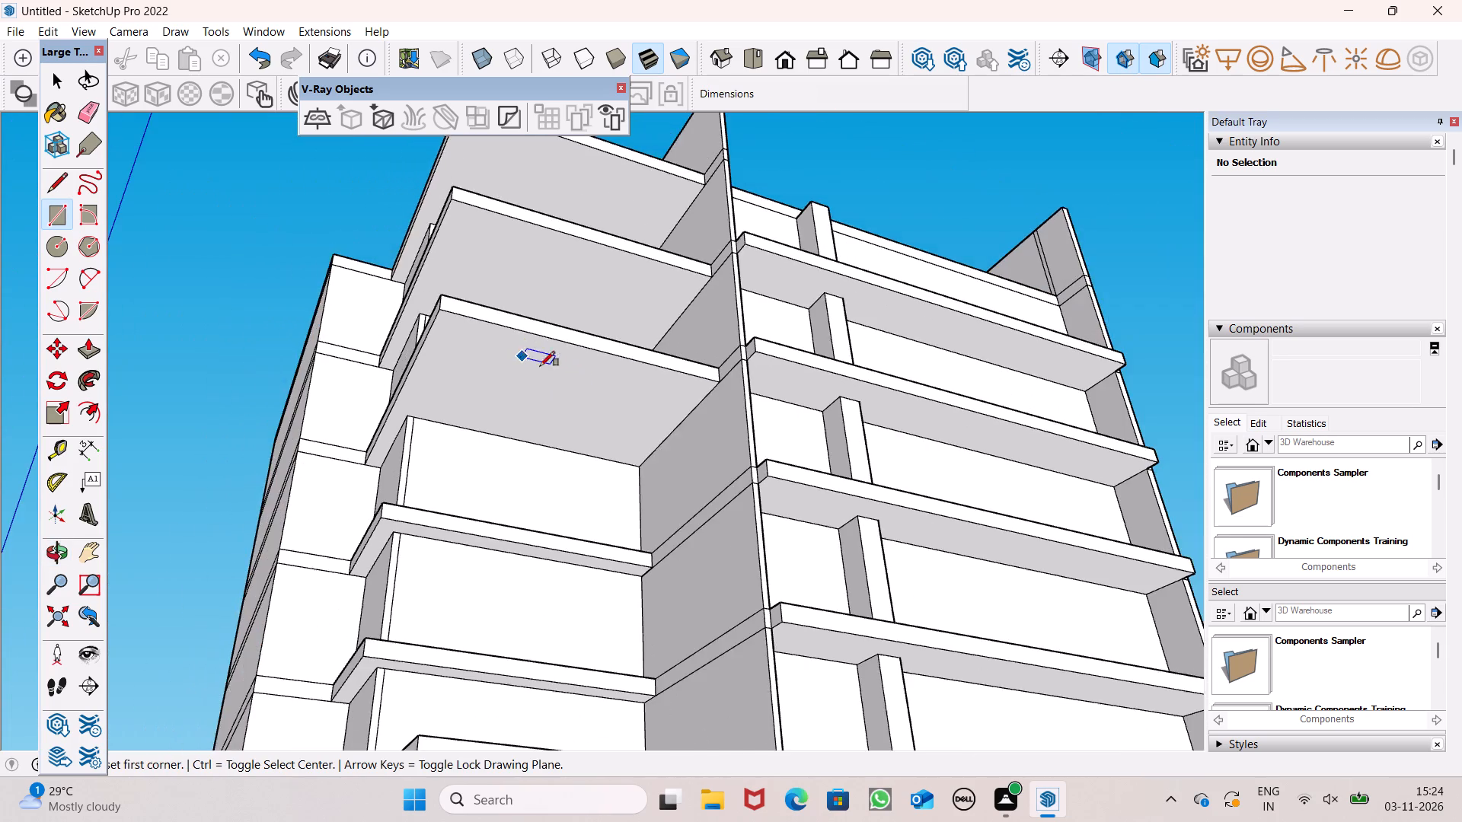
{"action": "middle_click_drag", "start_coordinate": [598, 374], "coordinate": [461, 234]}
{"action": "scroll", "coordinate": [471, 349], "scroll_direction": "up", "scroll_amount": 5}
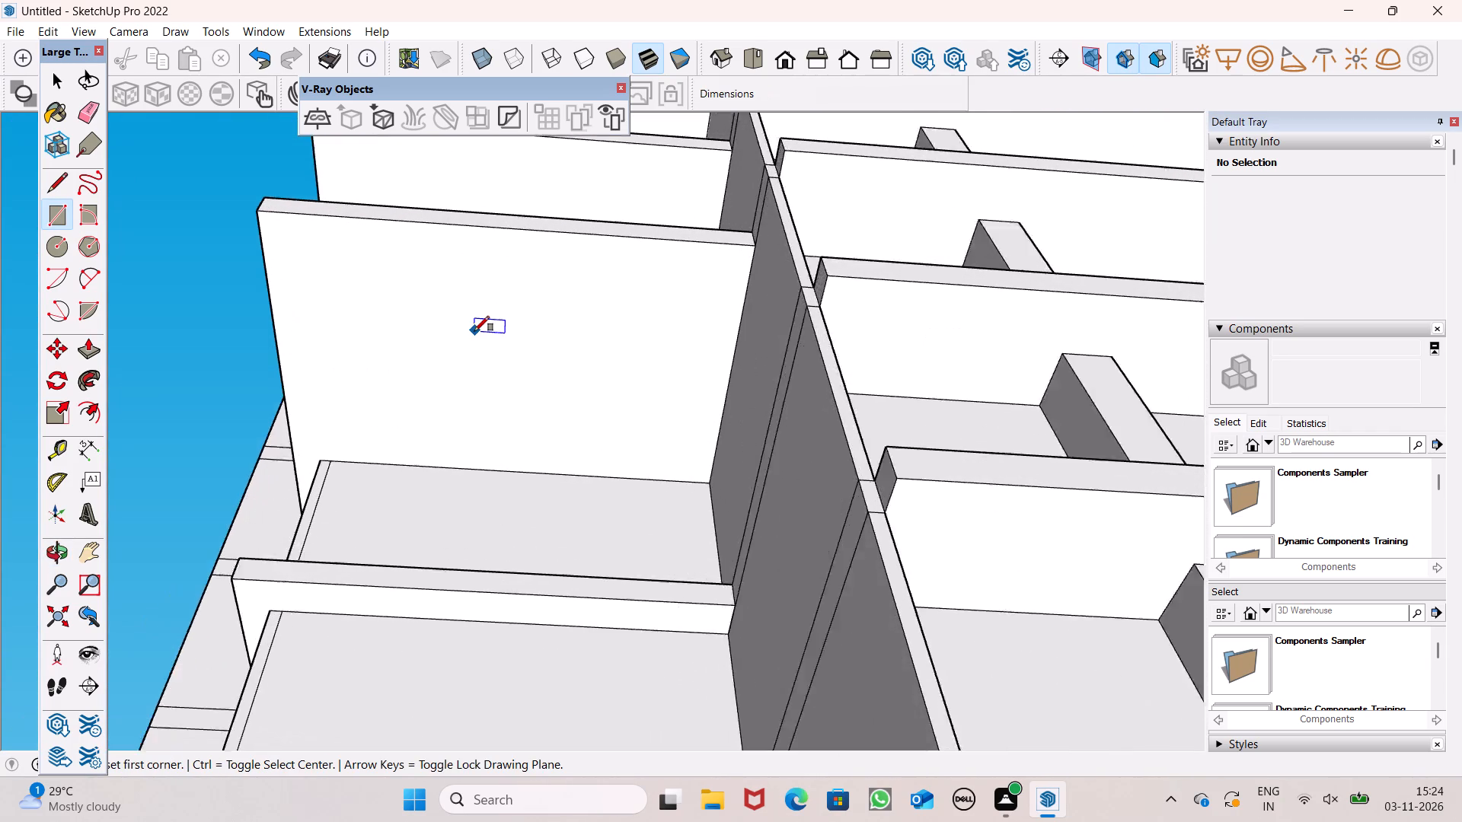
{"action": "scroll", "coordinate": [474, 331], "scroll_direction": "up", "scroll_amount": 3}
{"action": "scroll", "coordinate": [505, 356], "scroll_direction": "down", "scroll_amount": 1}
{"action": "middle_click_drag", "start_coordinate": [584, 354], "coordinate": [593, 284]}
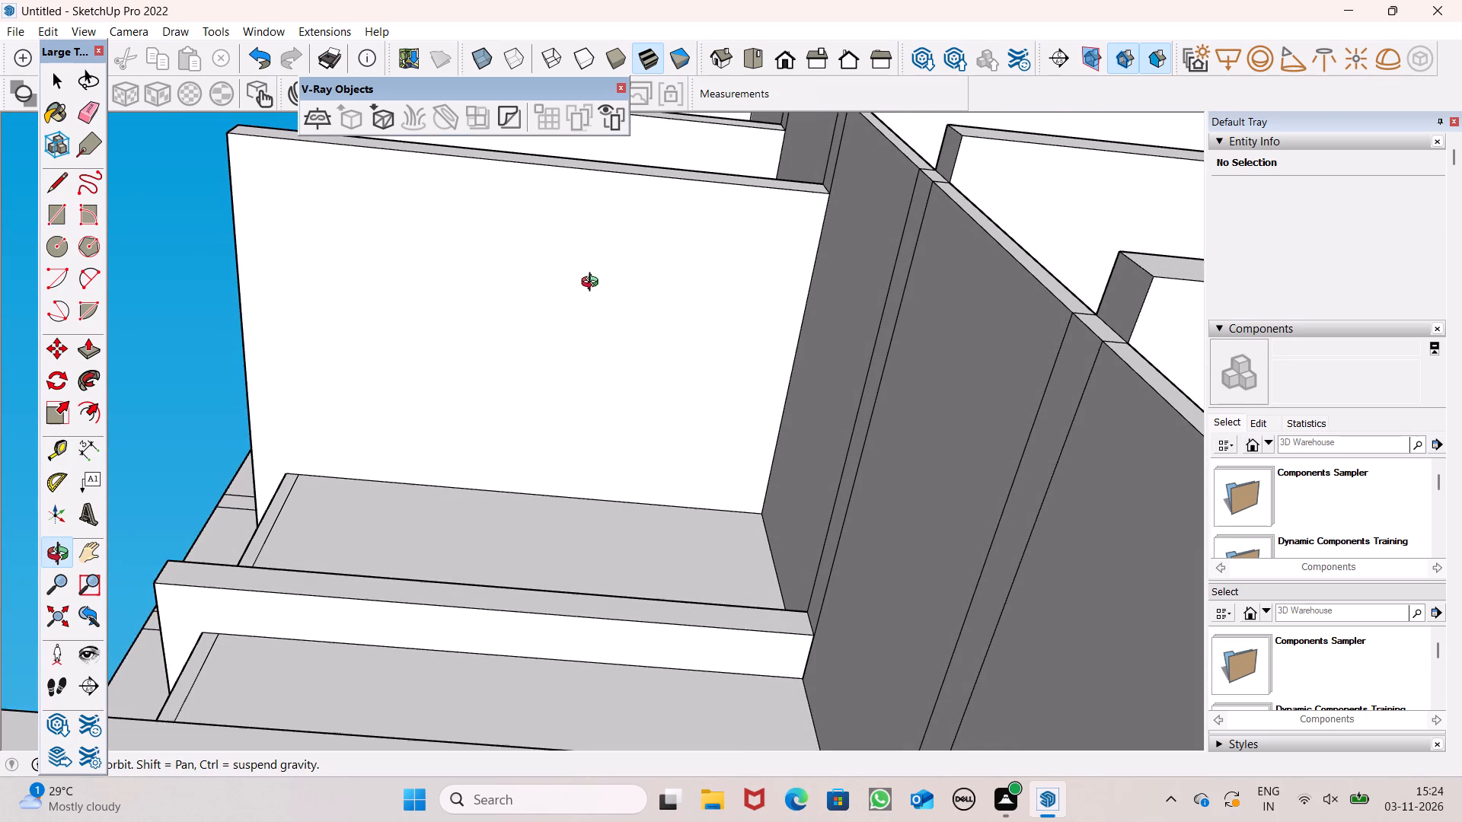
{"action": "middle_click_drag", "start_coordinate": [593, 284], "coordinate": [593, 283]}
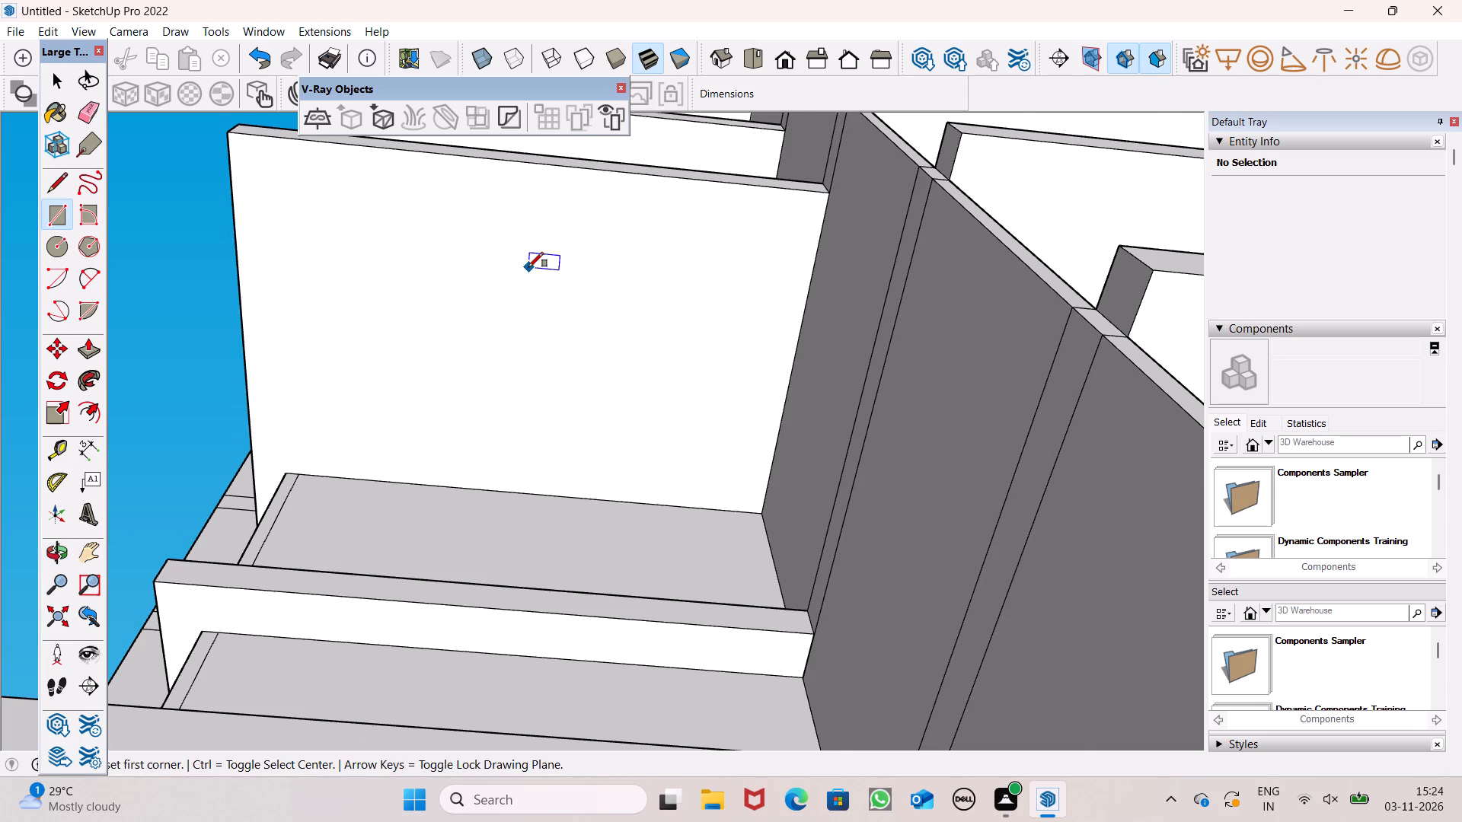
{"action": "scroll", "coordinate": [528, 267], "scroll_direction": "up", "scroll_amount": 1}
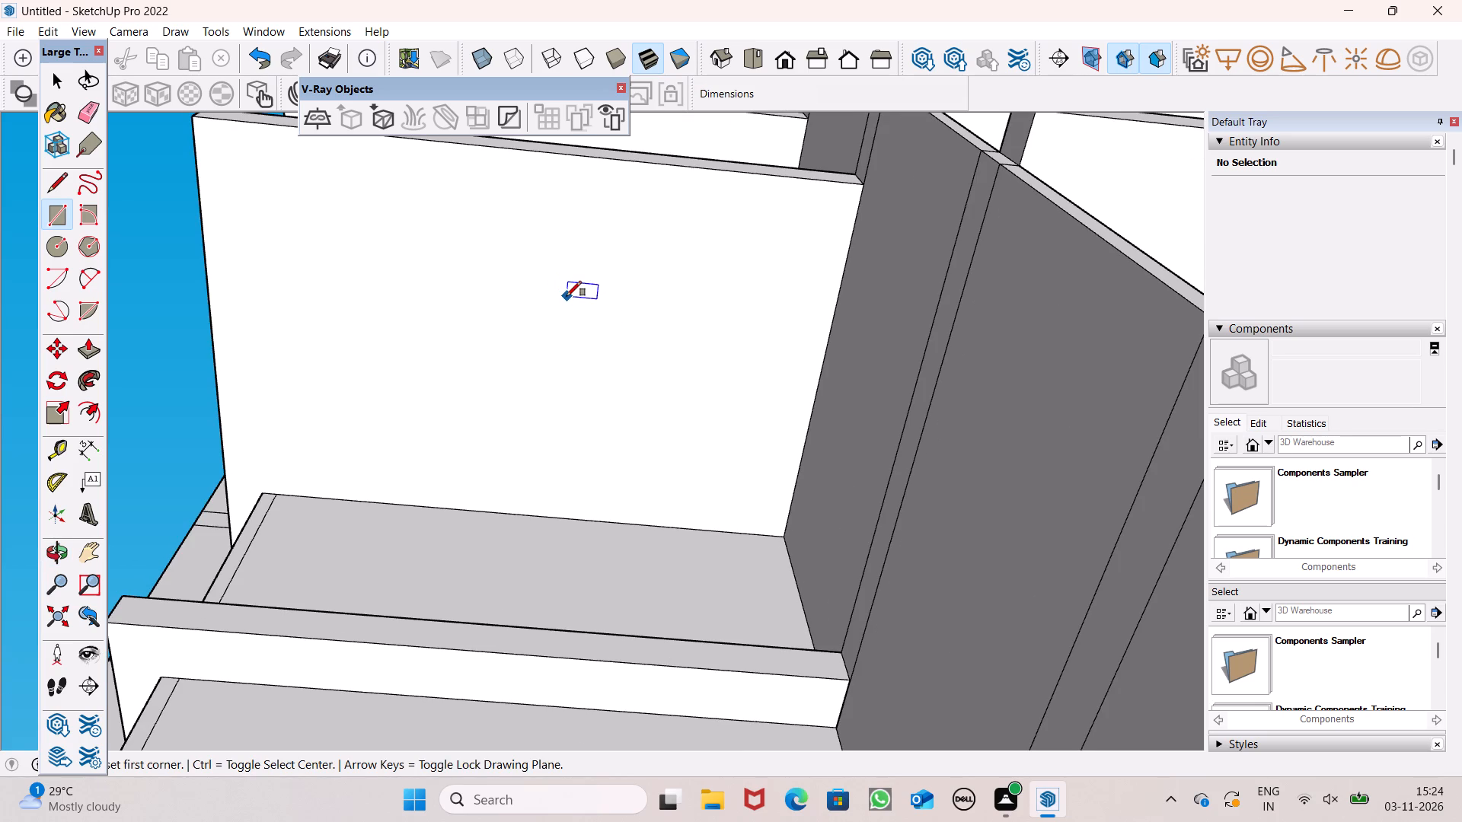
{"action": "scroll", "coordinate": [567, 296], "scroll_direction": "up", "scroll_amount": 1}
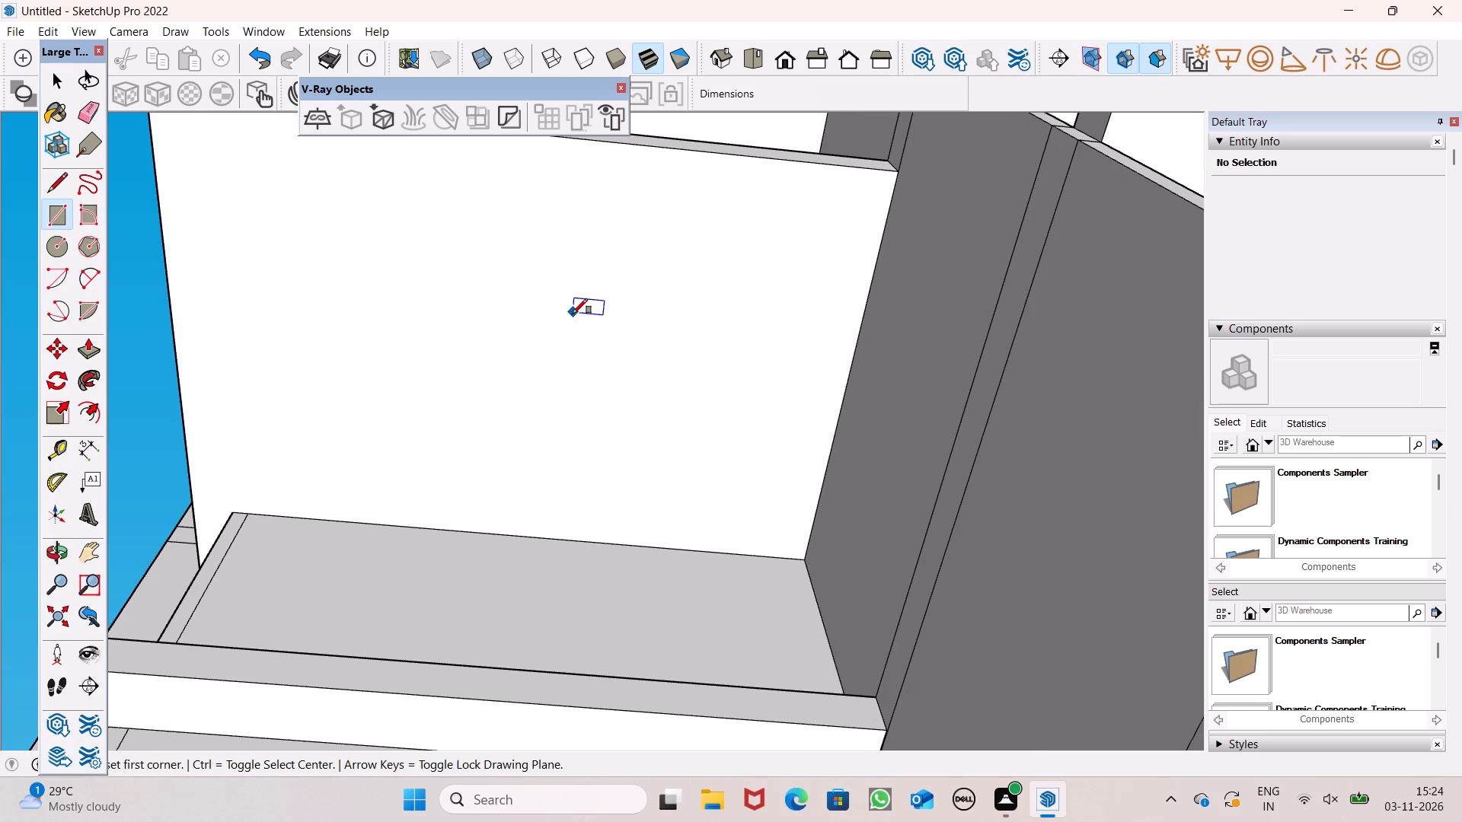
{"action": "scroll", "coordinate": [573, 314], "scroll_direction": "down", "scroll_amount": 1}
{"action": "middle_click_drag", "start_coordinate": [659, 361], "coordinate": [674, 307]}
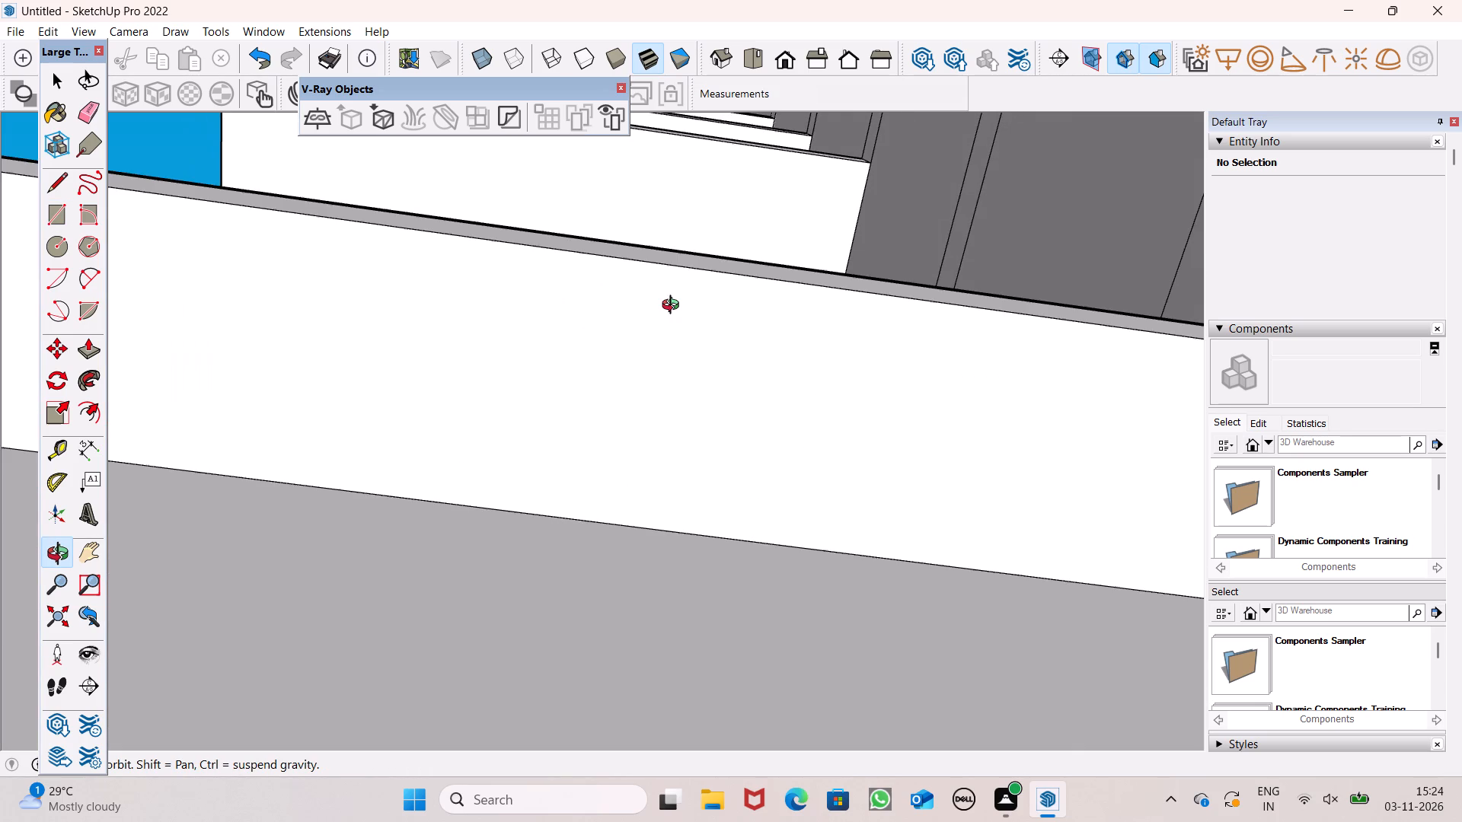
{"action": "middle_click_drag", "start_coordinate": [674, 307], "coordinate": [678, 326]}
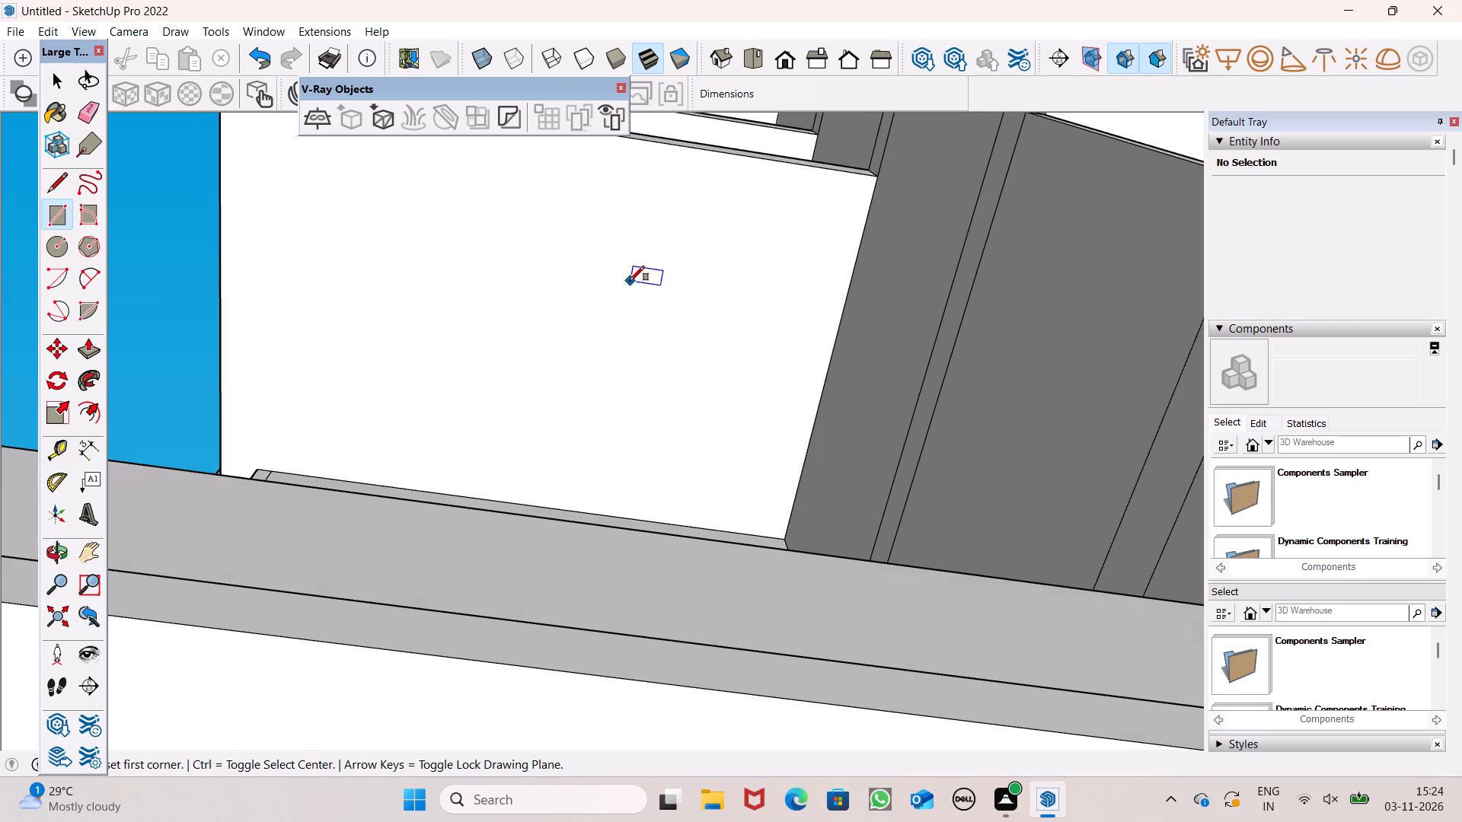
{"action": "scroll", "coordinate": [634, 314], "scroll_direction": "down", "scroll_amount": 2}
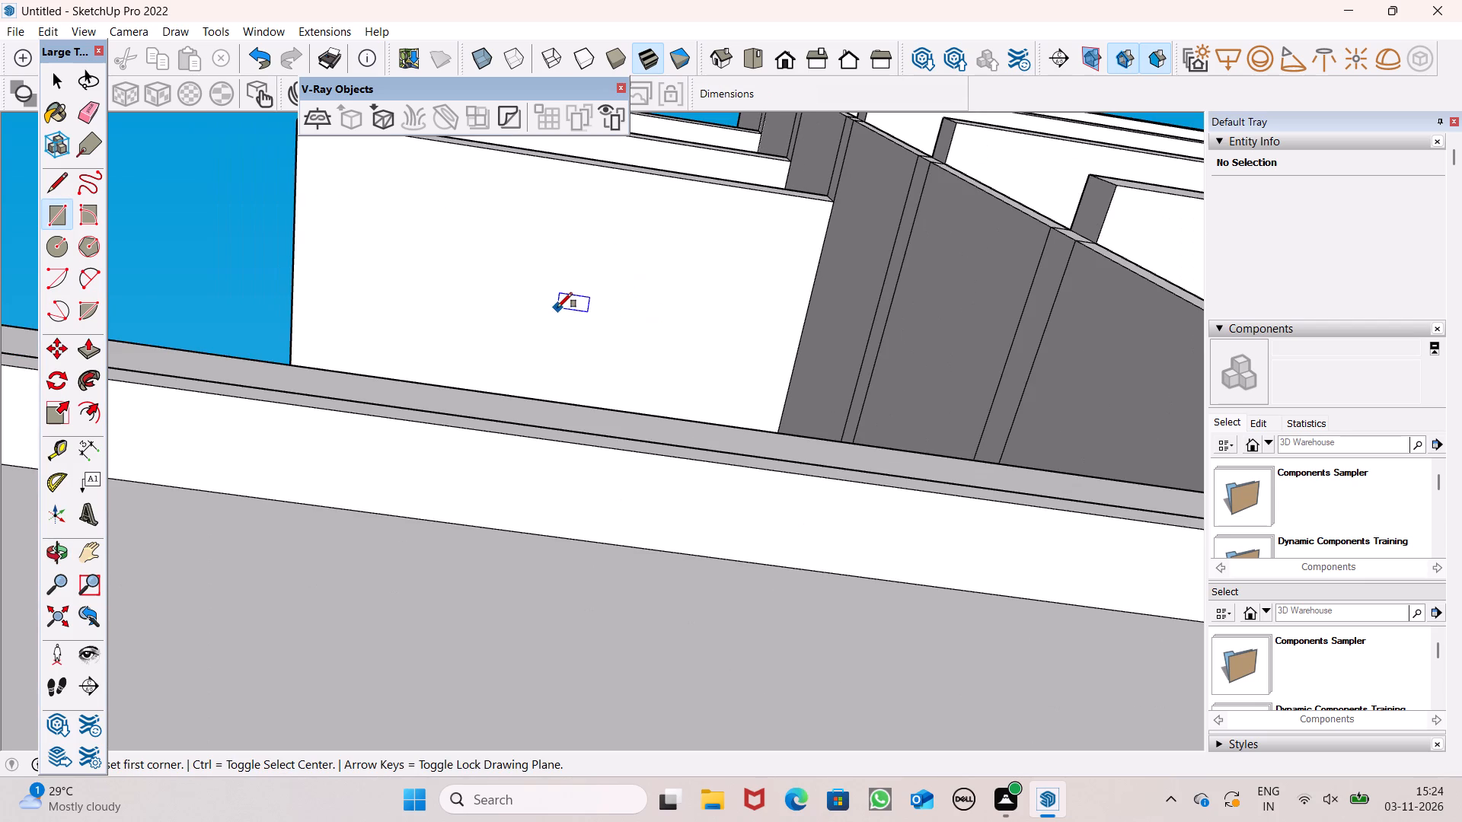
{"action": "middle_click_drag", "start_coordinate": [505, 291], "coordinate": [510, 314]}
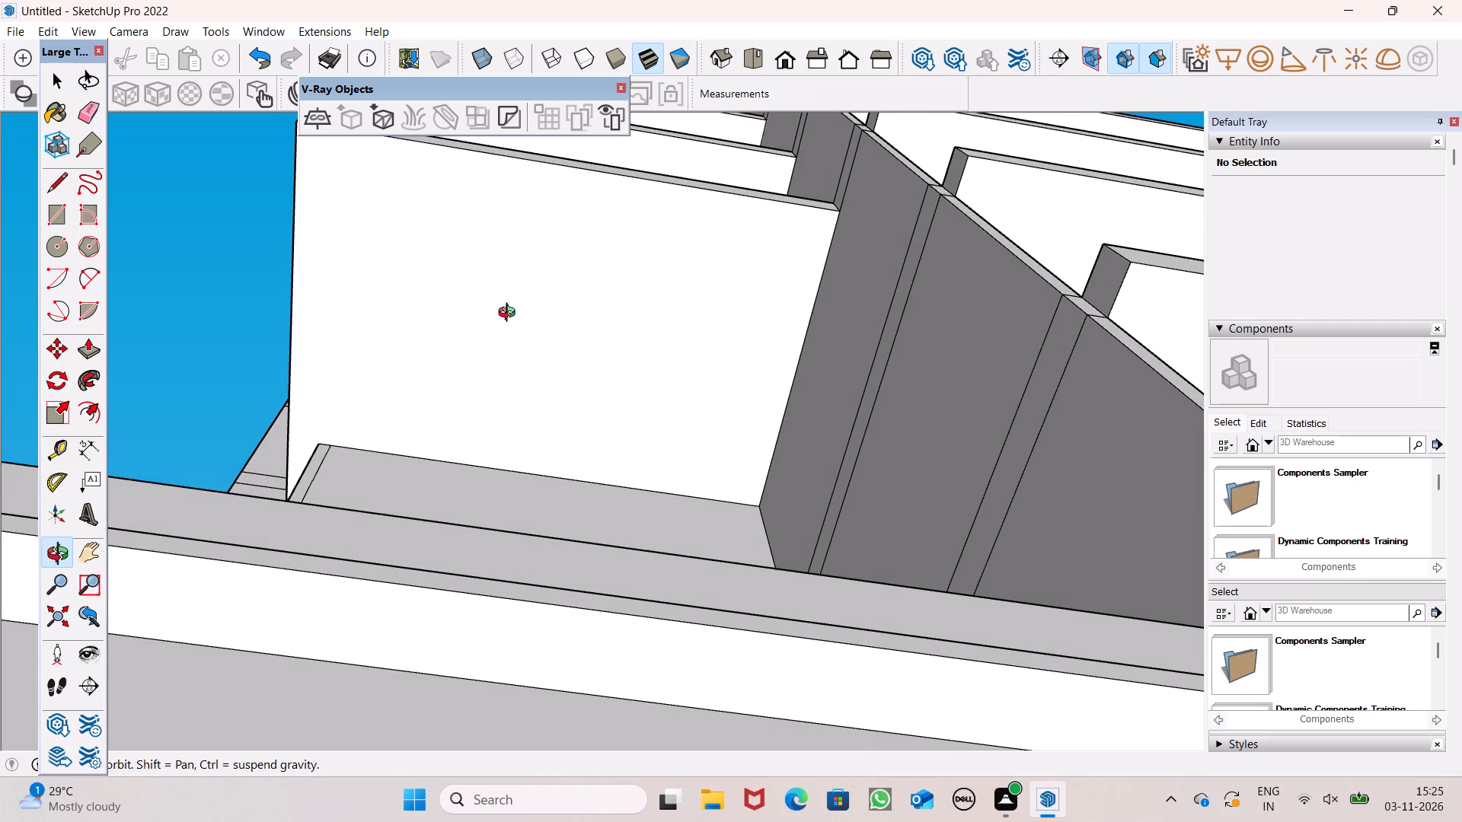
{"action": "middle_click_drag", "start_coordinate": [510, 314], "coordinate": [407, 304]}
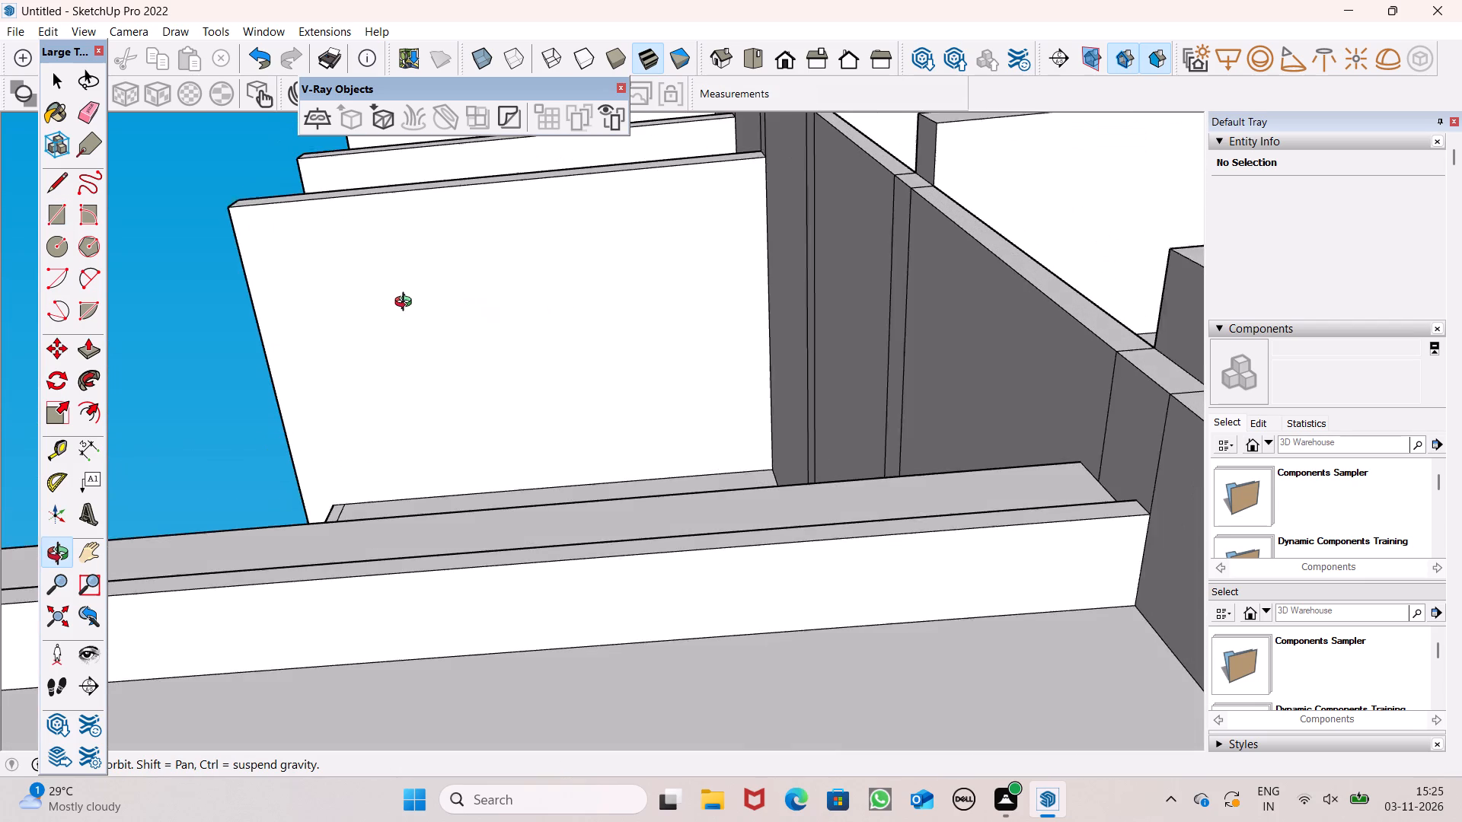
{"action": "middle_click_drag", "start_coordinate": [407, 304], "coordinate": [445, 307]}
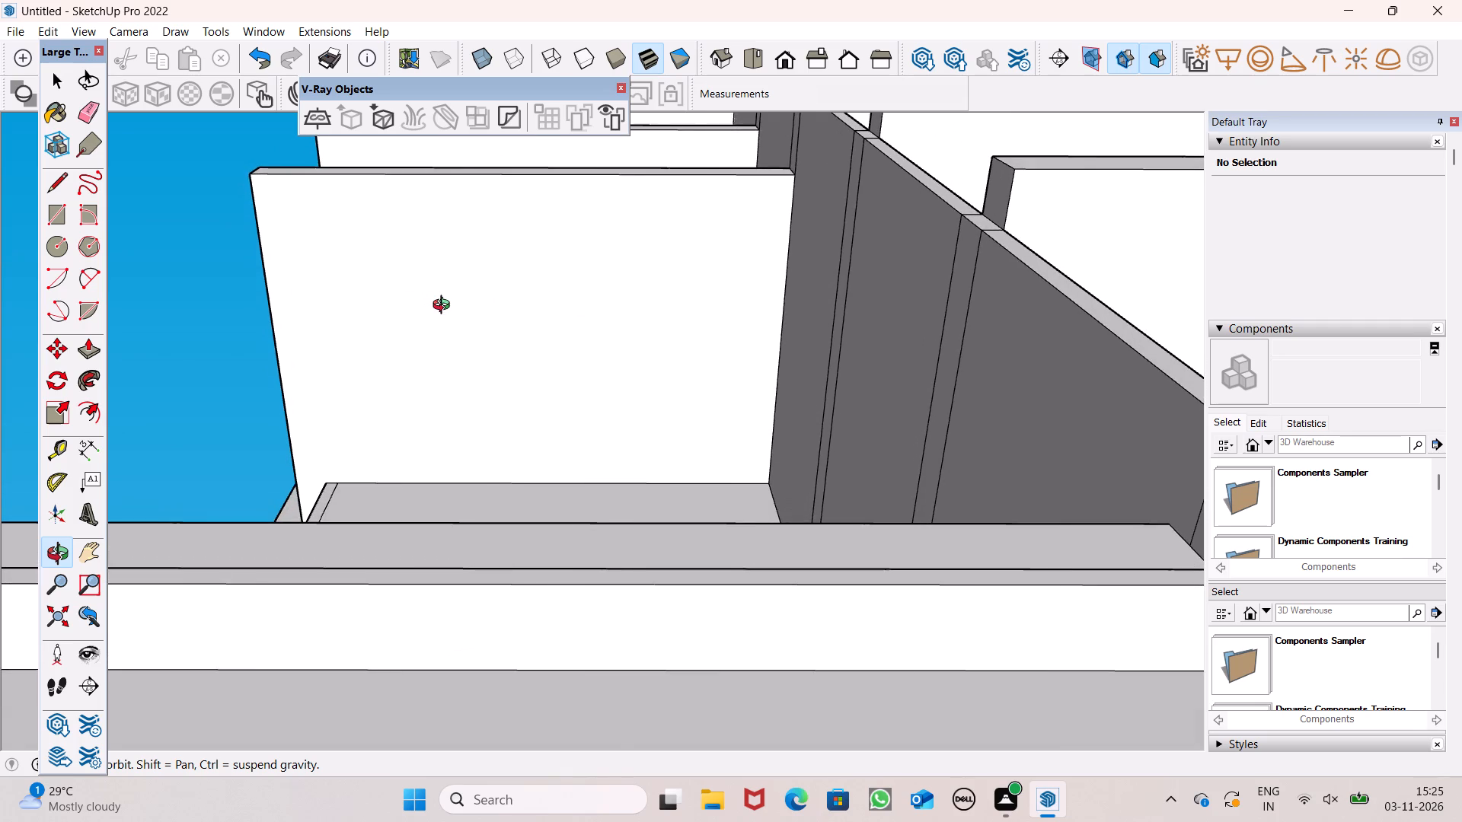
{"action": "middle_click_drag", "start_coordinate": [445, 307], "coordinate": [477, 305]}
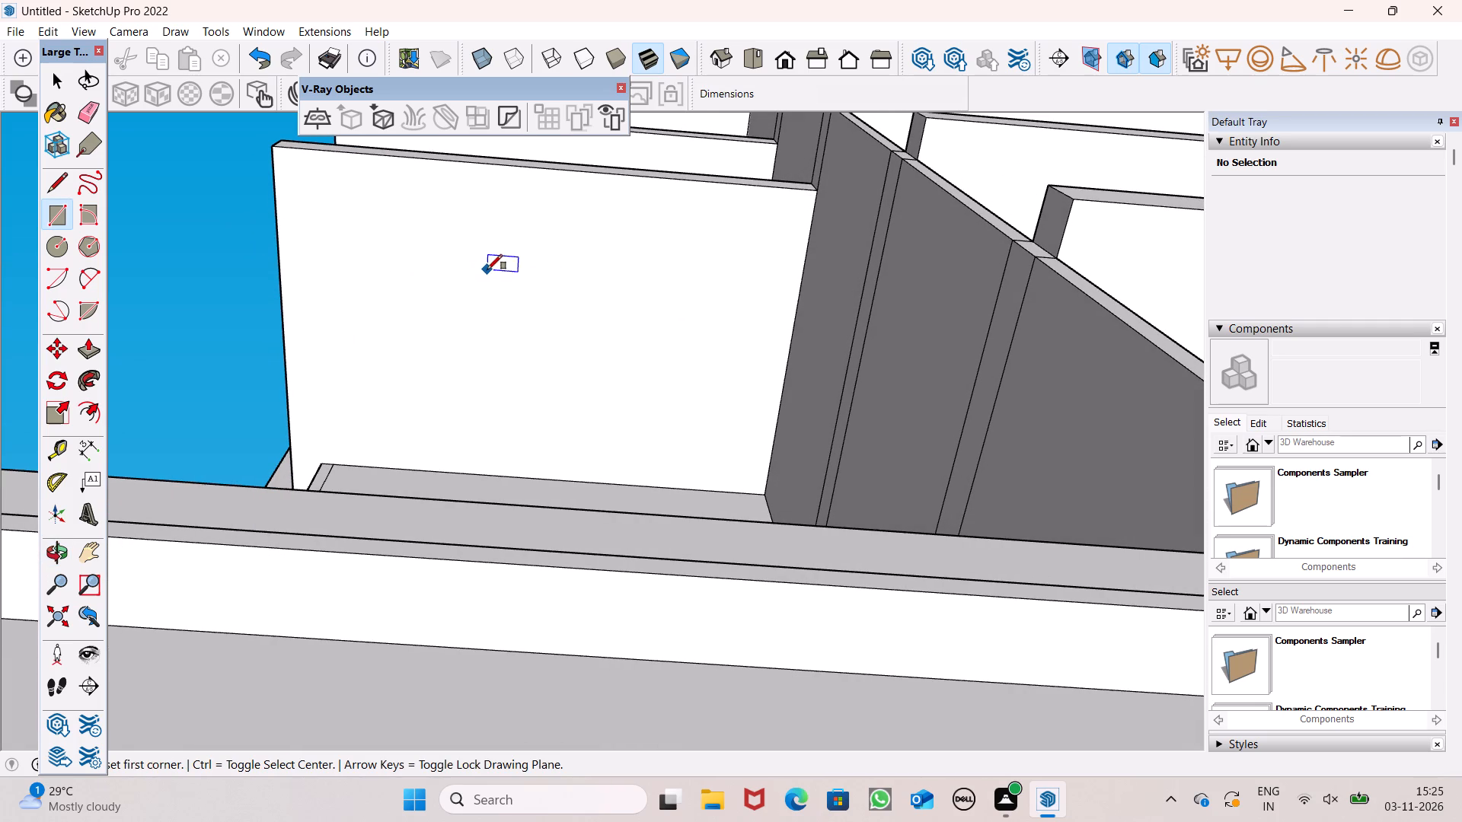
{"action": "left_click", "coordinate": [487, 269]}
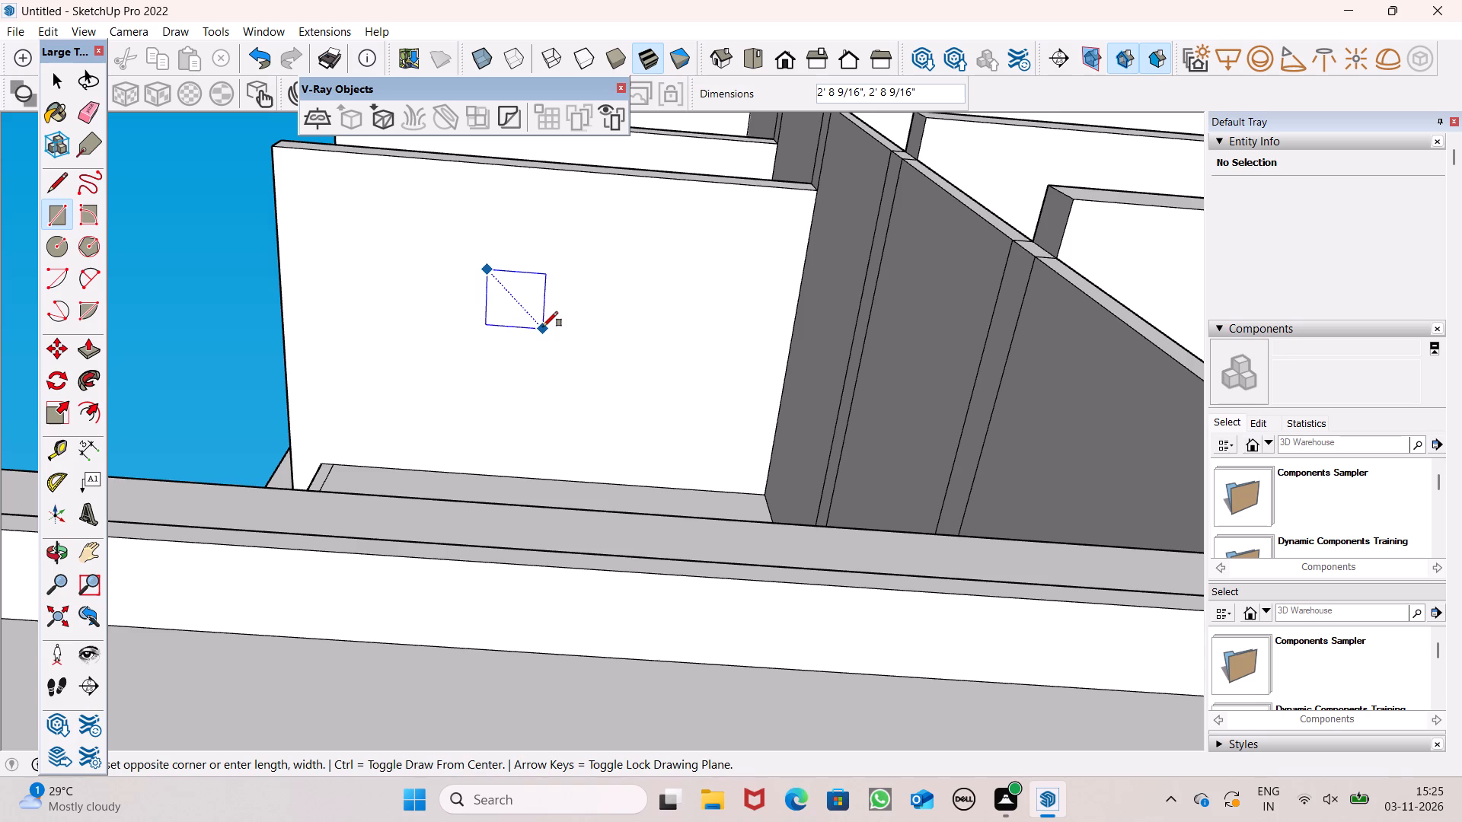
{"action": "left_click", "coordinate": [541, 326]}
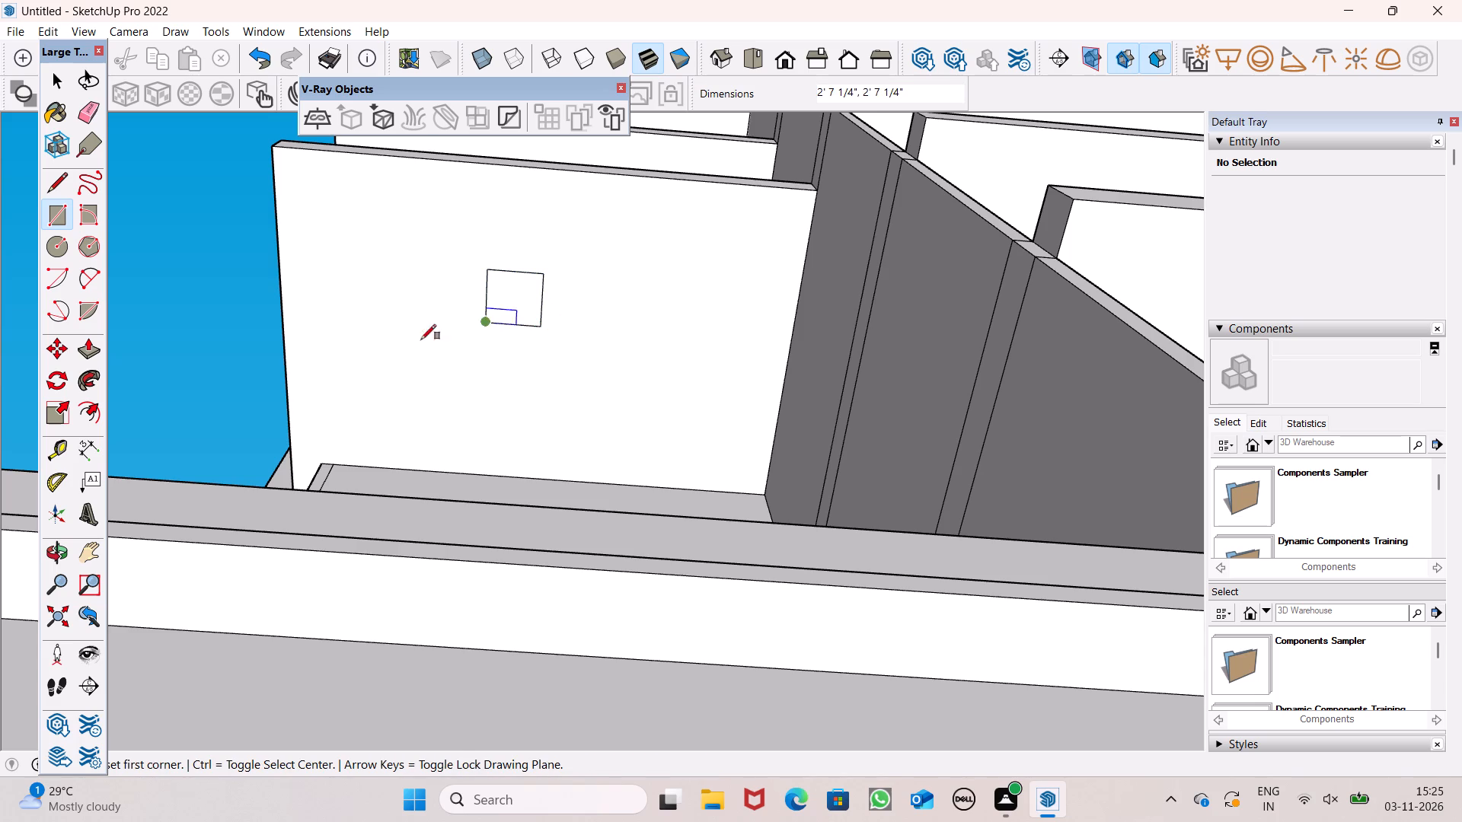
{"action": "key", "text": "space"}
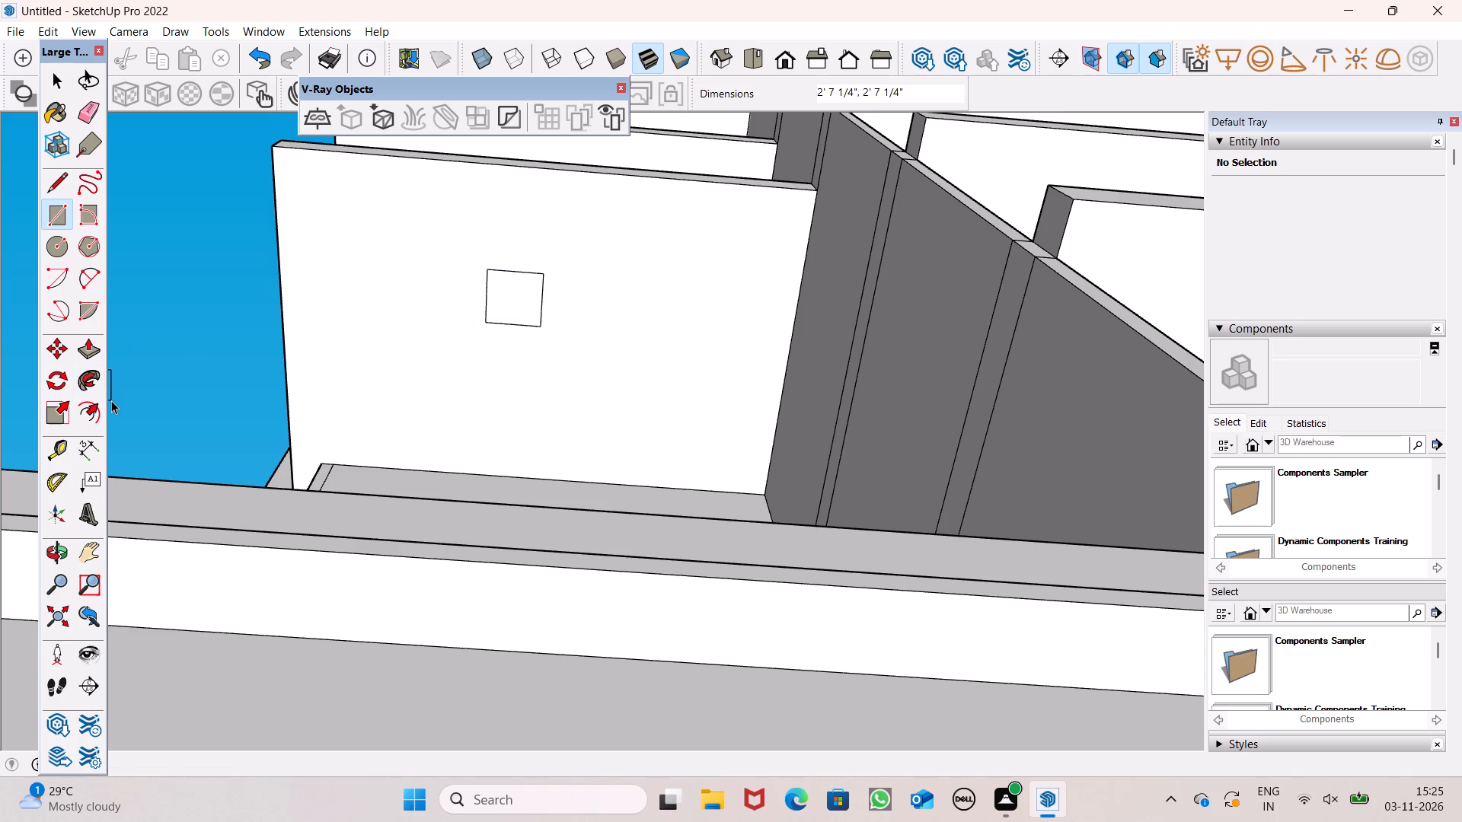
Push/Pull the square on the slab's underside downward about 20' 8" to form a column.
{"action": "scroll", "coordinate": [307, 438], "scroll_direction": "down", "scroll_amount": 3}
{"action": "middle_click_drag", "start_coordinate": [378, 444], "coordinate": [433, 407]}
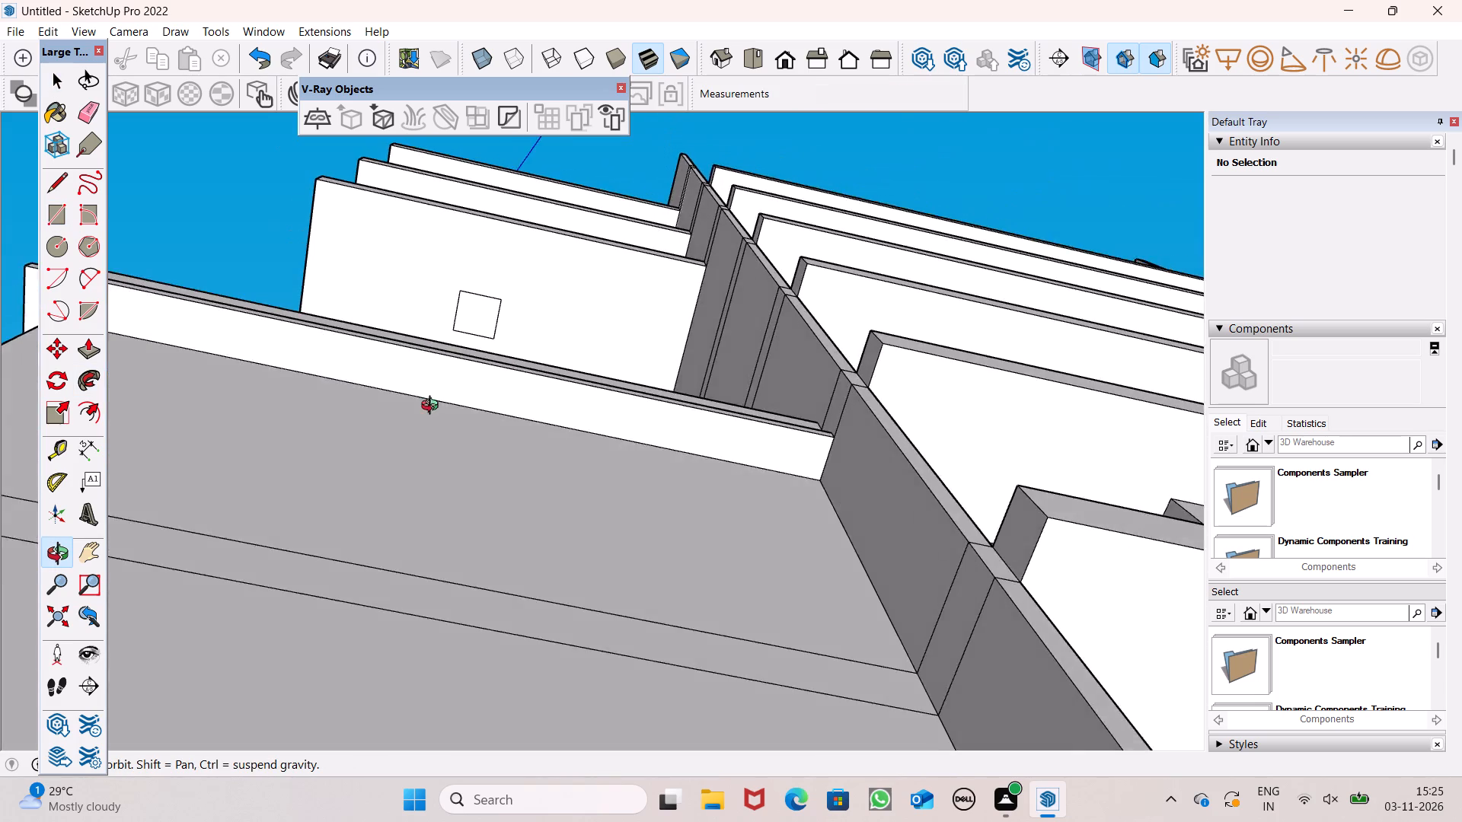
{"action": "middle_click_drag", "start_coordinate": [433, 407], "coordinate": [516, 575]}
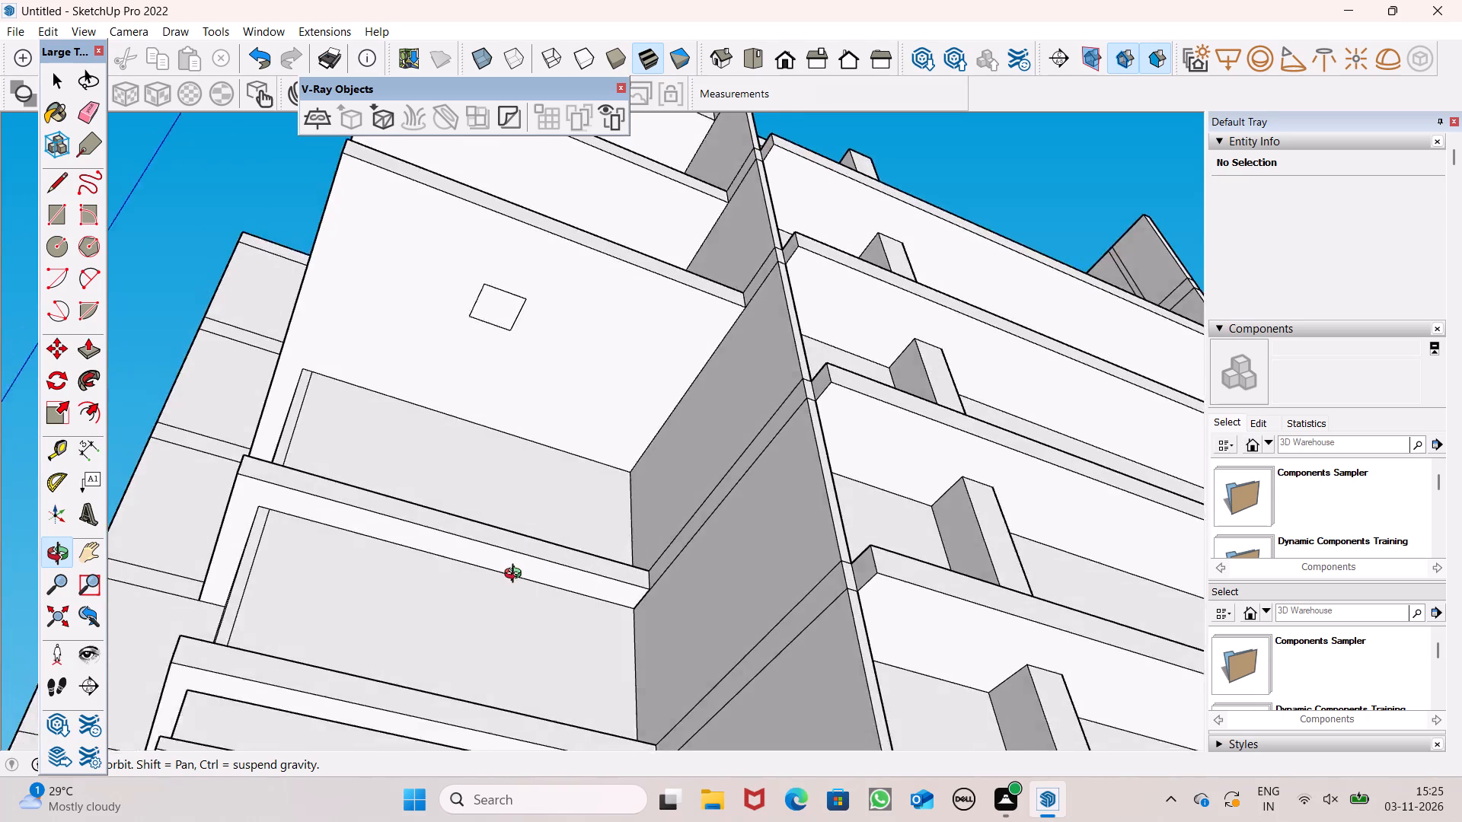
{"action": "middle_click_drag", "start_coordinate": [516, 575], "coordinate": [775, 636]}
{"action": "scroll", "coordinate": [715, 518], "scroll_direction": "up", "scroll_amount": 1}
{"action": "scroll", "coordinate": [640, 387], "scroll_direction": "down", "scroll_amount": 4}
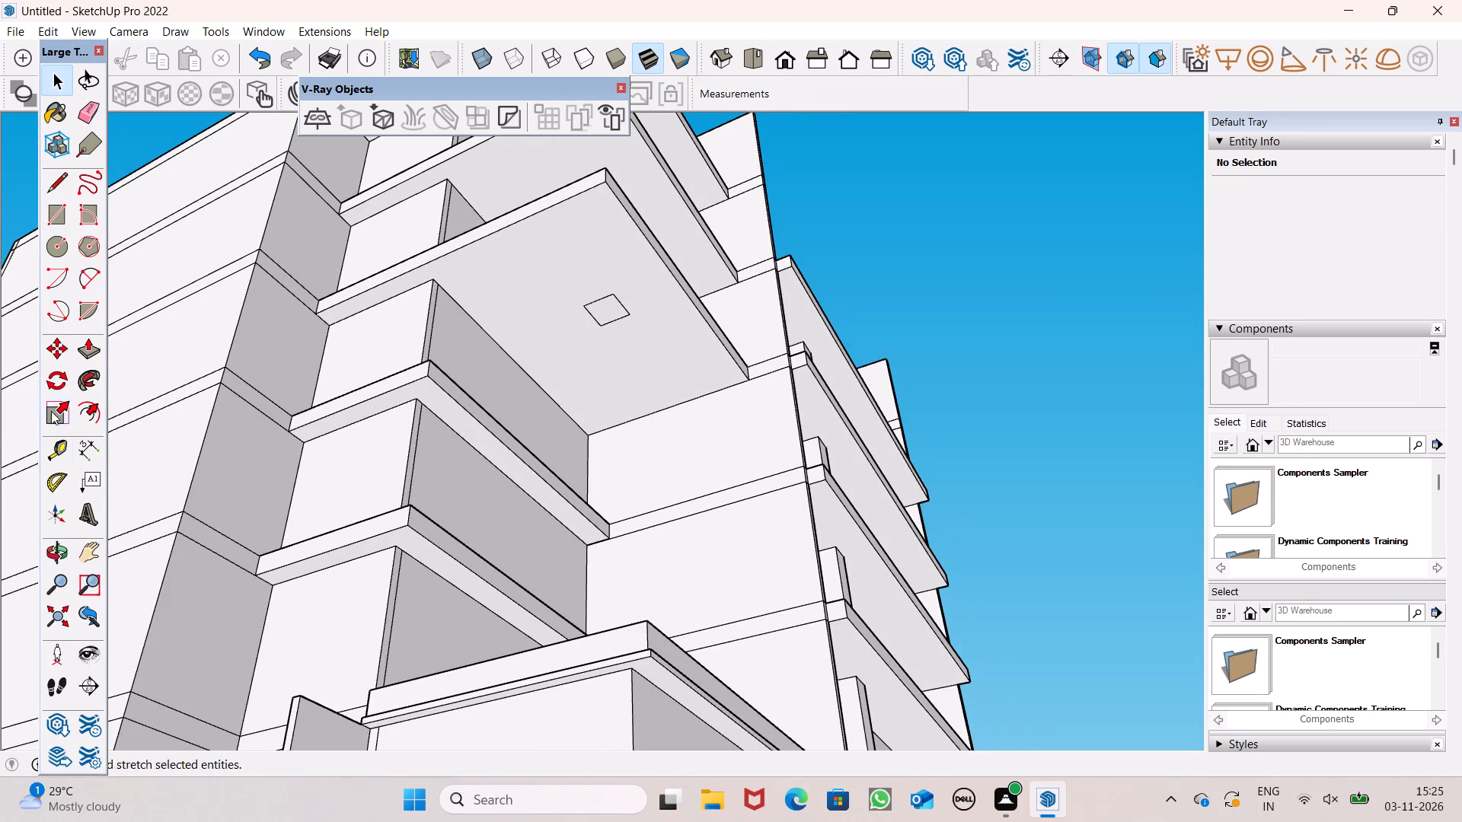
{"action": "left_click", "coordinate": [86, 349]}
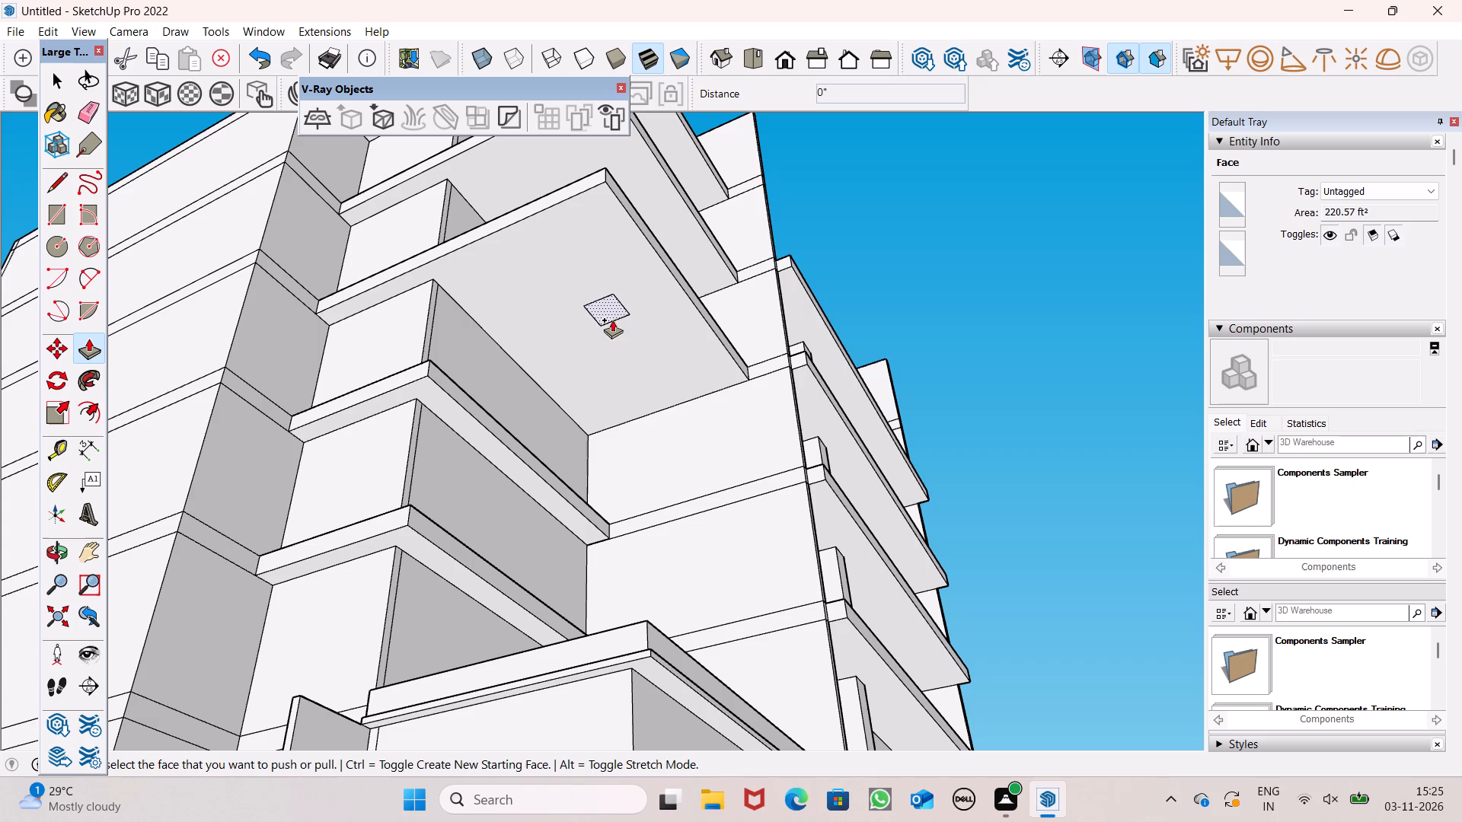
{"action": "left_click_drag", "start_coordinate": [611, 314], "coordinate": [614, 546]}
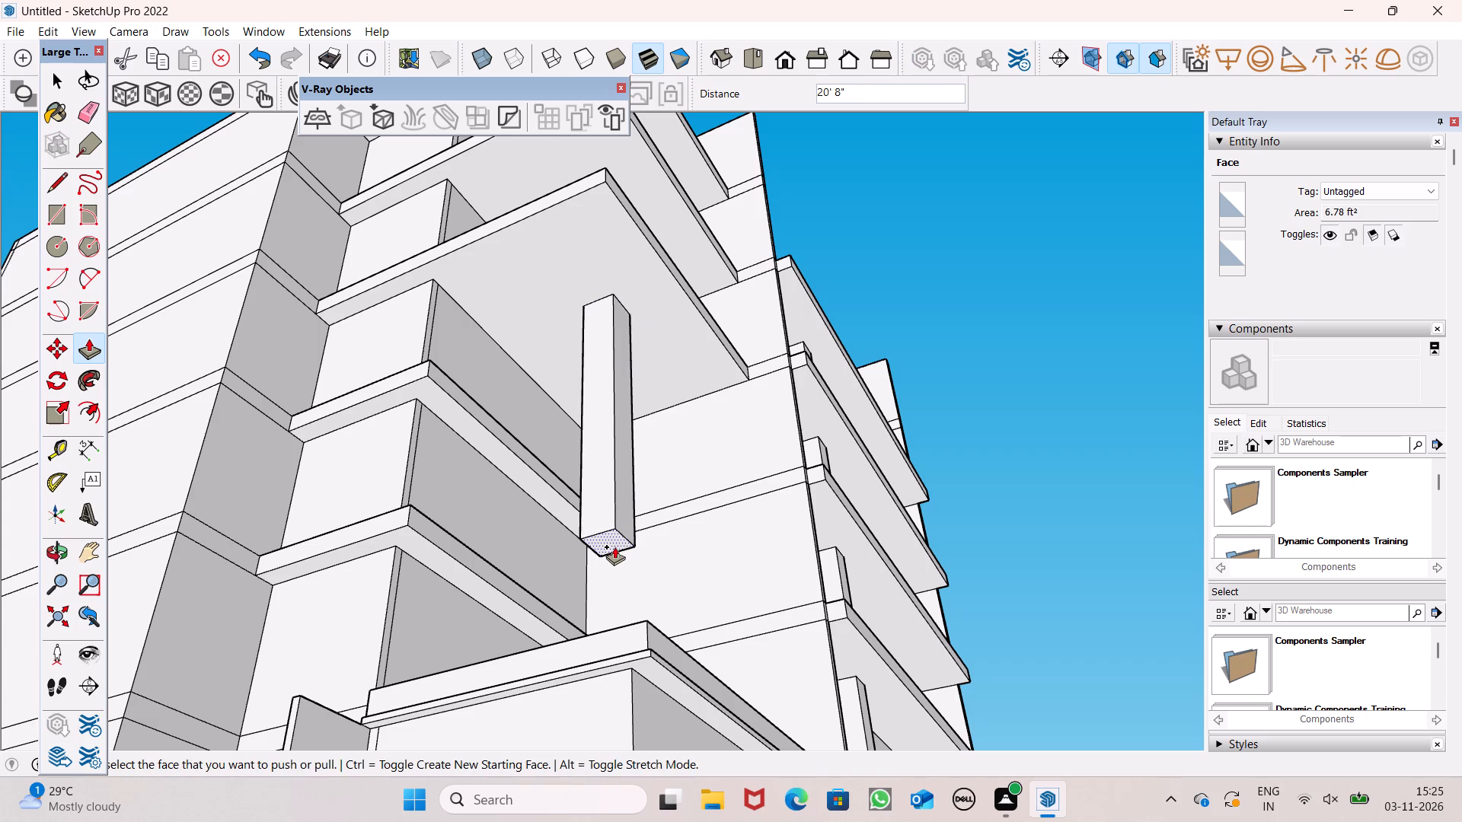
Examine the column beneath the slab and its position relative to the narrow ledges and the lower block's roof.
{"action": "scroll", "coordinate": [622, 550], "scroll_direction": "down", "scroll_amount": 1}
{"action": "middle_click_drag", "start_coordinate": [622, 562], "coordinate": [703, 613]}
{"action": "scroll", "coordinate": [605, 448], "scroll_direction": "down", "scroll_amount": 5}
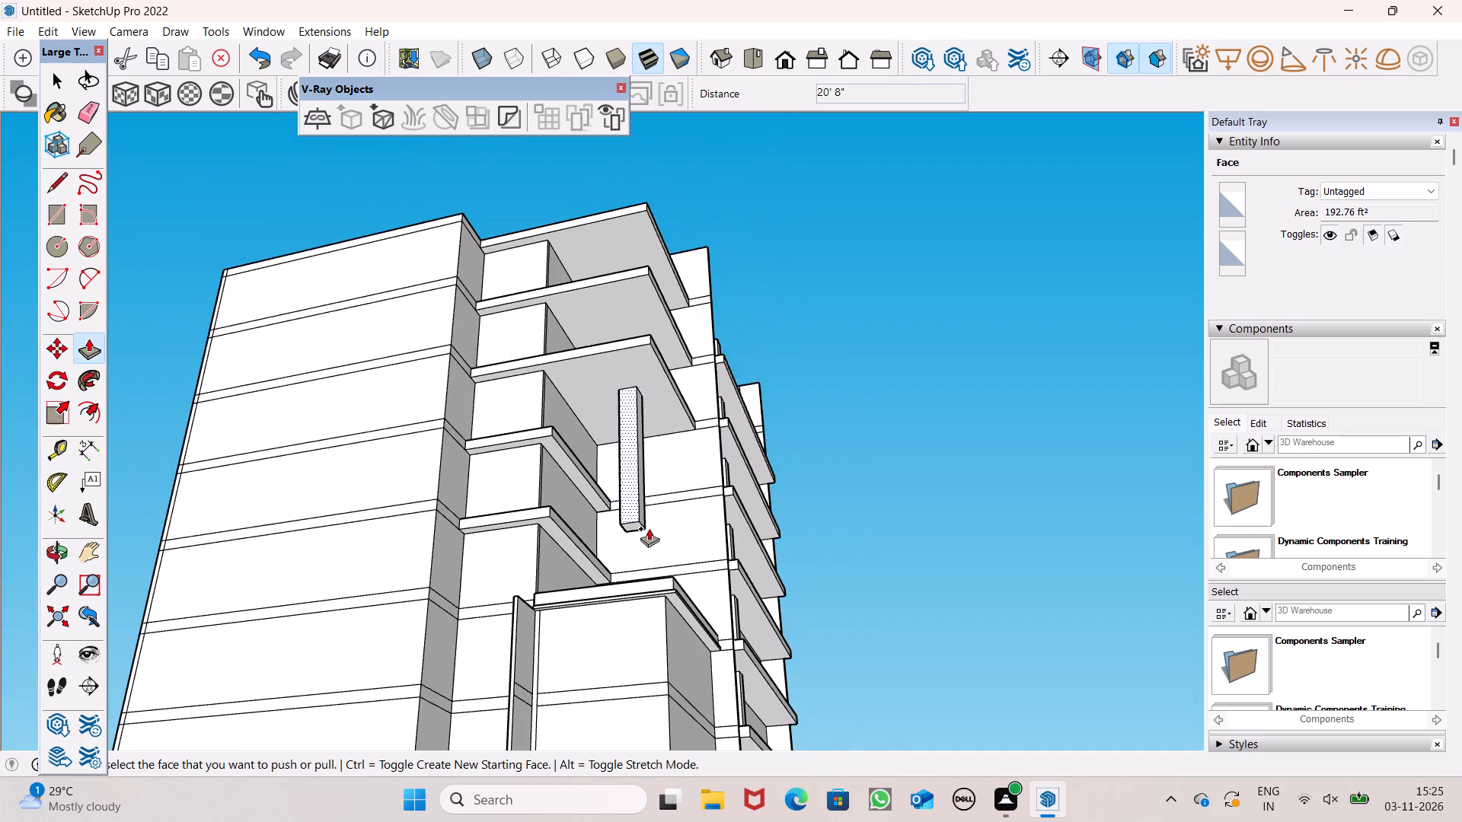
{"action": "middle_click_drag", "start_coordinate": [656, 557], "coordinate": [642, 613]}
{"action": "scroll", "coordinate": [632, 596], "scroll_direction": "up", "scroll_amount": 1}
{"action": "scroll", "coordinate": [563, 480], "scroll_direction": "down", "scroll_amount": 3}
{"action": "middle_click_drag", "start_coordinate": [662, 583], "coordinate": [625, 595]}
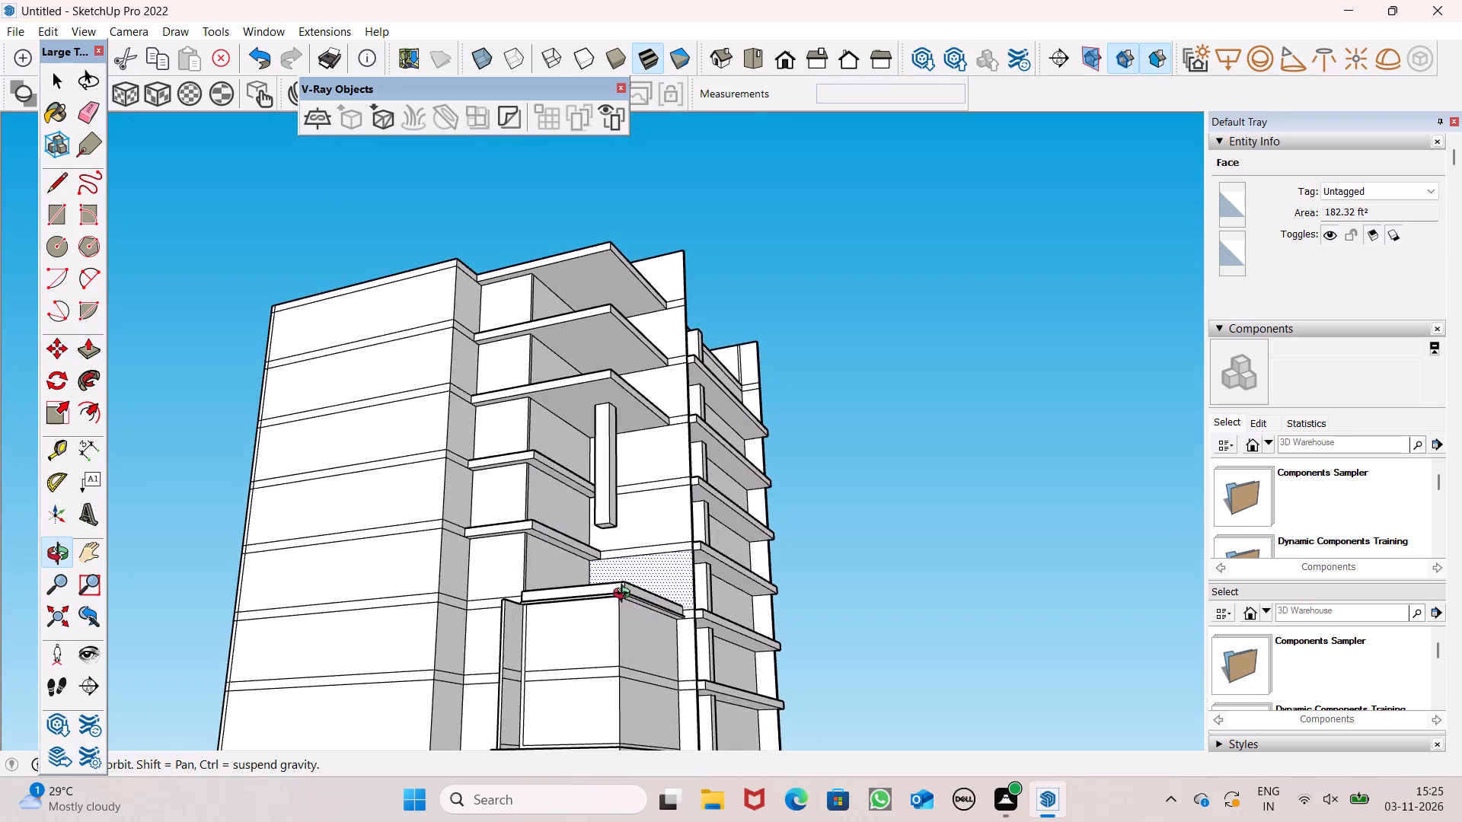
{"action": "middle_click_drag", "start_coordinate": [625, 595], "coordinate": [614, 636]}
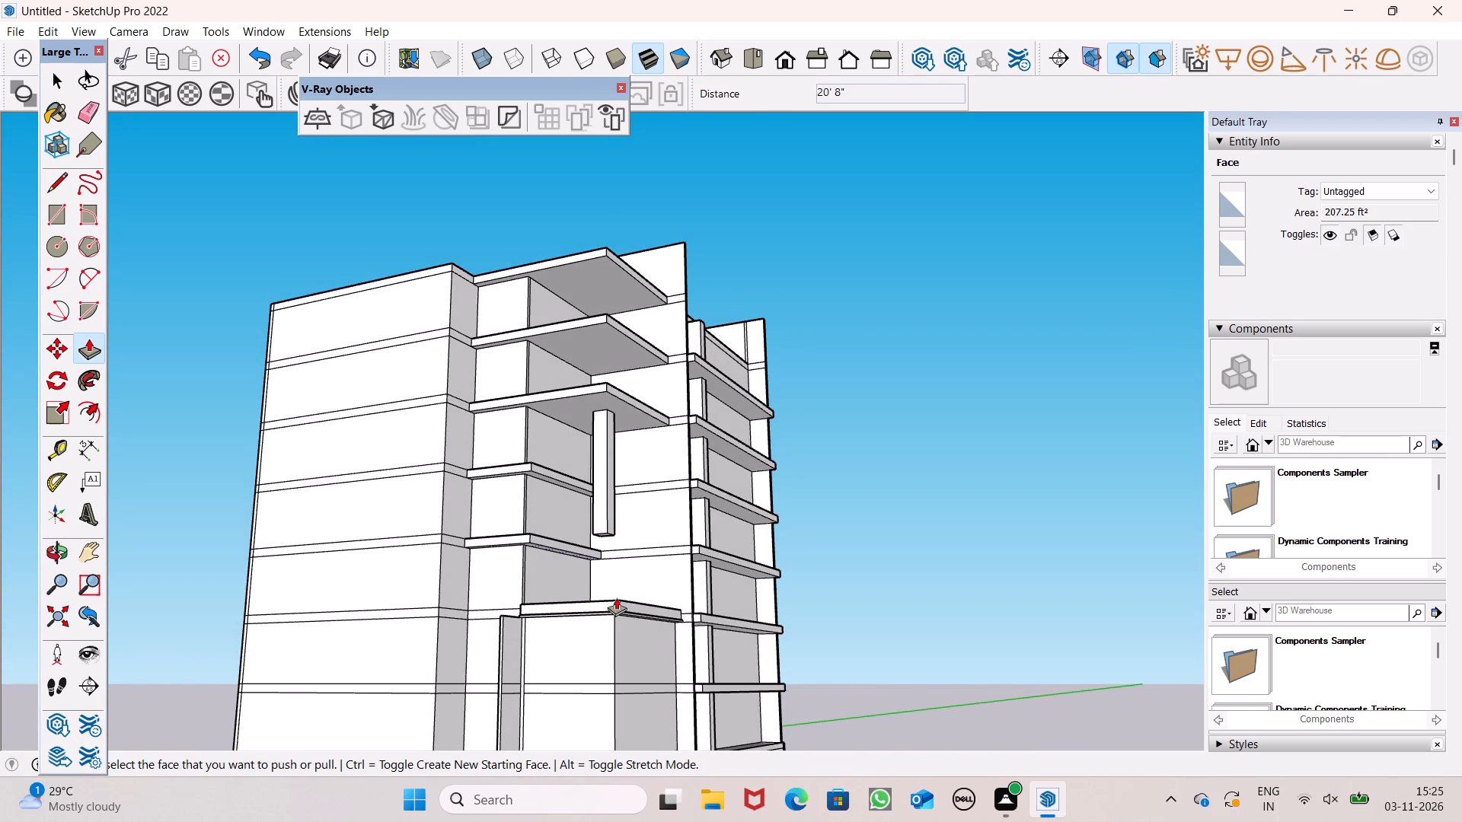
{"action": "scroll", "coordinate": [616, 597], "scroll_direction": "up", "scroll_amount": 6}
{"action": "middle_click_drag", "start_coordinate": [609, 534], "coordinate": [669, 582]}
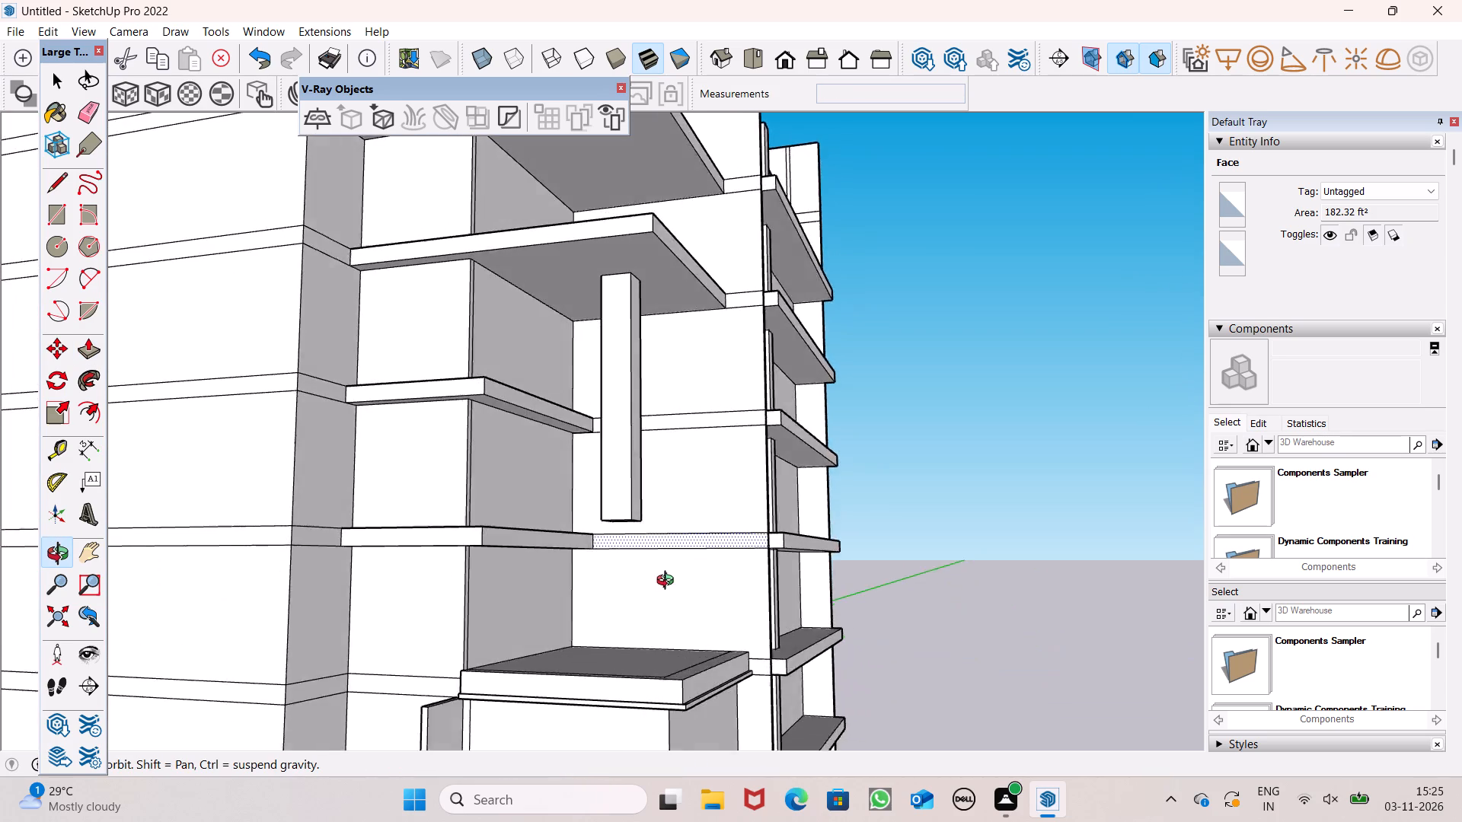
{"action": "middle_click_drag", "start_coordinate": [669, 582], "coordinate": [715, 555]}
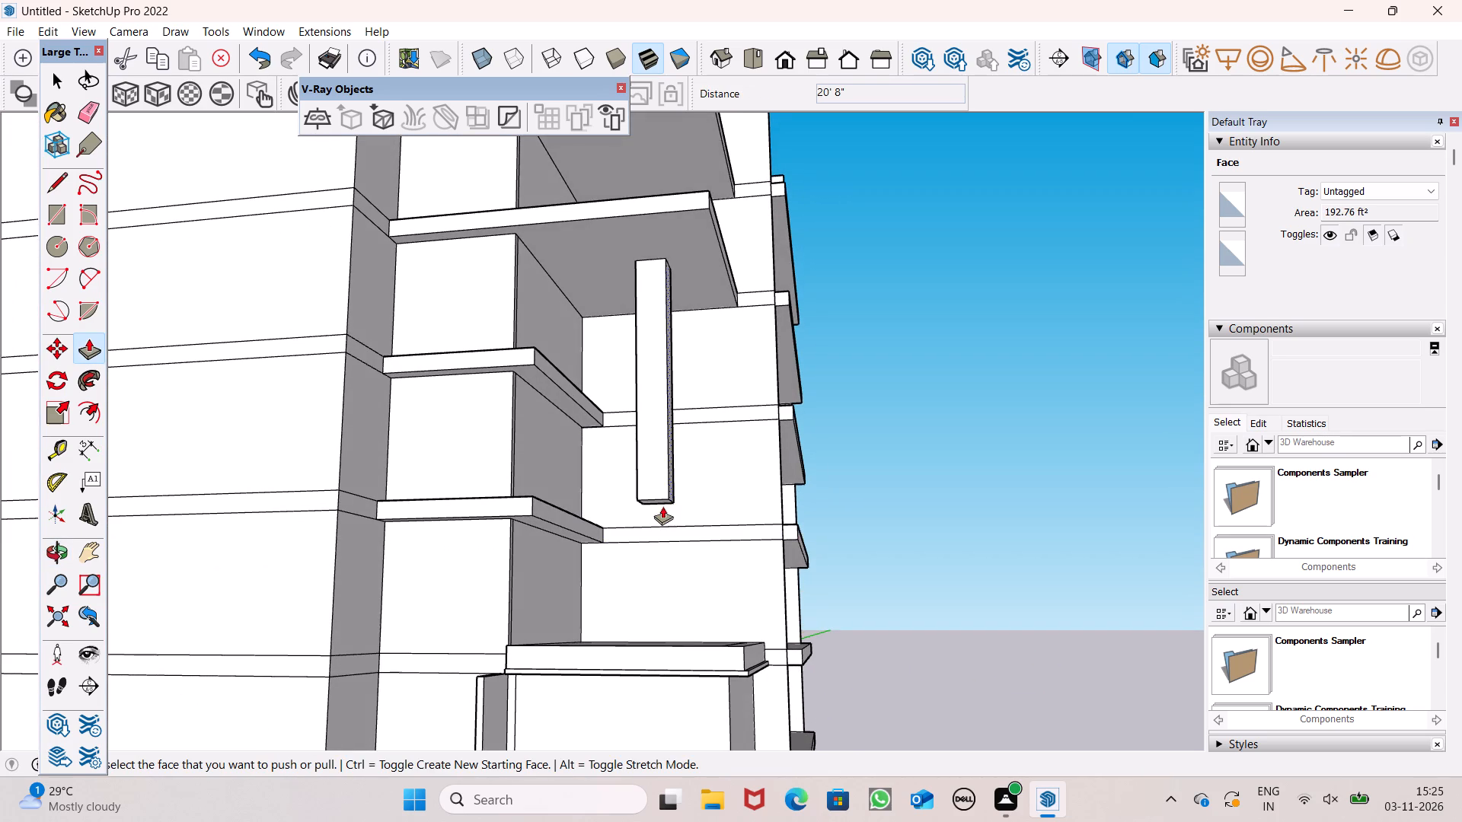
{"action": "middle_click_drag", "start_coordinate": [681, 528], "coordinate": [570, 442]}
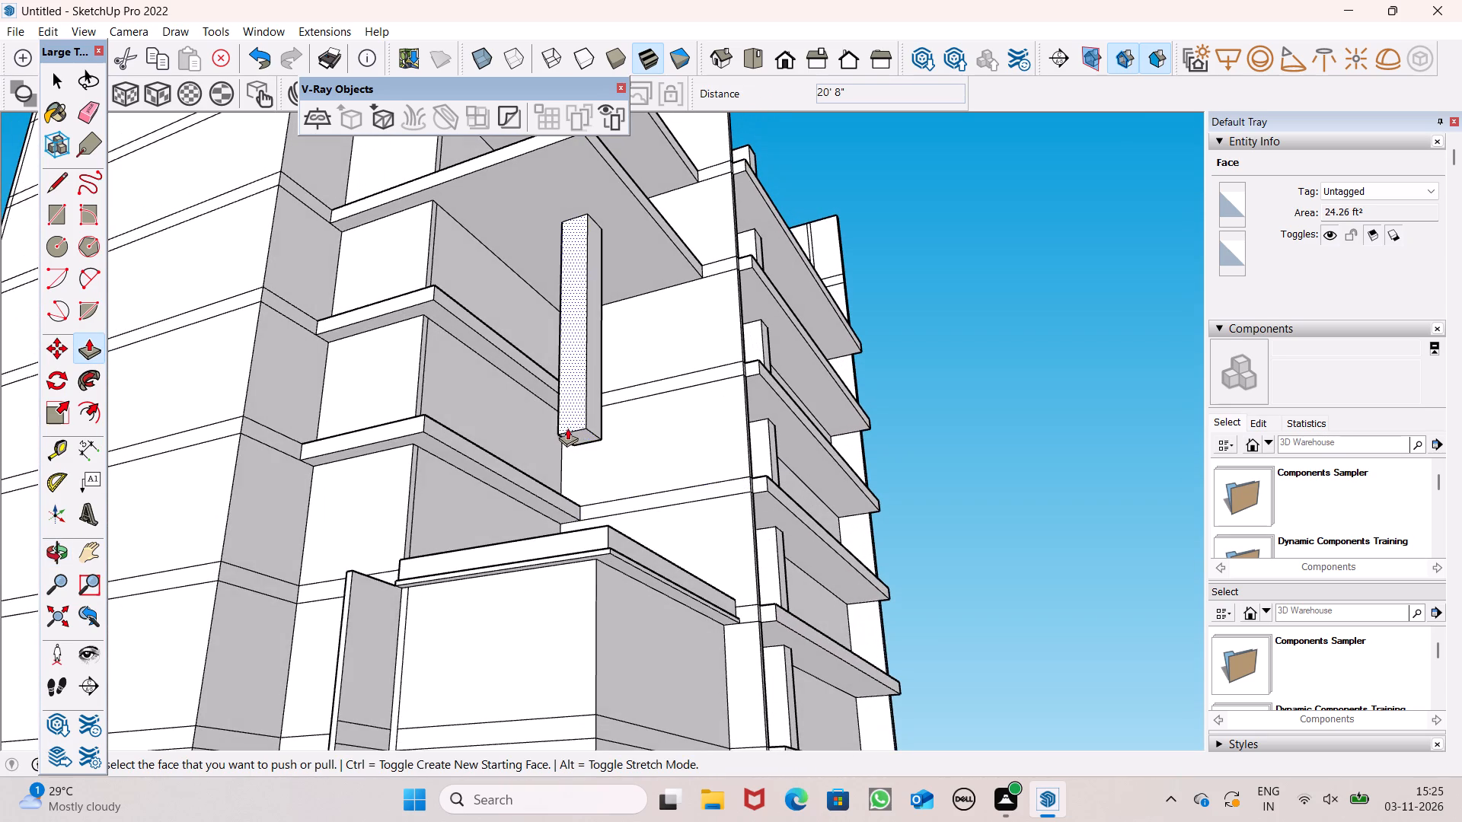
Push/Pull the column's bottom face down another 11' 6 3/4" to the lower block's roof.
{"action": "left_click_drag", "start_coordinate": [573, 435], "coordinate": [599, 521]}
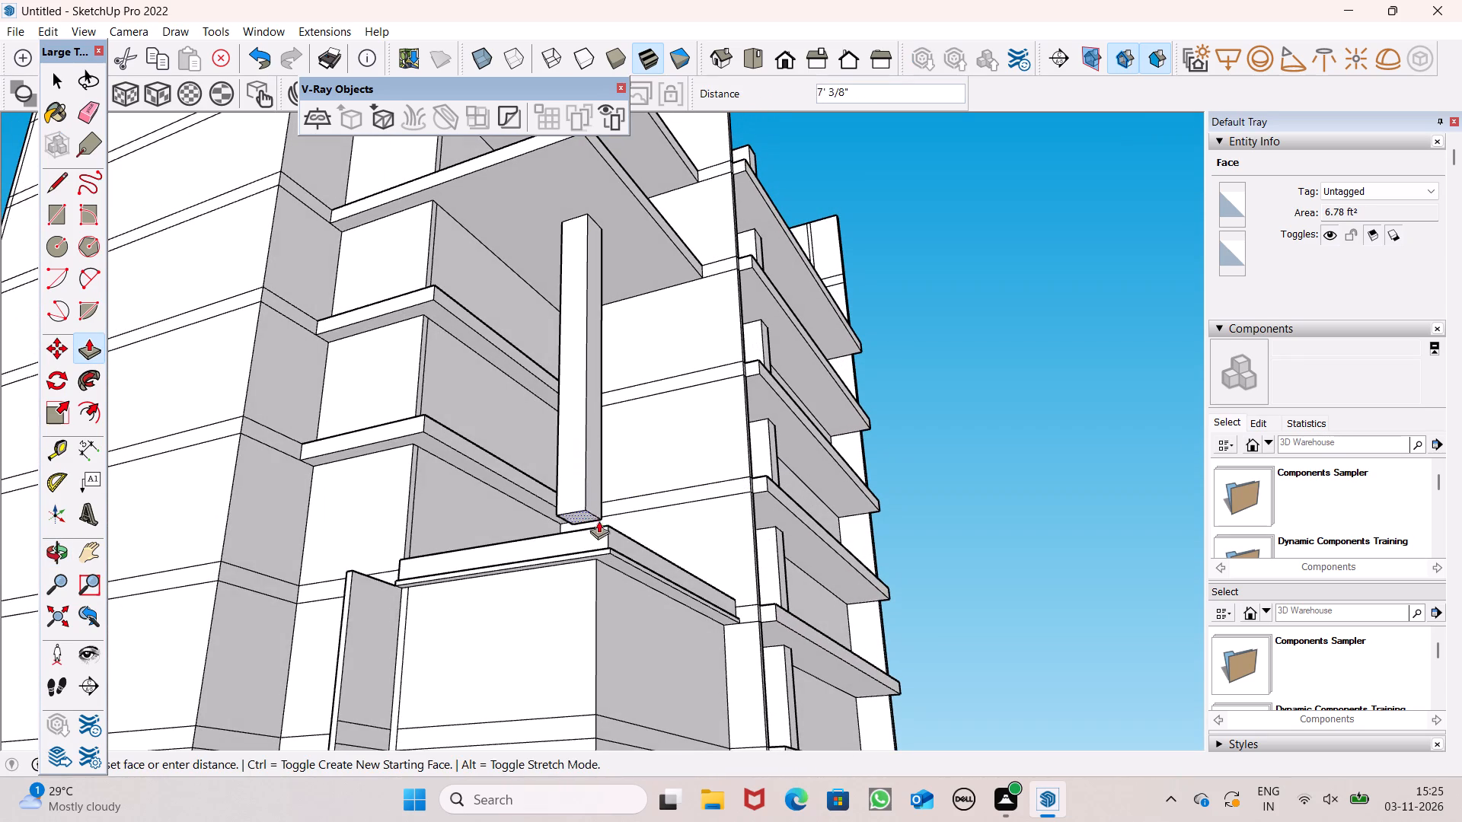
{"action": "left_click_drag", "start_coordinate": [599, 521], "coordinate": [602, 525]}
Examine the lengthened column between the projecting slab and the lower roof, and its proportion to the whole building.
{"action": "middle_click_drag", "start_coordinate": [656, 527], "coordinate": [636, 667]}
{"action": "scroll", "coordinate": [603, 506], "scroll_direction": "down", "scroll_amount": 2}
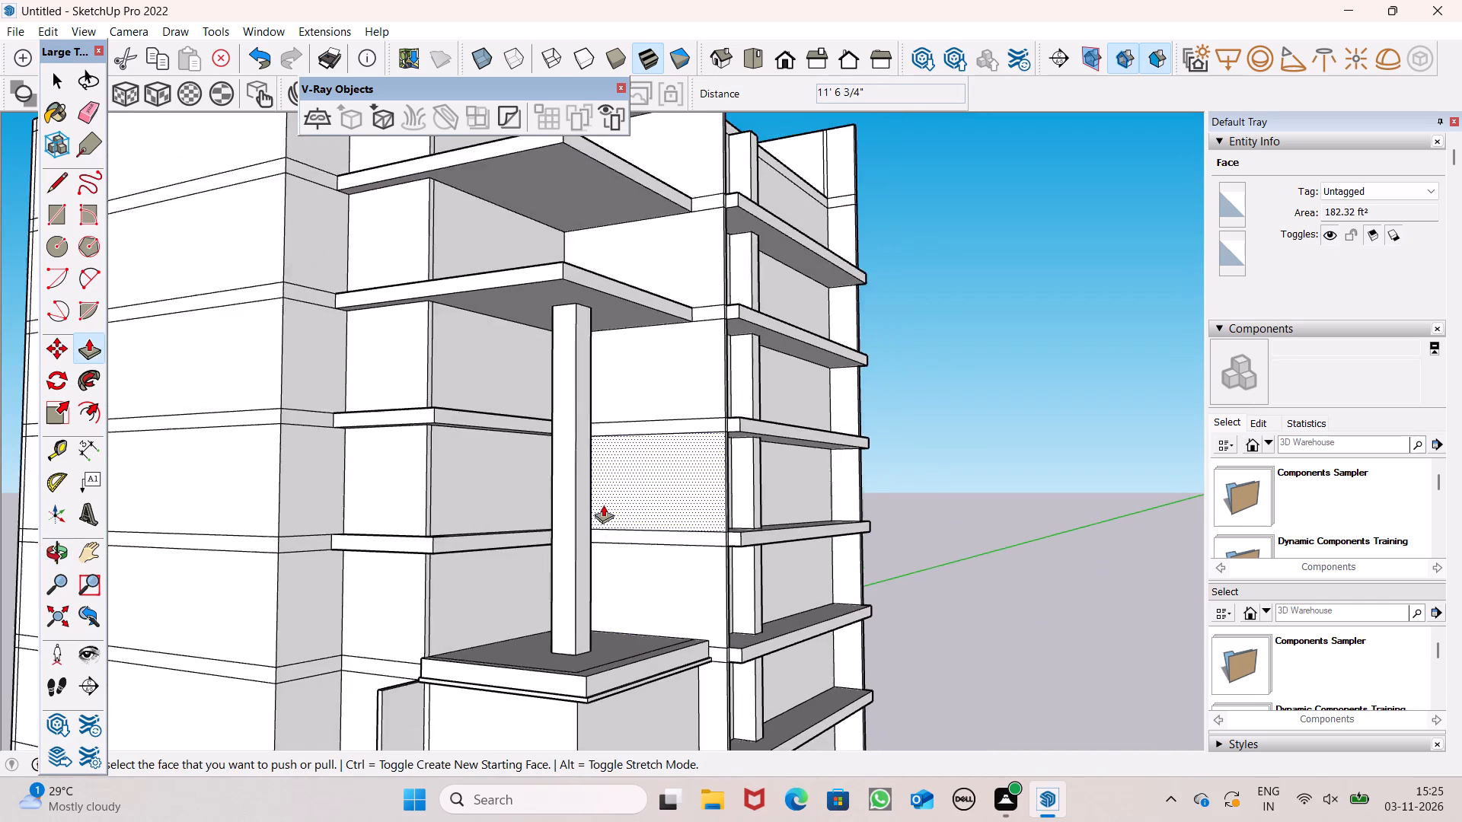
{"action": "scroll", "coordinate": [603, 505], "scroll_direction": "down", "scroll_amount": 1}
{"action": "middle_click_drag", "start_coordinate": [736, 568], "coordinate": [475, 610]}
{"action": "scroll", "coordinate": [441, 525], "scroll_direction": "down", "scroll_amount": 3}
{"action": "middle_click_drag", "start_coordinate": [498, 567], "coordinate": [551, 658]}
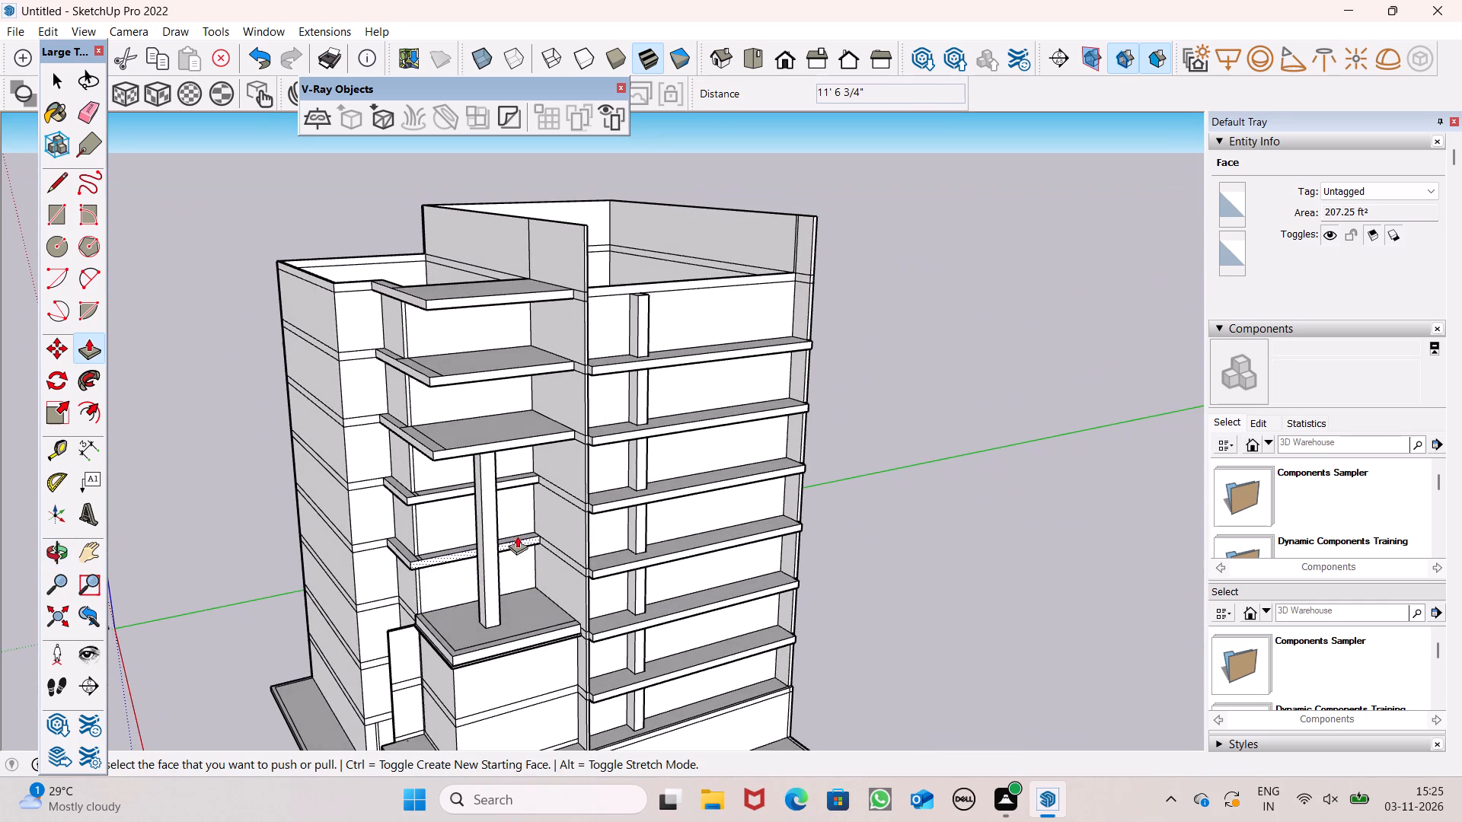
{"action": "scroll", "coordinate": [505, 514], "scroll_direction": "down", "scroll_amount": 5}
{"action": "scroll", "coordinate": [442, 490], "scroll_direction": "down", "scroll_amount": 5}
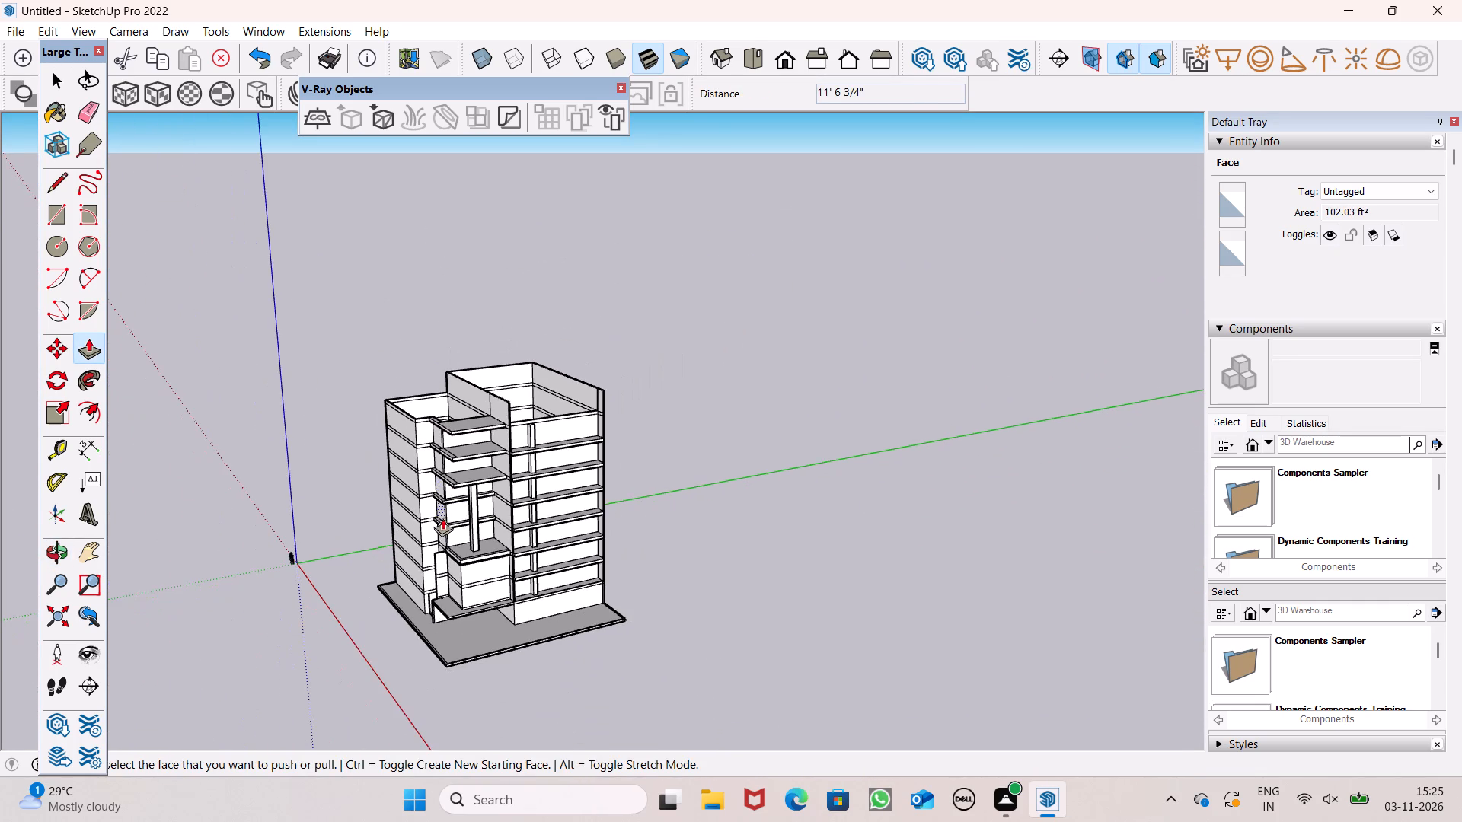
{"action": "middle_click_drag", "start_coordinate": [397, 620], "coordinate": [571, 559]}
{"action": "middle_click_drag", "start_coordinate": [573, 556], "coordinate": [616, 601]}
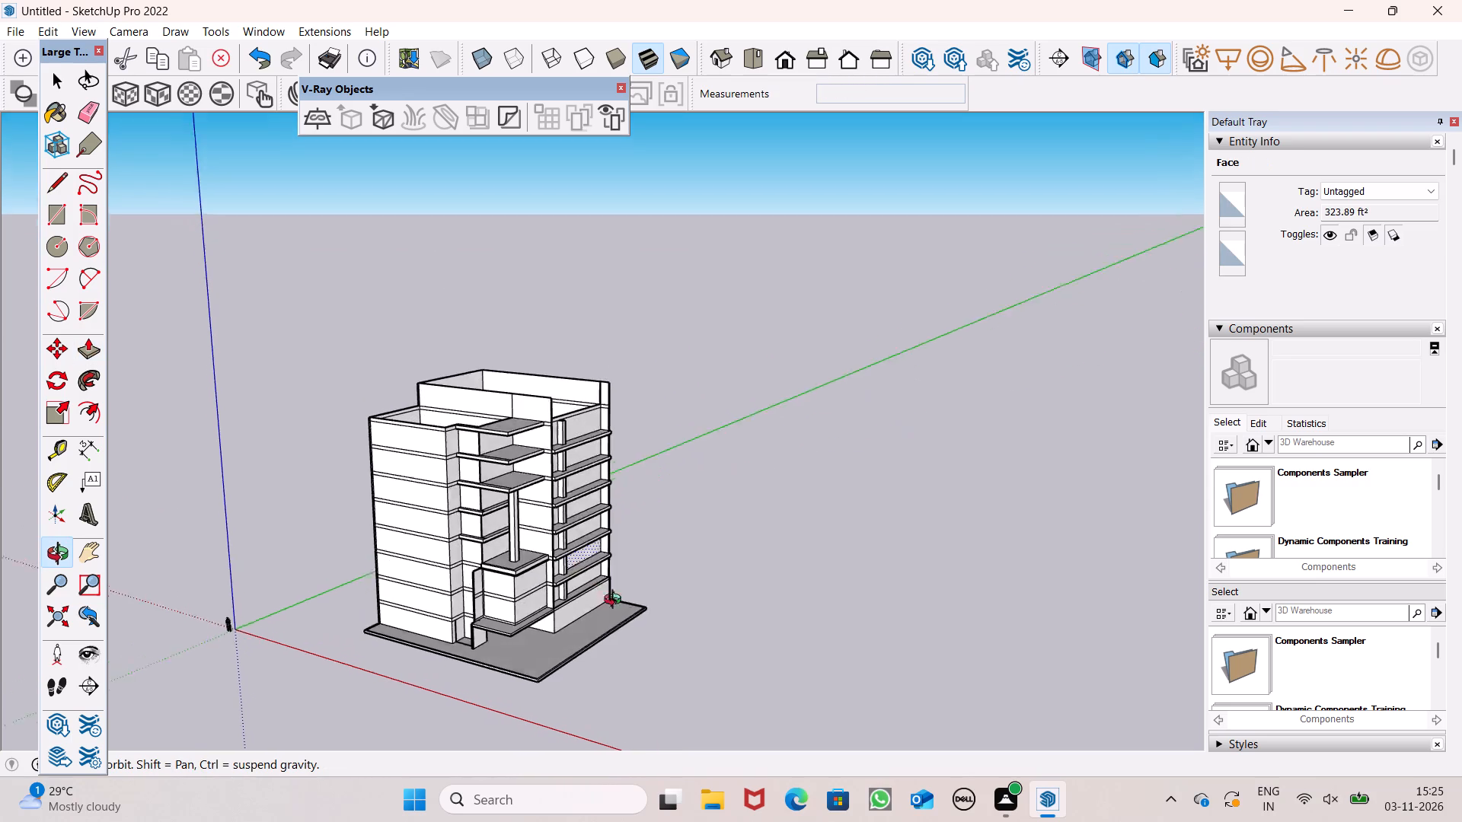
{"action": "middle_click_drag", "start_coordinate": [616, 601], "coordinate": [701, 667]}
Push/Pull the column's side face nearest the narrow ledges outward about 1' 9 3/16".
{"action": "scroll", "coordinate": [474, 560], "scroll_direction": "up", "scroll_amount": 8}
{"action": "middle_click_drag", "start_coordinate": [531, 589], "coordinate": [574, 506]}
{"action": "scroll", "coordinate": [573, 506], "scroll_direction": "up", "scroll_amount": 1}
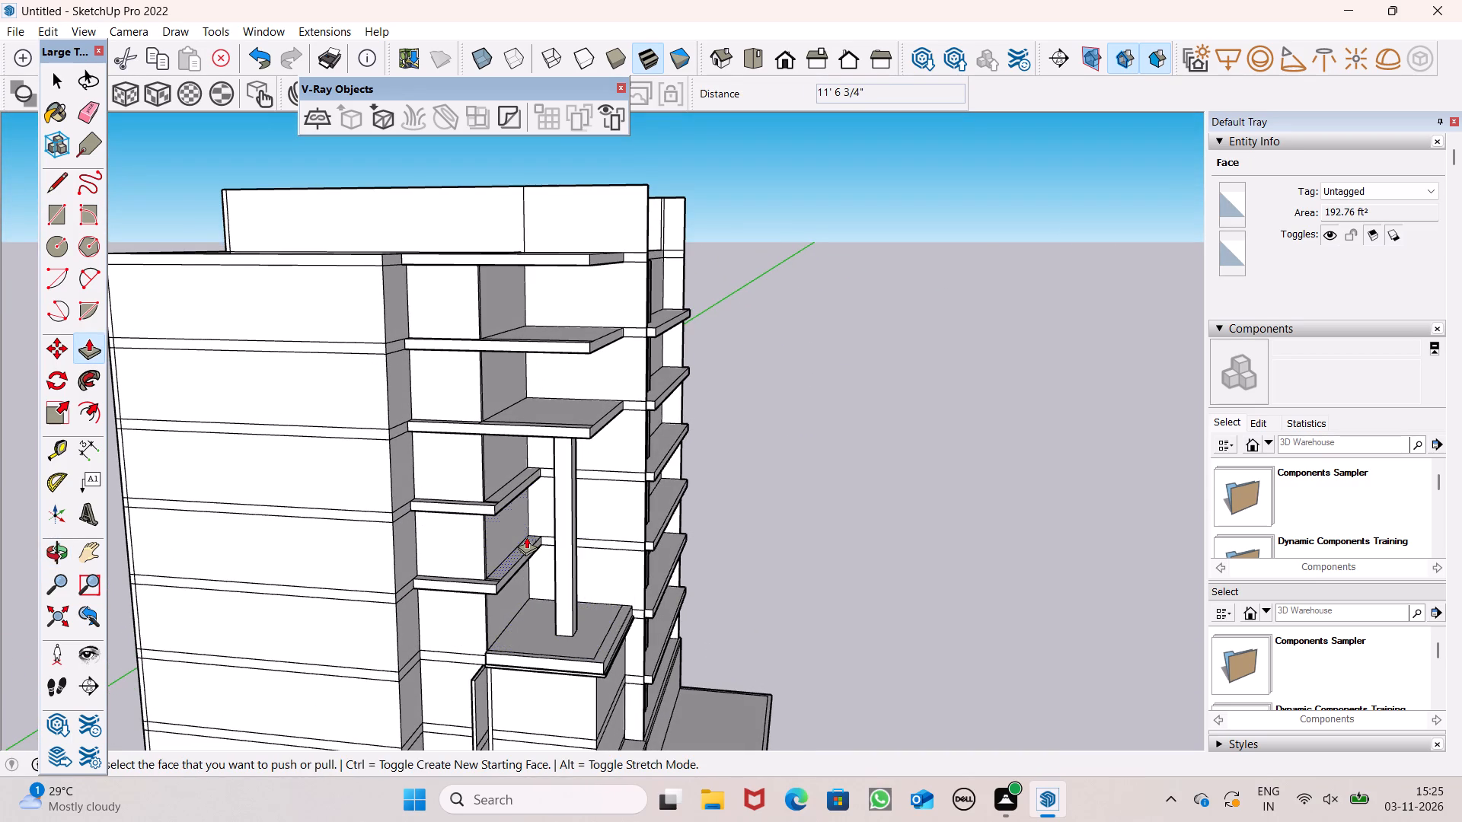
{"action": "middle_click_drag", "start_coordinate": [543, 545], "coordinate": [549, 557]}
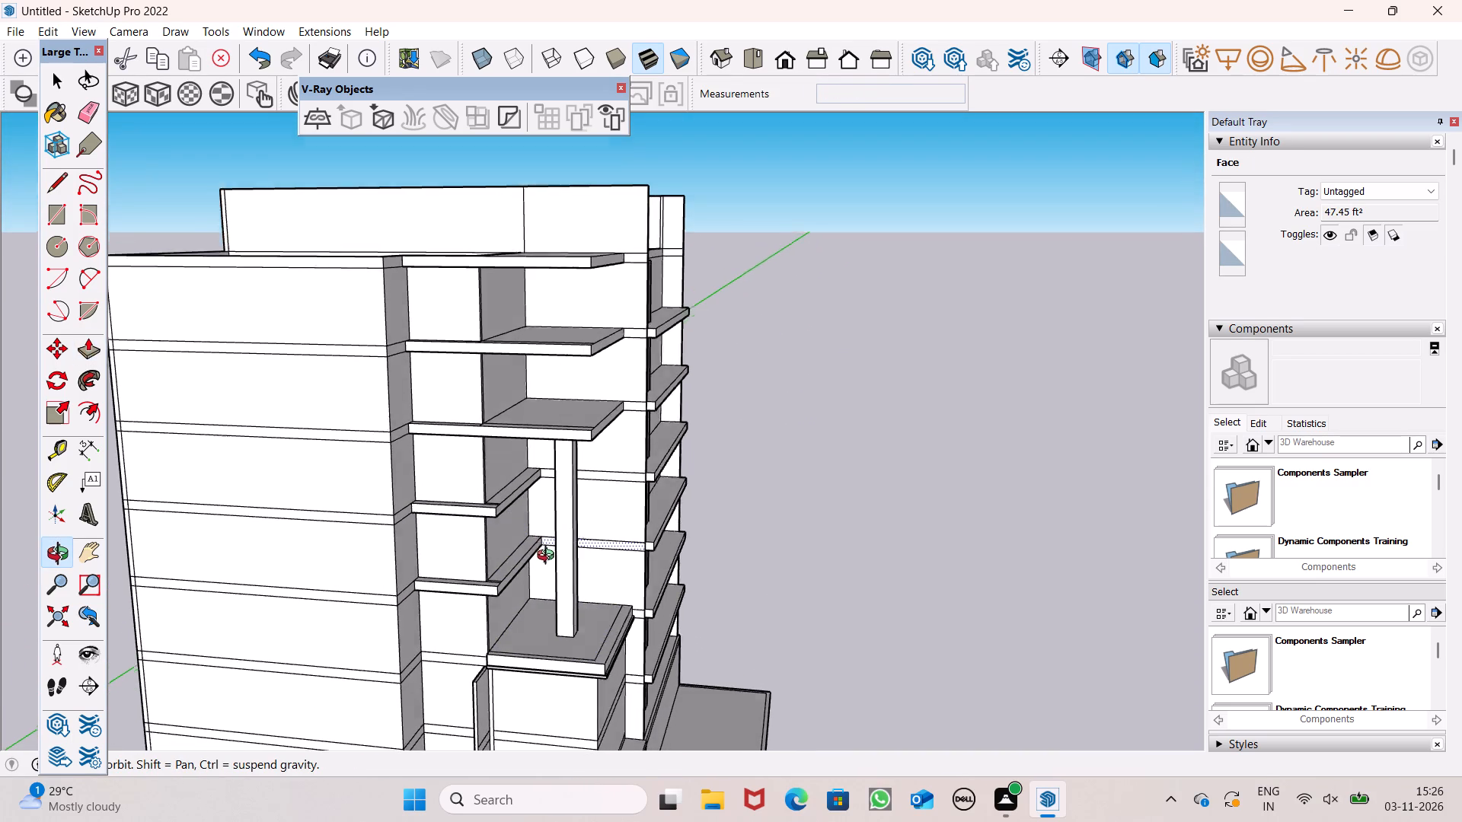
{"action": "middle_click_drag", "start_coordinate": [549, 557], "coordinate": [575, 602]}
{"action": "scroll", "coordinate": [564, 619], "scroll_direction": "up", "scroll_amount": 9}
{"action": "scroll", "coordinate": [568, 591], "scroll_direction": "down", "scroll_amount": 3}
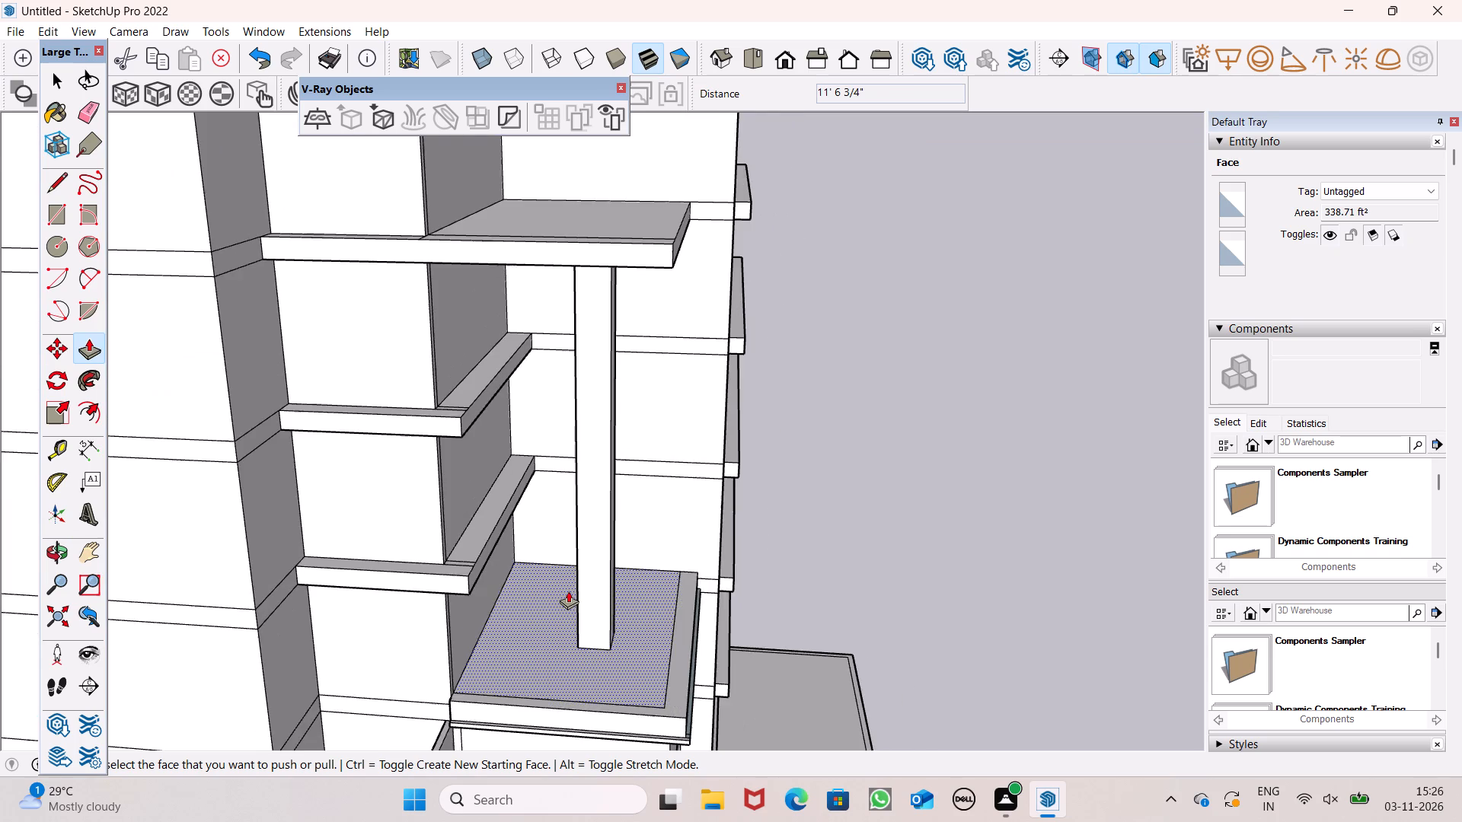
{"action": "middle_click_drag", "start_coordinate": [534, 610], "coordinate": [650, 647]}
{"action": "scroll", "coordinate": [651, 647], "scroll_direction": "up", "scroll_amount": 6}
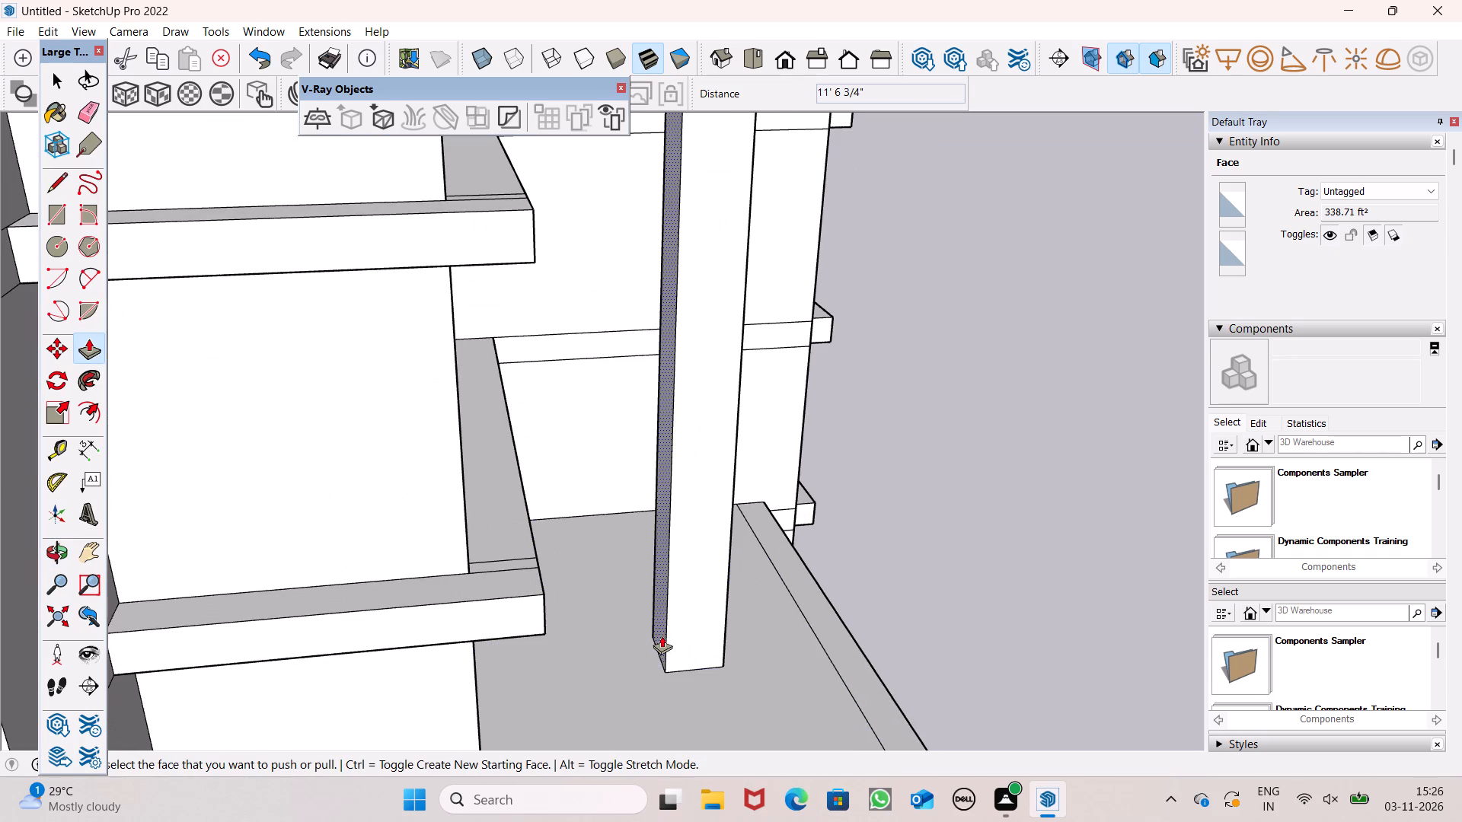
{"action": "left_click_drag", "start_coordinate": [662, 636], "coordinate": [623, 648]}
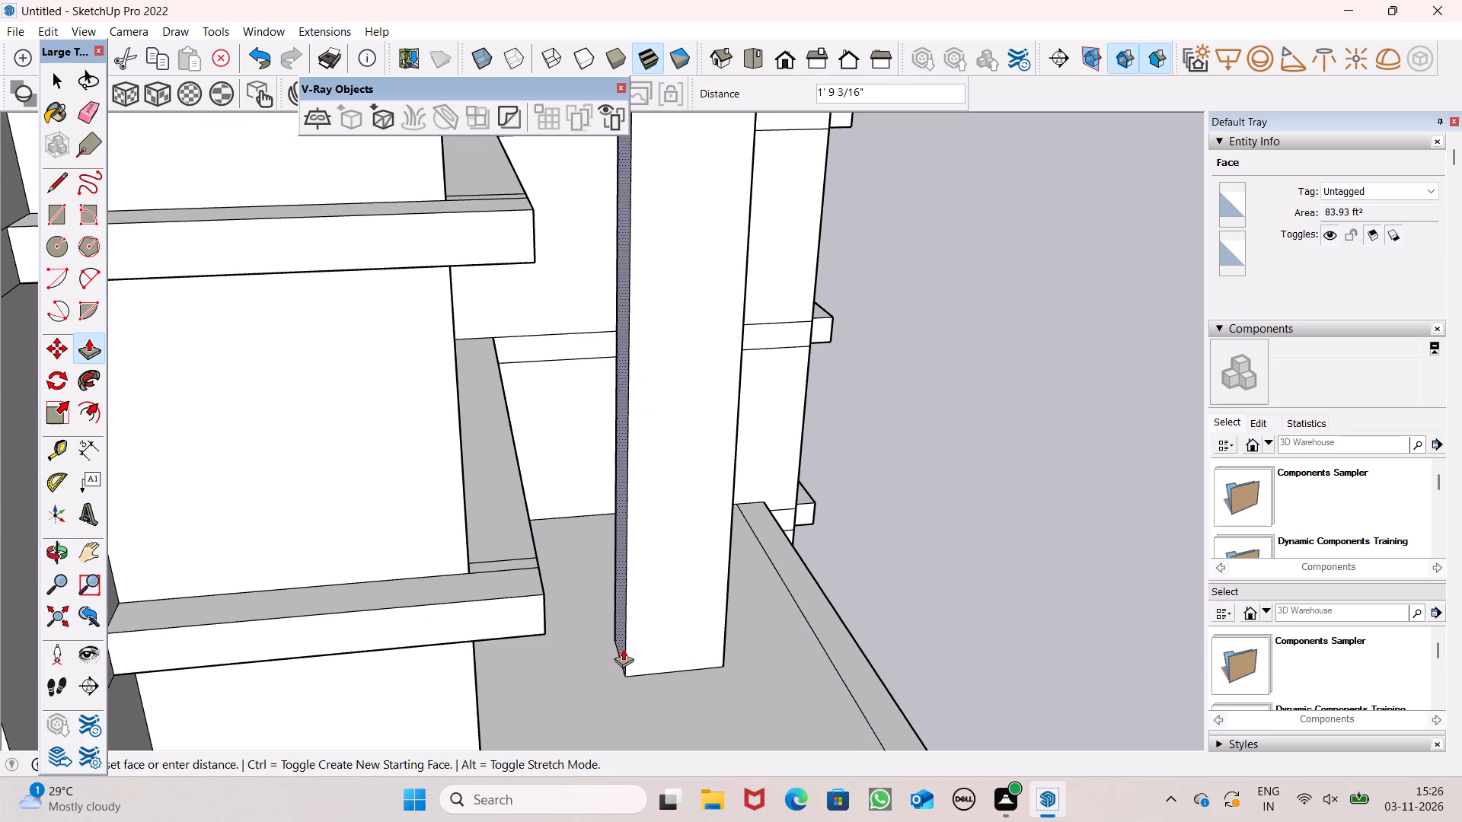
{"action": "left_click_drag", "start_coordinate": [623, 648], "coordinate": [622, 648]}
Push/Pull the column's opposite side face, away from the narrow ledges, inward 2'.
{"action": "scroll", "coordinate": [630, 607], "scroll_direction": "down", "scroll_amount": 4}
{"action": "middle_click_drag", "start_coordinate": [704, 610], "coordinate": [416, 607]}
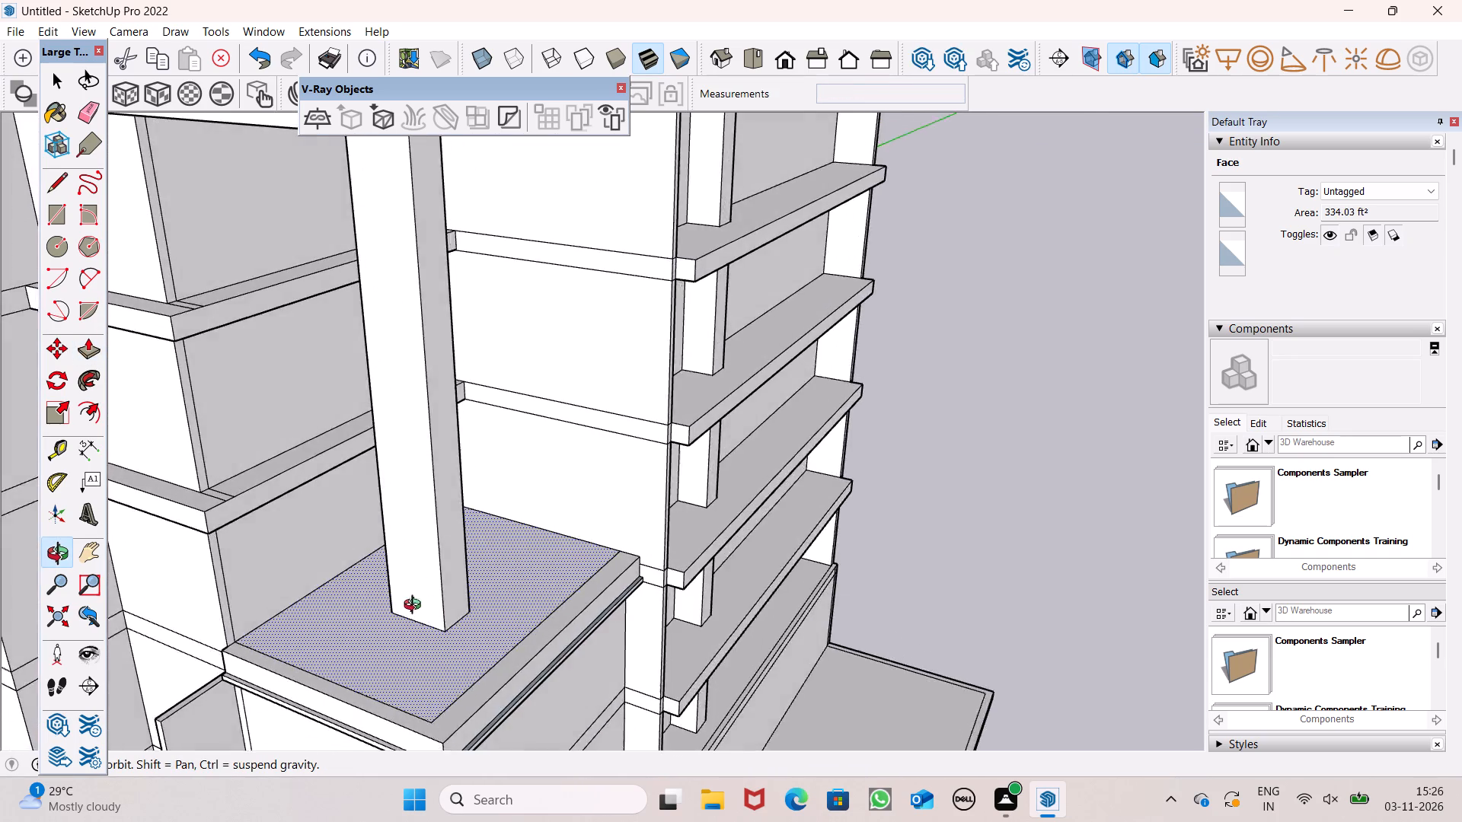
{"action": "middle_click_drag", "start_coordinate": [416, 607], "coordinate": [381, 607]}
{"action": "scroll", "coordinate": [416, 608], "scroll_direction": "up", "scroll_amount": 6}
{"action": "left_click_drag", "start_coordinate": [415, 608], "coordinate": [378, 586]}
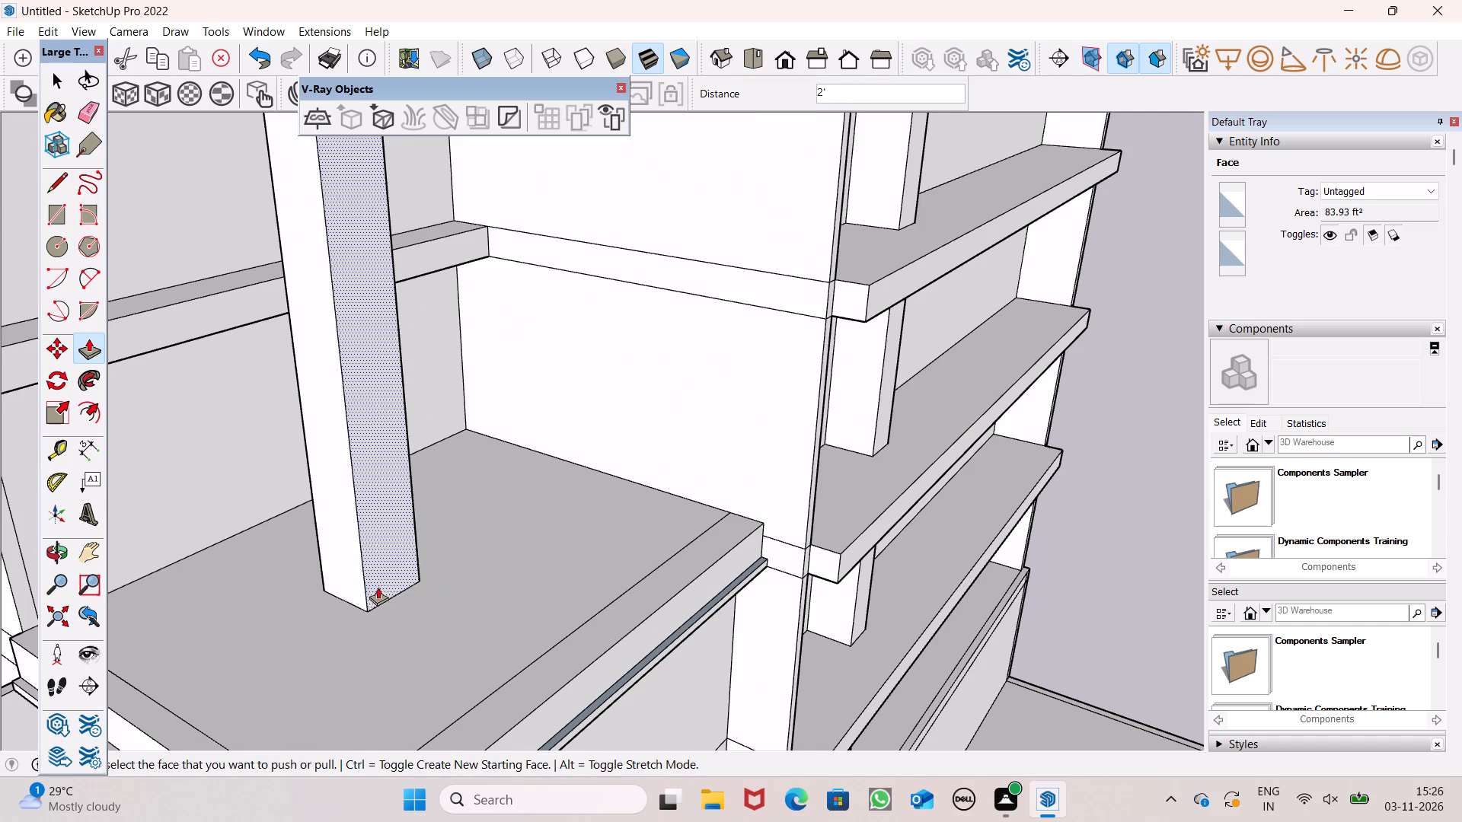
Push/Pull the column's adjacent front face slightly inward to trim its thickness.
{"action": "scroll", "coordinate": [432, 538], "scroll_direction": "down", "scroll_amount": 6}
{"action": "scroll", "coordinate": [445, 477], "scroll_direction": "down", "scroll_amount": 4}
{"action": "middle_click_drag", "start_coordinate": [324, 486], "coordinate": [413, 406]}
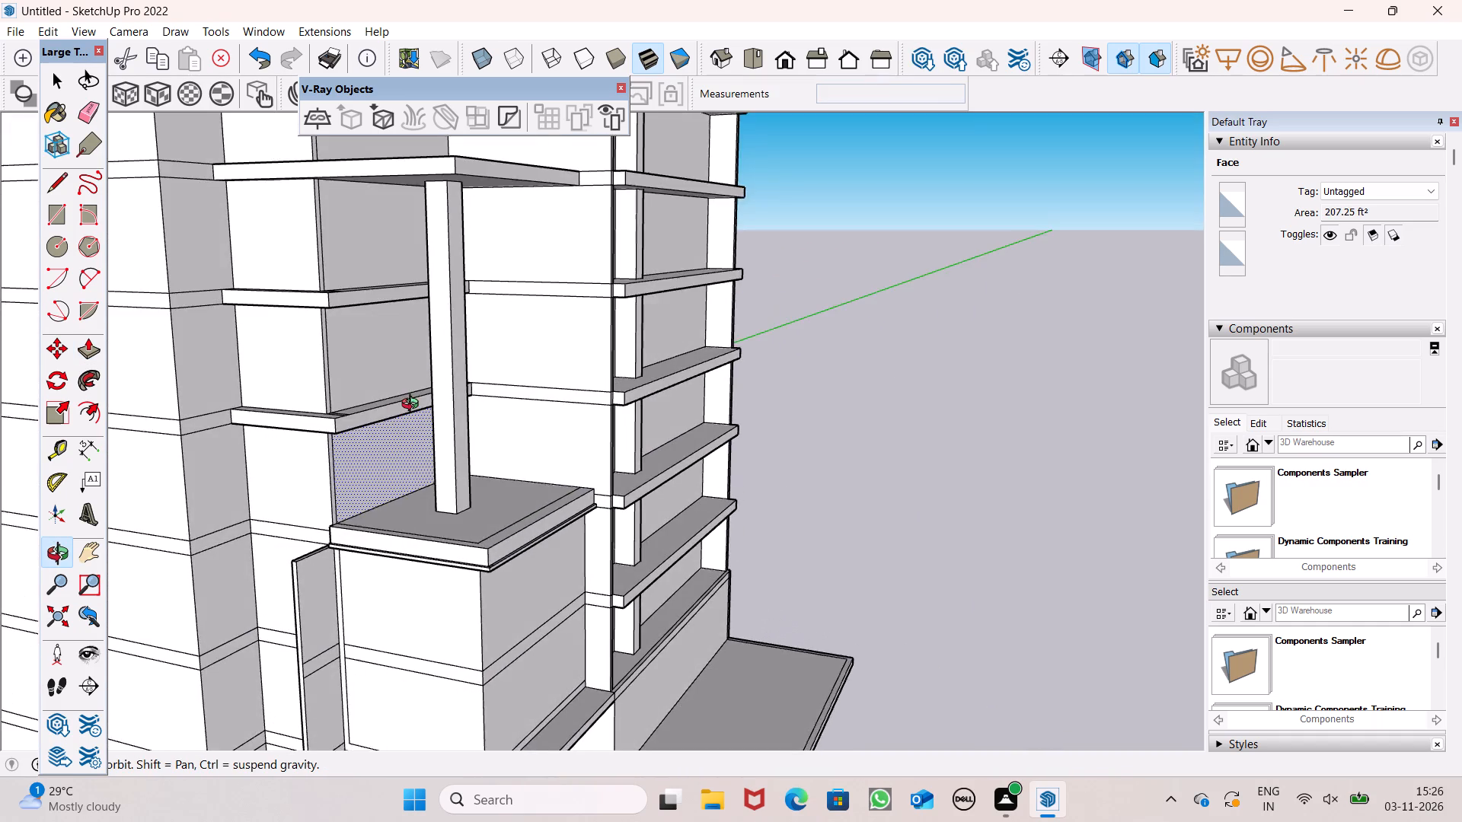
{"action": "middle_click_drag", "start_coordinate": [413, 406], "coordinate": [220, 518]}
{"action": "scroll", "coordinate": [324, 476], "scroll_direction": "up", "scroll_amount": 3}
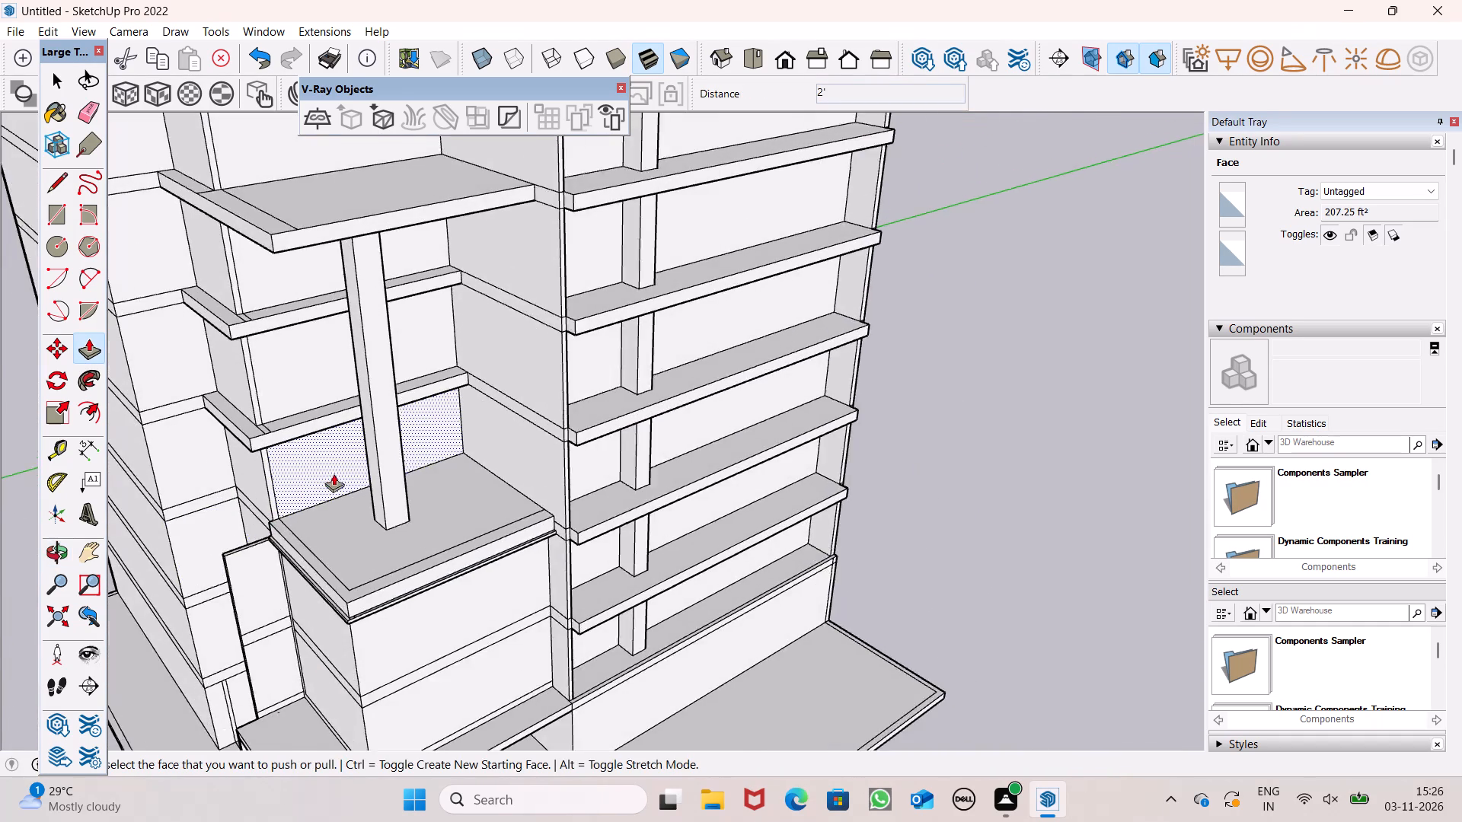
{"action": "scroll", "coordinate": [334, 473], "scroll_direction": "up", "scroll_amount": 2}
{"action": "left_click_drag", "start_coordinate": [399, 476], "coordinate": [405, 467]}
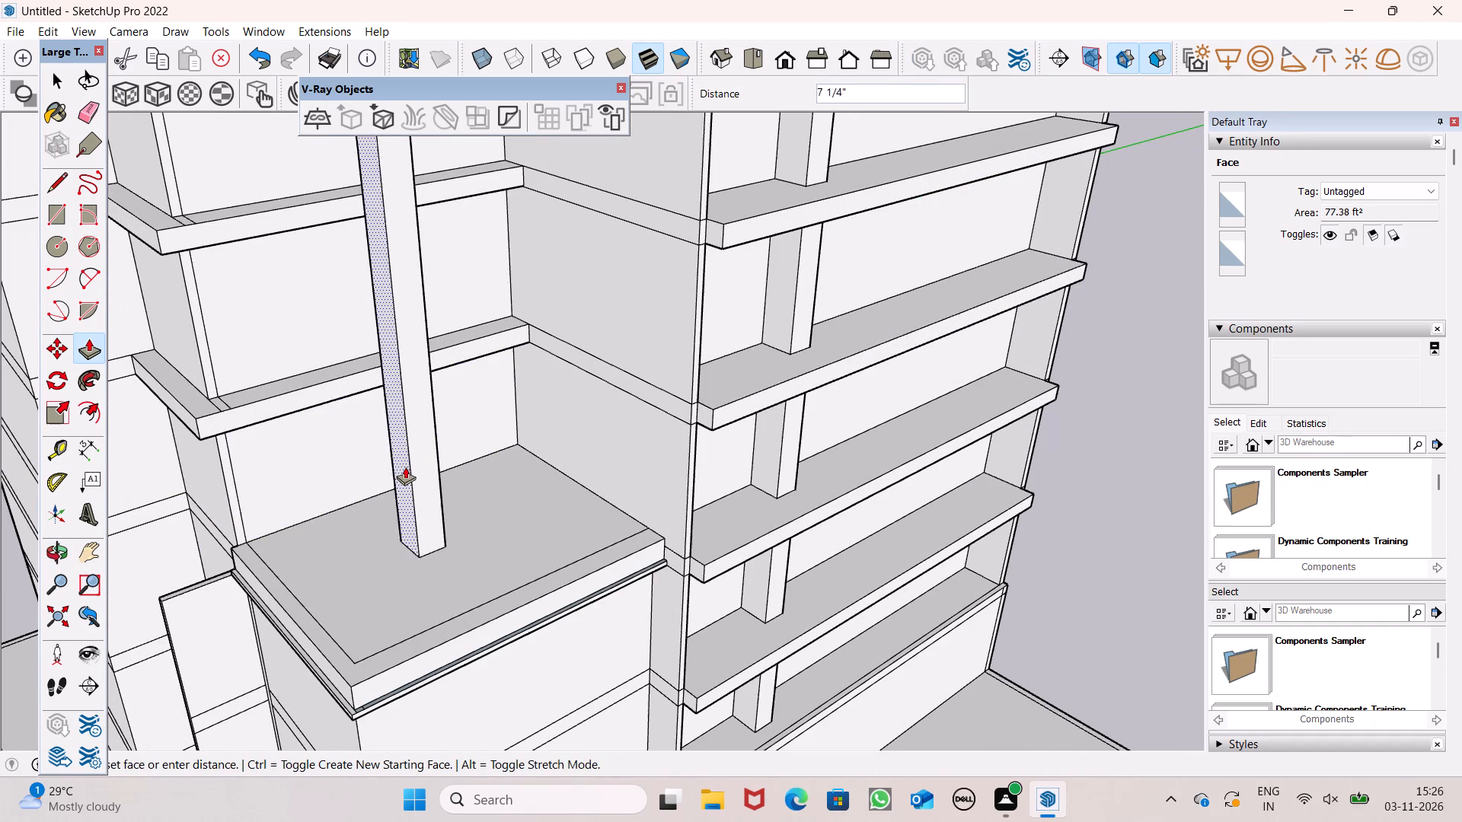
{"action": "left_click_drag", "start_coordinate": [405, 467], "coordinate": [401, 470]}
Push/Pull the lower narrow ledge's long edge face outward to the column's near side.
{"action": "left_click_drag", "start_coordinate": [314, 398], "coordinate": [360, 414]}
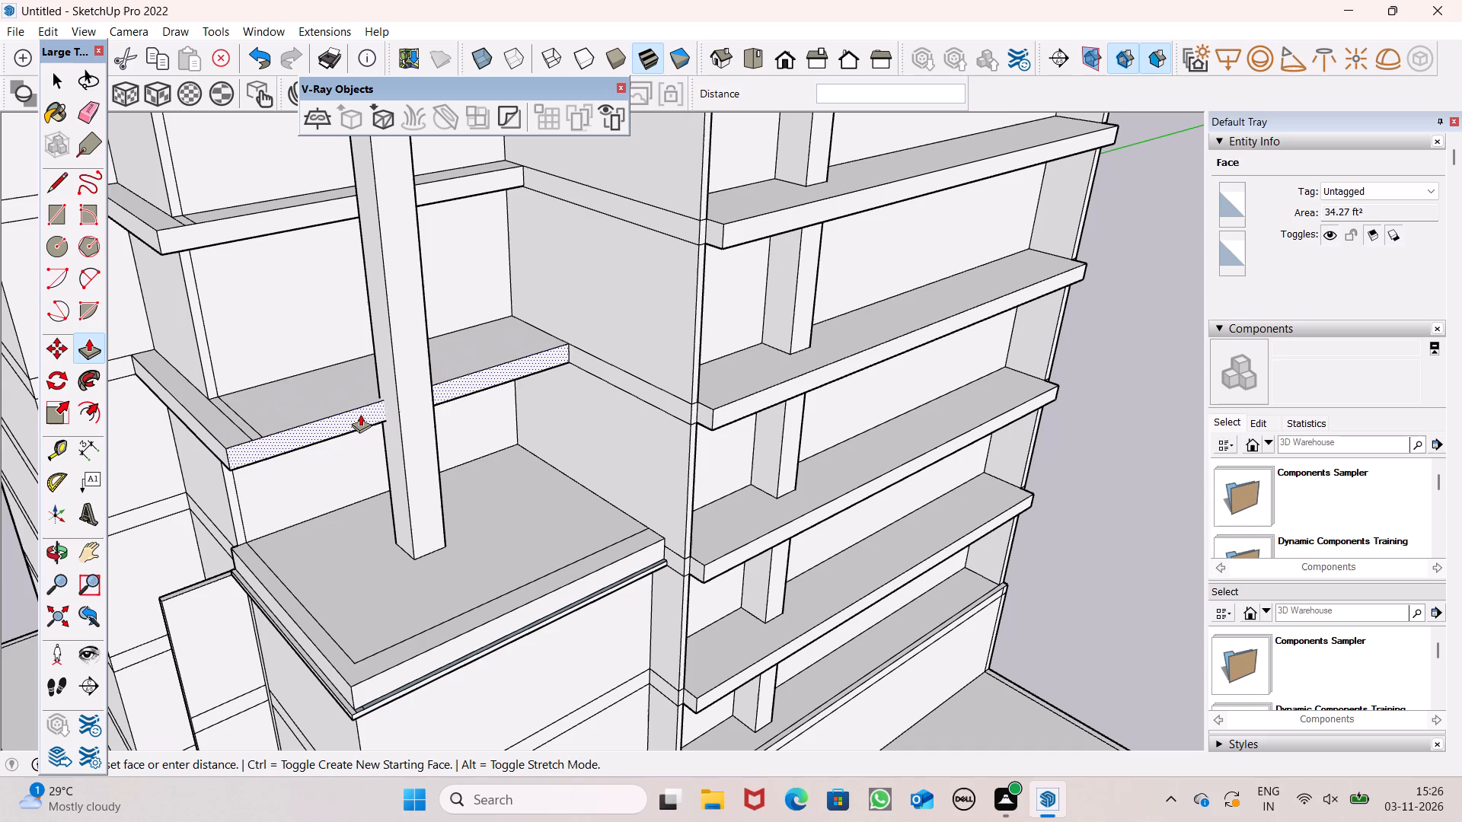
{"action": "left_click_drag", "start_coordinate": [360, 414], "coordinate": [377, 385]}
Push/Pull the upper narrow ledge's long edge face outward about 4' 3 7/16" to line up with the column's near side.
{"action": "scroll", "coordinate": [356, 400], "scroll_direction": "down", "scroll_amount": 5}
{"action": "middle_click_drag", "start_coordinate": [313, 444], "coordinate": [365, 408]}
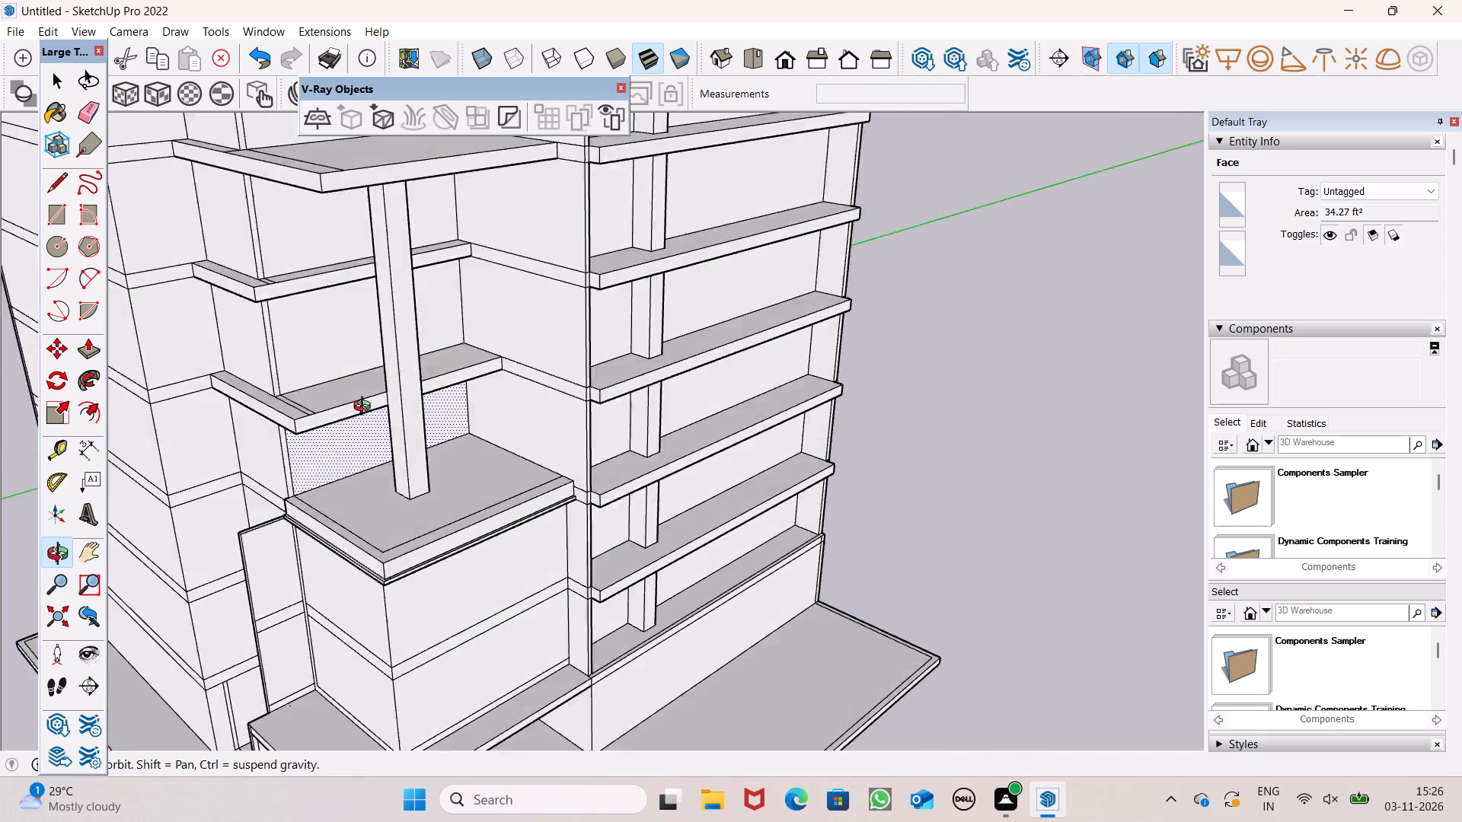
{"action": "middle_click_drag", "start_coordinate": [365, 408], "coordinate": [653, 413]}
{"action": "scroll", "coordinate": [630, 393], "scroll_direction": "up", "scroll_amount": 7}
{"action": "left_click_drag", "start_coordinate": [403, 295], "coordinate": [504, 310]}
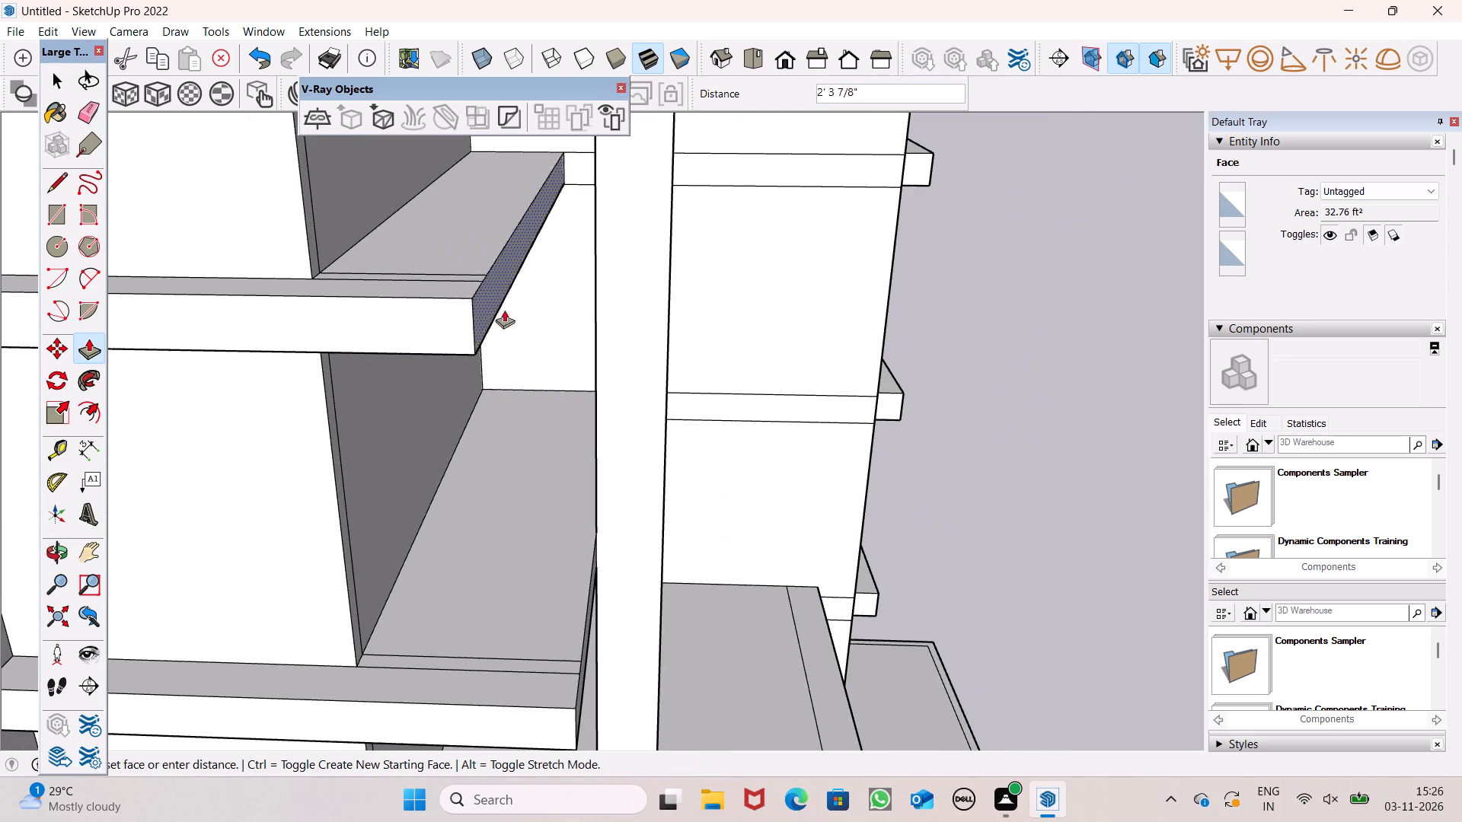
{"action": "left_click_drag", "start_coordinate": [504, 310], "coordinate": [596, 199]}
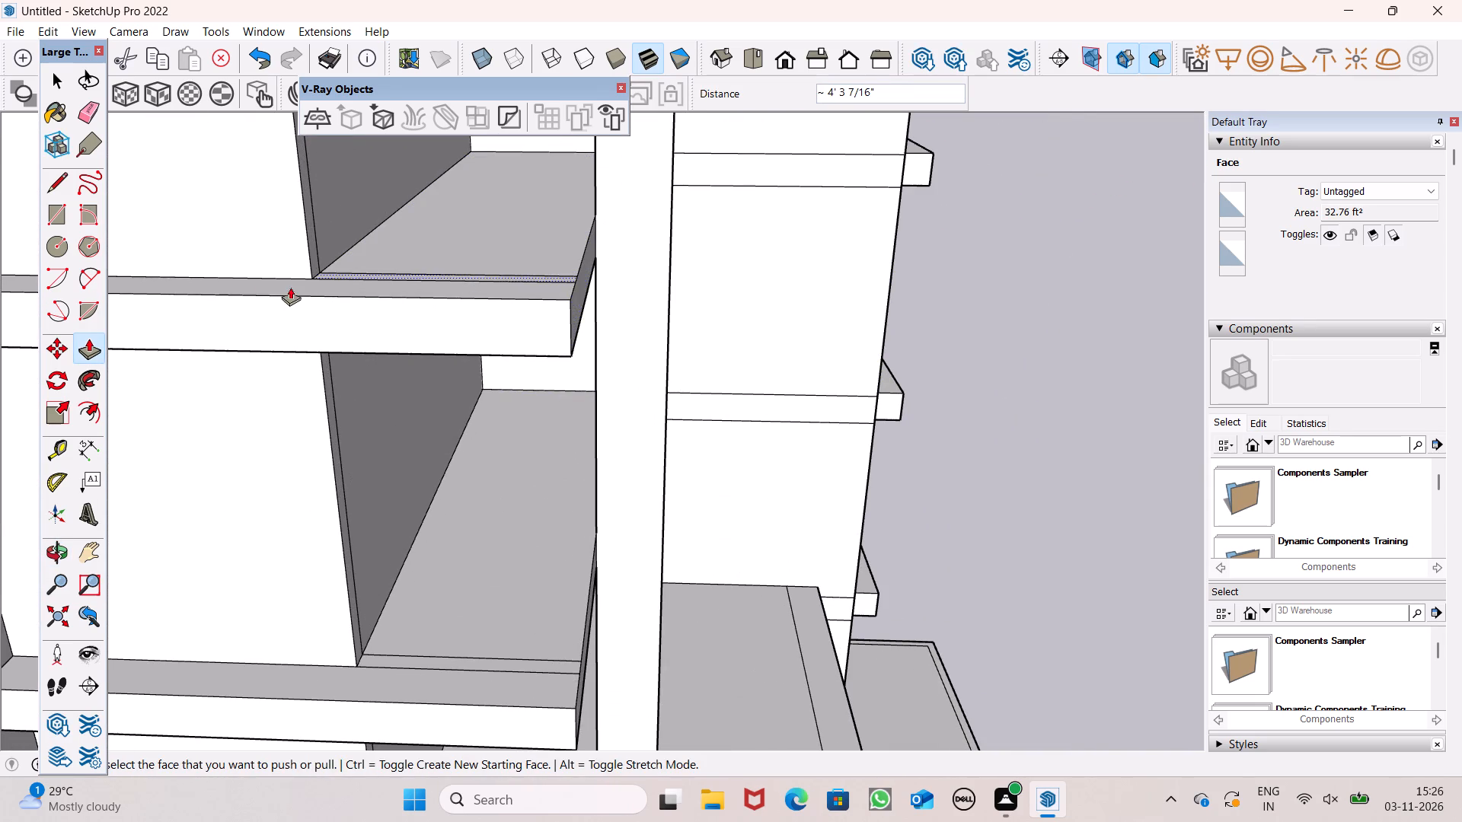
Erase the leftover seam lines on top of the extended upper ledge and along the adjoining recess wall.
{"action": "left_click", "coordinate": [88, 116]}
{"action": "middle_click_drag", "start_coordinate": [399, 267], "coordinate": [413, 307]}
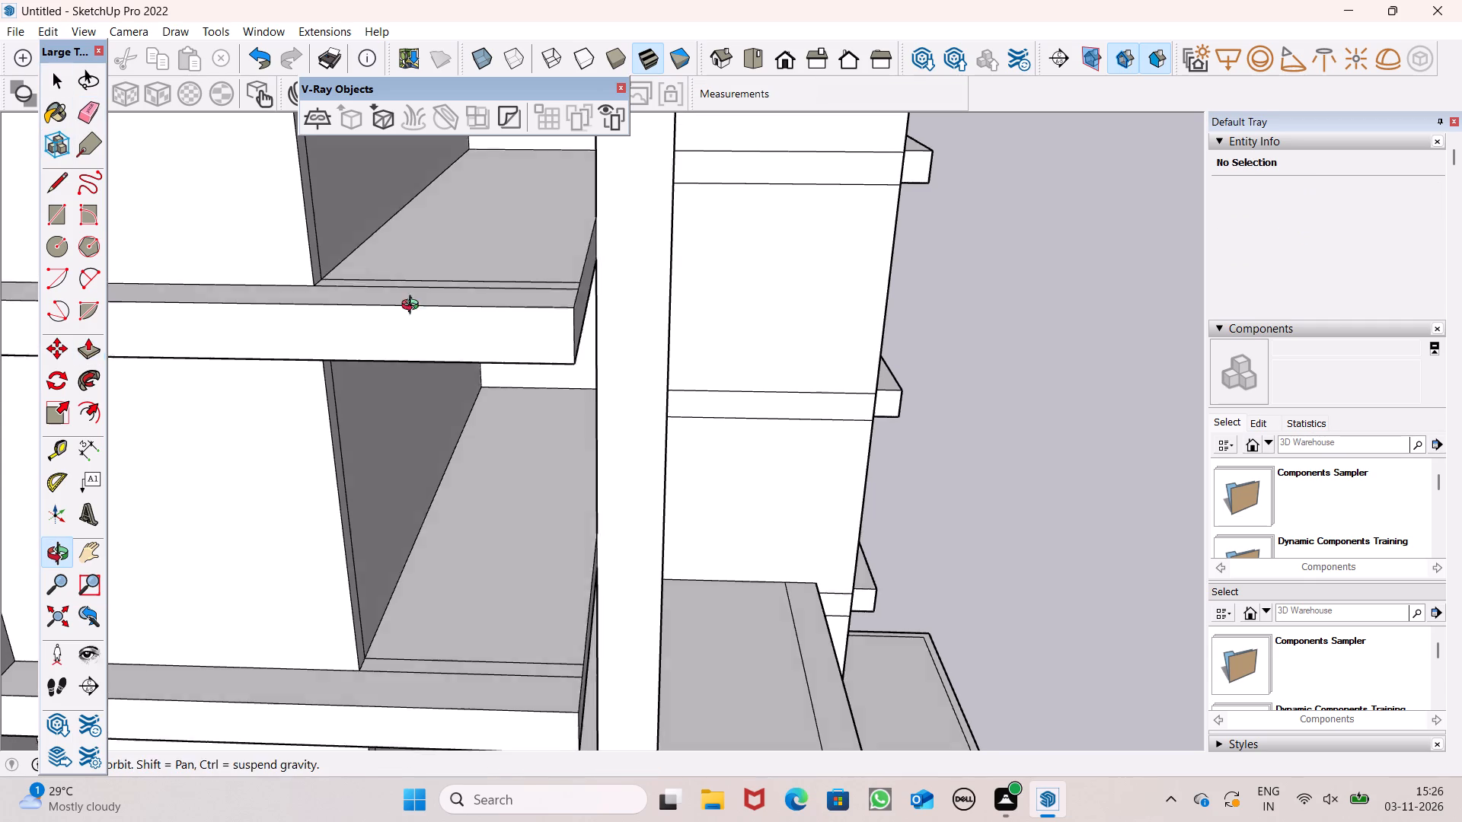
{"action": "middle_click_drag", "start_coordinate": [413, 307], "coordinate": [417, 324]}
{"action": "left_click_drag", "start_coordinate": [400, 379], "coordinate": [405, 351]}
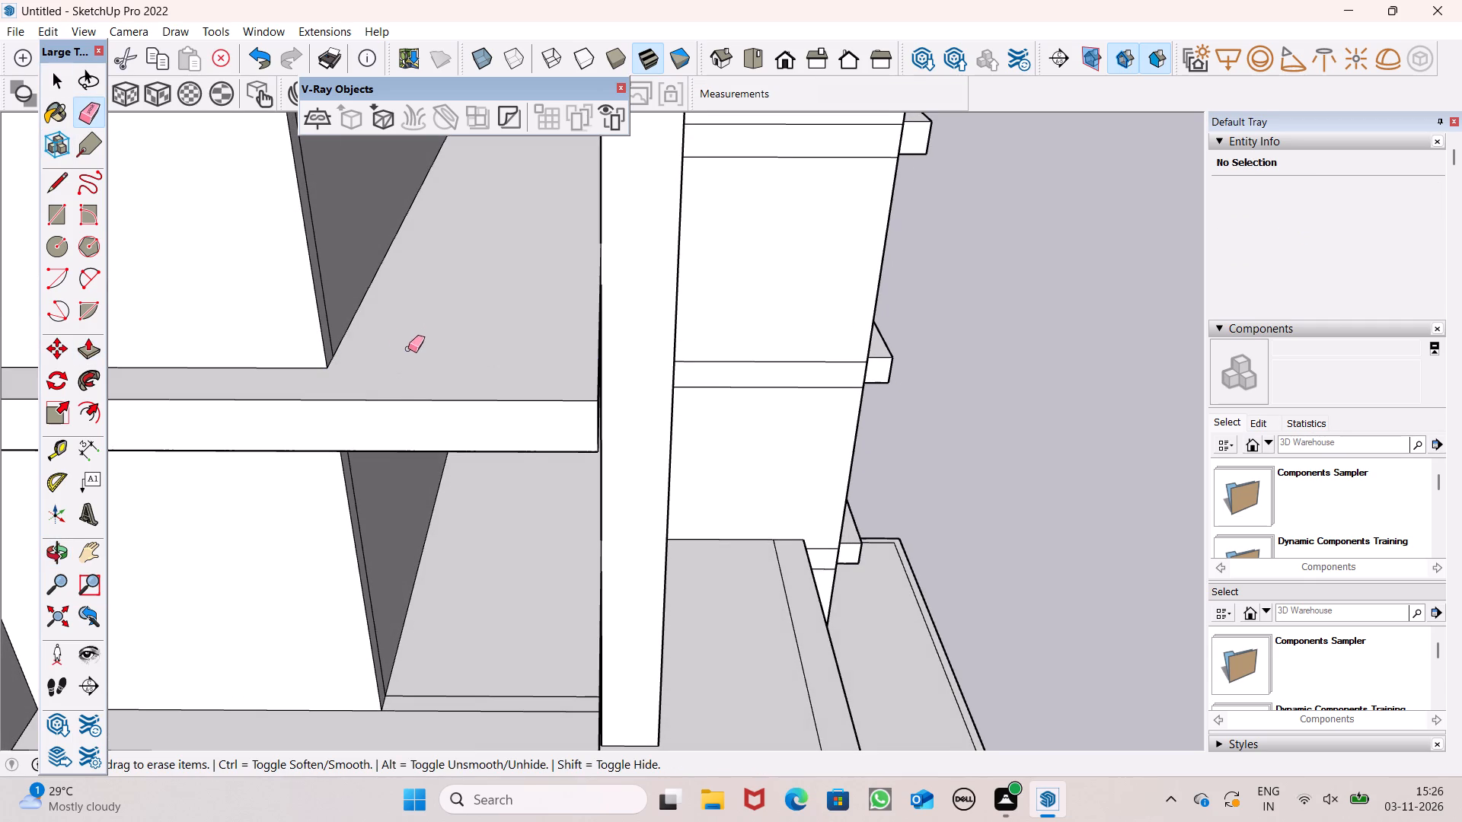
{"action": "left_click_drag", "start_coordinate": [324, 329], "coordinate": [330, 317]}
{"action": "scroll", "coordinate": [360, 313], "scroll_direction": "down", "scroll_amount": 5}
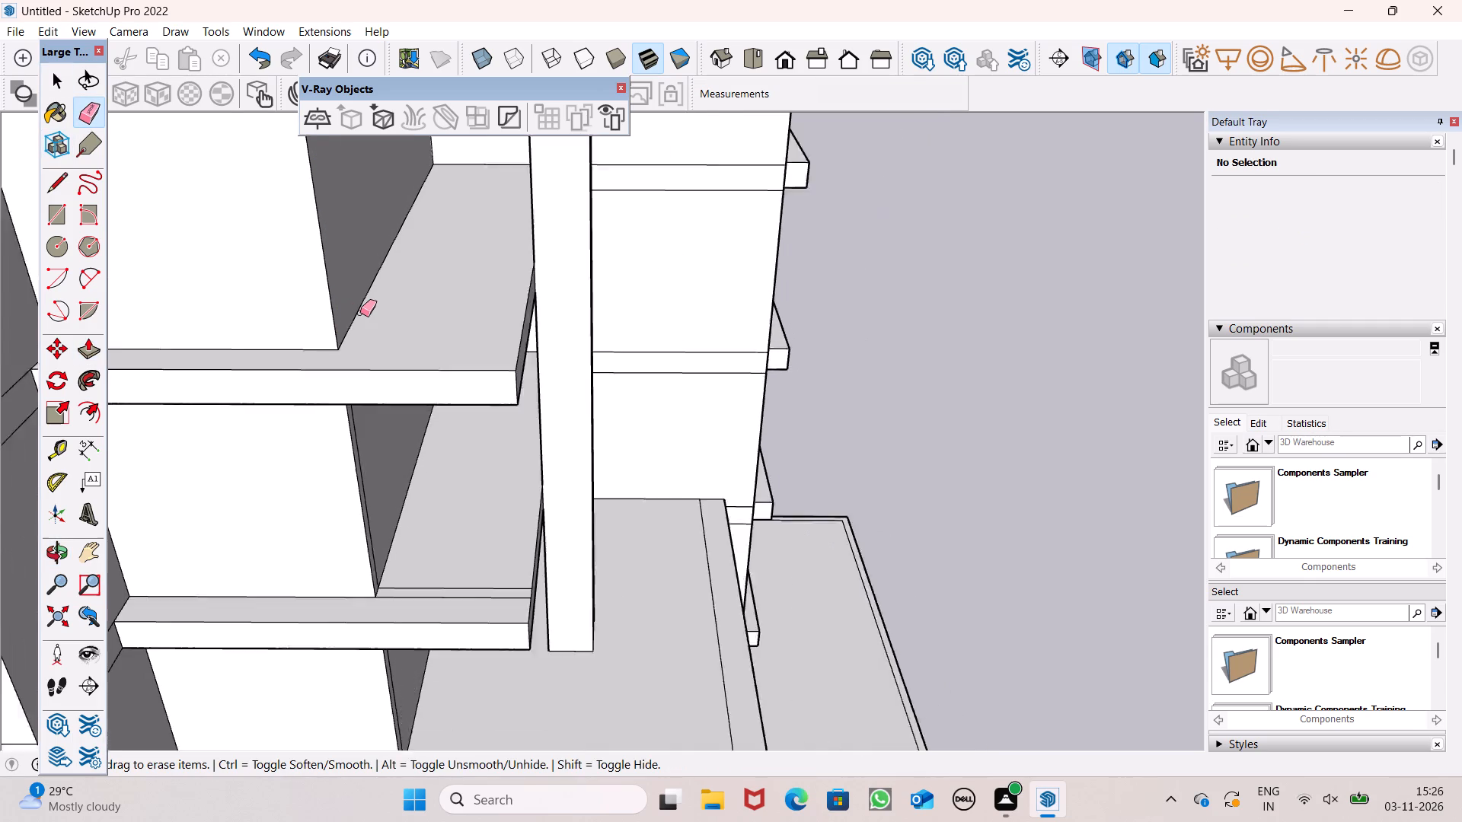
{"action": "scroll", "coordinate": [360, 313], "scroll_direction": "down", "scroll_amount": 1}
{"action": "middle_click_drag", "start_coordinate": [500, 377], "coordinate": [464, 365]}
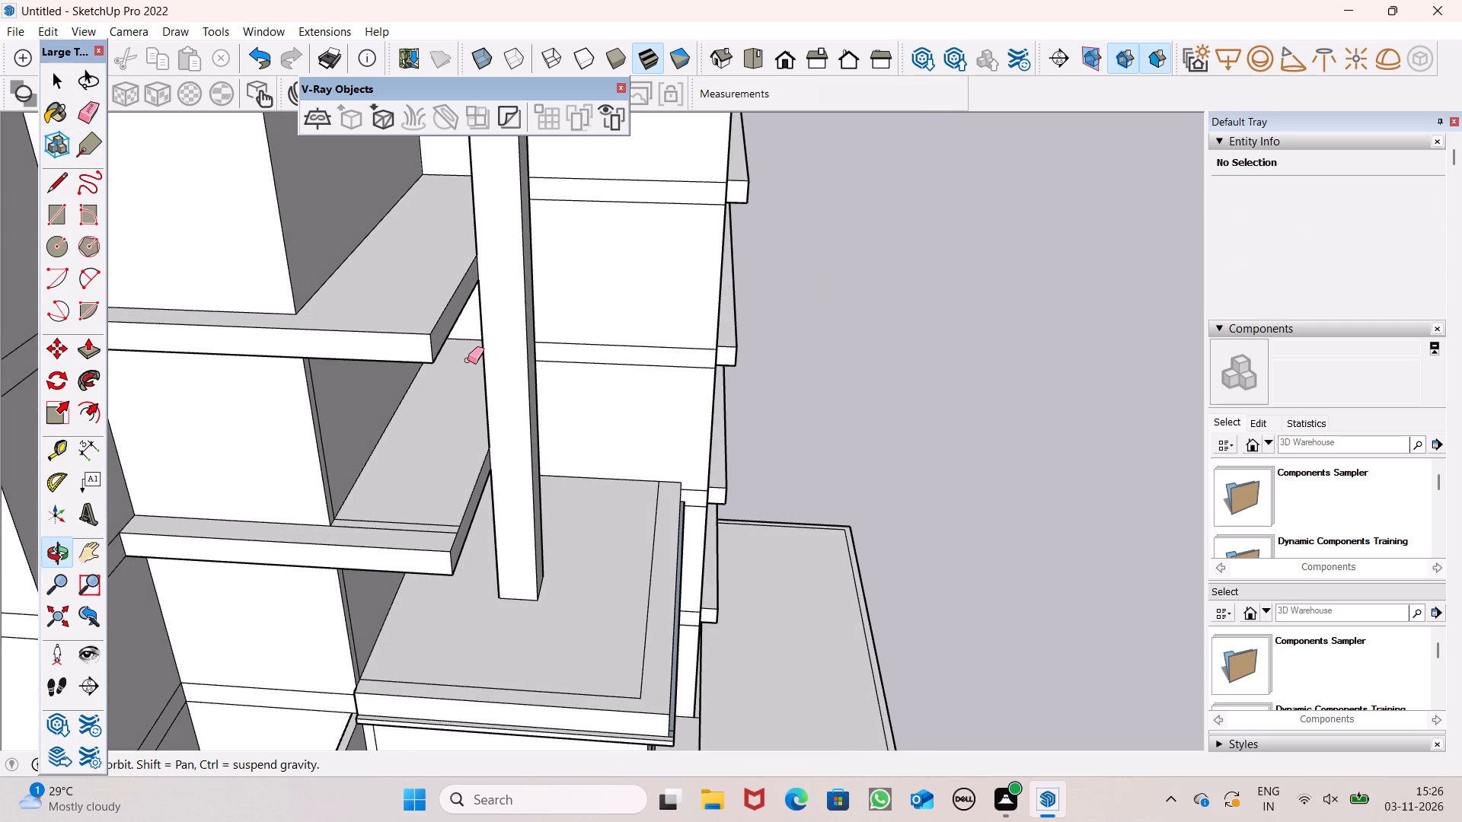
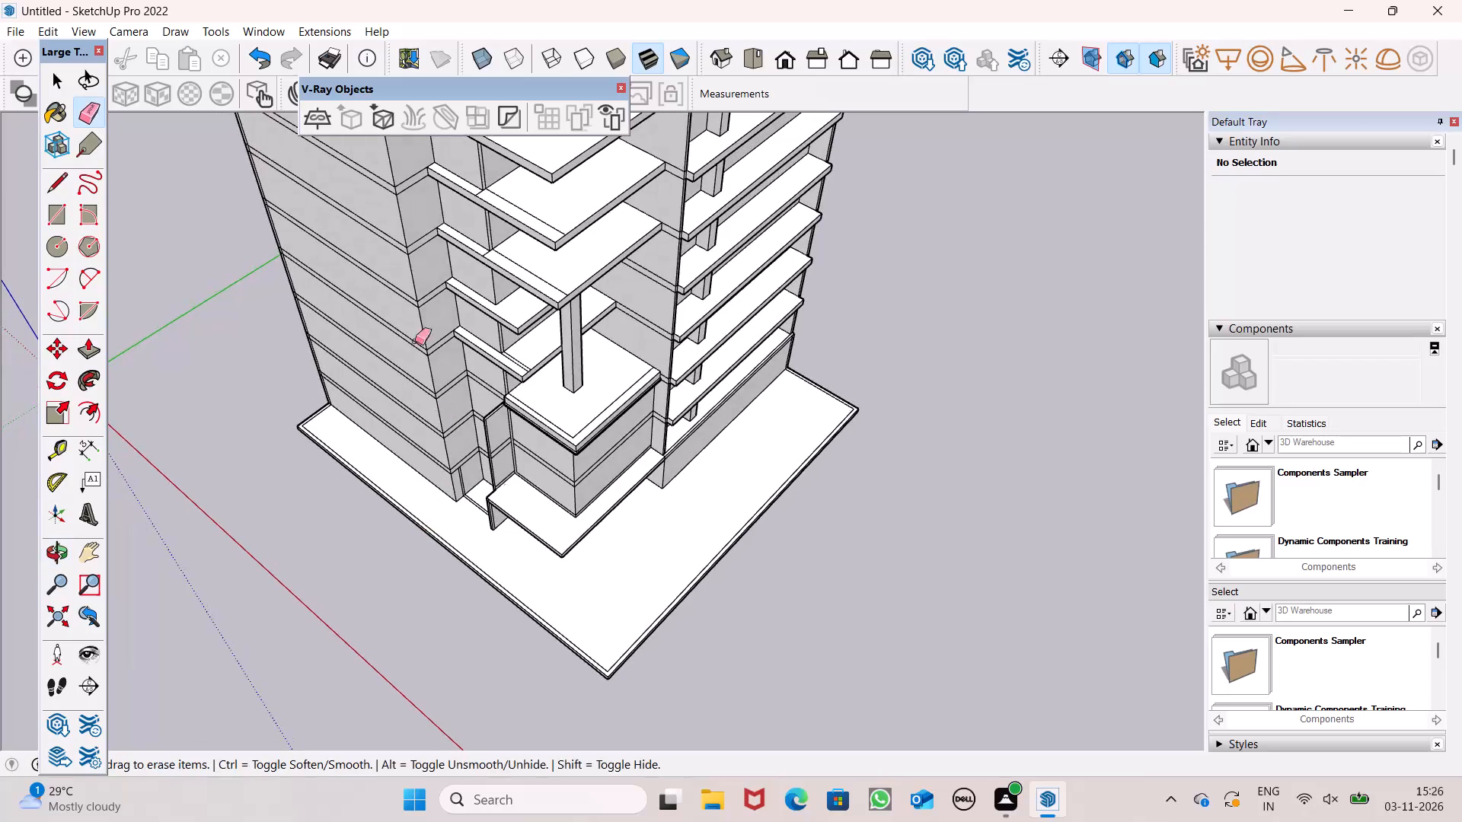
Examine the column, extended ledges, projecting slabs and open building top from several sides.
{"action": "middle_click_drag", "start_coordinate": [597, 336], "coordinate": [358, 0]}
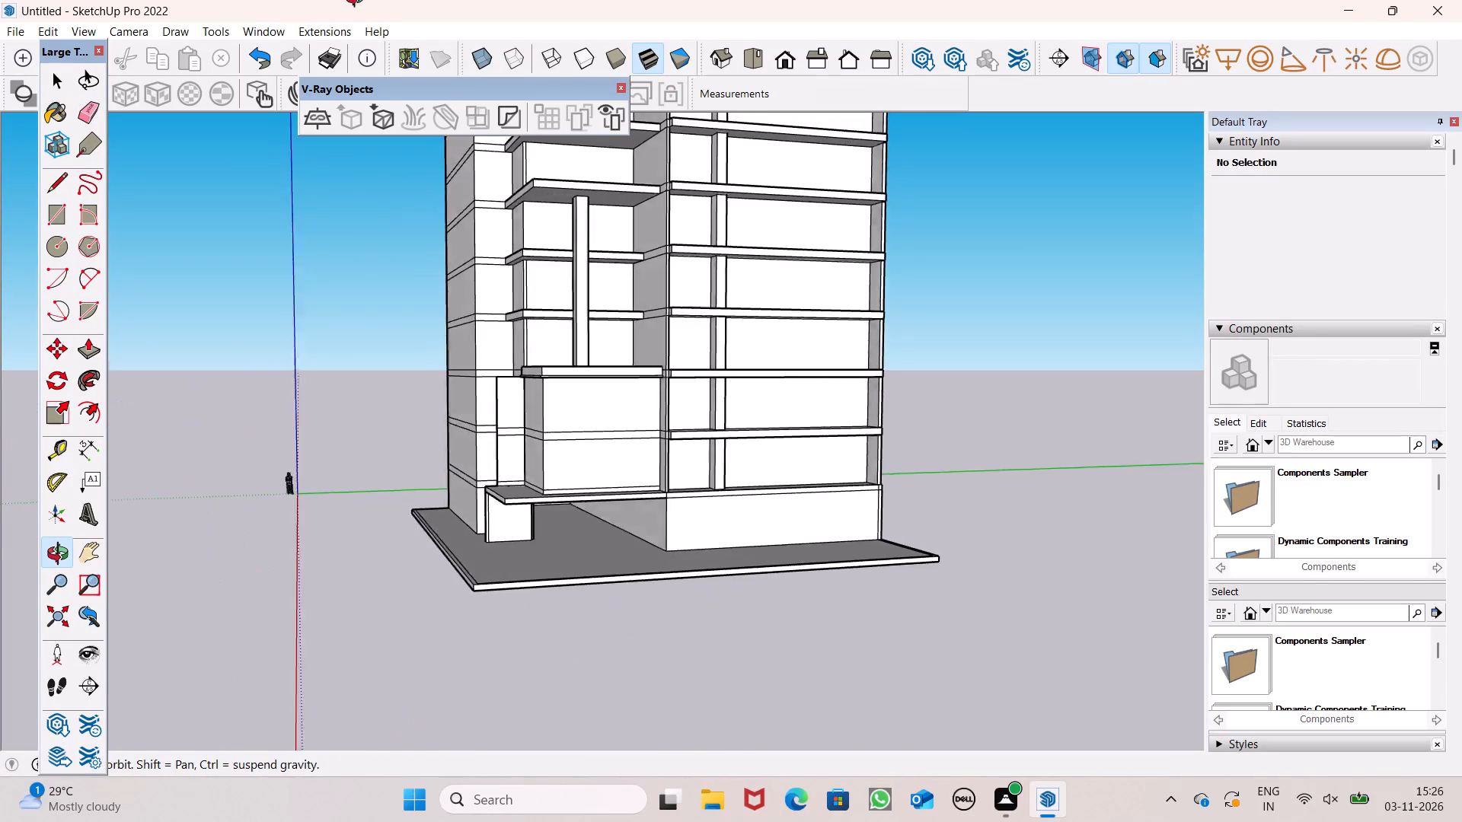
{"action": "middle_click_drag", "start_coordinate": [358, 0], "coordinate": [311, 0]}
{"action": "scroll", "coordinate": [311, 0], "scroll_direction": "up", "scroll_amount": 1}
{"action": "scroll", "coordinate": [557, 356], "scroll_direction": "down", "scroll_amount": 3}
{"action": "middle_click_drag", "start_coordinate": [552, 345], "coordinate": [843, 283]}
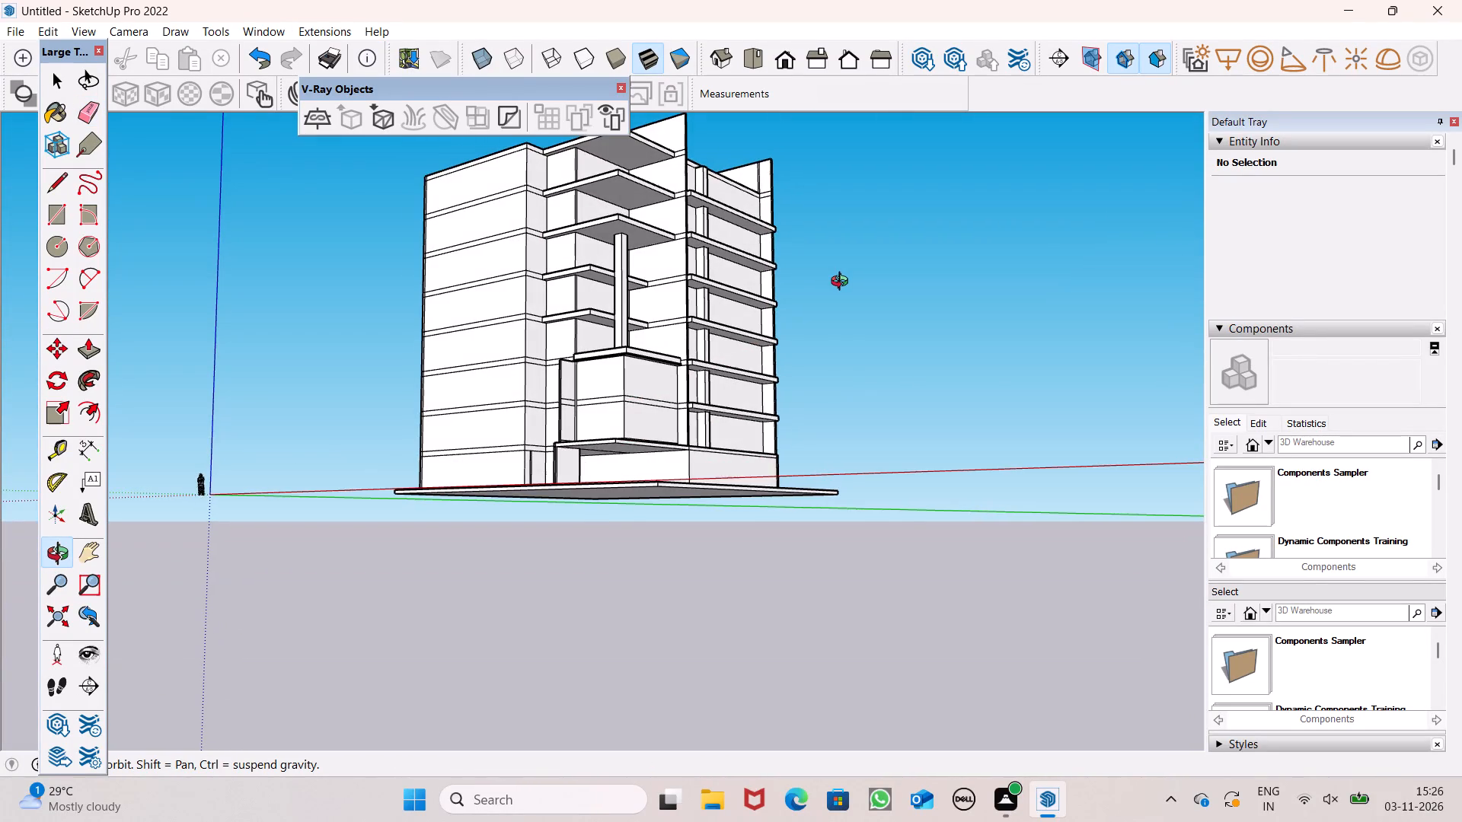
{"action": "middle_click_drag", "start_coordinate": [843, 283], "coordinate": [709, 528]}
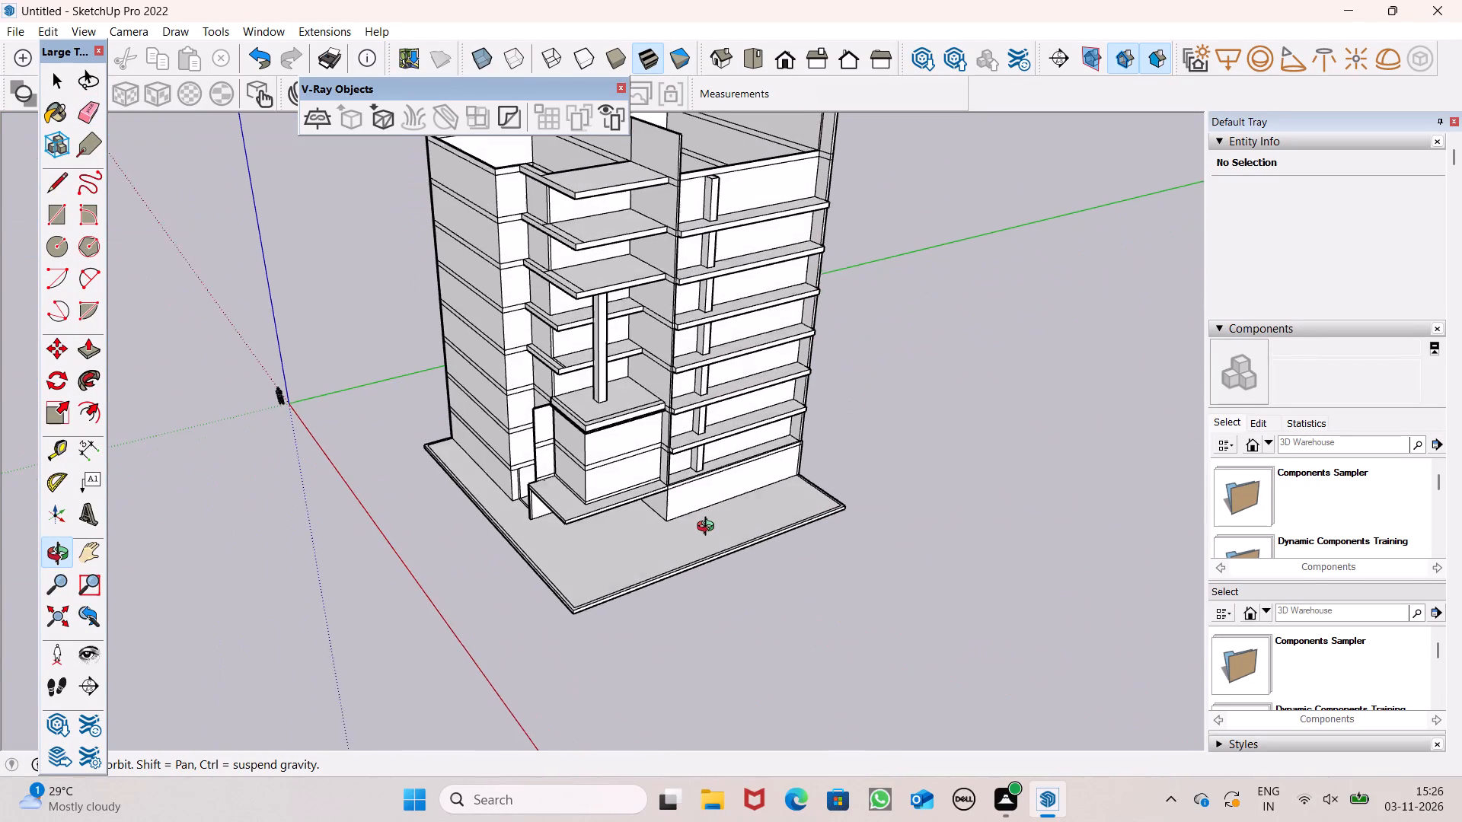
{"action": "middle_click_drag", "start_coordinate": [709, 528], "coordinate": [709, 532]}
{"action": "middle_click_drag", "start_coordinate": [650, 327], "coordinate": [730, 282]}
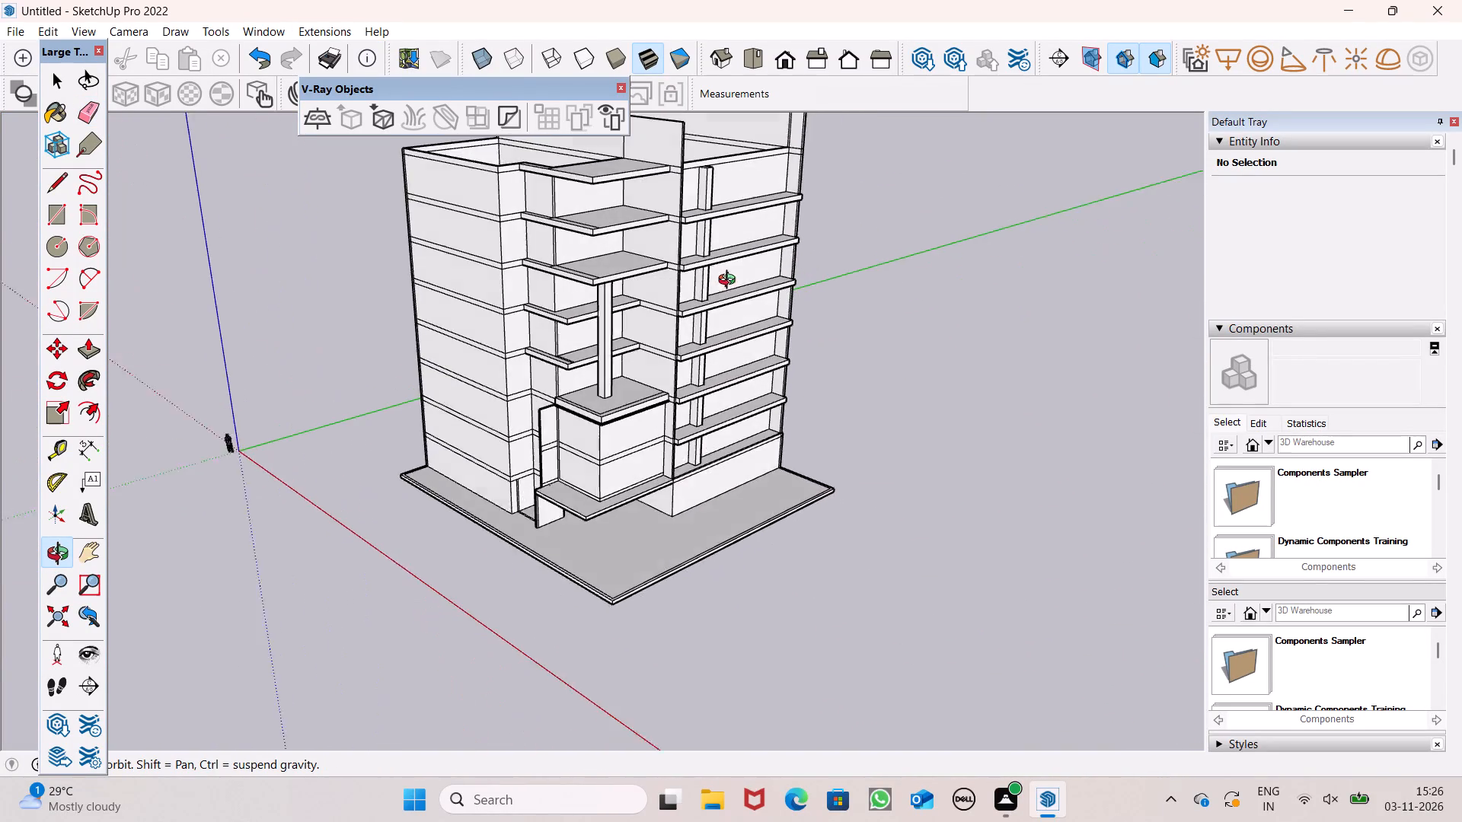
{"action": "middle_click_drag", "start_coordinate": [730, 282], "coordinate": [765, 345]}
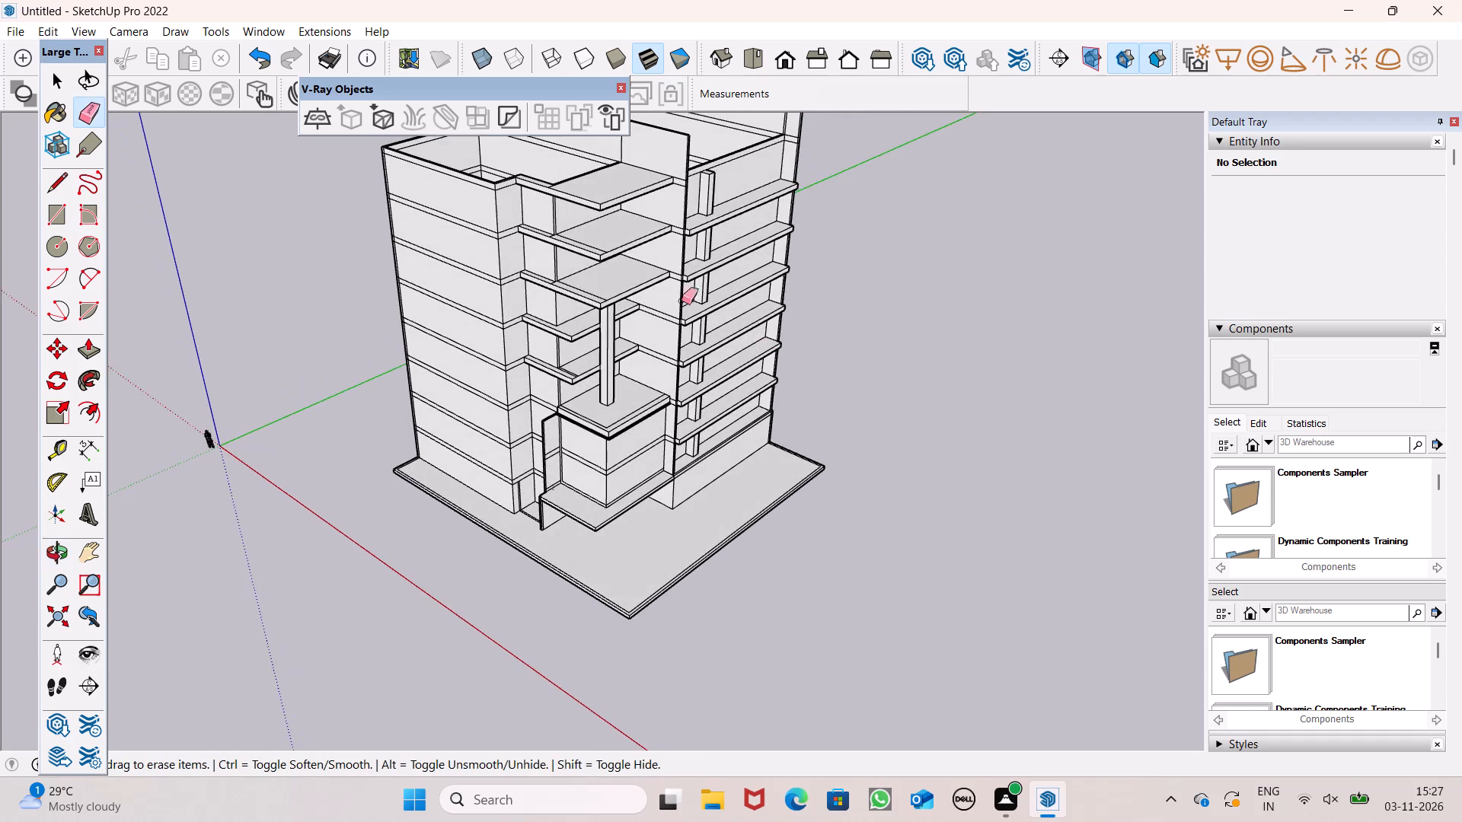
{"action": "scroll", "coordinate": [535, 260], "scroll_direction": "up", "scroll_amount": 8}
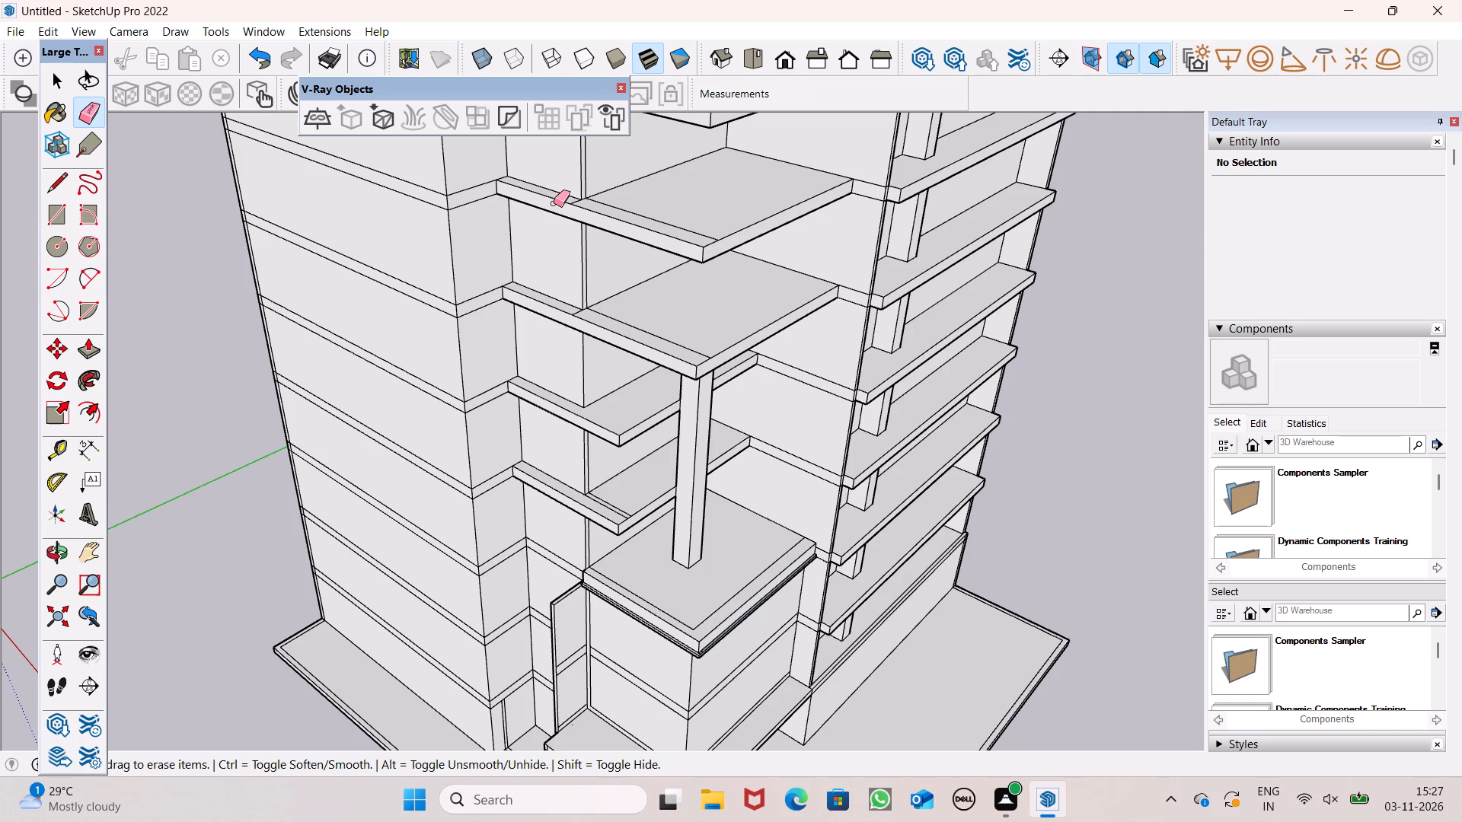
{"action": "scroll", "coordinate": [557, 201], "scroll_direction": "down", "scroll_amount": 4}
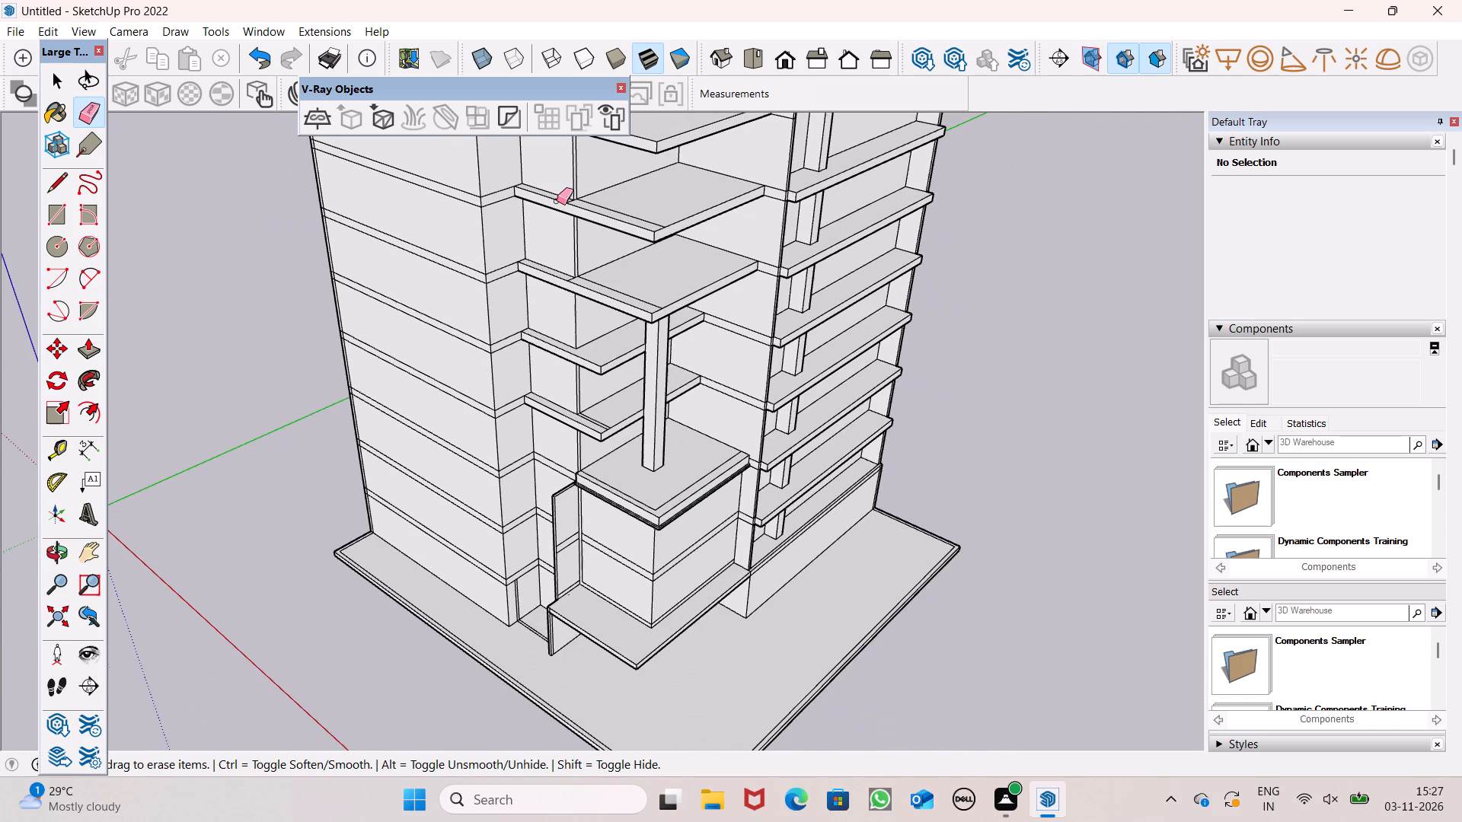
{"action": "scroll", "coordinate": [599, 112], "scroll_direction": "down", "scroll_amount": 7}
{"action": "middle_click_drag", "start_coordinate": [656, 120], "coordinate": [741, 218]}
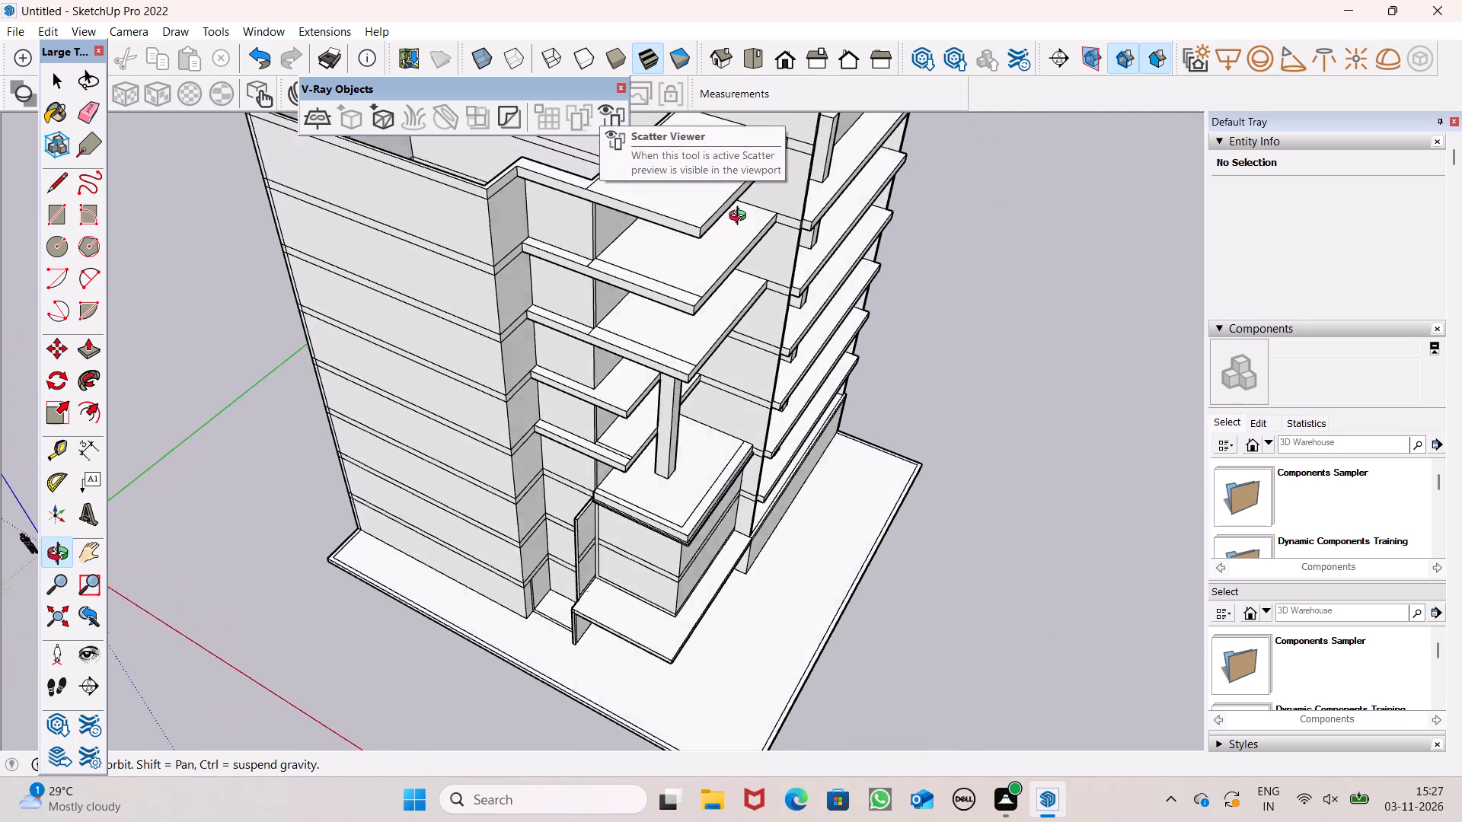
{"action": "middle_click_drag", "start_coordinate": [741, 218], "coordinate": [666, 221]}
{"action": "scroll", "coordinate": [586, 315], "scroll_direction": "down", "scroll_amount": 1}
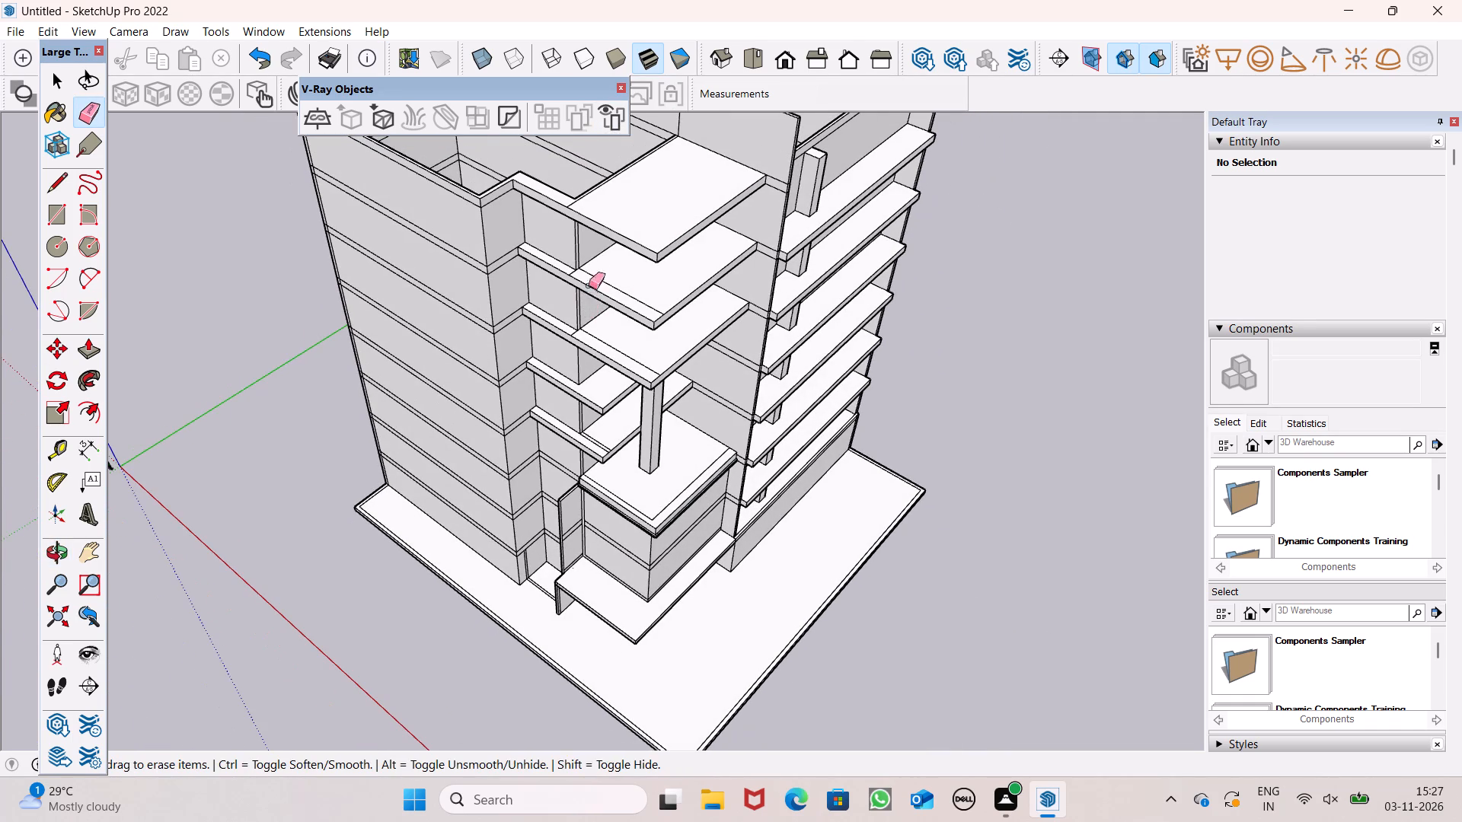
{"action": "middle_click_drag", "start_coordinate": [624, 252], "coordinate": [994, 295]}
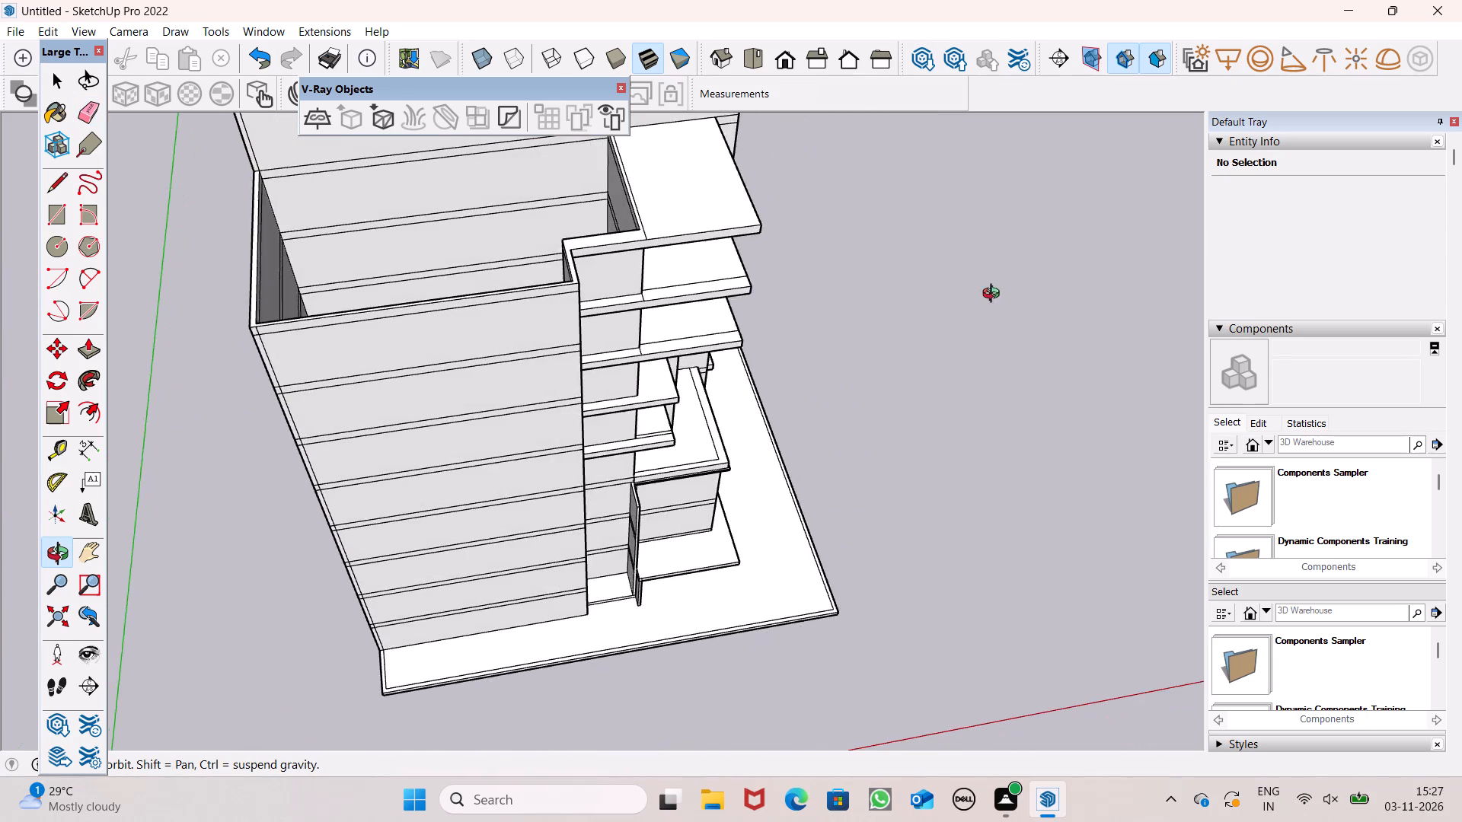
{"action": "middle_click_drag", "start_coordinate": [994, 295], "coordinate": [1028, 194]}
{"action": "scroll", "coordinate": [583, 266], "scroll_direction": "down", "scroll_amount": 4}
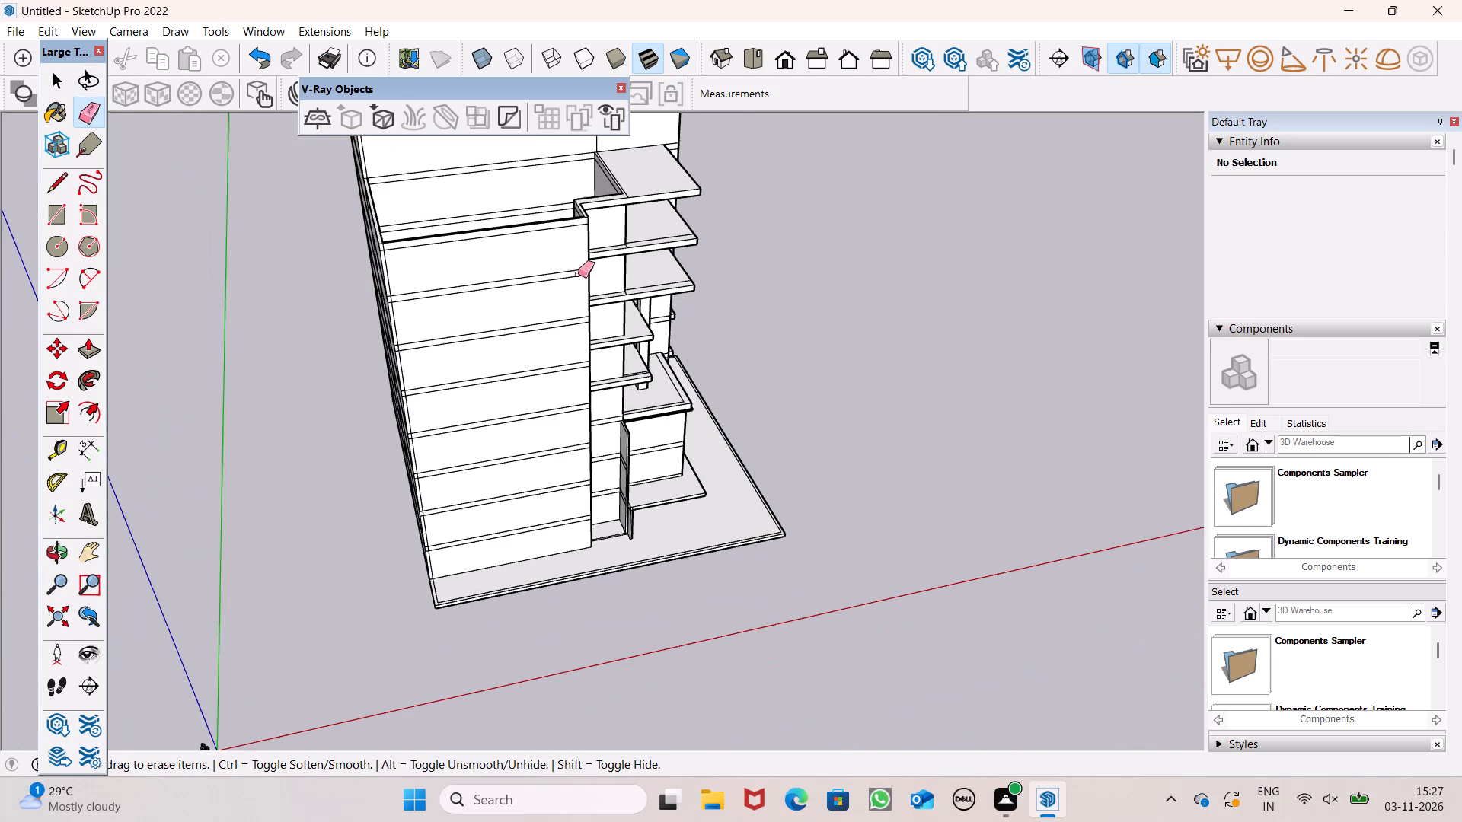
{"action": "middle_click_drag", "start_coordinate": [551, 291], "coordinate": [500, 224]}
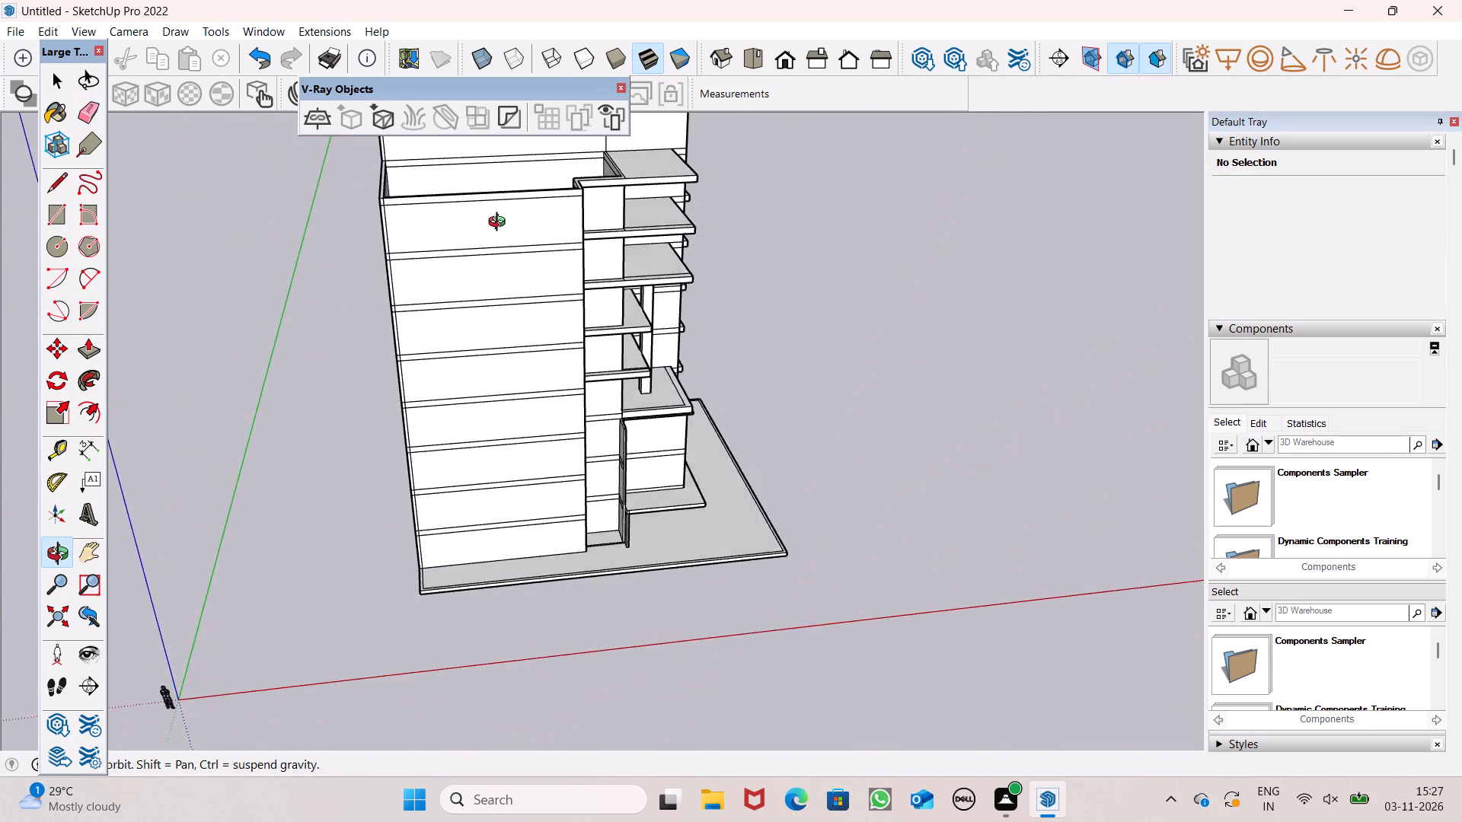
{"action": "middle_click_drag", "start_coordinate": [500, 224], "coordinate": [841, 413]}
Inside the open-topped building, Push/Pull the third floor band from the top on the recess wall 10' 5 1/16" to the stepped wall's corner.
{"action": "scroll", "coordinate": [580, 205], "scroll_direction": "up", "scroll_amount": 7}
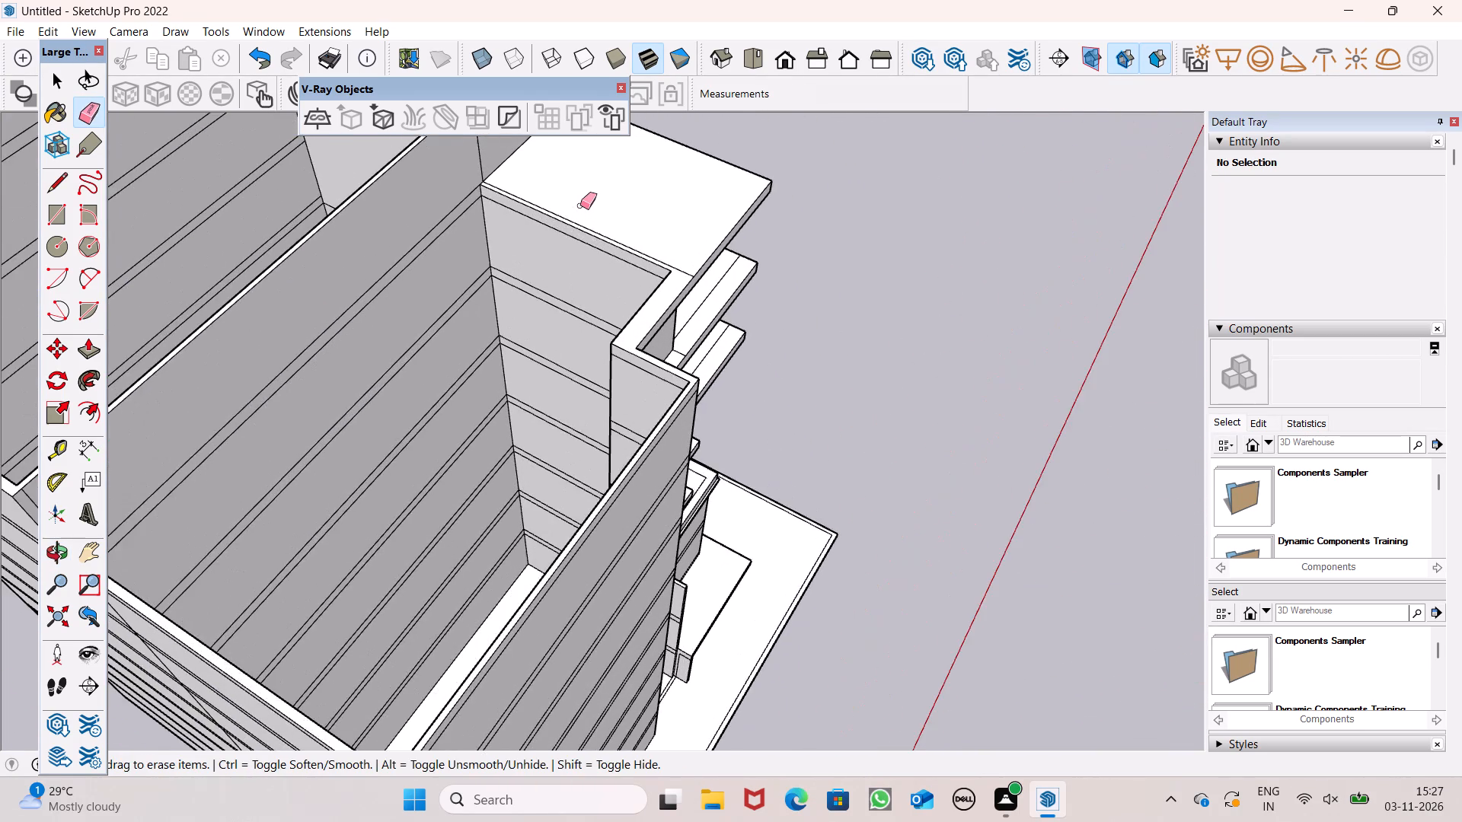
{"action": "scroll", "coordinate": [552, 339], "scroll_direction": "up", "scroll_amount": 1}
{"action": "middle_click_drag", "start_coordinate": [552, 339], "coordinate": [677, 373]}
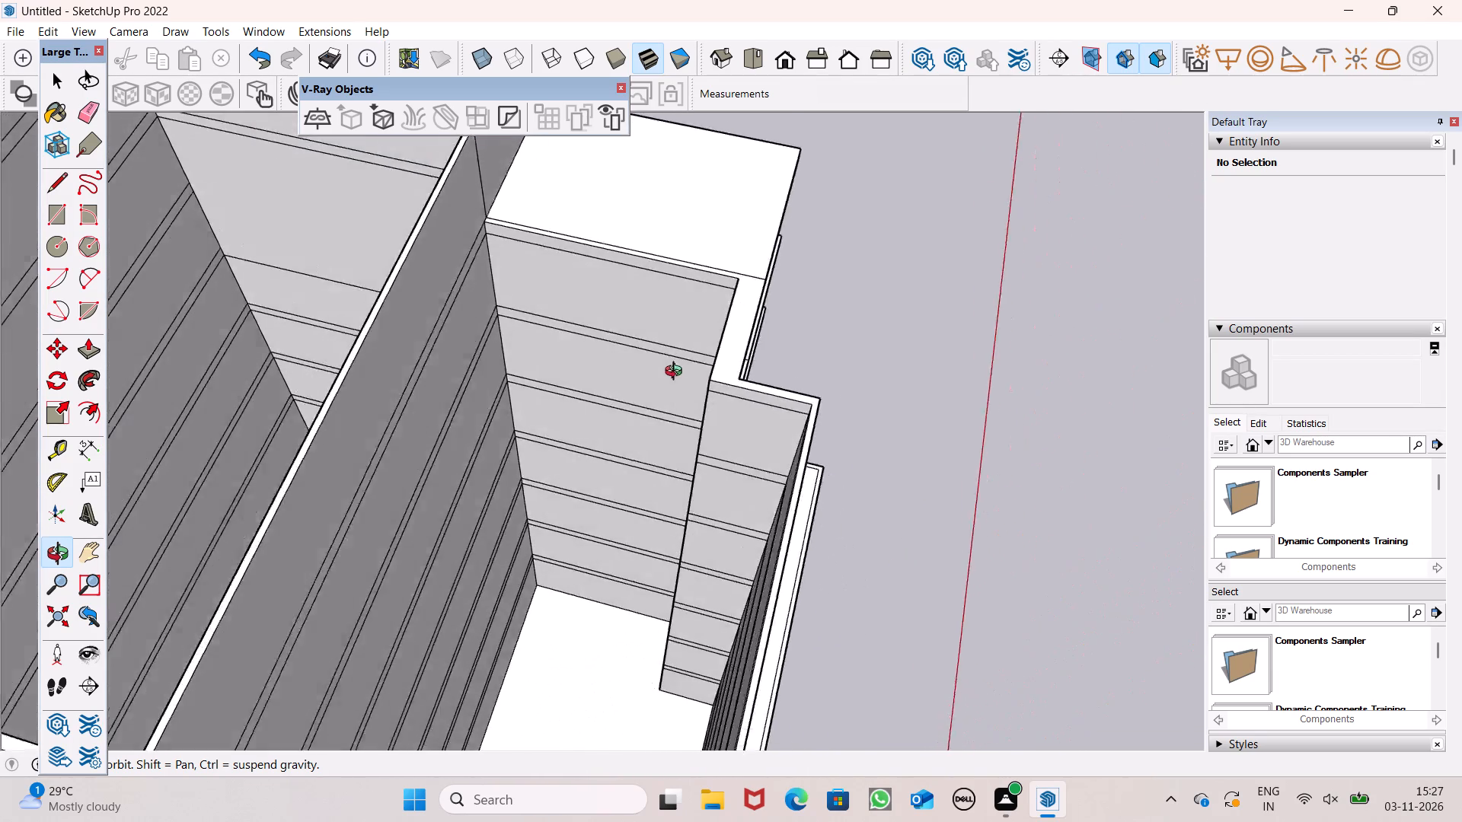
{"action": "middle_click_drag", "start_coordinate": [677, 373], "coordinate": [302, 266]}
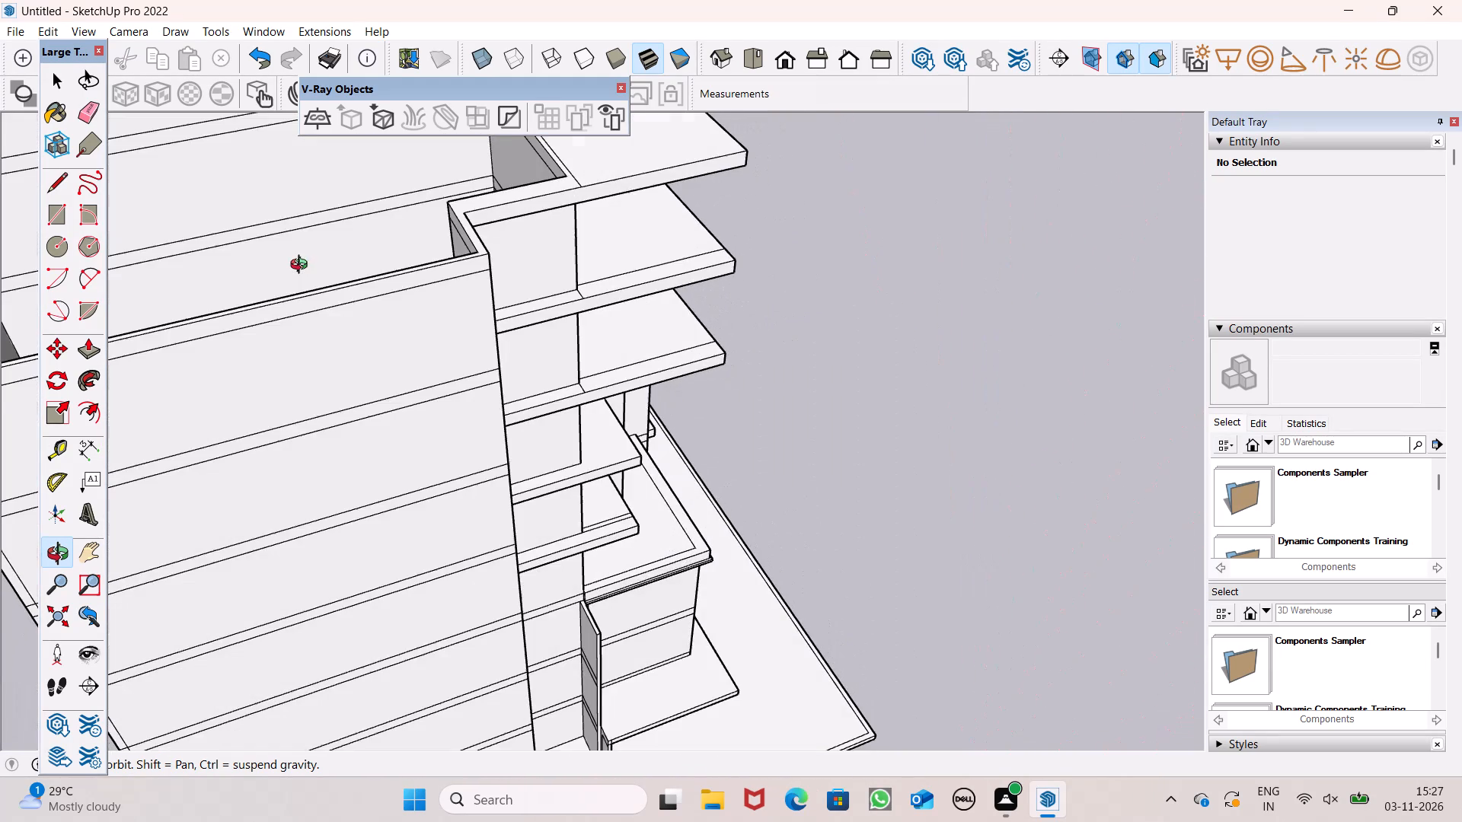
{"action": "middle_click_drag", "start_coordinate": [302, 266], "coordinate": [851, 283]}
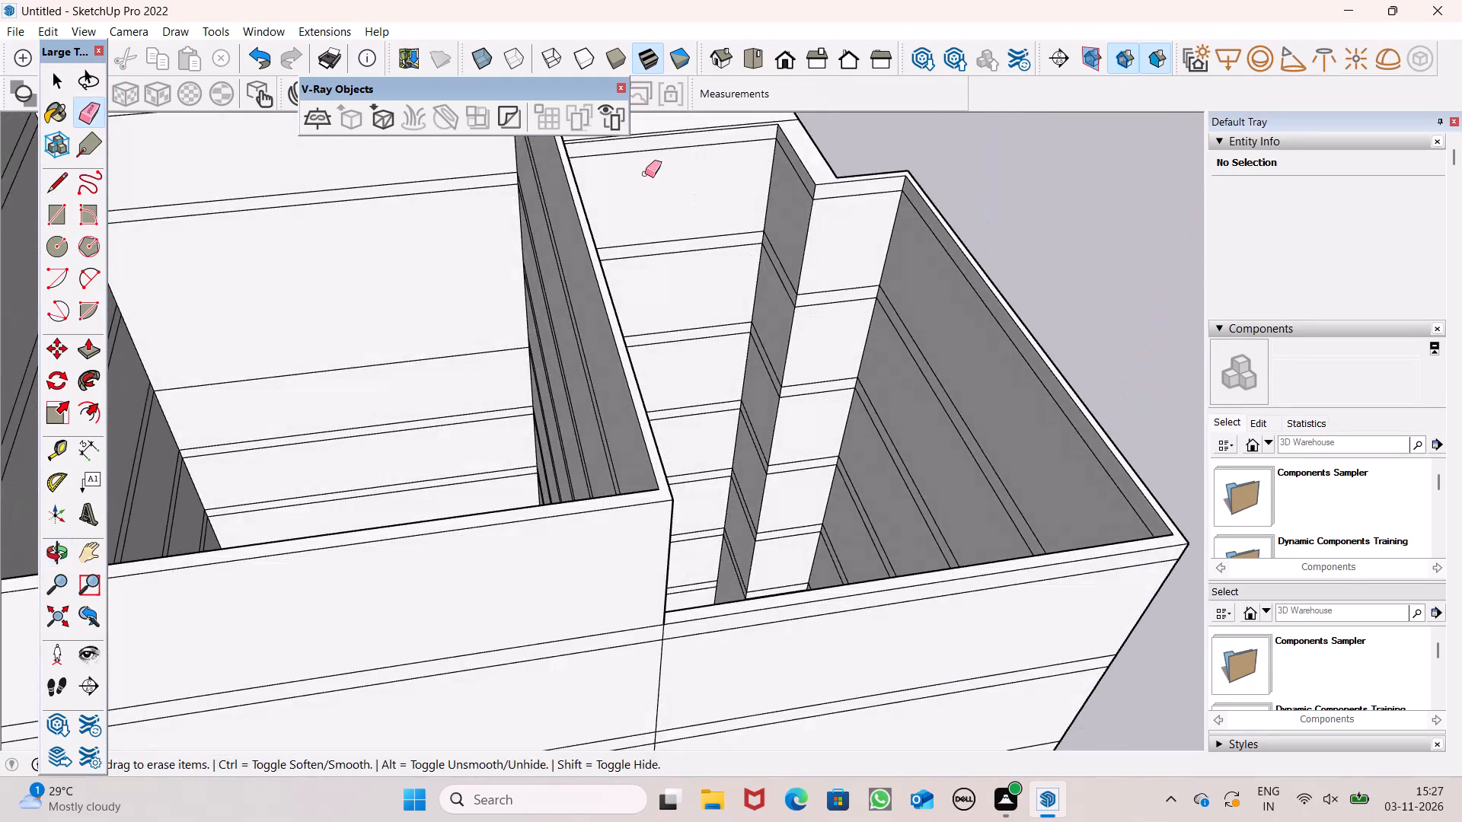
{"action": "scroll", "coordinate": [755, 362], "scroll_direction": "up", "scroll_amount": 7}
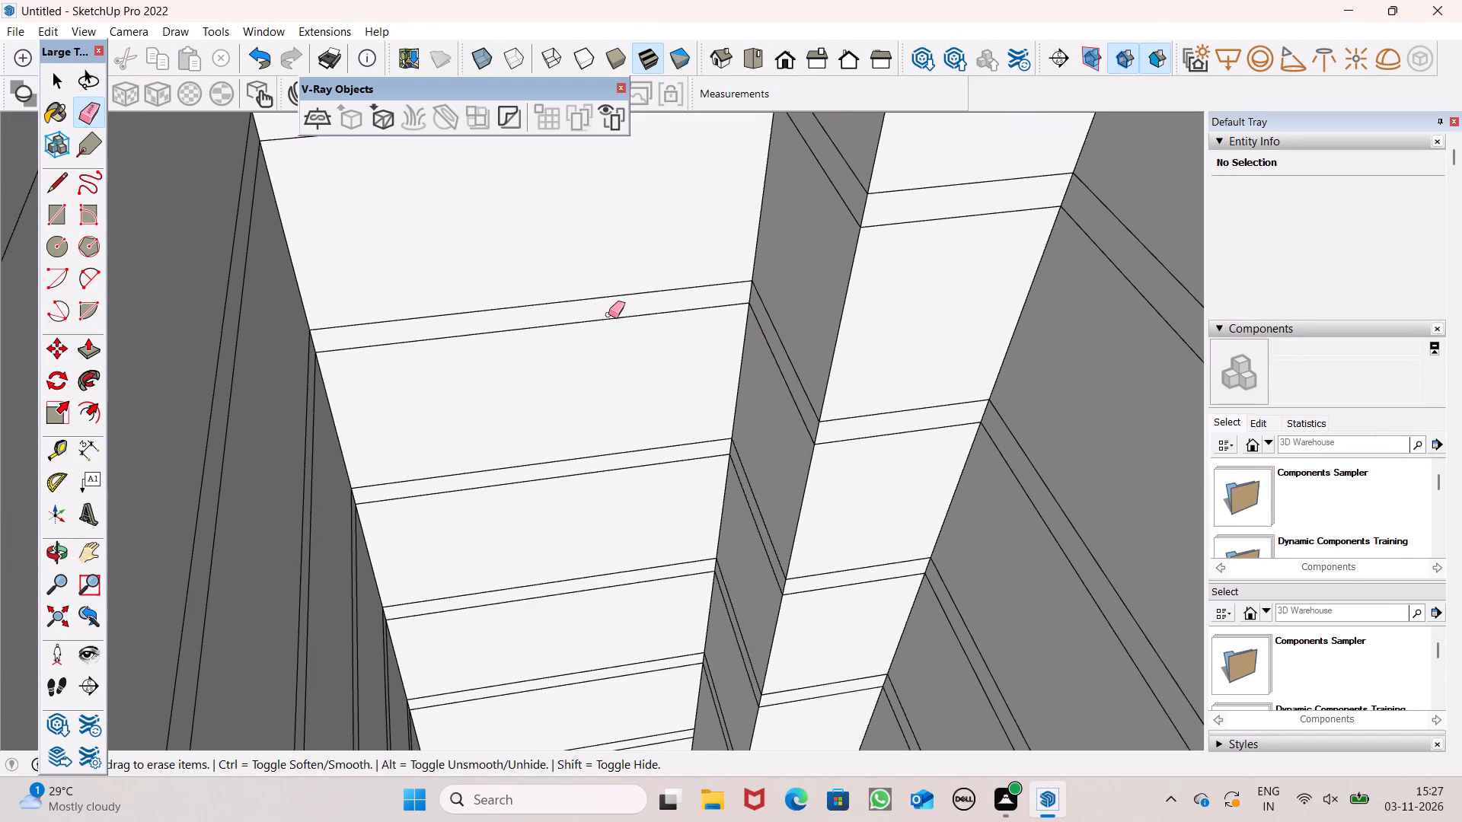
{"action": "left_click", "coordinate": [89, 361]}
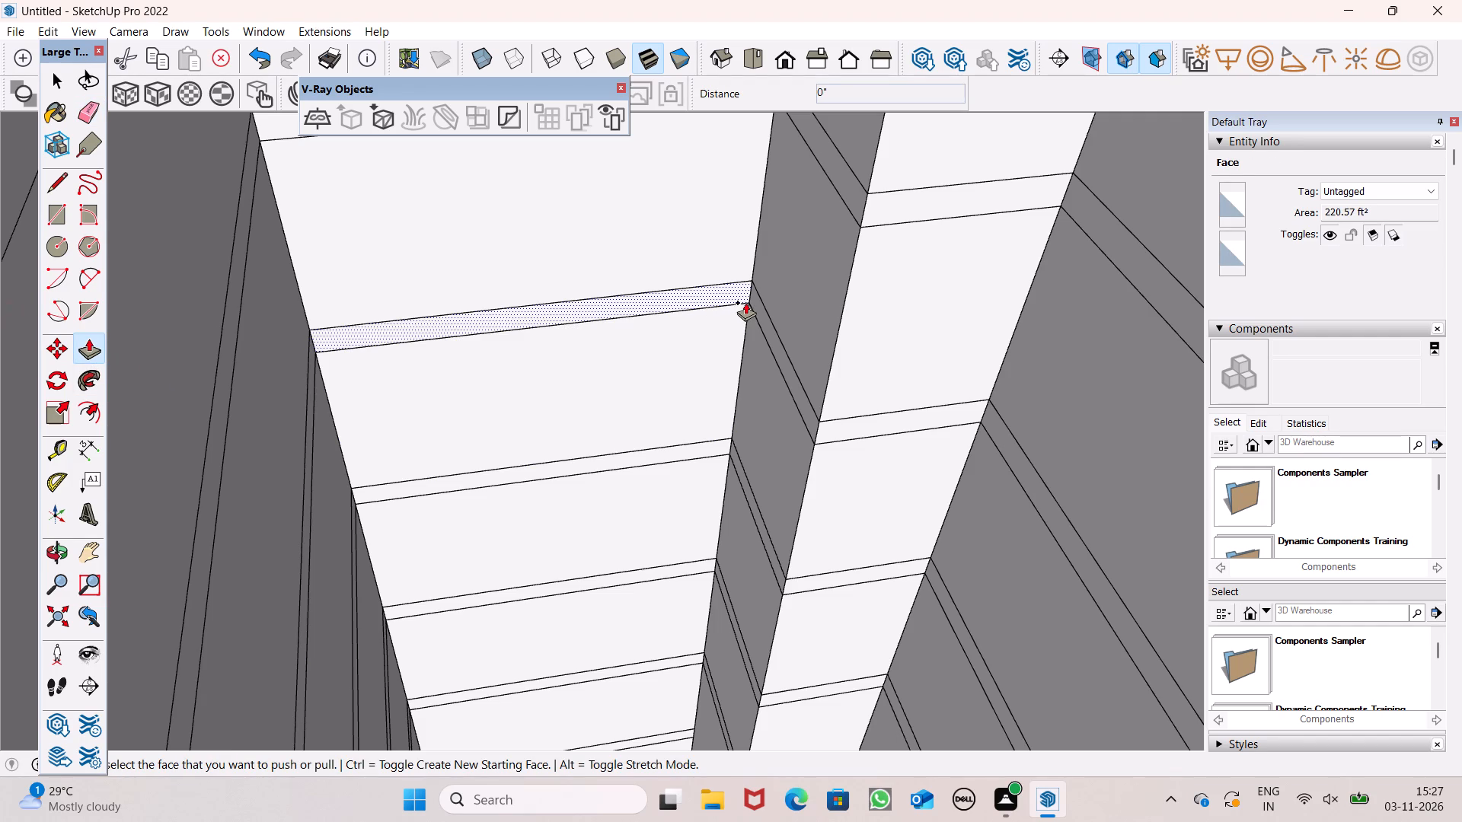
{"action": "left_click_drag", "start_coordinate": [745, 302], "coordinate": [828, 420]}
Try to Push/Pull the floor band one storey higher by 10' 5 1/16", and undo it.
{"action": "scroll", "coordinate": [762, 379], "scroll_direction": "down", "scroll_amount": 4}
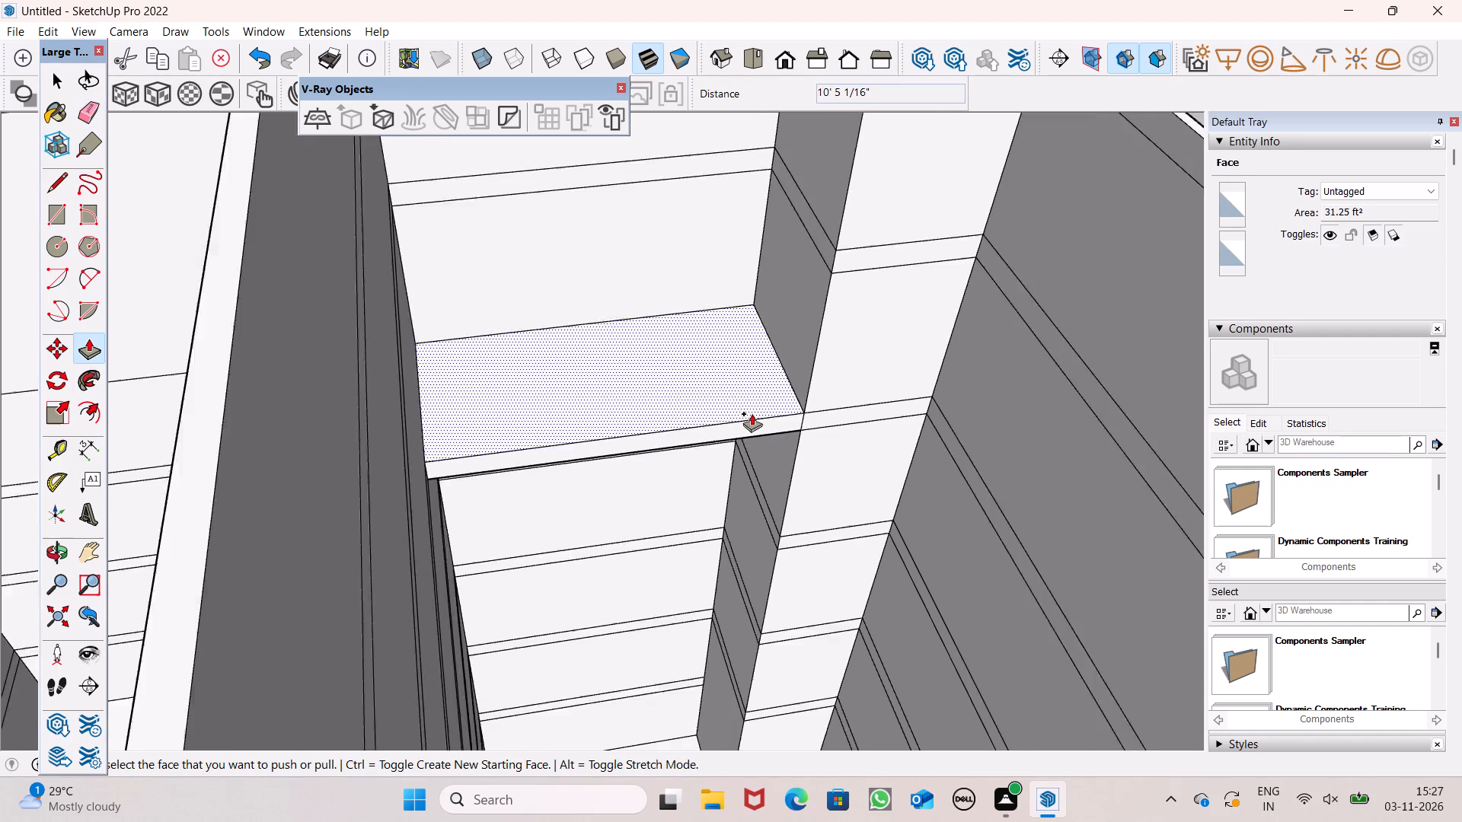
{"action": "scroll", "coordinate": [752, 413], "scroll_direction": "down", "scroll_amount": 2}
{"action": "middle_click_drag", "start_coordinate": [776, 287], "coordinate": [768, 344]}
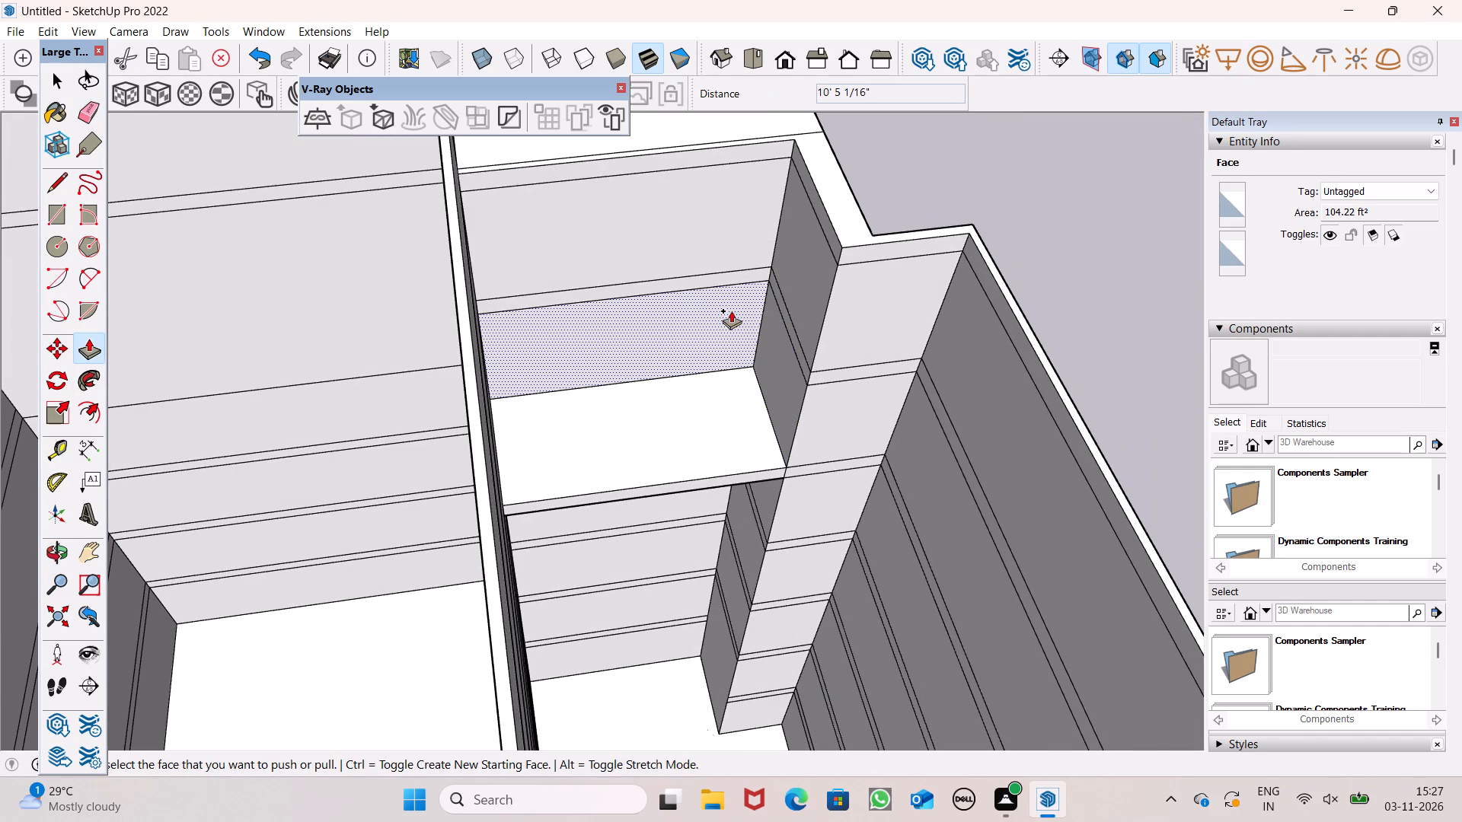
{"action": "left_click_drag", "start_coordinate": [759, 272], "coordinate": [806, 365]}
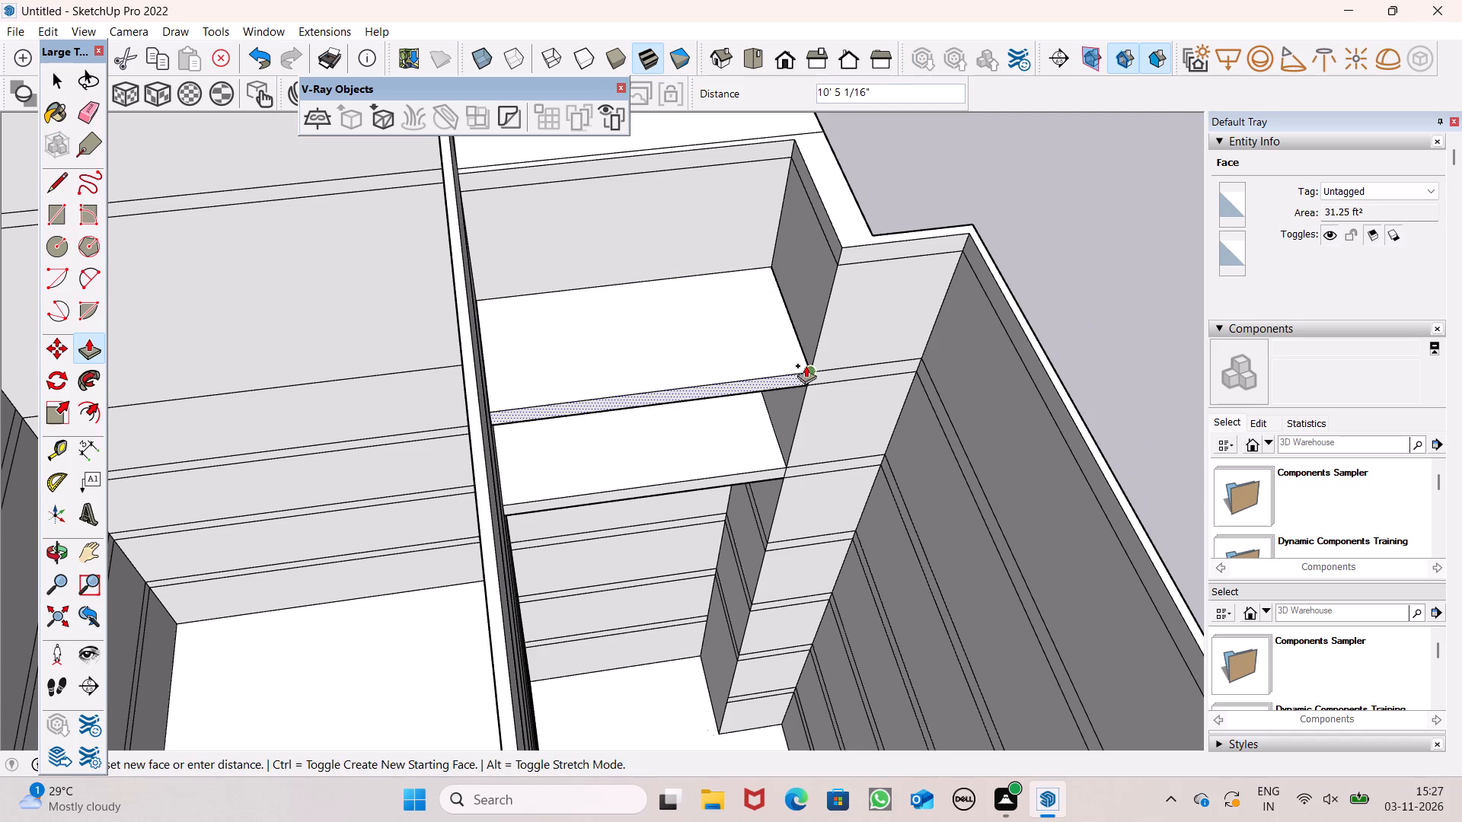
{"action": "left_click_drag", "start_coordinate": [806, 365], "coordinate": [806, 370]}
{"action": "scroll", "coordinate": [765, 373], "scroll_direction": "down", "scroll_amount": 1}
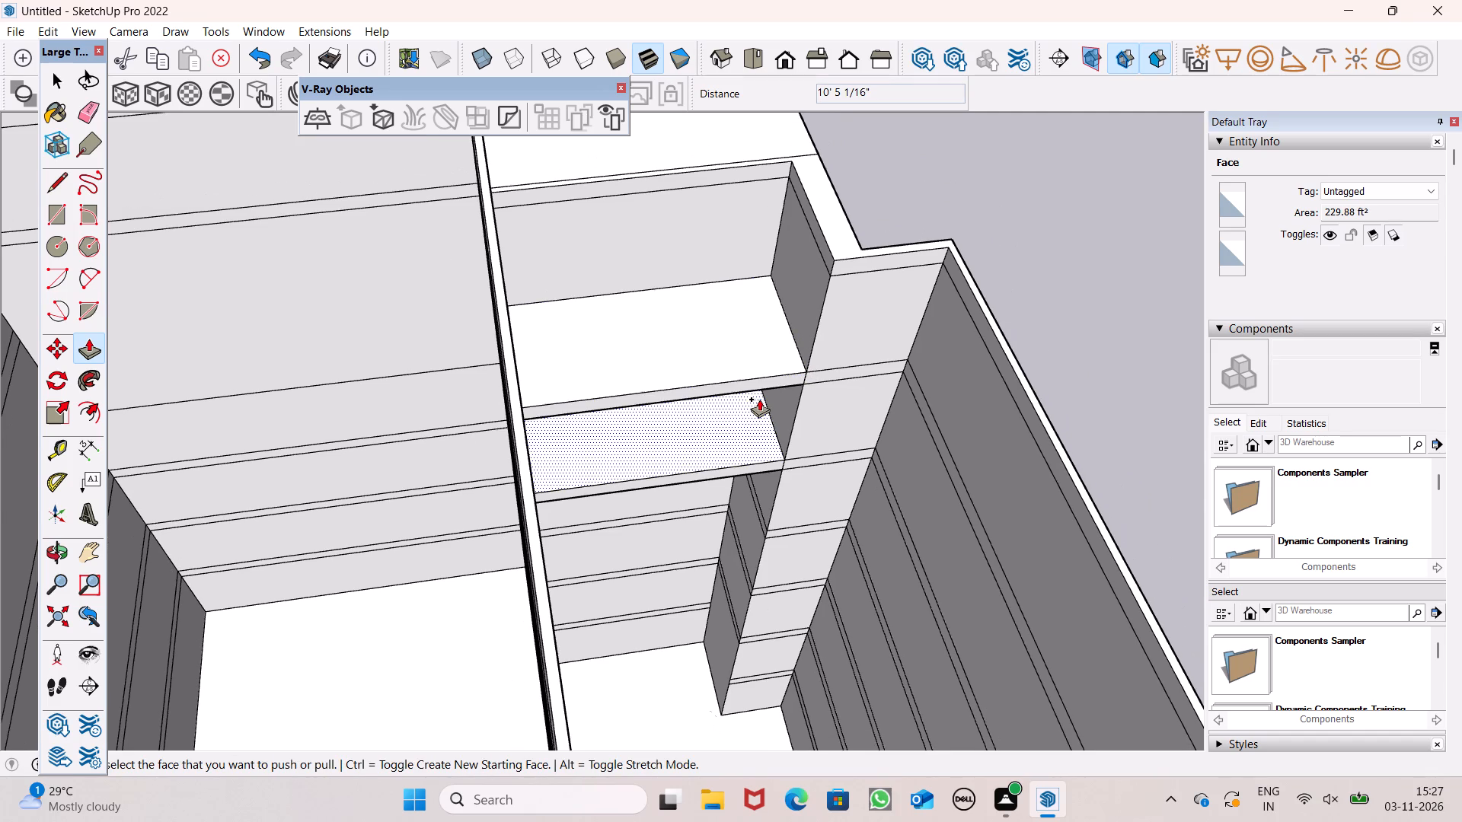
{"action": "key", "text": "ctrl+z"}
Push/Pull the two wall panels and two floor bands above the new interior slab 10' 5 1/16" each, up to roof level.
{"action": "left_click_drag", "start_coordinate": [749, 344], "coordinate": [768, 378]}
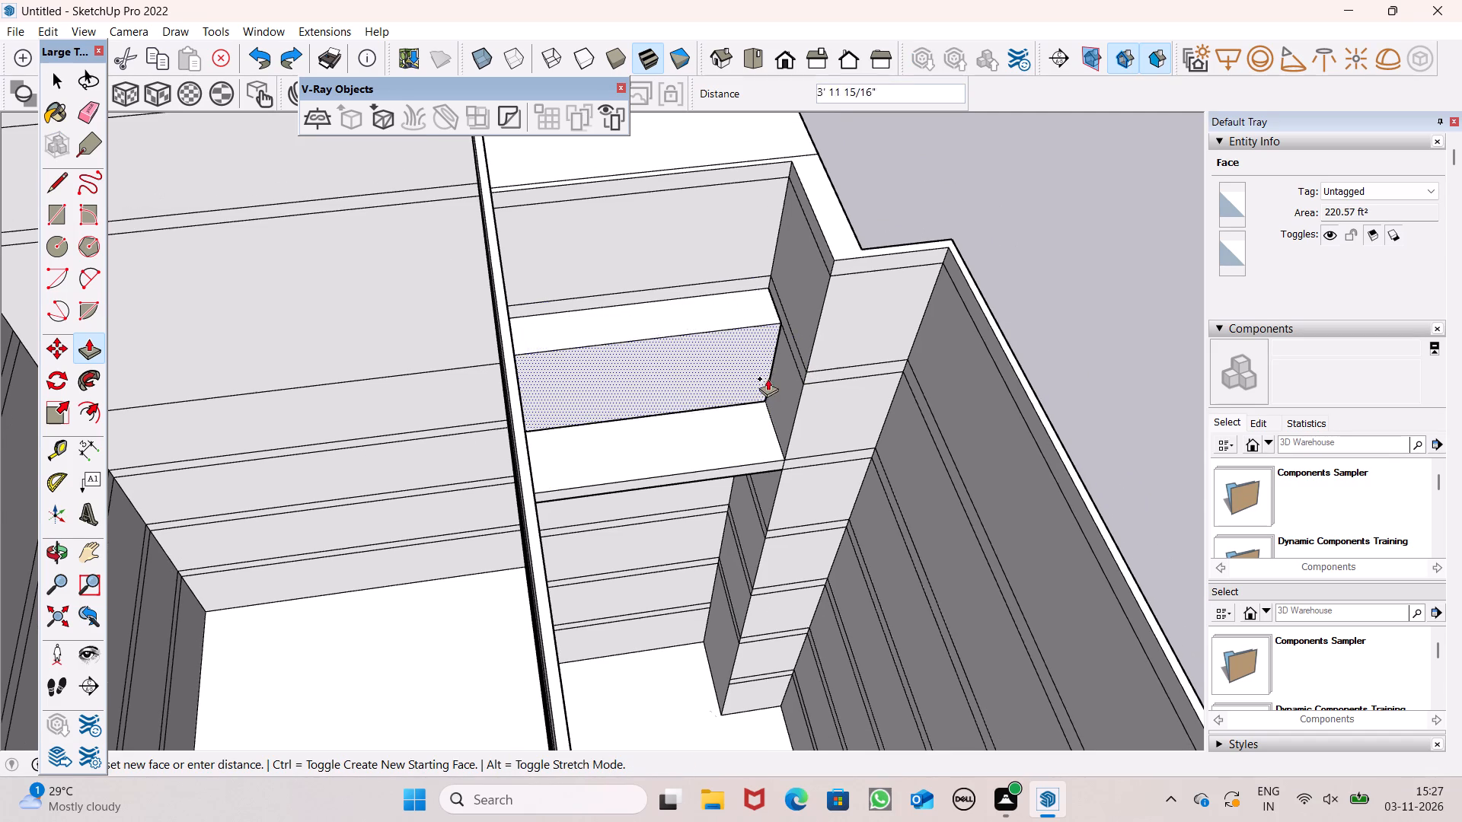
{"action": "left_click_drag", "start_coordinate": [768, 378], "coordinate": [805, 396]}
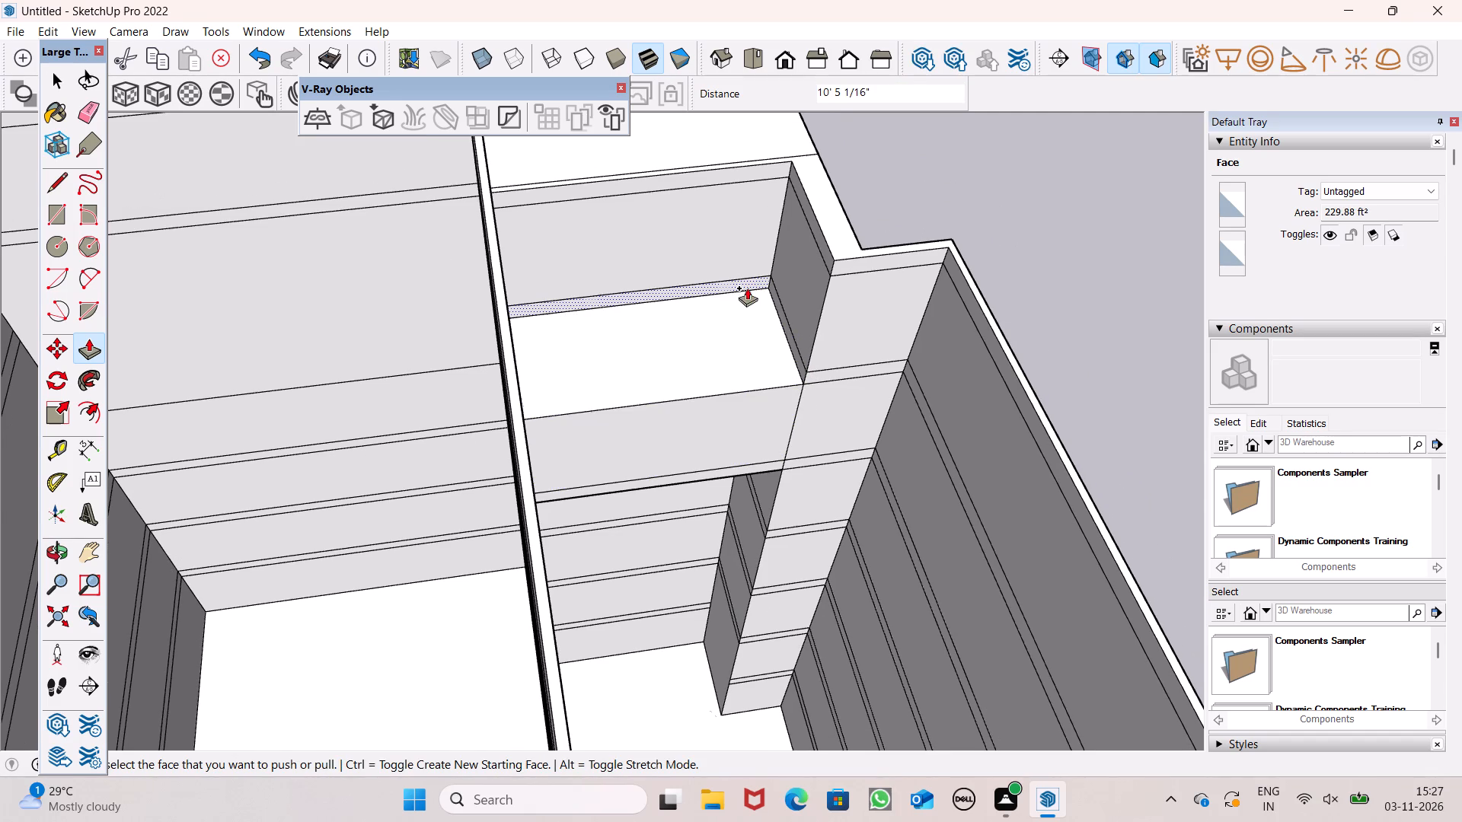
{"action": "left_click_drag", "start_coordinate": [747, 286], "coordinate": [804, 364]}
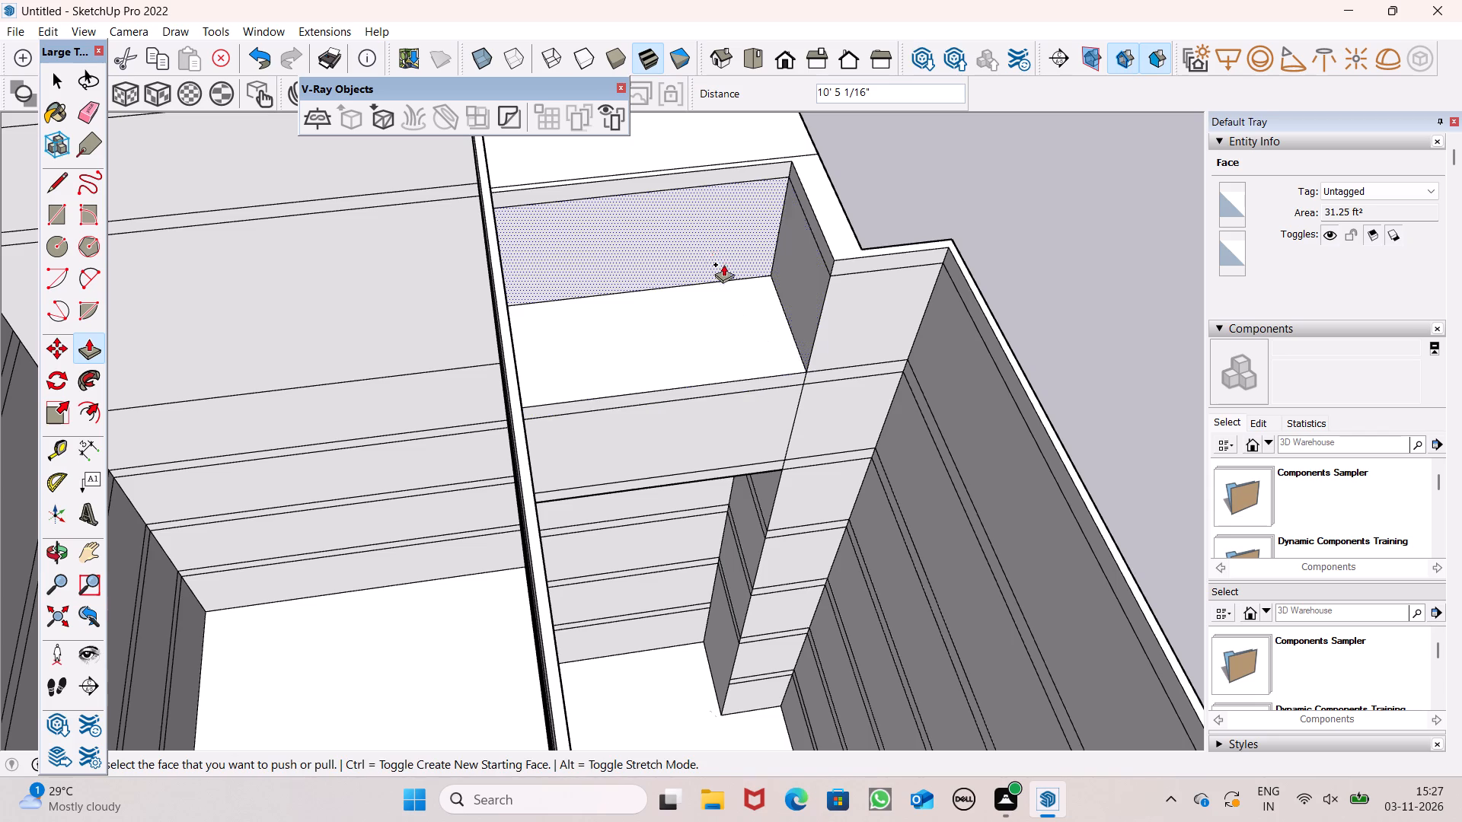
{"action": "left_click_drag", "start_coordinate": [715, 252], "coordinate": [821, 299]}
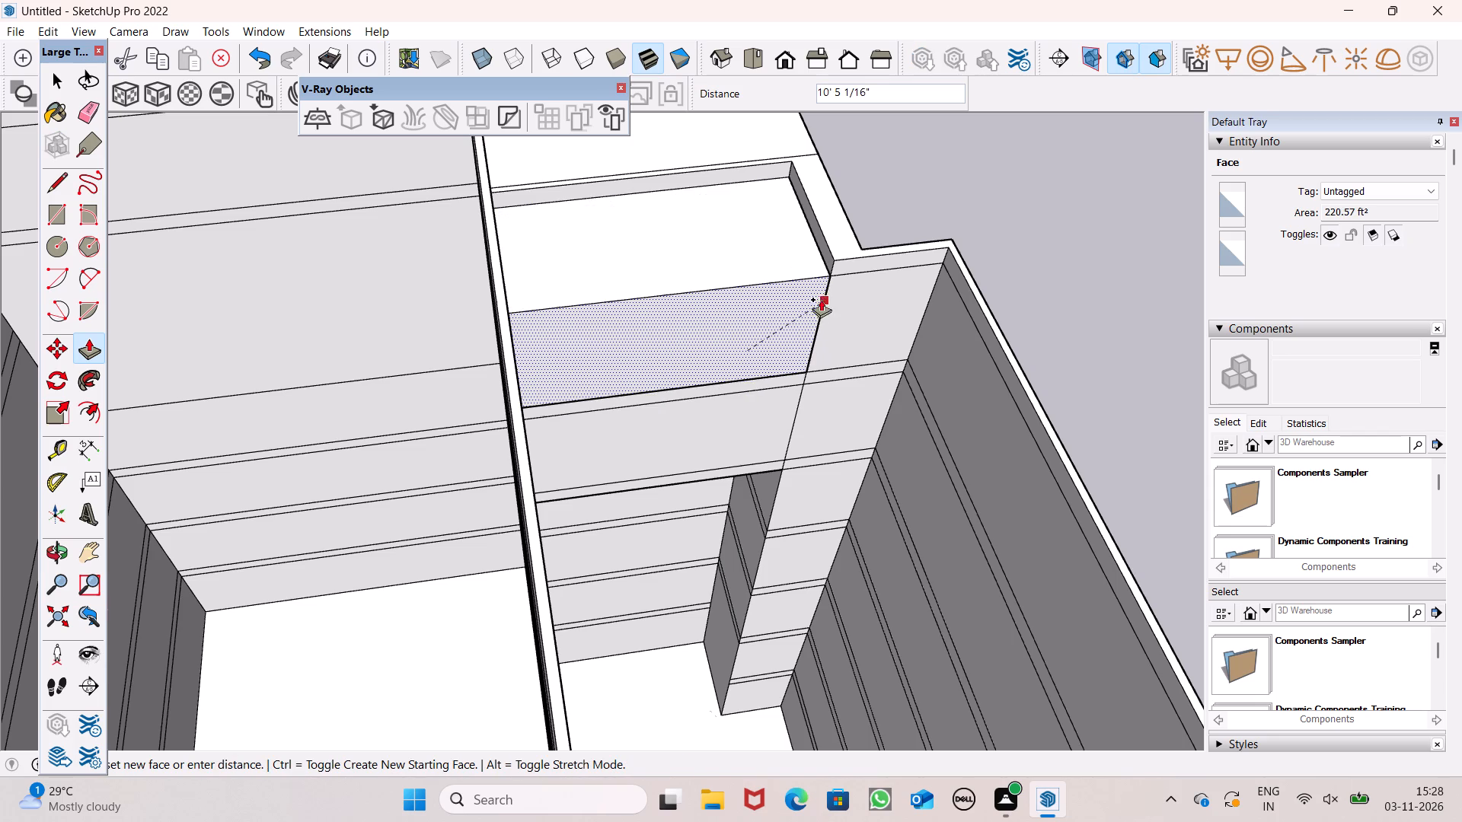
{"action": "left_click_drag", "start_coordinate": [821, 299], "coordinate": [828, 292]}
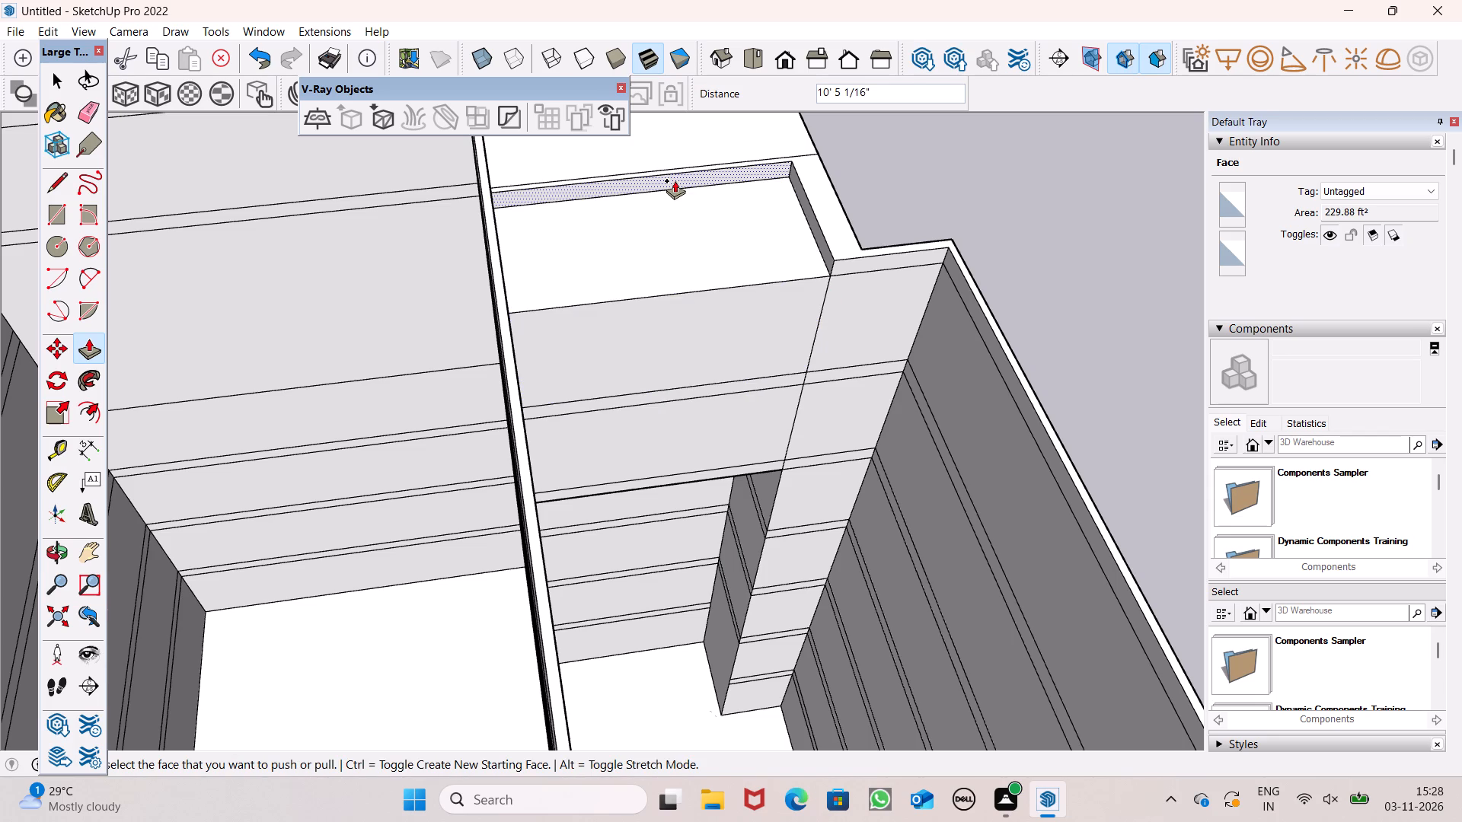
{"action": "left_click_drag", "start_coordinate": [675, 180], "coordinate": [834, 256]}
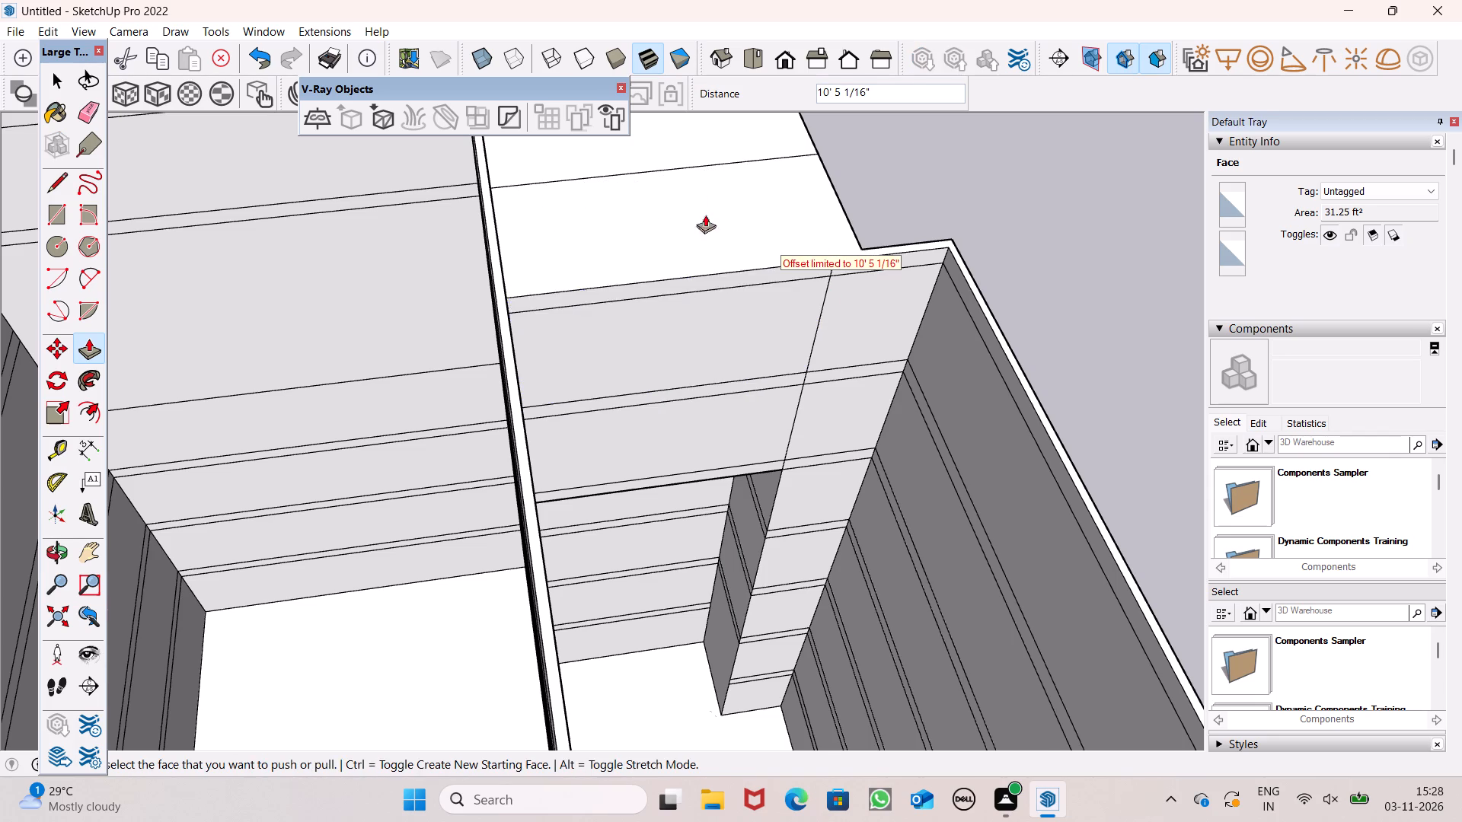
Inspect the roof-level infill, the projecting slabs and the column from outside the building.
{"action": "scroll", "coordinate": [624, 194], "scroll_direction": "down", "scroll_amount": 1}
{"action": "scroll", "coordinate": [624, 194], "scroll_direction": "up", "scroll_amount": 1}
{"action": "scroll", "coordinate": [624, 194], "scroll_direction": "down", "scroll_amount": 4}
{"action": "middle_click_drag", "start_coordinate": [822, 270], "coordinate": [159, 228]}
{"action": "middle_click_drag", "start_coordinate": [745, 222], "coordinate": [593, 178]}
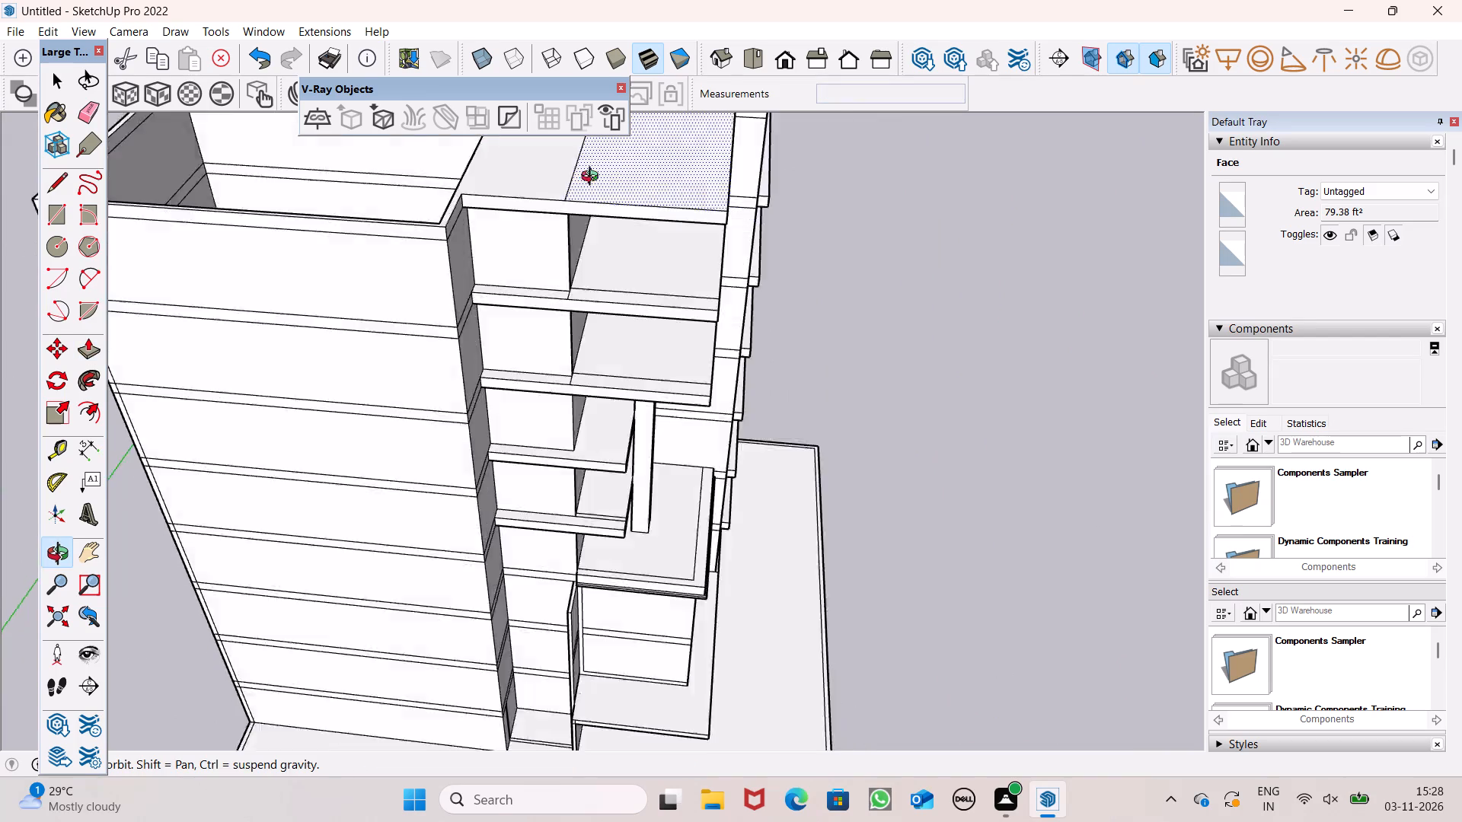
{"action": "middle_click_drag", "start_coordinate": [593, 178], "coordinate": [626, 253]}
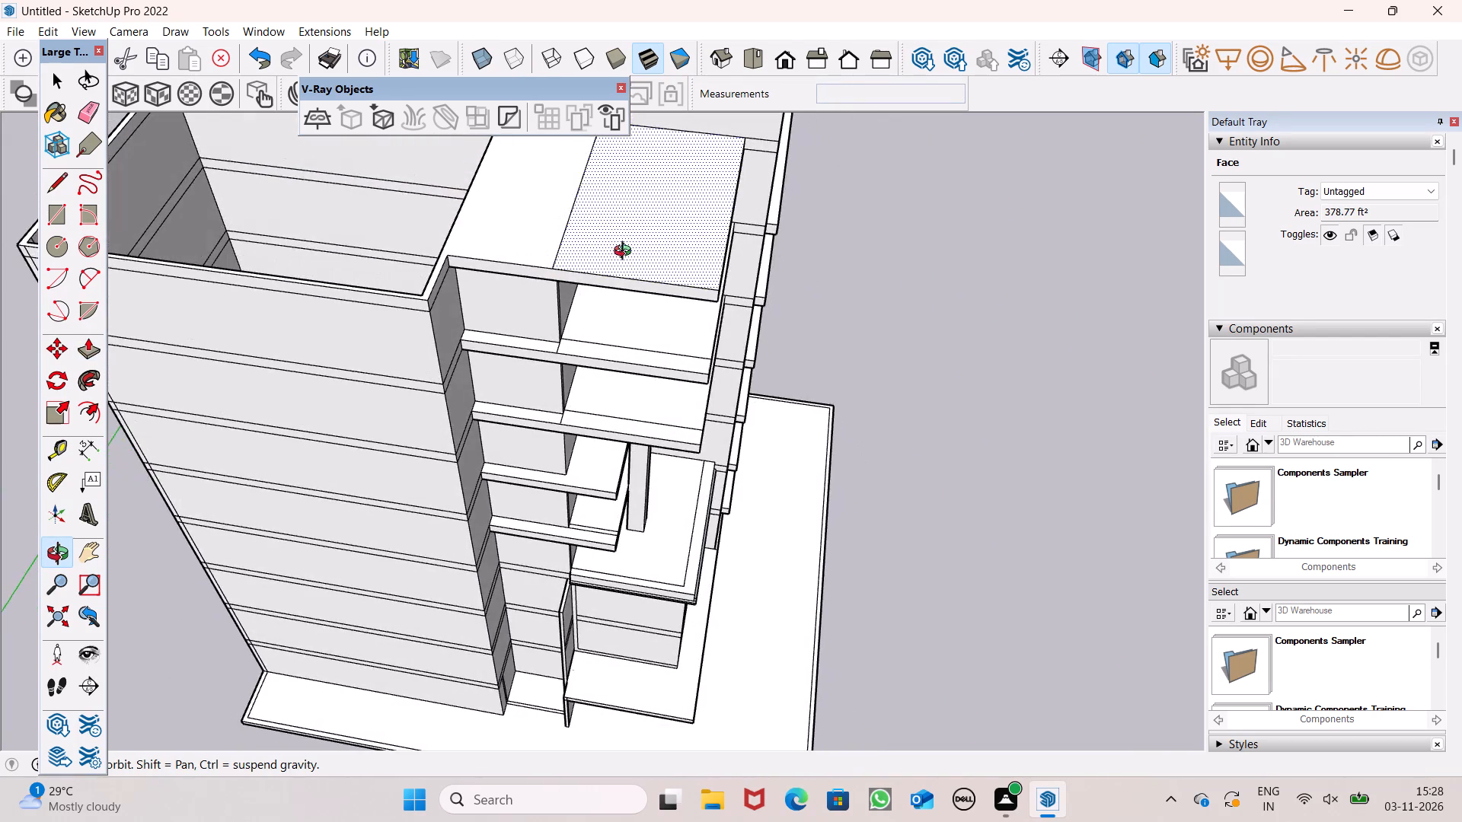
{"action": "middle_click_drag", "start_coordinate": [626, 253], "coordinate": [464, 132]}
{"action": "scroll", "coordinate": [464, 132], "scroll_direction": "up", "scroll_amount": 1}
{"action": "middle_click_drag", "start_coordinate": [527, 209], "coordinate": [479, 176]}
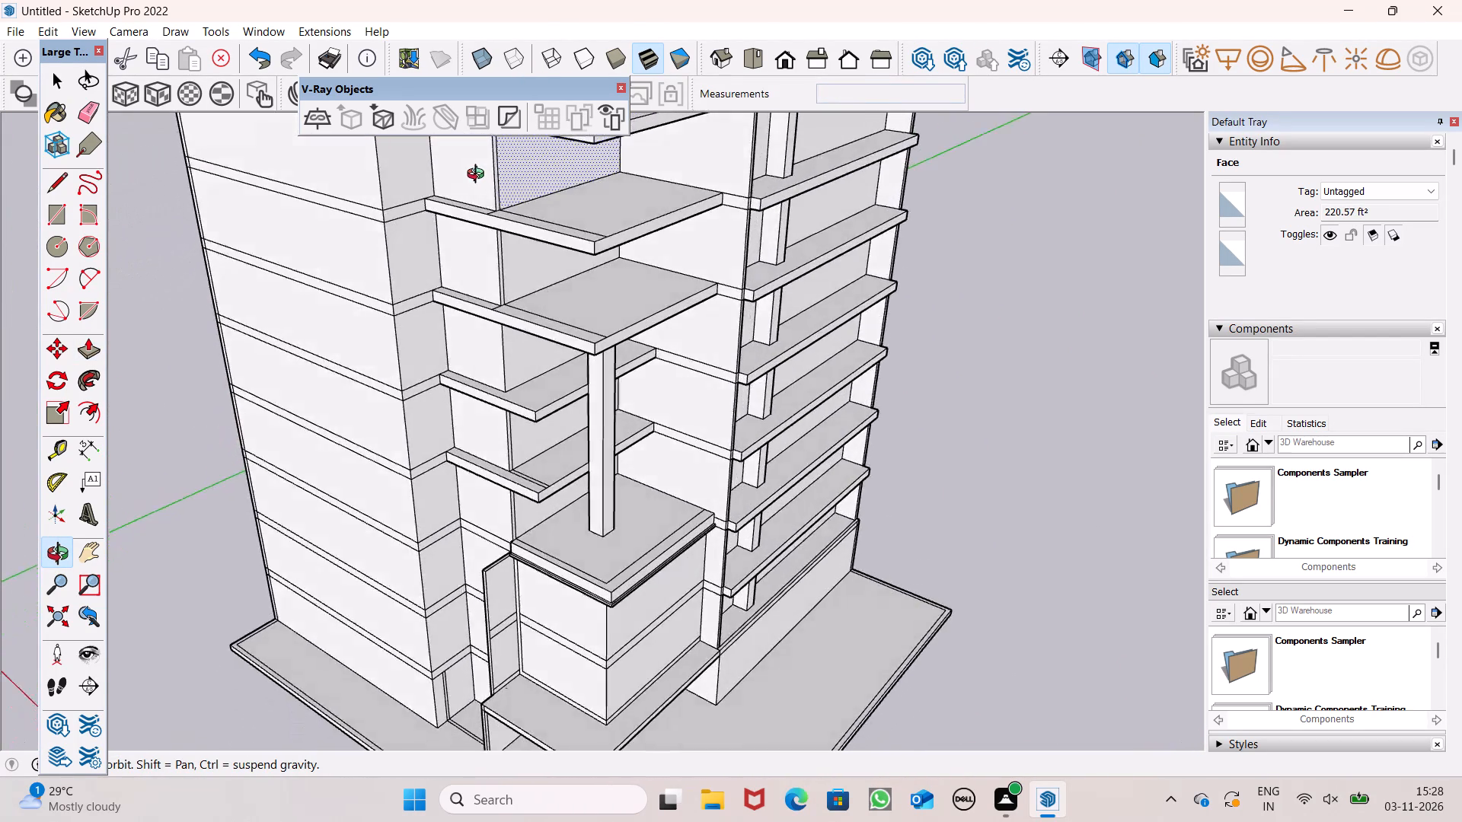
{"action": "middle_click_drag", "start_coordinate": [479, 176], "coordinate": [1014, 340]}
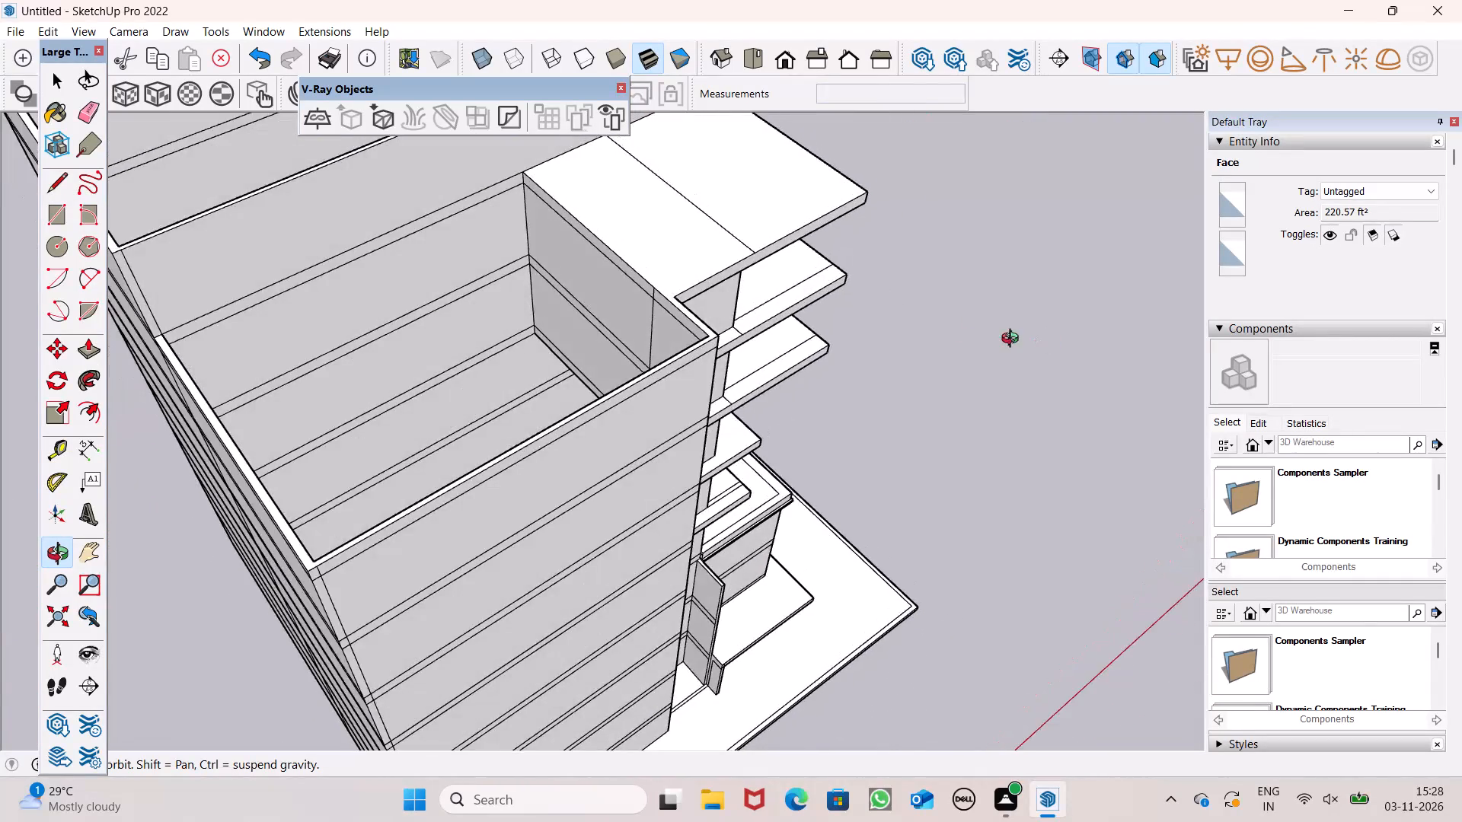
{"action": "middle_click_drag", "start_coordinate": [1014, 340], "coordinate": [504, 283]}
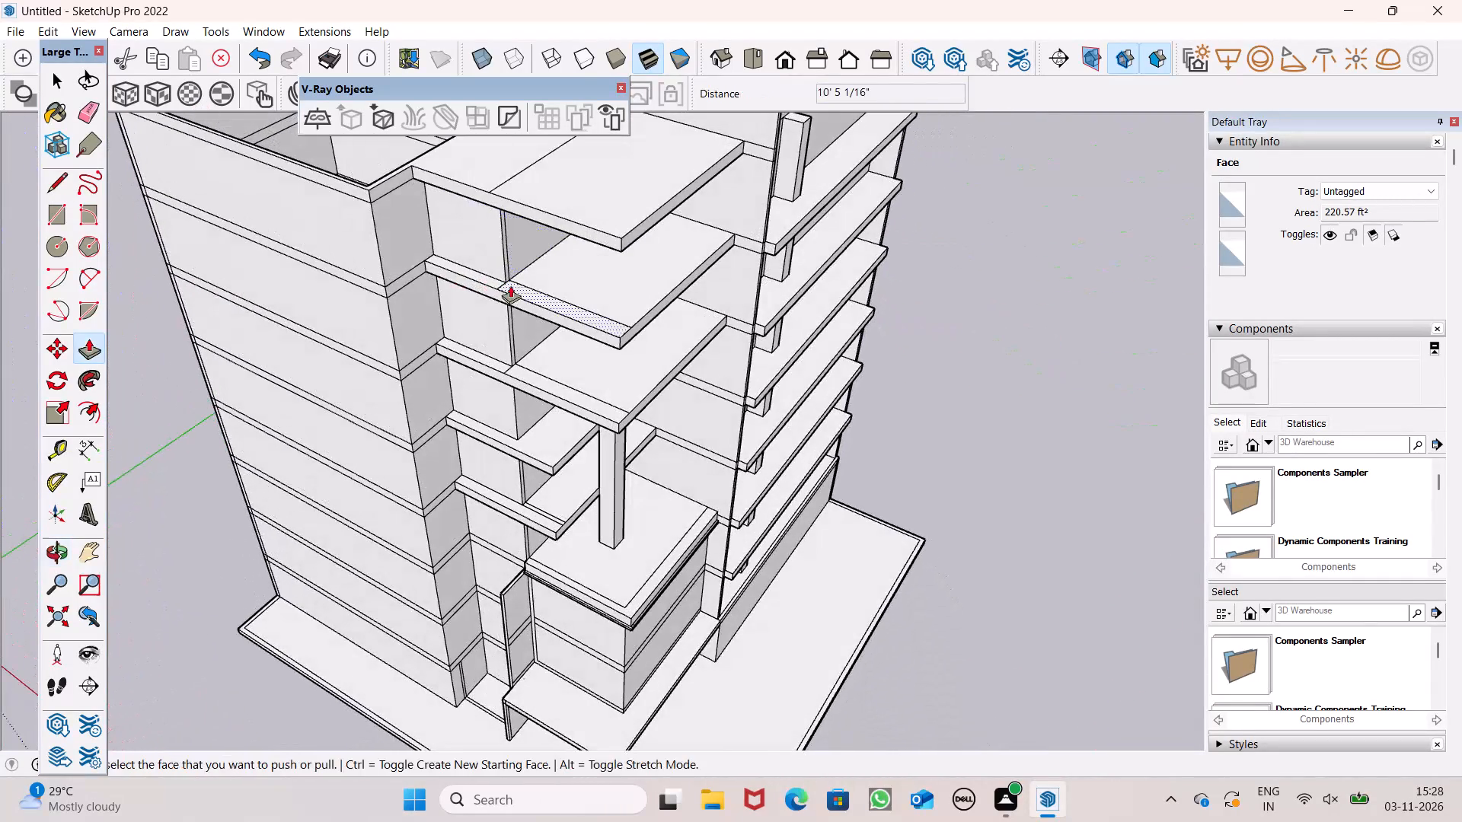
Erase the leftover vertical seams along the corner of the recess walls, on the upper storeys and just below the roof slab.
{"action": "left_click", "coordinate": [94, 99]}
{"action": "middle_click_drag", "start_coordinate": [627, 336], "coordinate": [410, 76]}
{"action": "scroll", "coordinate": [413, 74], "scroll_direction": "up", "scroll_amount": 7}
{"action": "scroll", "coordinate": [484, 209], "scroll_direction": "down", "scroll_amount": 1}
{"action": "scroll", "coordinate": [554, 203], "scroll_direction": "down", "scroll_amount": 1}
{"action": "middle_click_drag", "start_coordinate": [567, 212], "coordinate": [567, 229]}
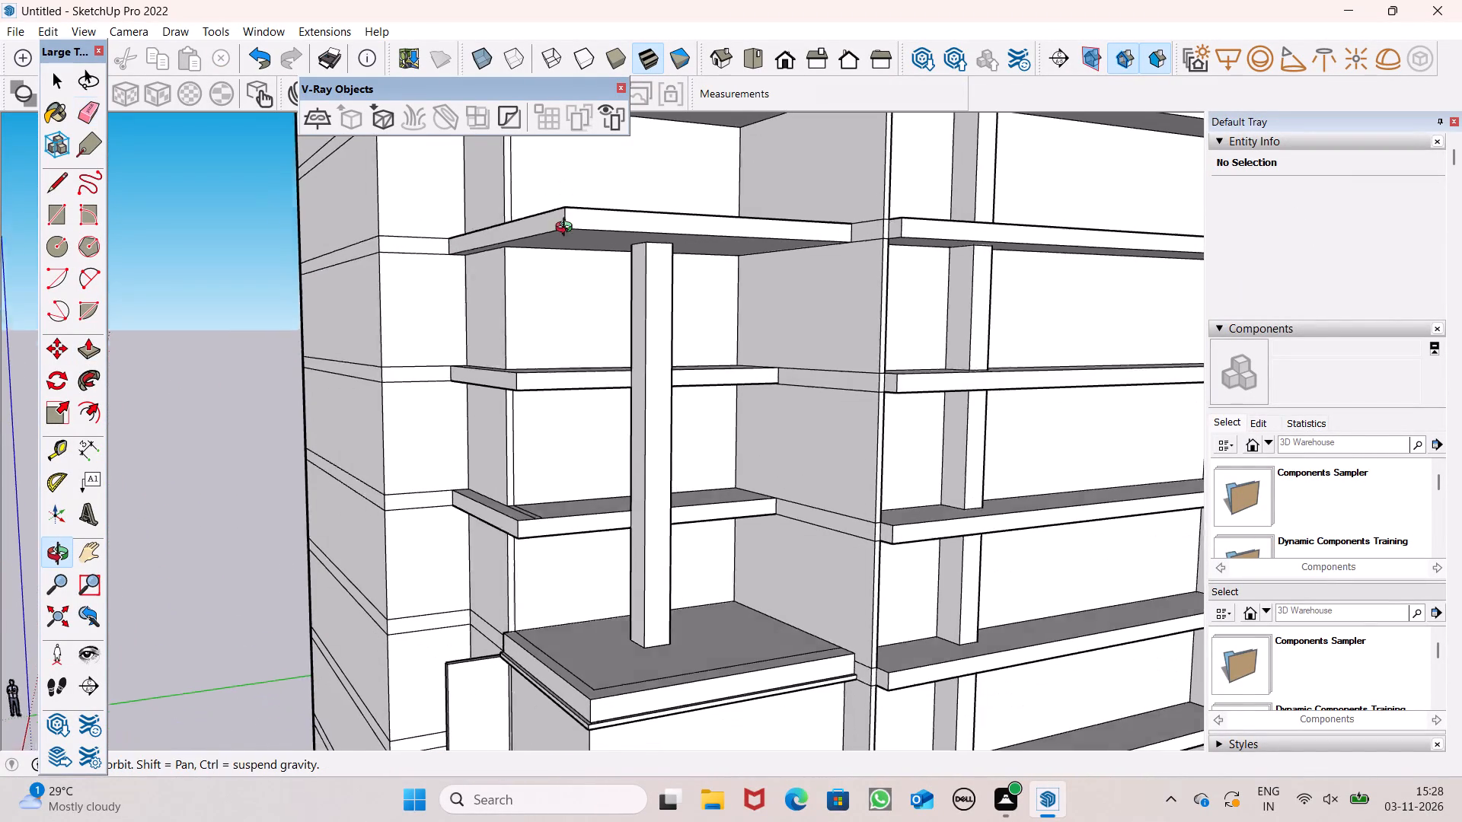
{"action": "middle_click_drag", "start_coordinate": [567, 229], "coordinate": [595, 279]}
{"action": "scroll", "coordinate": [532, 213], "scroll_direction": "up", "scroll_amount": 6}
{"action": "left_click_drag", "start_coordinate": [501, 228], "coordinate": [518, 231]}
{"action": "scroll", "coordinate": [564, 231], "scroll_direction": "down", "scroll_amount": 3}
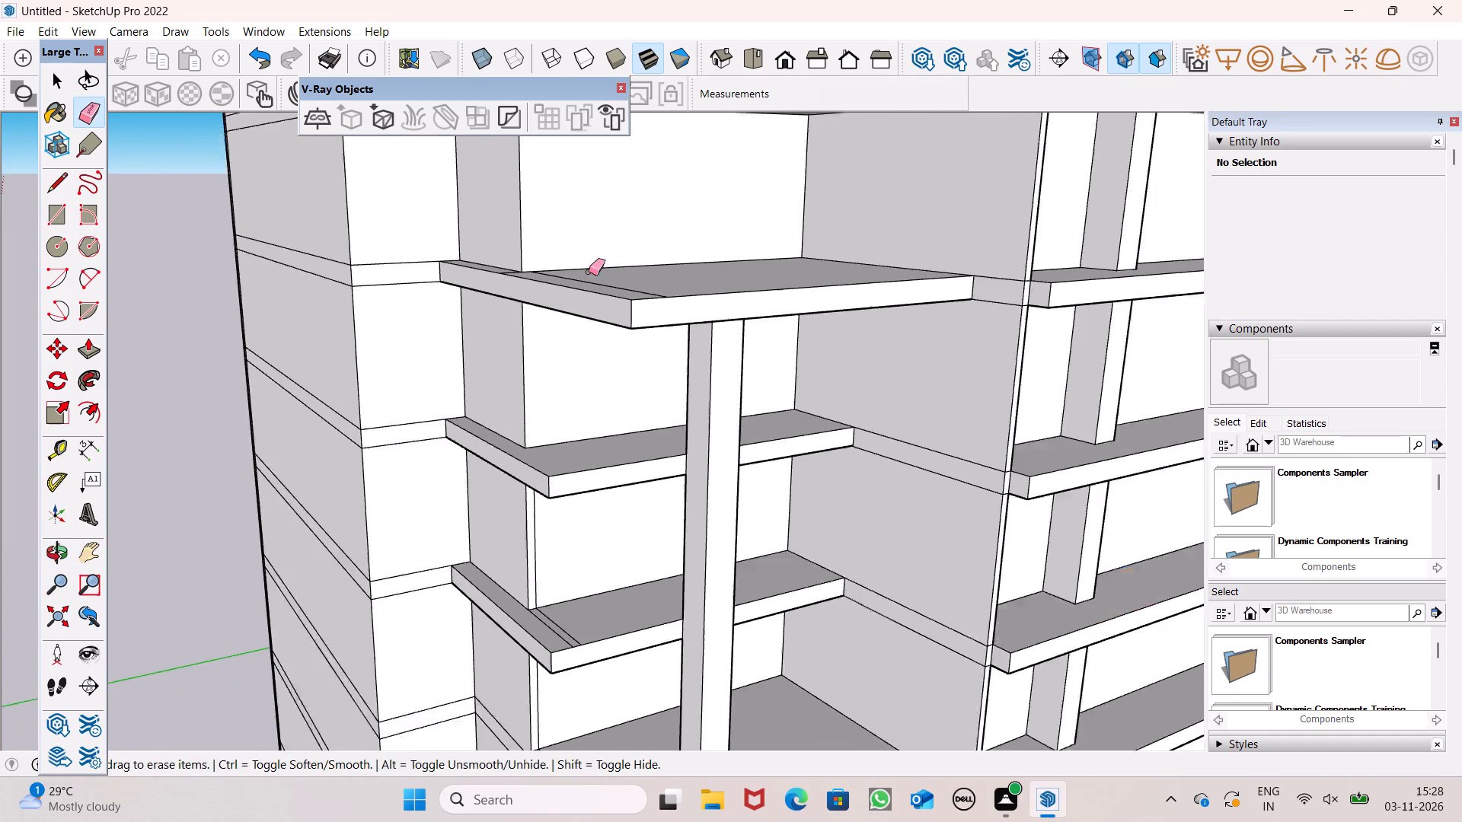
{"action": "scroll", "coordinate": [589, 272], "scroll_direction": "down", "scroll_amount": 2}
{"action": "middle_click_drag", "start_coordinate": [634, 289], "coordinate": [689, 359]}
{"action": "scroll", "coordinate": [623, 404], "scroll_direction": "down", "scroll_amount": 6}
{"action": "scroll", "coordinate": [614, 474], "scroll_direction": "up", "scroll_amount": 2}
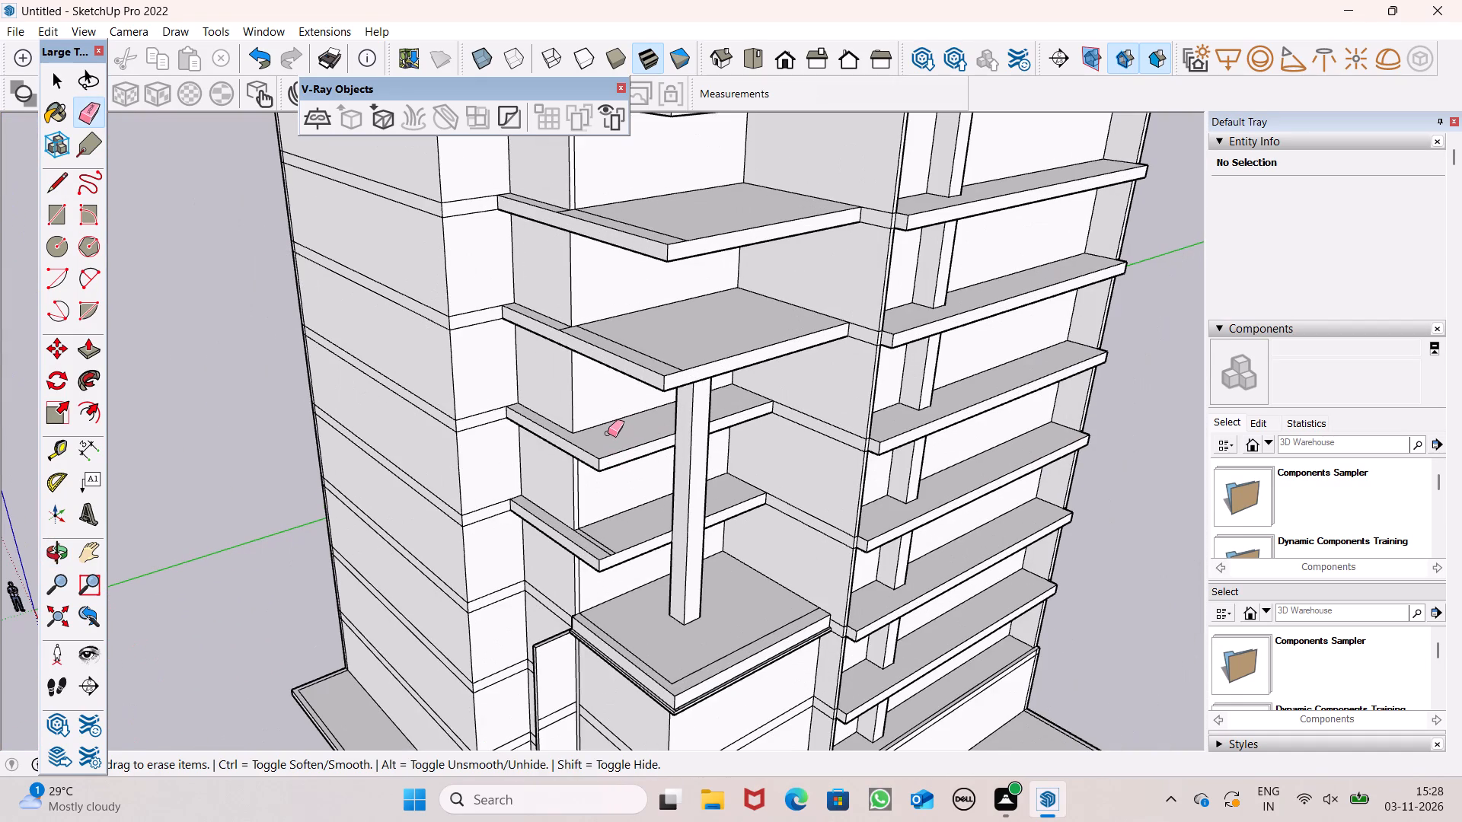
{"action": "scroll", "coordinate": [609, 431], "scroll_direction": "down", "scroll_amount": 4}
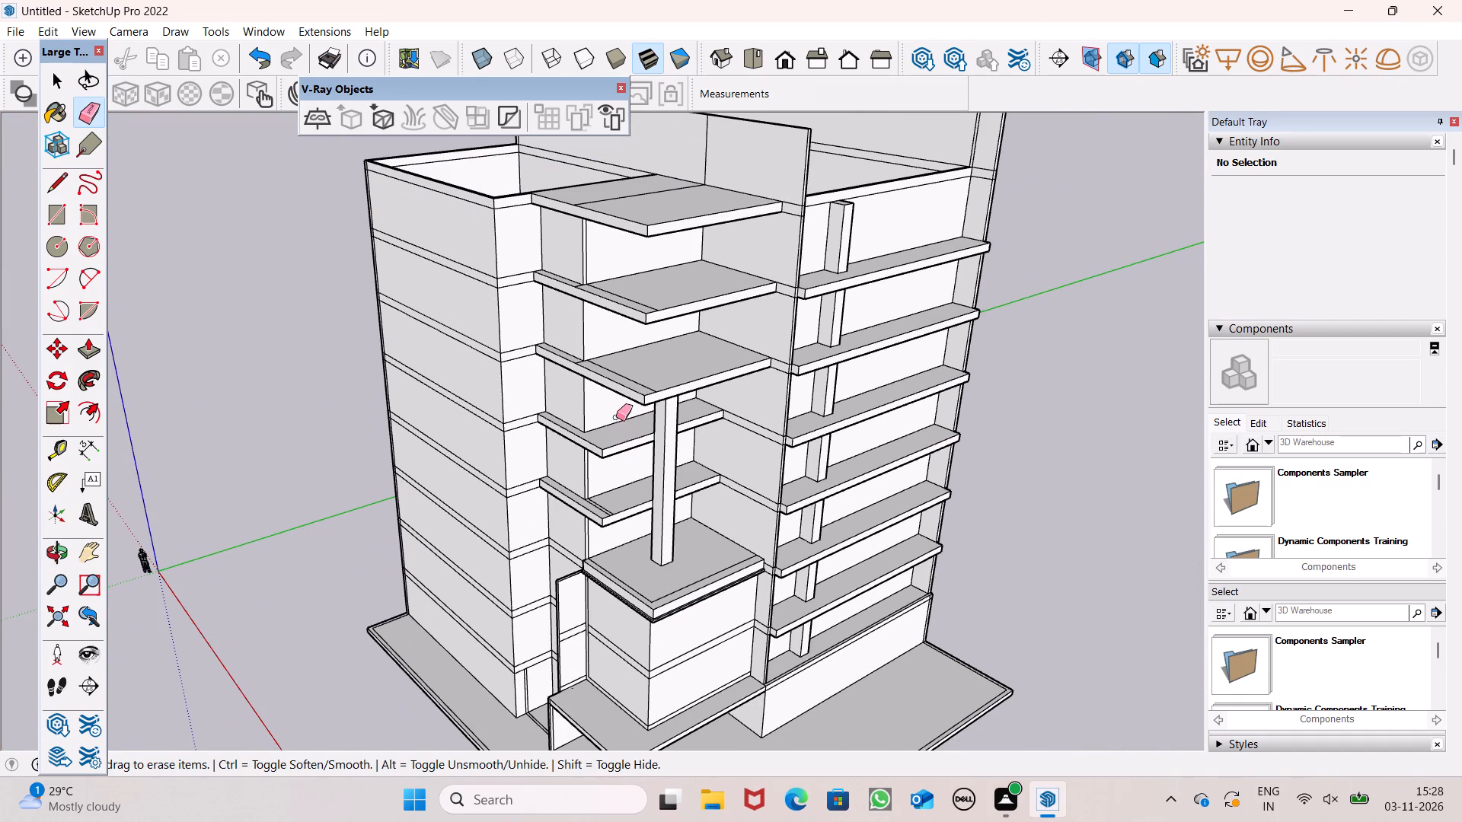
{"action": "scroll", "coordinate": [581, 243], "scroll_direction": "up", "scroll_amount": 3}
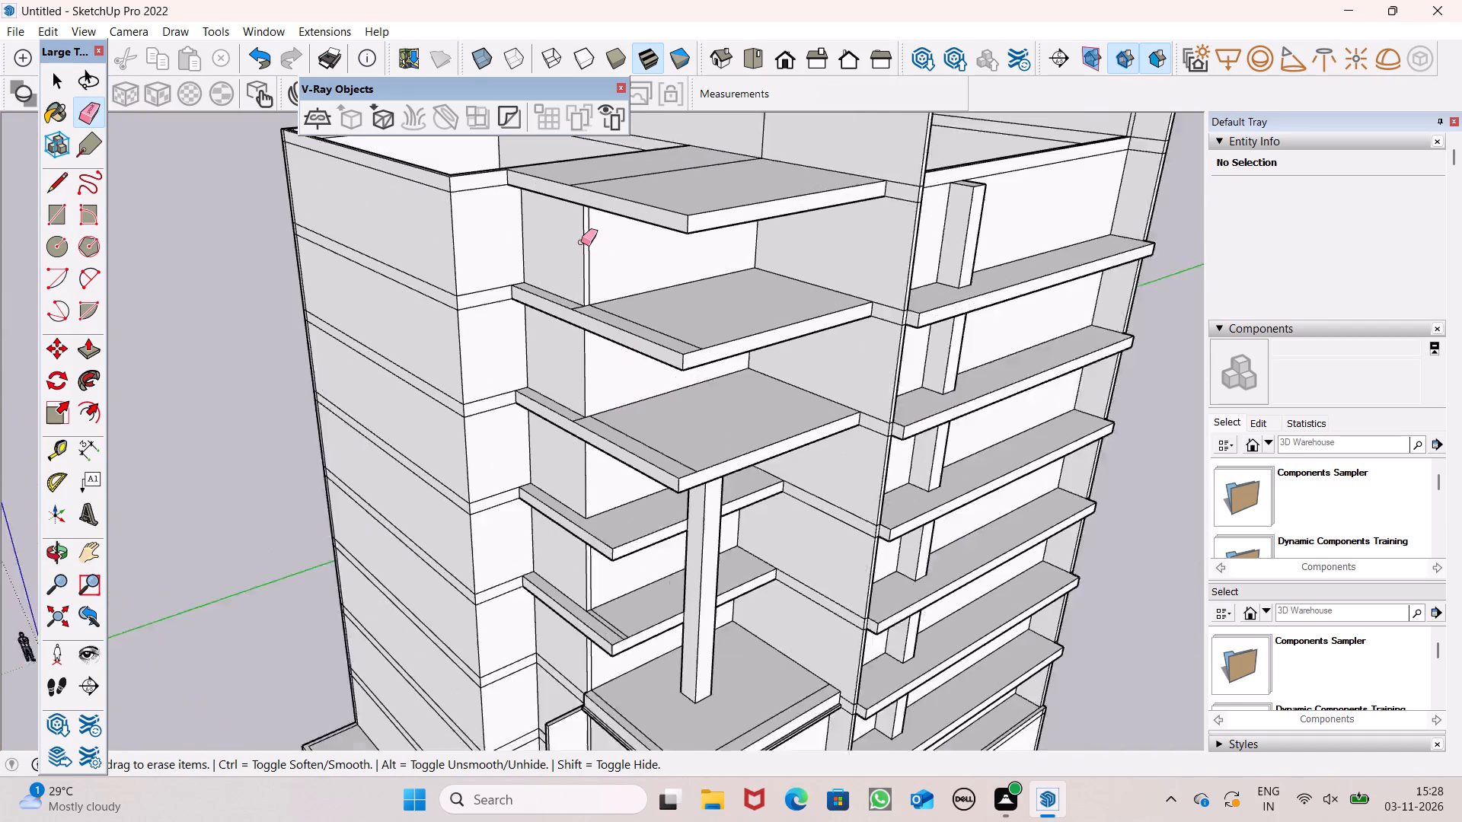
{"action": "scroll", "coordinate": [581, 242], "scroll_direction": "up", "scroll_amount": 2}
{"action": "left_click_drag", "start_coordinate": [594, 250], "coordinate": [592, 263]}
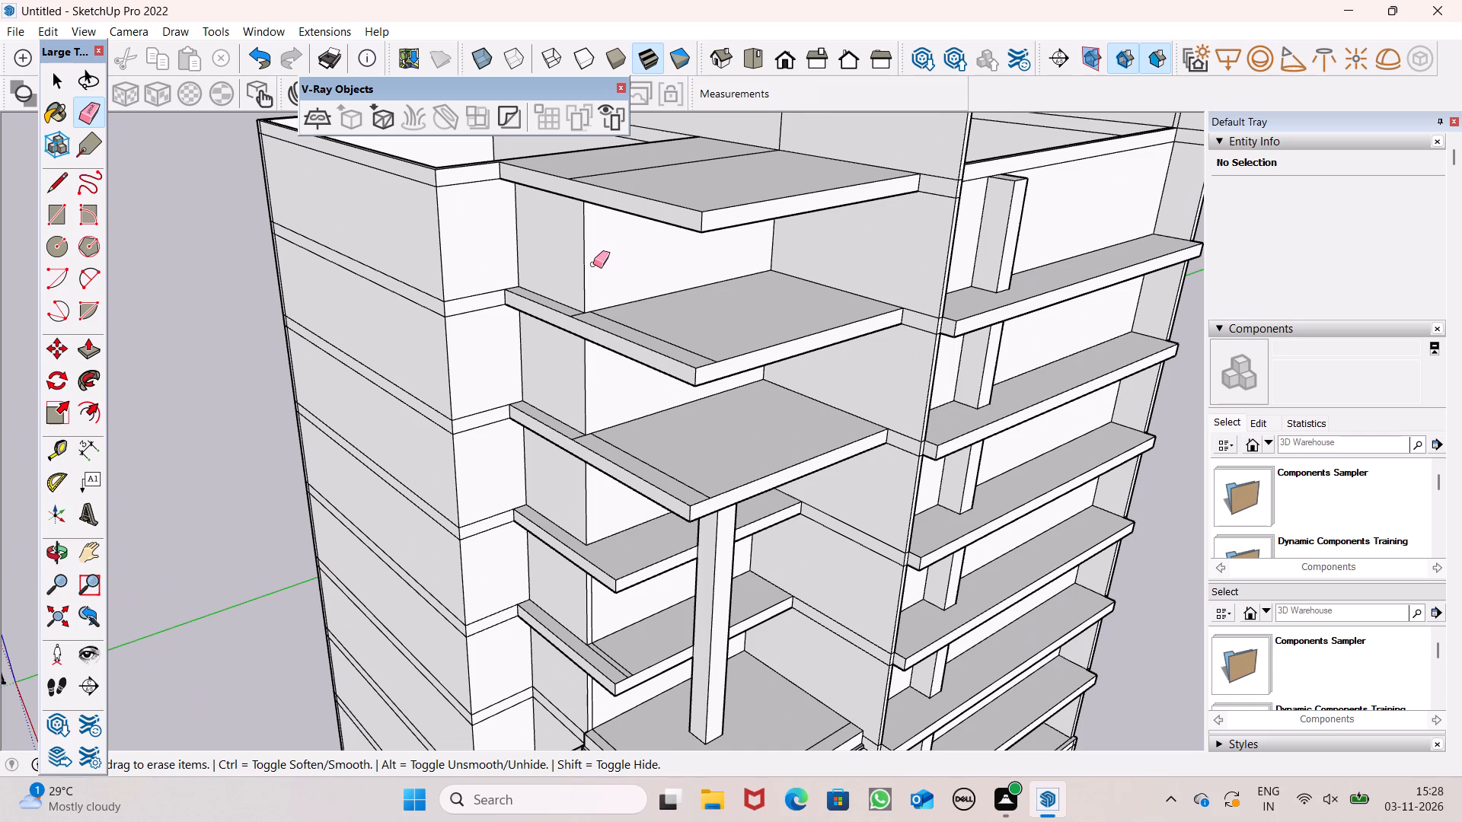
Push/Pull the top-storey recess wall under the roof slab outward by 12' 8 5/16".
{"action": "scroll", "coordinate": [592, 264], "scroll_direction": "down", "scroll_amount": 1}
{"action": "left_click", "coordinate": [88, 338]}
{"action": "scroll", "coordinate": [572, 311], "scroll_direction": "up", "scroll_amount": 4}
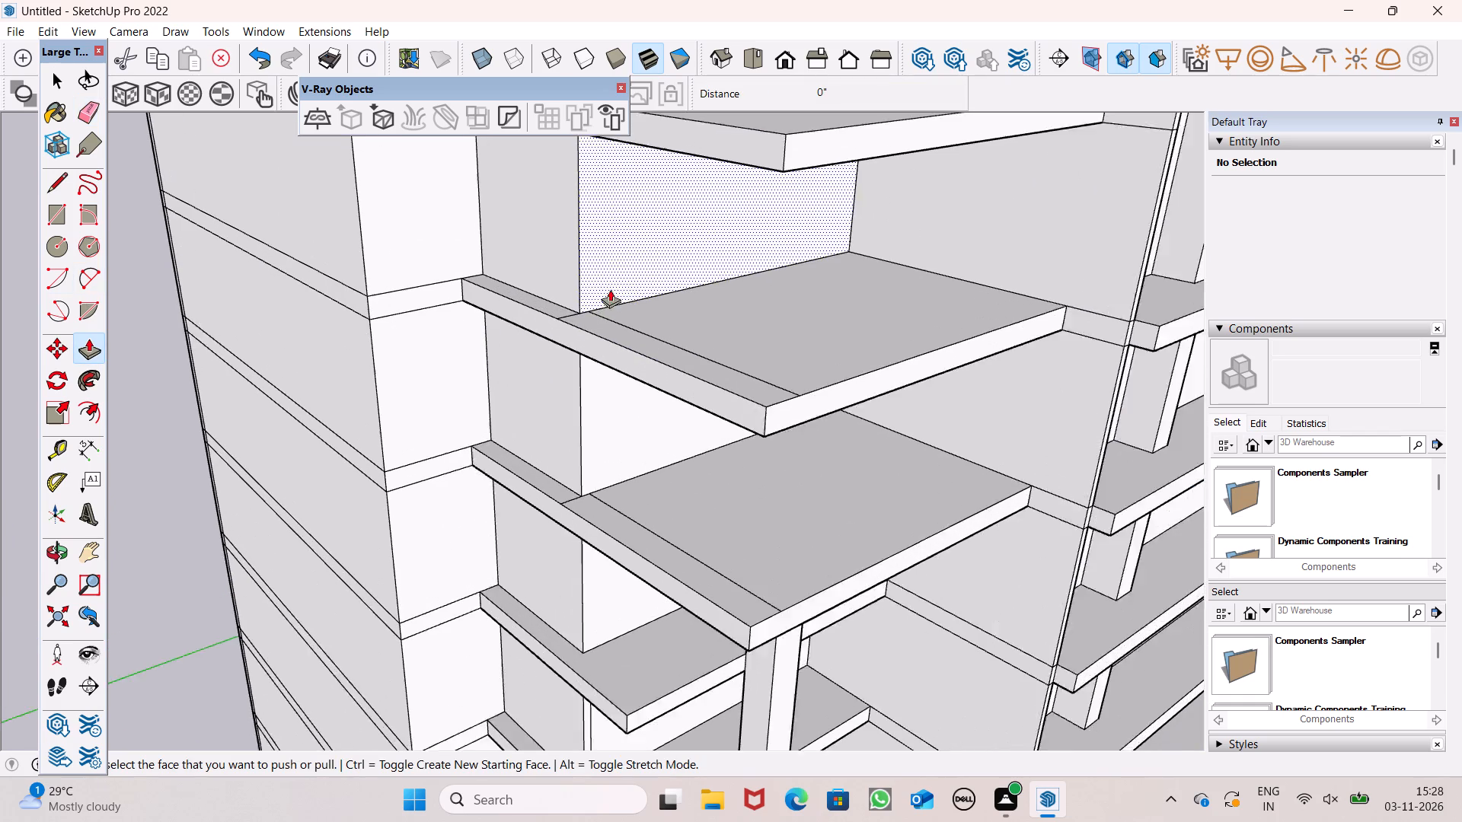
{"action": "scroll", "coordinate": [610, 289], "scroll_direction": "up", "scroll_amount": 2}
{"action": "left_click_drag", "start_coordinate": [610, 279], "coordinate": [740, 327]}
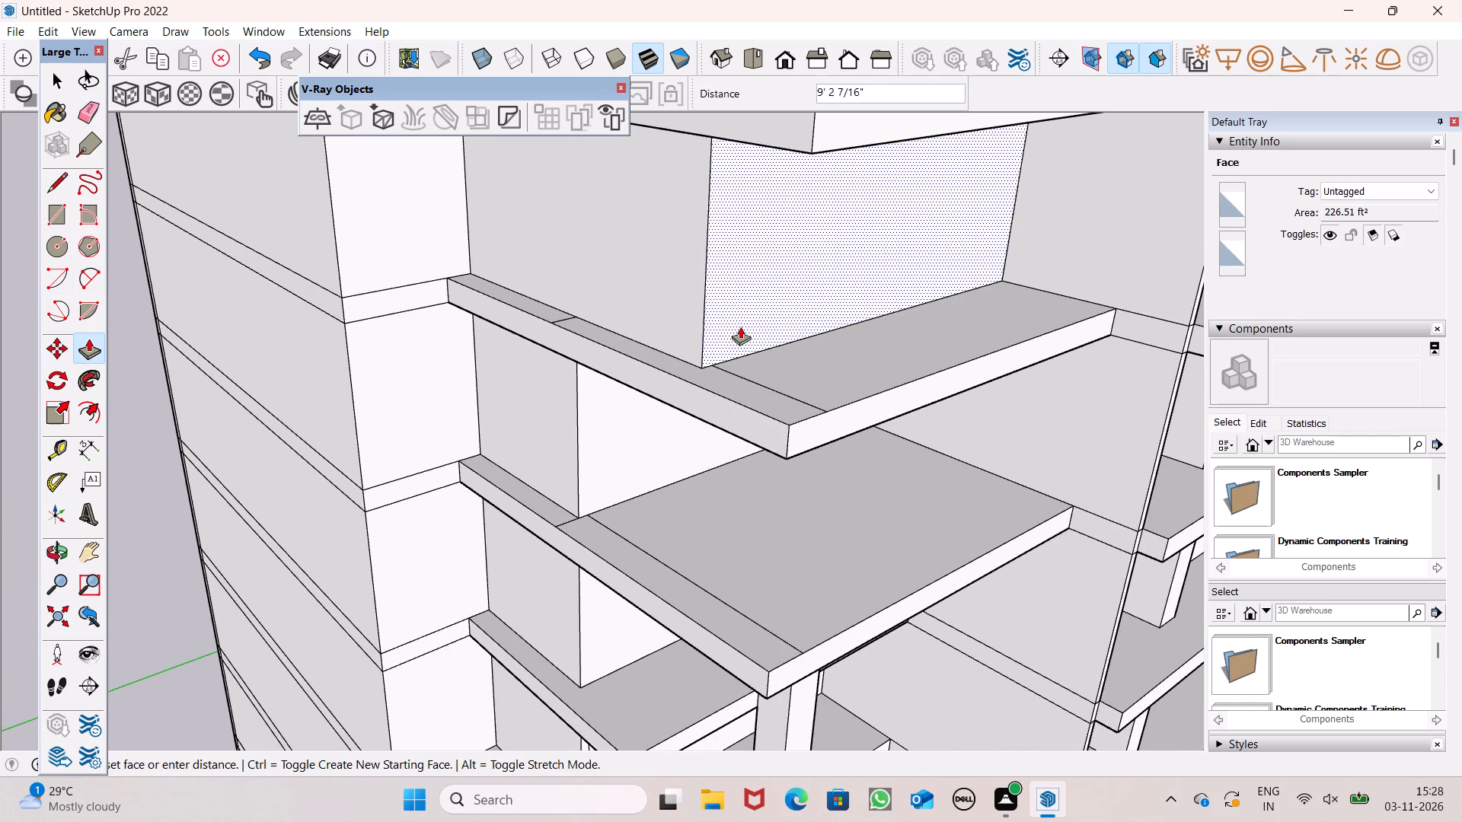
{"action": "left_click_drag", "start_coordinate": [740, 327], "coordinate": [802, 339]}
Push/Pull the roof slab's long edge outward 6' 3 3/4" so it meets the outer corner of the stepped wall.
{"action": "scroll", "coordinate": [784, 306], "scroll_direction": "down", "scroll_amount": 3}
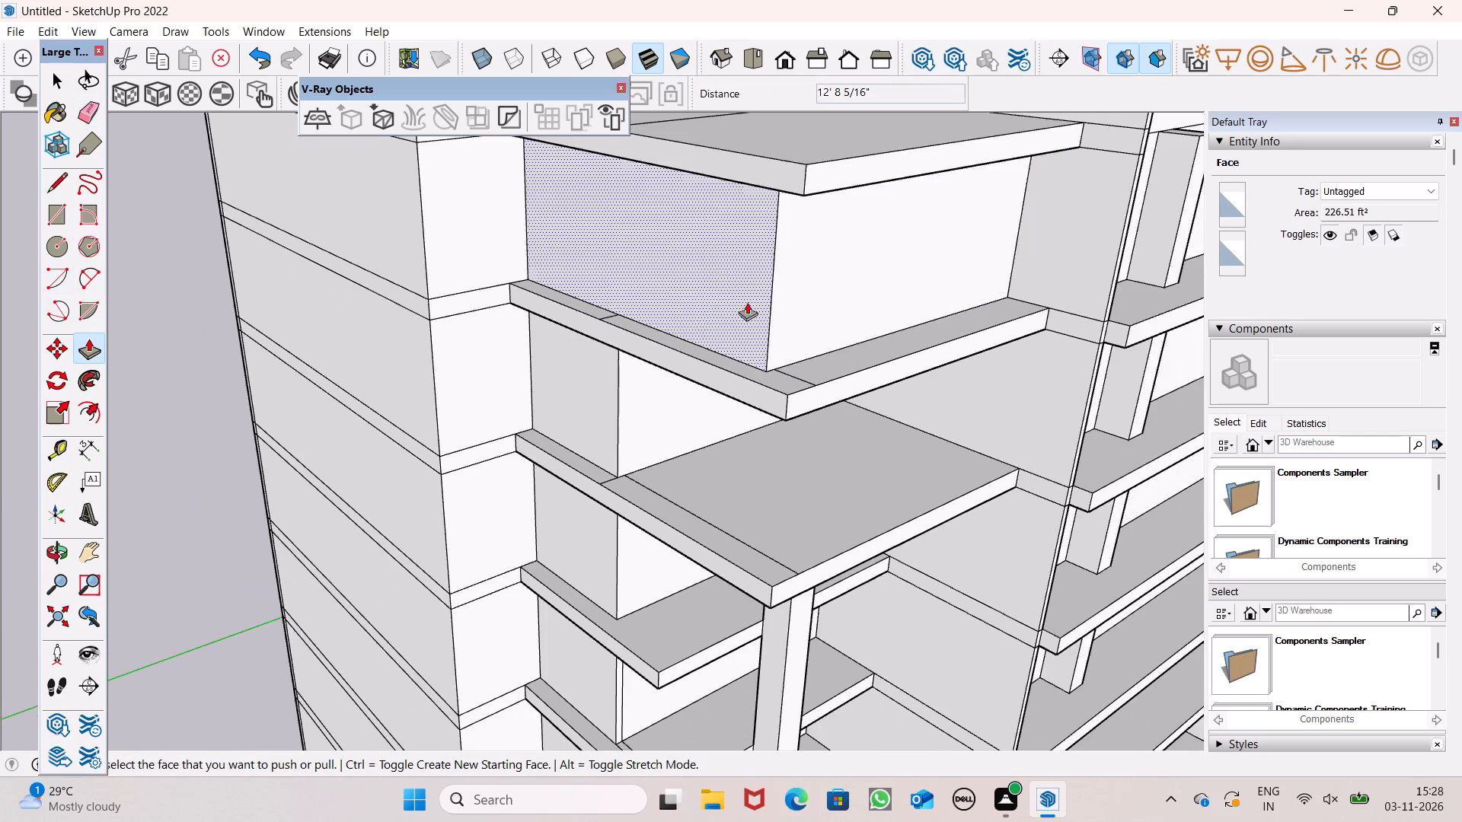
{"action": "middle_click_drag", "start_coordinate": [705, 324], "coordinate": [800, 400]}
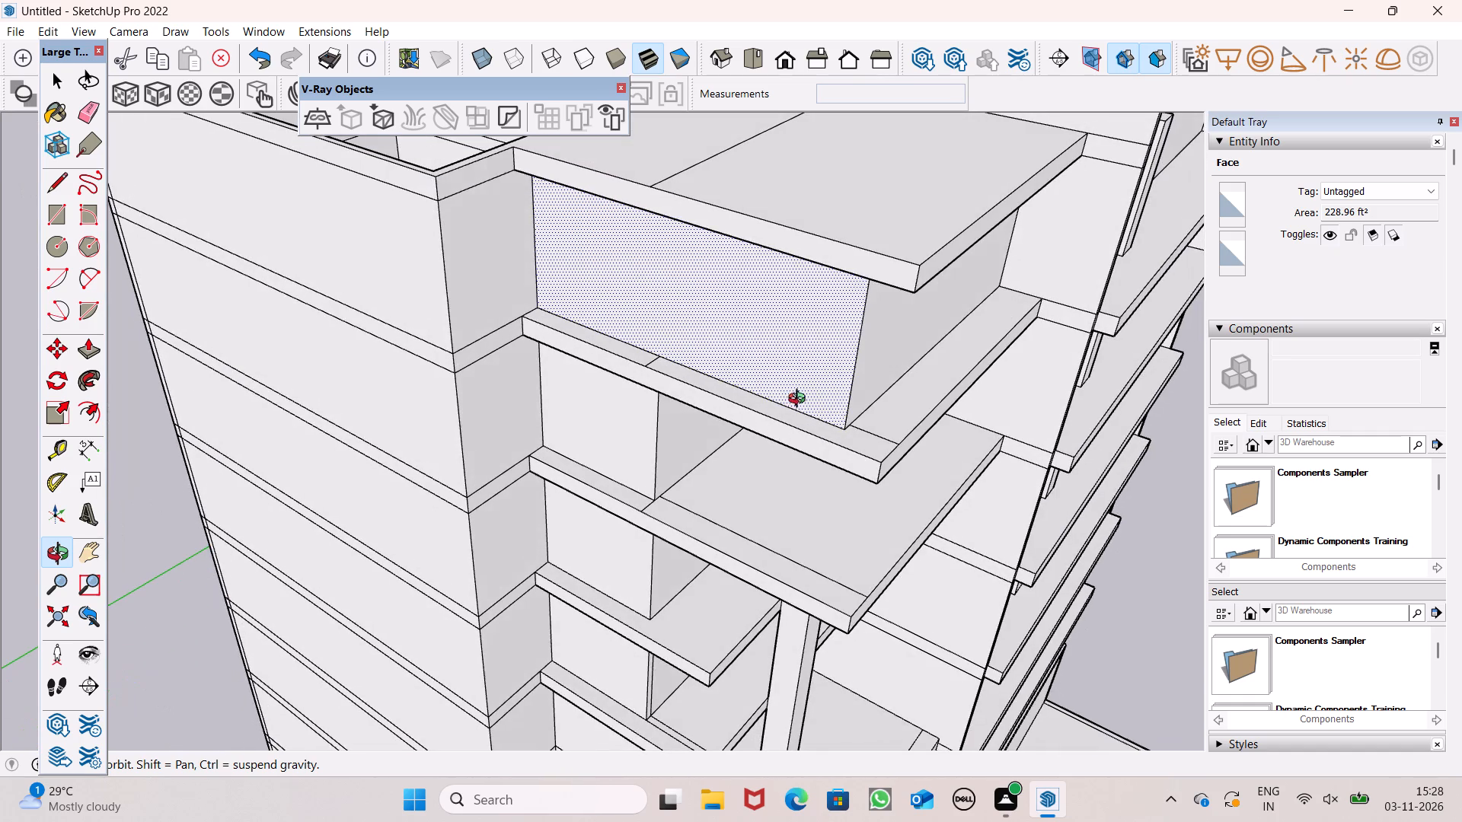
{"action": "middle_click_drag", "start_coordinate": [800, 400], "coordinate": [803, 400]}
{"action": "scroll", "coordinate": [555, 407], "scroll_direction": "down", "scroll_amount": 1}
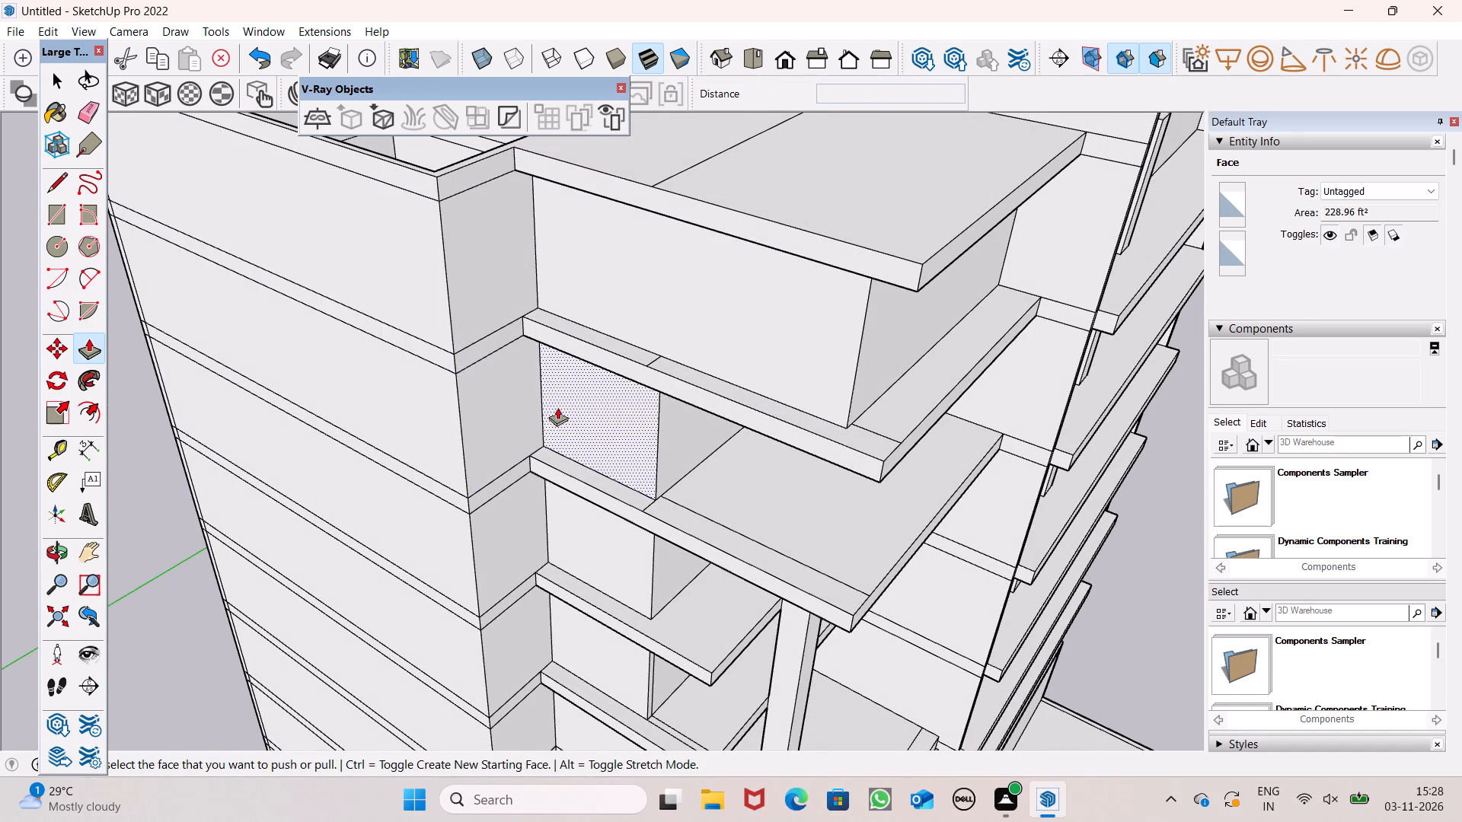
{"action": "middle_click_drag", "start_coordinate": [931, 414], "coordinate": [862, 452]}
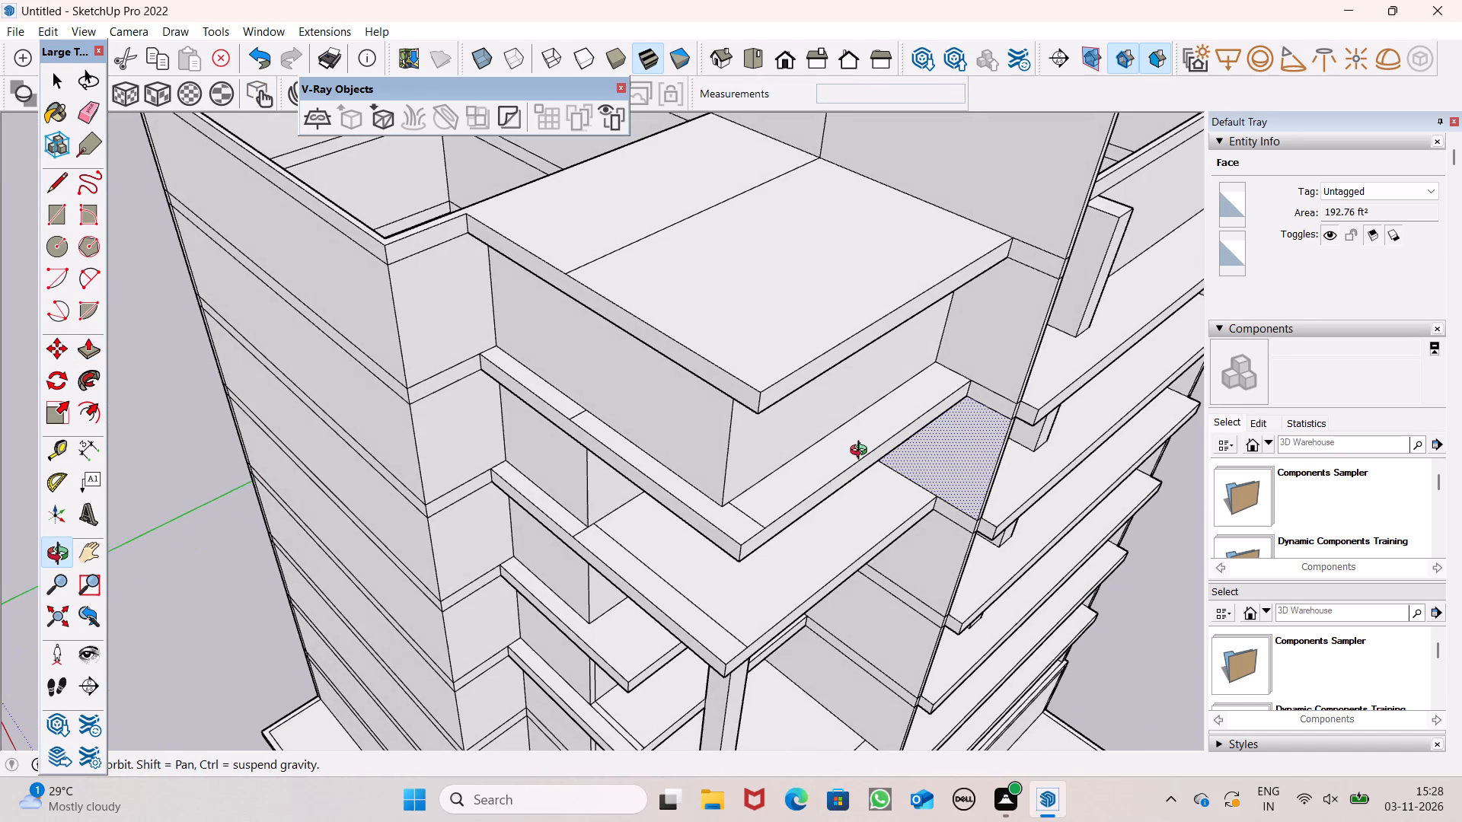
{"action": "middle_click_drag", "start_coordinate": [862, 452], "coordinate": [863, 452]}
{"action": "scroll", "coordinate": [672, 304], "scroll_direction": "down", "scroll_amount": 1}
{"action": "middle_click_drag", "start_coordinate": [496, 296], "coordinate": [584, 334]}
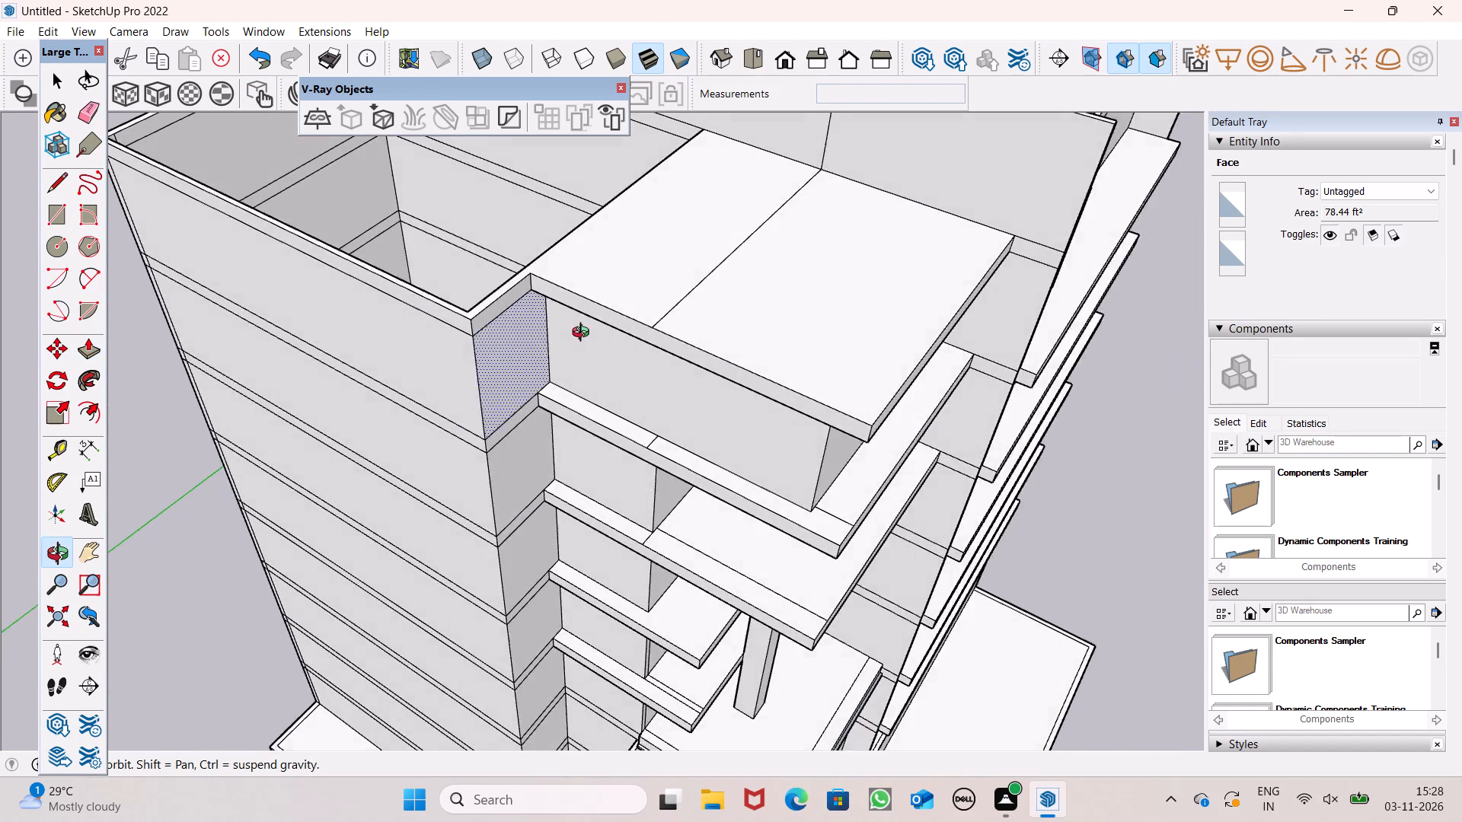
{"action": "middle_click_drag", "start_coordinate": [584, 334], "coordinate": [610, 338]}
{"action": "scroll", "coordinate": [573, 290], "scroll_direction": "up", "scroll_amount": 4}
{"action": "left_click_drag", "start_coordinate": [554, 293], "coordinate": [454, 344]}
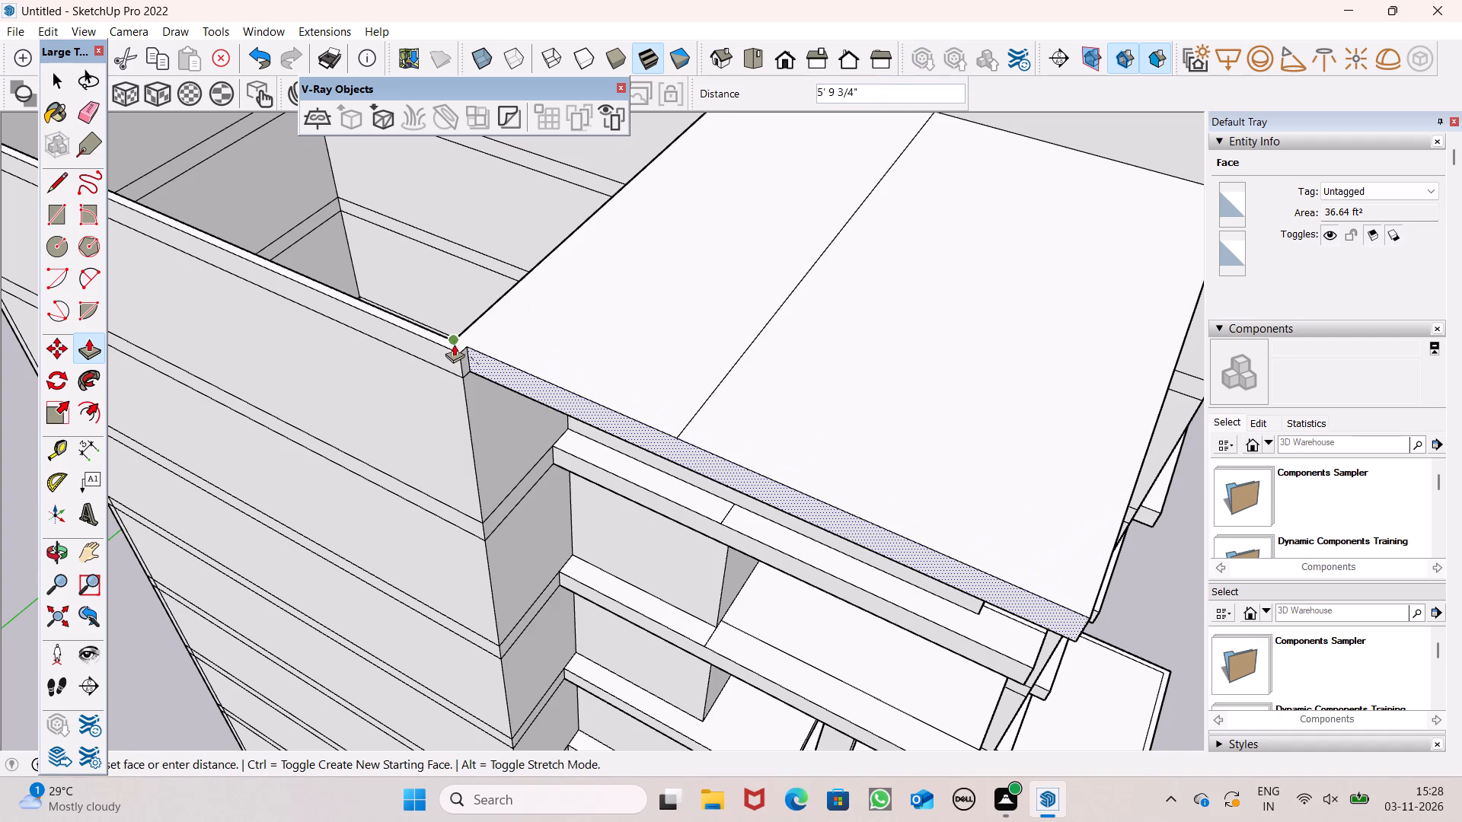
{"action": "left_click_drag", "start_coordinate": [454, 344], "coordinate": [455, 359]}
Examine the extended roof slab, the top-storey block and the projecting slabs from several sides of the building.
{"action": "scroll", "coordinate": [468, 261], "scroll_direction": "down", "scroll_amount": 4}
{"action": "middle_click_drag", "start_coordinate": [561, 409], "coordinate": [579, 256]}
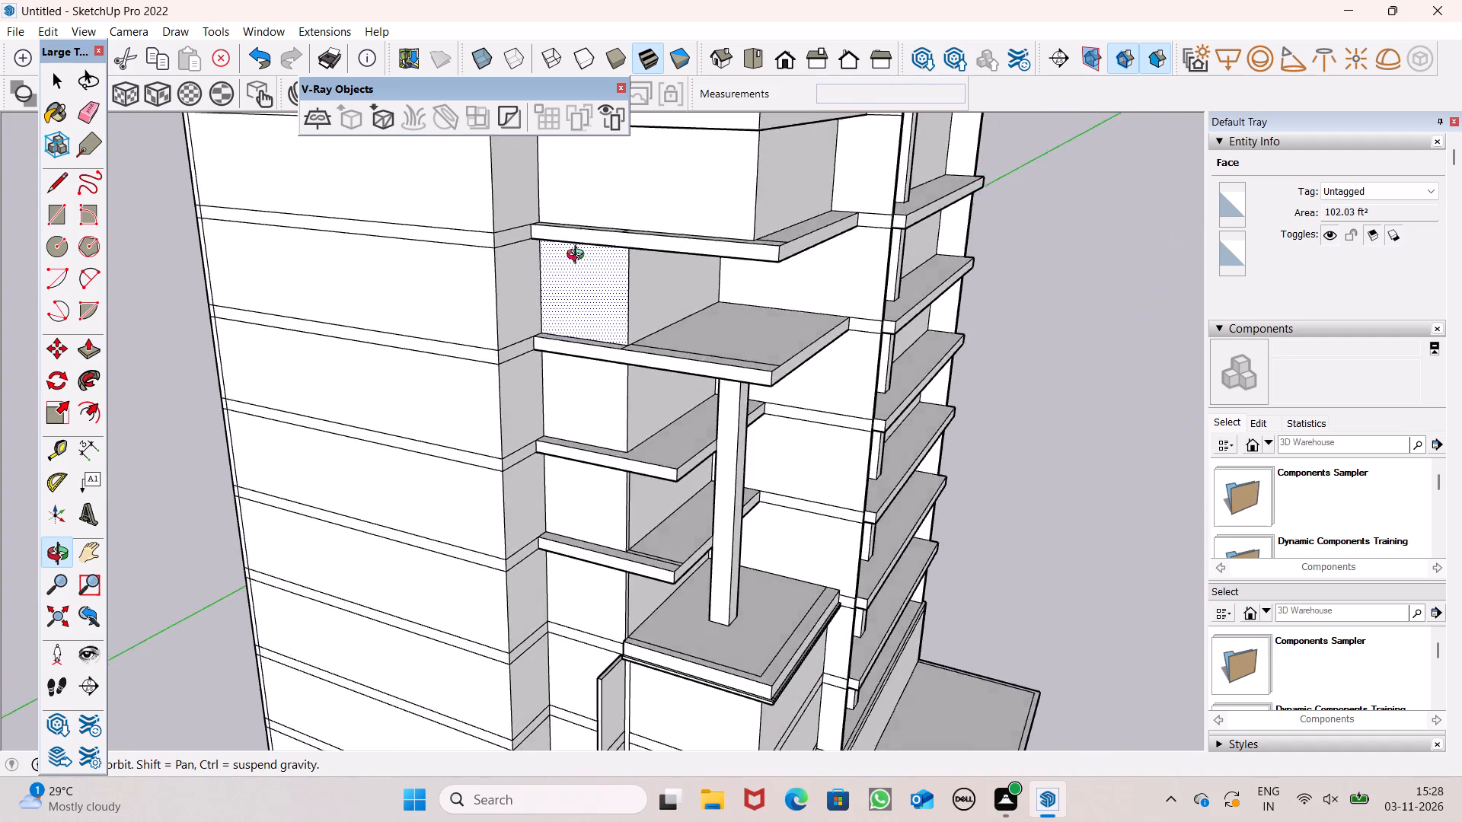
{"action": "middle_click_drag", "start_coordinate": [579, 256], "coordinate": [590, 378]}
{"action": "scroll", "coordinate": [590, 378], "scroll_direction": "down", "scroll_amount": 5}
{"action": "middle_click_drag", "start_coordinate": [647, 390], "coordinate": [736, 108]}
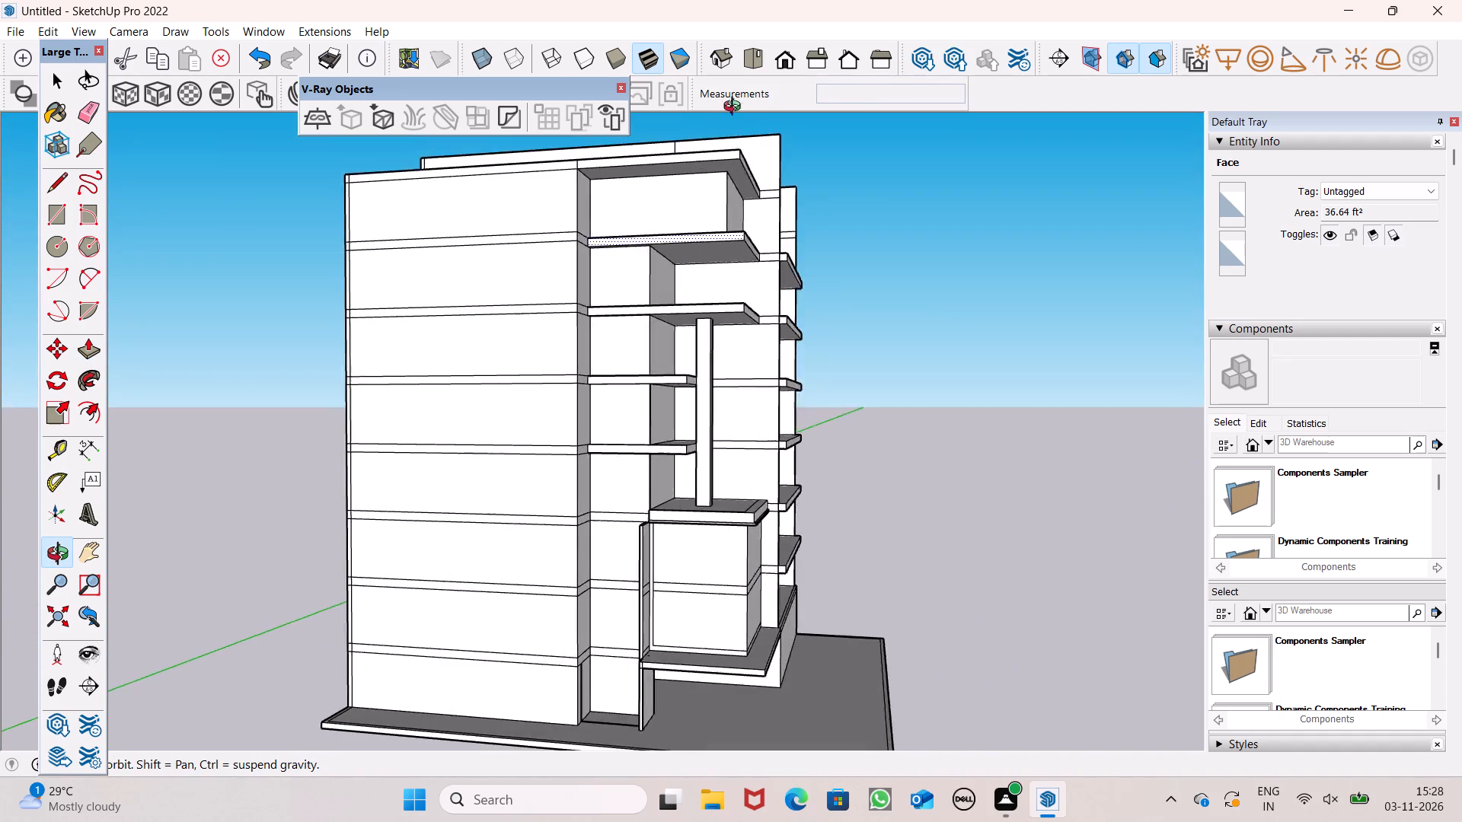
{"action": "middle_click_drag", "start_coordinate": [736, 108], "coordinate": [399, 112]}
{"action": "scroll", "coordinate": [382, 126], "scroll_direction": "up", "scroll_amount": 2}
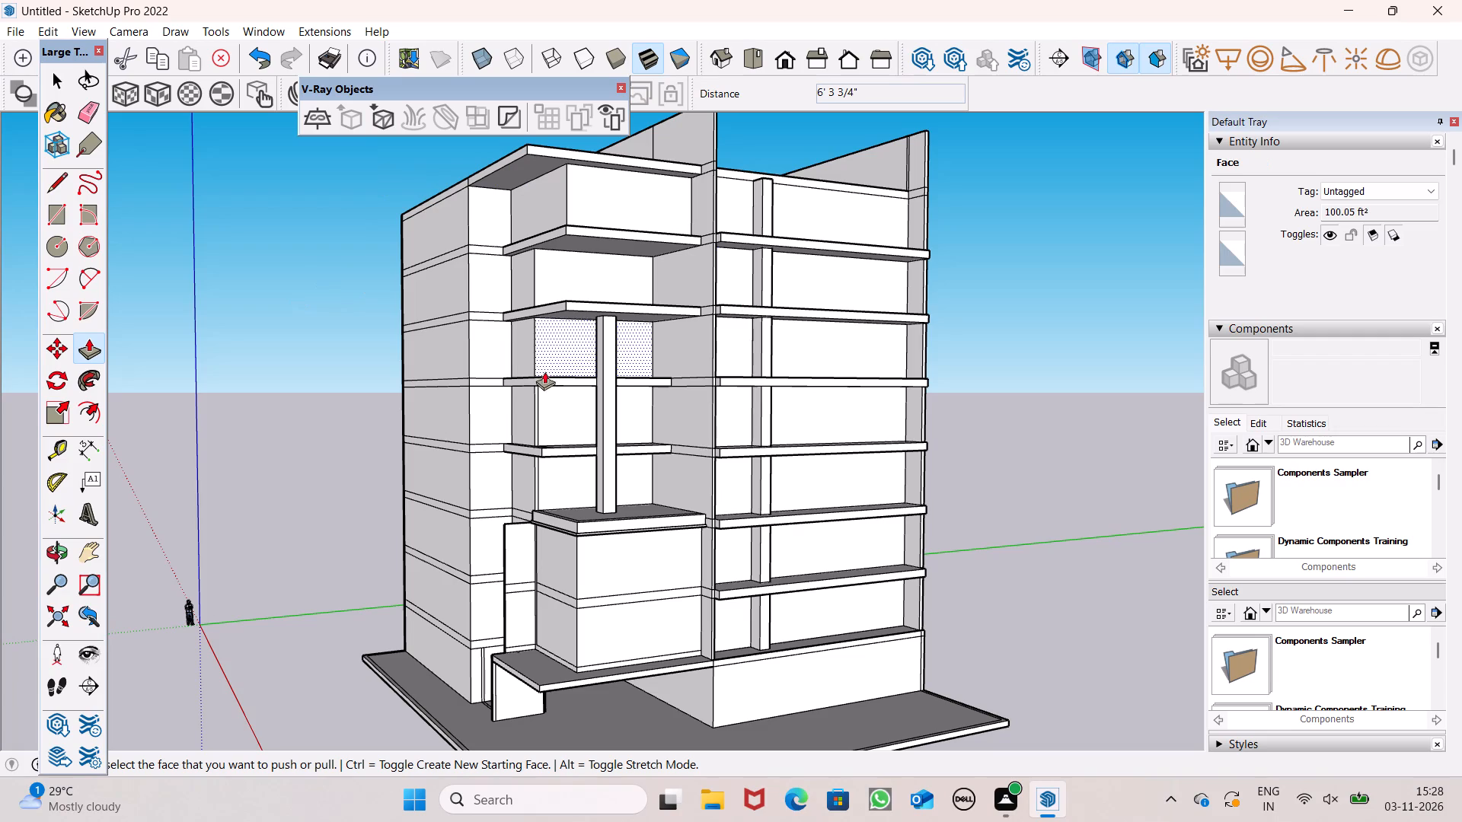
{"action": "scroll", "coordinate": [712, 315], "scroll_direction": "down", "scroll_amount": 1}
{"action": "middle_click_drag", "start_coordinate": [764, 285], "coordinate": [804, 448]}
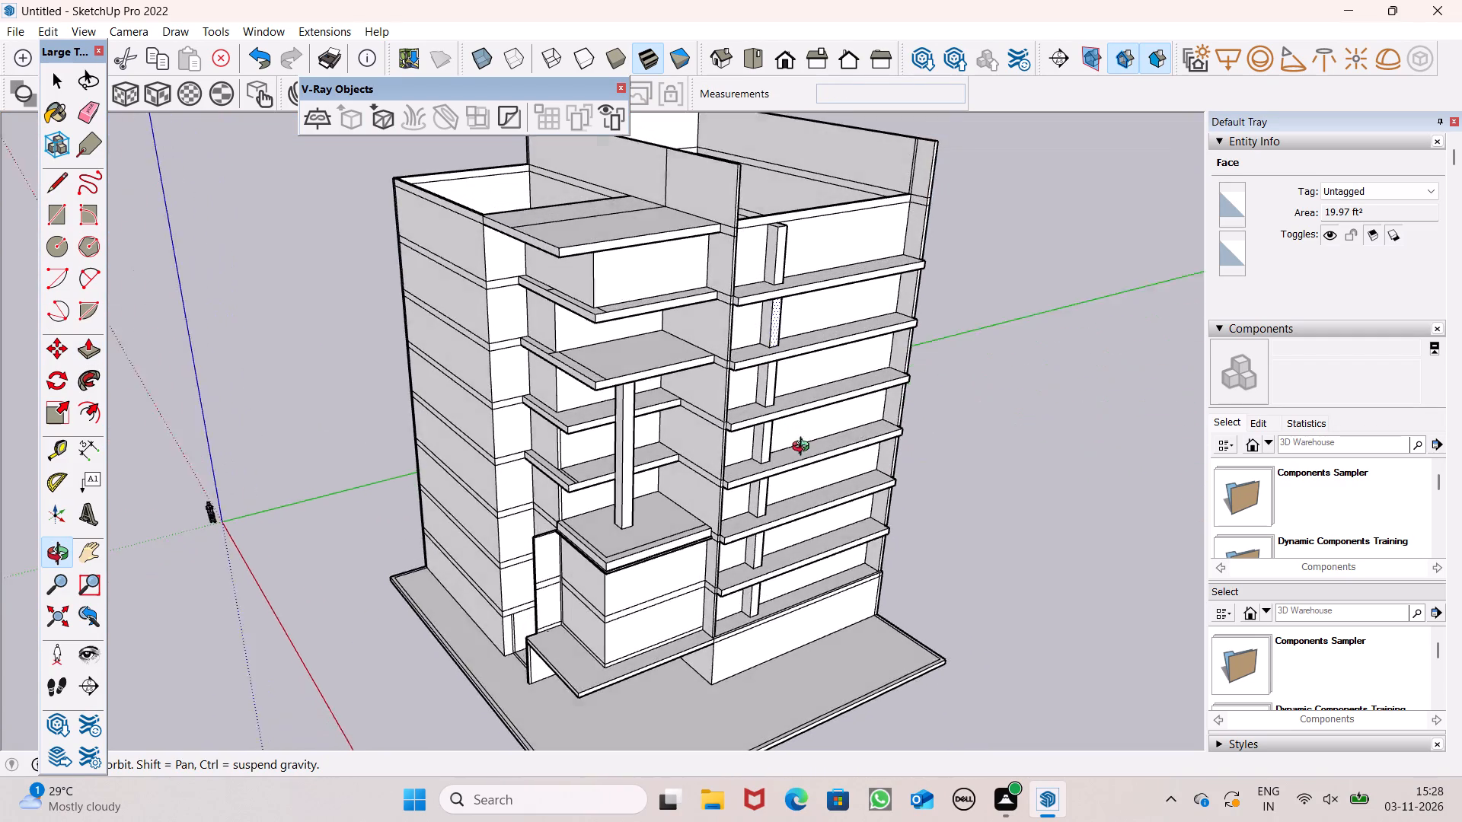
{"action": "middle_click_drag", "start_coordinate": [804, 448], "coordinate": [876, 363]}
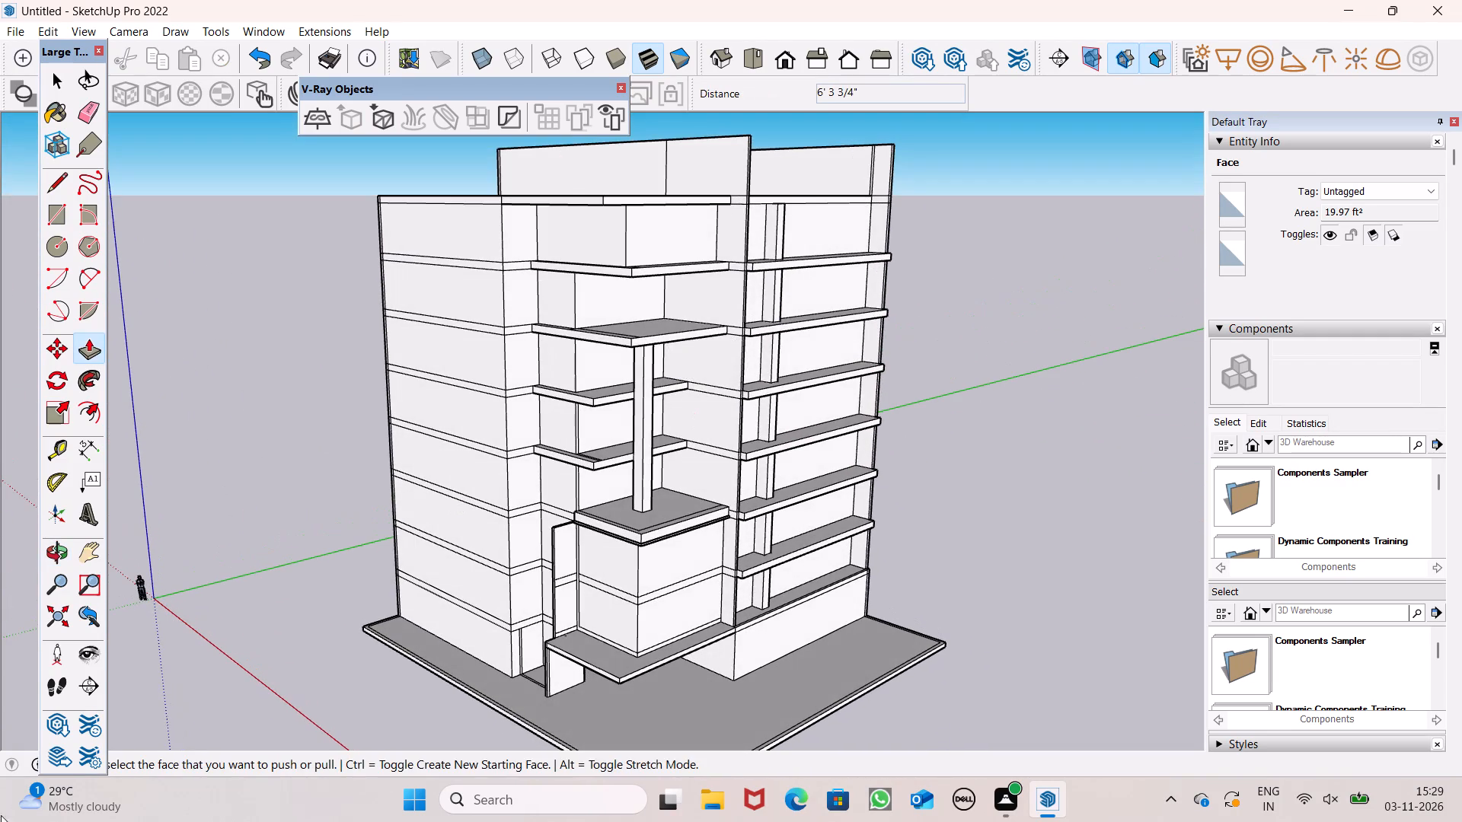
{"action": "middle_click_drag", "start_coordinate": [659, 304], "coordinate": [646, 231]}
{"action": "scroll", "coordinate": [653, 282], "scroll_direction": "up", "scroll_amount": 1}
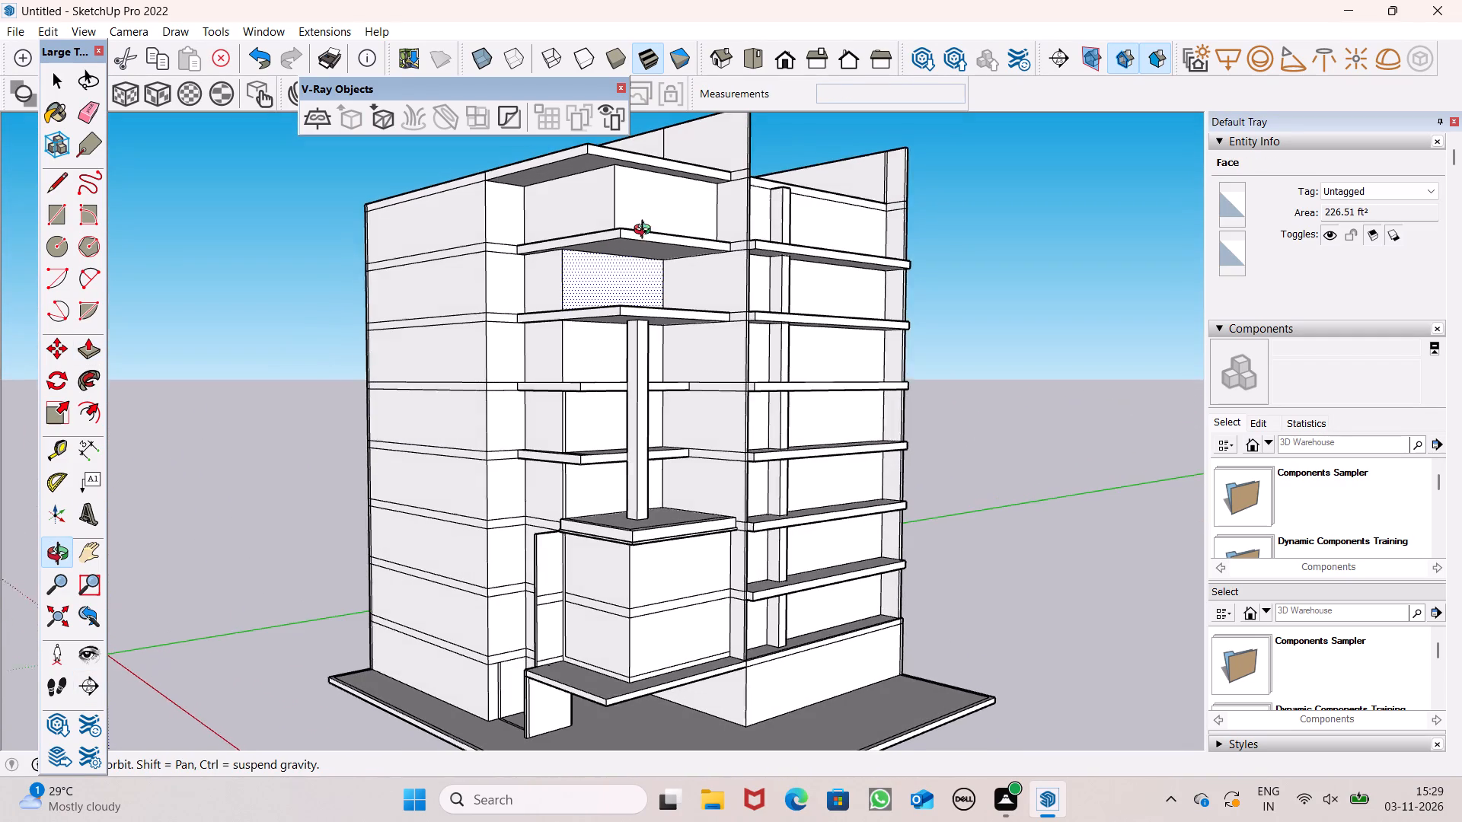
{"action": "middle_click_drag", "start_coordinate": [646, 231], "coordinate": [671, 226]}
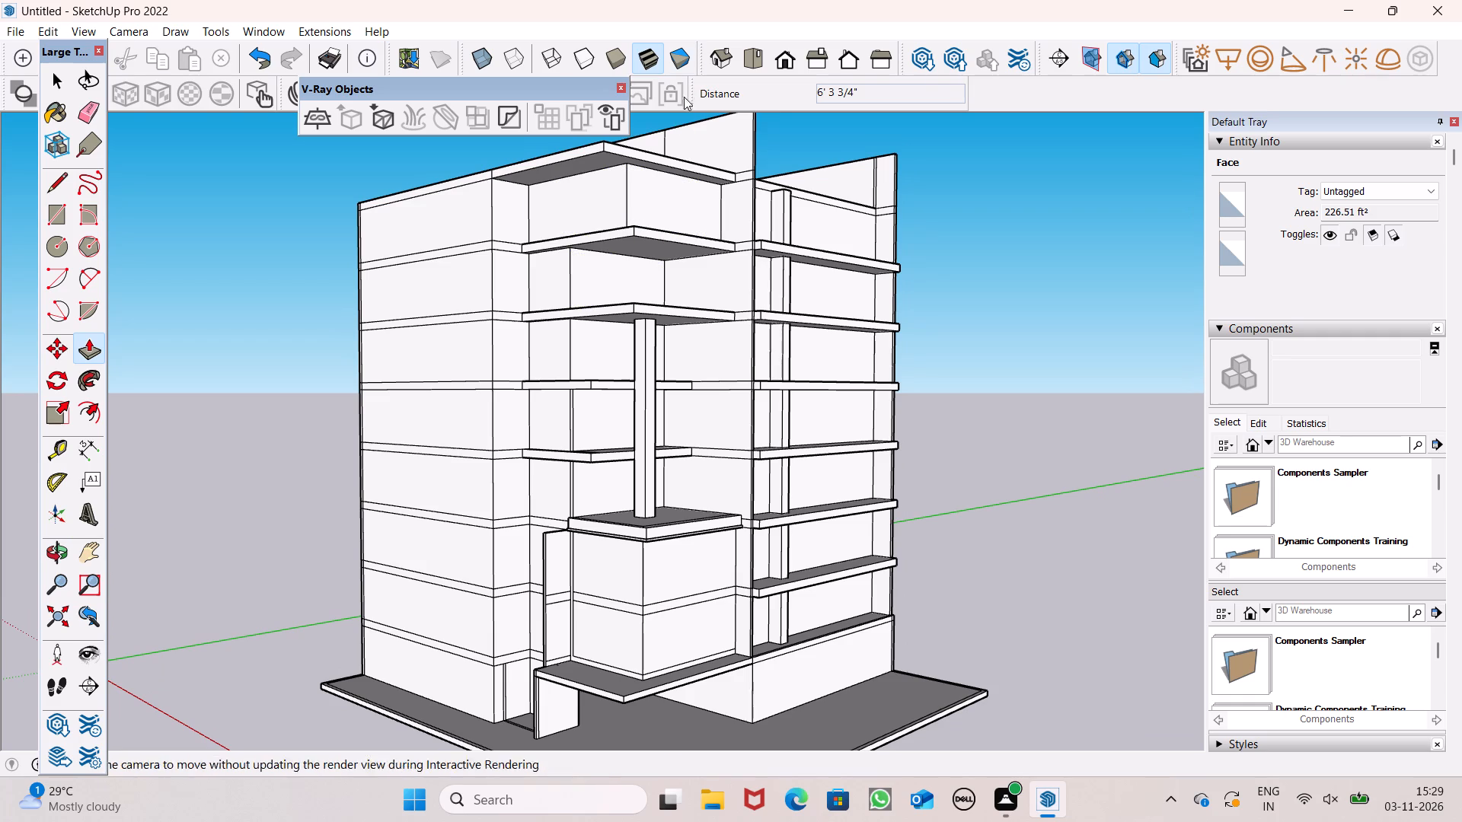
{"action": "middle_click_drag", "start_coordinate": [719, 206], "coordinate": [1059, 263]}
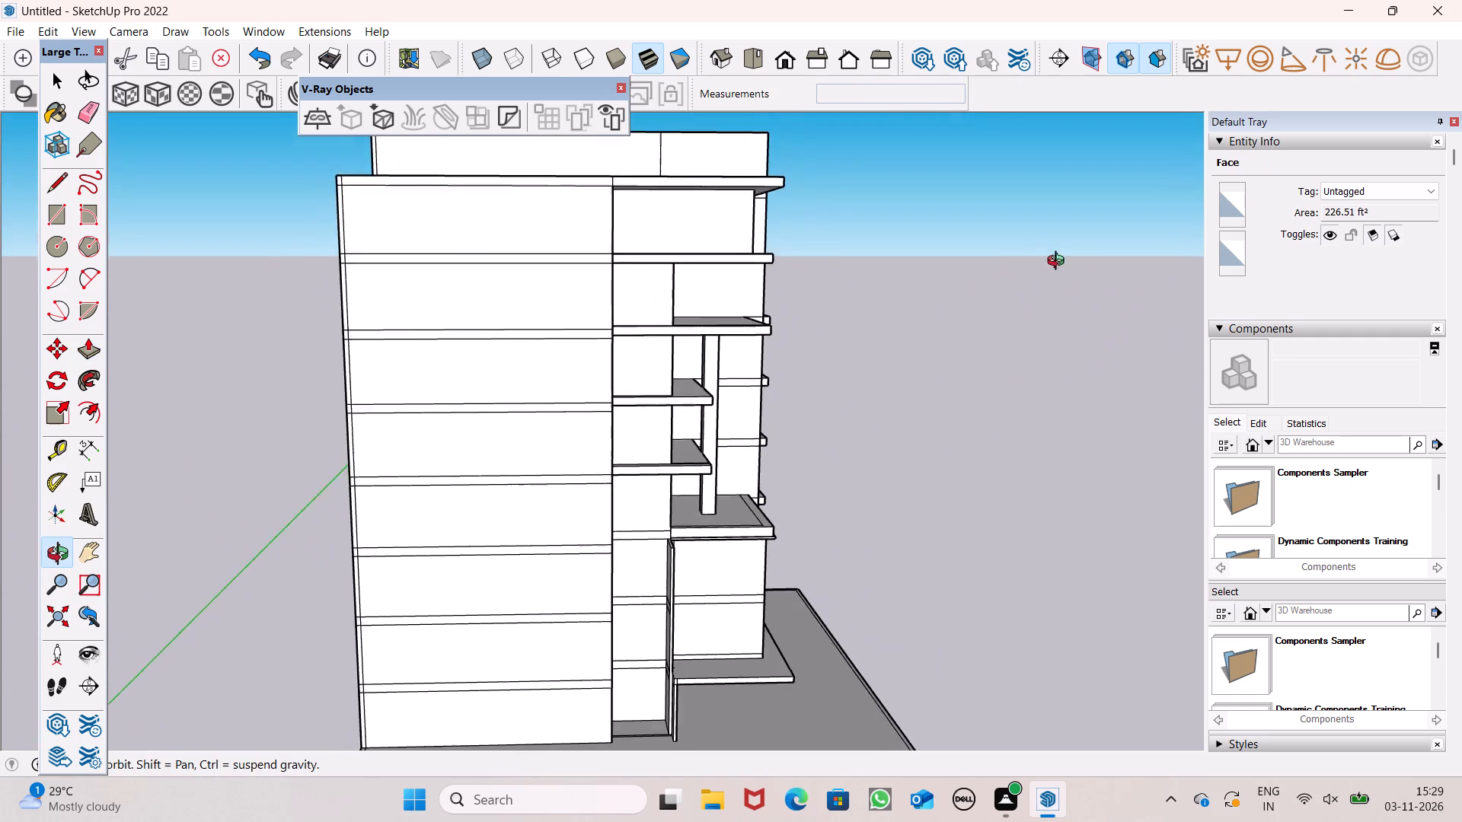
{"action": "middle_click_drag", "start_coordinate": [1059, 263], "coordinate": [966, 300]}
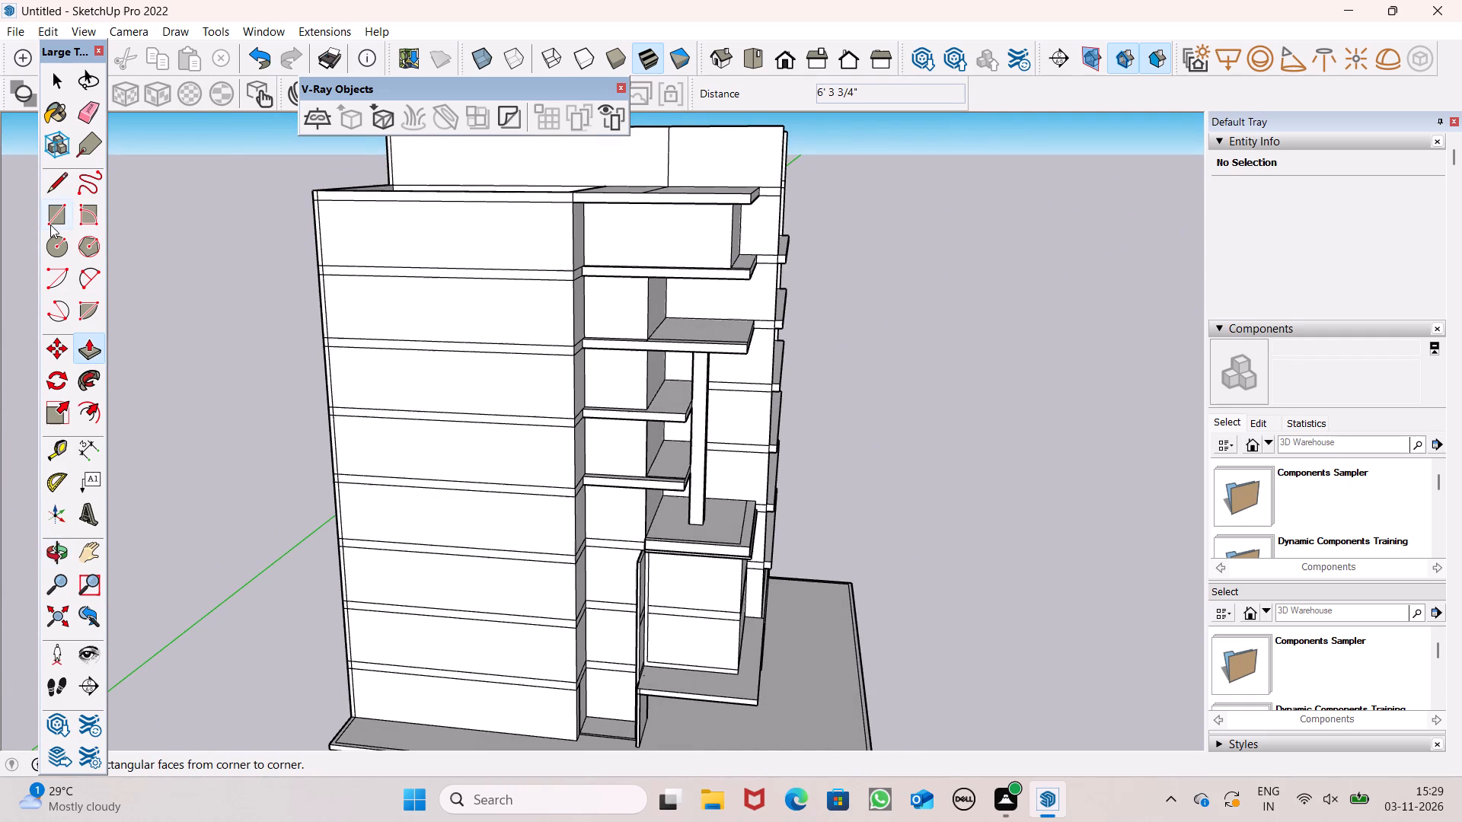
Draw a rectangle about 19' 5" by 8' 11" on the top-storey wall under the roof slab, leaving a narrow border.
{"action": "left_click", "coordinate": [53, 222]}
{"action": "scroll", "coordinate": [638, 213], "scroll_direction": "up", "scroll_amount": 8}
{"action": "middle_click_drag", "start_coordinate": [663, 250], "coordinate": [700, 197]}
{"action": "scroll", "coordinate": [606, 193], "scroll_direction": "up", "scroll_amount": 3}
{"action": "scroll", "coordinate": [618, 304], "scroll_direction": "down", "scroll_amount": 5}
{"action": "scroll", "coordinate": [650, 225], "scroll_direction": "up", "scroll_amount": 5}
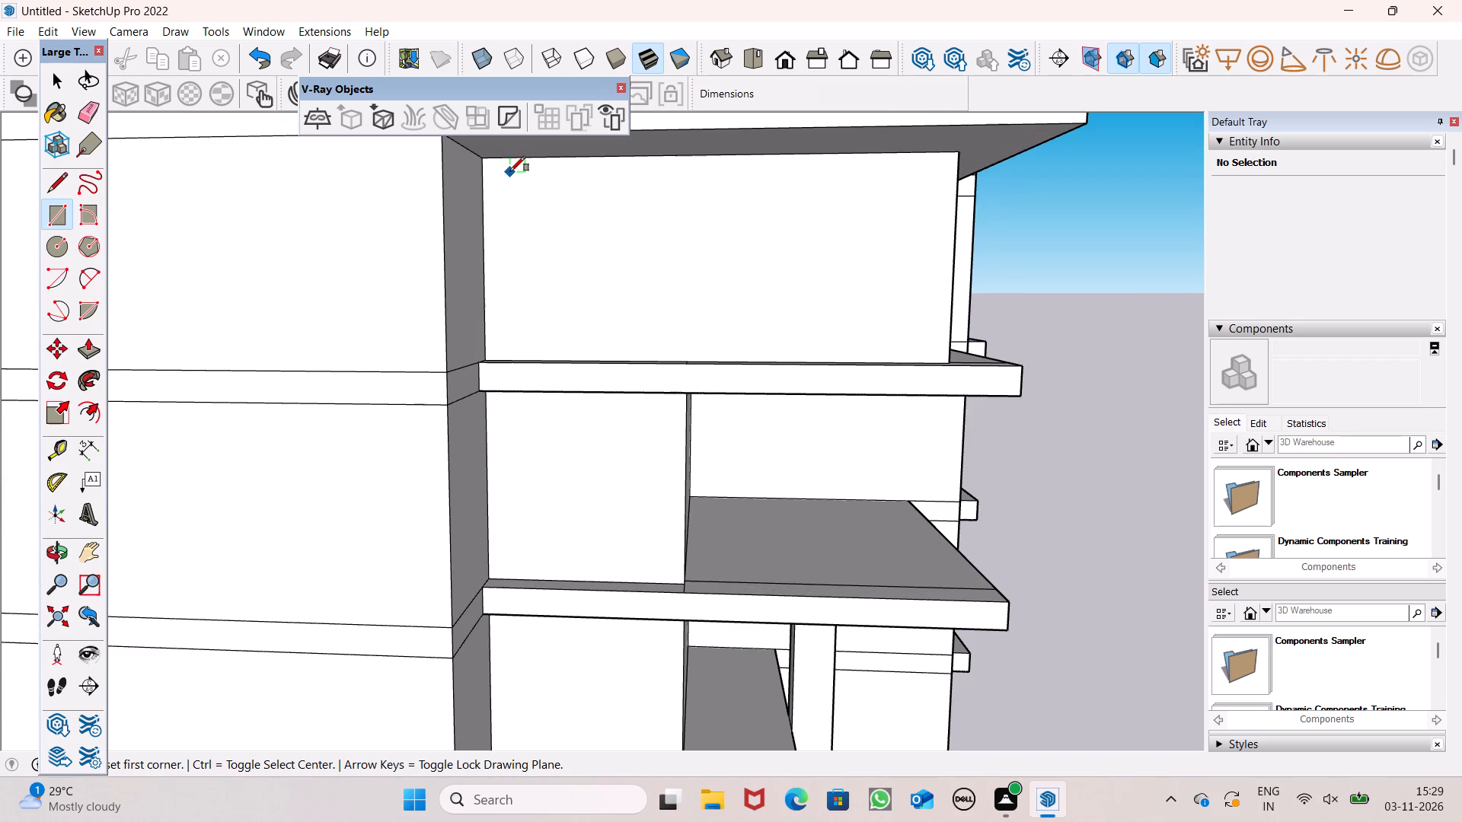
{"action": "left_click", "coordinate": [510, 171]}
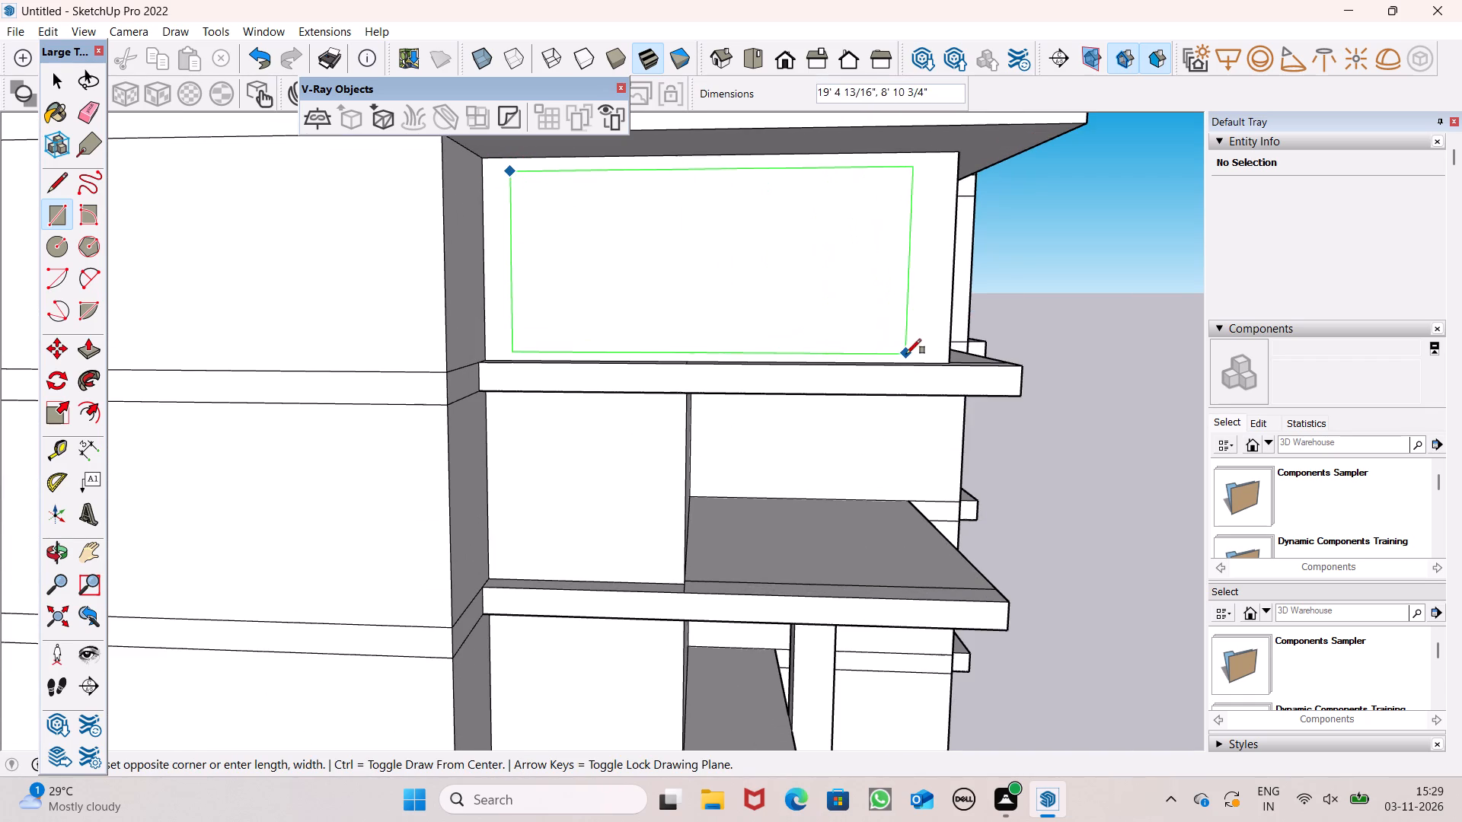
{"action": "left_click", "coordinate": [911, 354]}
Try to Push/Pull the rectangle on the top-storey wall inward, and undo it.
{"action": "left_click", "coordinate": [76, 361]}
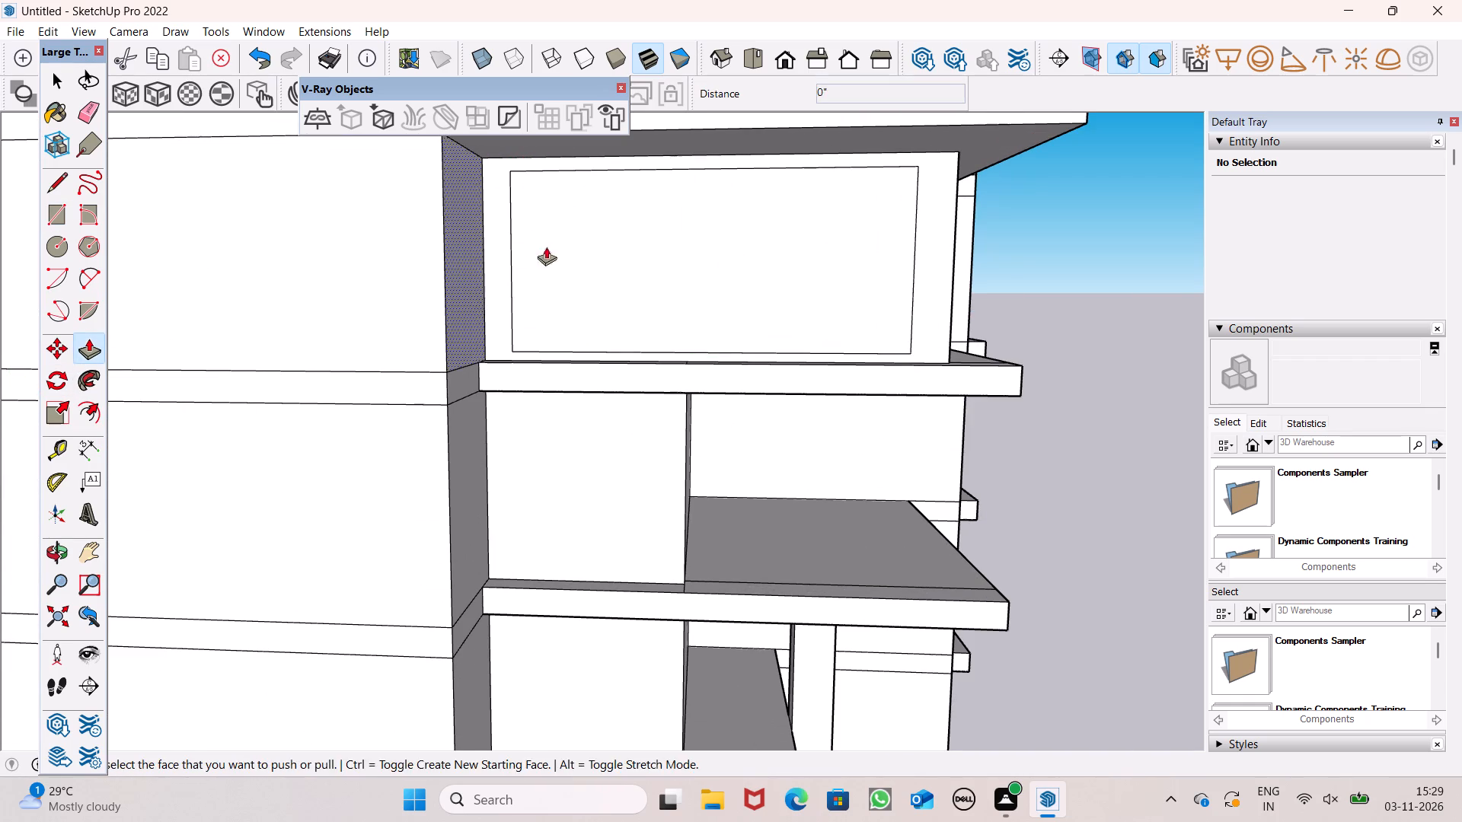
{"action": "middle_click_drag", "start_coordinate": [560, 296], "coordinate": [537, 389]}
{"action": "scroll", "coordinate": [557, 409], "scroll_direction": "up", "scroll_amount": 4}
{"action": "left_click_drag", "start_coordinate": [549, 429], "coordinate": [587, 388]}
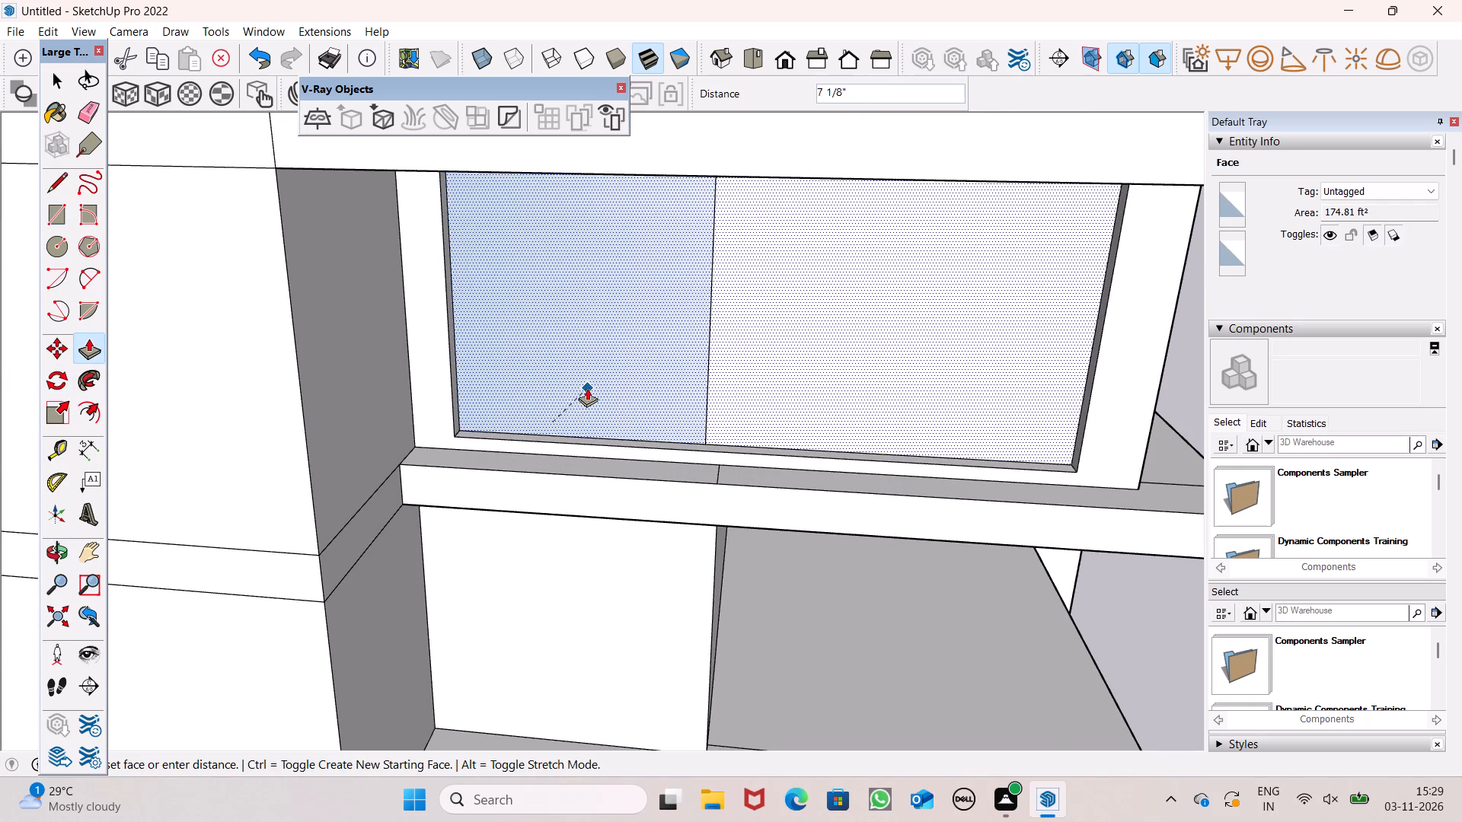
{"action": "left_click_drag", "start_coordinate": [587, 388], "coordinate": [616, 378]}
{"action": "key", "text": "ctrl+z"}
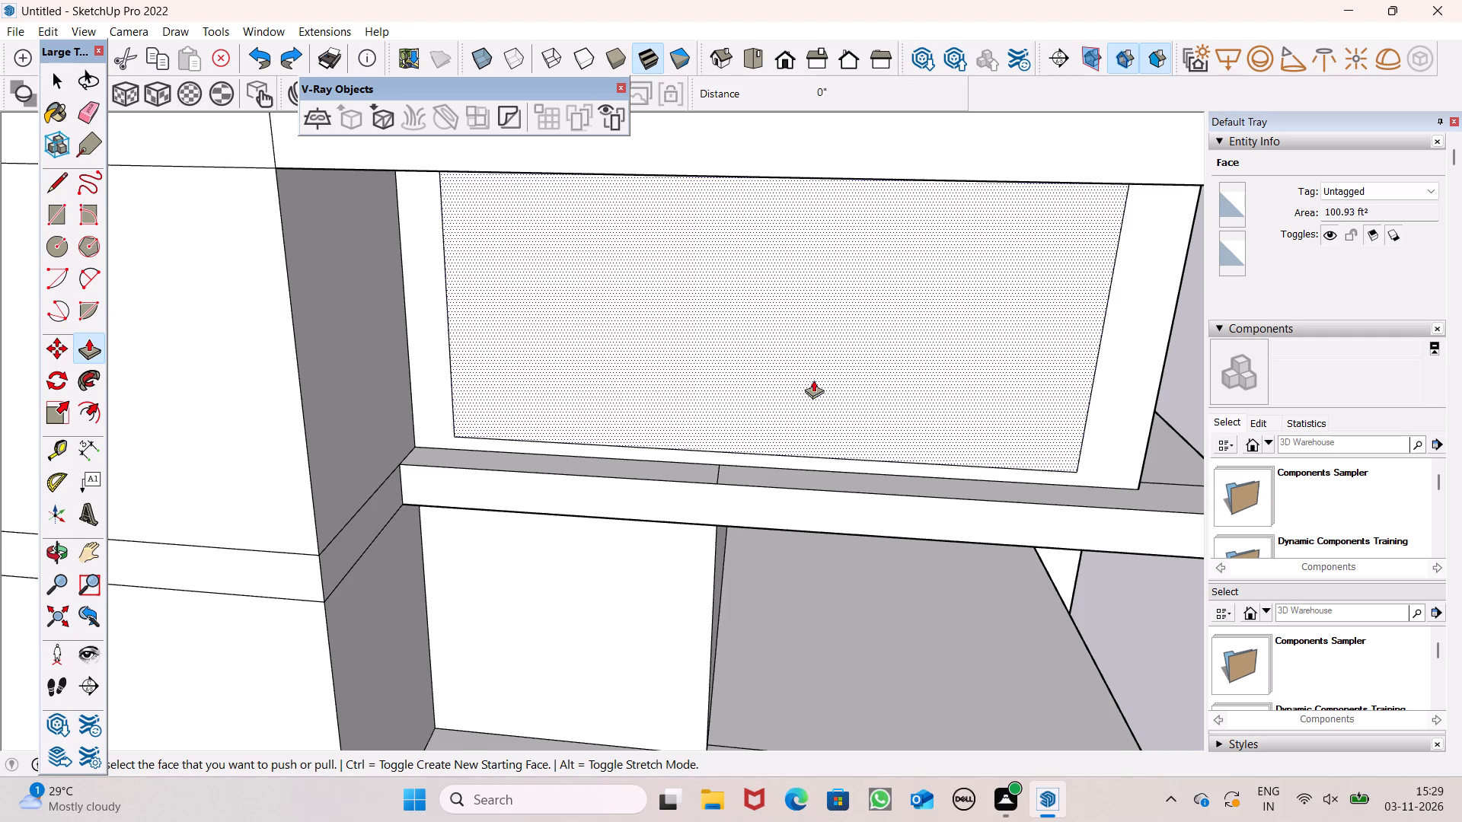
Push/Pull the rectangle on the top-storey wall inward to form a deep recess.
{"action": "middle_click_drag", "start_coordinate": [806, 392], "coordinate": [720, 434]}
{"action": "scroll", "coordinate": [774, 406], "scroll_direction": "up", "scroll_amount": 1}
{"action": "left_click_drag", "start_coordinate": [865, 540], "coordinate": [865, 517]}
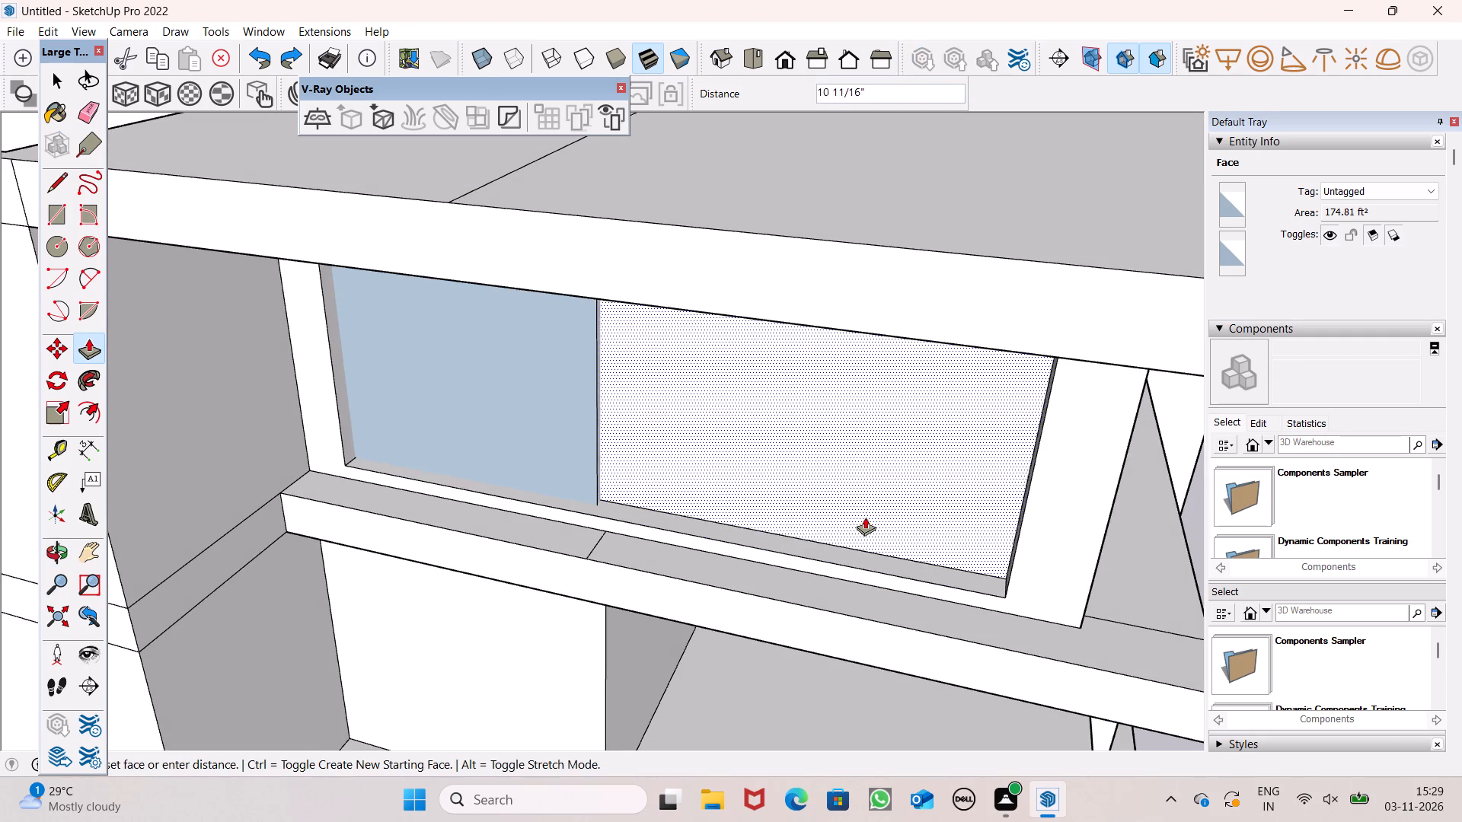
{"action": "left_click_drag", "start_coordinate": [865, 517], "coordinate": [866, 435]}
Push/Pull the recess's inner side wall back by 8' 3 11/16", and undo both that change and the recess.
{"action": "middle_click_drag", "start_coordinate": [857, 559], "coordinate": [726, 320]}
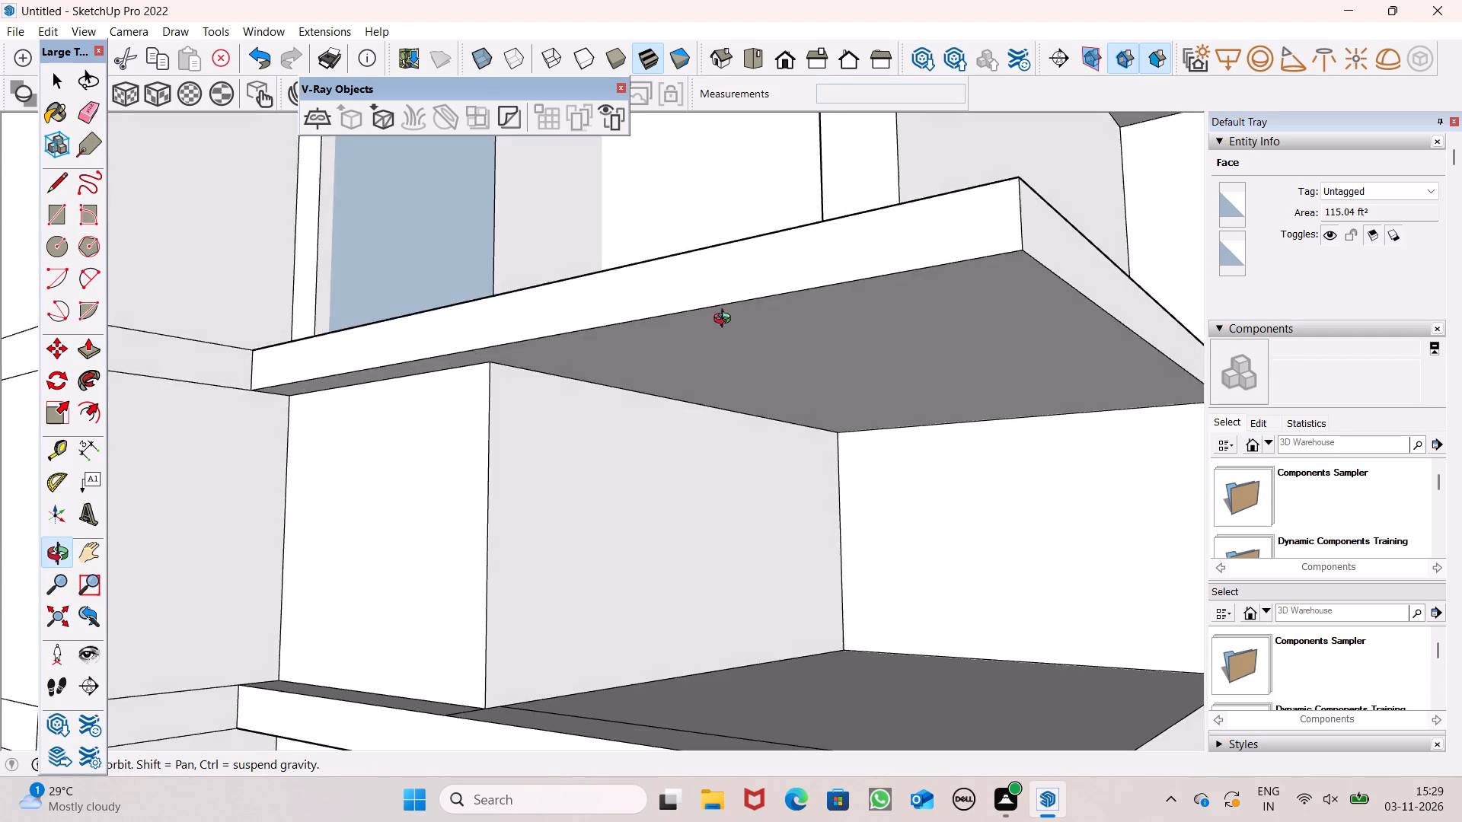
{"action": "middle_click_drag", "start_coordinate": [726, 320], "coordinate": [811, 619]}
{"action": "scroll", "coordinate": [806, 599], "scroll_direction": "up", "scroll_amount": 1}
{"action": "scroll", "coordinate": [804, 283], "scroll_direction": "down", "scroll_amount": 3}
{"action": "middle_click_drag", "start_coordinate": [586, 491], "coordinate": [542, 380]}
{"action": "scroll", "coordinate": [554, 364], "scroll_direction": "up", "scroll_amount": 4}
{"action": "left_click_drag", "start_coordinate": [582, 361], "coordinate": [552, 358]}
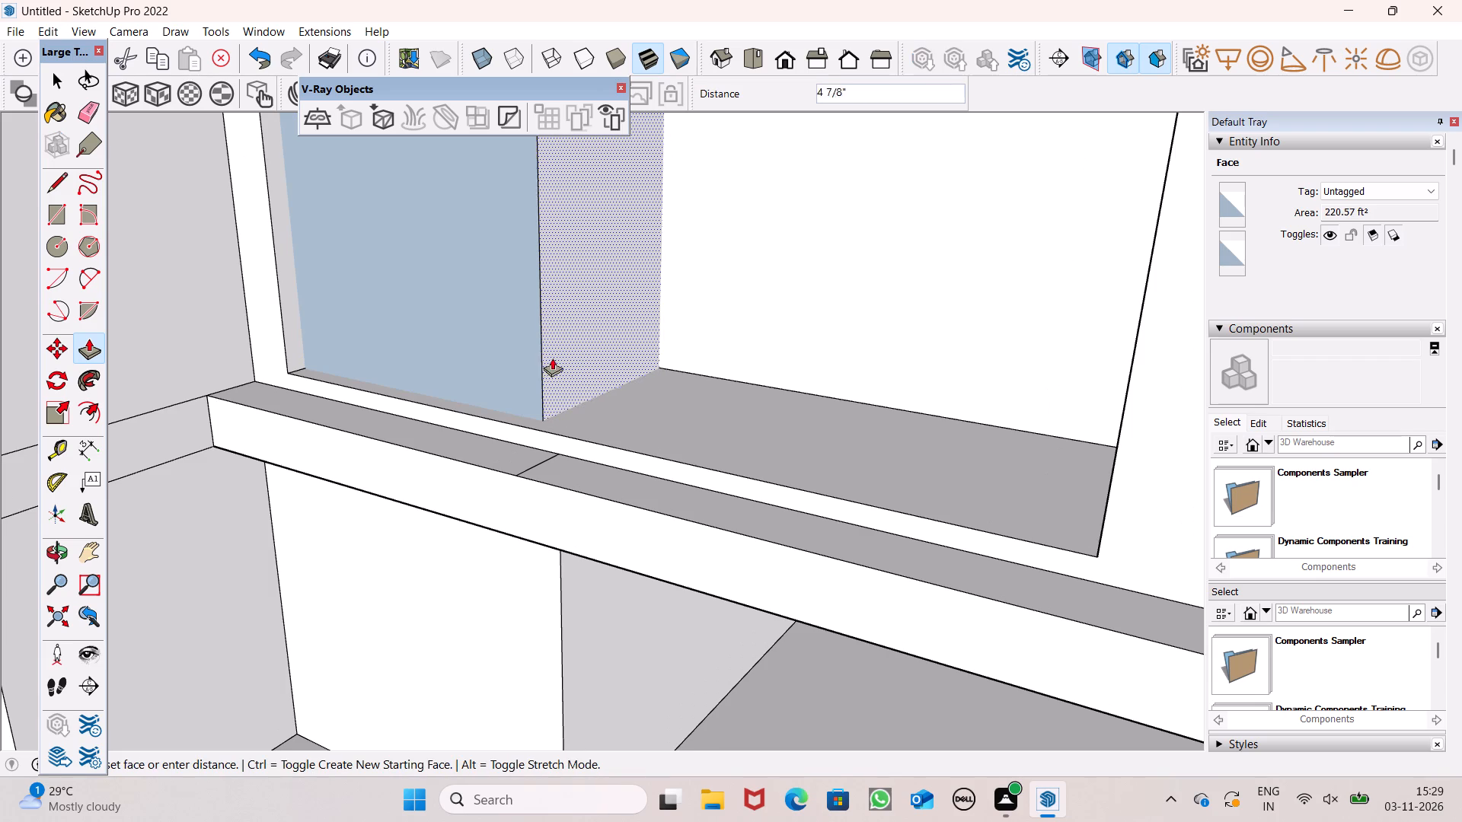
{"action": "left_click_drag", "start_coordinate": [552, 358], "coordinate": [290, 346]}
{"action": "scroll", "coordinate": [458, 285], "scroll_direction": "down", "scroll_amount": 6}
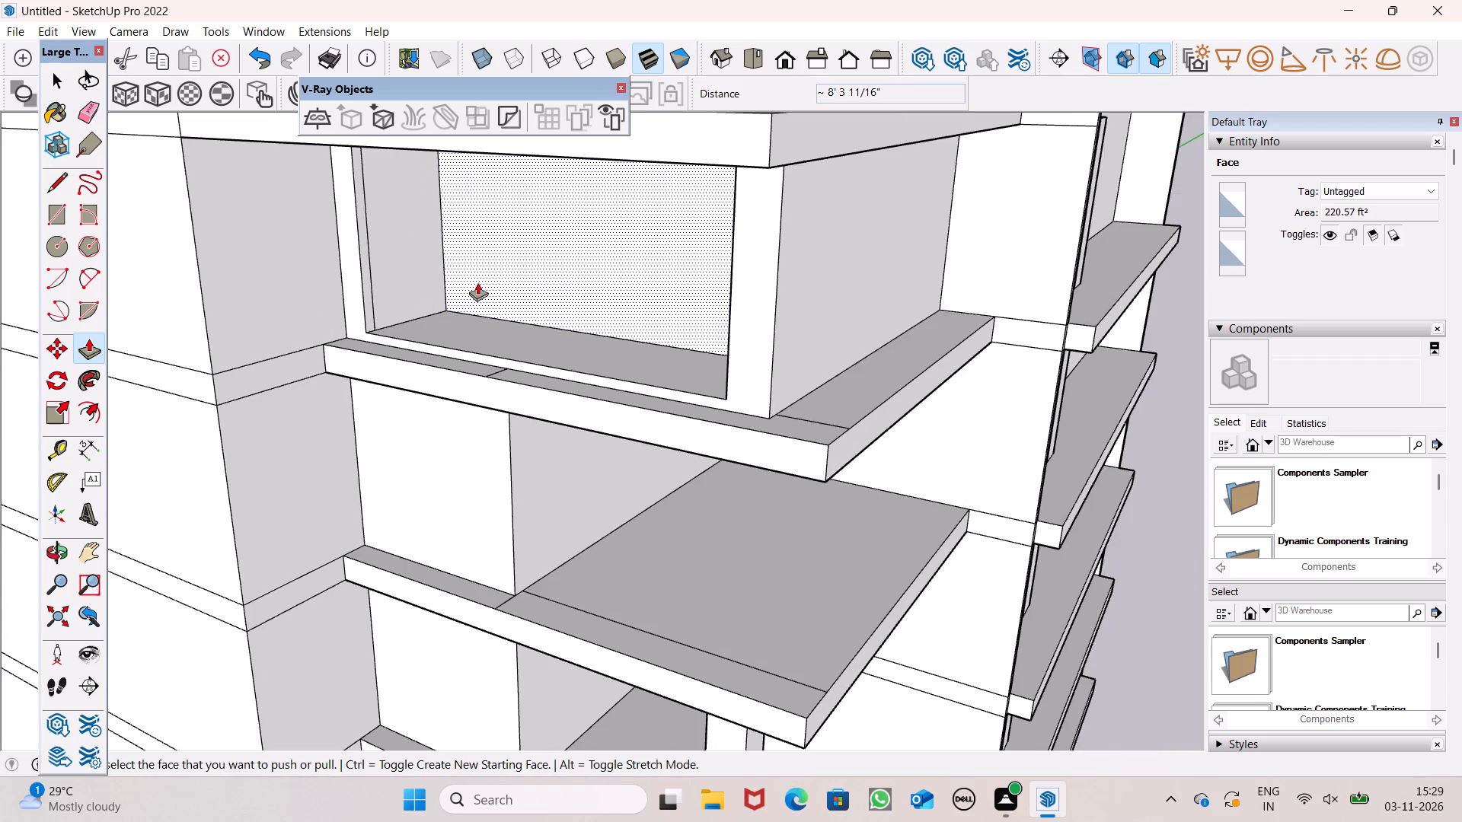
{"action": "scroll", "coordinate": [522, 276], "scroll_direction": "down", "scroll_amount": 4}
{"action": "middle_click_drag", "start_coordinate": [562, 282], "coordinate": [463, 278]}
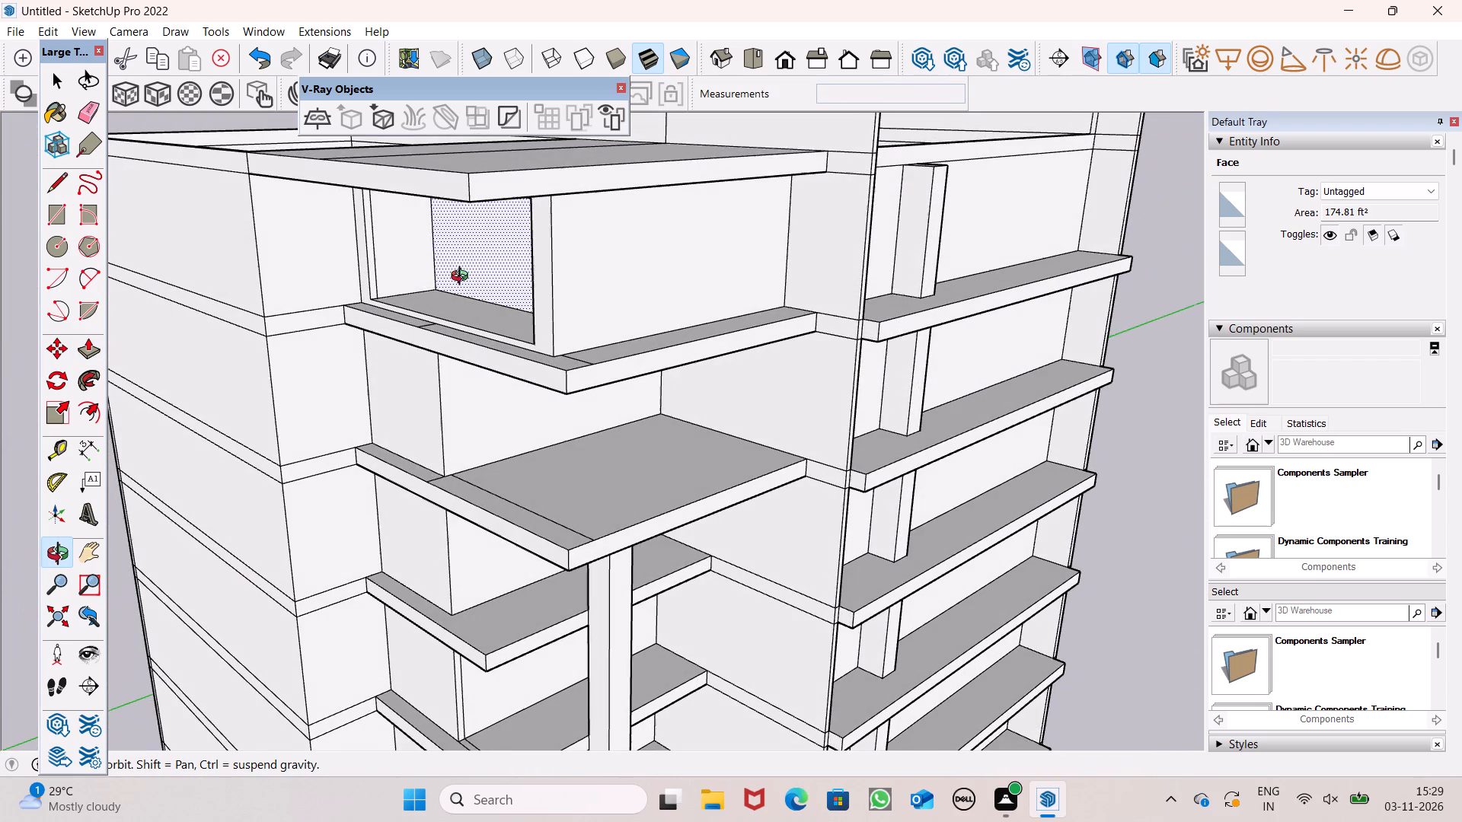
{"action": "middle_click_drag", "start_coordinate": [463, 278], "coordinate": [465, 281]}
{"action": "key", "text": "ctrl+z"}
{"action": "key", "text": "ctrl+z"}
Push/Pull the rectangle on the top-storey wall inward by 3' 11/16".
{"action": "middle_click_drag", "start_coordinate": [490, 323], "coordinate": [688, 381]}
{"action": "scroll", "coordinate": [549, 356], "scroll_direction": "up", "scroll_amount": 4}
{"action": "left_click_drag", "start_coordinate": [600, 379], "coordinate": [621, 352]}
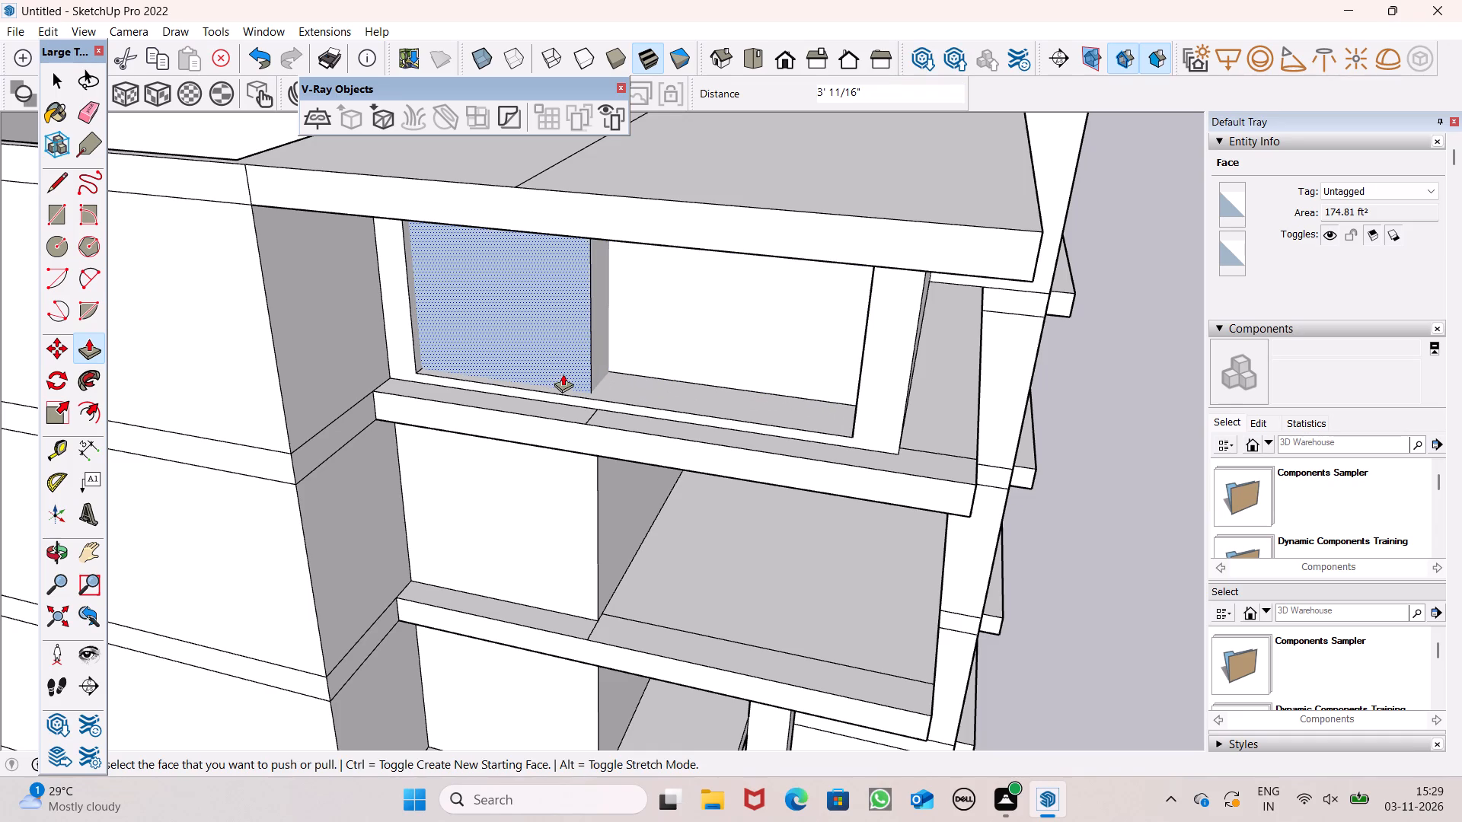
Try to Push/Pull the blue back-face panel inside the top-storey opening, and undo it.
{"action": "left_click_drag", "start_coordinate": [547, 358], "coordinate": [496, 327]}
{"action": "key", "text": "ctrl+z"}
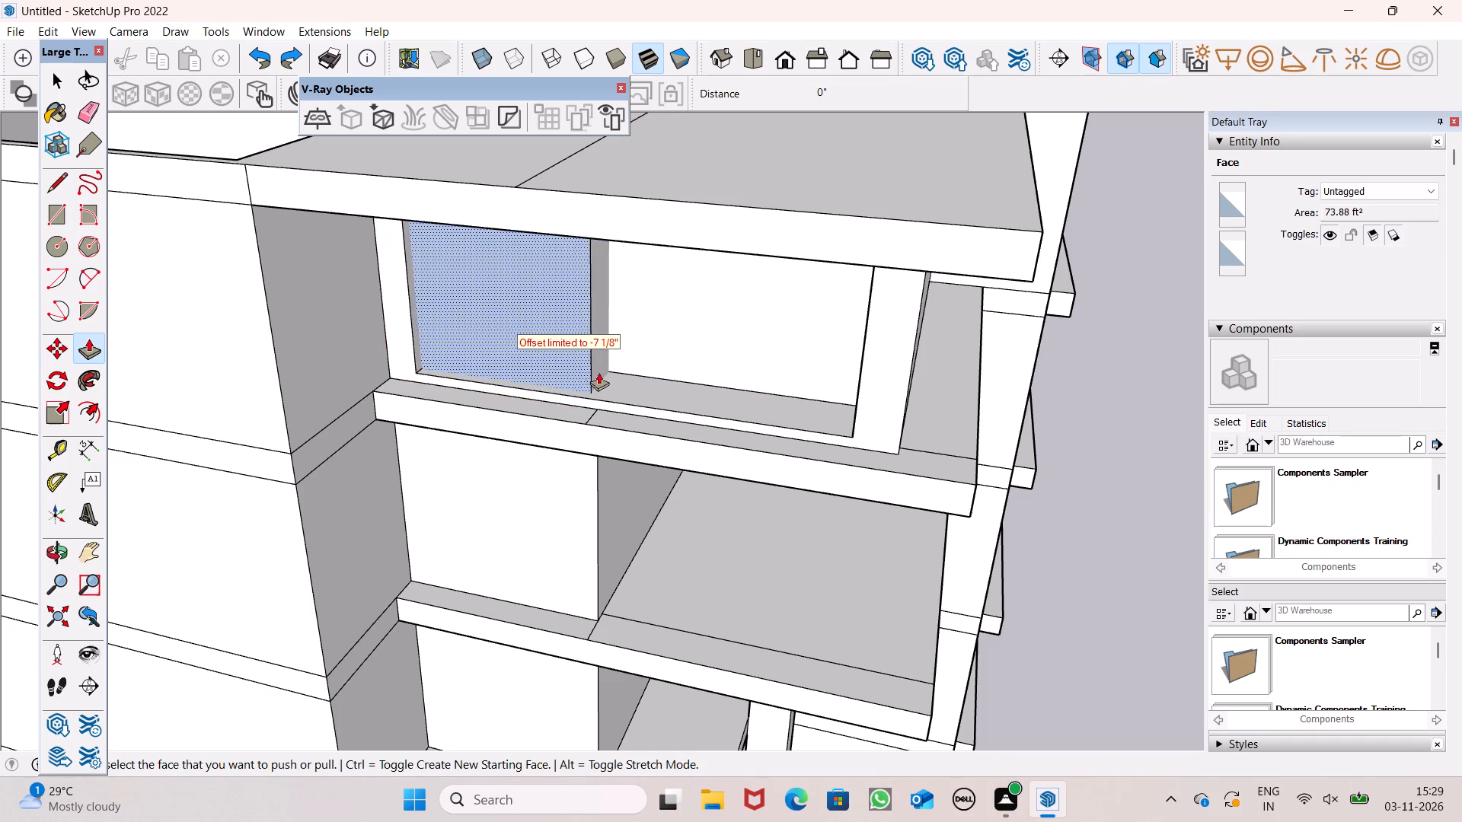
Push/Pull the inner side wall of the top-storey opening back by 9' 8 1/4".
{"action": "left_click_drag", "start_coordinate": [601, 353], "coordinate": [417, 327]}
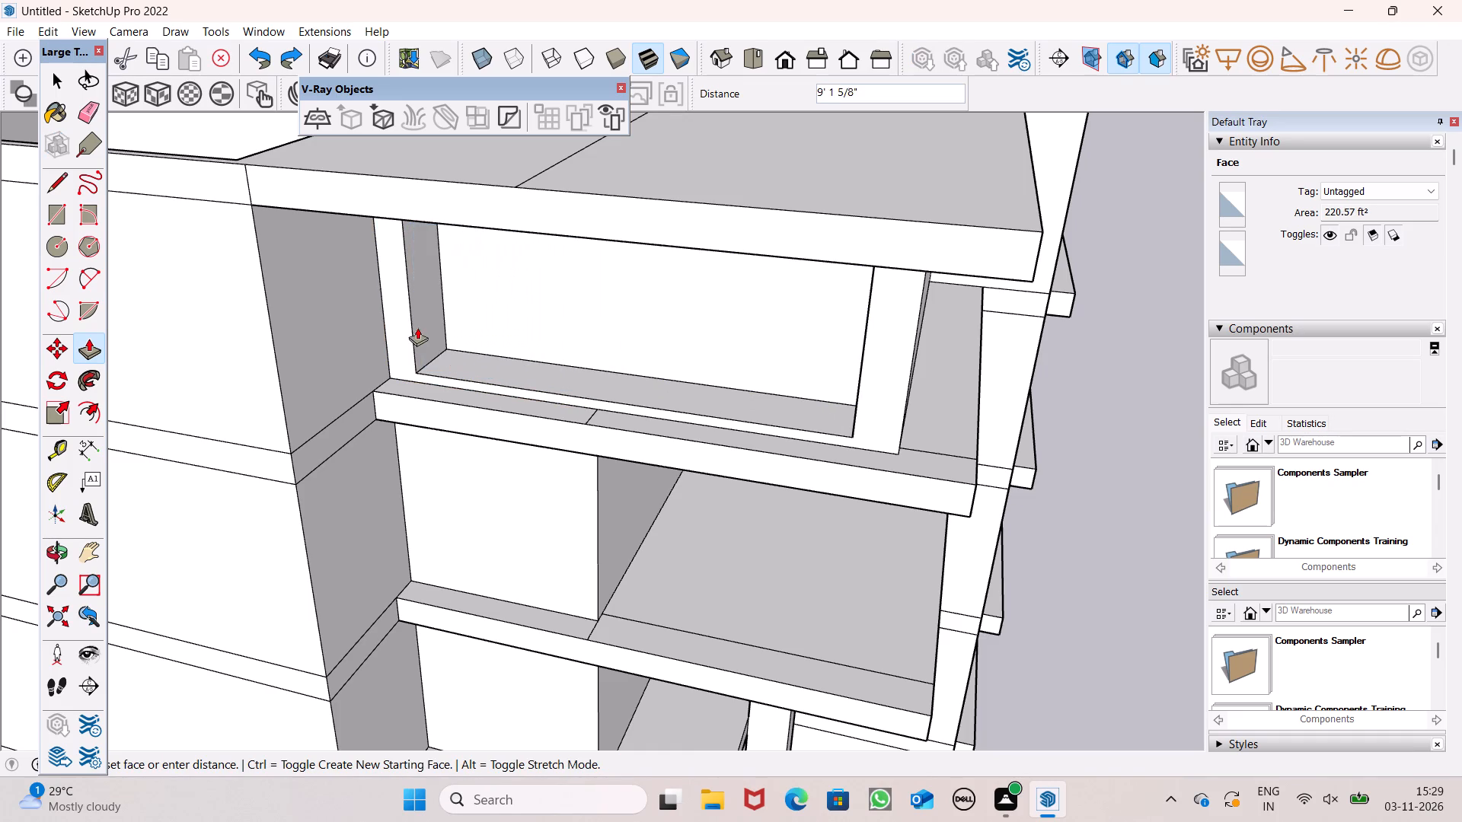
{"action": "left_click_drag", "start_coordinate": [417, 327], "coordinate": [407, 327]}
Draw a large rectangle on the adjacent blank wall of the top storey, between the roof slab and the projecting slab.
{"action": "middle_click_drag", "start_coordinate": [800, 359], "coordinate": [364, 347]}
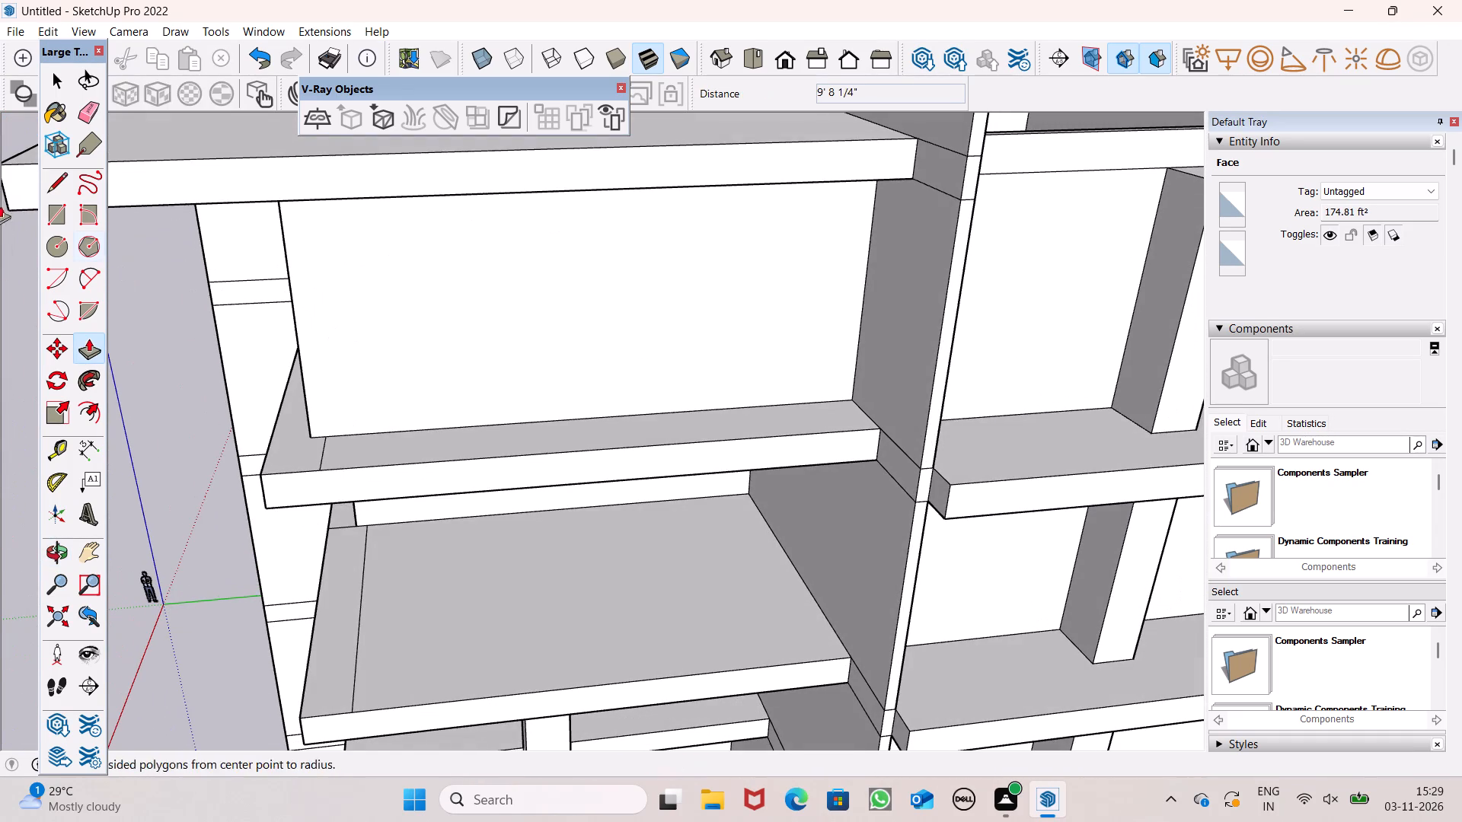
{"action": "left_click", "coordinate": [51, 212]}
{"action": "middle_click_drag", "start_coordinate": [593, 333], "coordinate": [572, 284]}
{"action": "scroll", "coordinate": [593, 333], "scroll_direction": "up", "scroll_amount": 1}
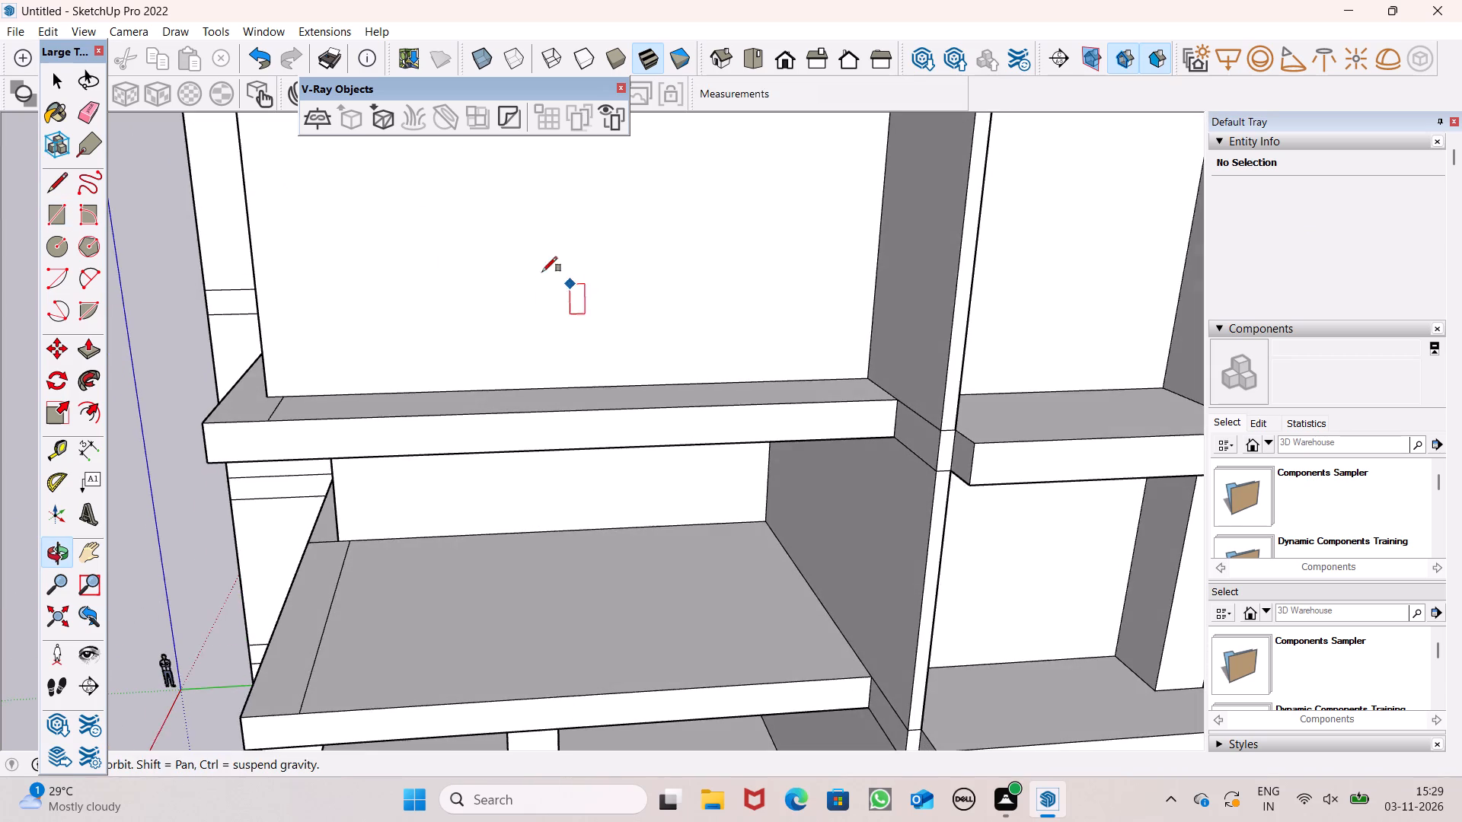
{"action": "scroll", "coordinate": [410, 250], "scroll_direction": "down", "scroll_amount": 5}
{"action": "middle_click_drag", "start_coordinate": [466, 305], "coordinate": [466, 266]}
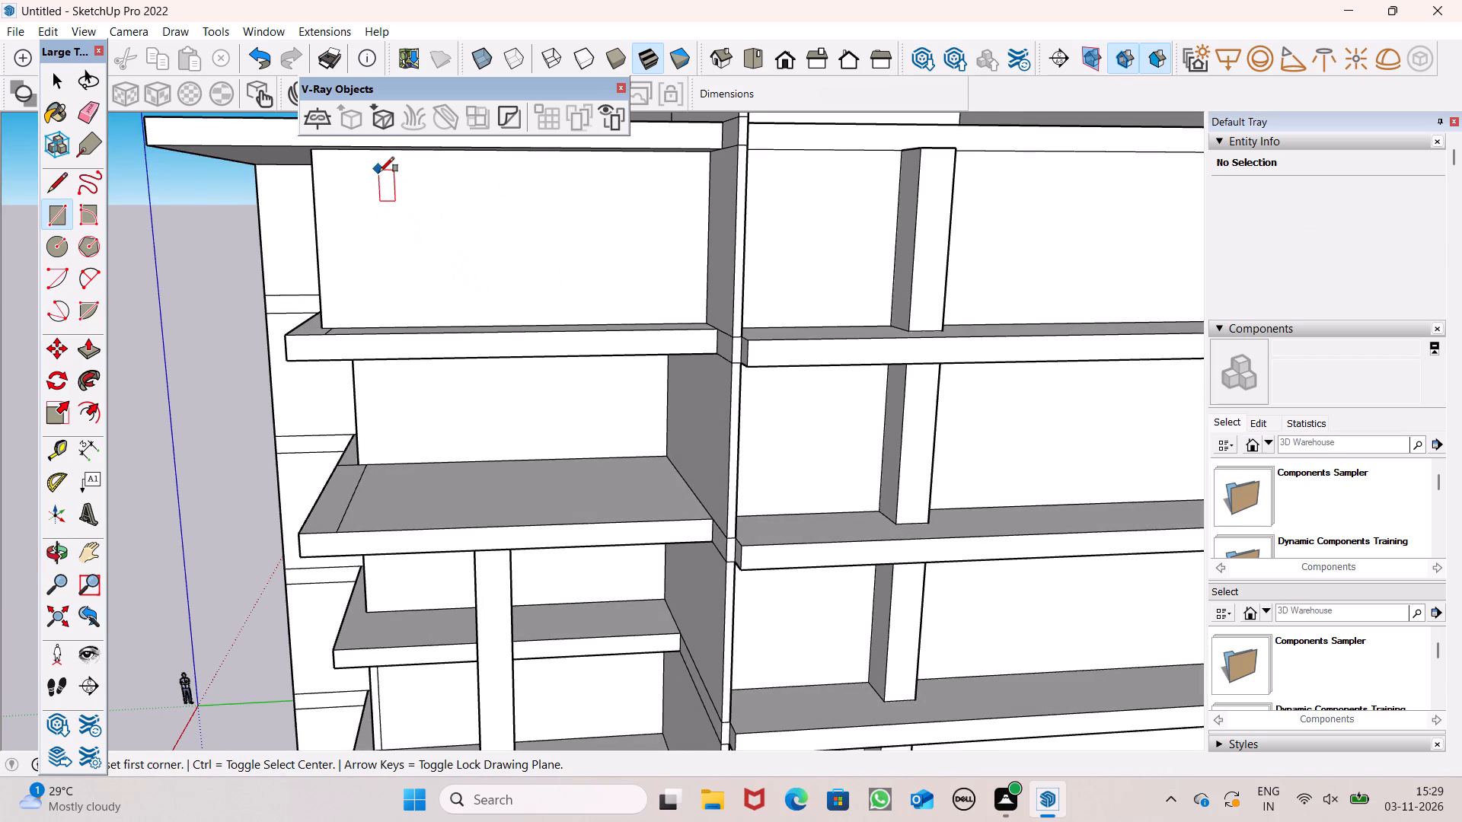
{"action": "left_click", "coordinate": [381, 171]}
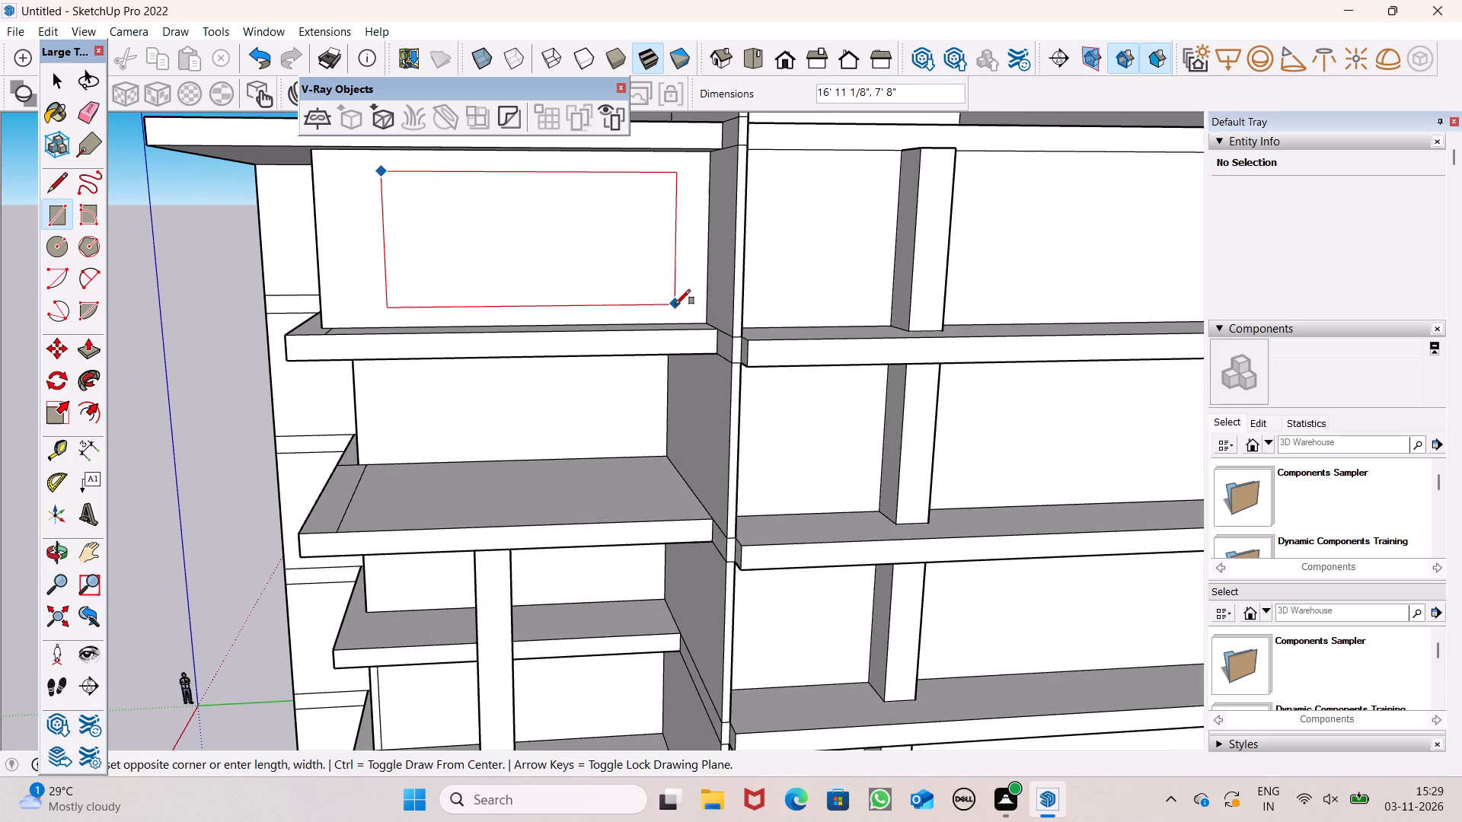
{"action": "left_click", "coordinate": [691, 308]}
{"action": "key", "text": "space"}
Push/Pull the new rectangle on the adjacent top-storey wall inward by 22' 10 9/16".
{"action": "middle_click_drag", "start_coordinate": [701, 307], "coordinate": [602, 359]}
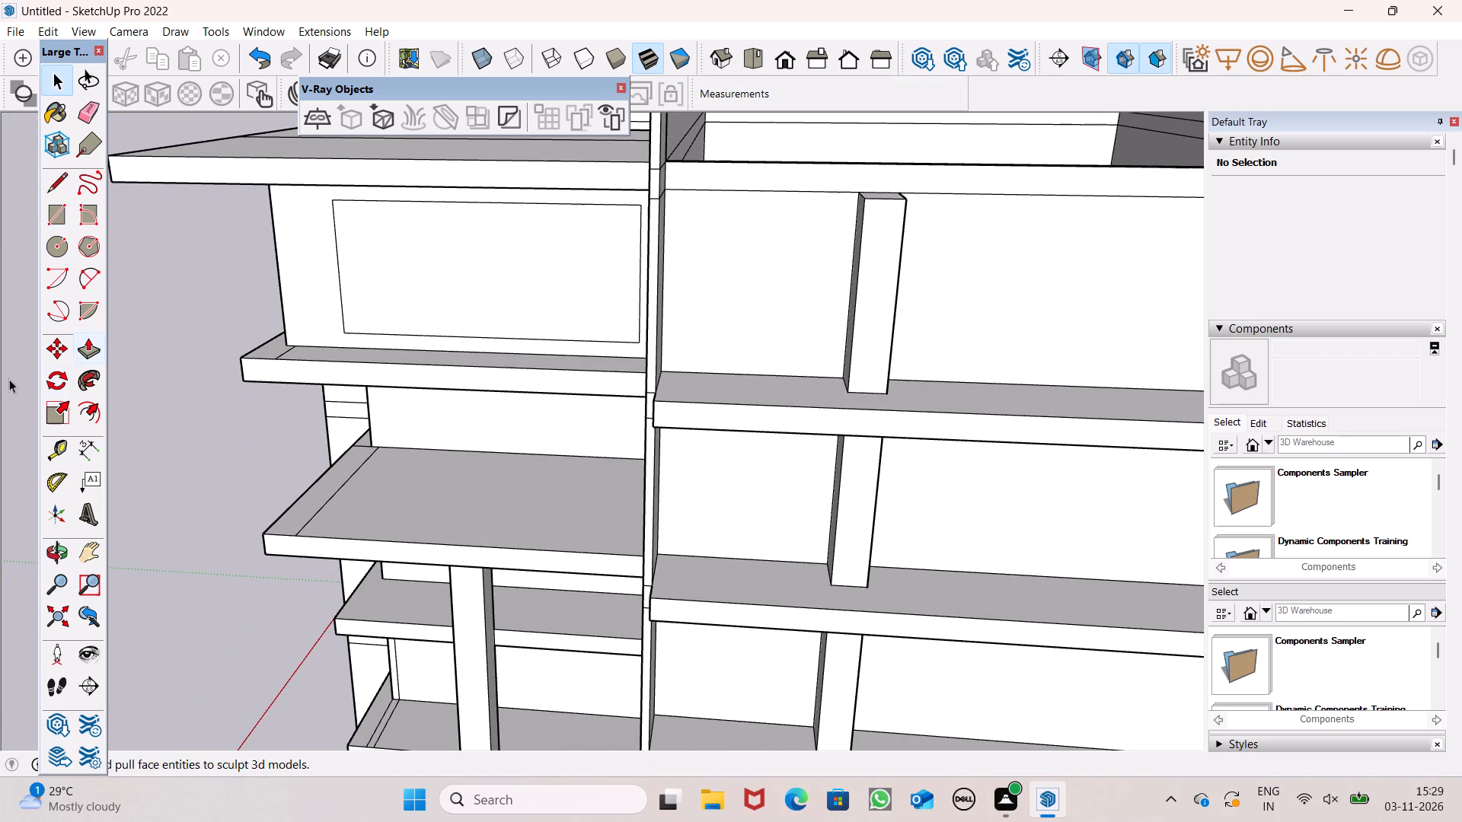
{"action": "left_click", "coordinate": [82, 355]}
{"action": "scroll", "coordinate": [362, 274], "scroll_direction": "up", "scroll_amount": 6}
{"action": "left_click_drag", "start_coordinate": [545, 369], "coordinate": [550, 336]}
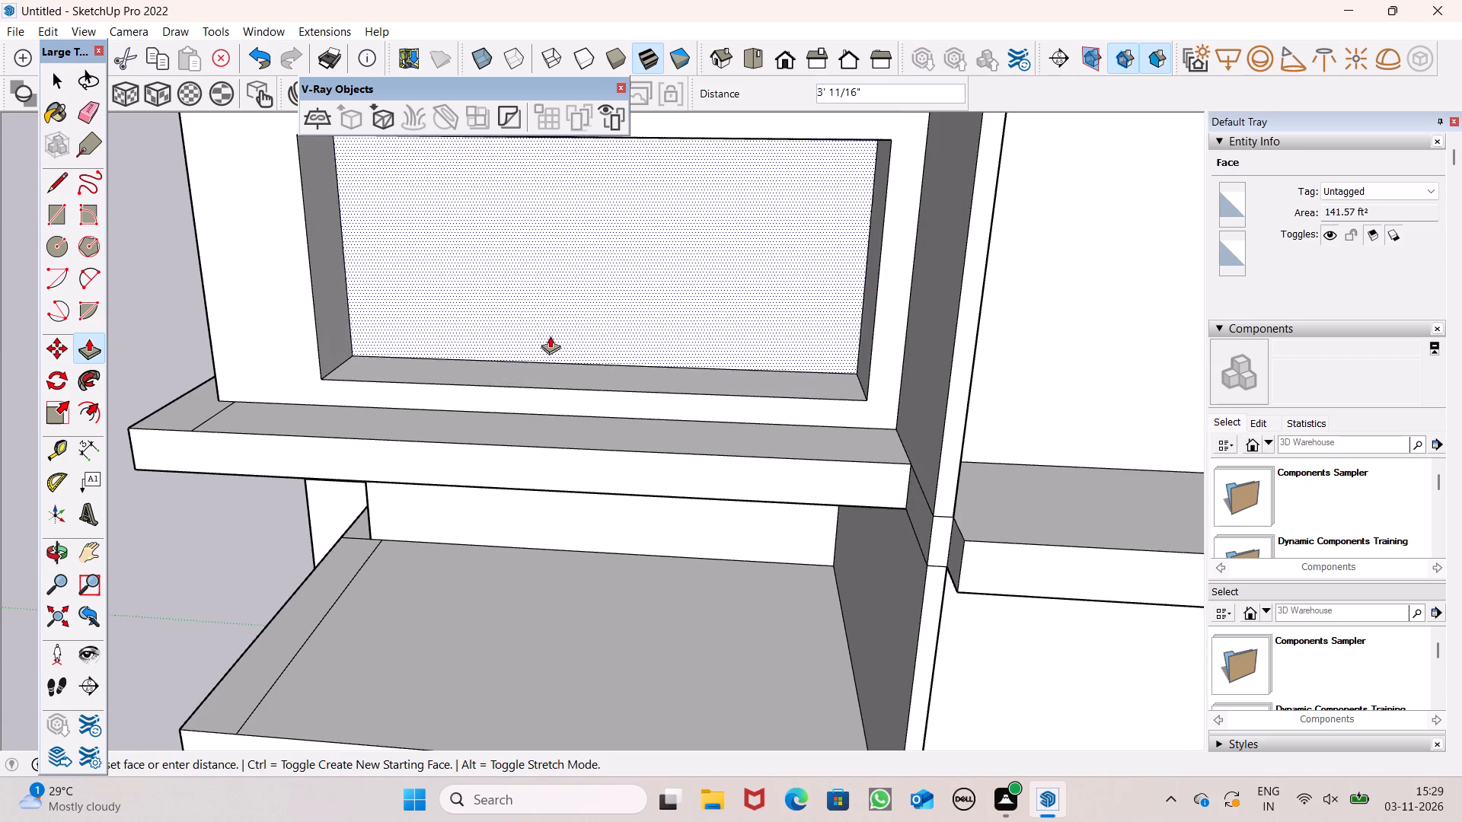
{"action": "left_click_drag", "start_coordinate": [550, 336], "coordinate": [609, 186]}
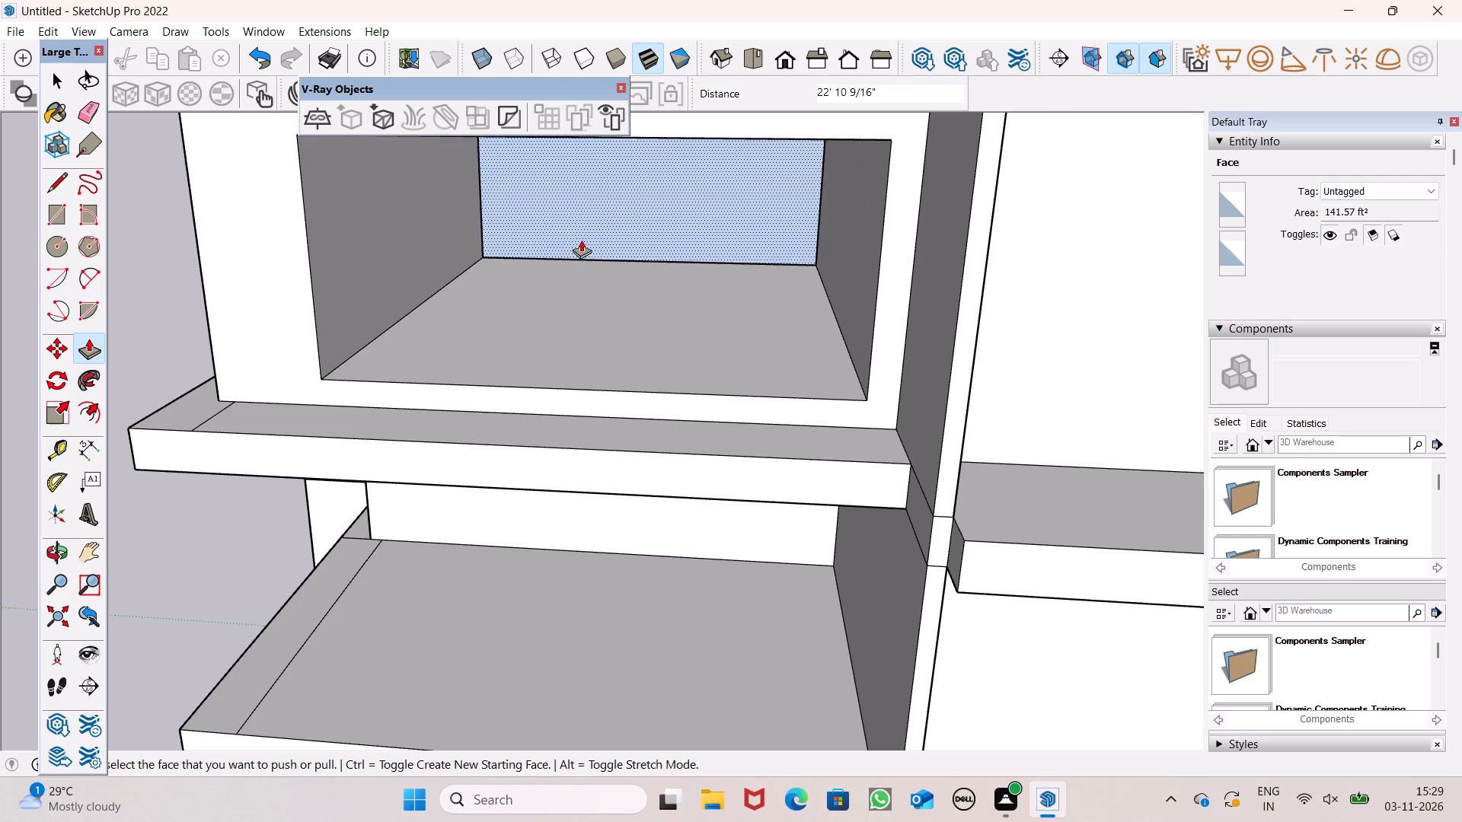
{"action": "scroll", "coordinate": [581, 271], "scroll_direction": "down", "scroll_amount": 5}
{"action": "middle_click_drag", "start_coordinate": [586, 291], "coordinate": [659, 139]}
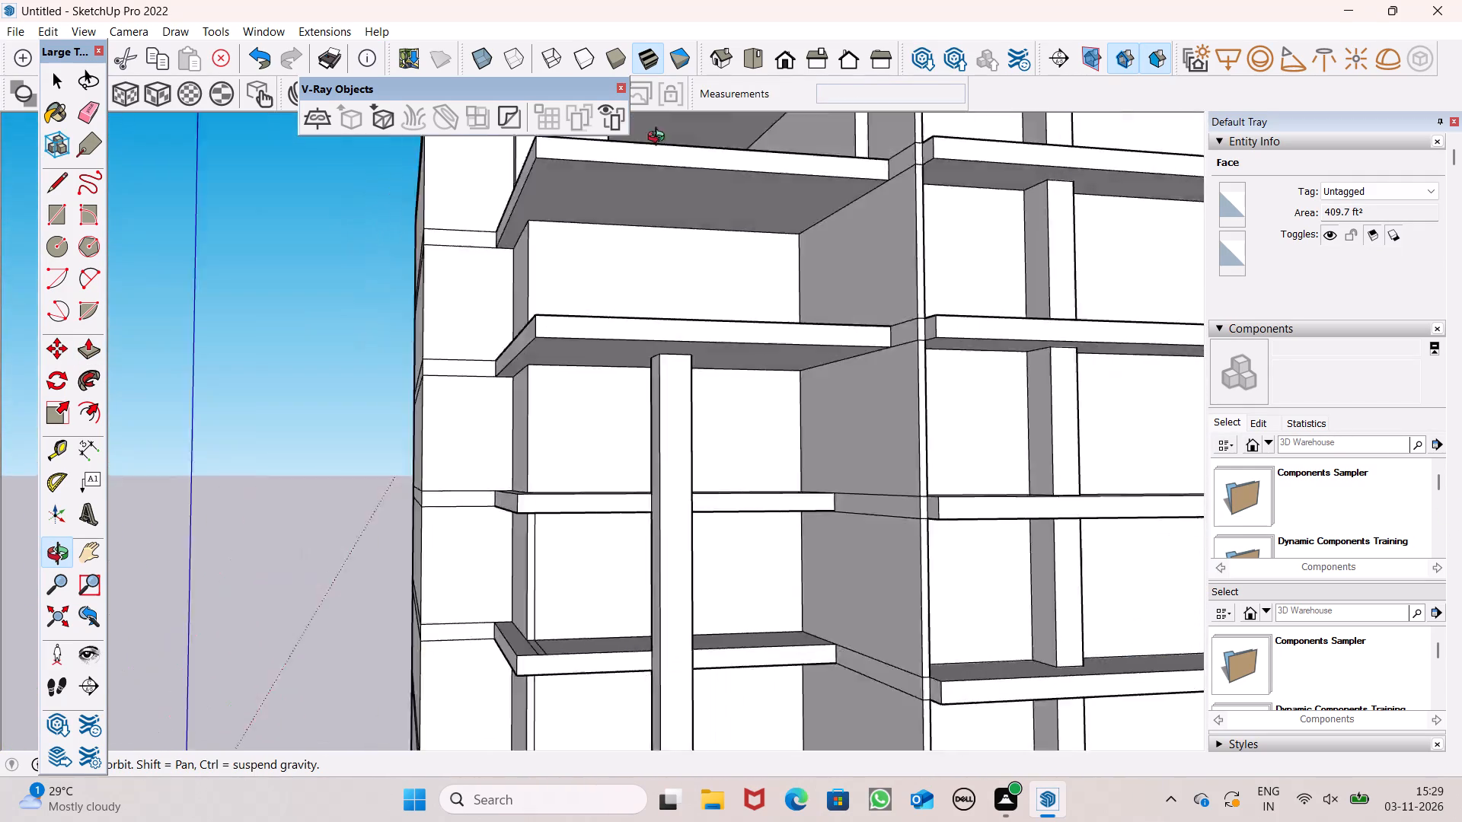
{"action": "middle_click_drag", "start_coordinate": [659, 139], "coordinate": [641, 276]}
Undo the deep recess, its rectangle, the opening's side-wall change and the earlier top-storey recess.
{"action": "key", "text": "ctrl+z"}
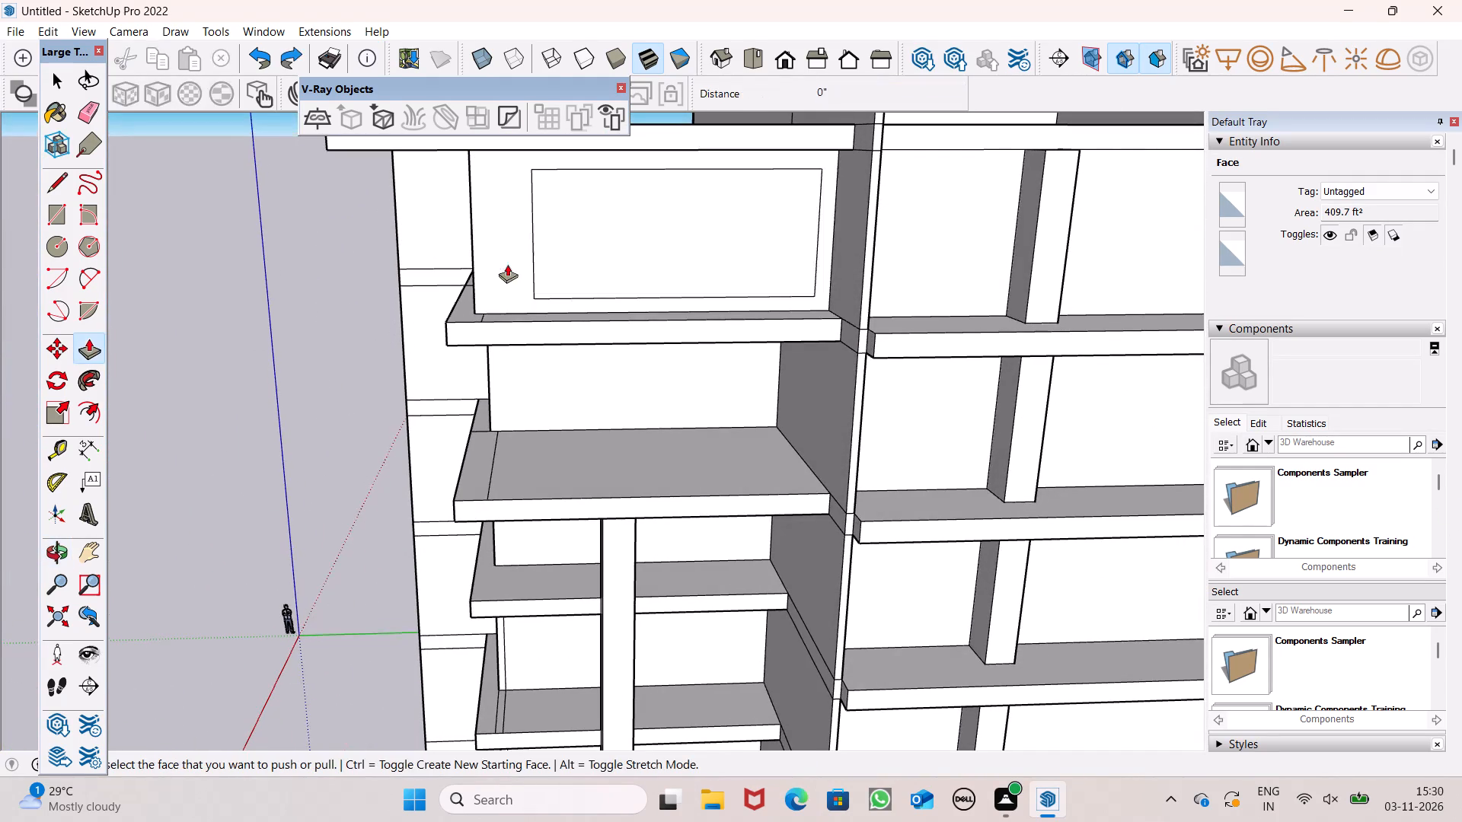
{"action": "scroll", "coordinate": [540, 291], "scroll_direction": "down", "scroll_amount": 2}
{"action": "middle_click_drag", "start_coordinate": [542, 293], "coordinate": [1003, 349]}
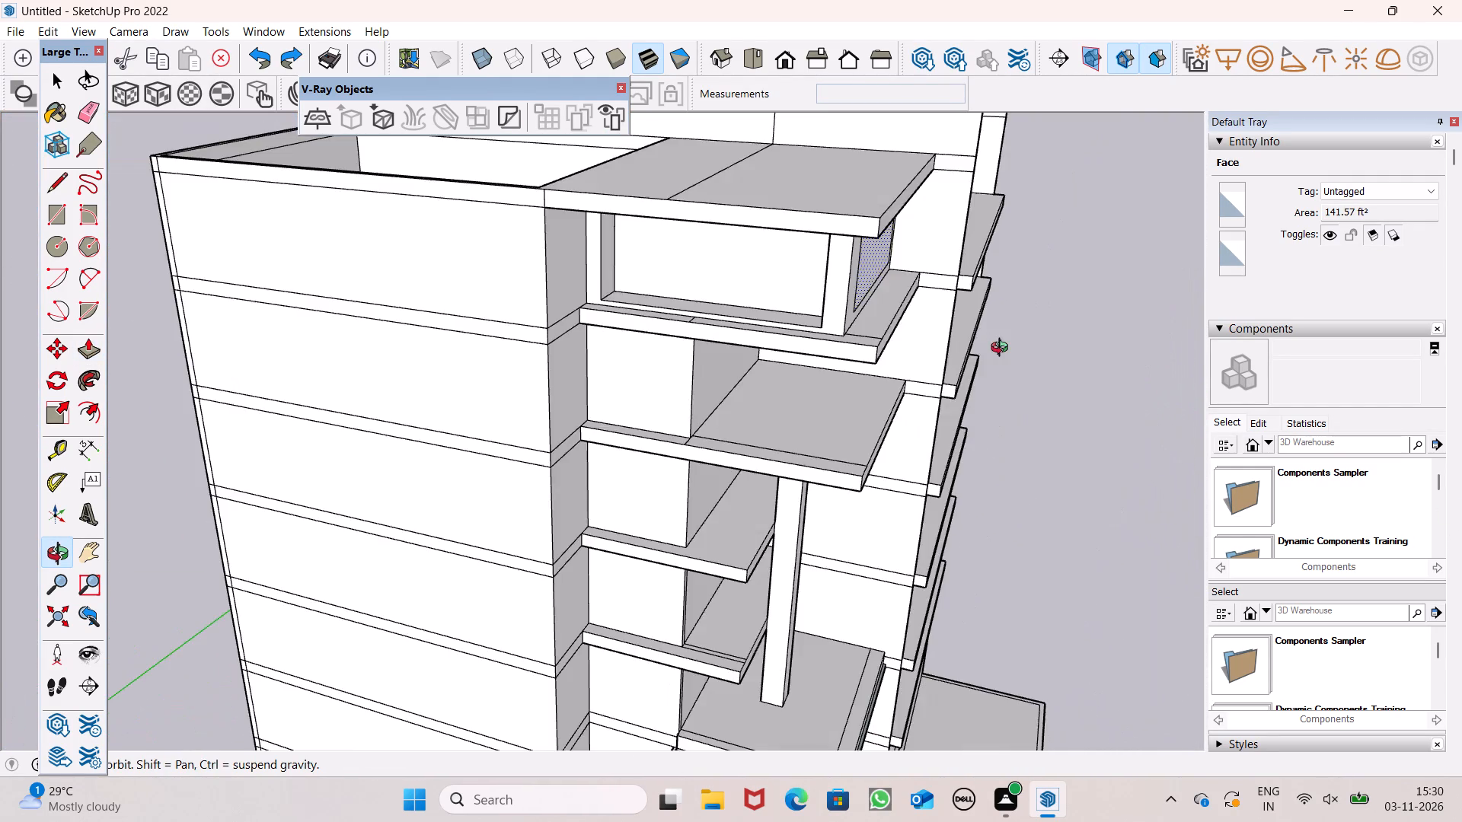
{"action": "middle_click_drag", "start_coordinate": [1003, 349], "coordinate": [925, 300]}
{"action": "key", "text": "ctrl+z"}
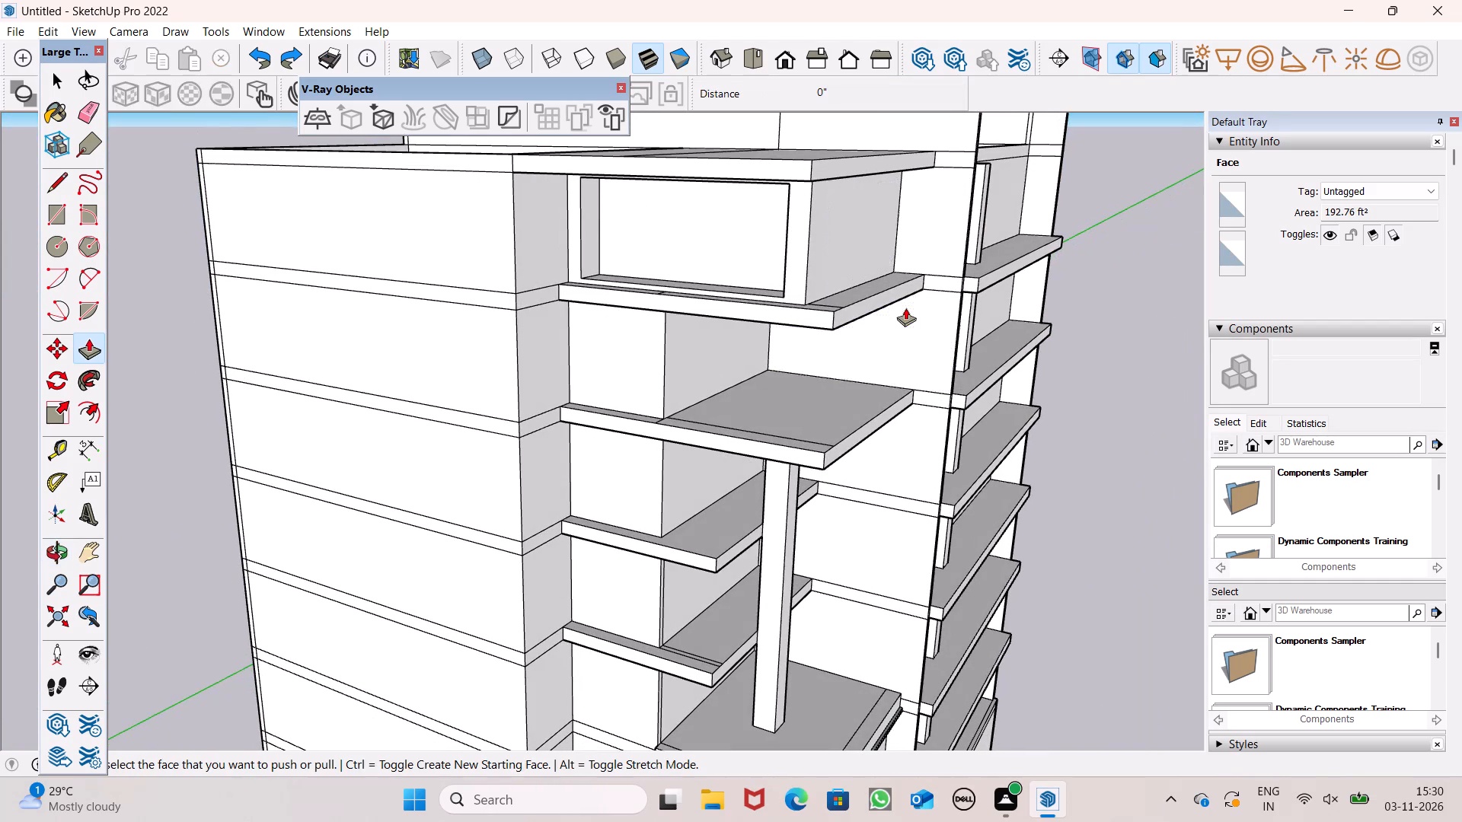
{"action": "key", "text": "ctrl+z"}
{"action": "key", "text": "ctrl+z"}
Push/Pull the set-back wall directly below the top storey outward by 12' 8 5/16", aligning it with the wall above.
{"action": "scroll", "coordinate": [682, 241], "scroll_direction": "down", "scroll_amount": 2}
{"action": "middle_click_drag", "start_coordinate": [733, 252], "coordinate": [727, 247]}
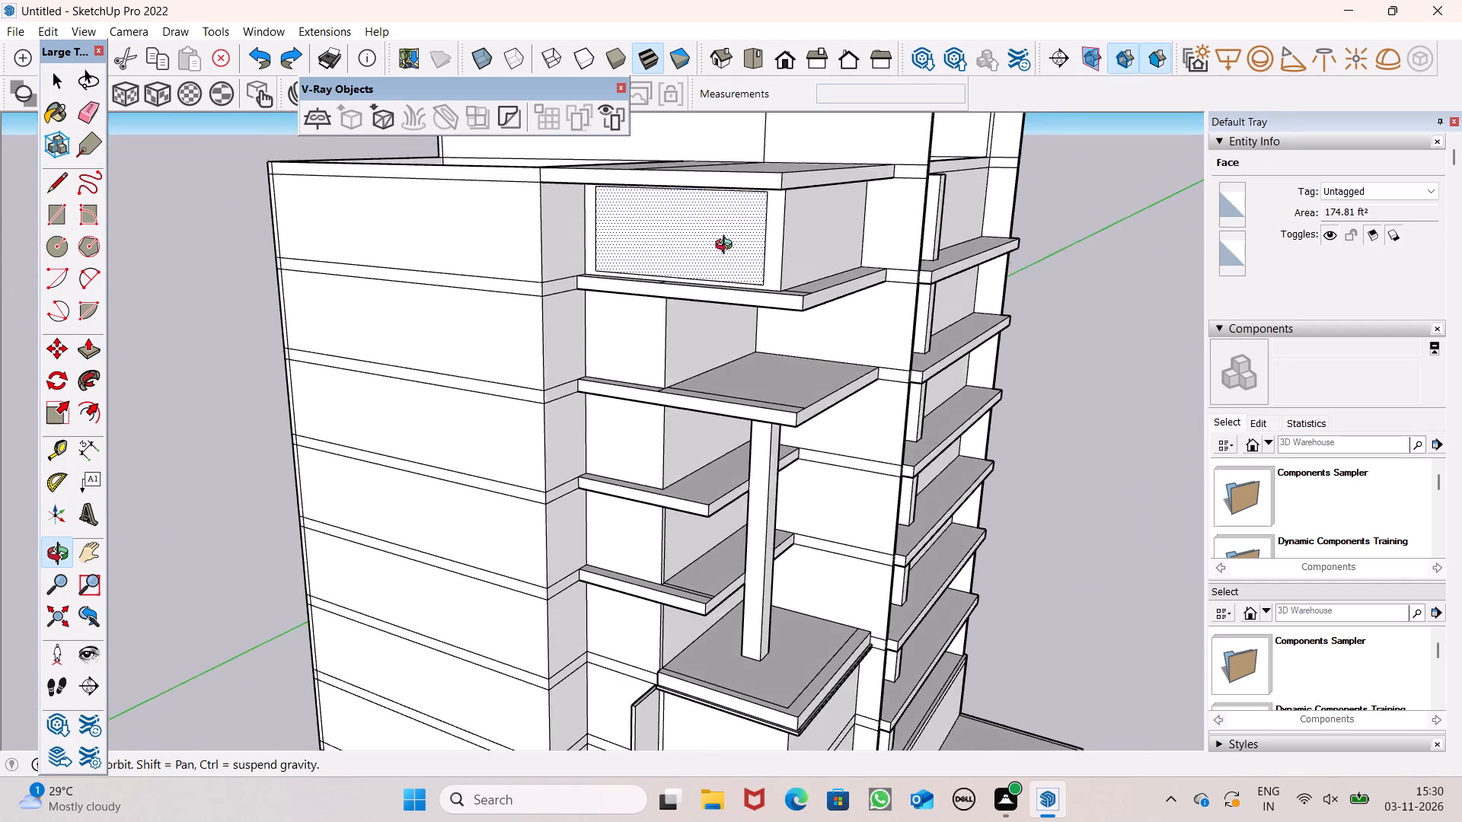
{"action": "middle_click_drag", "start_coordinate": [727, 247], "coordinate": [631, 257]}
{"action": "scroll", "coordinate": [630, 264], "scroll_direction": "down", "scroll_amount": 3}
{"action": "scroll", "coordinate": [669, 343], "scroll_direction": "up", "scroll_amount": 5}
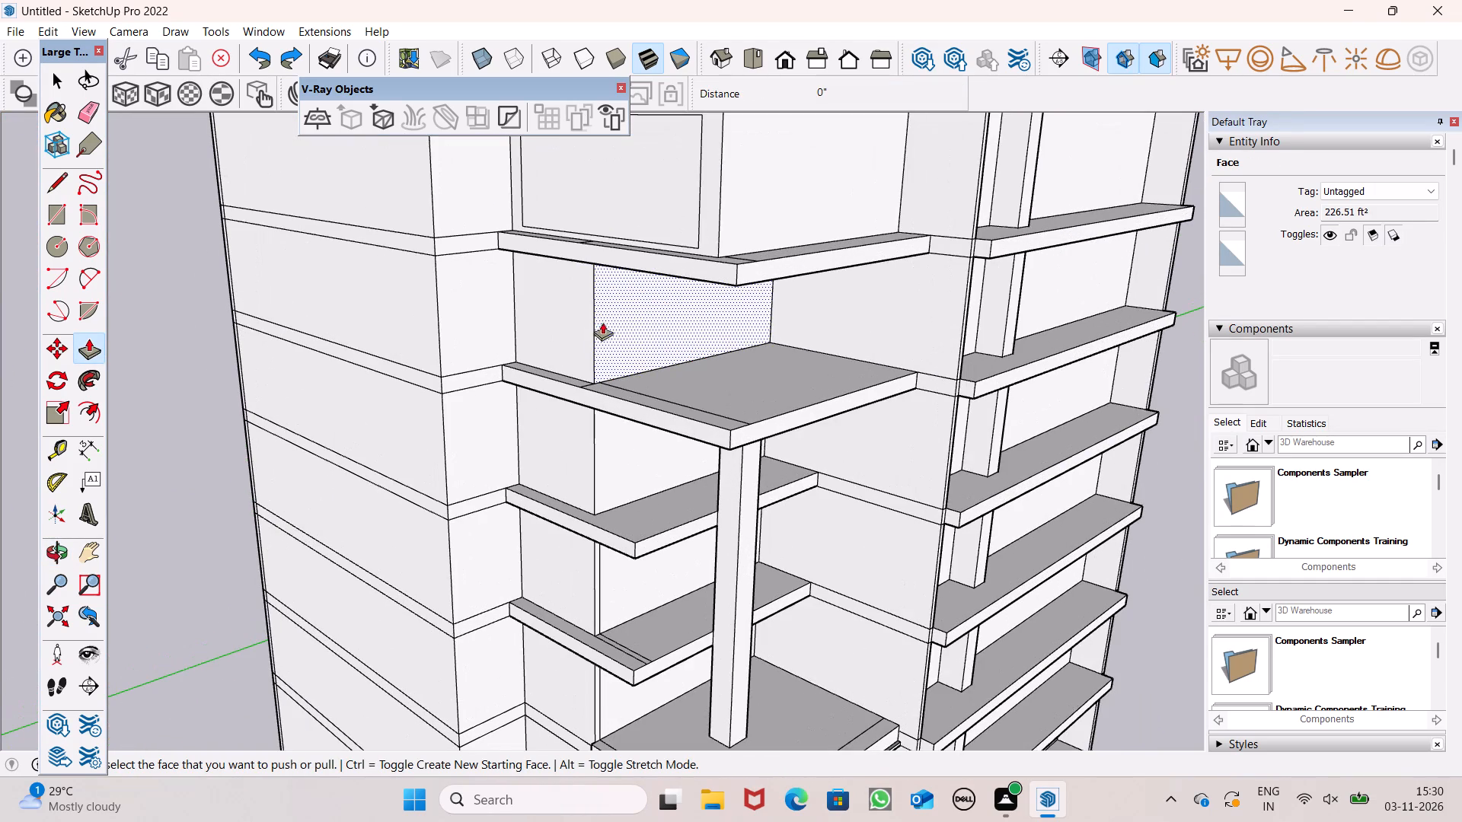
{"action": "left_click_drag", "start_coordinate": [604, 322], "coordinate": [721, 216]}
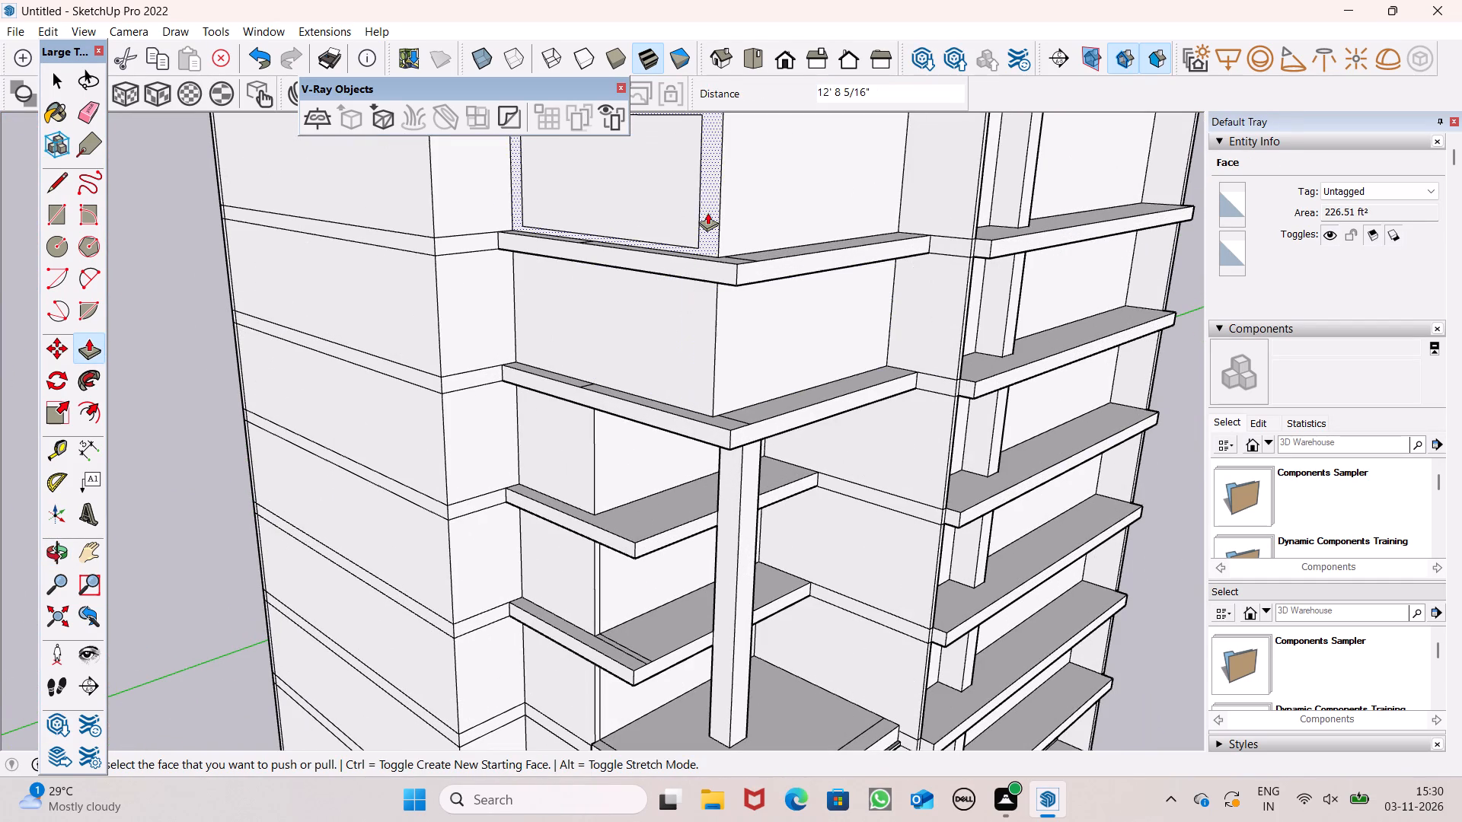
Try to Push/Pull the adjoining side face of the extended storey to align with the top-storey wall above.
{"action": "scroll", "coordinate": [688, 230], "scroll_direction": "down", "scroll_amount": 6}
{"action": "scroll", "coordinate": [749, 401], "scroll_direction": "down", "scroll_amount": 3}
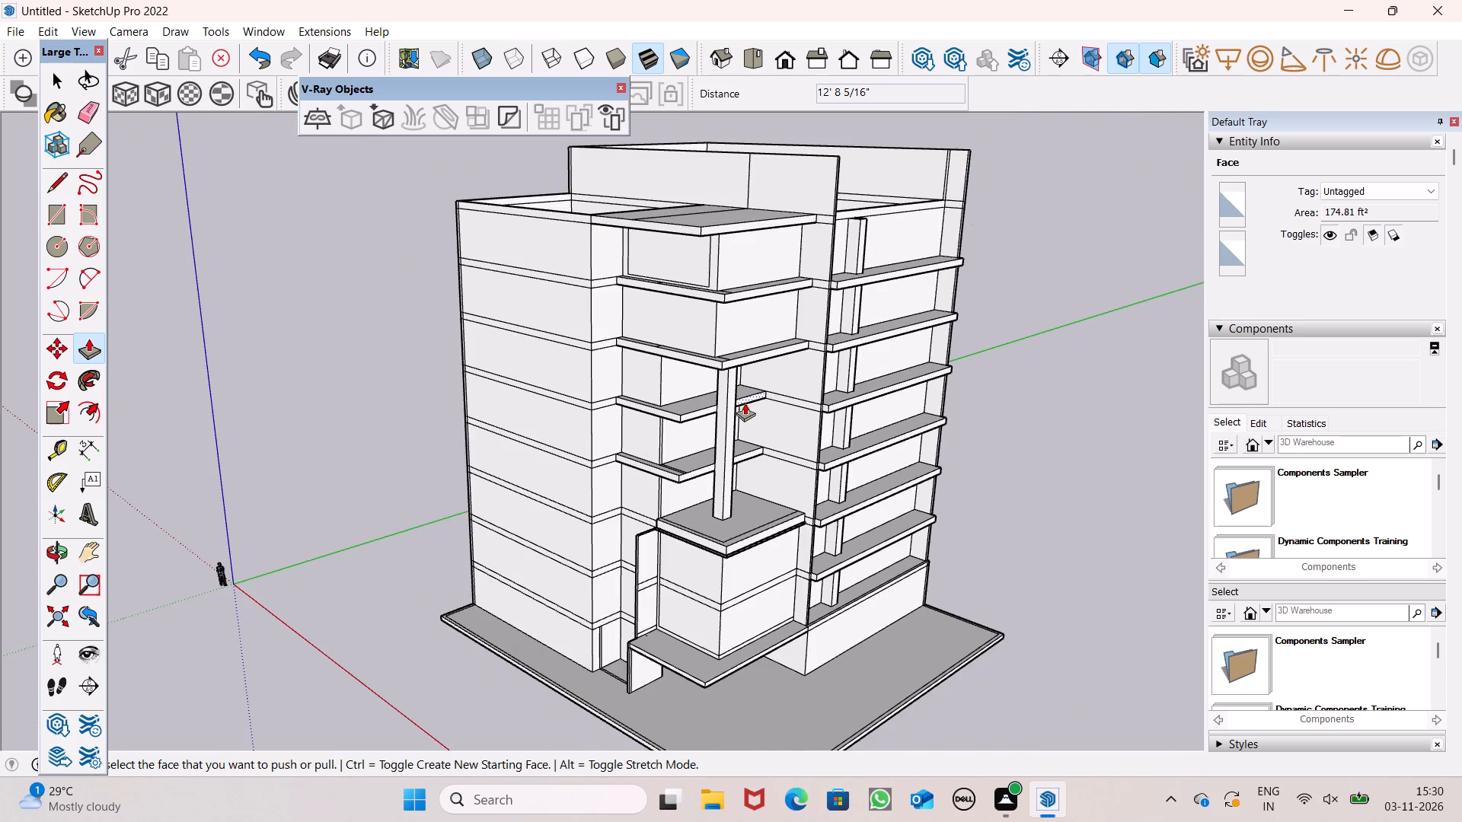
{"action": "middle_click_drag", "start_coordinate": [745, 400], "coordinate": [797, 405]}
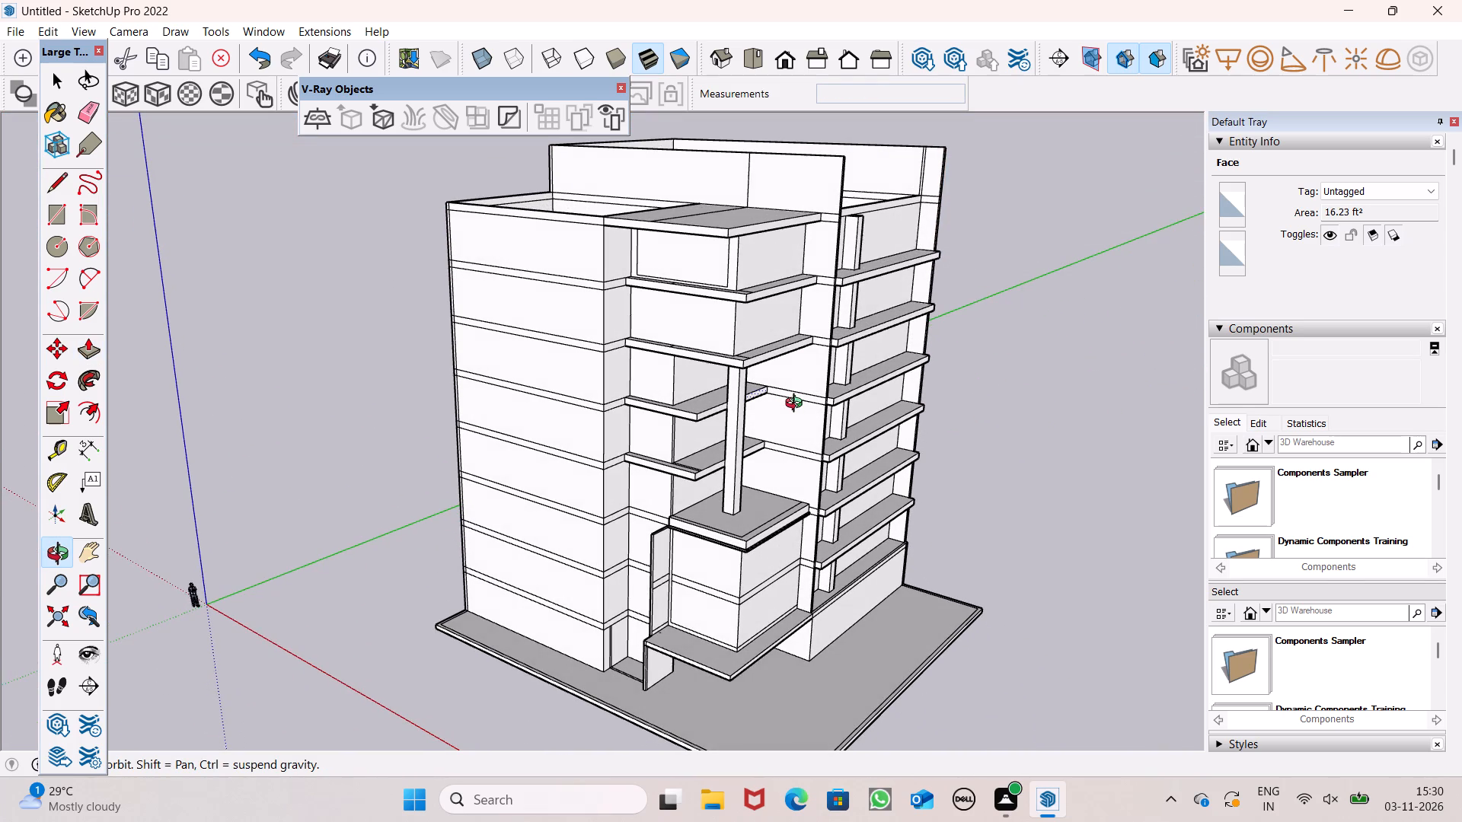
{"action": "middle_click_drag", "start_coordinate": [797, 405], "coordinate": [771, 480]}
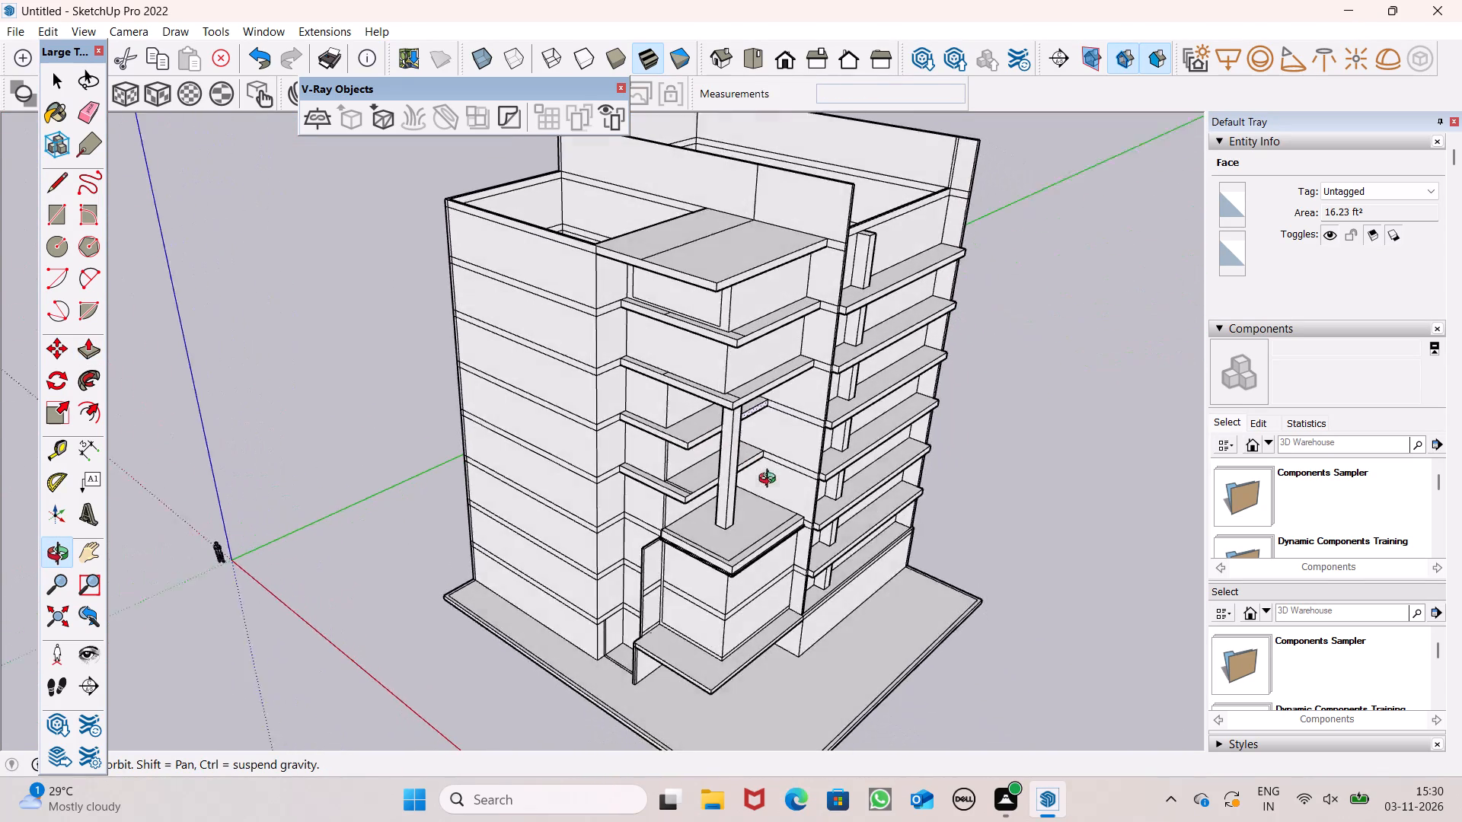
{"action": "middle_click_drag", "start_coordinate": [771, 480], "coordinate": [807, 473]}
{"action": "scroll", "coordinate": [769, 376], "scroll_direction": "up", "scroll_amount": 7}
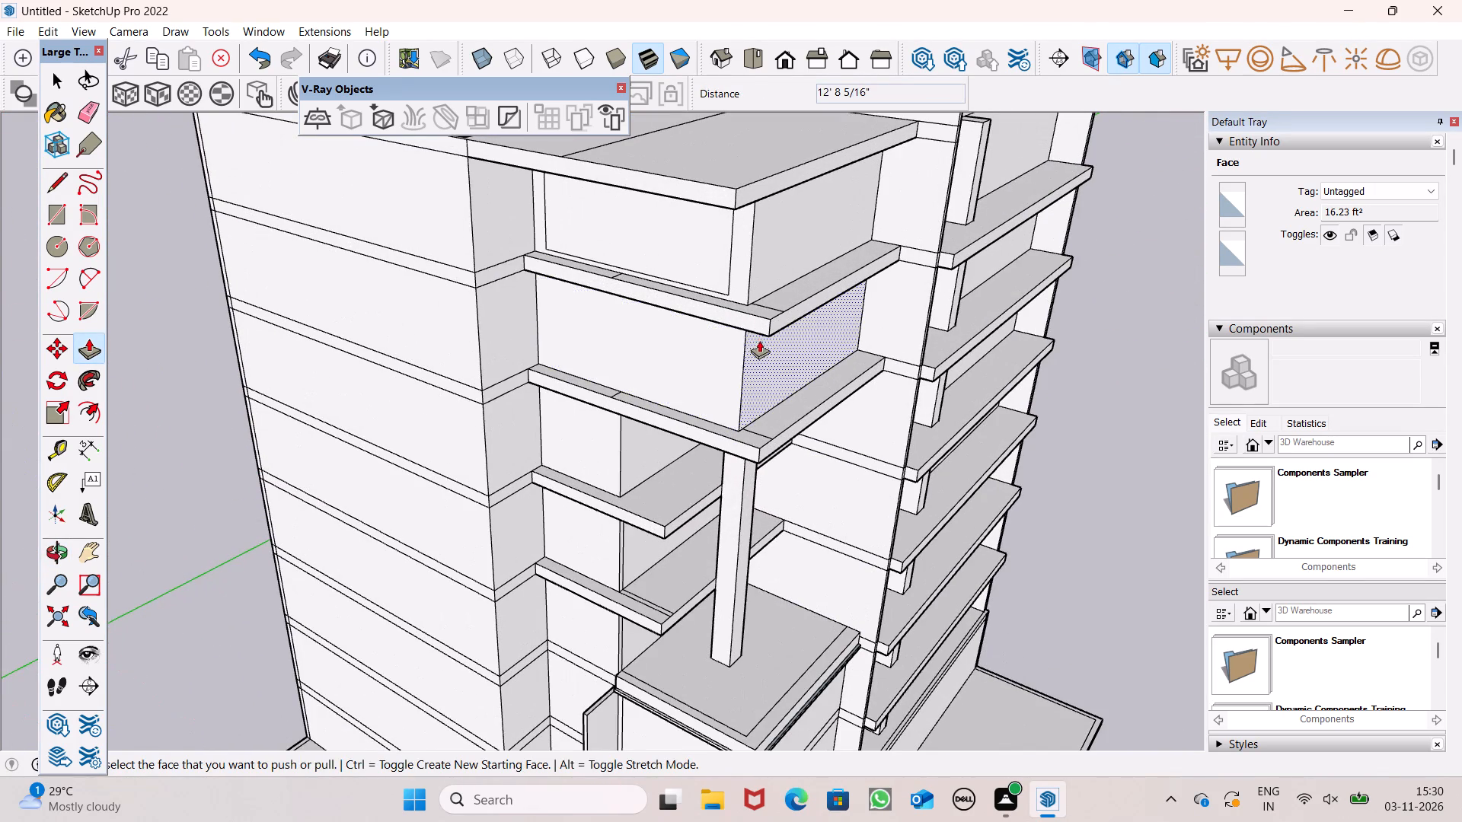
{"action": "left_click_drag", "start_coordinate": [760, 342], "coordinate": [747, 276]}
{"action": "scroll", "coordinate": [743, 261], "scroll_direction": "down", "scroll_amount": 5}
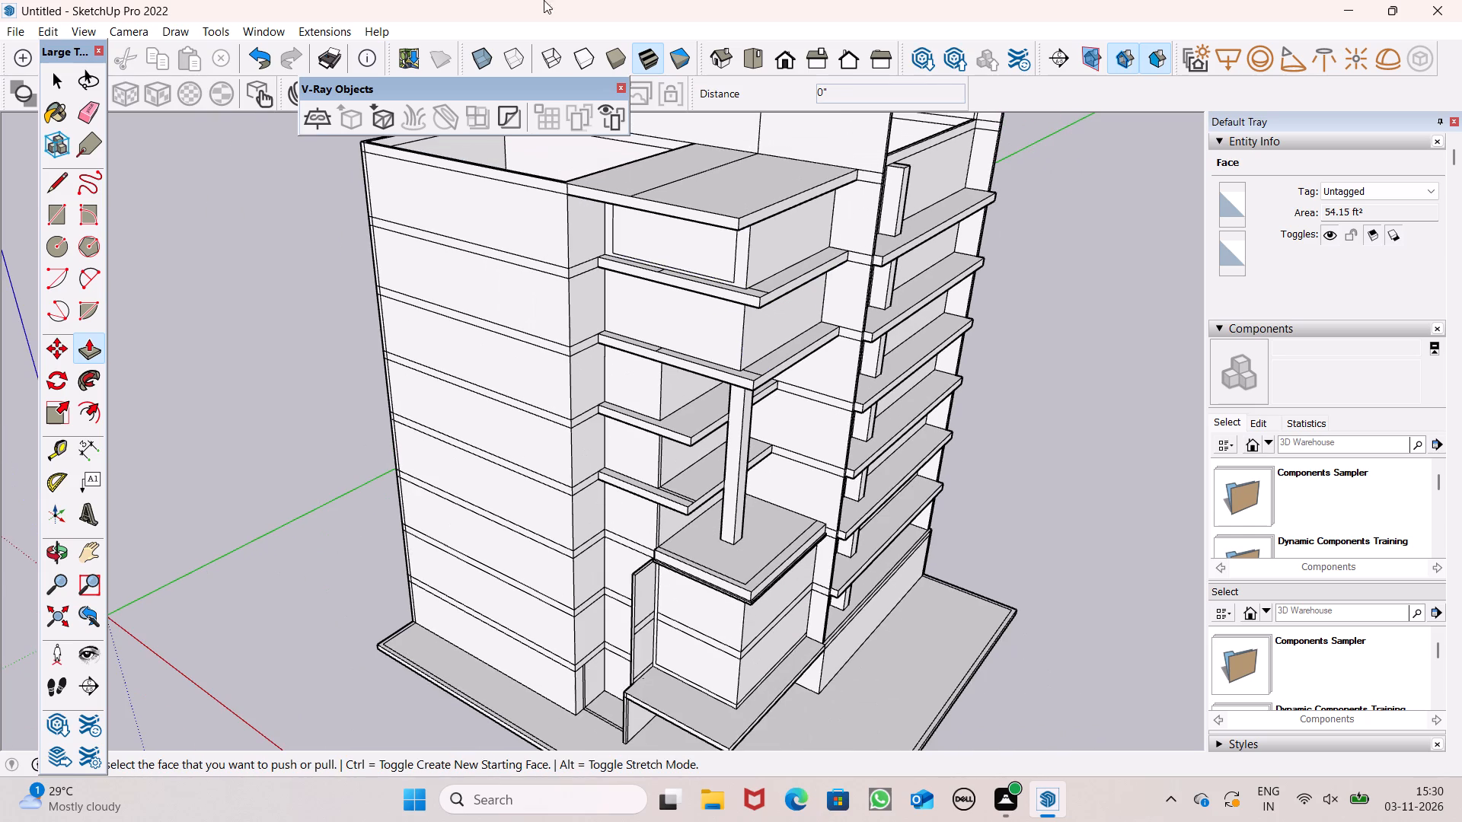
Examine the whole building massing from several sides and from above, including the open roof interiors.
{"action": "scroll", "coordinate": [730, 266], "scroll_direction": "down", "scroll_amount": 6}
{"action": "middle_click_drag", "start_coordinate": [785, 321], "coordinate": [660, 368]}
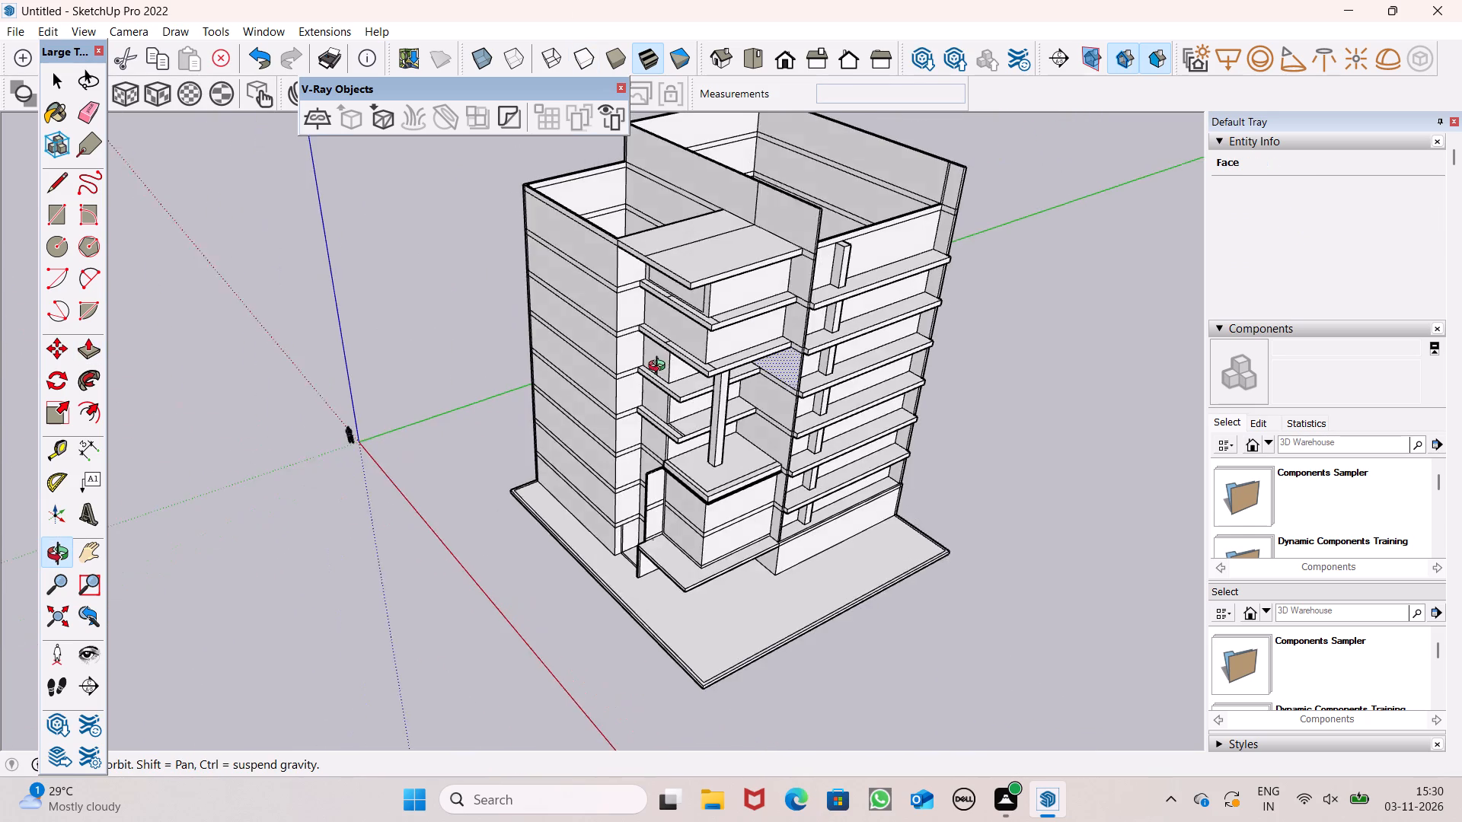
{"action": "middle_click_drag", "start_coordinate": [660, 368], "coordinate": [940, 364]}
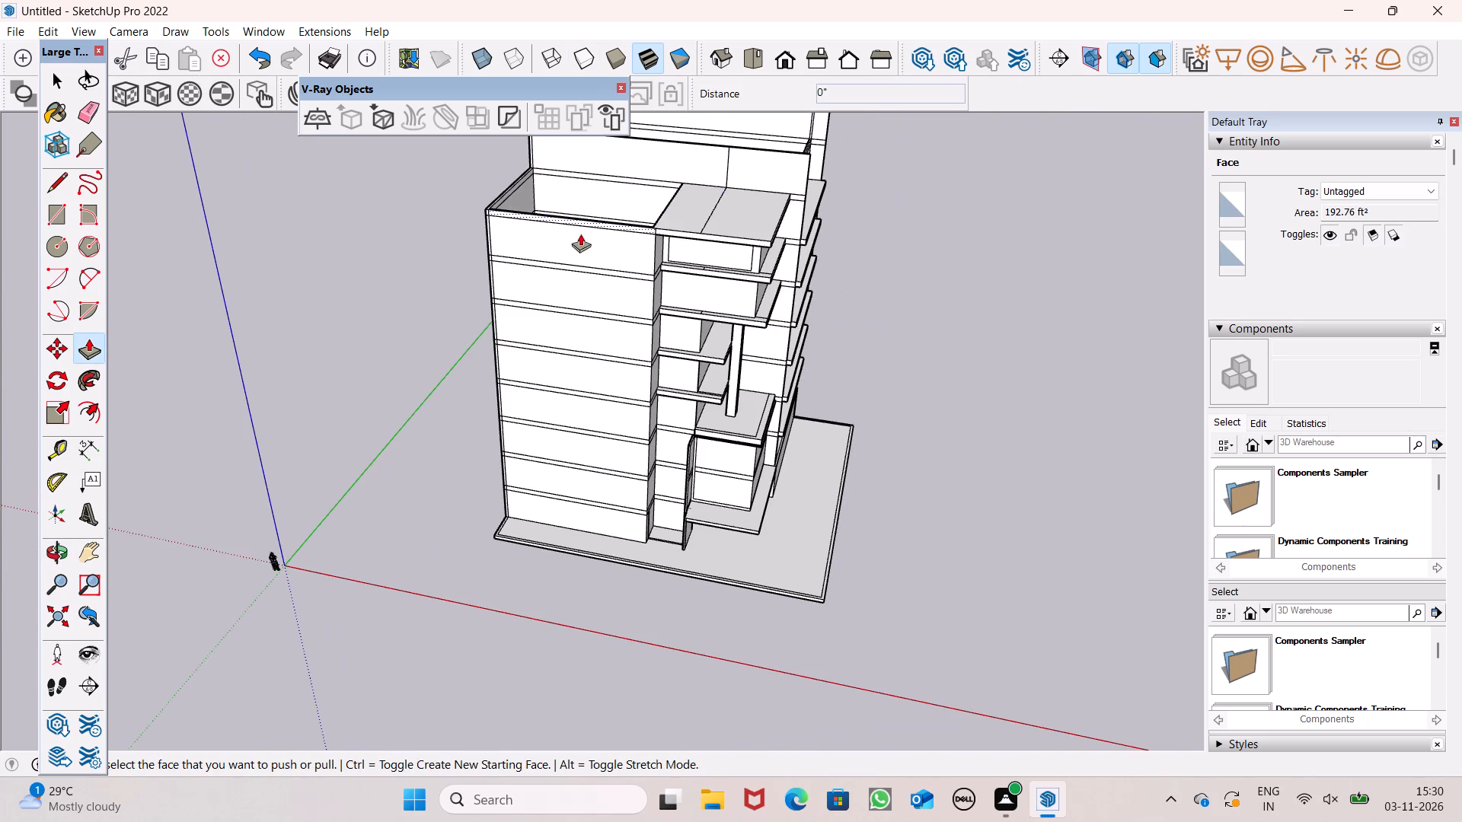
{"action": "scroll", "coordinate": [557, 209], "scroll_direction": "up", "scroll_amount": 1}
{"action": "scroll", "coordinate": [528, 231], "scroll_direction": "down", "scroll_amount": 3}
{"action": "middle_click_drag", "start_coordinate": [527, 344], "coordinate": [151, 225]}
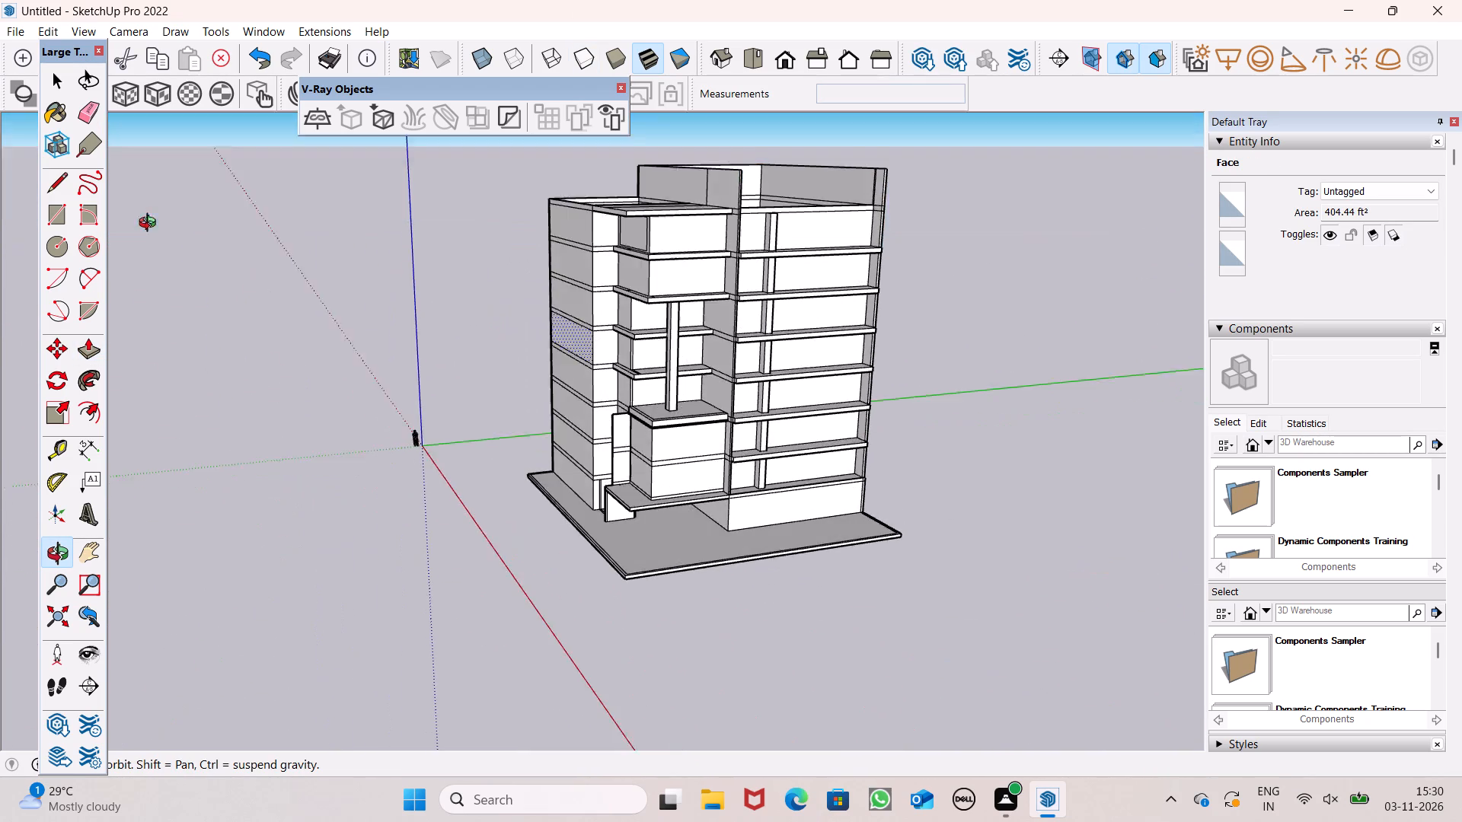
{"action": "middle_click_drag", "start_coordinate": [151, 225], "coordinate": [881, 449]}
{"action": "middle_click_drag", "start_coordinate": [471, 266], "coordinate": [552, 422]}
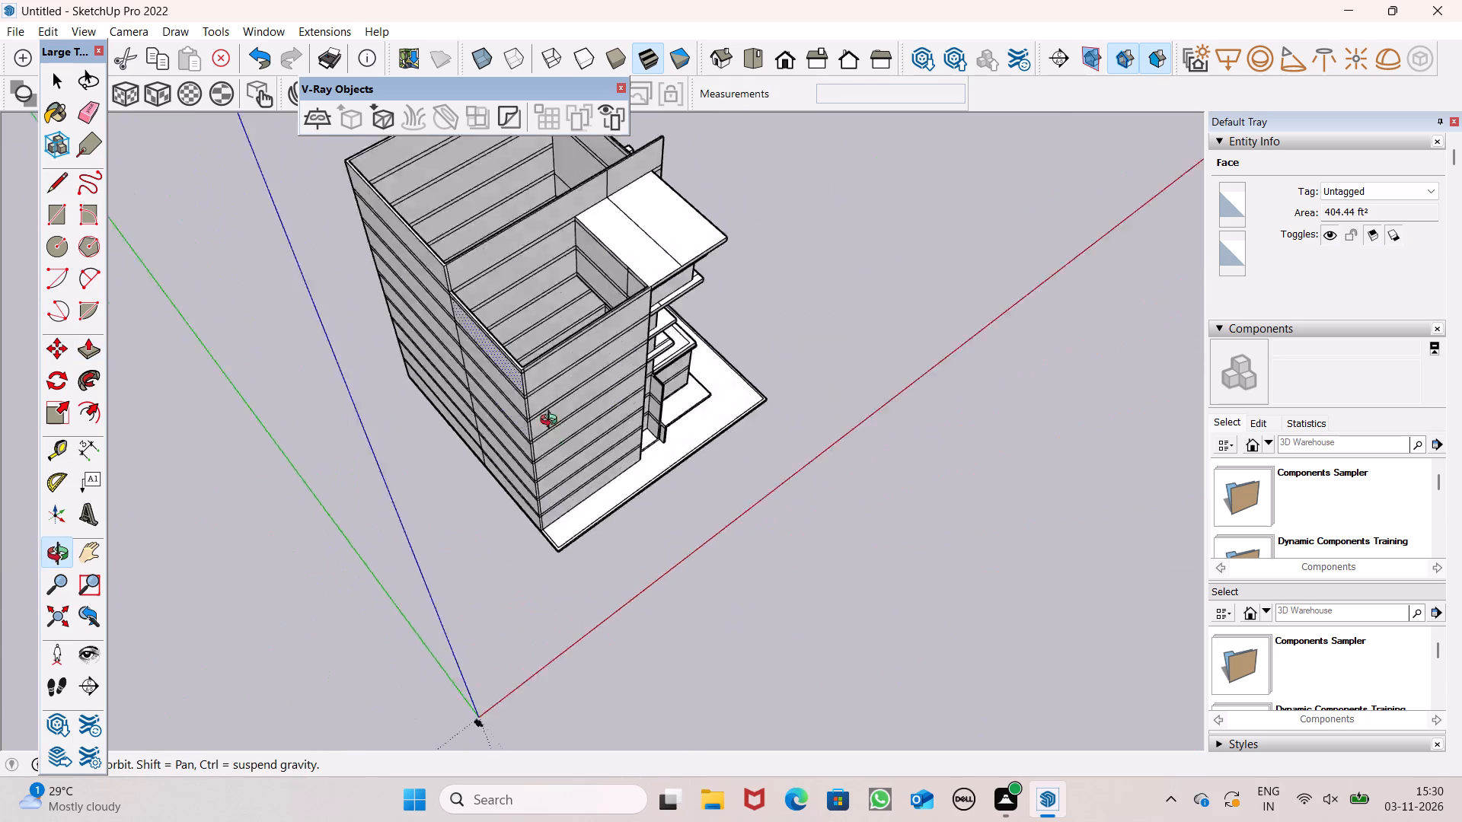
{"action": "middle_click_drag", "start_coordinate": [552, 422], "coordinate": [561, 477]}
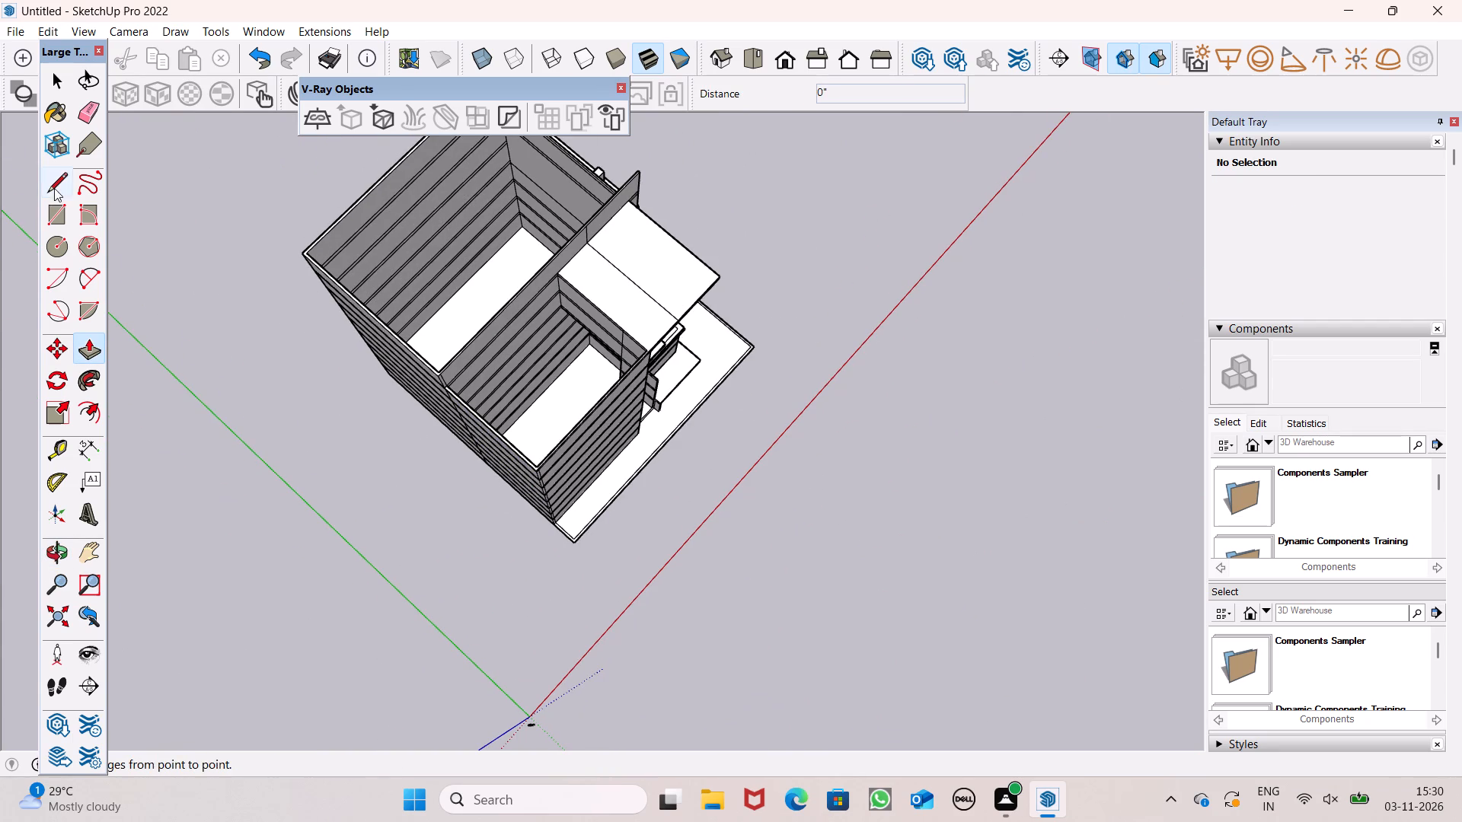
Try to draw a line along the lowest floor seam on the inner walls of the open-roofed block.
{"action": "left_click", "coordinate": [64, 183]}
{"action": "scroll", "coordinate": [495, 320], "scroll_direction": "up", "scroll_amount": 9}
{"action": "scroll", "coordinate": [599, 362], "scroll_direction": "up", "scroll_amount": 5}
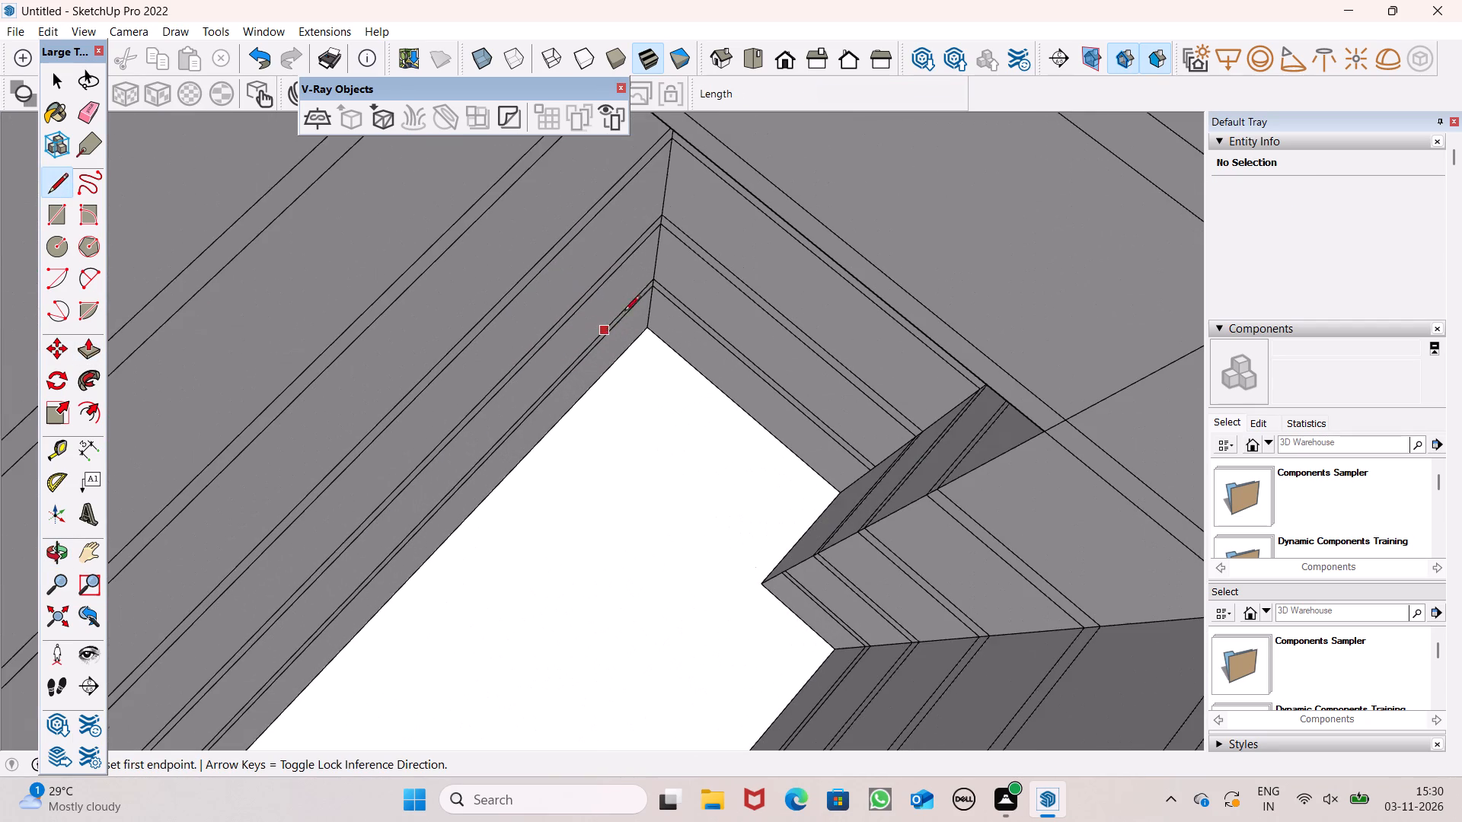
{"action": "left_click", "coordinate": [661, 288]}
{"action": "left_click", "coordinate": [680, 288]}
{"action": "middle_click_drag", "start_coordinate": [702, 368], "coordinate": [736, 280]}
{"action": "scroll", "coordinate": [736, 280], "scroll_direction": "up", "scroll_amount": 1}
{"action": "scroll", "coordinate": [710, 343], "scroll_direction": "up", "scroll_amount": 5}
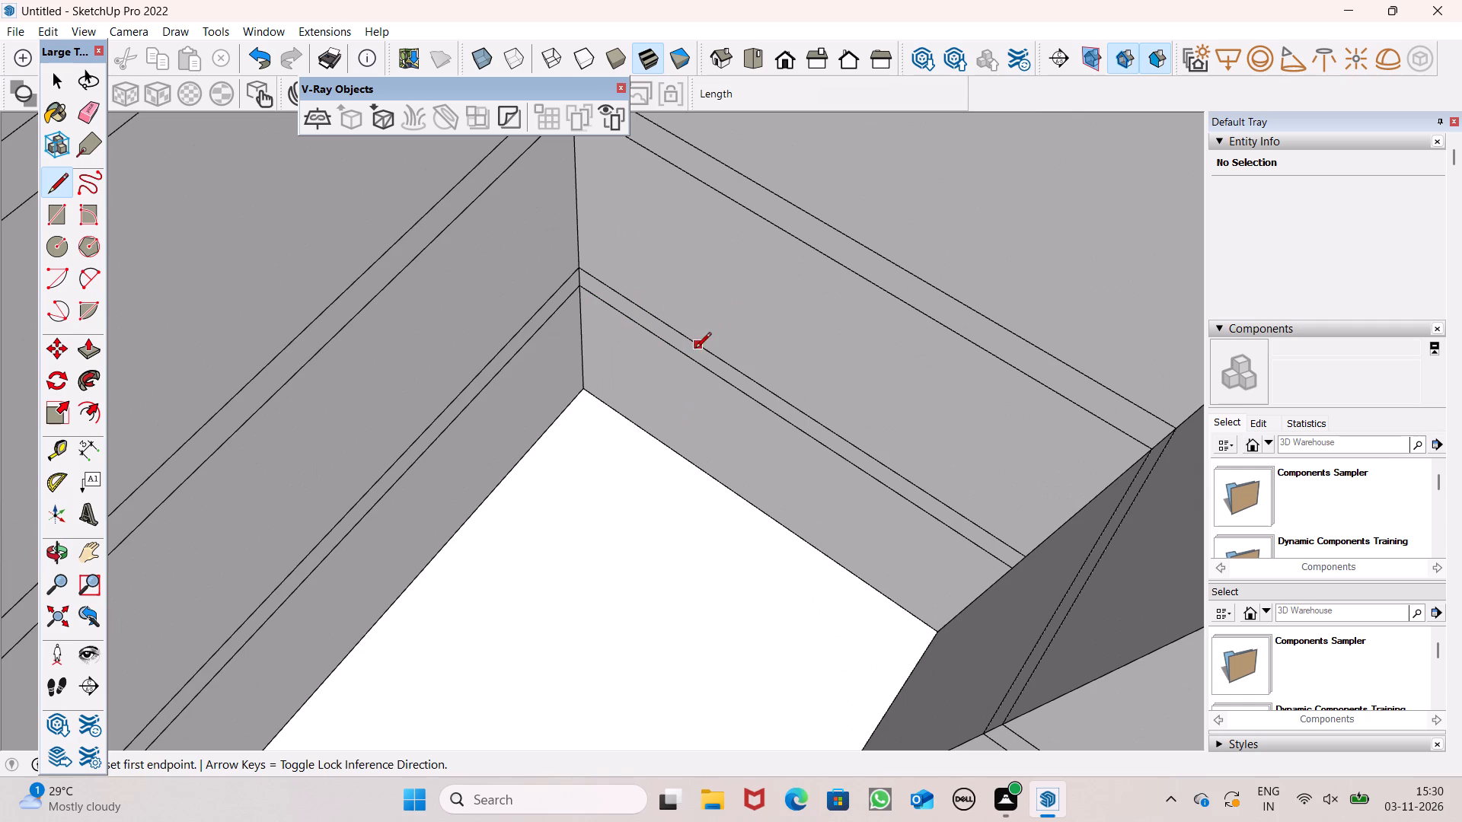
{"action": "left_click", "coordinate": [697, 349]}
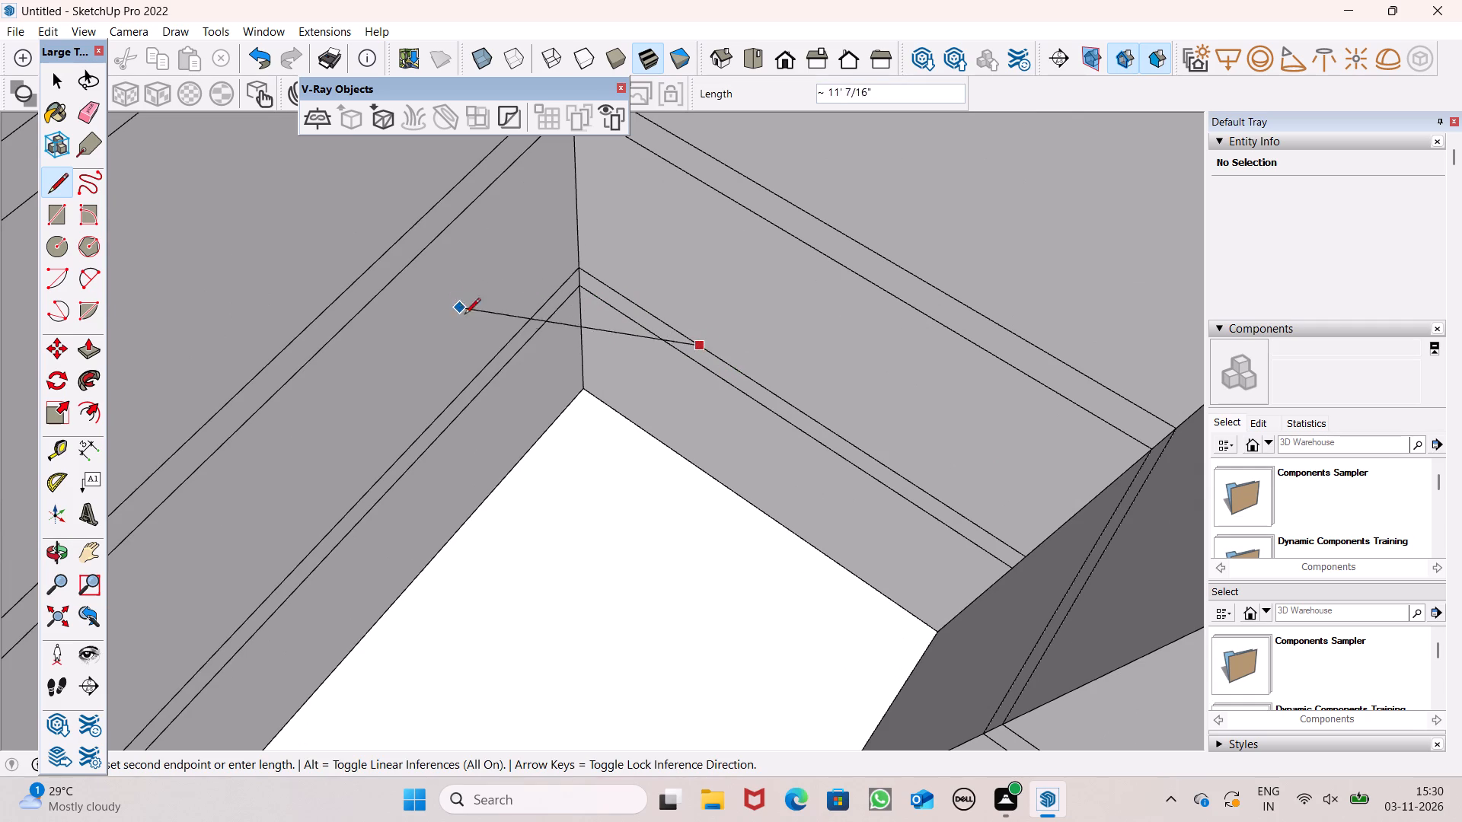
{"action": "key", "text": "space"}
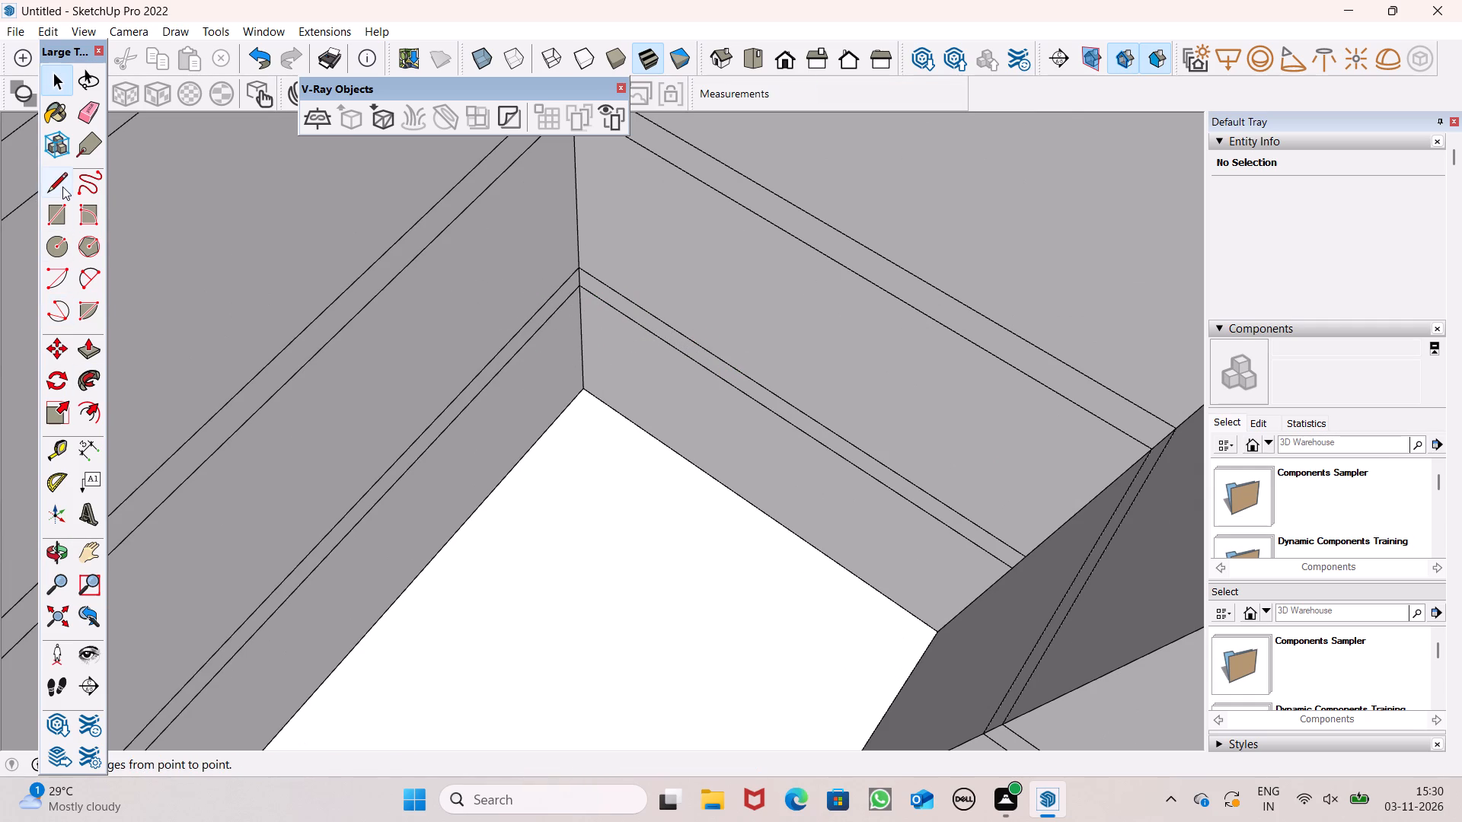
Draw a 10' 5 1/16" line across the inner return wall between the upper floor-seam ends, closing a floor face.
{"action": "left_click", "coordinate": [62, 186]}
{"action": "middle_click_drag", "start_coordinate": [484, 658], "coordinate": [713, 566]}
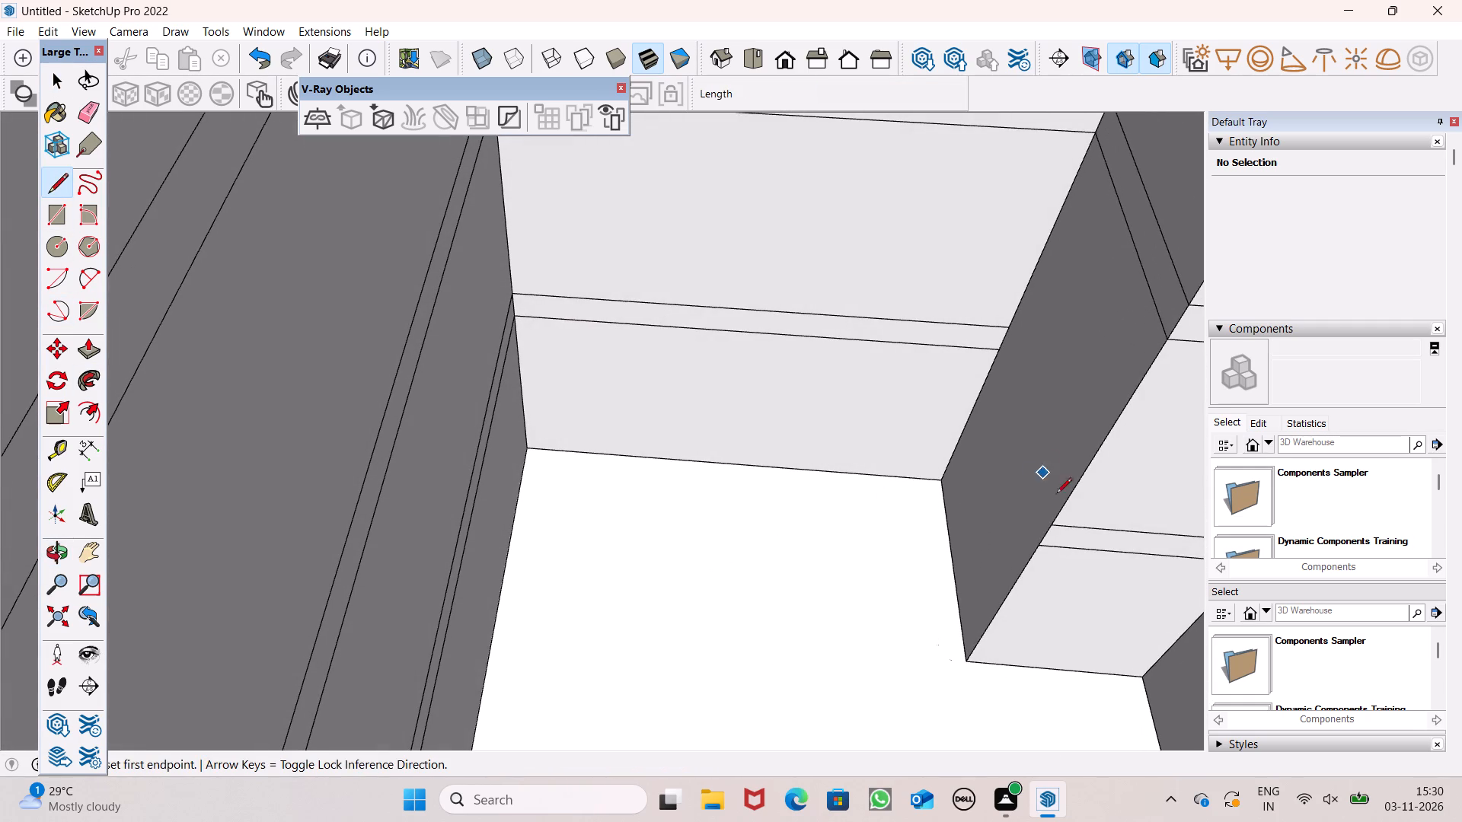
{"action": "left_click", "coordinate": [1049, 530]}
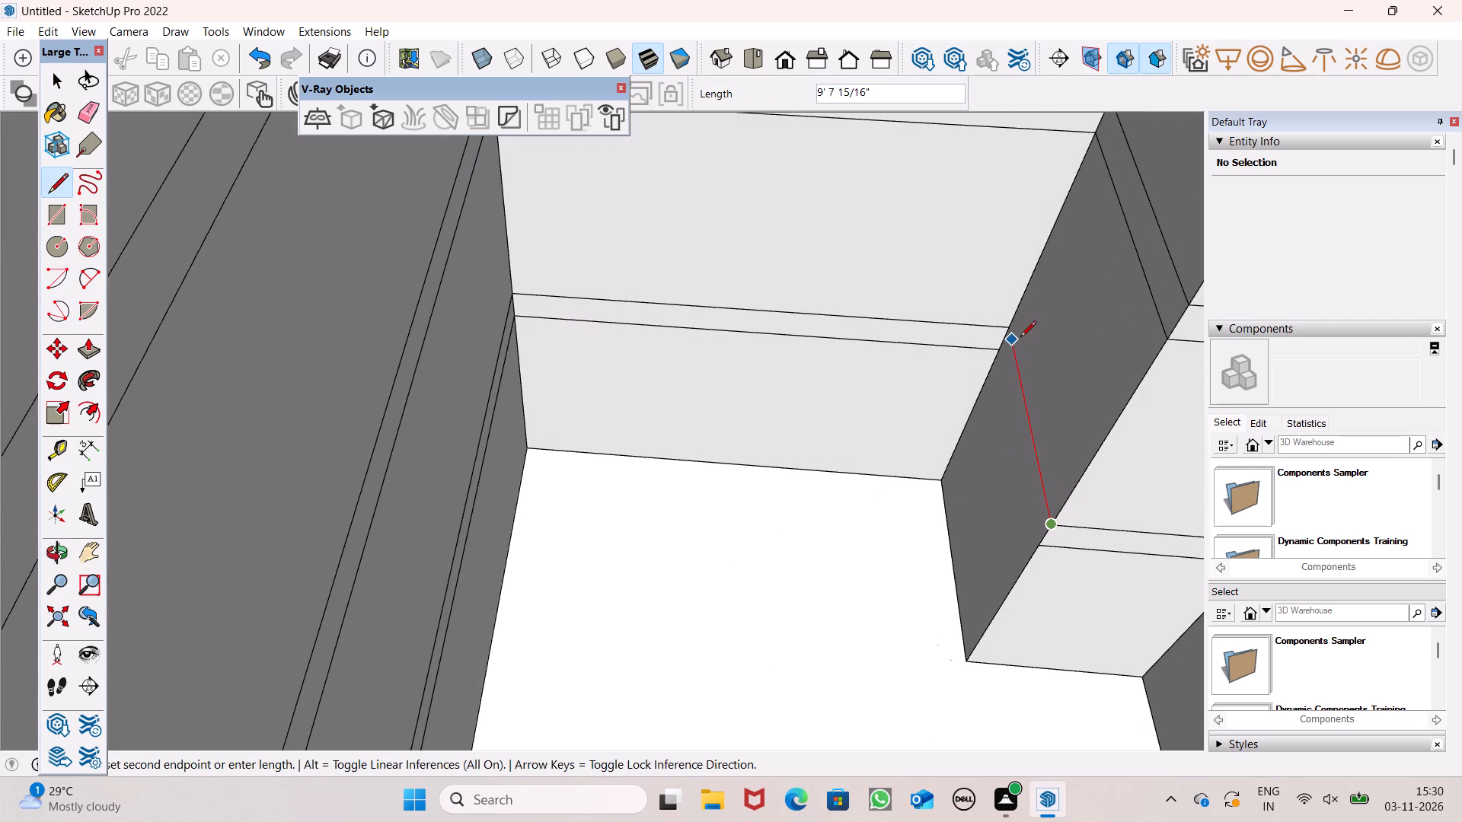
{"action": "left_click", "coordinate": [1005, 323]}
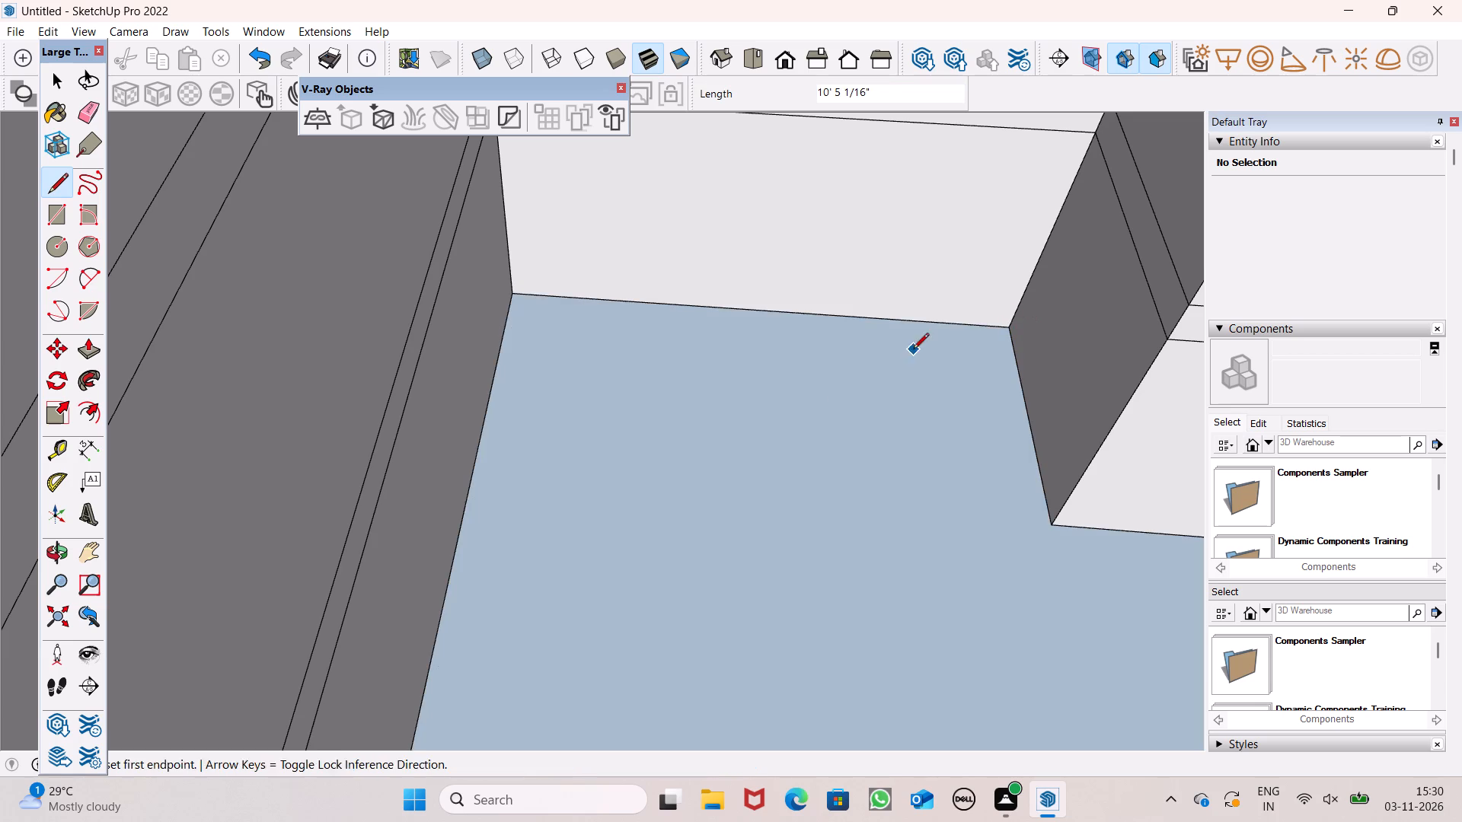
Push/Pull the new floor face inside the open-roofed block by 6".
{"action": "key", "text": "space"}
{"action": "left_click", "coordinate": [84, 341]}
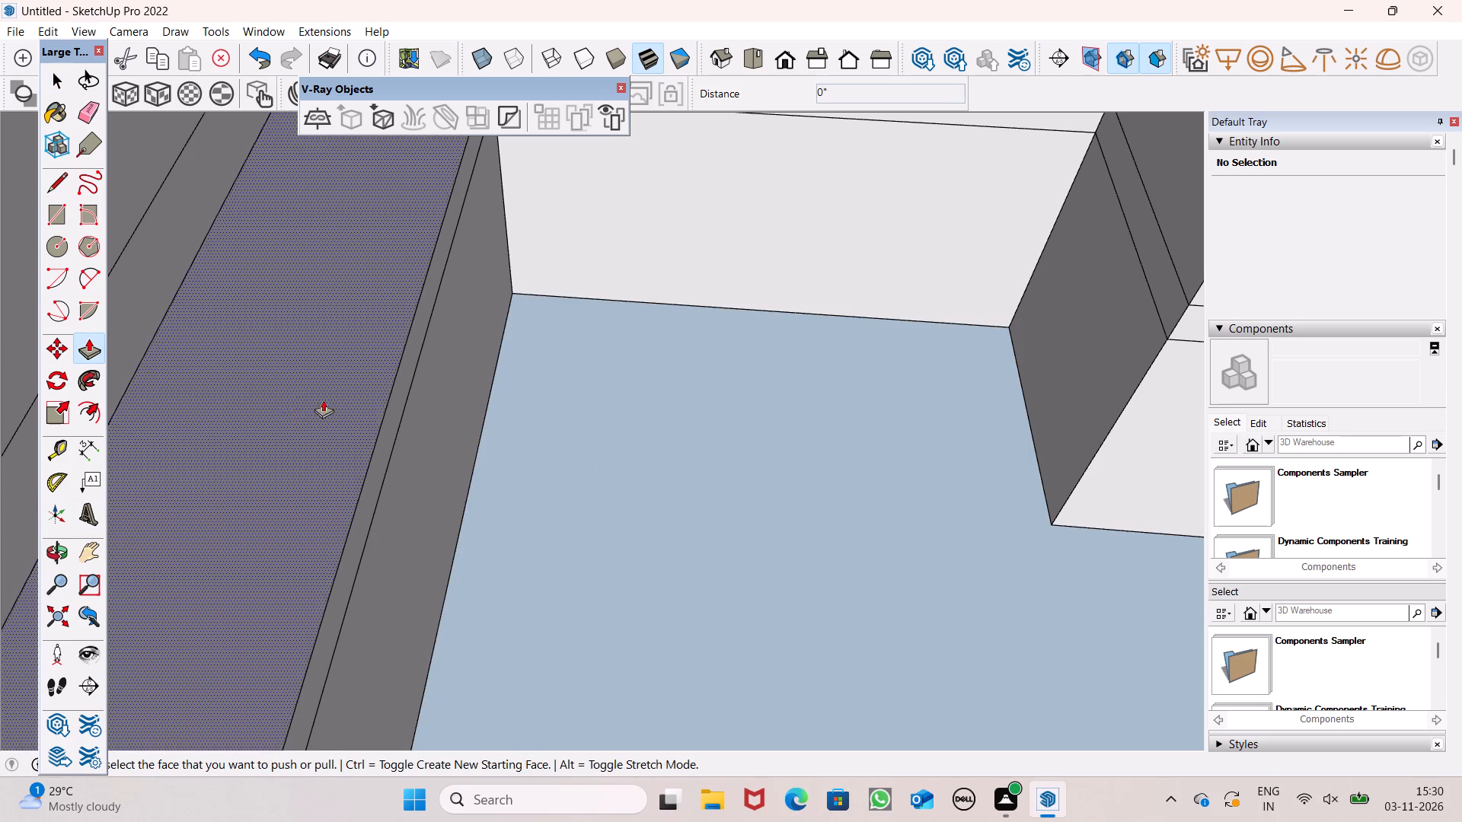
{"action": "left_click_drag", "start_coordinate": [606, 489], "coordinate": [601, 499]}
{"action": "key", "text": "6"}
{"action": "key", "text": "shift+quotedbl"}
{"action": "key", "text": "Return"}
{"action": "scroll", "coordinate": [586, 455], "scroll_direction": "down", "scroll_amount": 7}
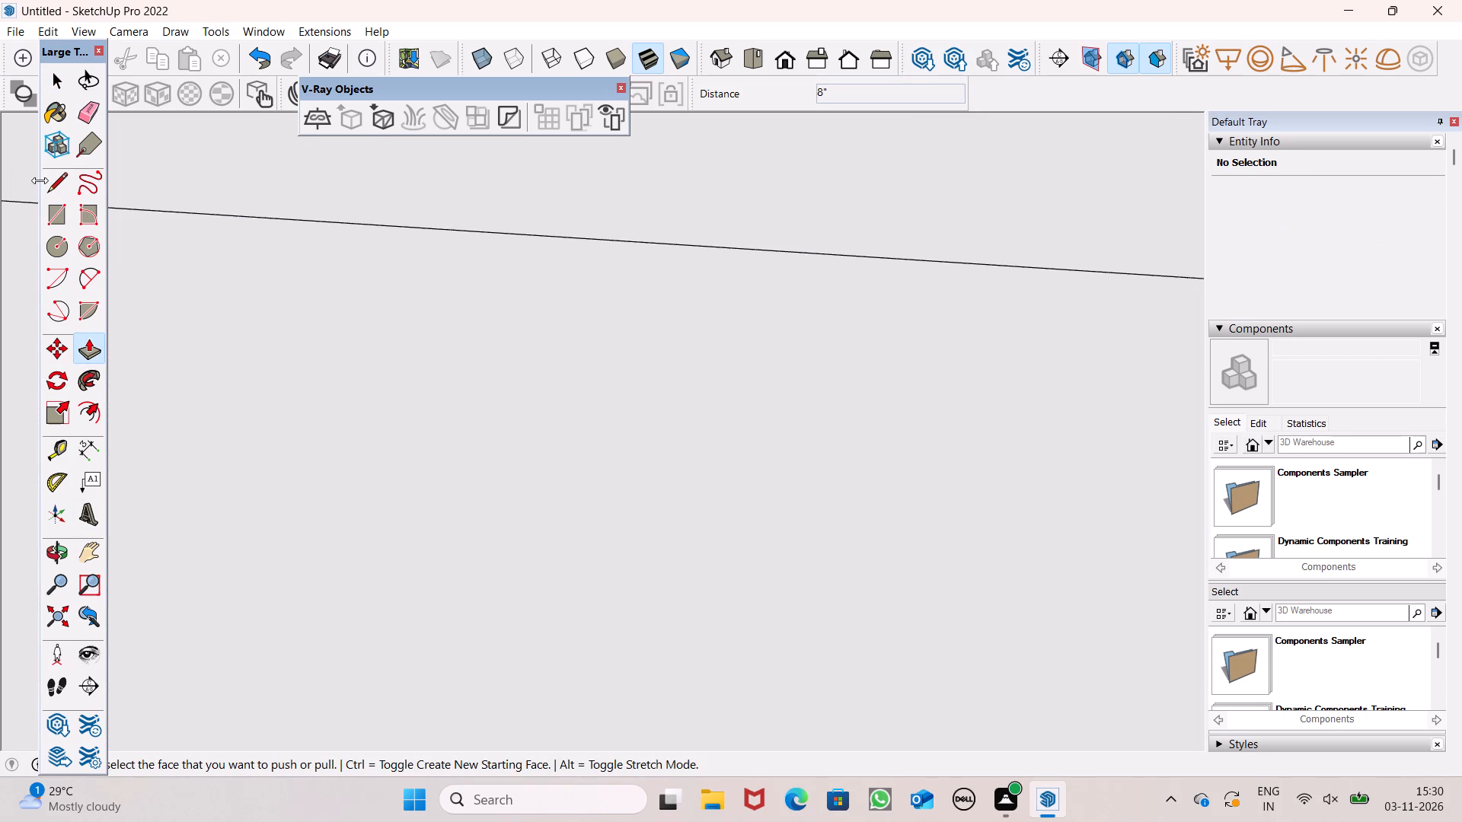
Draw a 1' 5 7/8" line along the lowest seam's upper edge on the notched inner wall of the smaller shaft, closing a floor face.
{"action": "left_click", "coordinate": [768, 61]}
{"action": "scroll", "coordinate": [586, 464], "scroll_direction": "down", "scroll_amount": 8}
{"action": "scroll", "coordinate": [554, 522], "scroll_direction": "down", "scroll_amount": 3}
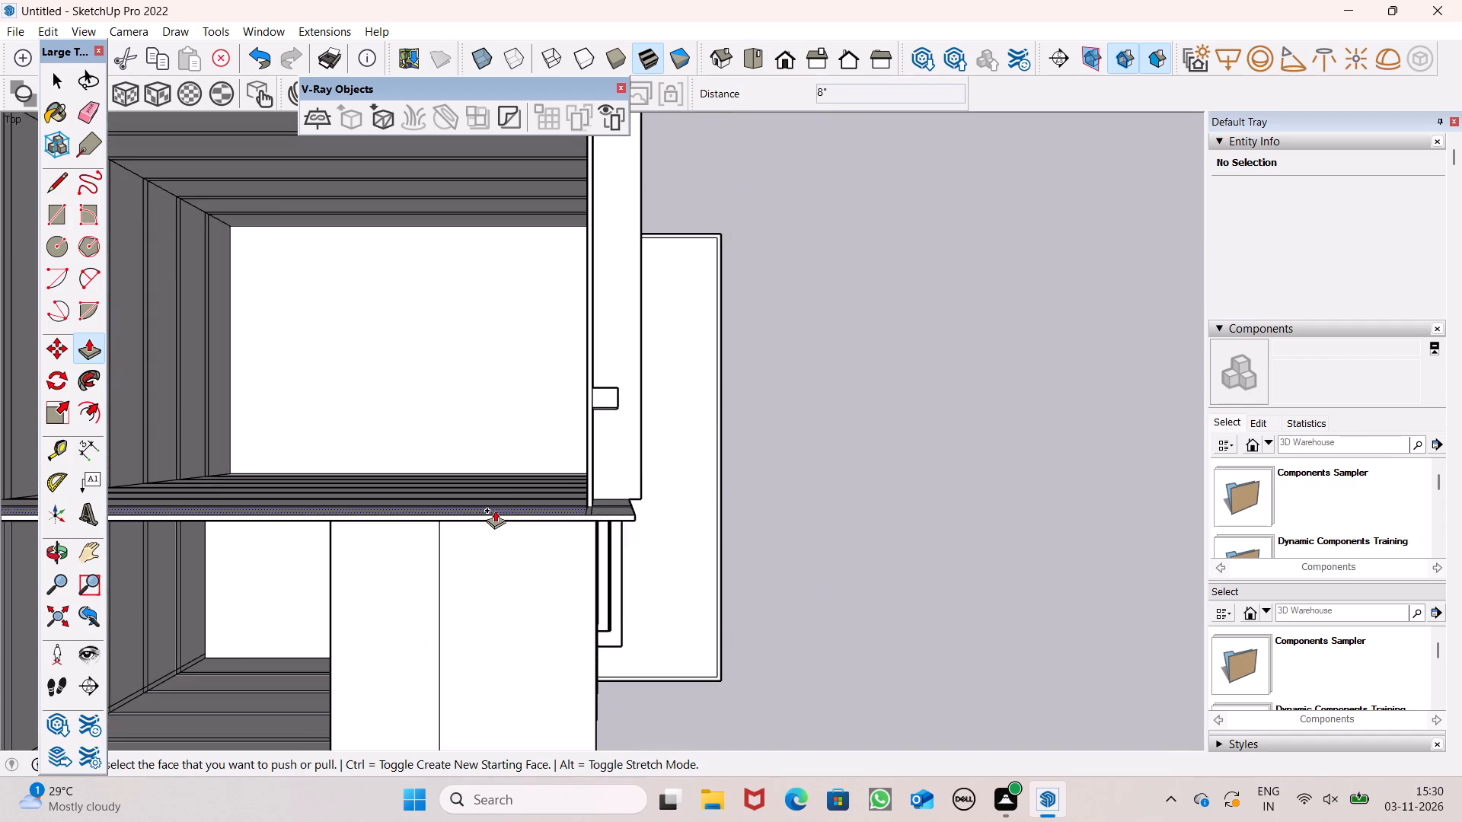
{"action": "middle_click_drag", "start_coordinate": [495, 510], "coordinate": [494, 381]}
{"action": "scroll", "coordinate": [494, 381], "scroll_direction": "up", "scroll_amount": 1}
{"action": "scroll", "coordinate": [177, 585], "scroll_direction": "down", "scroll_amount": 1}
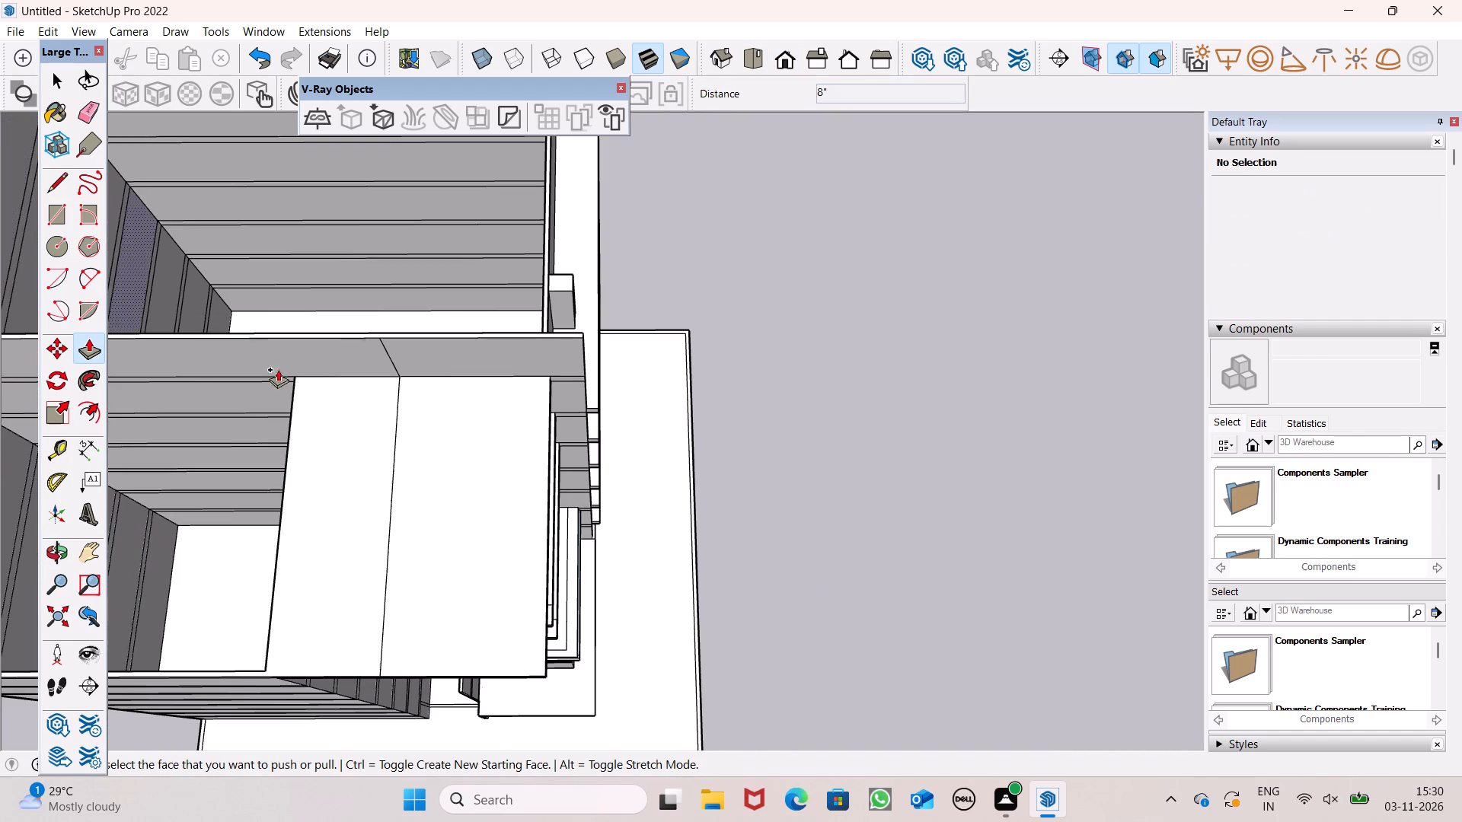
{"action": "scroll", "coordinate": [467, 408], "scroll_direction": "down", "scroll_amount": 3}
{"action": "middle_click_drag", "start_coordinate": [123, 486], "coordinate": [94, 428]}
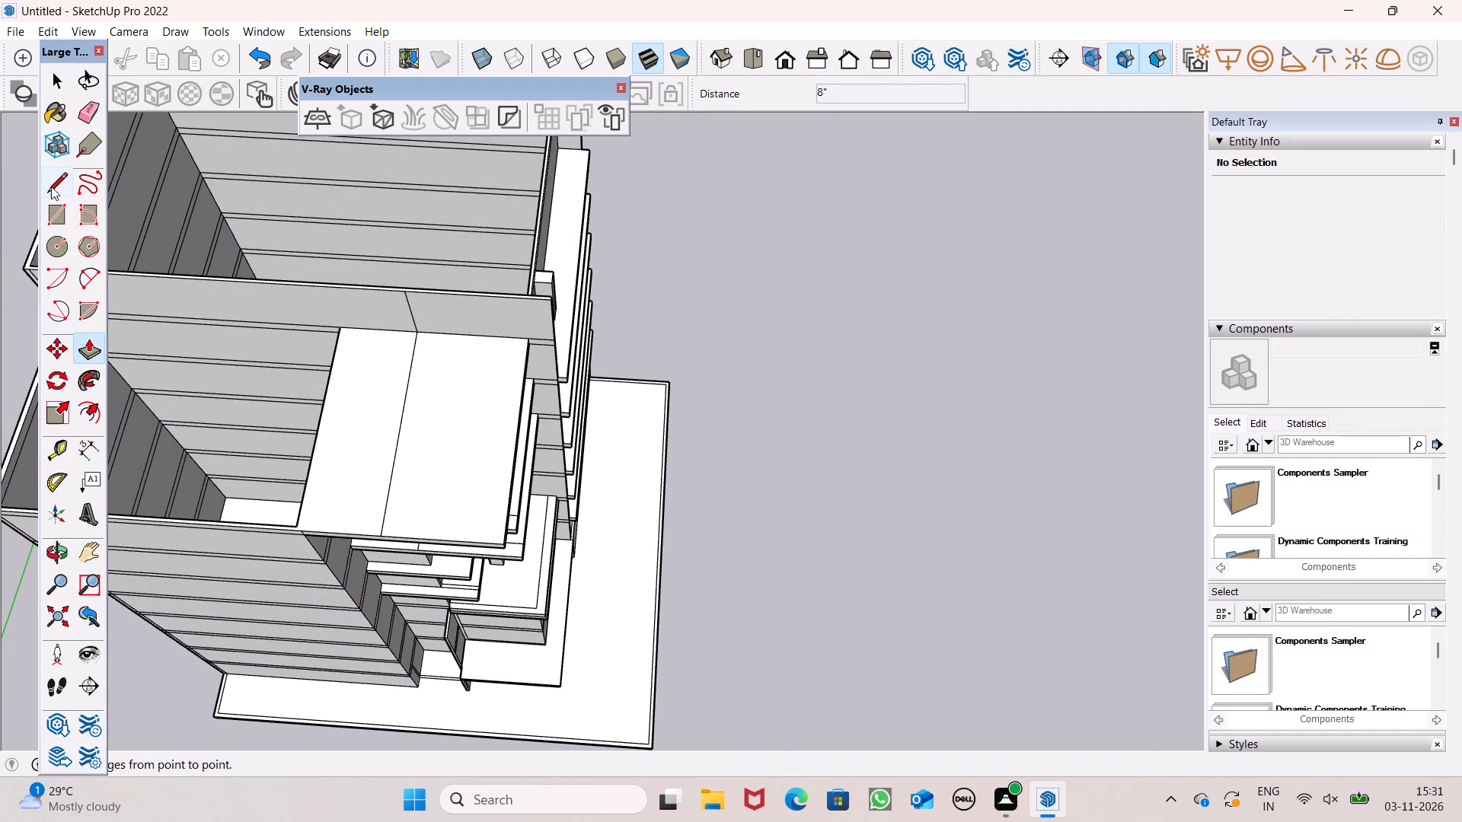
{"action": "left_click", "coordinate": [51, 186]}
{"action": "scroll", "coordinate": [346, 246], "scroll_direction": "down", "scroll_amount": 6}
{"action": "middle_click_drag", "start_coordinate": [198, 427], "coordinate": [984, 340]}
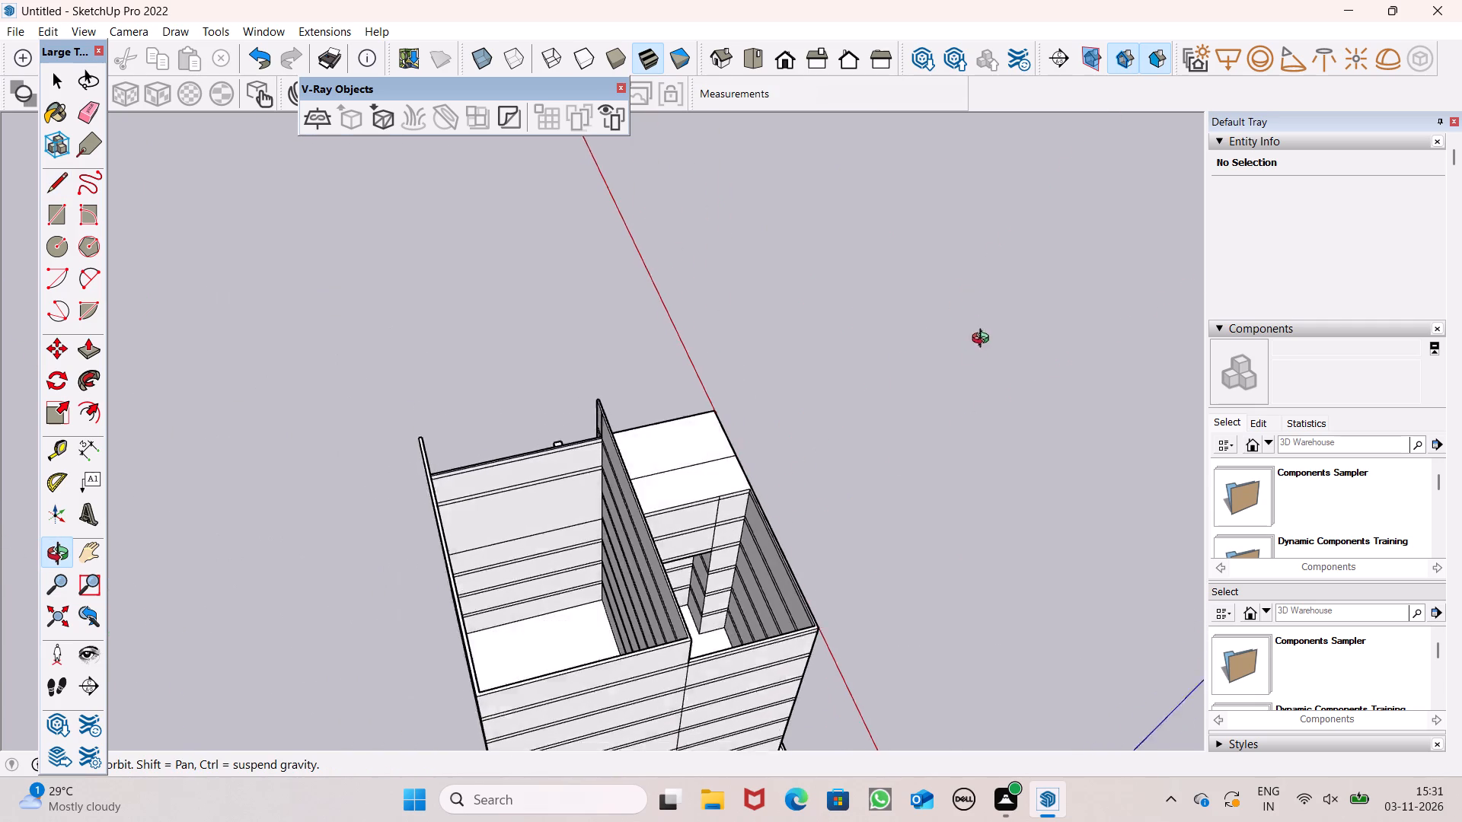
{"action": "middle_click_drag", "start_coordinate": [984, 340], "coordinate": [913, 368]}
{"action": "scroll", "coordinate": [756, 330], "scroll_direction": "up", "scroll_amount": 1}
{"action": "scroll", "coordinate": [673, 285], "scroll_direction": "down", "scroll_amount": 6}
{"action": "scroll", "coordinate": [662, 607], "scroll_direction": "up", "scroll_amount": 8}
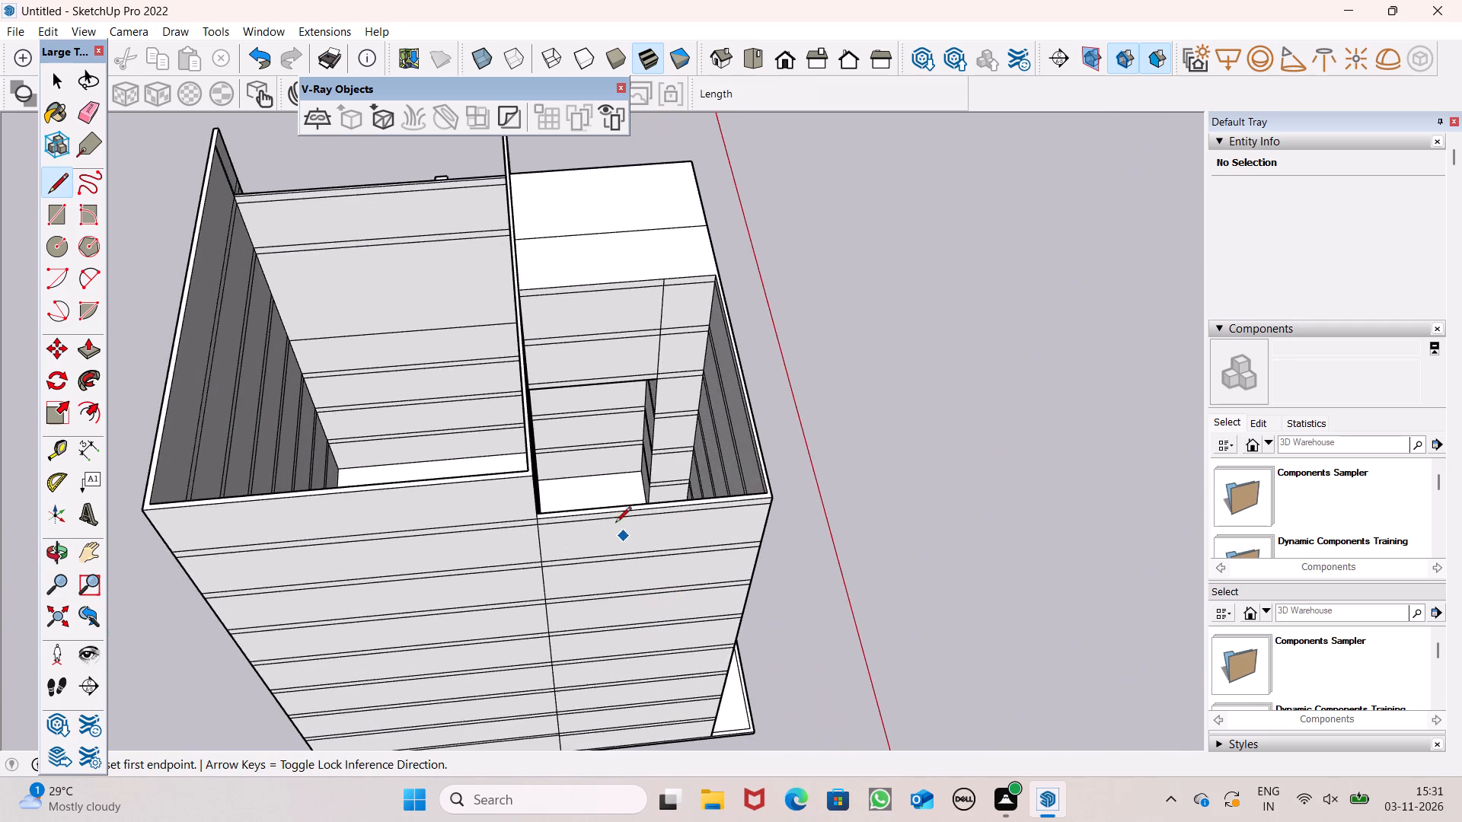
{"action": "scroll", "coordinate": [611, 491], "scroll_direction": "up", "scroll_amount": 8}
{"action": "middle_click_drag", "start_coordinate": [745, 502], "coordinate": [780, 467]}
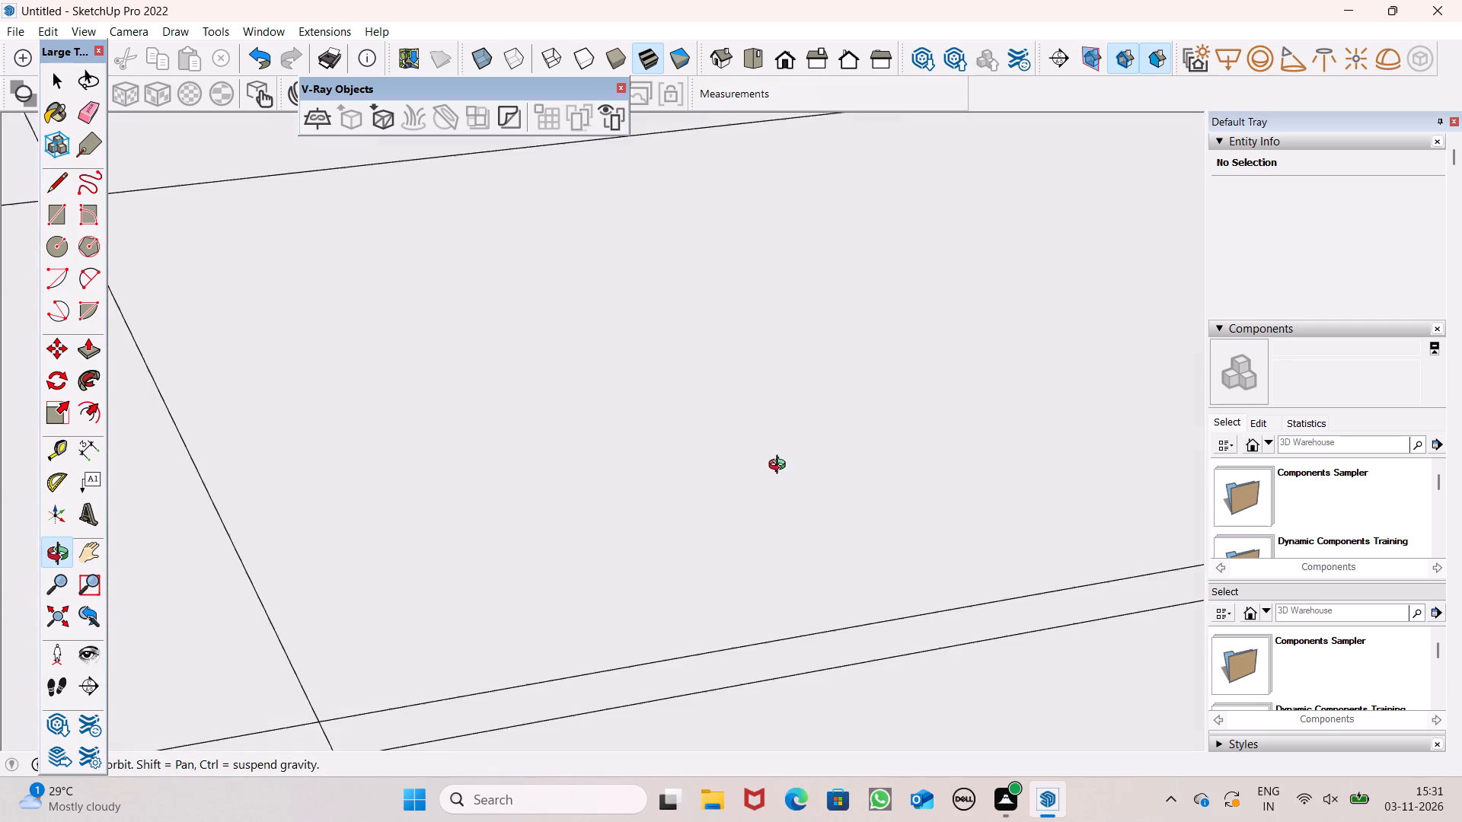
{"action": "middle_click_drag", "start_coordinate": [780, 467], "coordinate": [804, 535]}
{"action": "scroll", "coordinate": [772, 462], "scroll_direction": "down", "scroll_amount": 5}
{"action": "scroll", "coordinate": [779, 445], "scroll_direction": "up", "scroll_amount": 6}
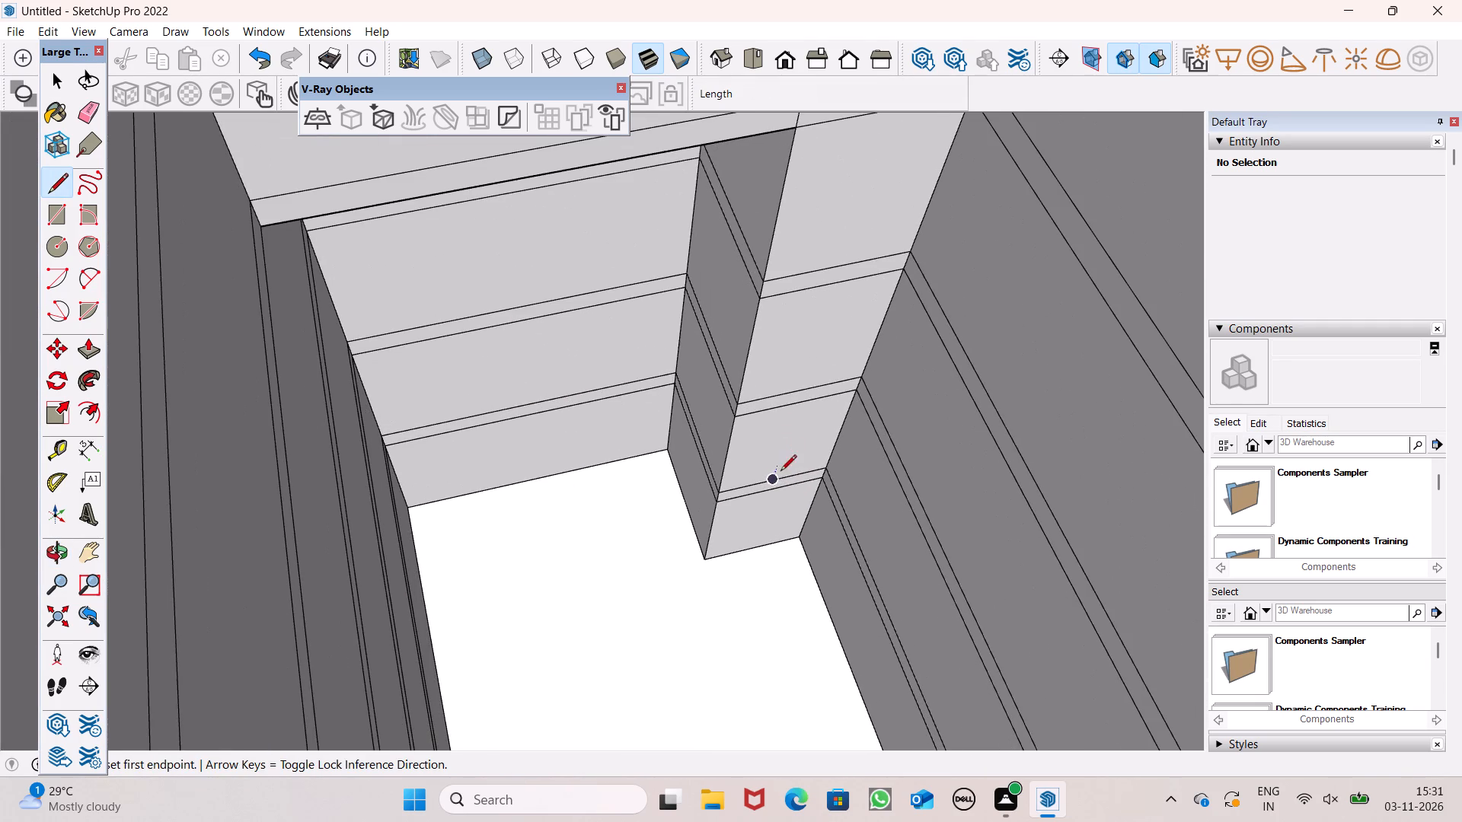
{"action": "left_click", "coordinate": [777, 477]}
{"action": "left_click", "coordinate": [793, 475]}
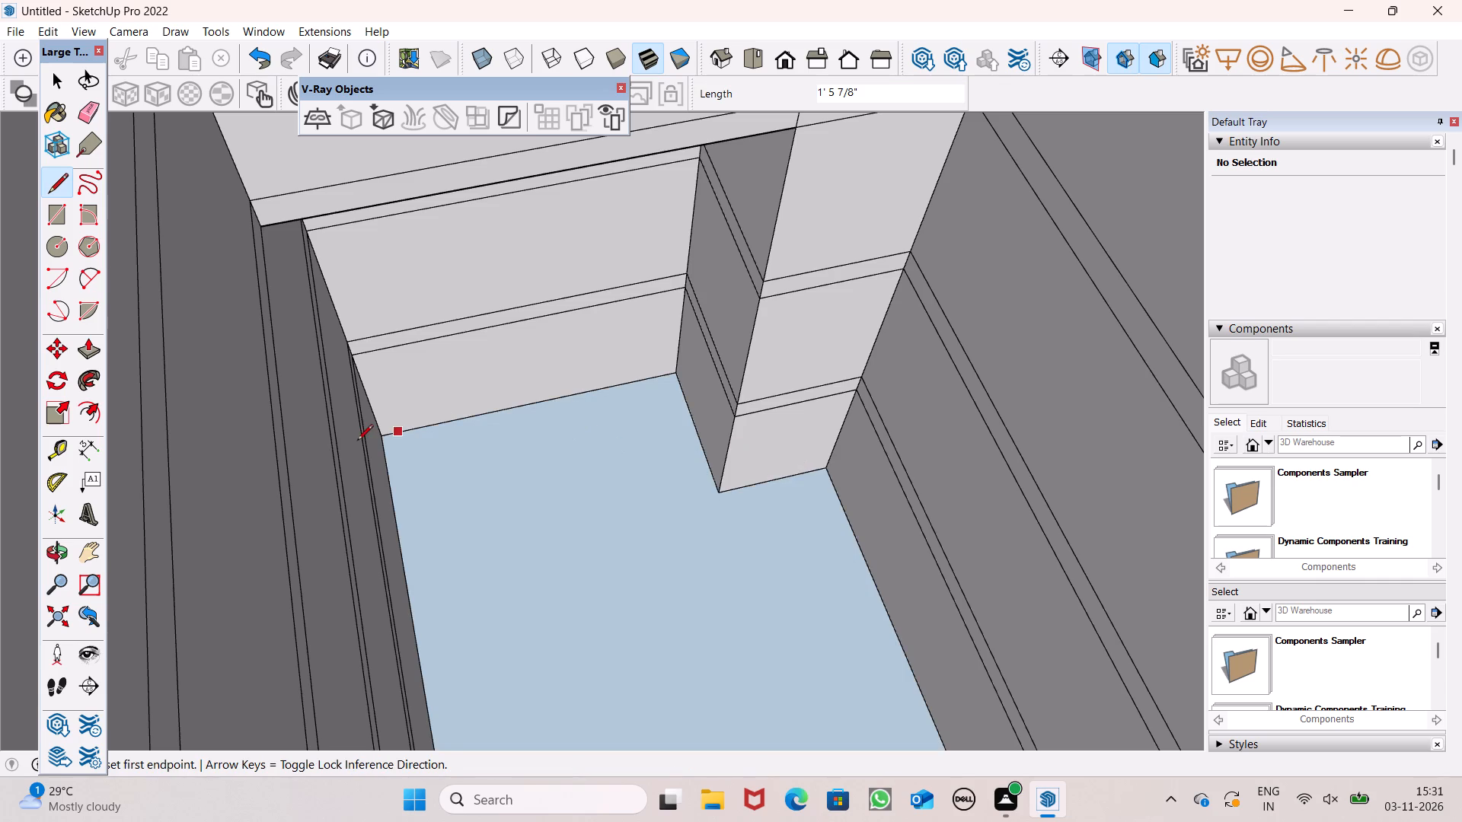
Push/Pull the new lowest floor face in the notched shaft by 6".
{"action": "left_click", "coordinate": [91, 348]}
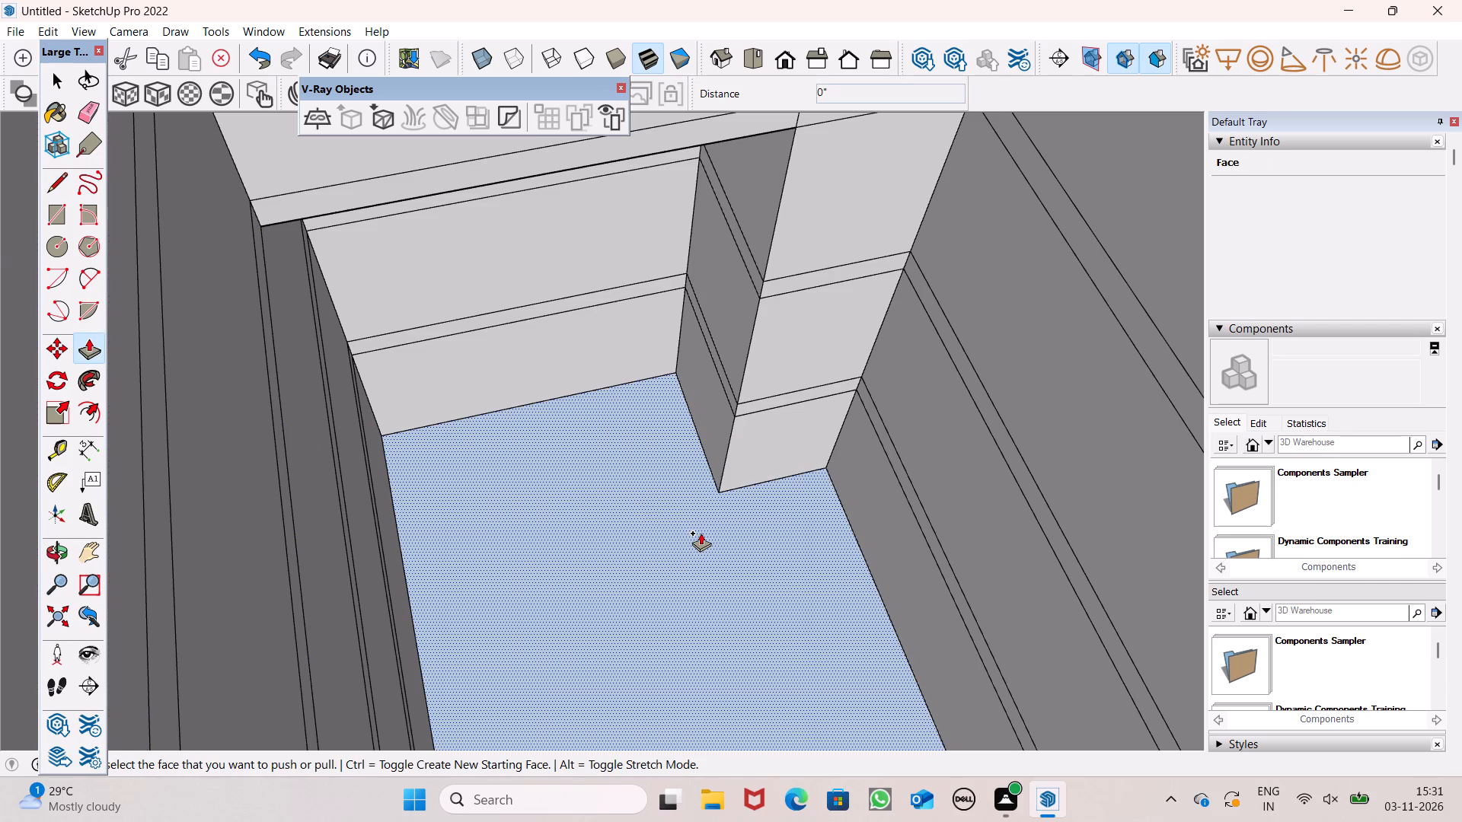
{"action": "left_click_drag", "start_coordinate": [701, 532], "coordinate": [701, 540]}
{"action": "key", "text": "6"}
{"action": "key", "text": "shift+quotedbl"}
{"action": "key", "text": "Return"}
Close the next storey's floor face in the notched shaft with a 1' 6 1/2" line on its seam's upper edge, and Push/Pull it 6".
{"action": "left_click", "coordinate": [62, 178]}
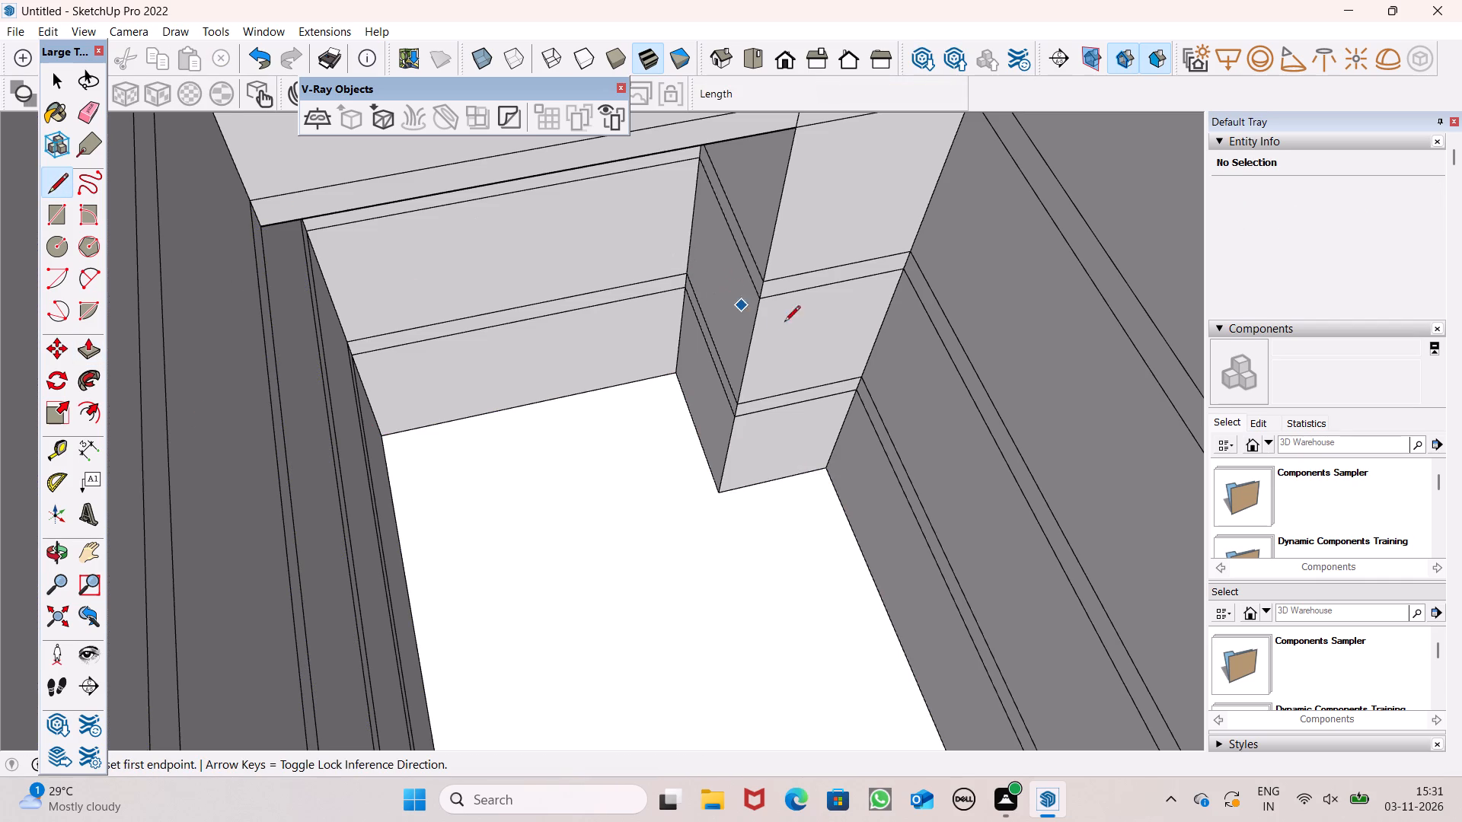
{"action": "left_click", "coordinate": [811, 394]}
{"action": "left_click", "coordinate": [835, 387]}
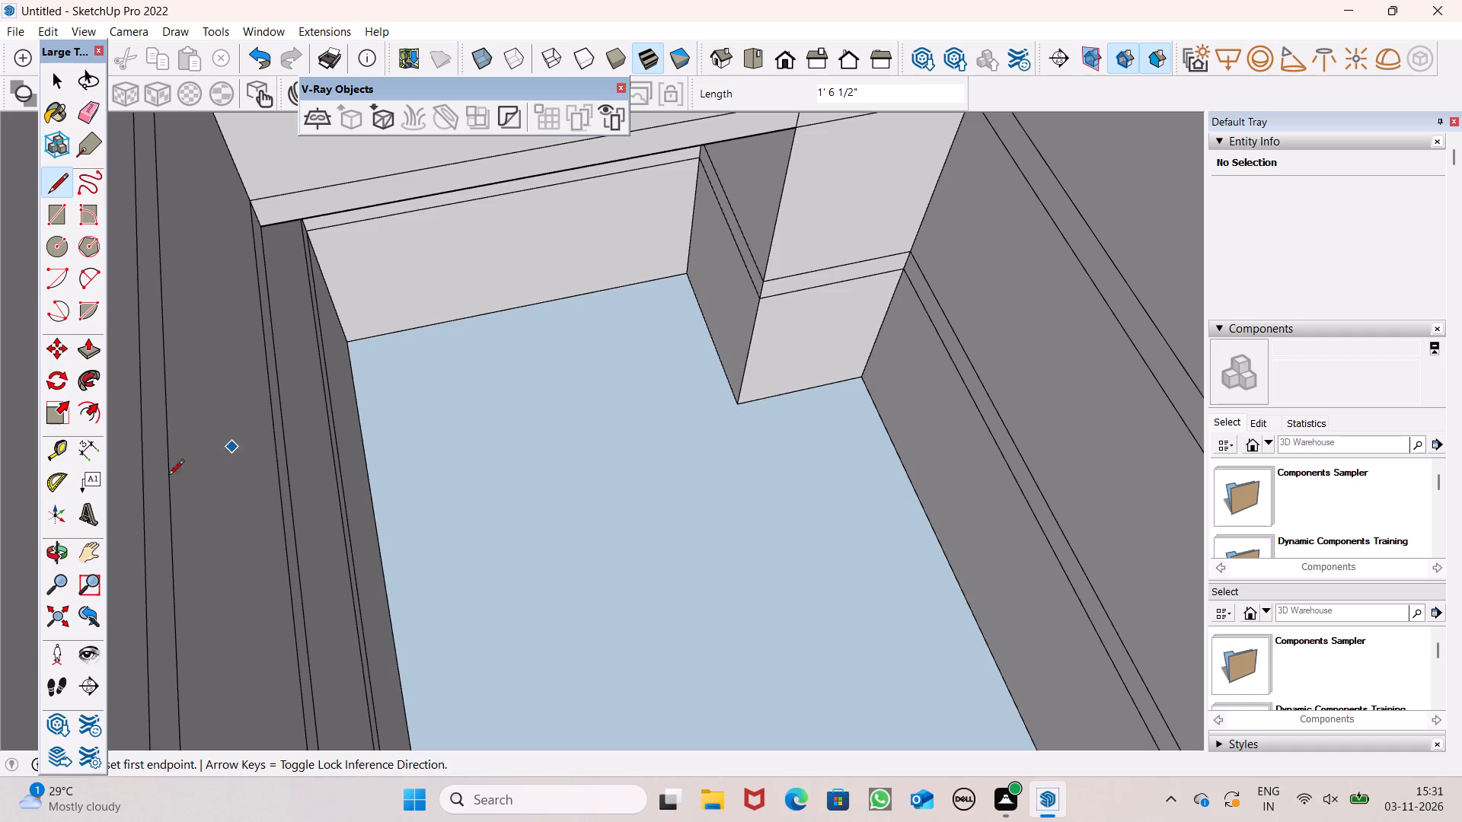
{"action": "left_click", "coordinate": [94, 351]}
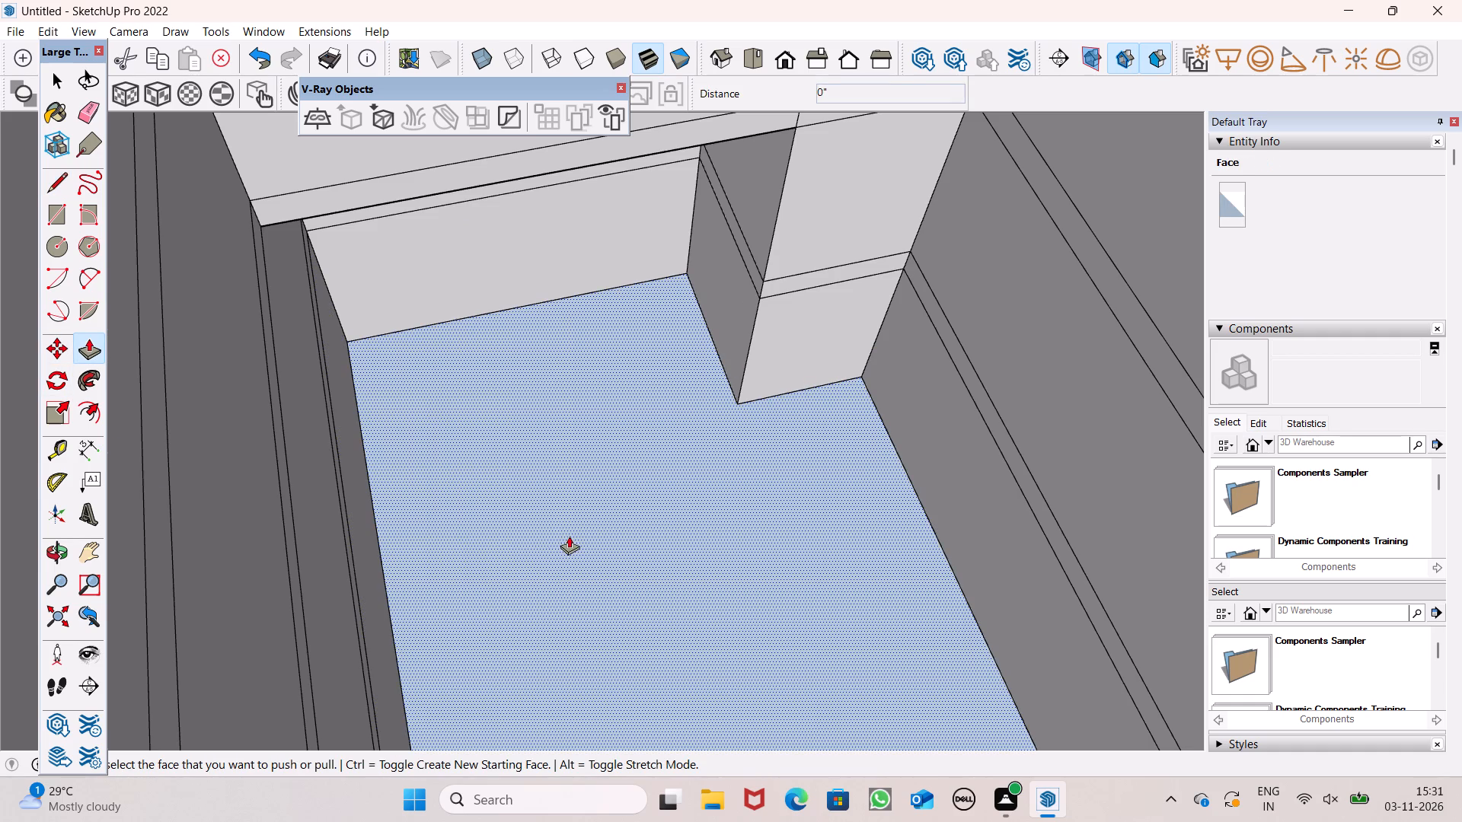
{"action": "left_click_drag", "start_coordinate": [565, 533], "coordinate": [563, 542]}
{"action": "type", "text": "6\""}
{"action": "key", "text": "Return"}
Trace about 1' 8 1/8" of the next seam up in the notched shaft to close its floor face, and Push/Pull it 6".
{"action": "left_click", "coordinate": [38, 194]}
{"action": "left_click", "coordinate": [48, 184]}
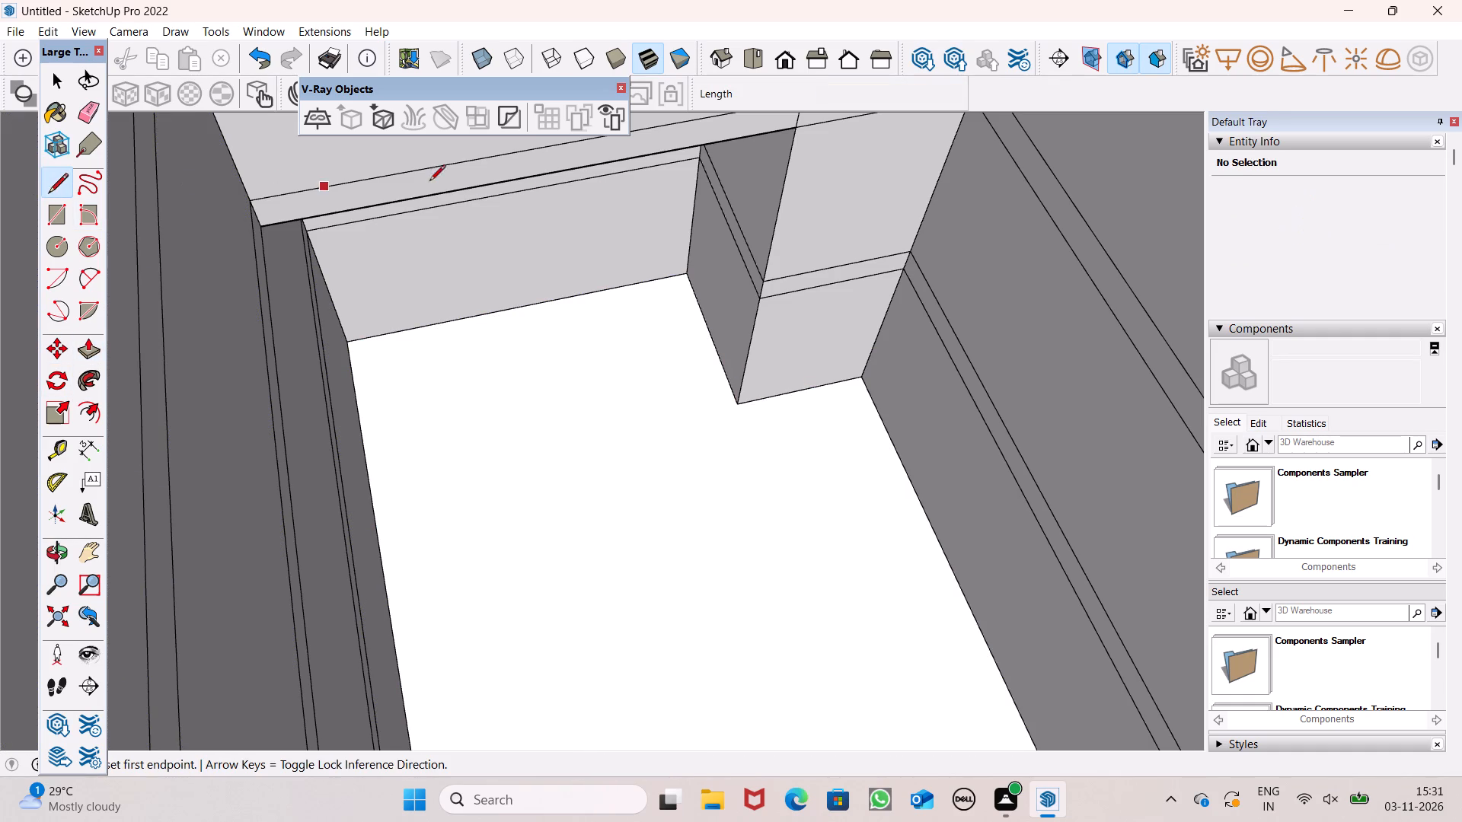
{"action": "left_click", "coordinate": [806, 268]}
{"action": "left_click", "coordinate": [828, 267]}
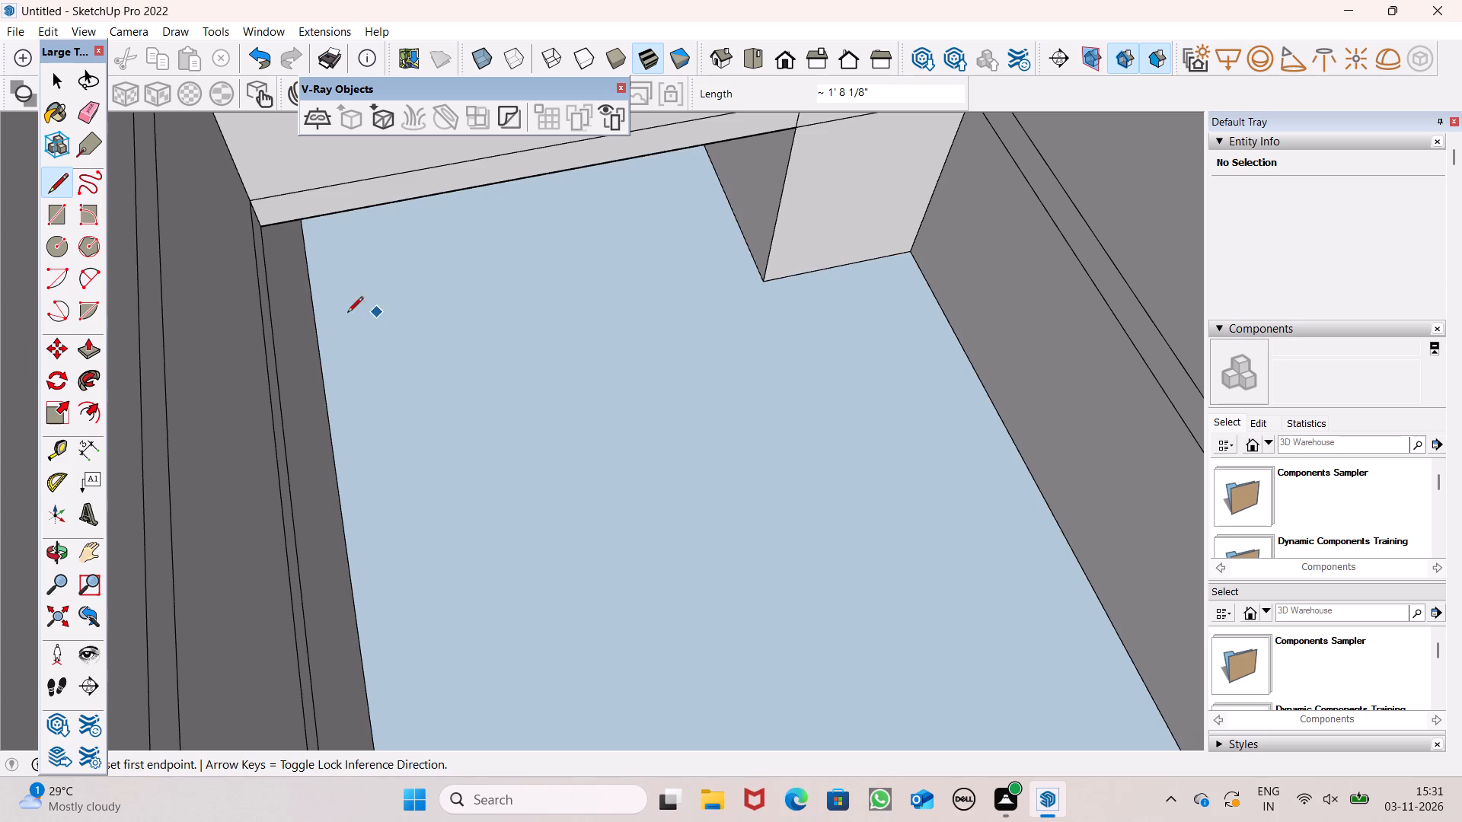
{"action": "left_click", "coordinate": [96, 348]}
{"action": "left_click", "coordinate": [637, 414]}
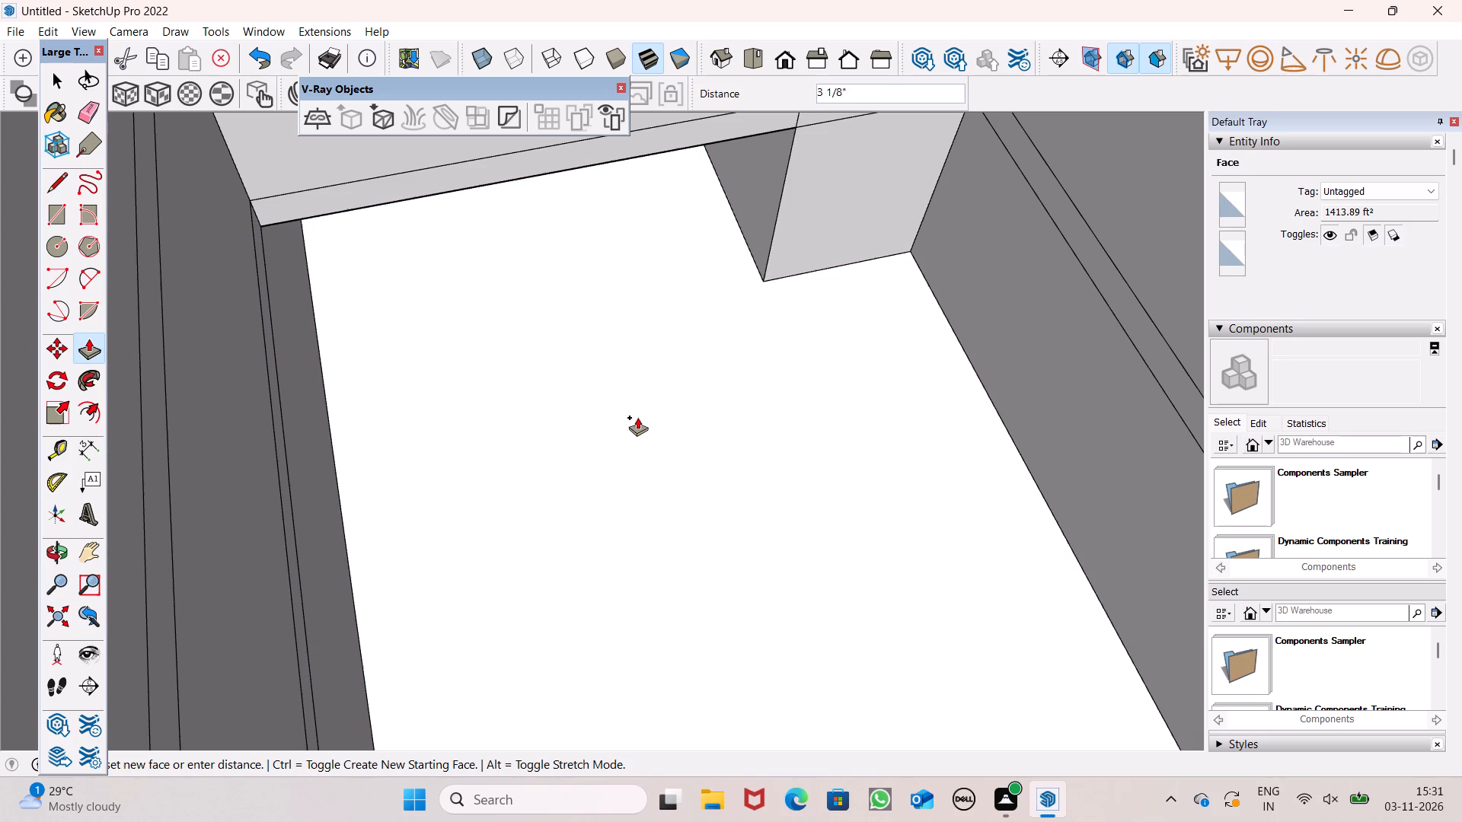
{"action": "key", "text": "6"}
{"action": "key", "text": "shift+quotedbl"}
{"action": "key", "text": "Return"}
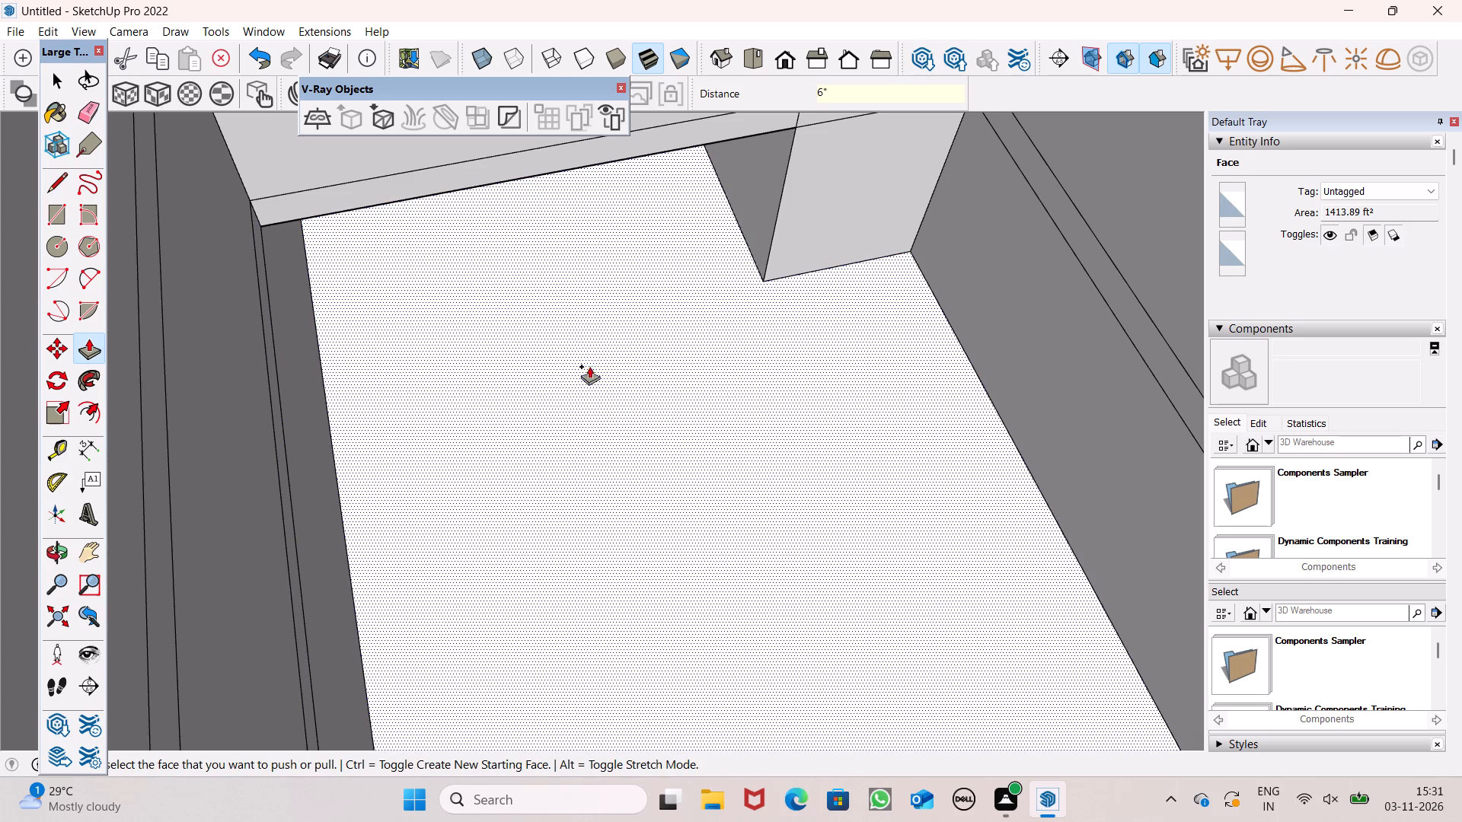
Trace 1' 7 3/4" of the seam's upper edge above the notch to close a full rectangular floor face, and Push/Pull it 6".
{"action": "left_click", "coordinate": [51, 193]}
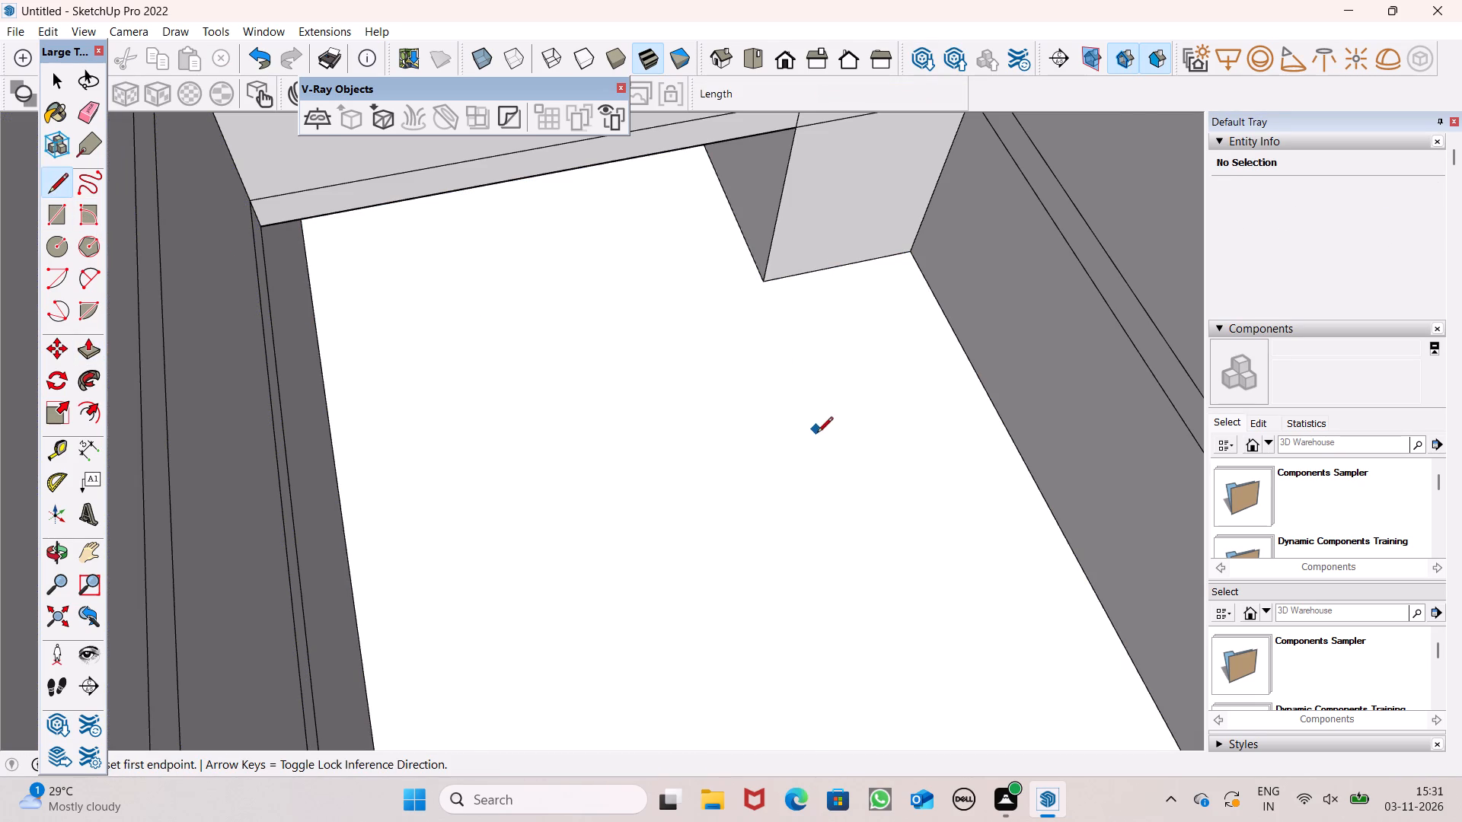
{"action": "scroll", "coordinate": [817, 434], "scroll_direction": "down", "scroll_amount": 3}
{"action": "scroll", "coordinate": [812, 225], "scroll_direction": "up", "scroll_amount": 4}
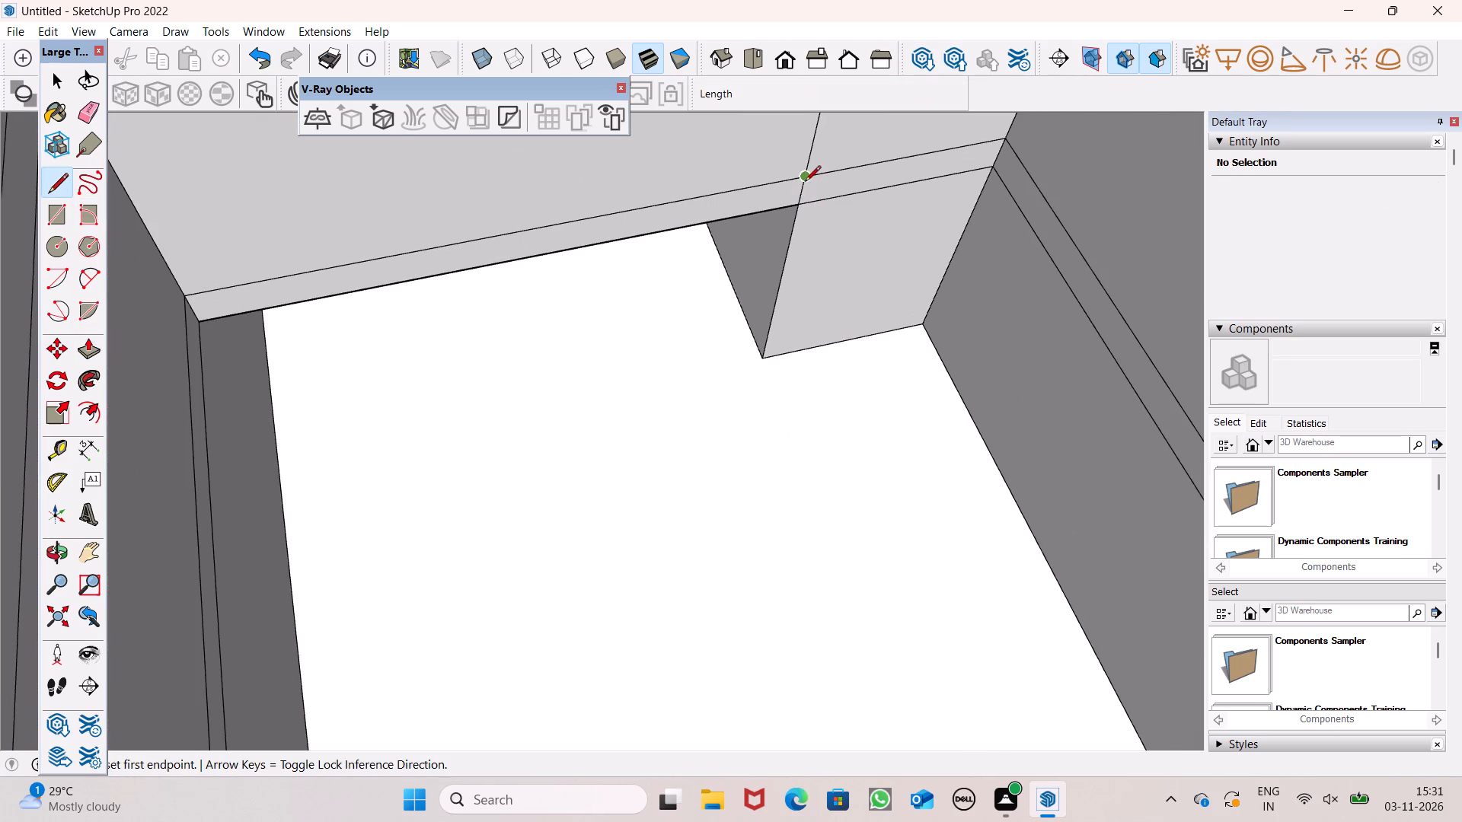
{"action": "left_click_drag", "start_coordinate": [806, 183], "coordinate": [825, 180]}
{"action": "left_click", "coordinate": [848, 175]}
{"action": "key", "text": "space"}
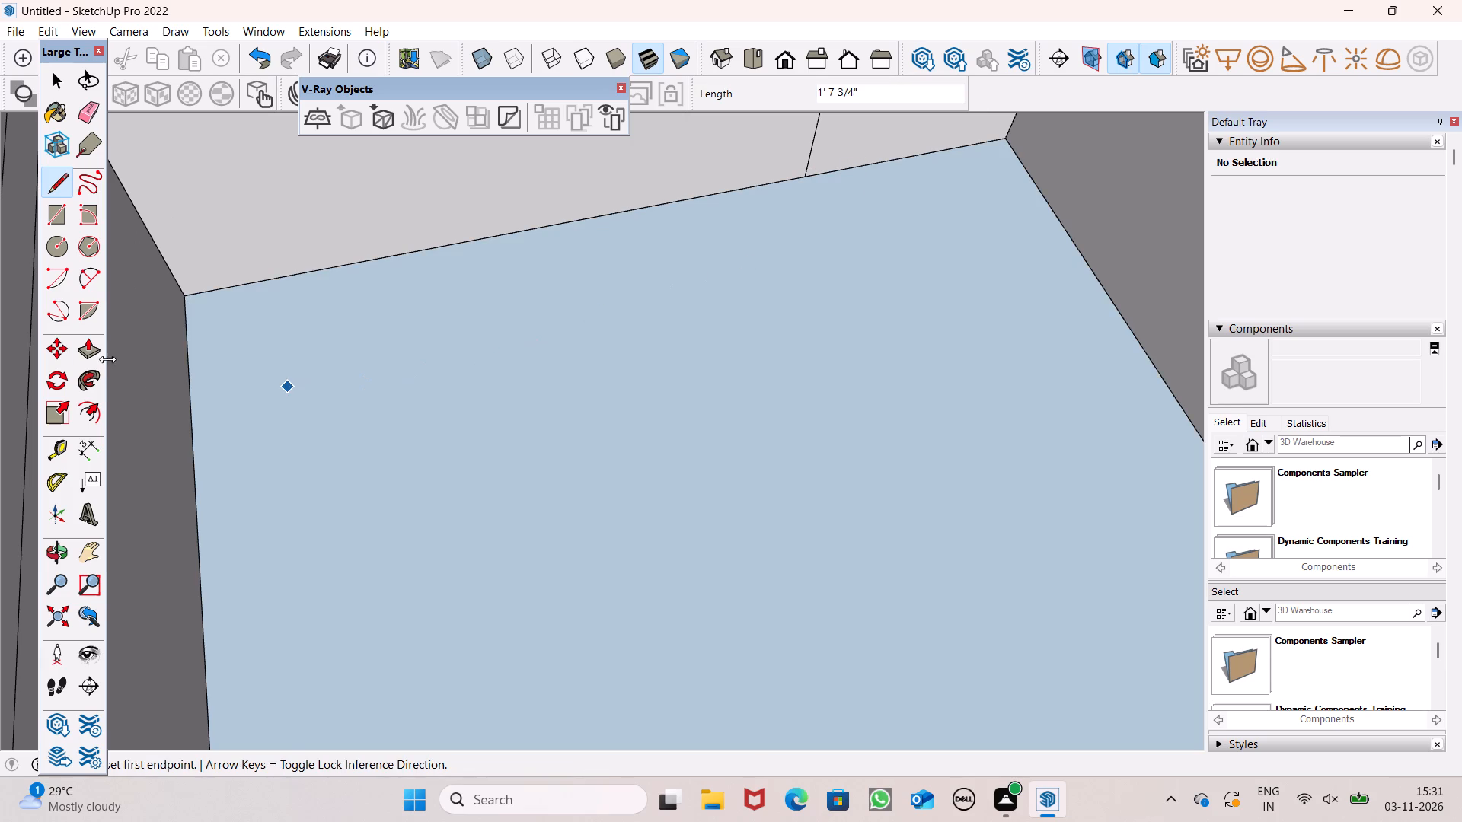
{"action": "left_click", "coordinate": [88, 358]}
{"action": "left_click_drag", "start_coordinate": [648, 404], "coordinate": [650, 414]}
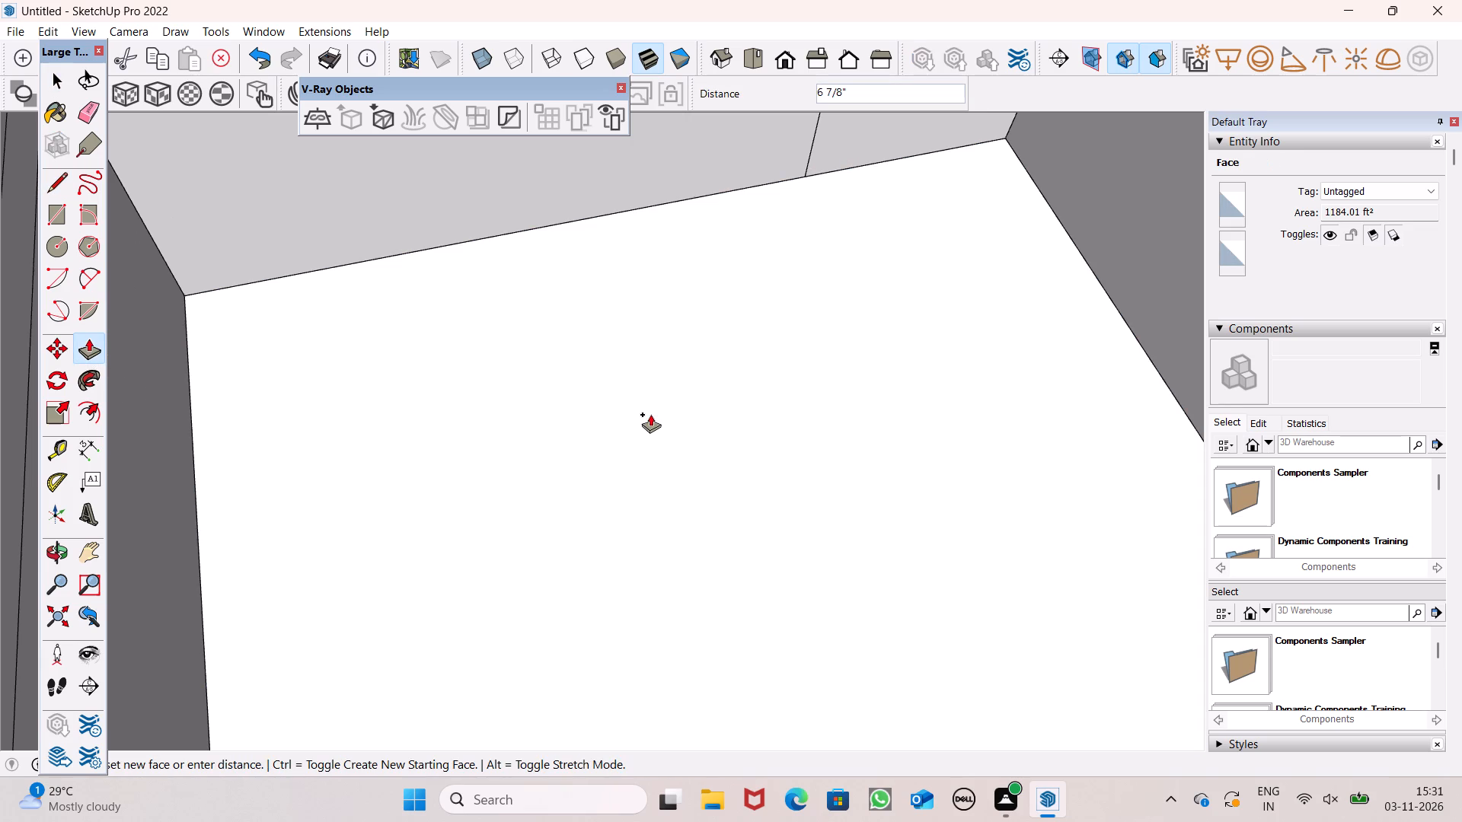
{"action": "left_click_drag", "start_coordinate": [650, 414], "coordinate": [651, 415]}
{"action": "type", "text": "6\""}
{"action": "key", "text": "Return"}
Erase the vertical edge segments dividing the inner end wall above the new floor slab, including those within the seam bands.
{"action": "scroll", "coordinate": [639, 397], "scroll_direction": "down", "scroll_amount": 12}
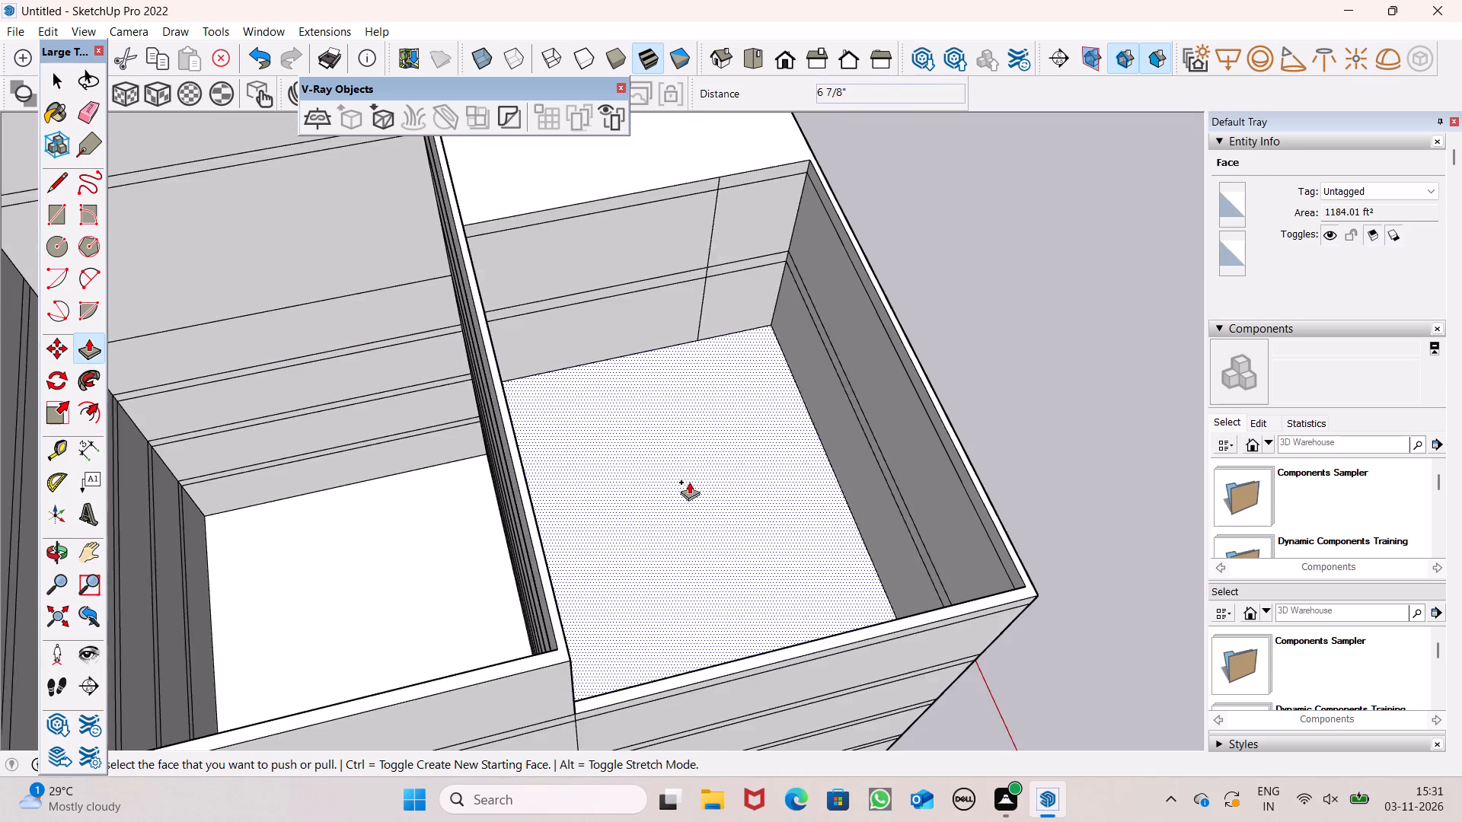
{"action": "middle_click_drag", "start_coordinate": [689, 482], "coordinate": [722, 425]}
{"action": "scroll", "coordinate": [505, 357], "scroll_direction": "down", "scroll_amount": 5}
{"action": "scroll", "coordinate": [582, 273], "scroll_direction": "up", "scroll_amount": 6}
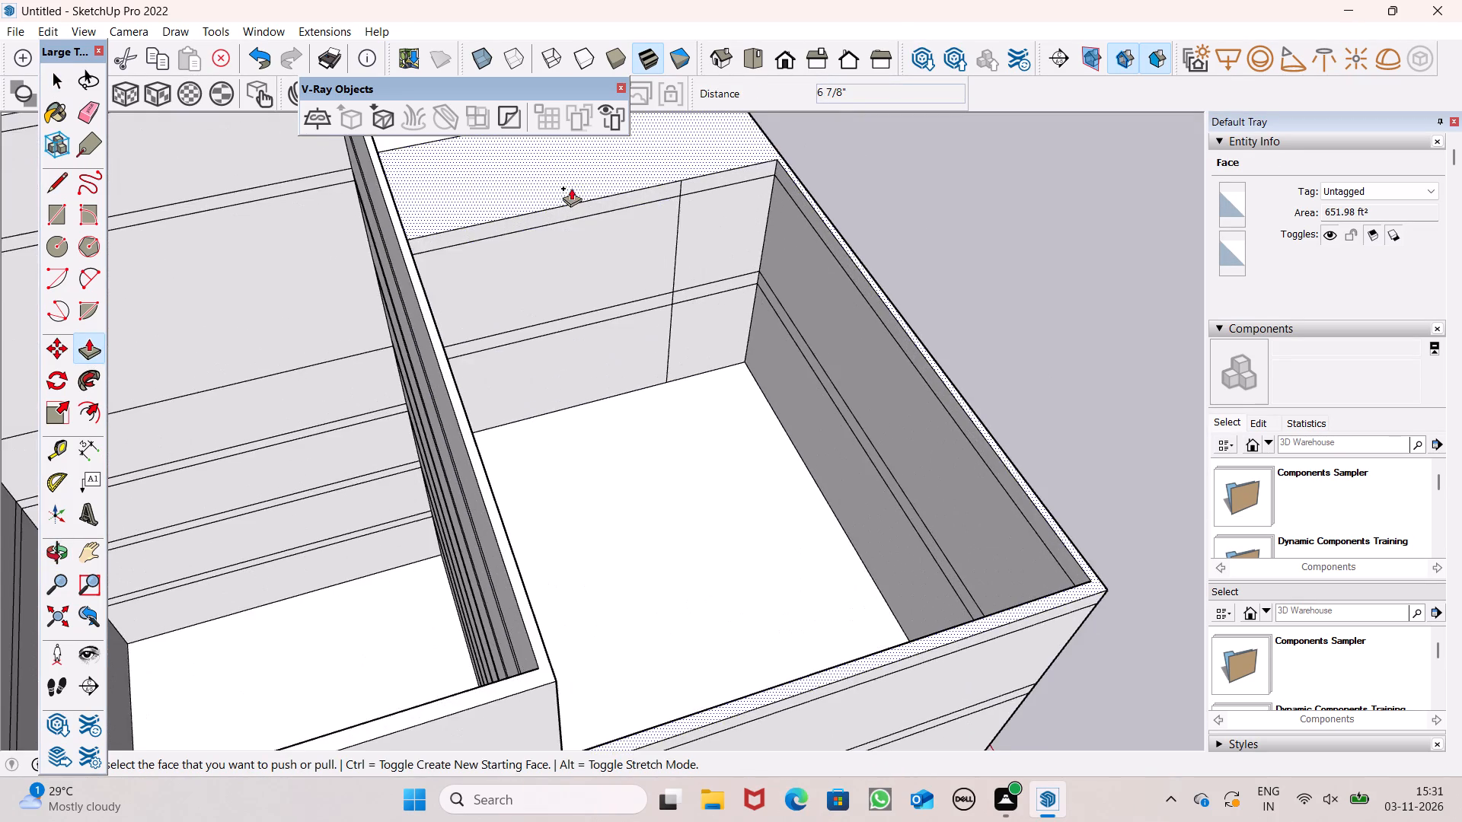
{"action": "middle_click_drag", "start_coordinate": [793, 403], "coordinate": [713, 404]}
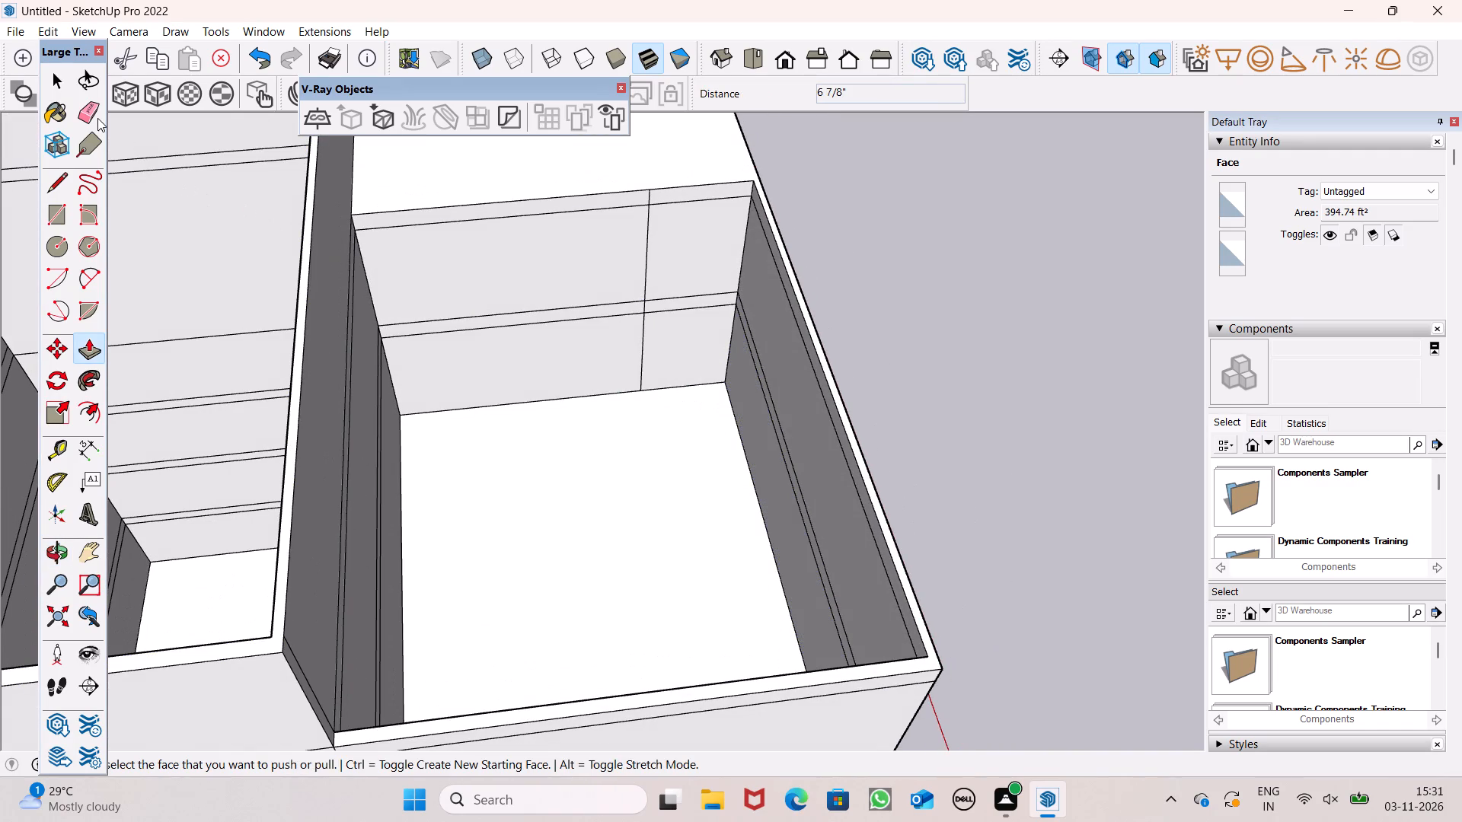
{"action": "left_click", "coordinate": [97, 118]}
{"action": "left_click_drag", "start_coordinate": [644, 253], "coordinate": [653, 250]}
{"action": "left_click_drag", "start_coordinate": [659, 321], "coordinate": [653, 336]}
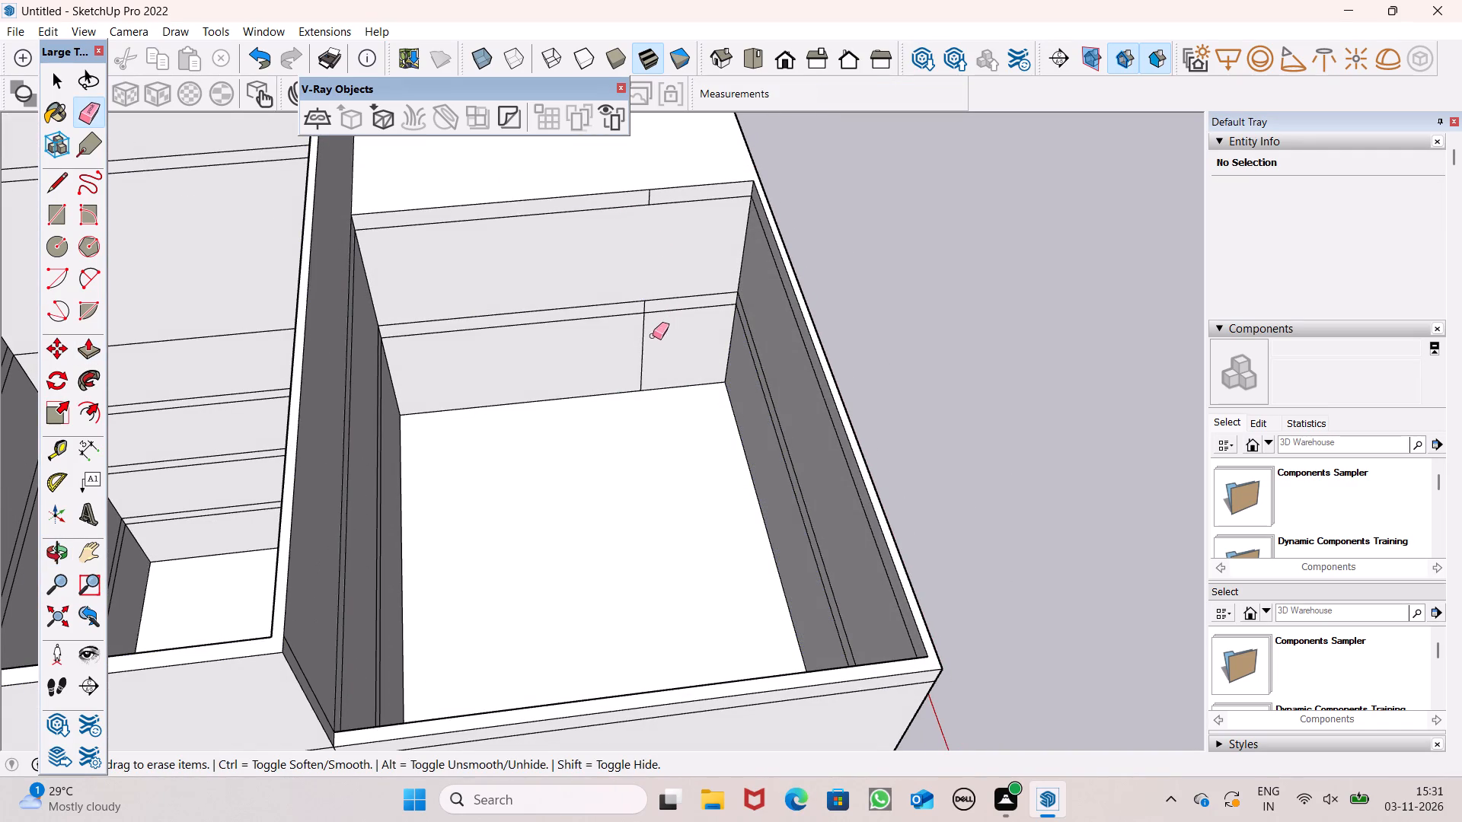
{"action": "left_click_drag", "start_coordinate": [653, 336], "coordinate": [642, 336]}
{"action": "left_click", "coordinate": [641, 338]}
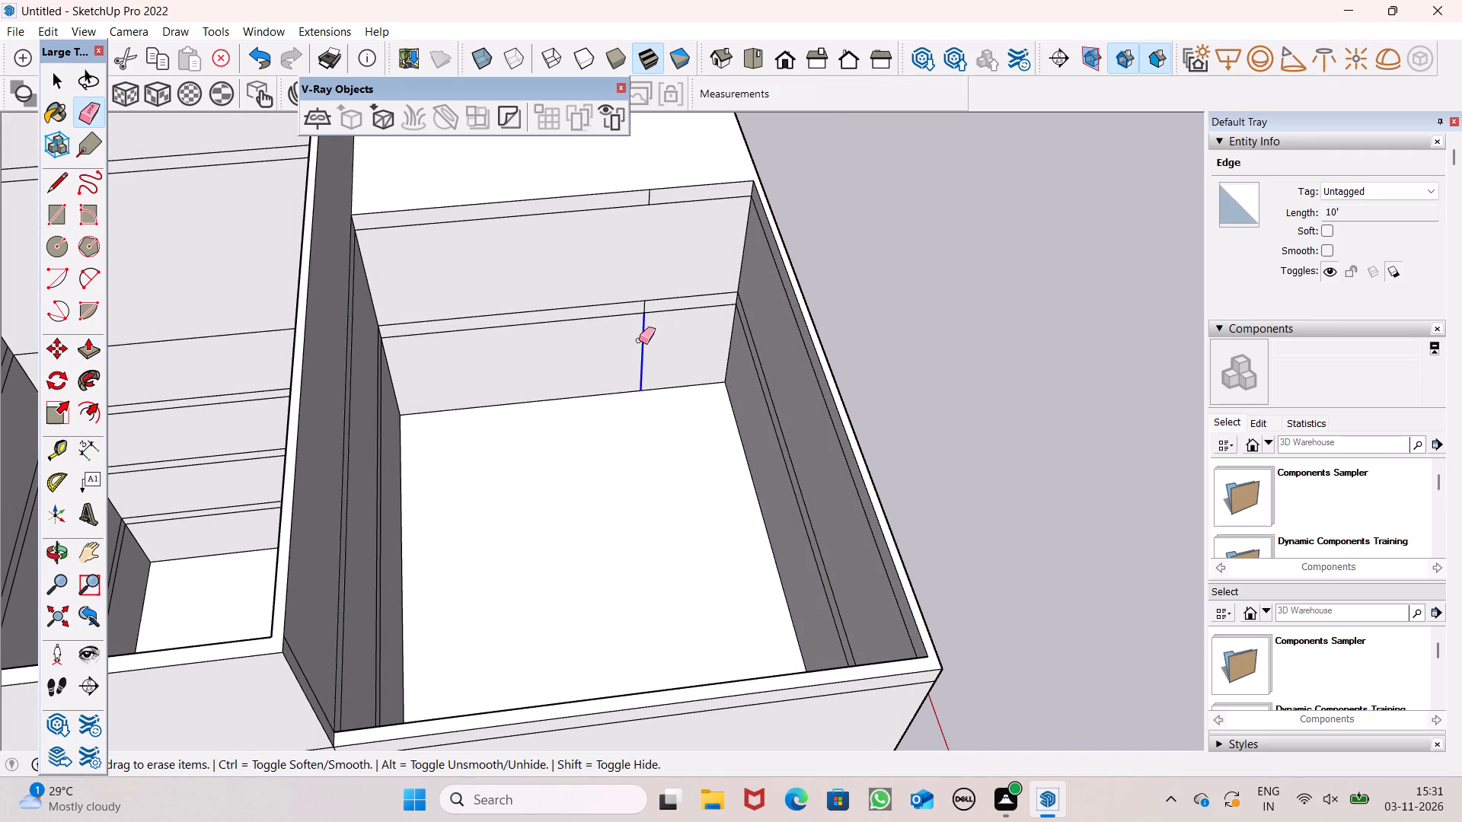
{"action": "scroll", "coordinate": [638, 303], "scroll_direction": "up", "scroll_amount": 6}
{"action": "left_click", "coordinate": [651, 313]}
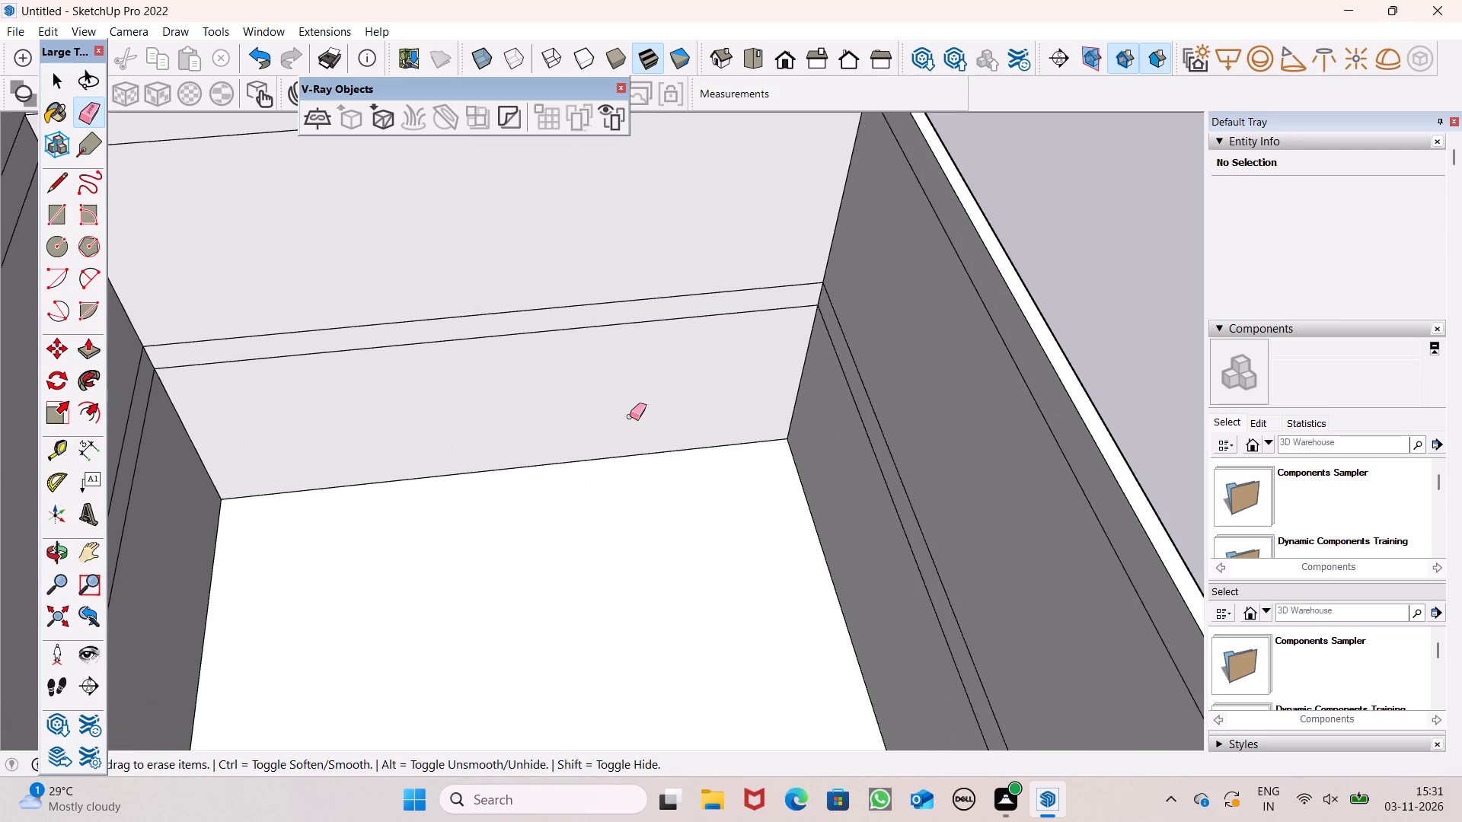
{"action": "scroll", "coordinate": [630, 420], "scroll_direction": "down", "scroll_amount": 2}
{"action": "scroll", "coordinate": [634, 212], "scroll_direction": "up", "scroll_amount": 3}
{"action": "left_click", "coordinate": [657, 151]}
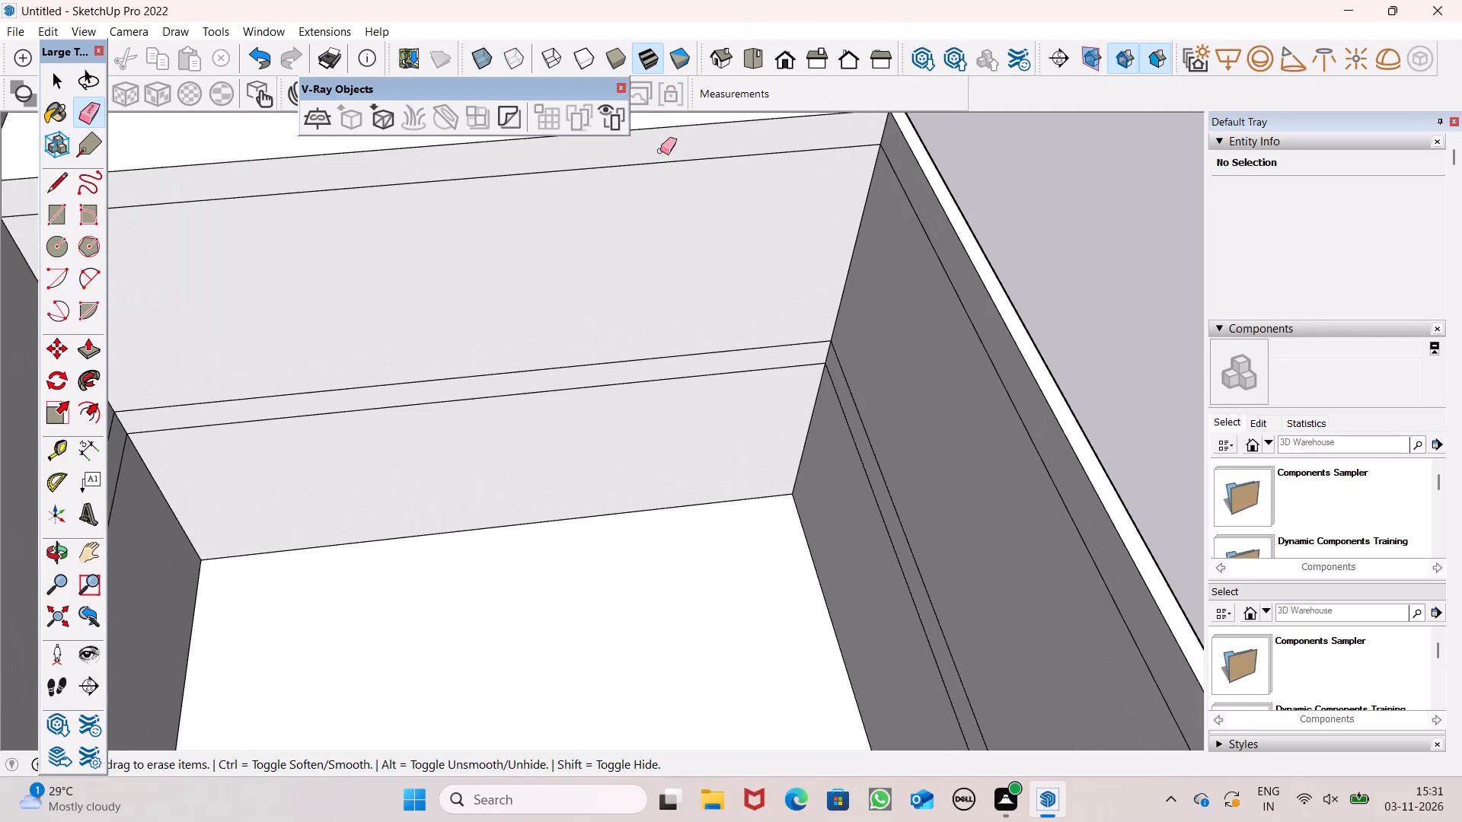
Trace 2' 1 9/16" of the next seam's upper edge on the cleaned end wall to close a floor face, and Push/Pull it 6".
{"action": "scroll", "coordinate": [645, 223], "scroll_direction": "down", "scroll_amount": 3}
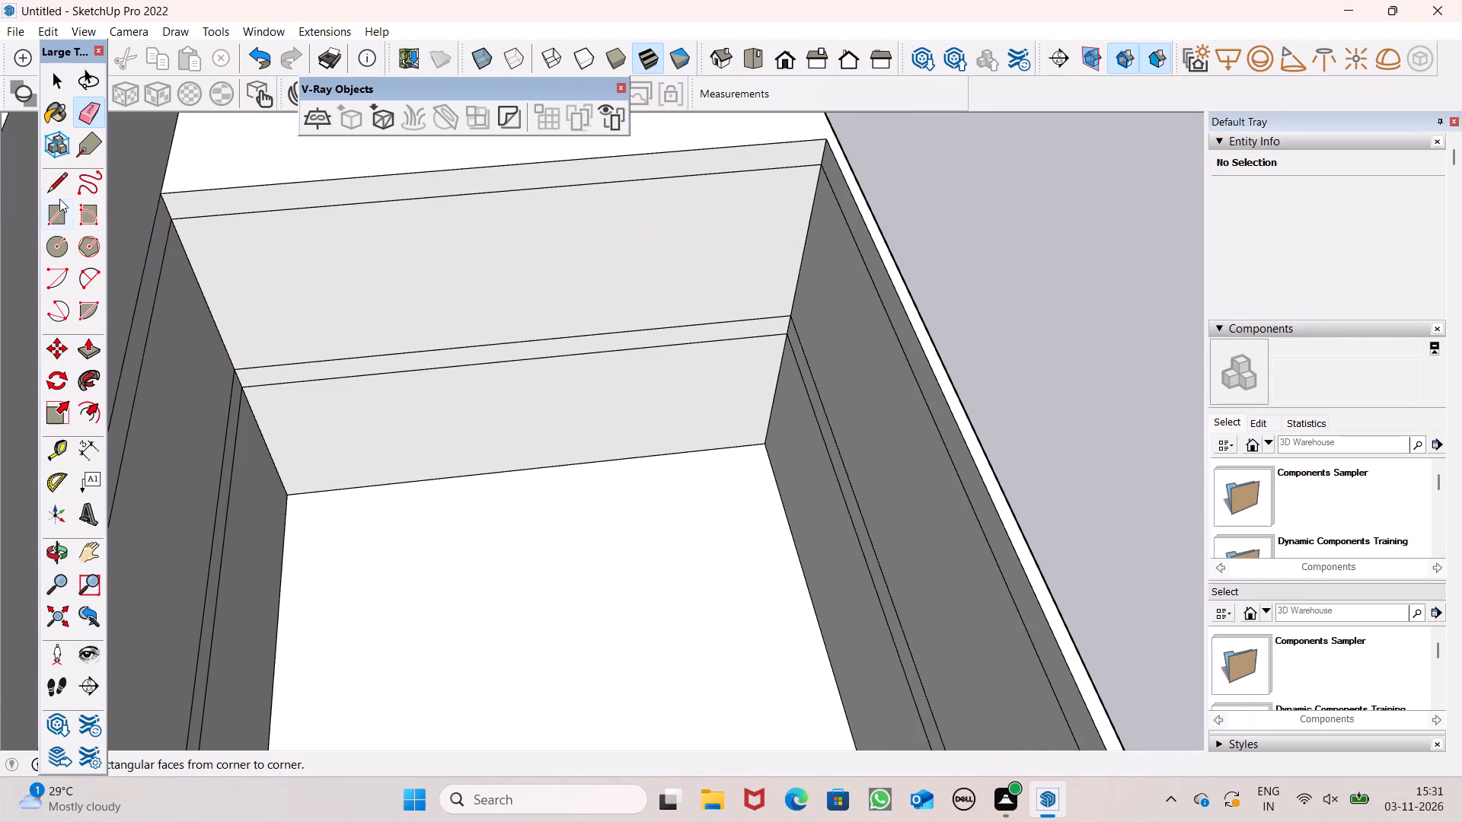
{"action": "left_click", "coordinate": [56, 186]}
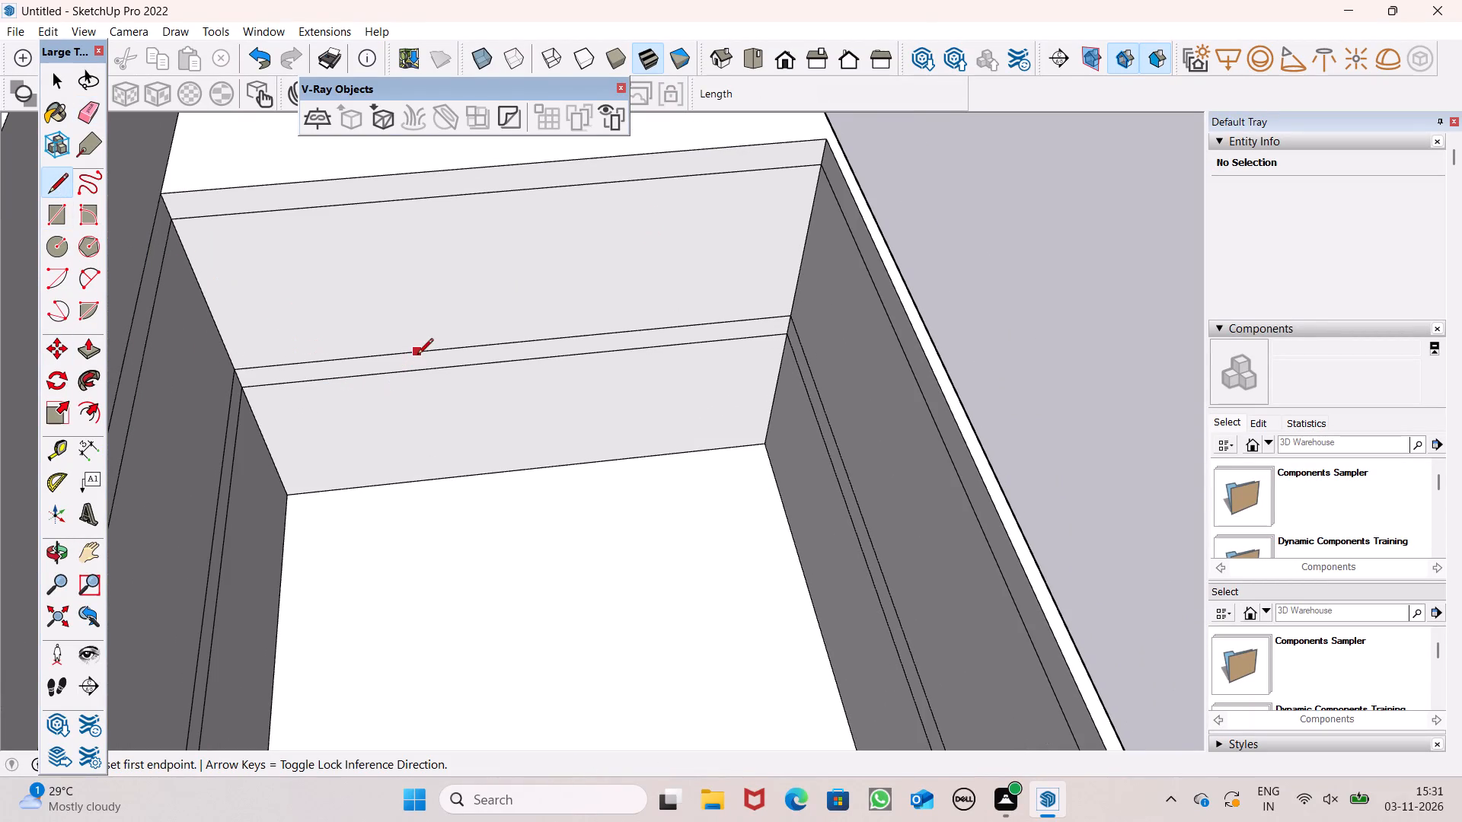
{"action": "left_click", "coordinate": [417, 355]}
{"action": "left_click", "coordinate": [458, 355]}
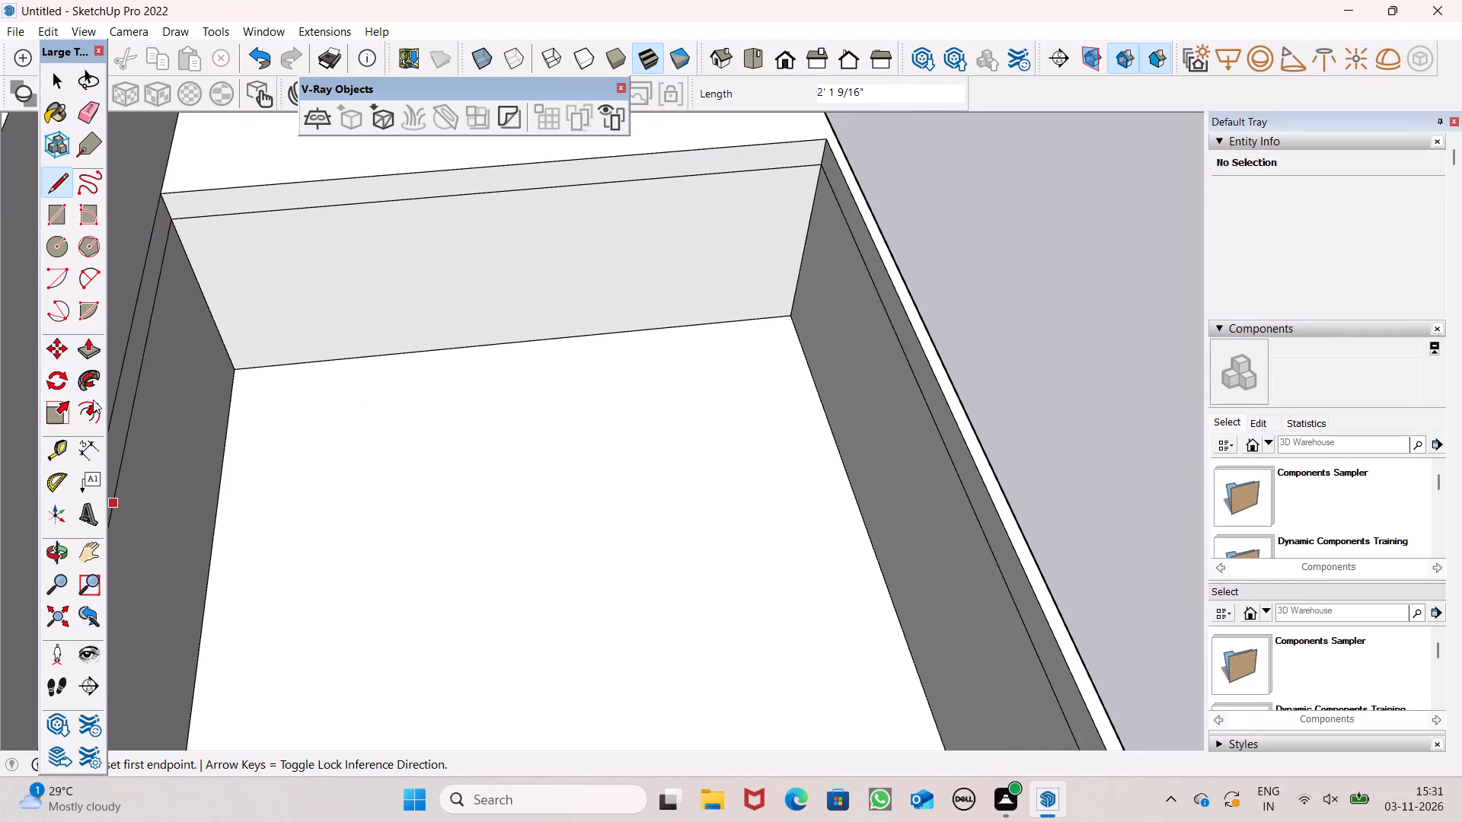
{"action": "left_click", "coordinate": [93, 355]}
{"action": "left_click_drag", "start_coordinate": [356, 438], "coordinate": [356, 444]}
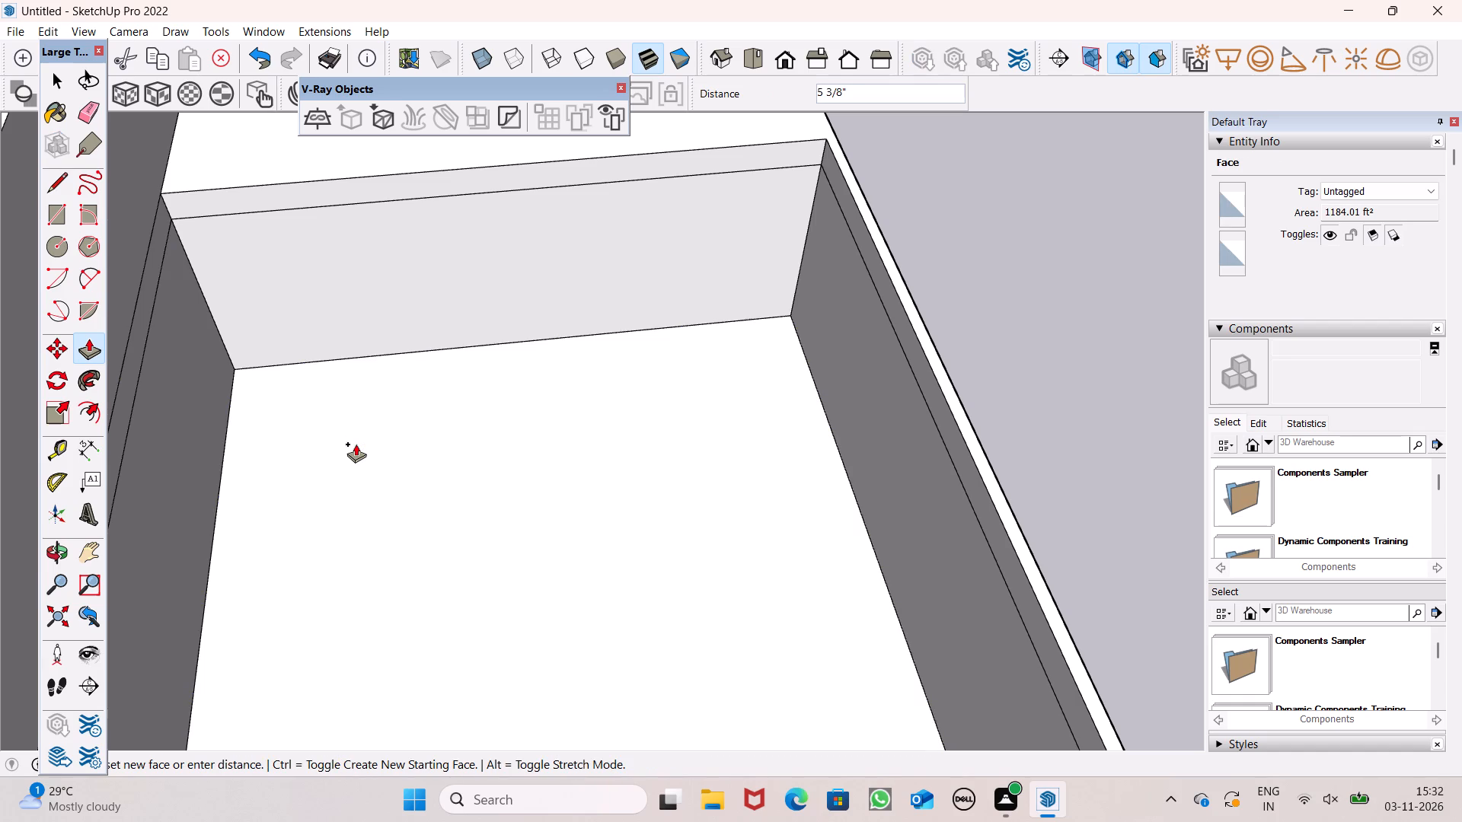
{"action": "left_click_drag", "start_coordinate": [356, 444], "coordinate": [356, 444]}
{"action": "type", "text": "6\""}
{"action": "key", "text": "Return"}
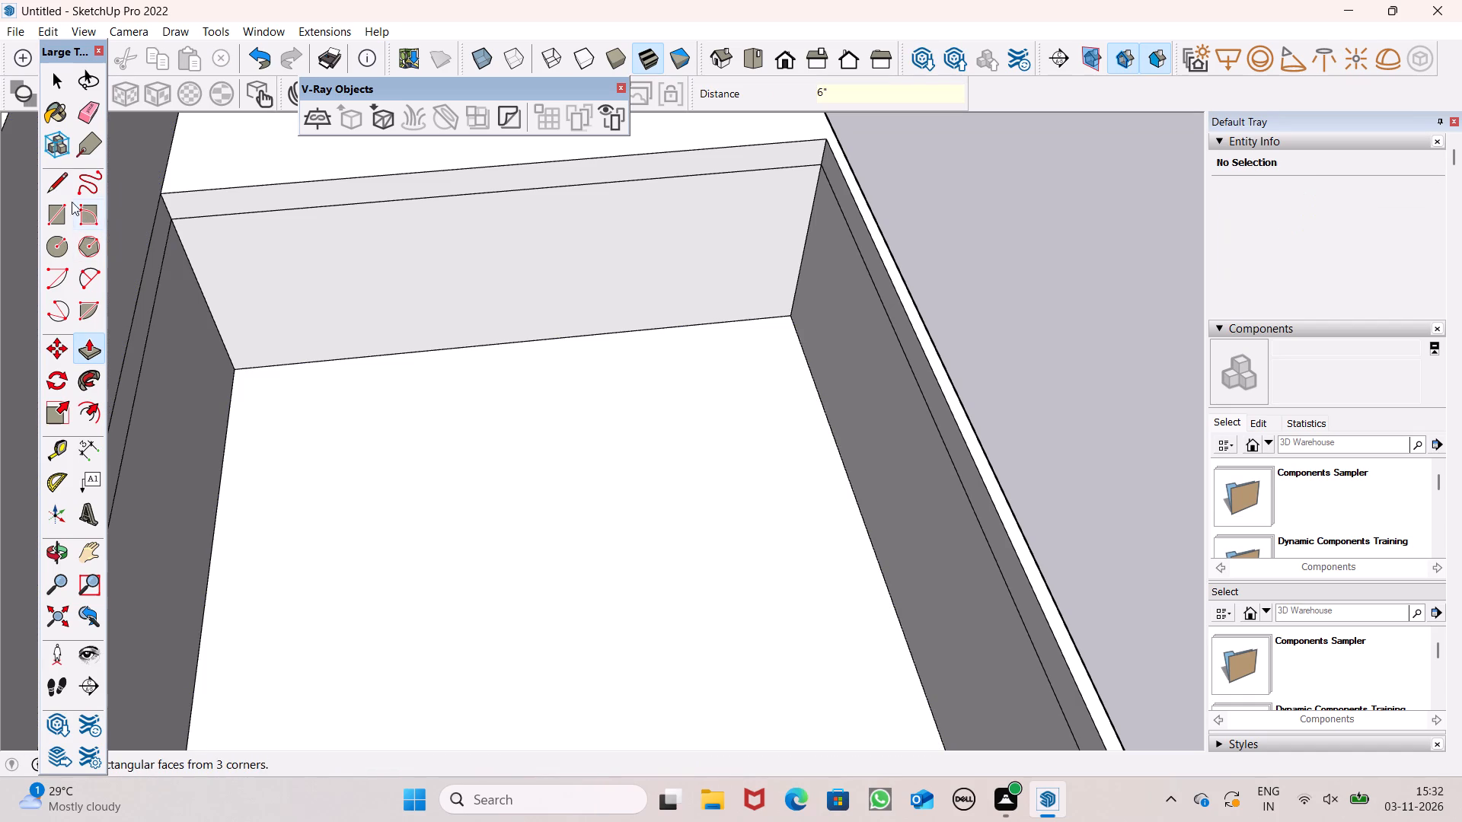
Draw a 9 1/4" line along the topmost inner edge of the end wall, closing the roof-level face over the smaller shaft.
{"action": "left_click", "coordinate": [49, 187]}
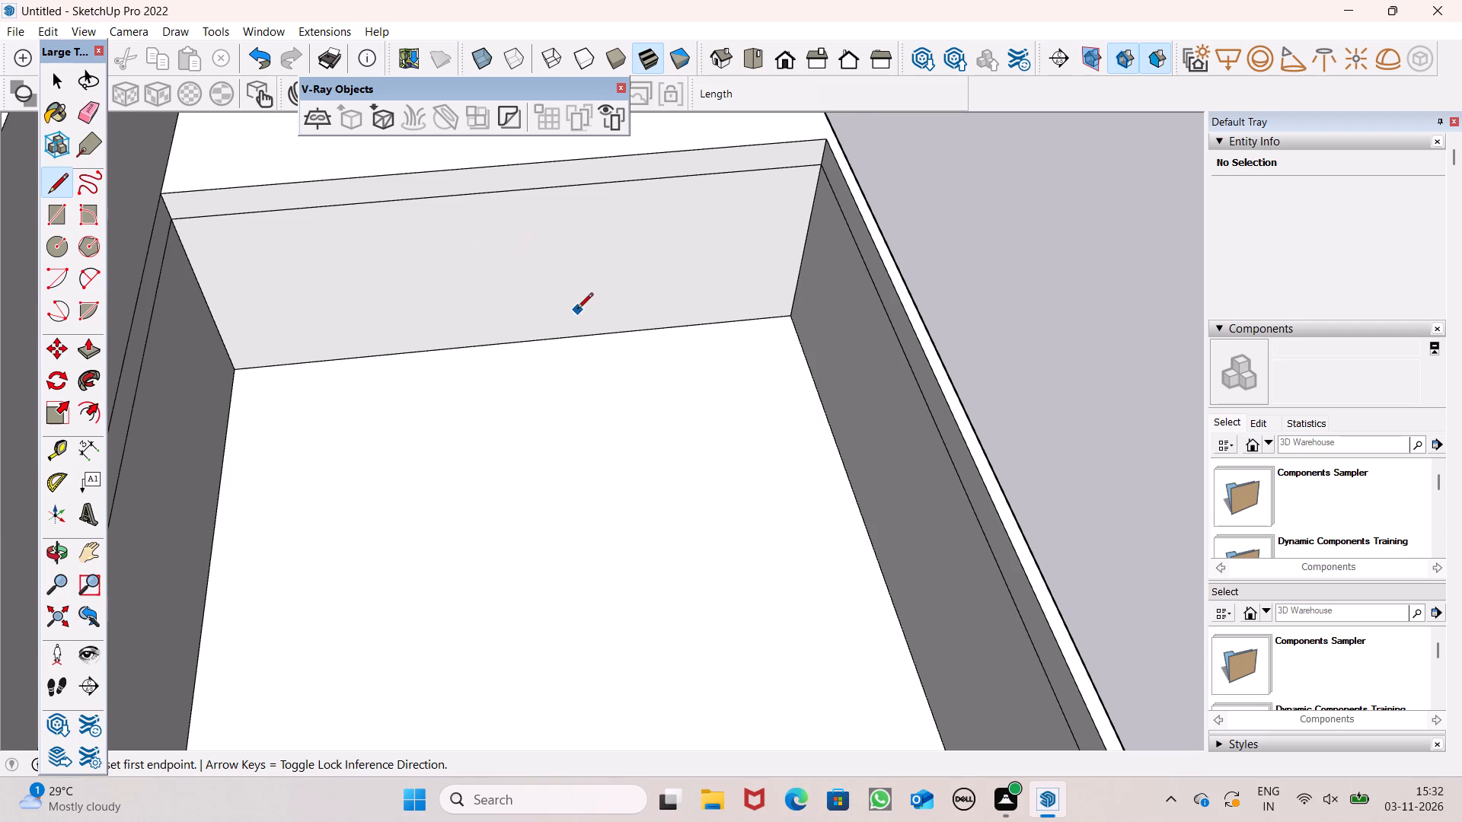
{"action": "scroll", "coordinate": [577, 310], "scroll_direction": "down", "scroll_amount": 4}
{"action": "scroll", "coordinate": [467, 289], "scroll_direction": "up", "scroll_amount": 4}
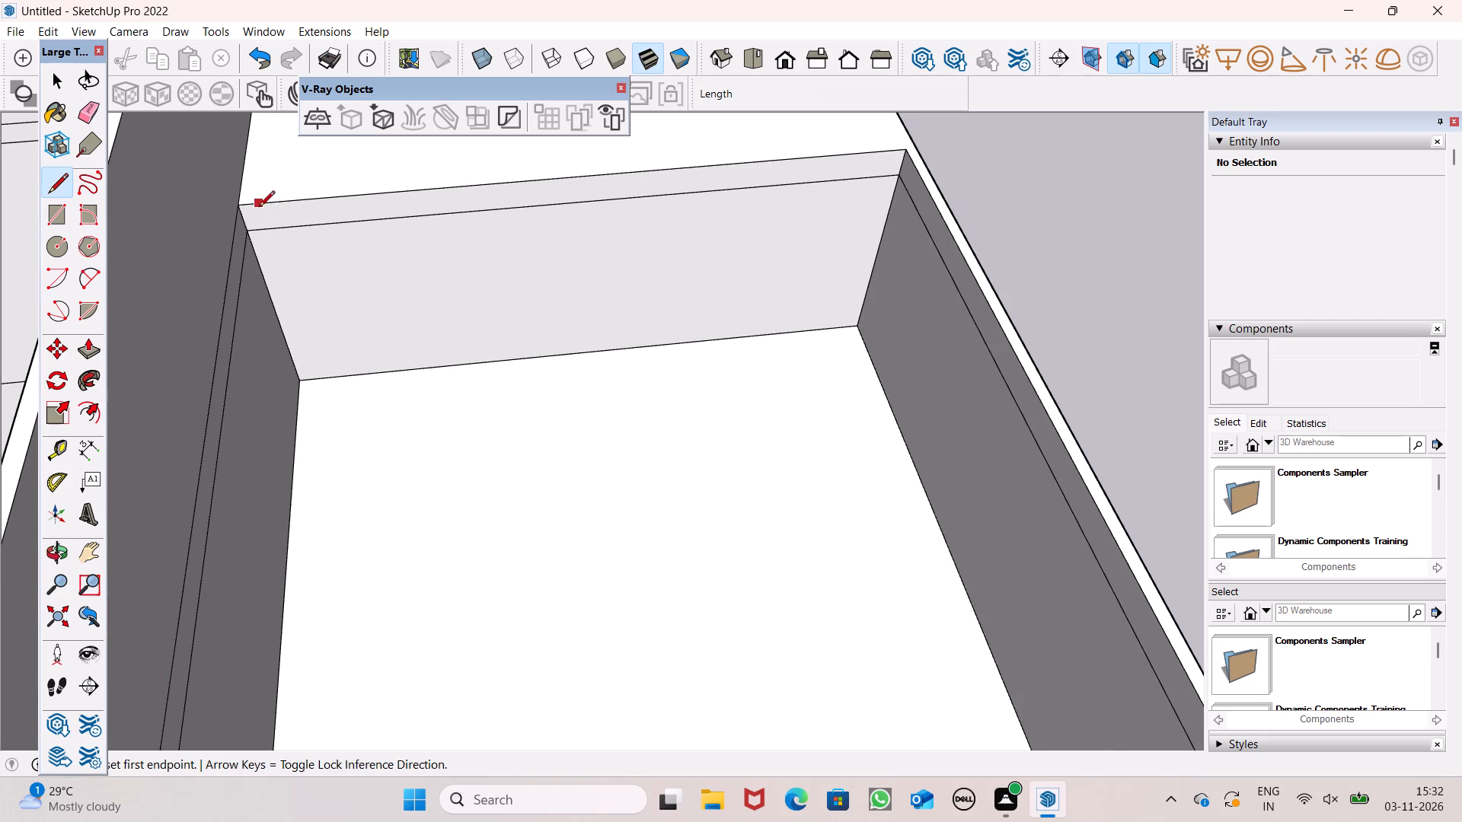
{"action": "left_click", "coordinate": [258, 206]}
{"action": "left_click", "coordinate": [276, 206]}
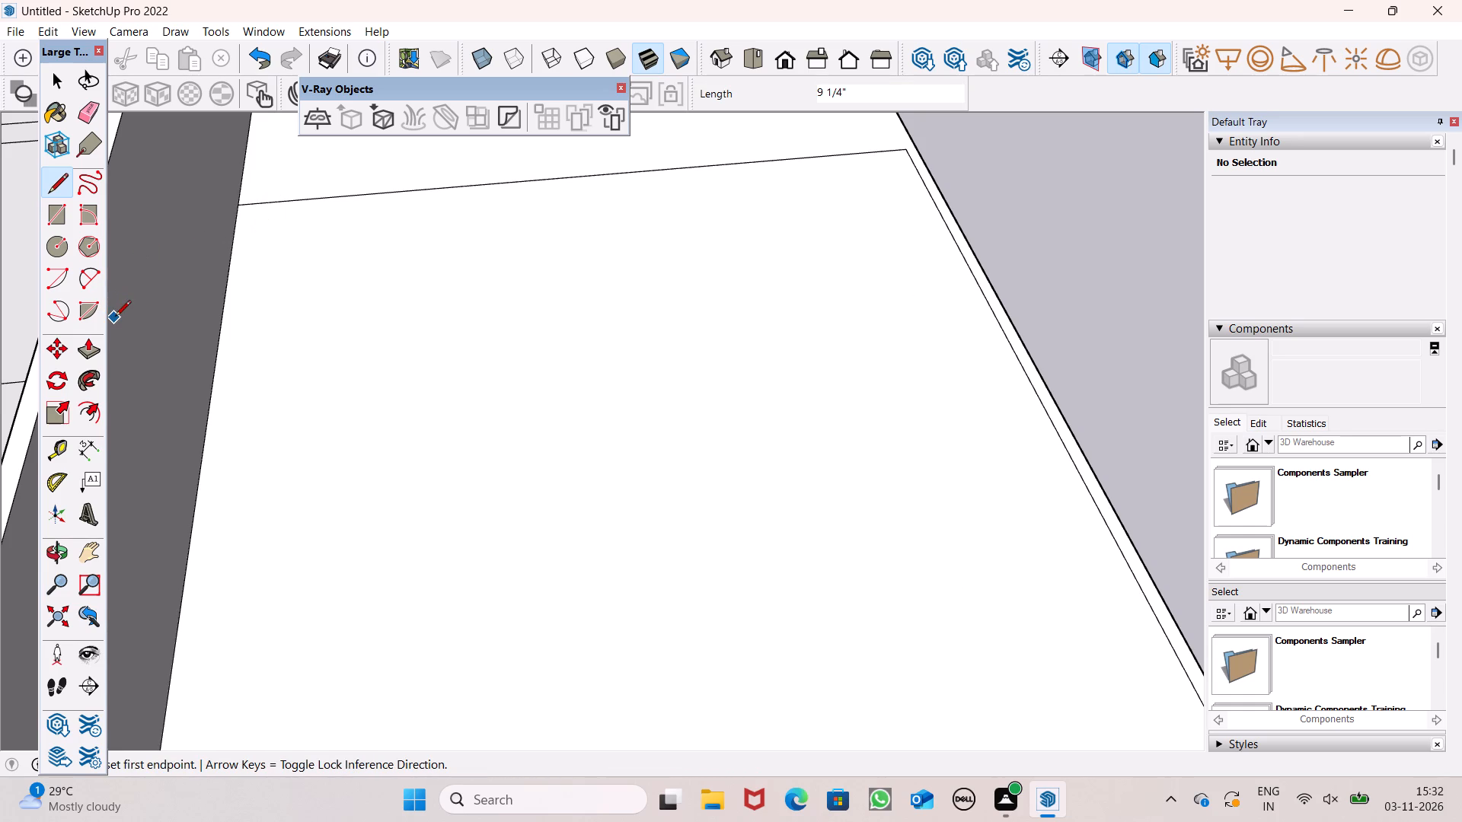
Push/Pull the roof-level face over the smaller shaft by 6".
{"action": "left_click", "coordinate": [85, 352]}
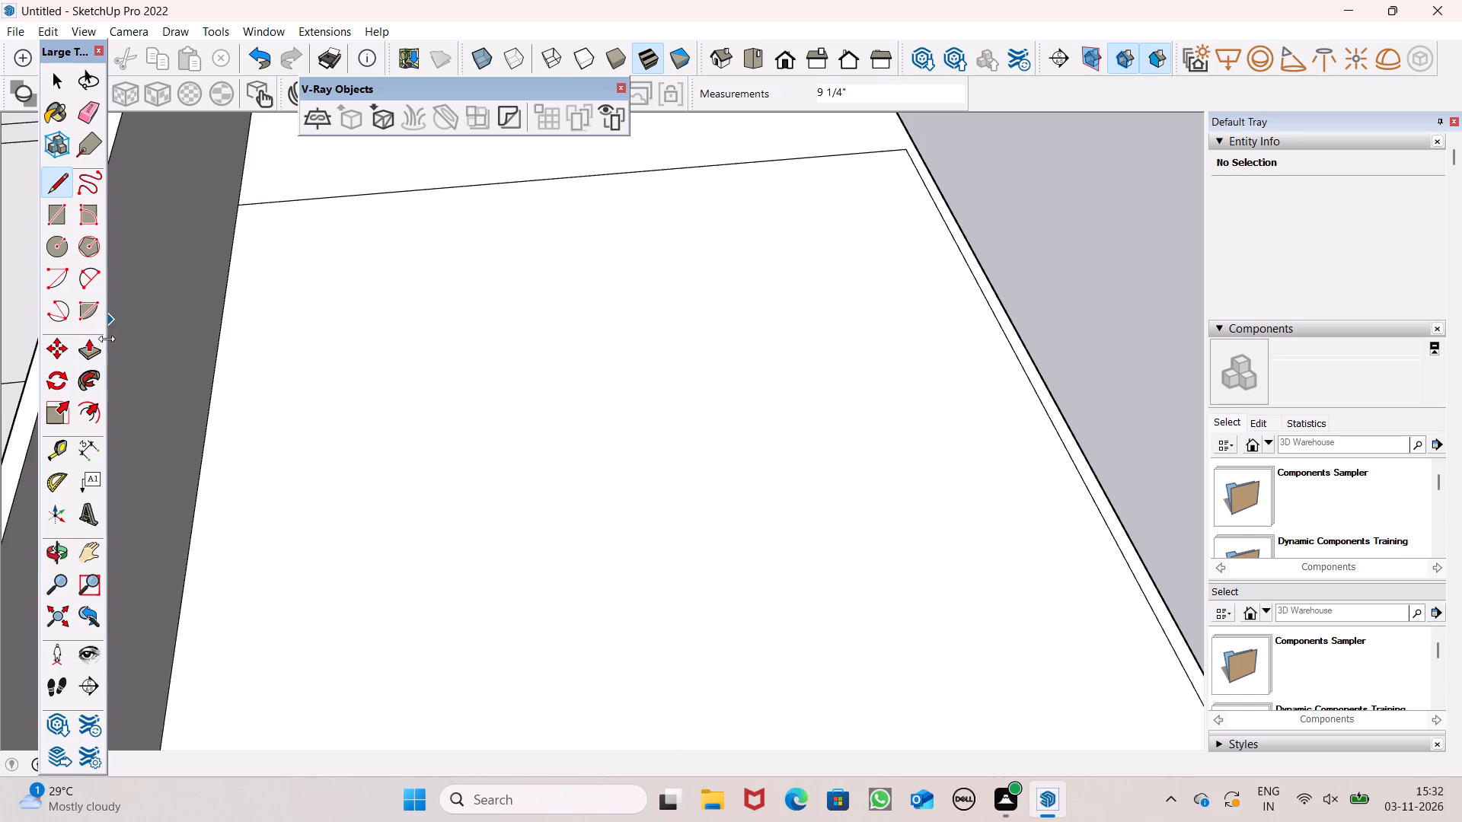
{"action": "left_click_drag", "start_coordinate": [565, 326], "coordinate": [569, 335]}
{"action": "type", "text": "6\""}
{"action": "key", "text": "Return"}
{"action": "scroll", "coordinate": [532, 321], "scroll_direction": "down", "scroll_amount": 5}
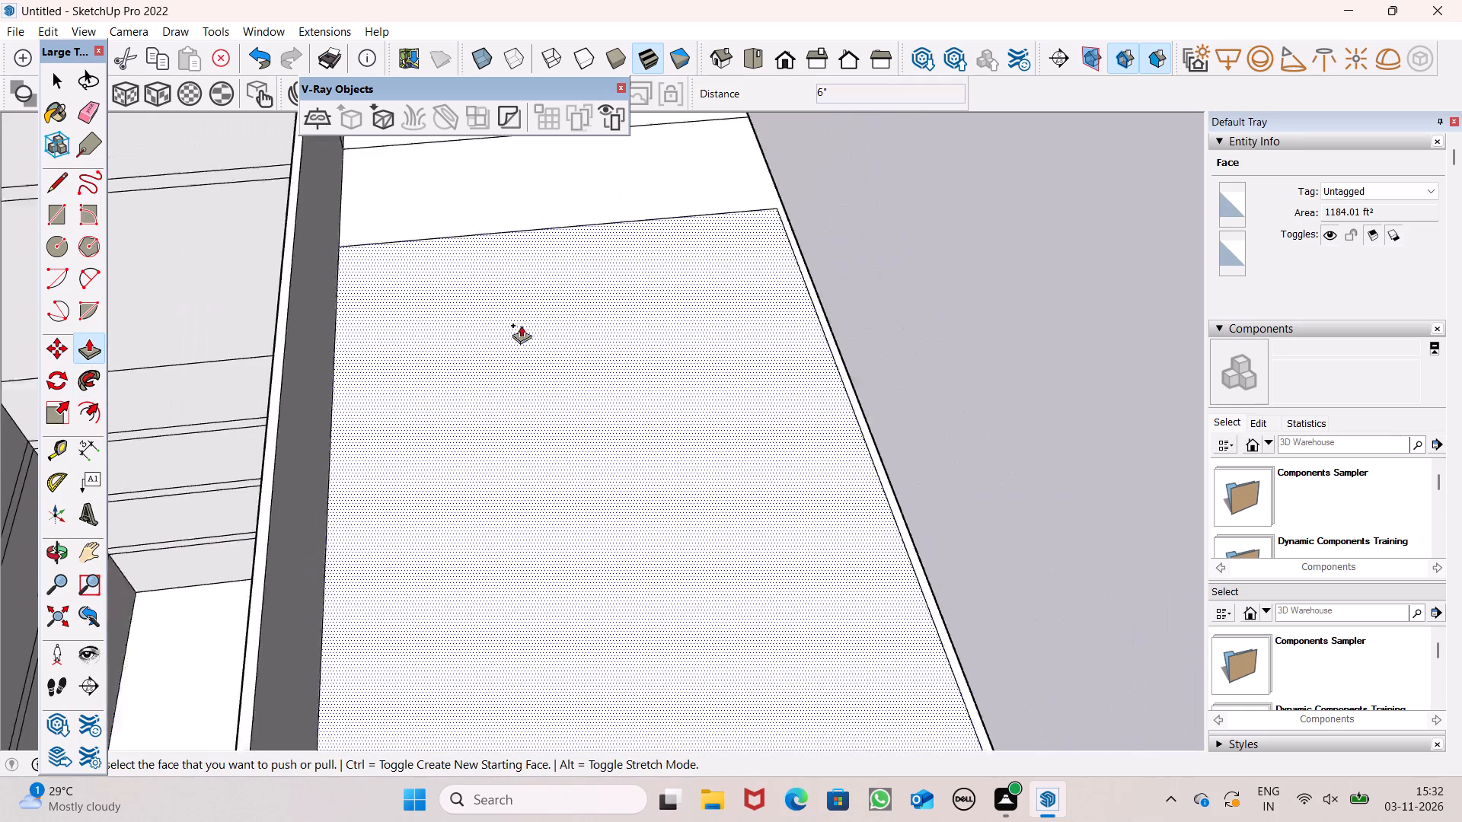
{"action": "scroll", "coordinate": [521, 325], "scroll_direction": "down", "scroll_amount": 2}
{"action": "middle_click_drag", "start_coordinate": [713, 329], "coordinate": [442, 301]}
{"action": "key", "text": "space"}
Erase the short seam lines crossing the tops of the two upper projecting slabs above the column.
{"action": "scroll", "coordinate": [801, 317], "scroll_direction": "down", "scroll_amount": 3}
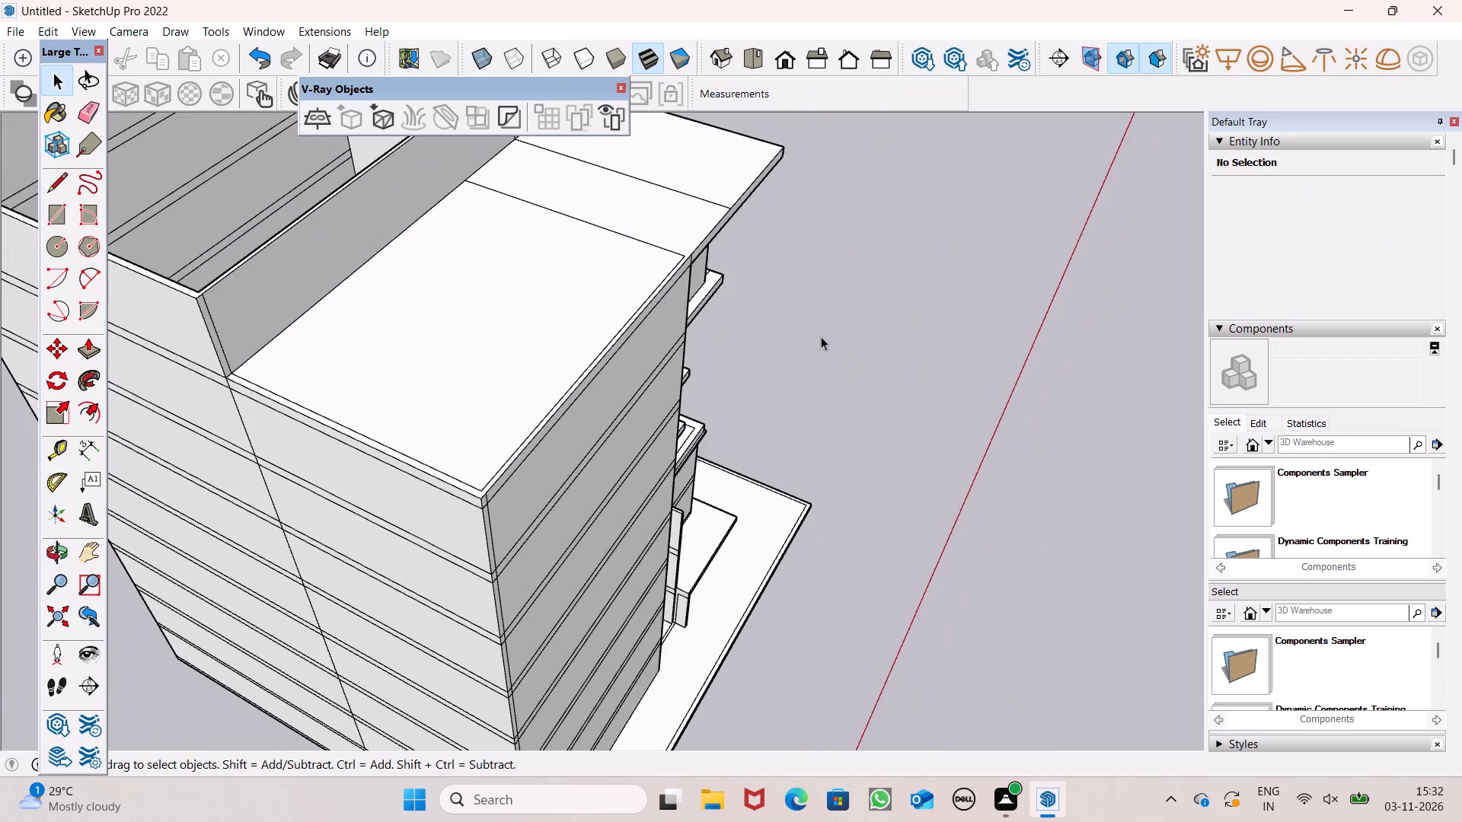
{"action": "middle_click_drag", "start_coordinate": [828, 358], "coordinate": [174, 288]}
{"action": "scroll", "coordinate": [174, 288], "scroll_direction": "up", "scroll_amount": 1}
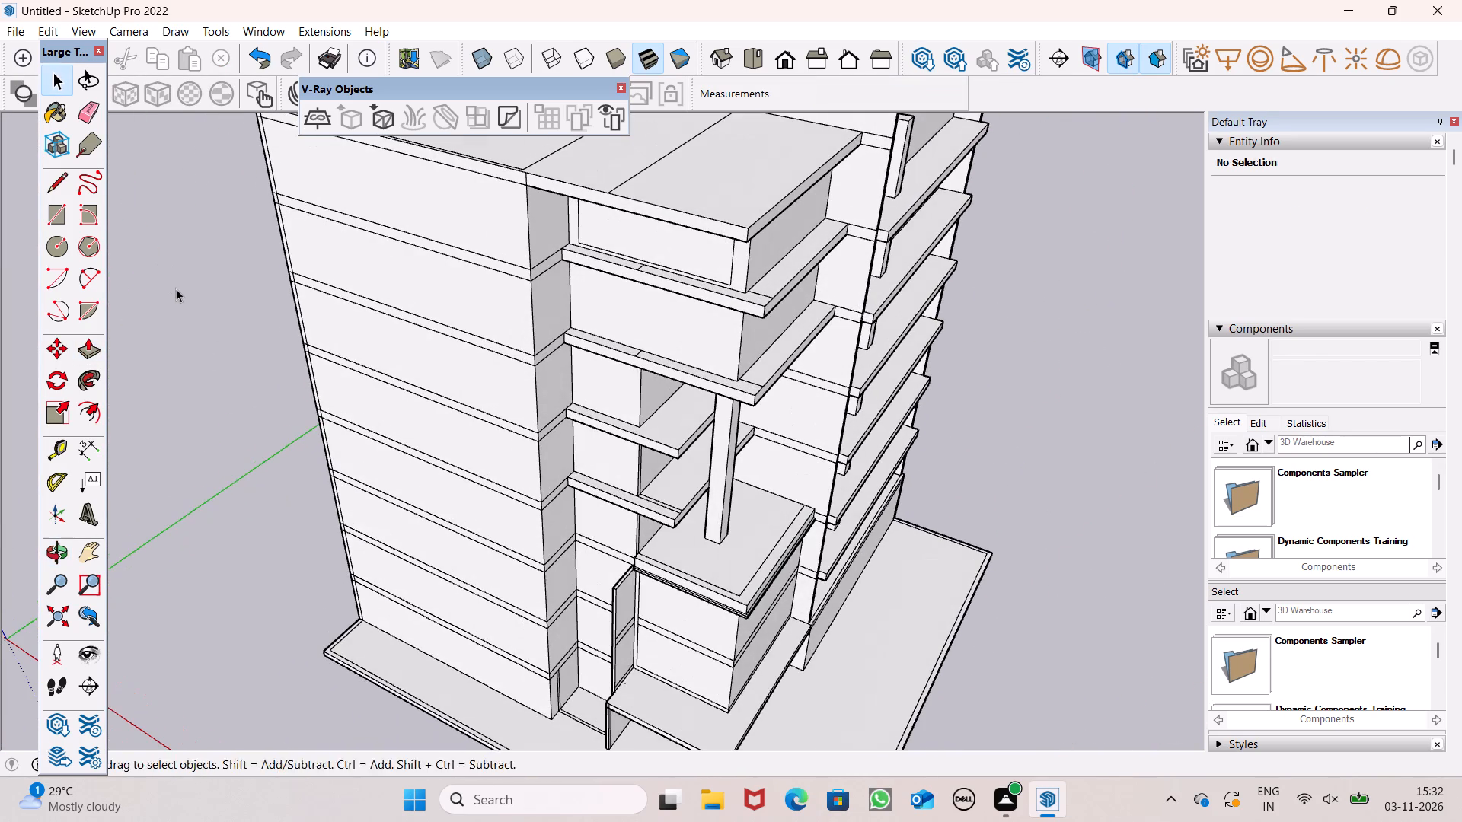
{"action": "left_click", "coordinate": [86, 115]}
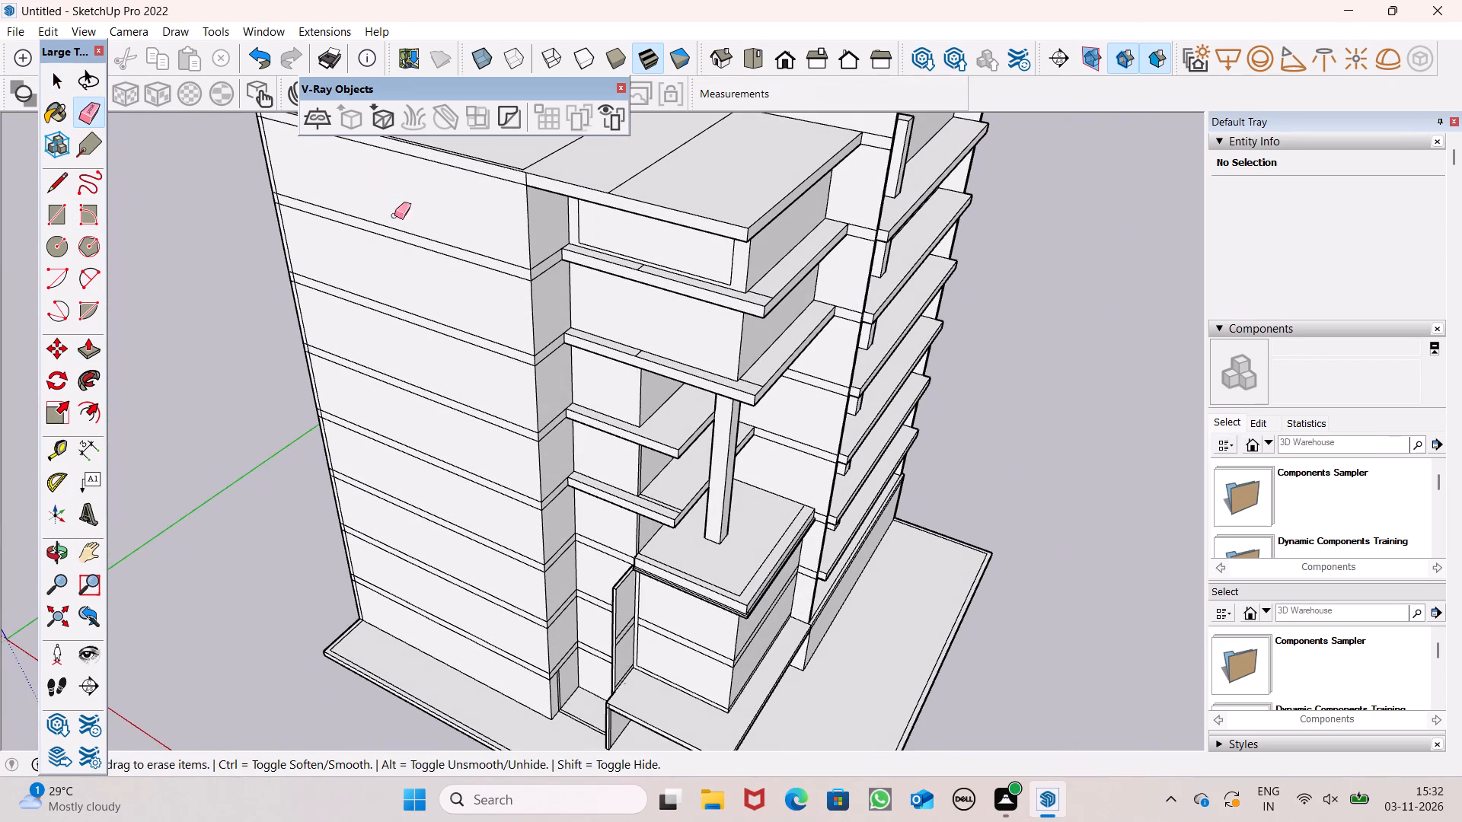
{"action": "scroll", "coordinate": [603, 290], "scroll_direction": "up", "scroll_amount": 7}
{"action": "scroll", "coordinate": [647, 234], "scroll_direction": "up", "scroll_amount": 4}
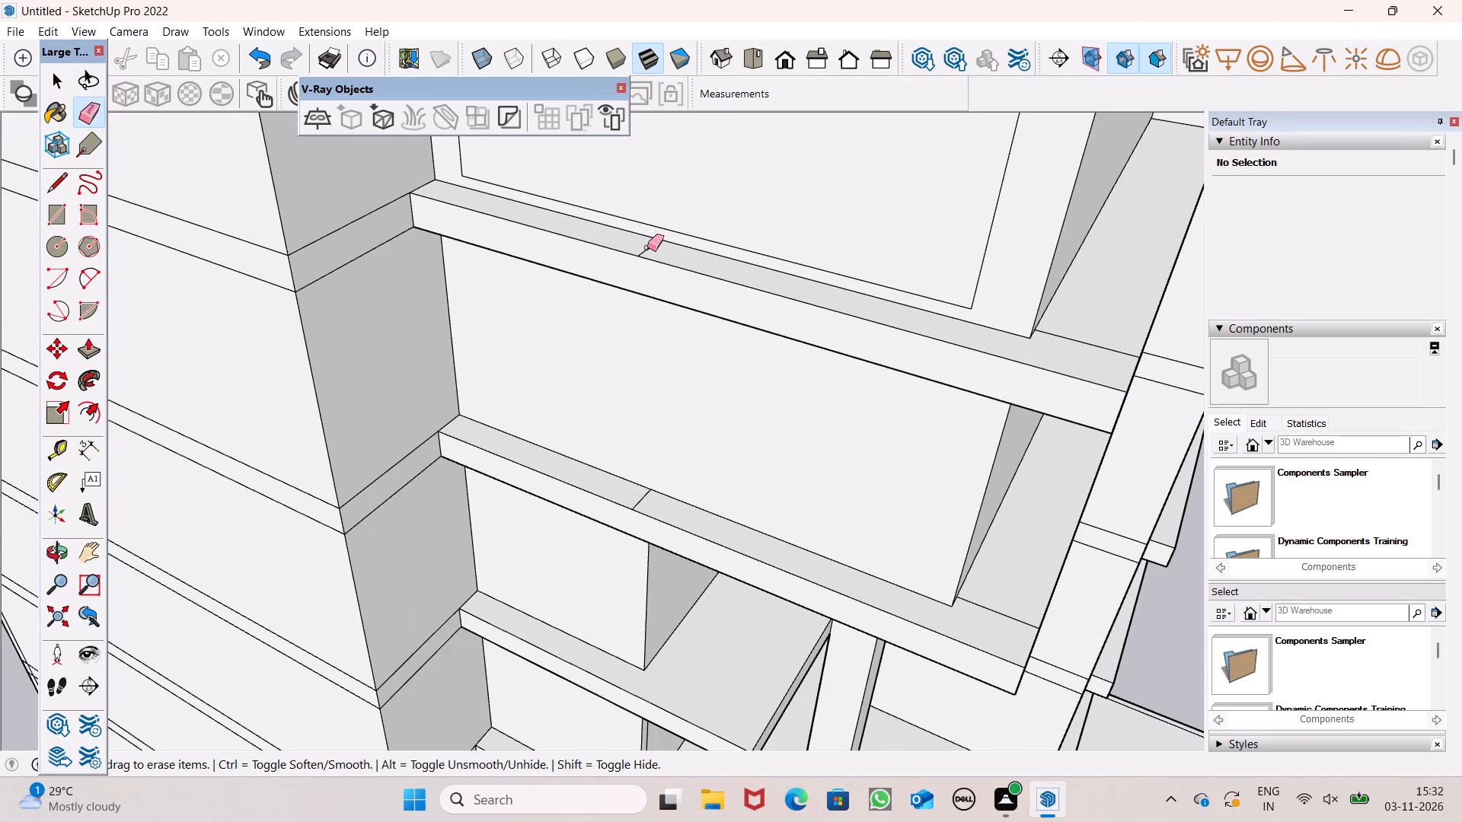
{"action": "scroll", "coordinate": [648, 247], "scroll_direction": "up", "scroll_amount": 5}
{"action": "left_click", "coordinate": [648, 247]}
{"action": "scroll", "coordinate": [650, 214], "scroll_direction": "down", "scroll_amount": 5}
{"action": "middle_click_drag", "start_coordinate": [663, 277], "coordinate": [668, 180]}
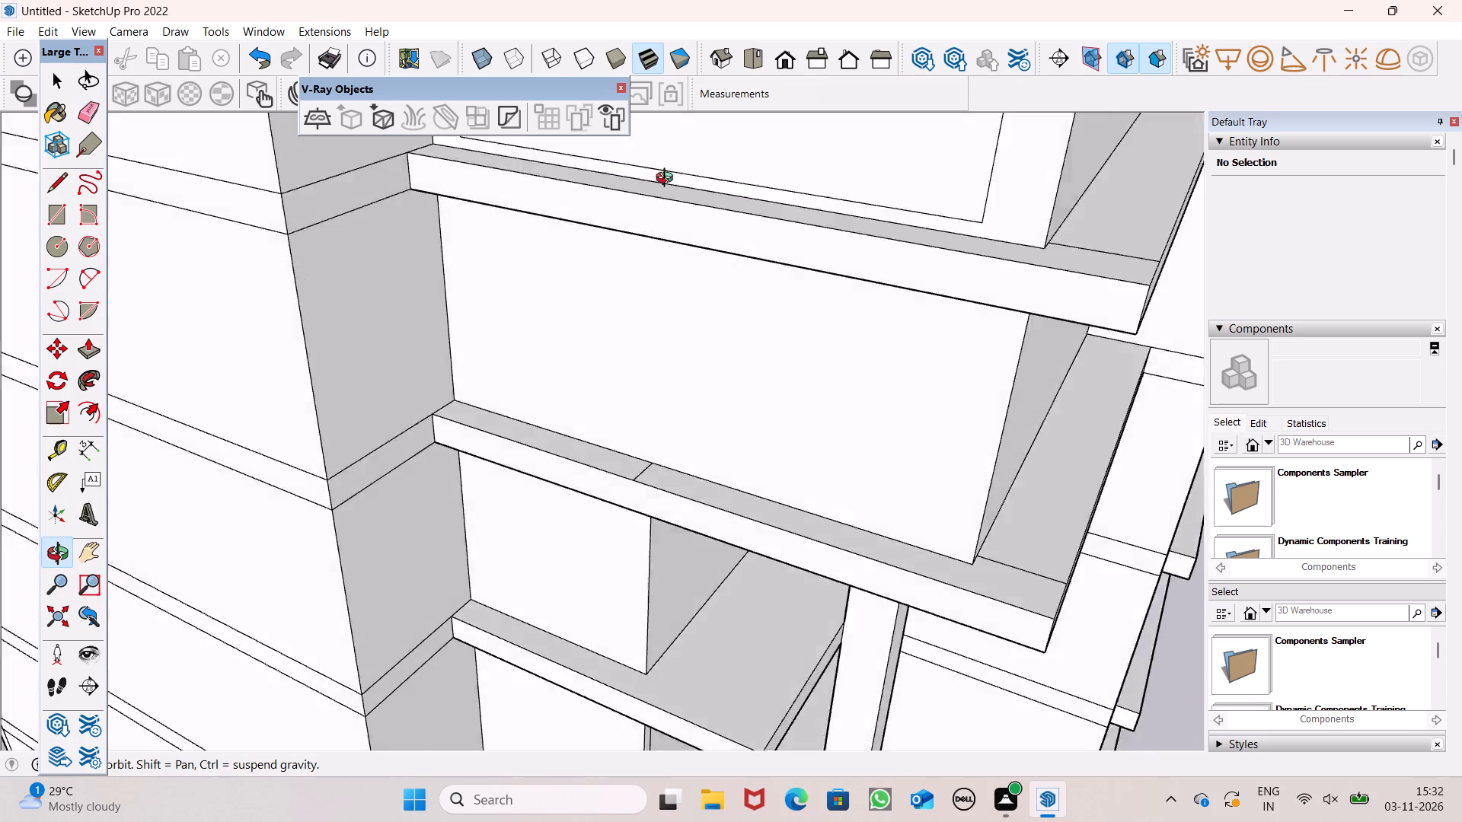
{"action": "middle_click_drag", "start_coordinate": [668, 180], "coordinate": [678, 60]}
{"action": "scroll", "coordinate": [705, 269], "scroll_direction": "down", "scroll_amount": 5}
{"action": "middle_click_drag", "start_coordinate": [700, 258], "coordinate": [719, 211]}
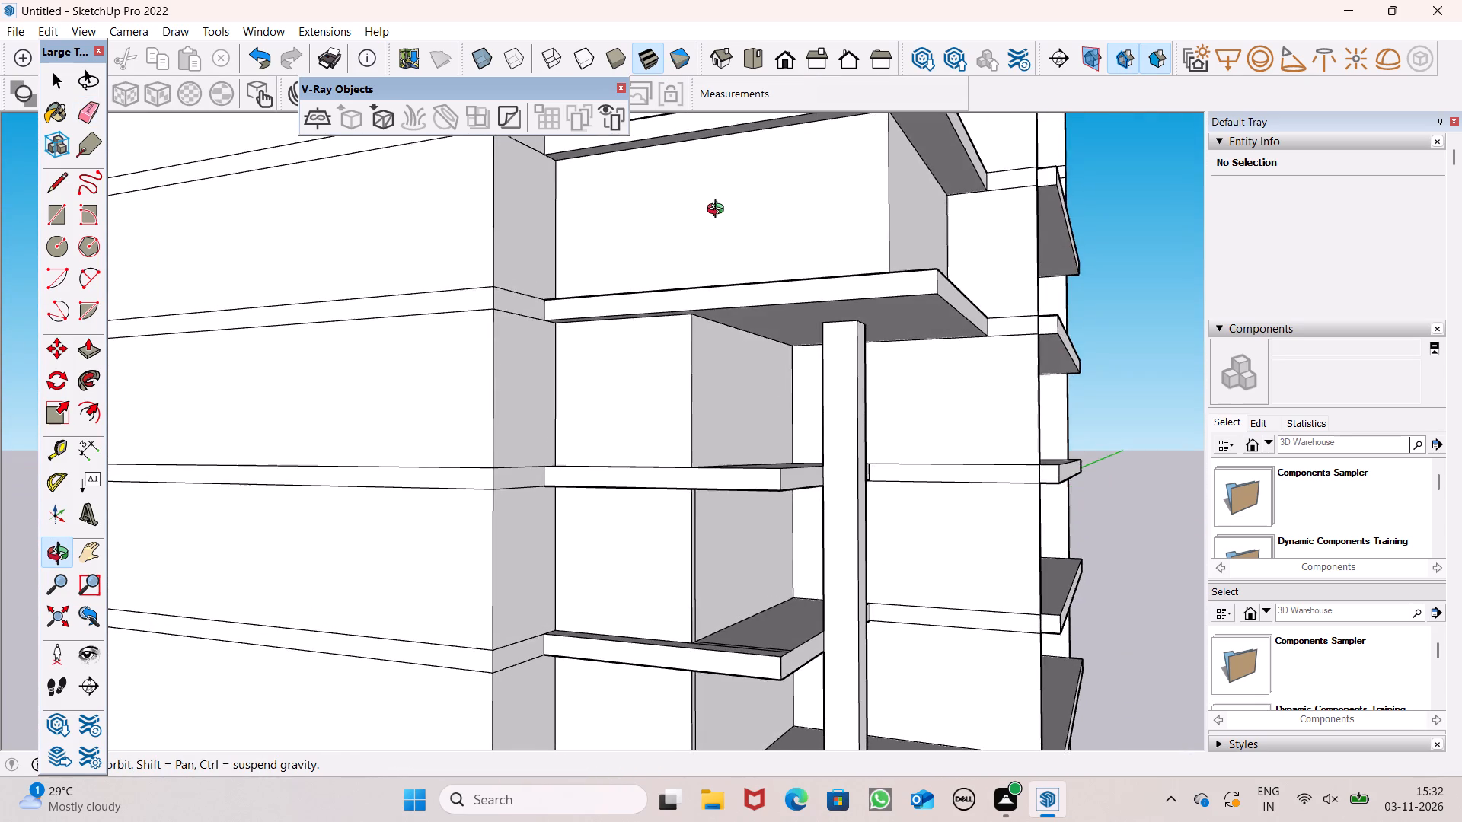
{"action": "middle_click_drag", "start_coordinate": [719, 211], "coordinate": [772, 425]}
{"action": "scroll", "coordinate": [756, 559], "scroll_direction": "up", "scroll_amount": 7}
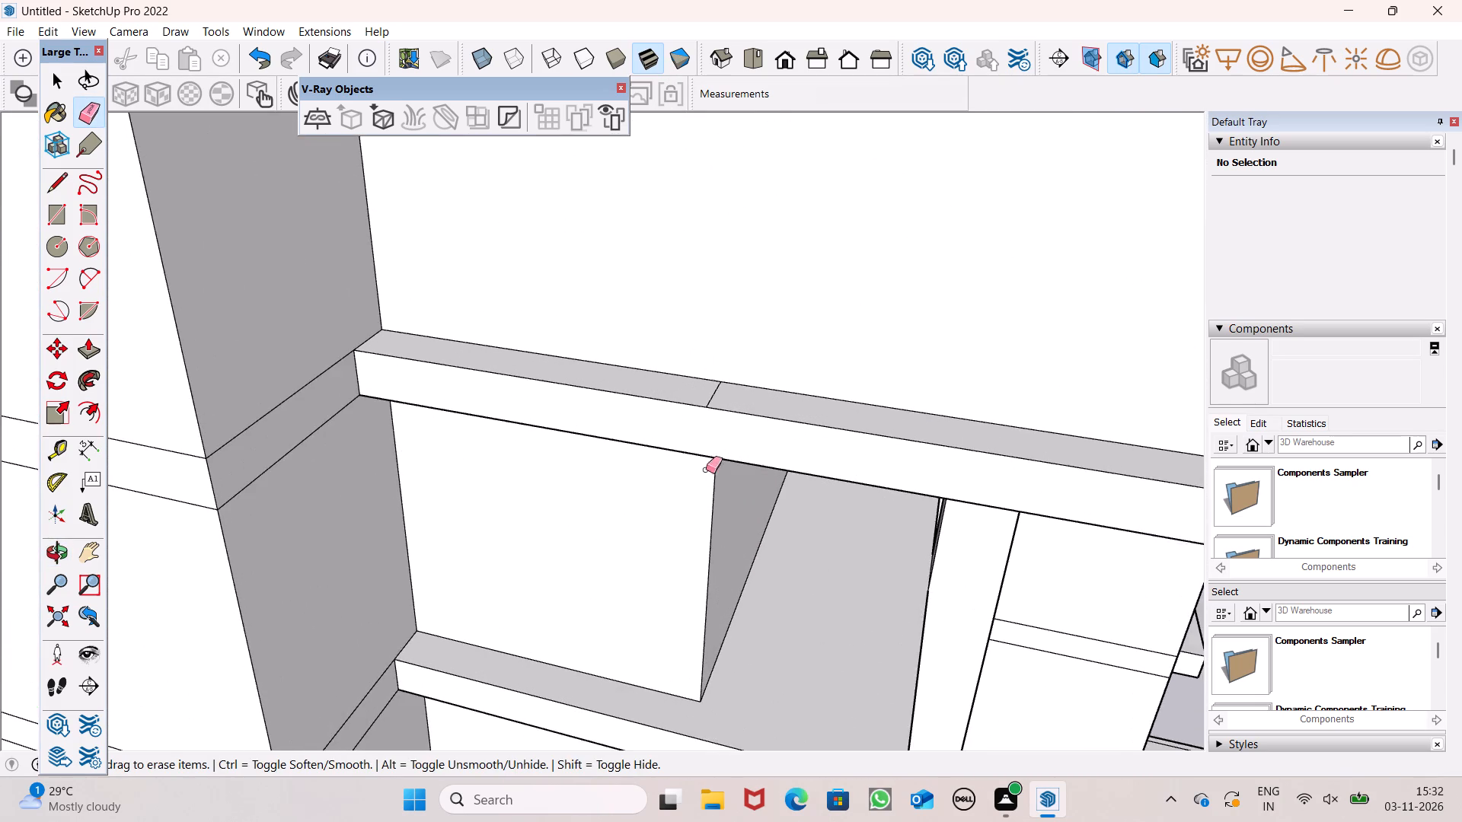
{"action": "scroll", "coordinate": [716, 429], "scroll_direction": "up", "scroll_amount": 5}
{"action": "left_click_drag", "start_coordinate": [692, 383], "coordinate": [723, 384]}
Erase the extra vertical edges beside the recessed wall's corner on the storeys beneath the projecting slabs.
{"action": "scroll", "coordinate": [717, 310], "scroll_direction": "down", "scroll_amount": 6}
{"action": "middle_click_drag", "start_coordinate": [718, 436], "coordinate": [745, 362]}
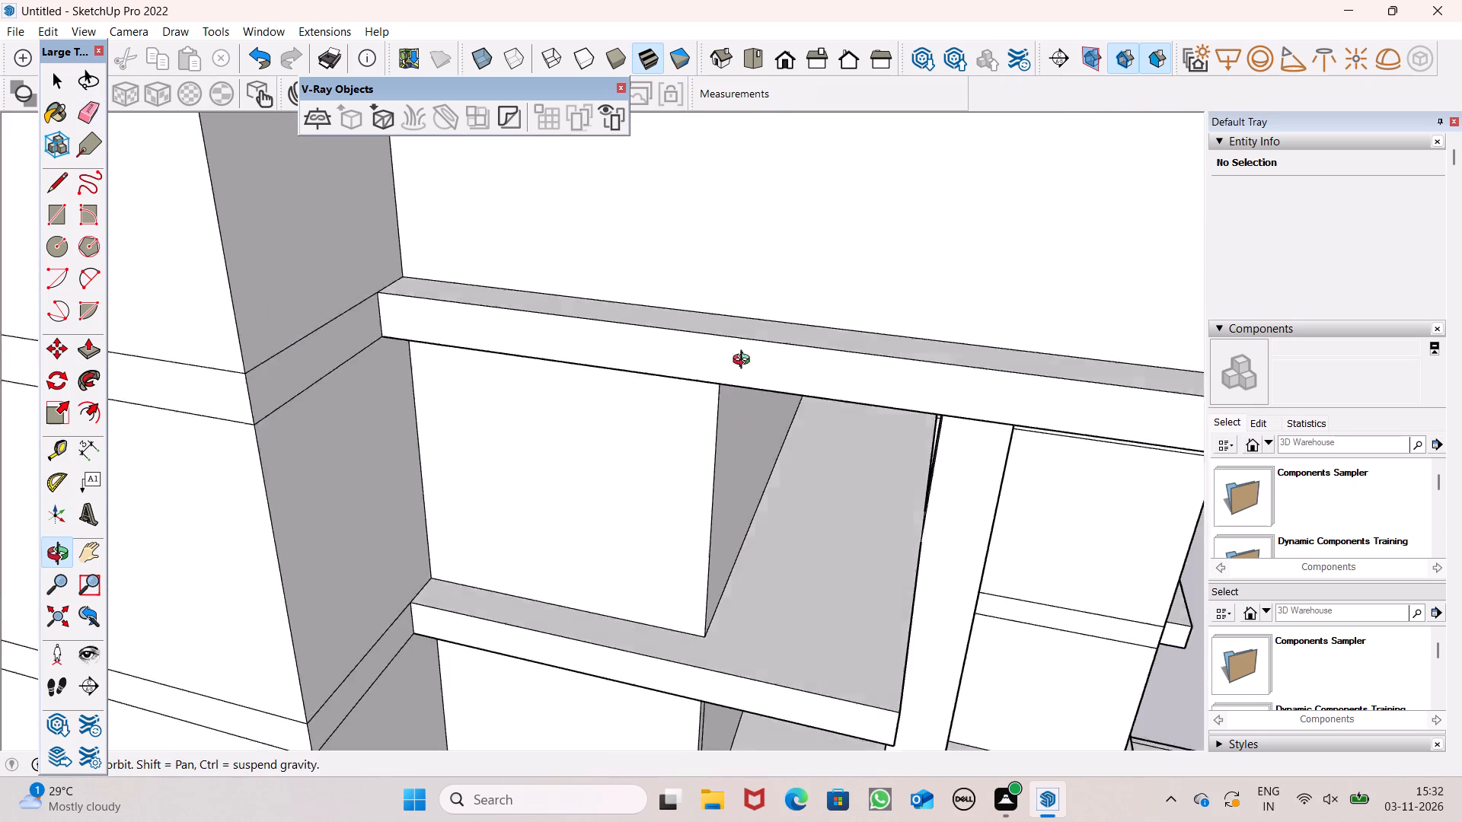
{"action": "middle_click_drag", "start_coordinate": [745, 362], "coordinate": [761, 133]}
{"action": "scroll", "coordinate": [761, 133], "scroll_direction": "up", "scroll_amount": 1}
{"action": "scroll", "coordinate": [712, 407], "scroll_direction": "down", "scroll_amount": 5}
{"action": "middle_click_drag", "start_coordinate": [697, 423], "coordinate": [615, 466]}
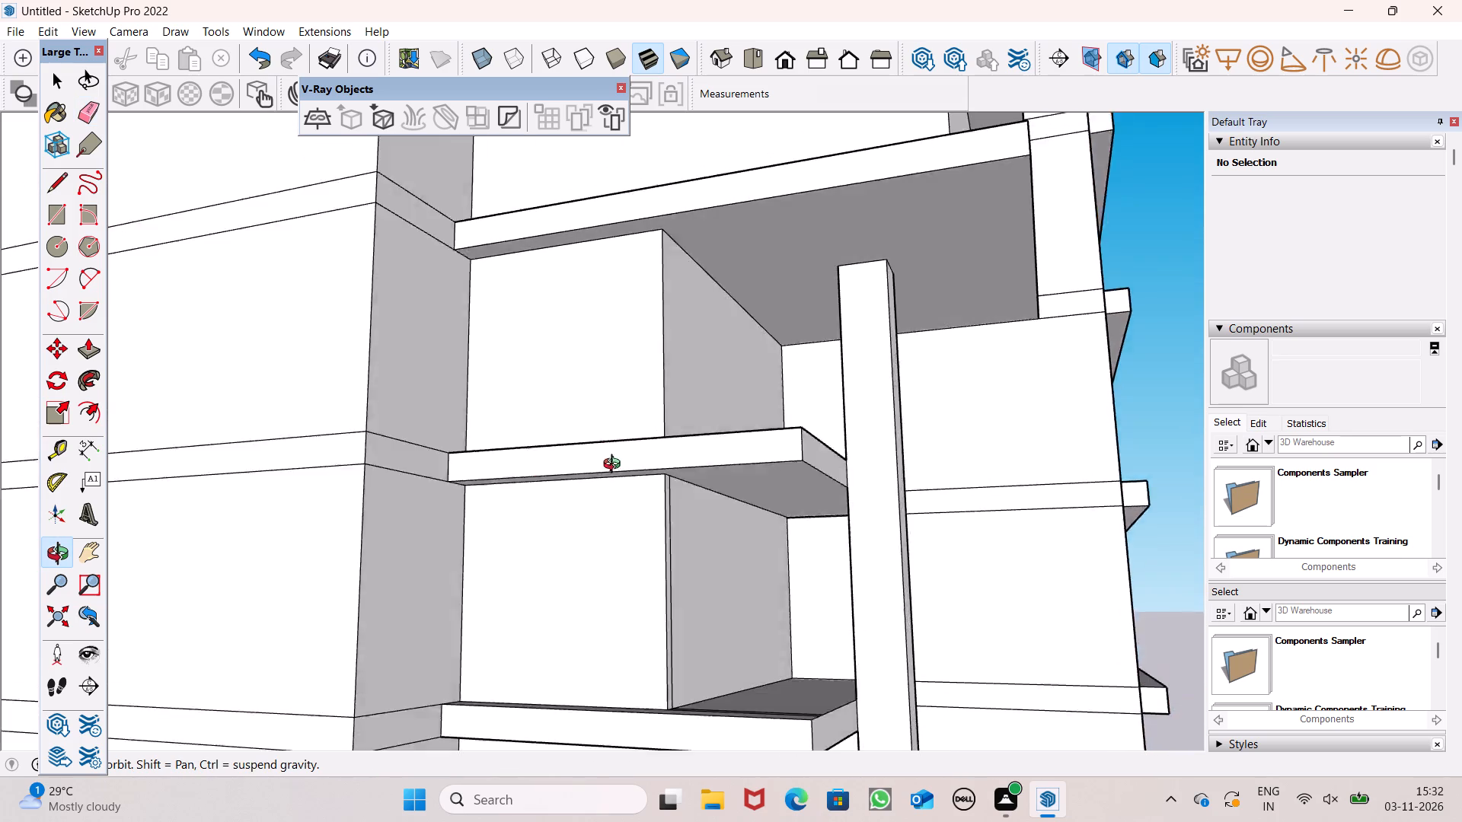
{"action": "middle_click_drag", "start_coordinate": [615, 466], "coordinate": [485, 288]}
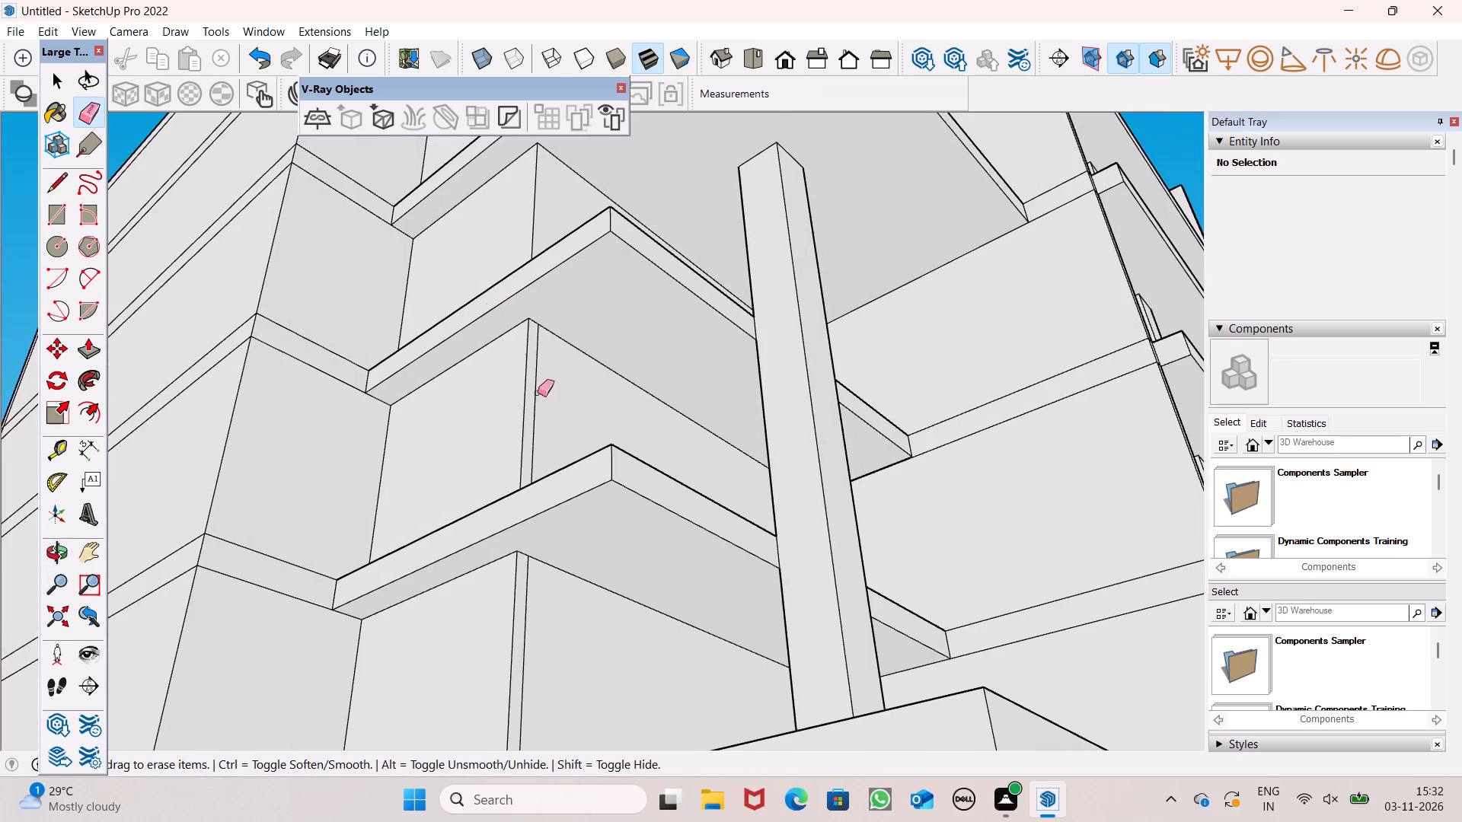
{"action": "scroll", "coordinate": [554, 418], "scroll_direction": "up", "scroll_amount": 4}
{"action": "left_click_drag", "start_coordinate": [522, 464], "coordinate": [522, 456]}
{"action": "scroll", "coordinate": [531, 232], "scroll_direction": "down", "scroll_amount": 3}
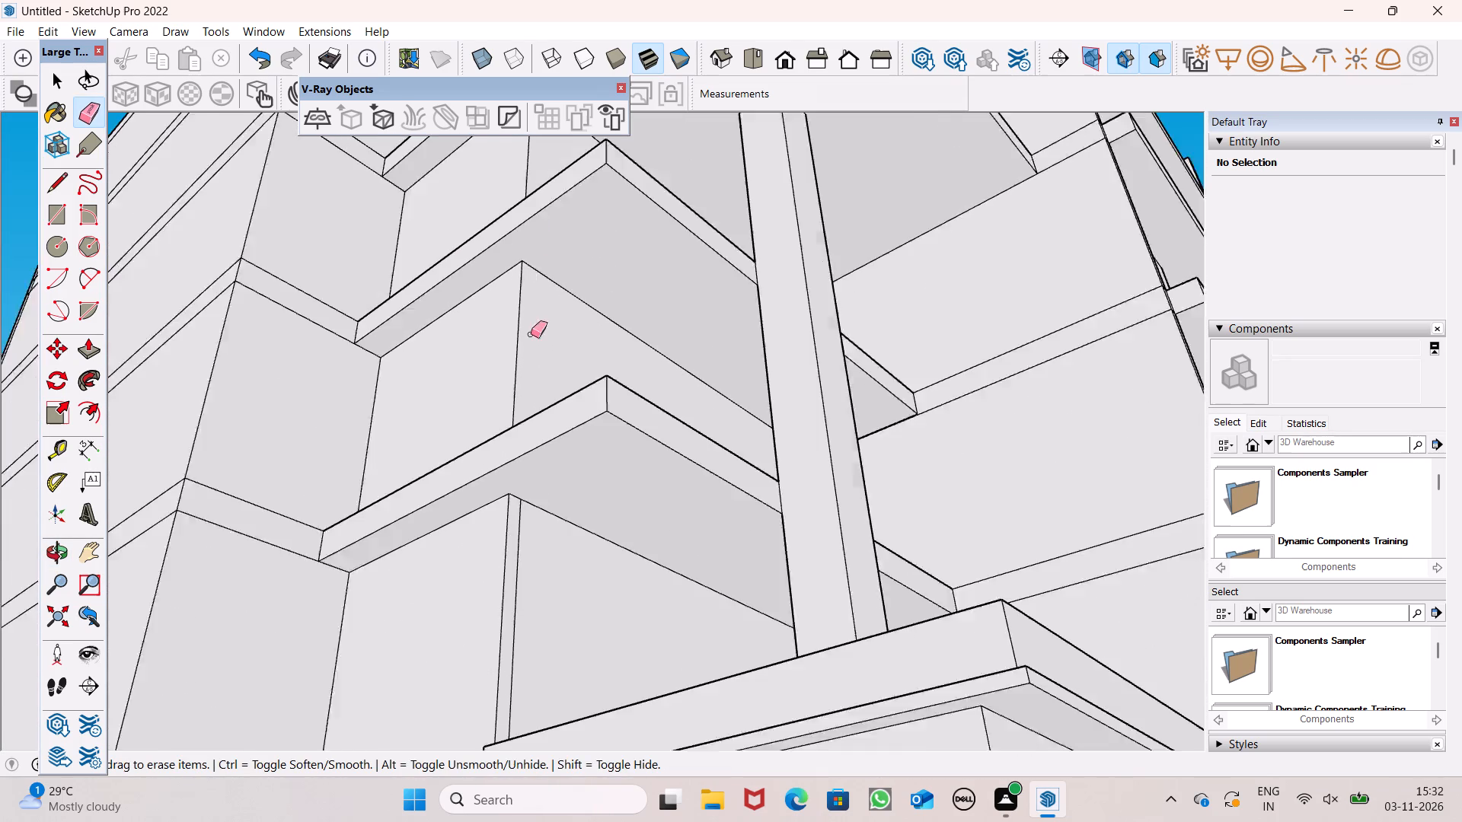
{"action": "scroll", "coordinate": [531, 334], "scroll_direction": "down", "scroll_amount": 2}
{"action": "scroll", "coordinate": [565, 632], "scroll_direction": "up", "scroll_amount": 3}
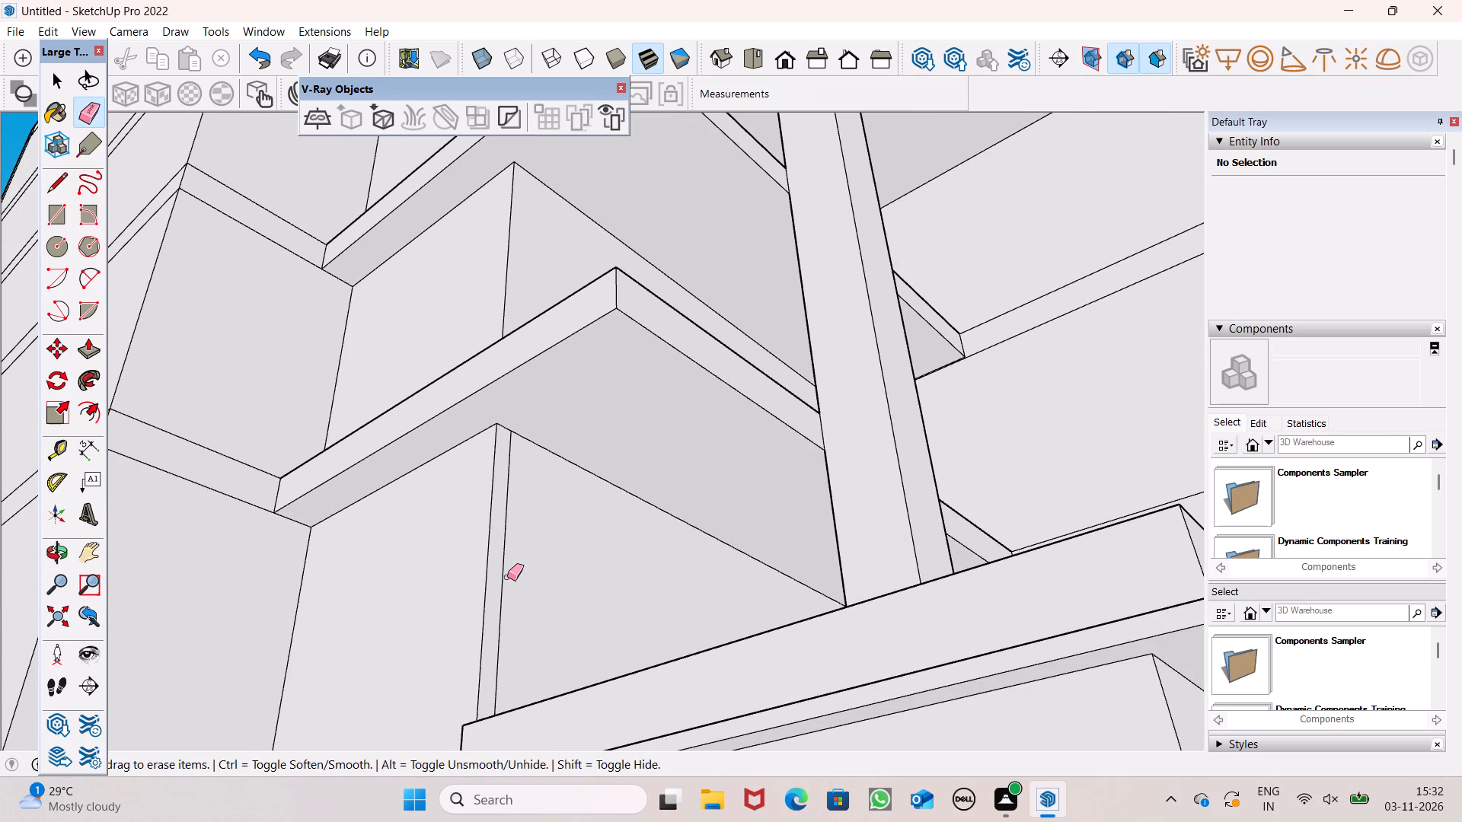
{"action": "left_click", "coordinate": [507, 577]}
{"action": "double_click", "coordinate": [506, 554]}
Examine the projecting slabs, column and recessed walls at the building's stepped corner for leftover edges.
{"action": "scroll", "coordinate": [563, 393], "scroll_direction": "down", "scroll_amount": 6}
{"action": "middle_click_drag", "start_coordinate": [591, 434], "coordinate": [602, 642]}
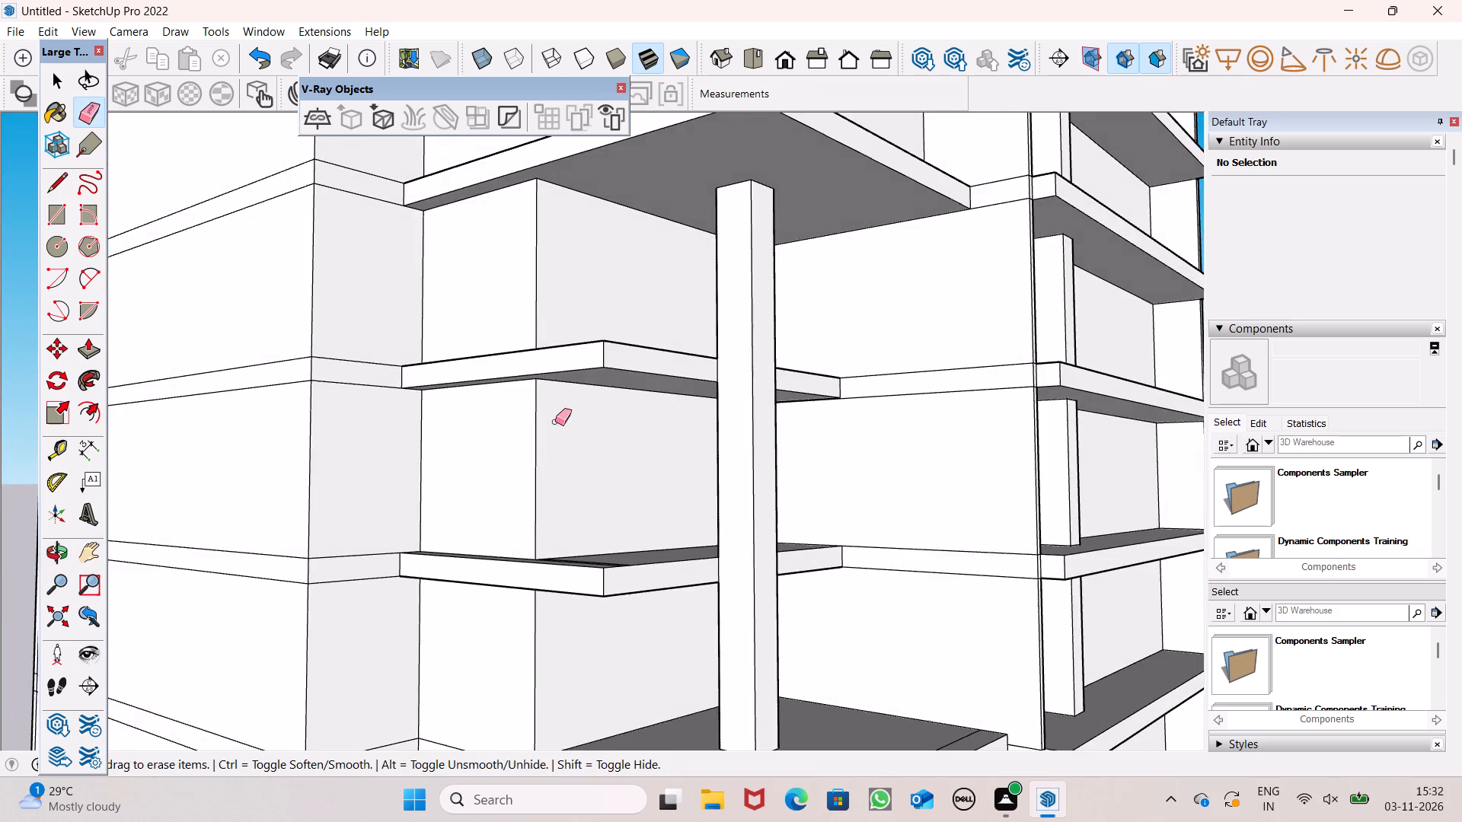
{"action": "scroll", "coordinate": [537, 350], "scroll_direction": "down", "scroll_amount": 9}
{"action": "middle_click_drag", "start_coordinate": [583, 494], "coordinate": [660, 628]}
{"action": "scroll", "coordinate": [650, 588], "scroll_direction": "up", "scroll_amount": 6}
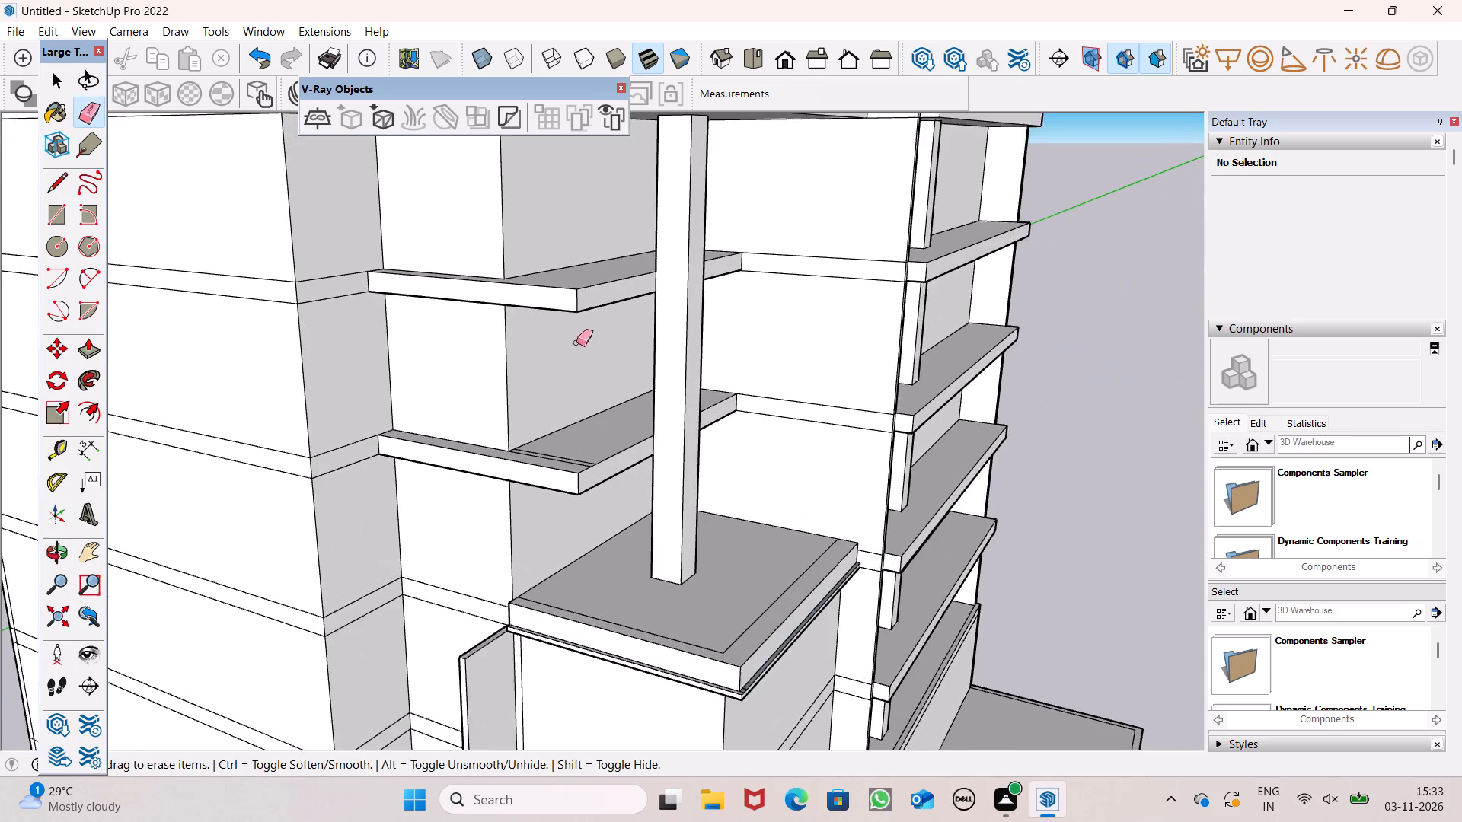
{"action": "scroll", "coordinate": [576, 342], "scroll_direction": "down", "scroll_amount": 4}
{"action": "scroll", "coordinate": [529, 454], "scroll_direction": "down", "scroll_amount": 5}
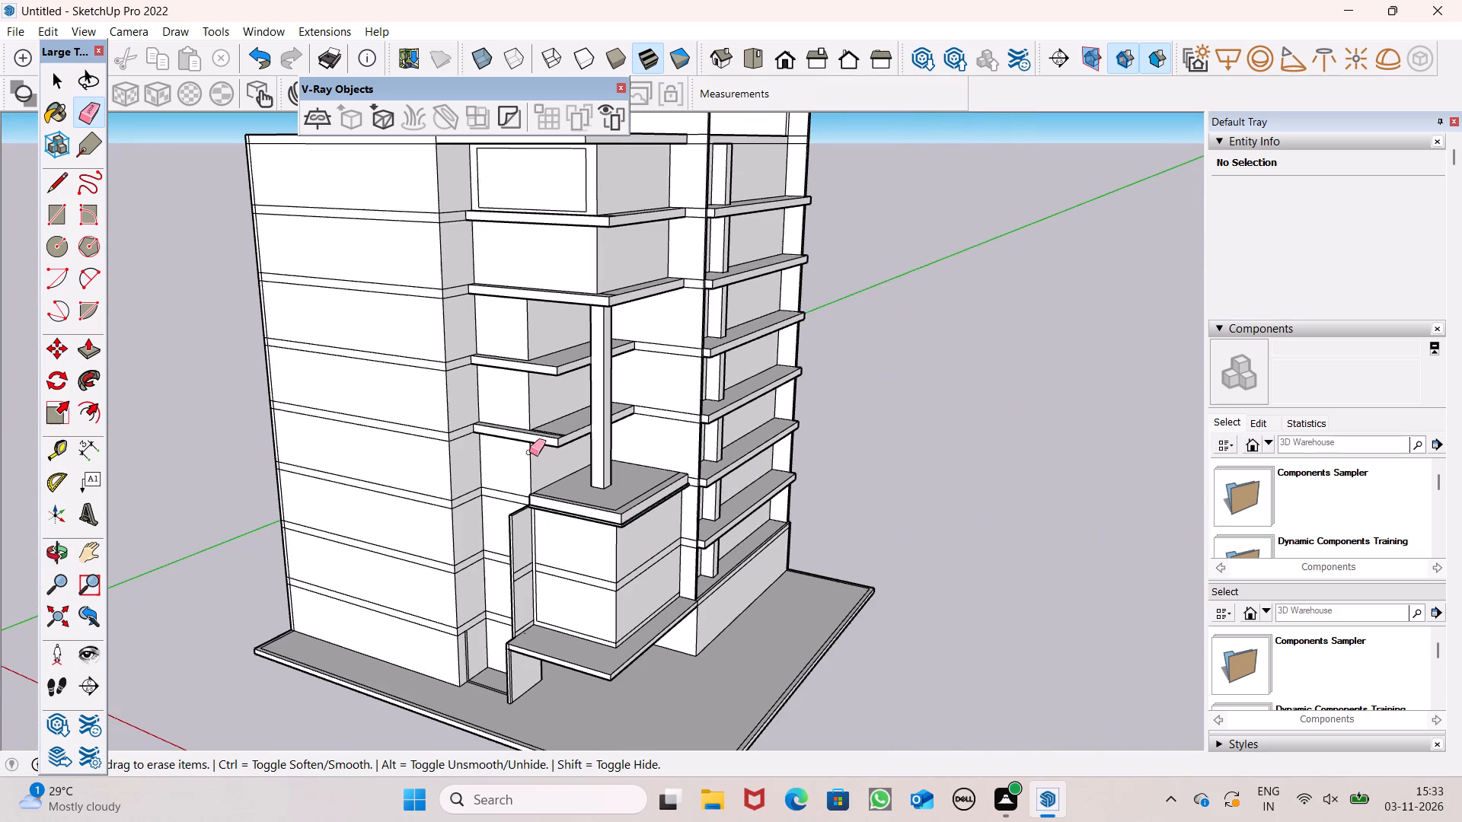
{"action": "middle_click_drag", "start_coordinate": [572, 600], "coordinate": [547, 580]}
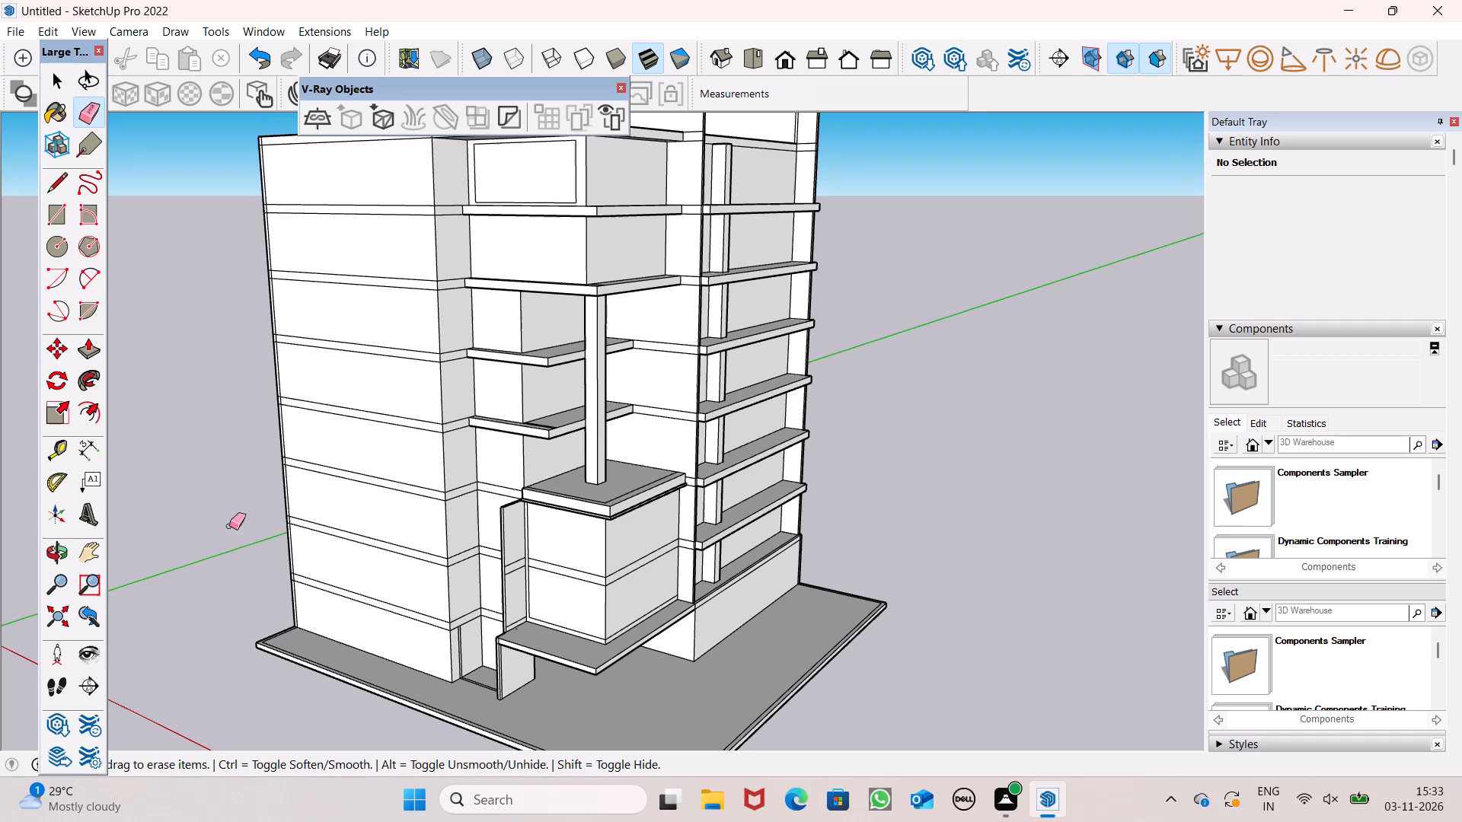
{"action": "middle_click_drag", "start_coordinate": [319, 532], "coordinate": [290, 628]}
{"action": "scroll", "coordinate": [286, 628], "scroll_direction": "up", "scroll_amount": 1}
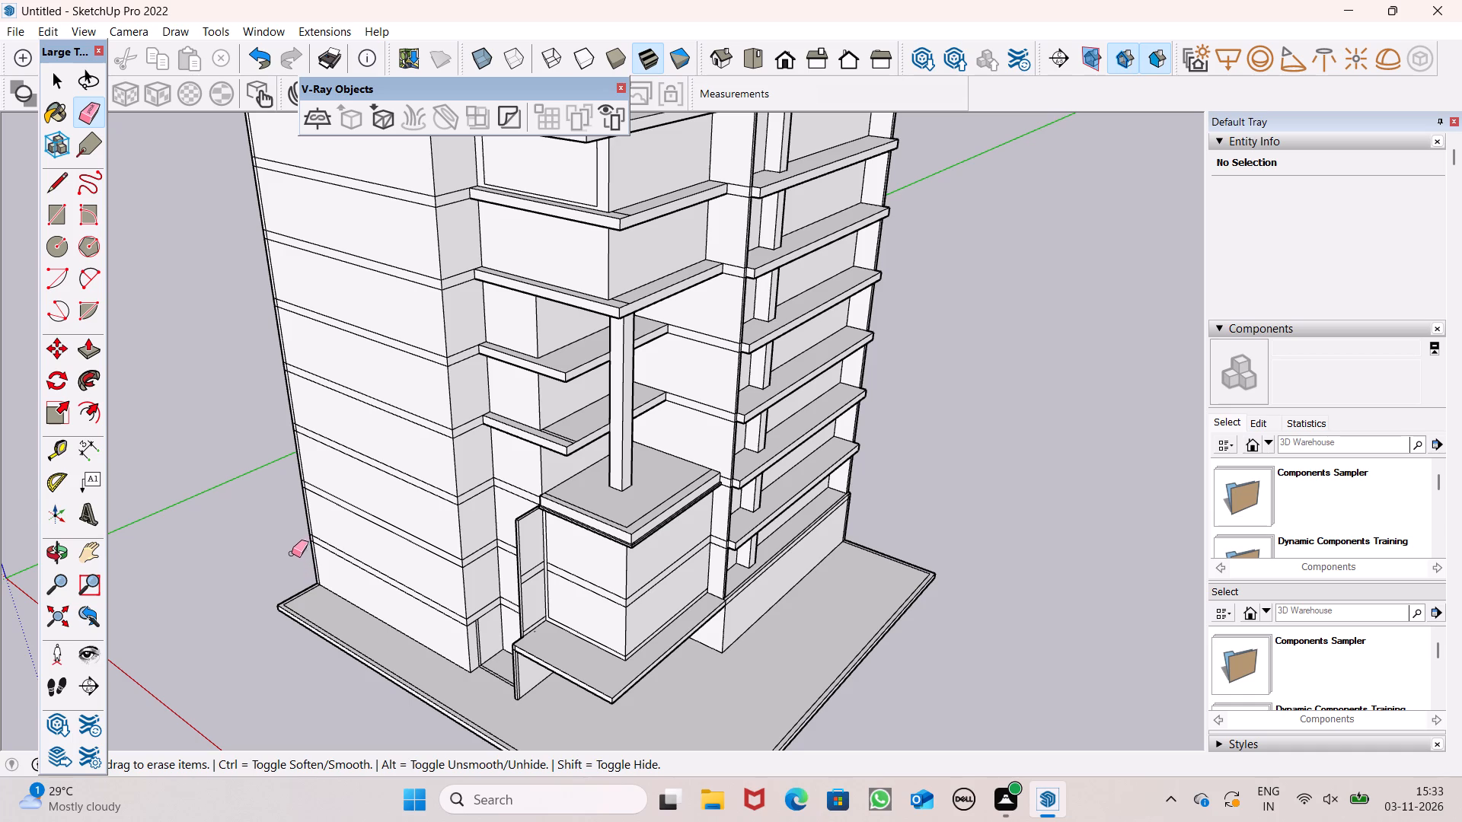
{"action": "left_click", "coordinate": [91, 344]}
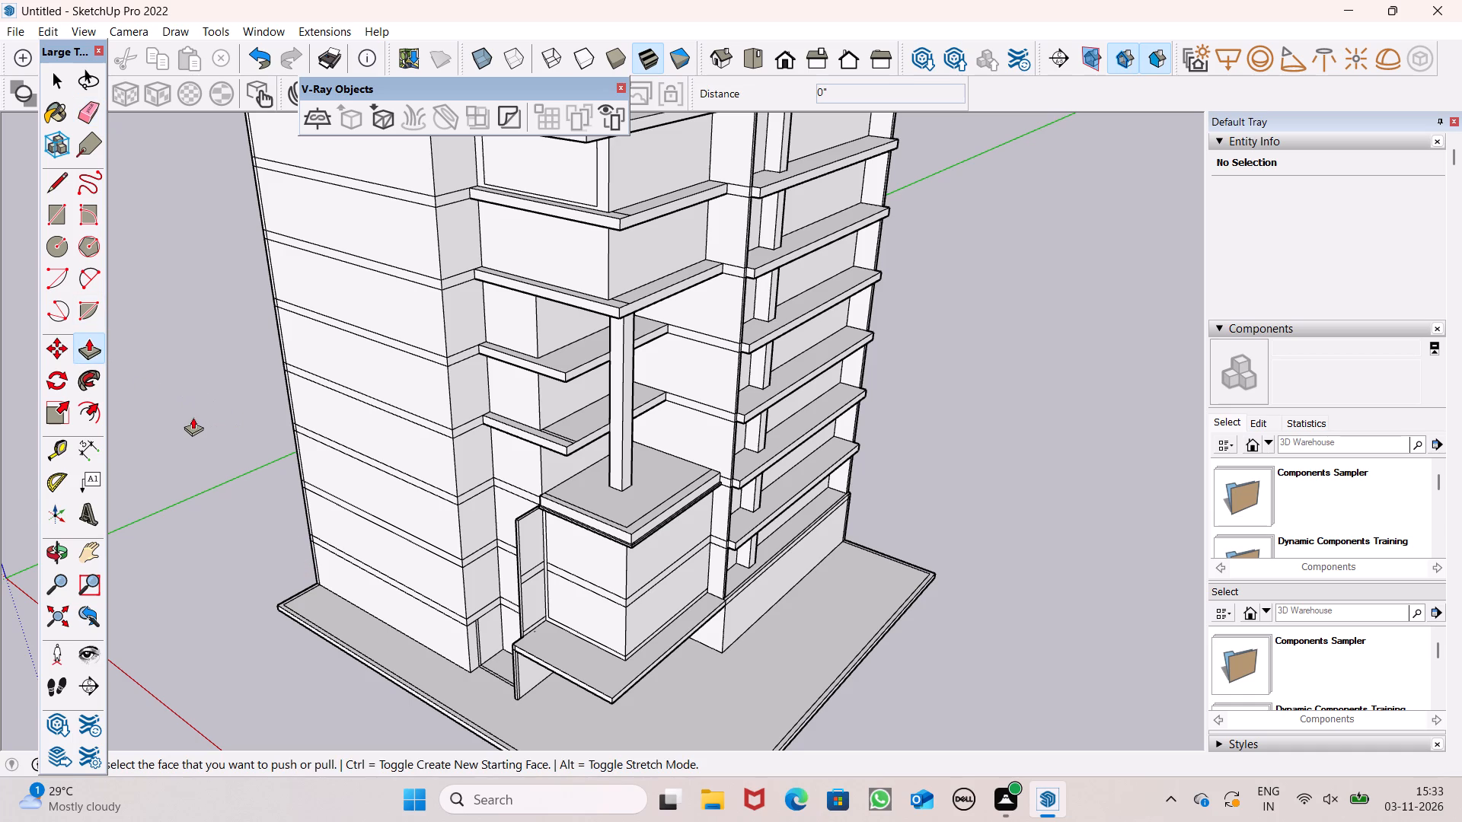
{"action": "scroll", "coordinate": [190, 428], "scroll_direction": "down", "scroll_amount": 1}
{"action": "middle_click_drag", "start_coordinate": [148, 448], "coordinate": [177, 436]}
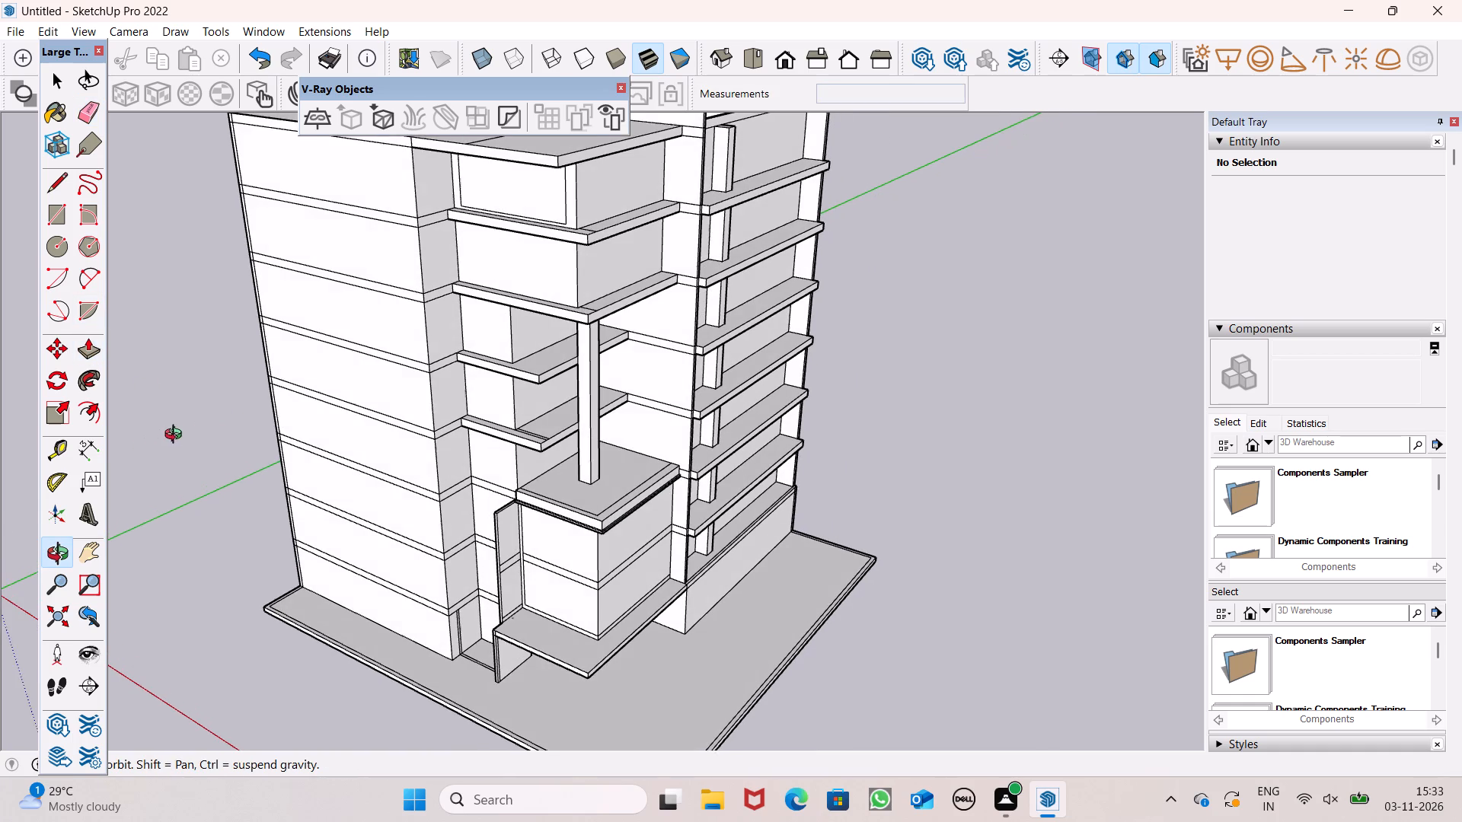
{"action": "middle_click_drag", "start_coordinate": [177, 436], "coordinate": [177, 435]}
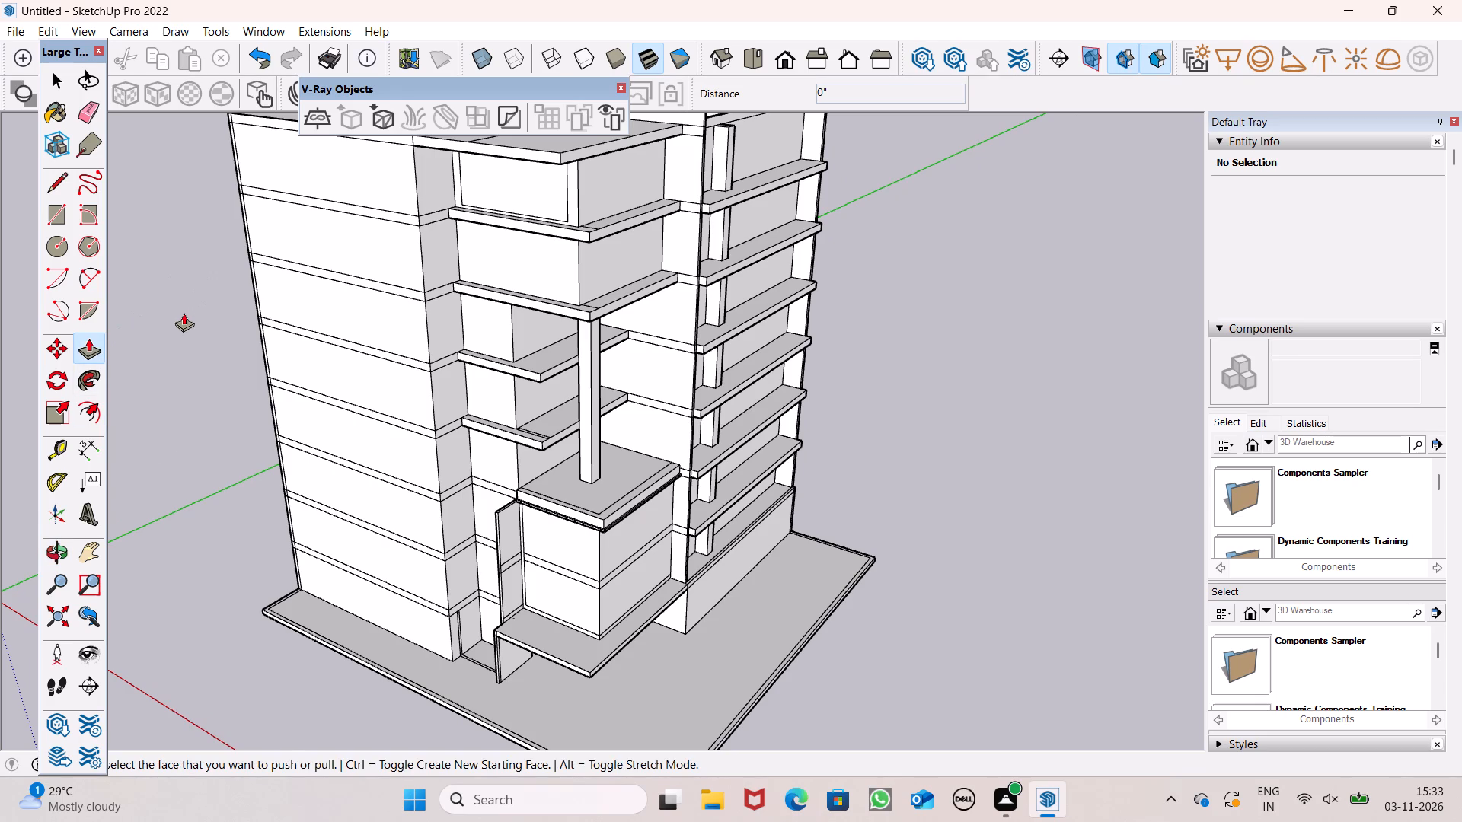
{"action": "scroll", "coordinate": [184, 313], "scroll_direction": "down", "scroll_amount": 1}
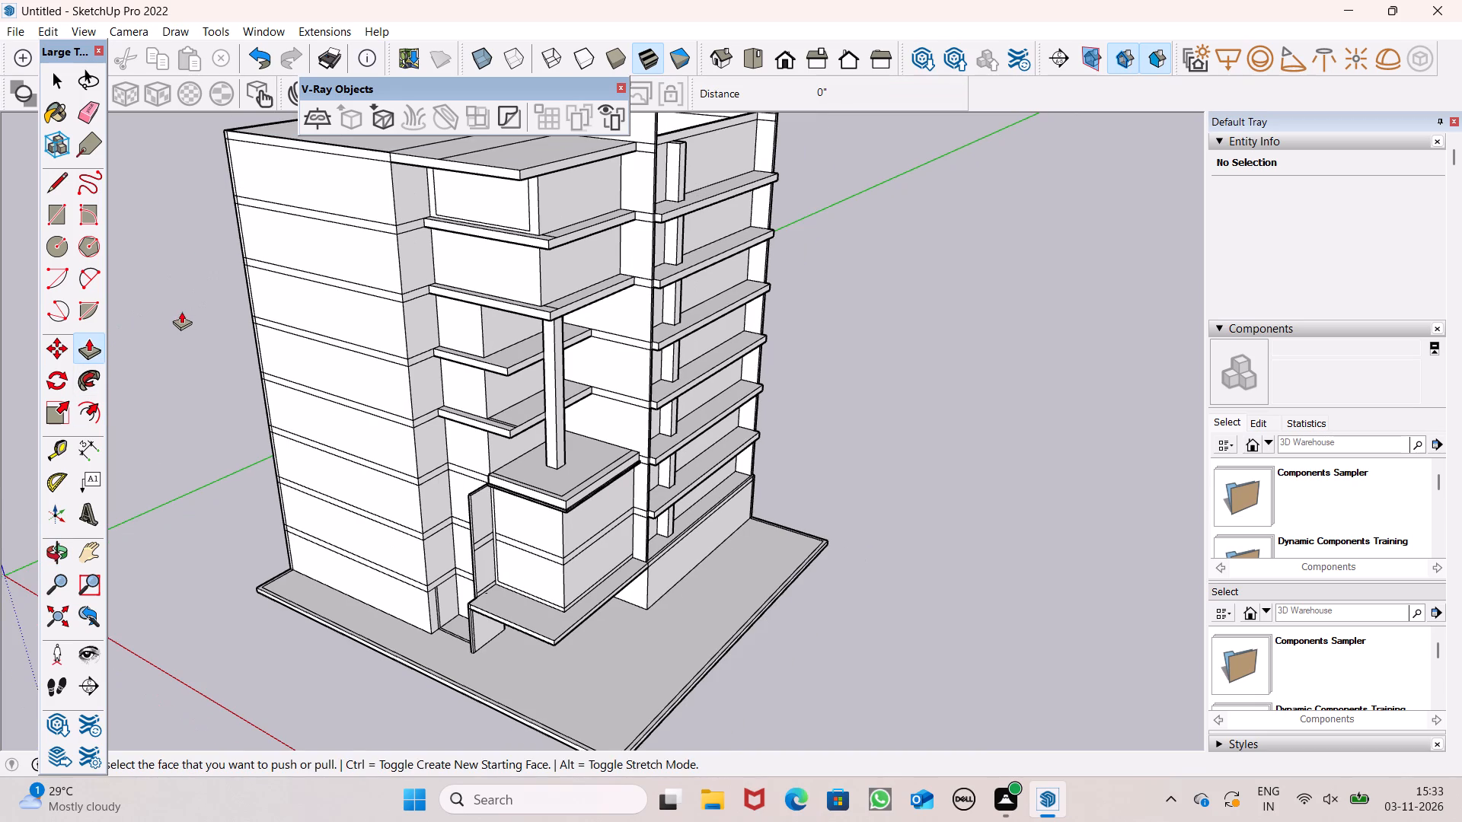
{"action": "scroll", "coordinate": [181, 311], "scroll_direction": "down", "scroll_amount": 1}
{"action": "middle_click_drag", "start_coordinate": [187, 352], "coordinate": [153, 430]}
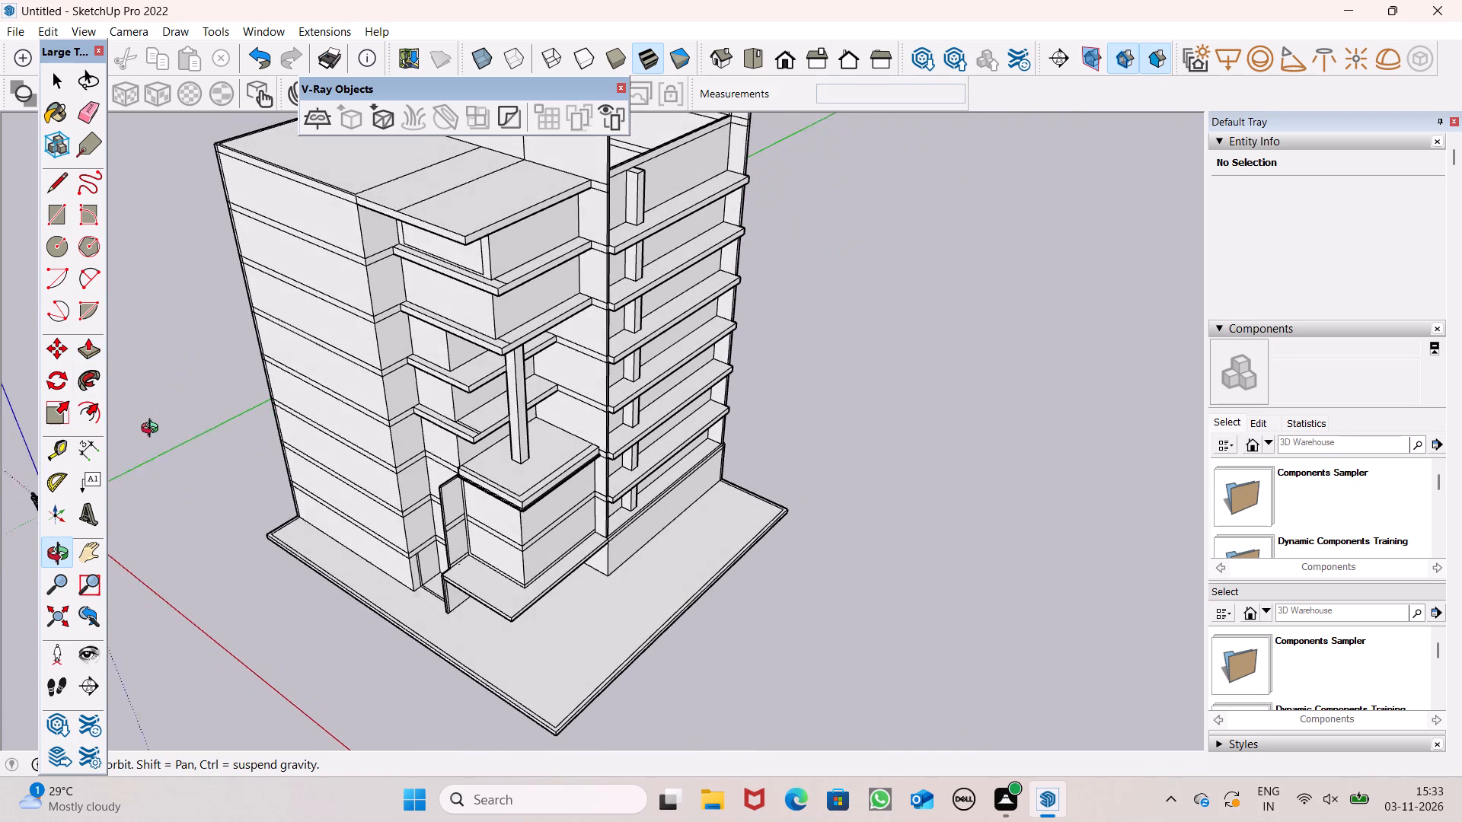
{"action": "middle_click_drag", "start_coordinate": [153, 430], "coordinate": [147, 437]}
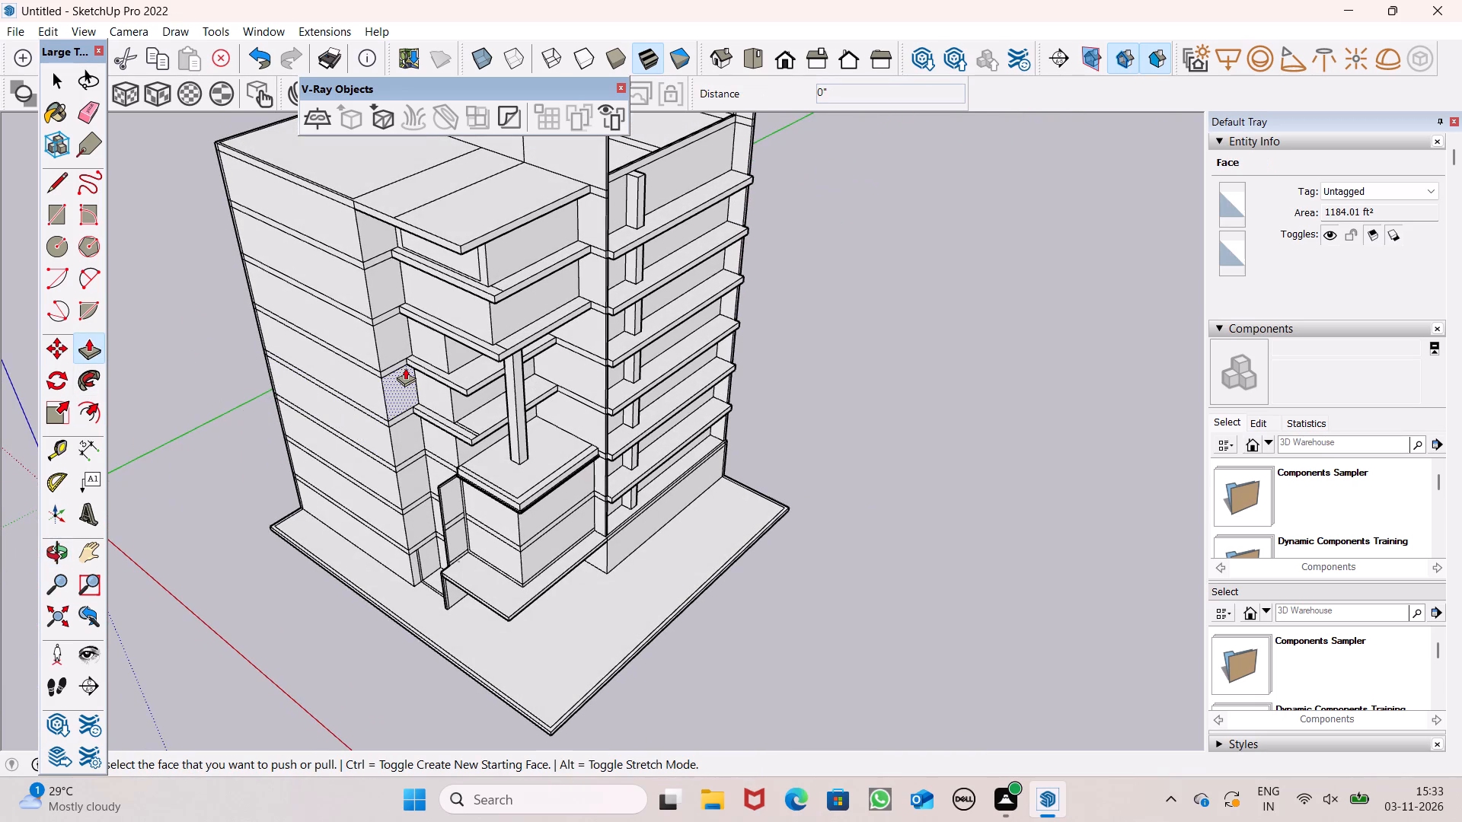
{"action": "scroll", "coordinate": [406, 366], "scroll_direction": "up", "scroll_amount": 2}
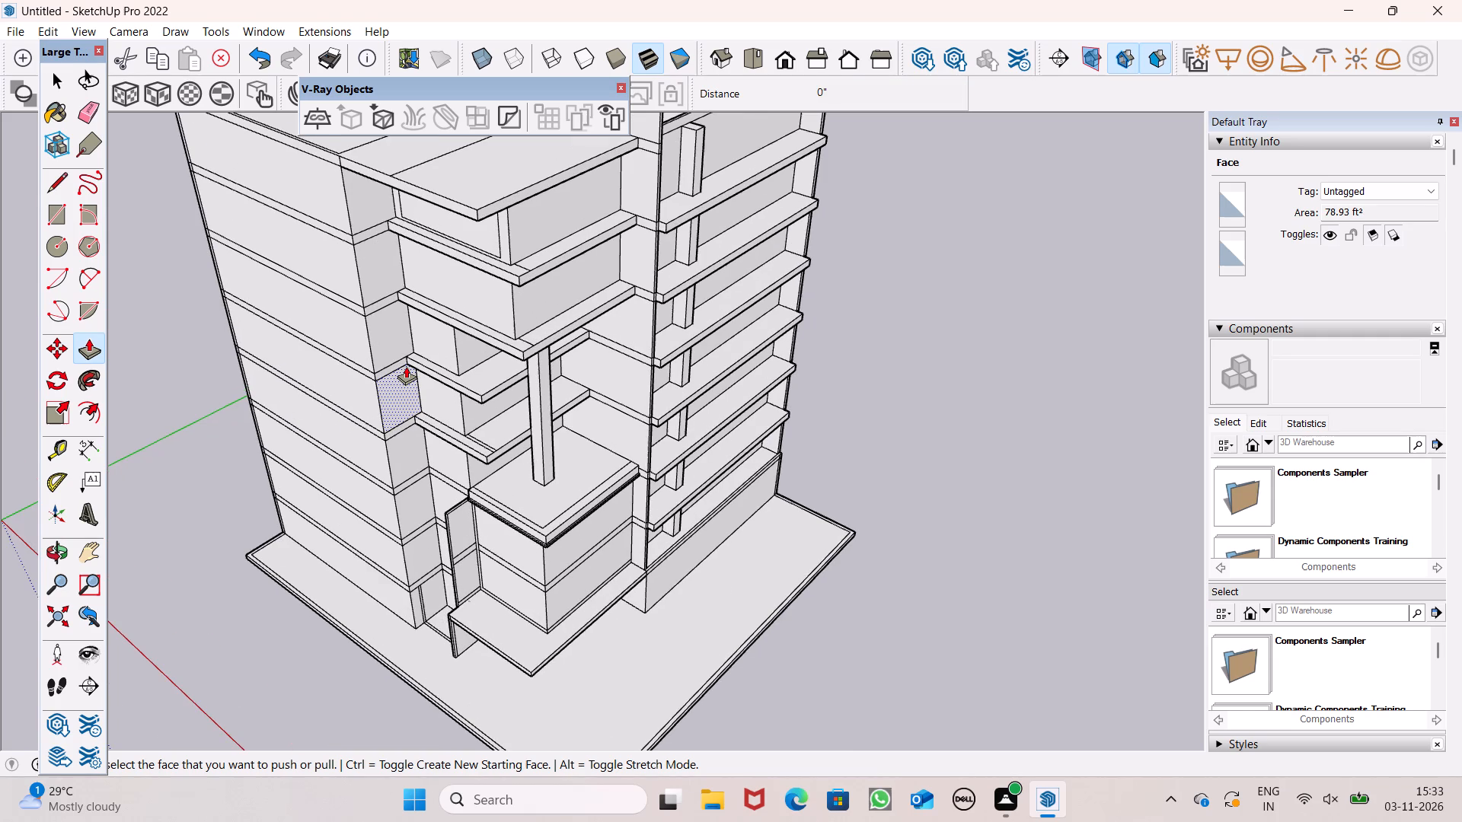
{"action": "middle_click_drag", "start_coordinate": [428, 395], "coordinate": [375, 349]}
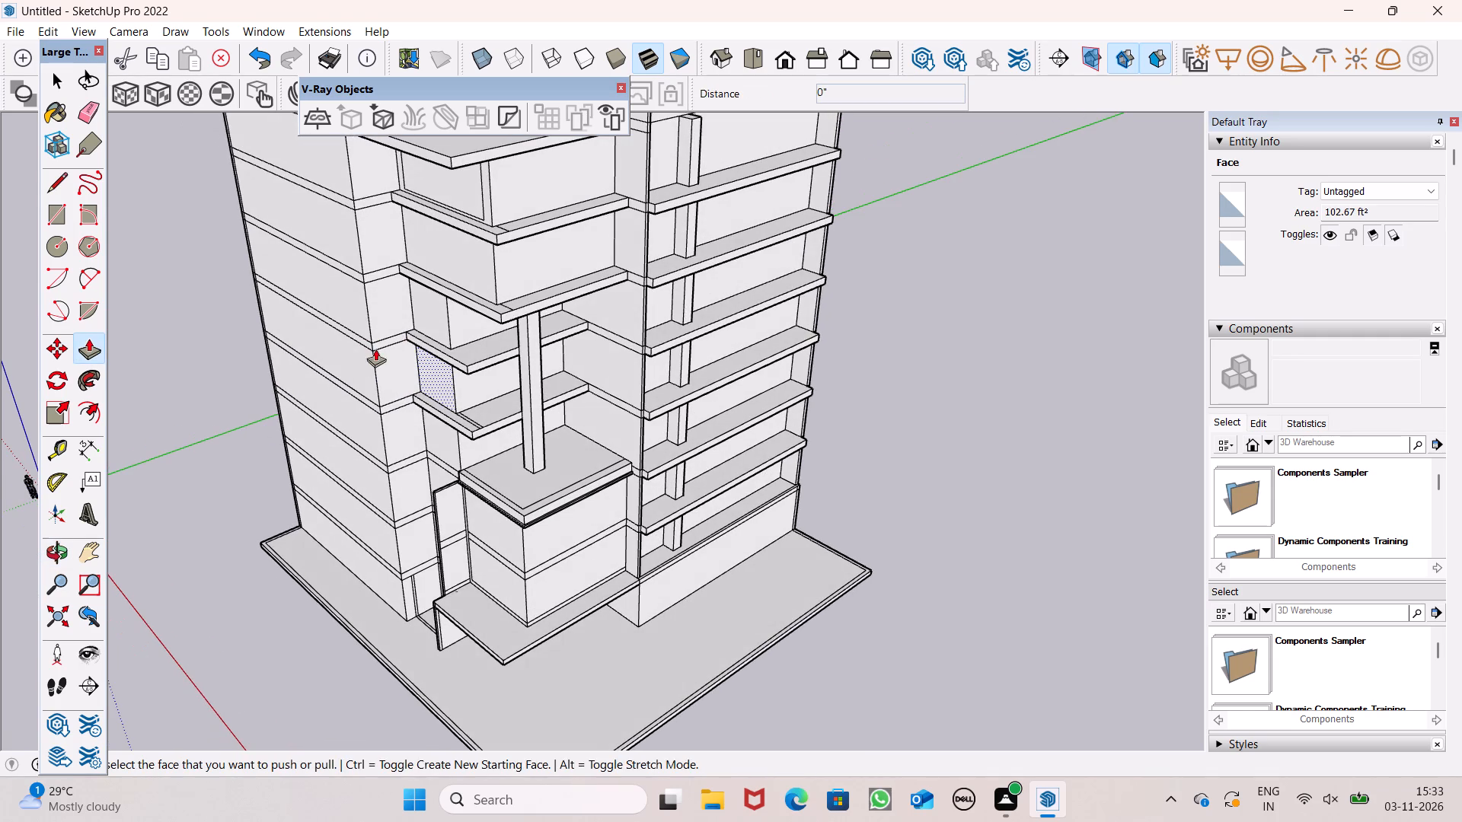
{"action": "middle_click_drag", "start_coordinate": [434, 387], "coordinate": [487, 429]}
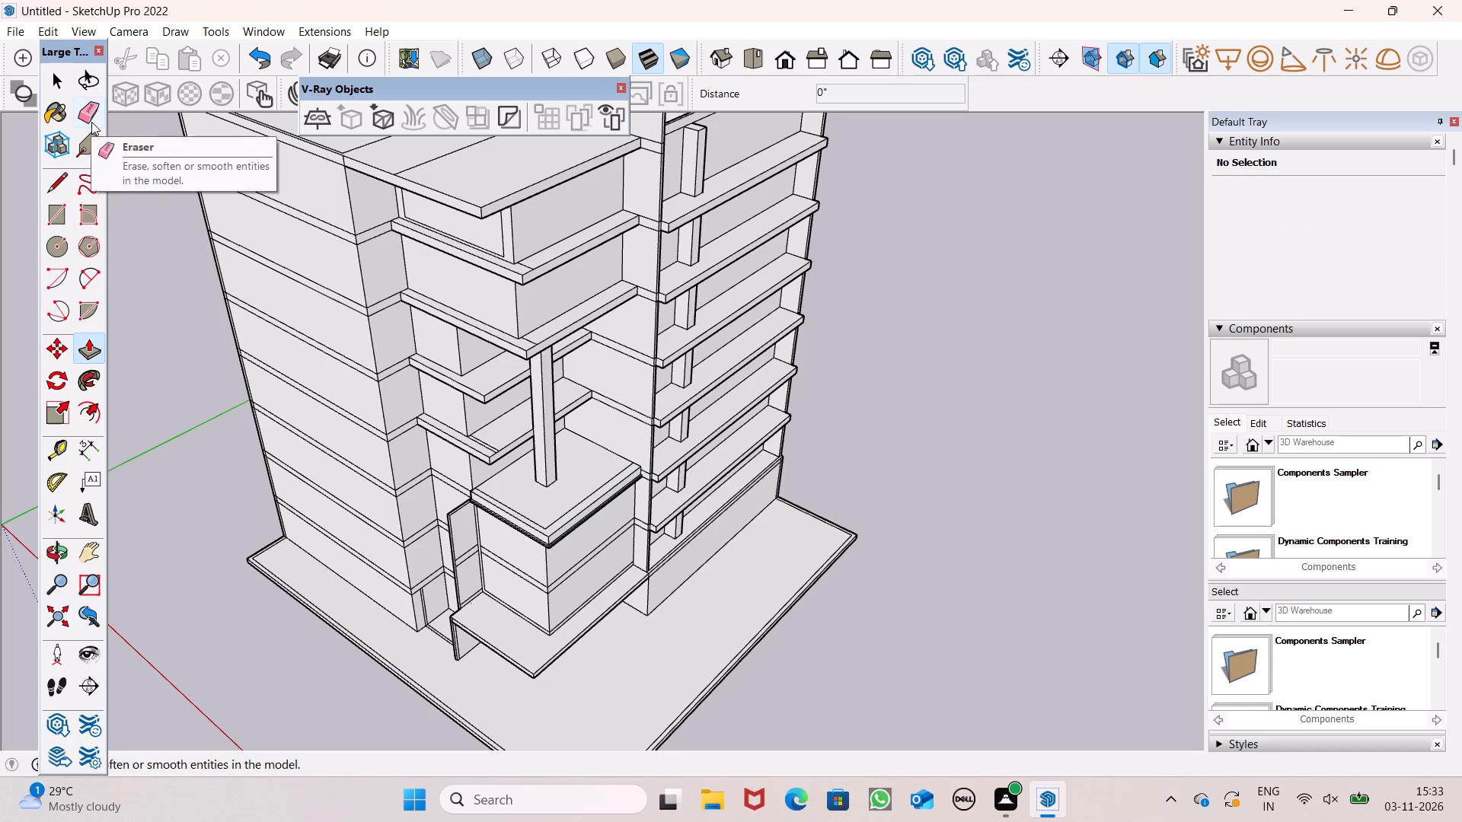
Erase the two parallel stray lines across the top of the lower projecting slab behind the column.
{"action": "left_click", "coordinate": [91, 122]}
{"action": "scroll", "coordinate": [461, 377], "scroll_direction": "up", "scroll_amount": 5}
{"action": "left_click", "coordinate": [491, 475]}
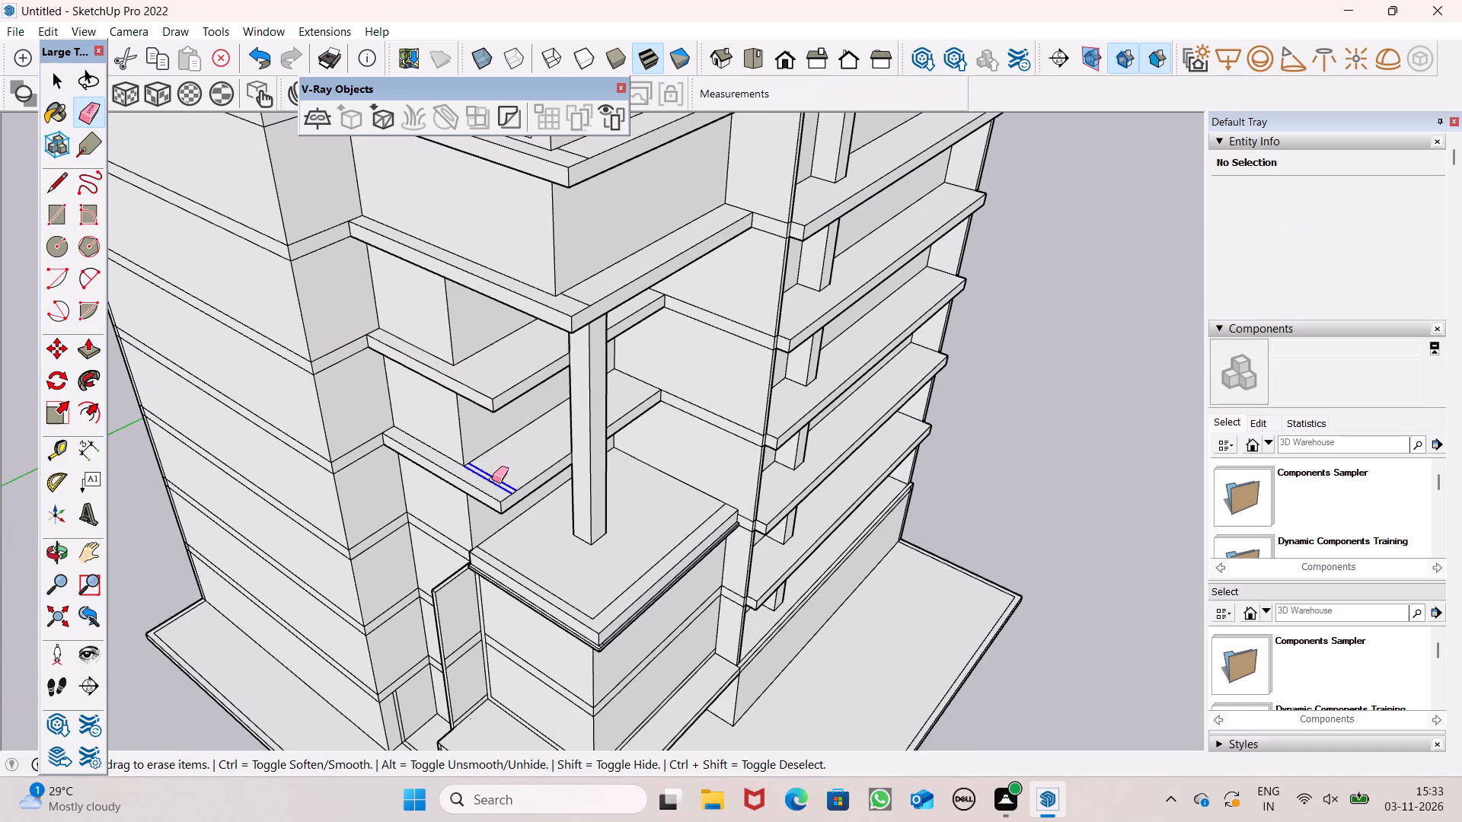
Examine the cleaned slabs, the column and the recessed facade from several angles.
{"action": "scroll", "coordinate": [456, 398], "scroll_direction": "down", "scroll_amount": 2}
{"action": "middle_click_drag", "start_coordinate": [503, 429], "coordinate": [493, 248]}
{"action": "scroll", "coordinate": [493, 248], "scroll_direction": "up", "scroll_amount": 1}
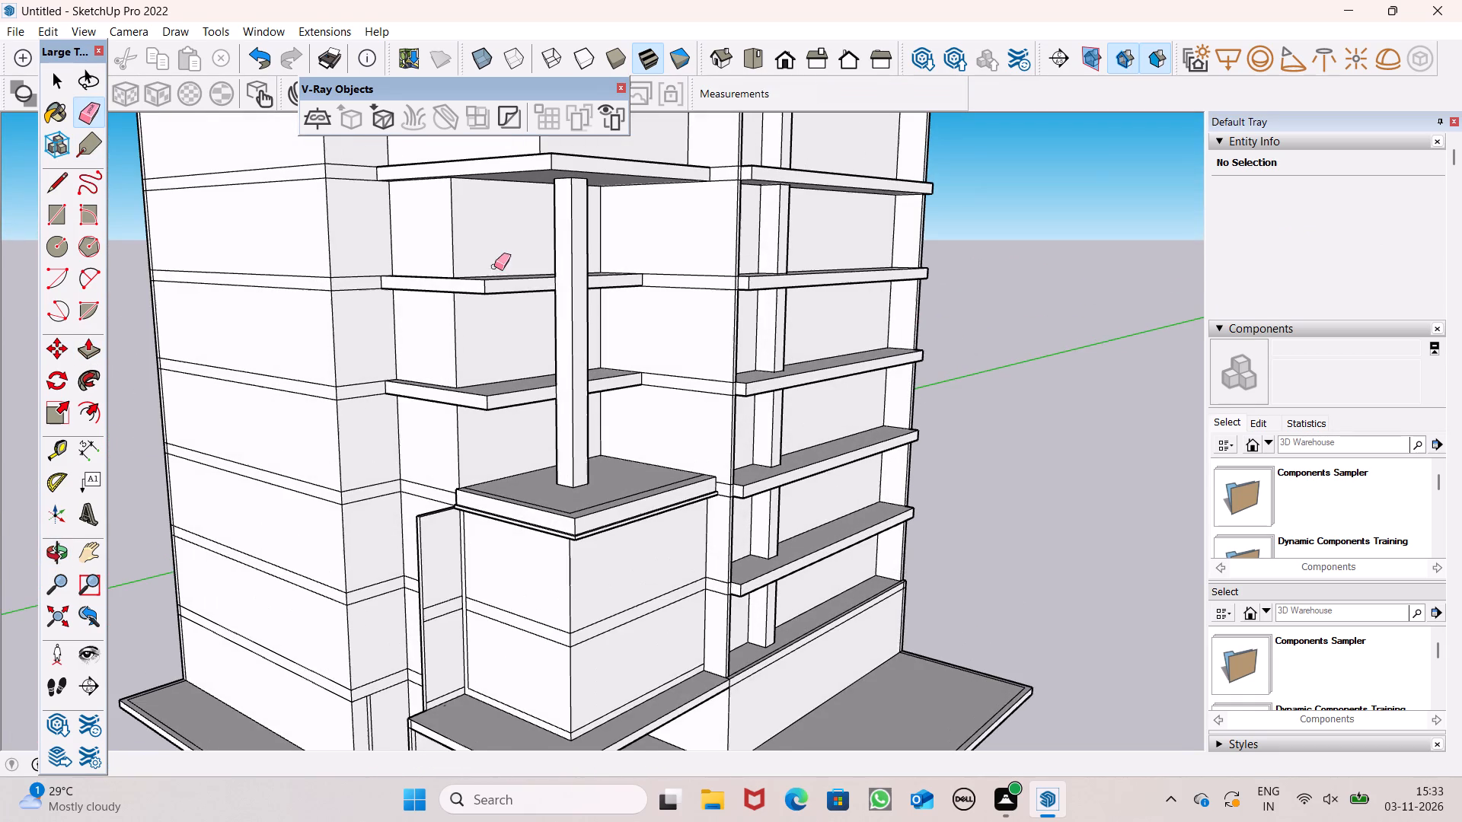
{"action": "middle_click_drag", "start_coordinate": [506, 345], "coordinate": [703, 316]}
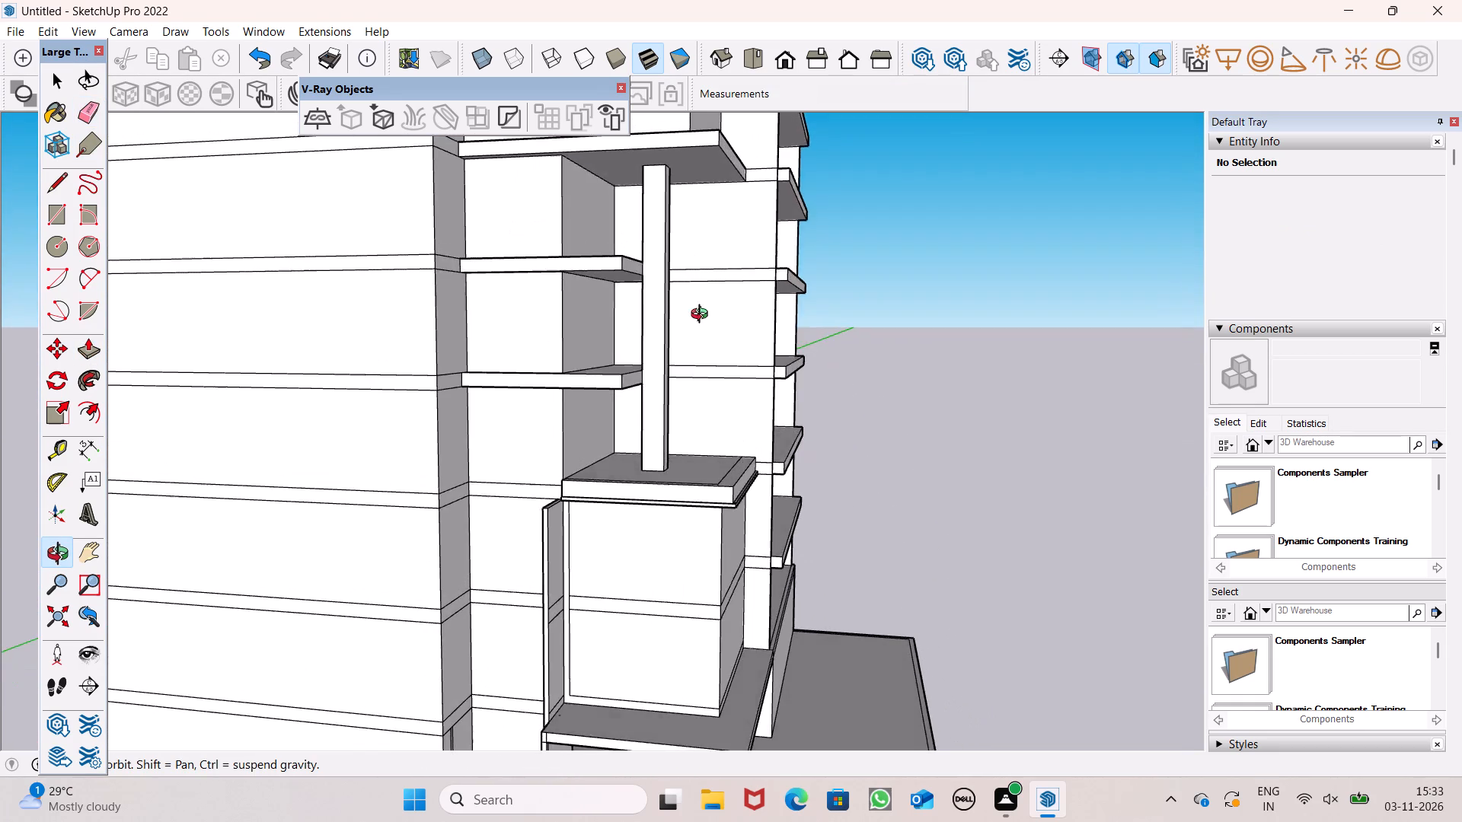
{"action": "middle_click_drag", "start_coordinate": [703, 316], "coordinate": [615, 426]}
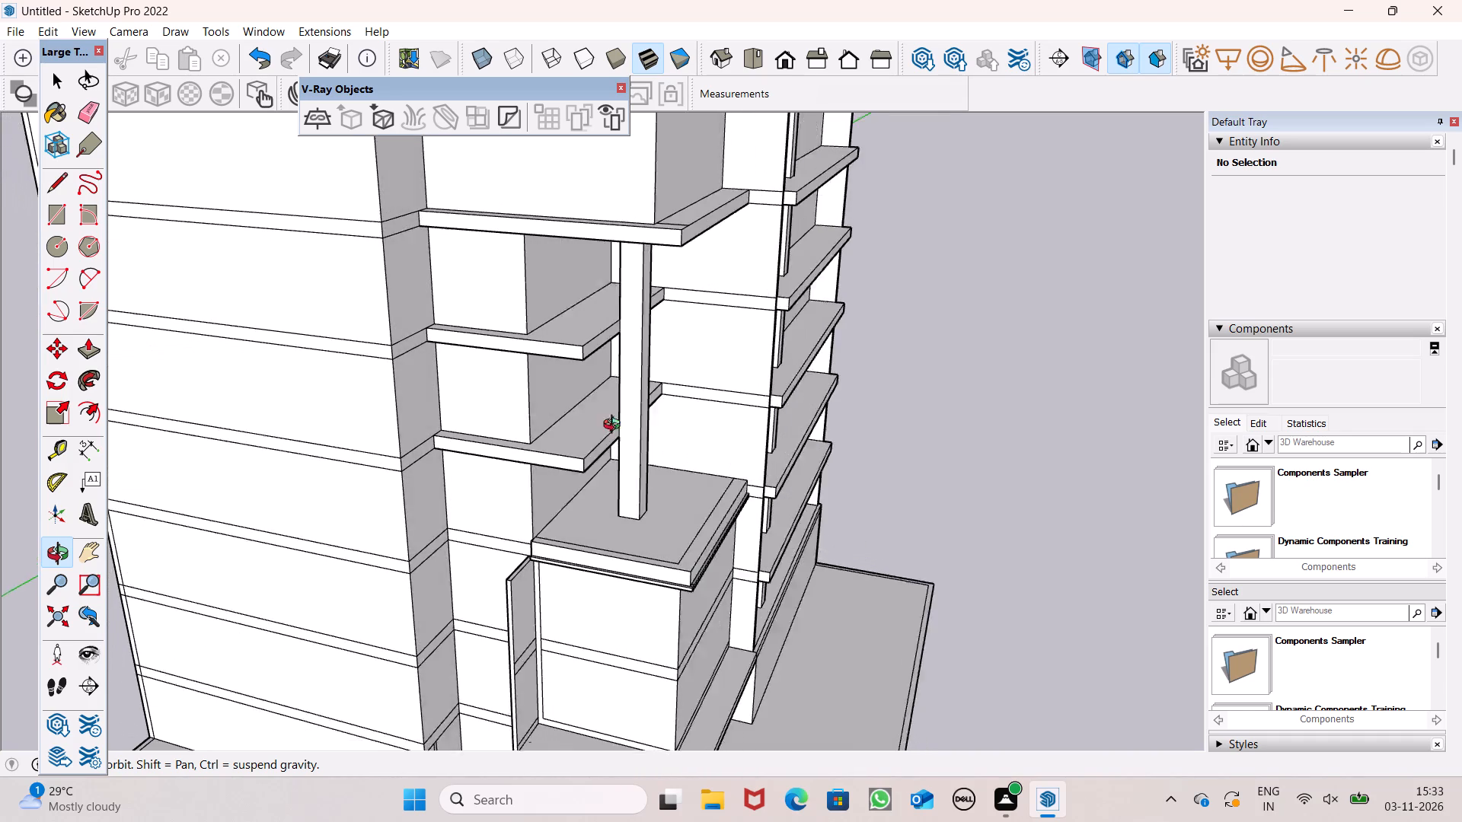
{"action": "middle_click_drag", "start_coordinate": [615, 426], "coordinate": [585, 426]}
{"action": "middle_click", "coordinate": [585, 426]}
{"action": "scroll", "coordinate": [583, 426], "scroll_direction": "up", "scroll_amount": 1}
{"action": "scroll", "coordinate": [471, 357], "scroll_direction": "down", "scroll_amount": 1}
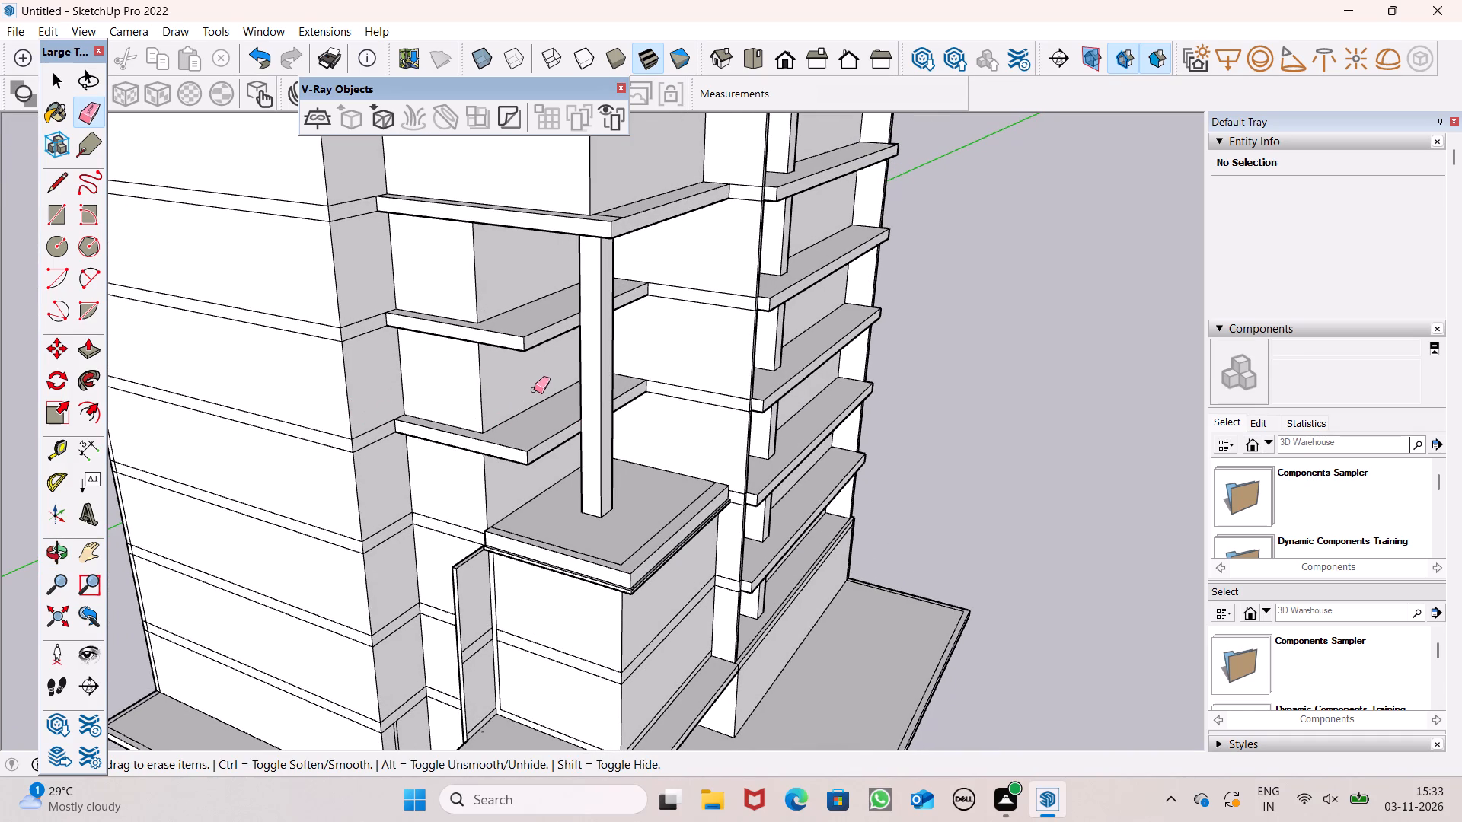
{"action": "scroll", "coordinate": [534, 390], "scroll_direction": "down", "scroll_amount": 1}
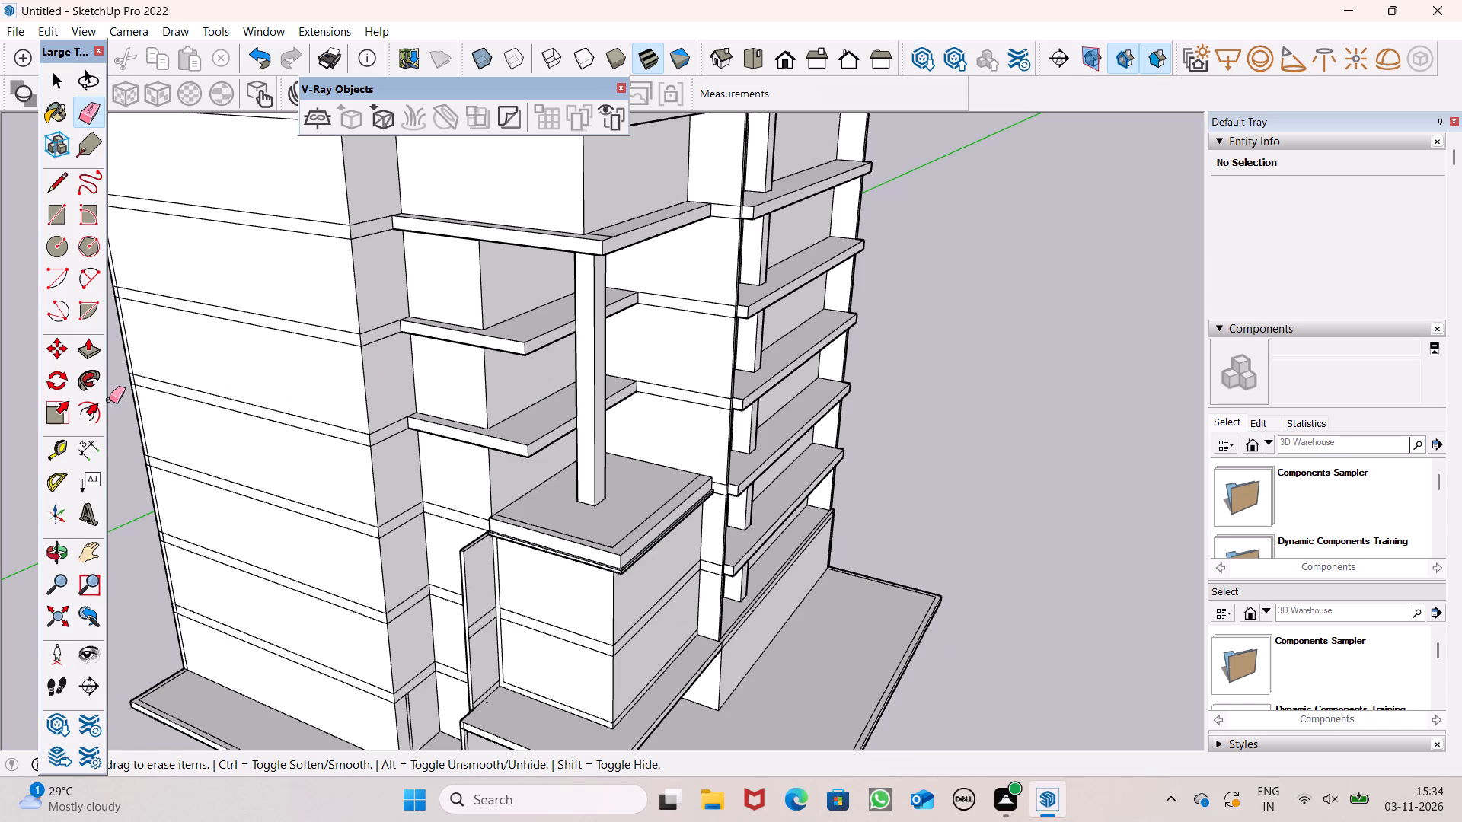
{"action": "middle_click_drag", "start_coordinate": [114, 453], "coordinate": [213, 484]}
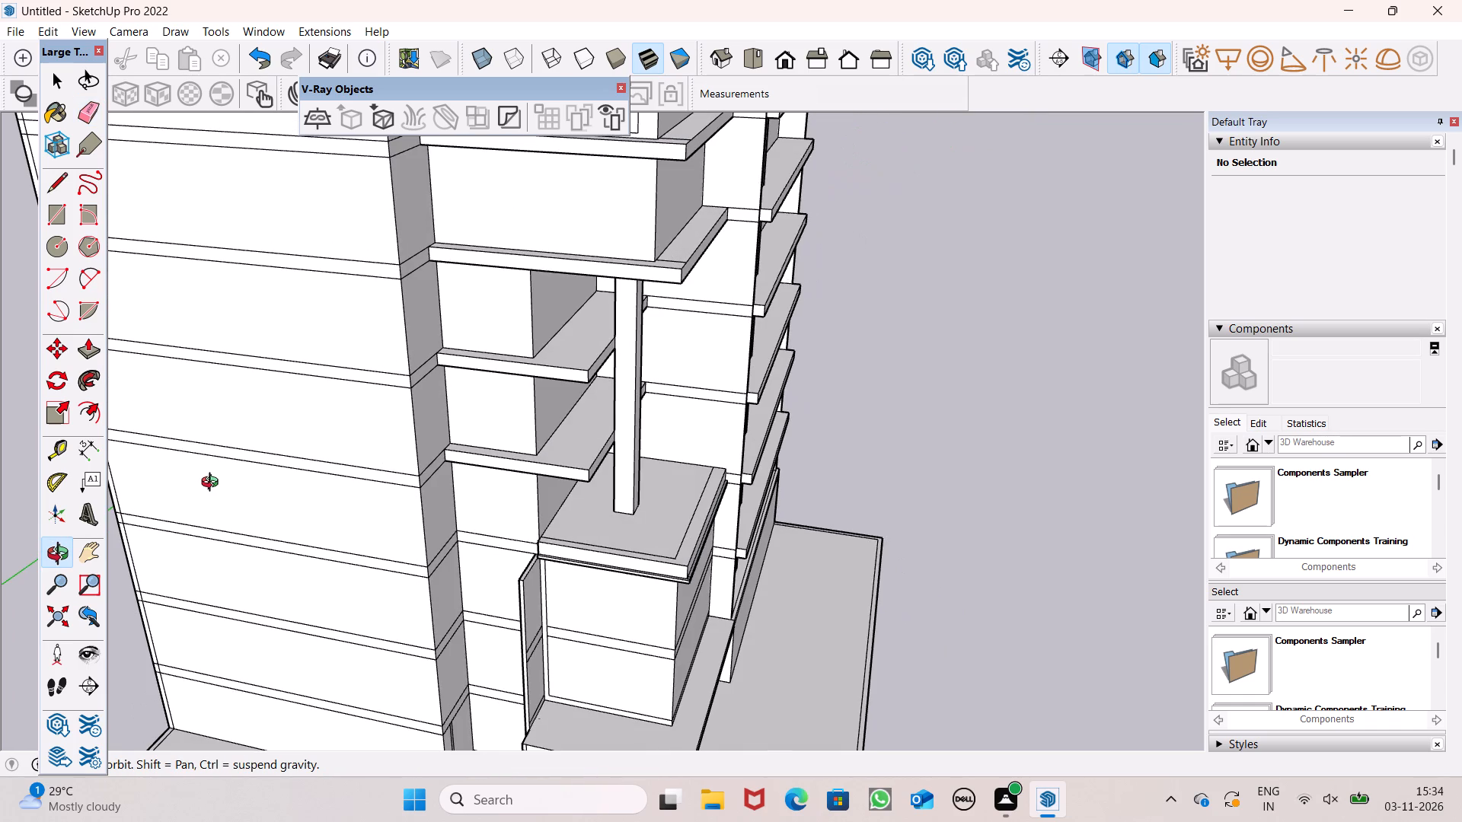
Push/Pull the front edge of the upper of the two short slabs beside the column outward by about 3' 11".
{"action": "middle_click_drag", "start_coordinate": [213, 484], "coordinate": [255, 469]}
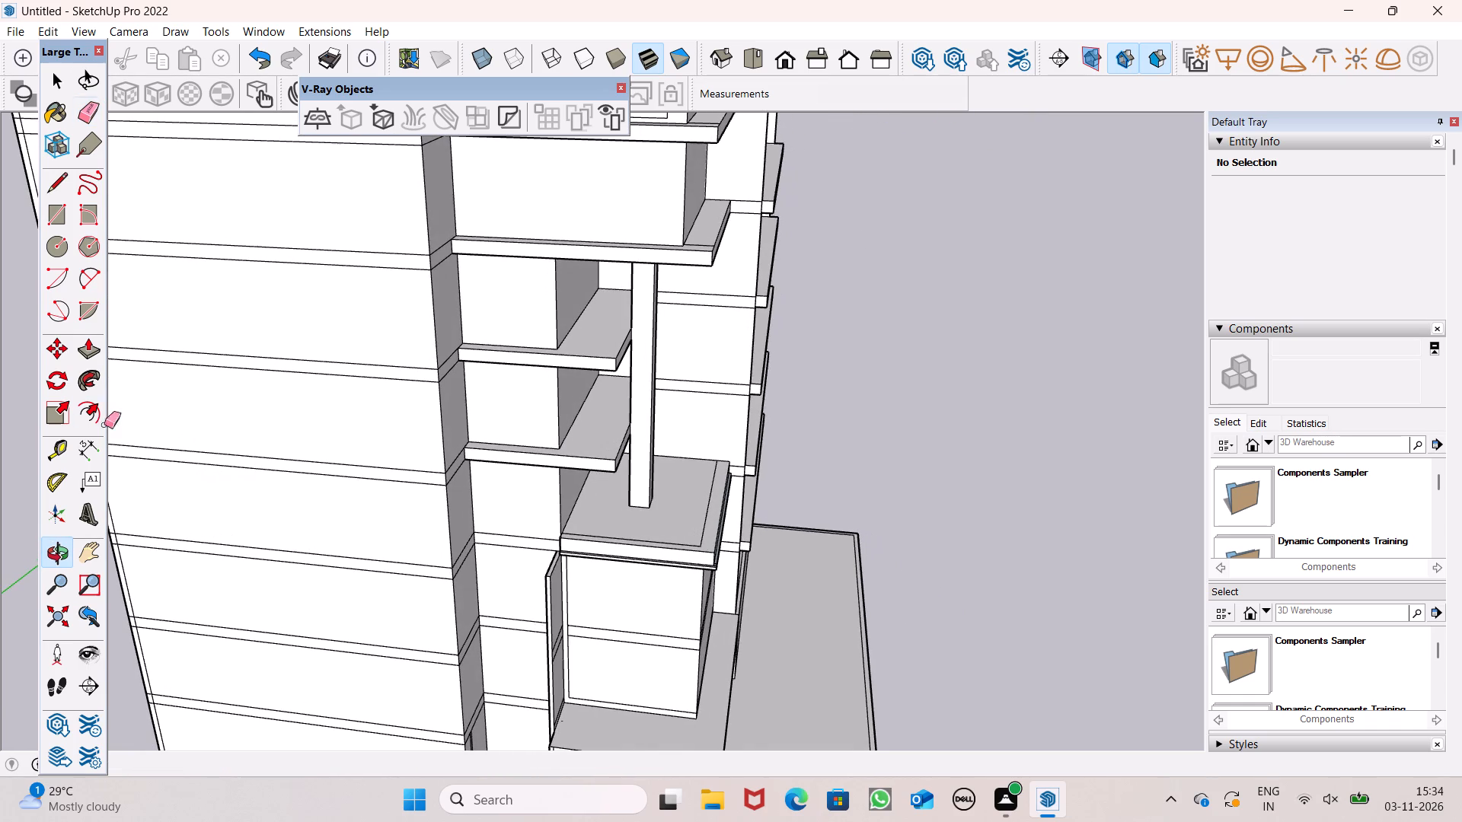
{"action": "left_click", "coordinate": [87, 344]}
{"action": "middle_click_drag", "start_coordinate": [343, 500], "coordinate": [321, 569]}
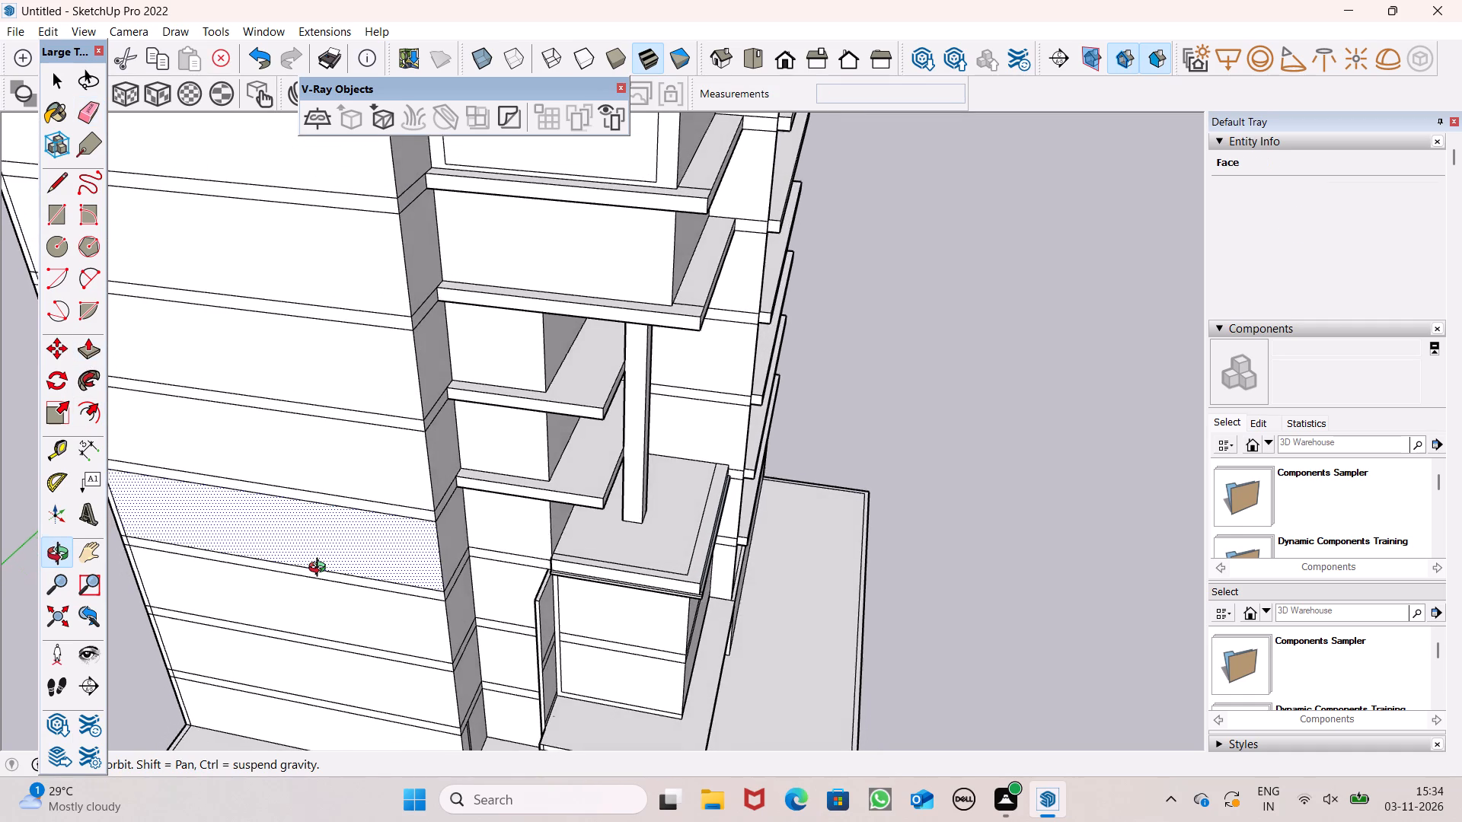
{"action": "middle_click_drag", "start_coordinate": [321, 569], "coordinate": [311, 572]}
{"action": "scroll", "coordinate": [461, 441], "scroll_direction": "up", "scroll_amount": 4}
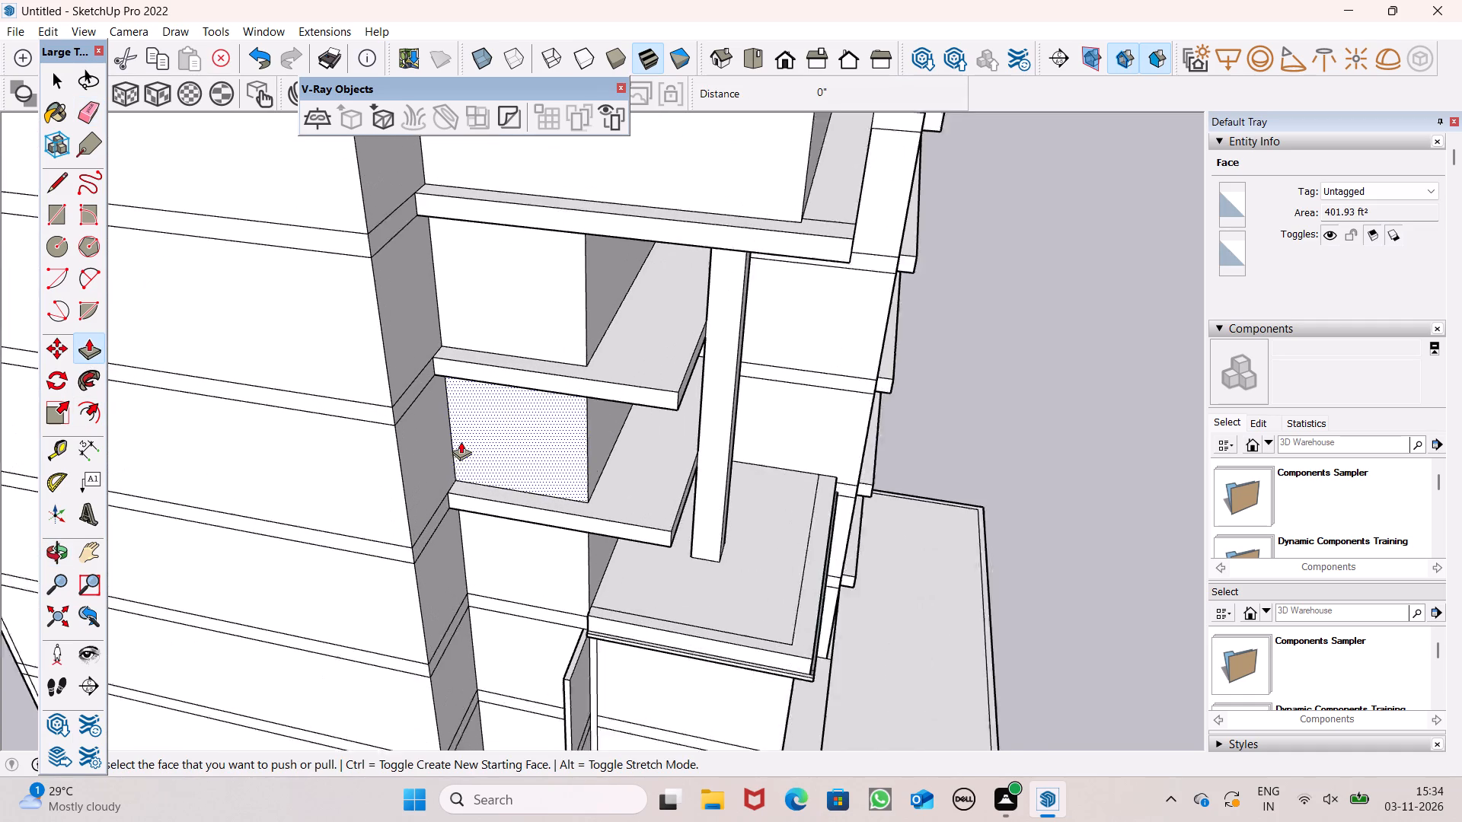
{"action": "scroll", "coordinate": [461, 441], "scroll_direction": "up", "scroll_amount": 1}
{"action": "left_click_drag", "start_coordinate": [464, 365], "coordinate": [439, 394]}
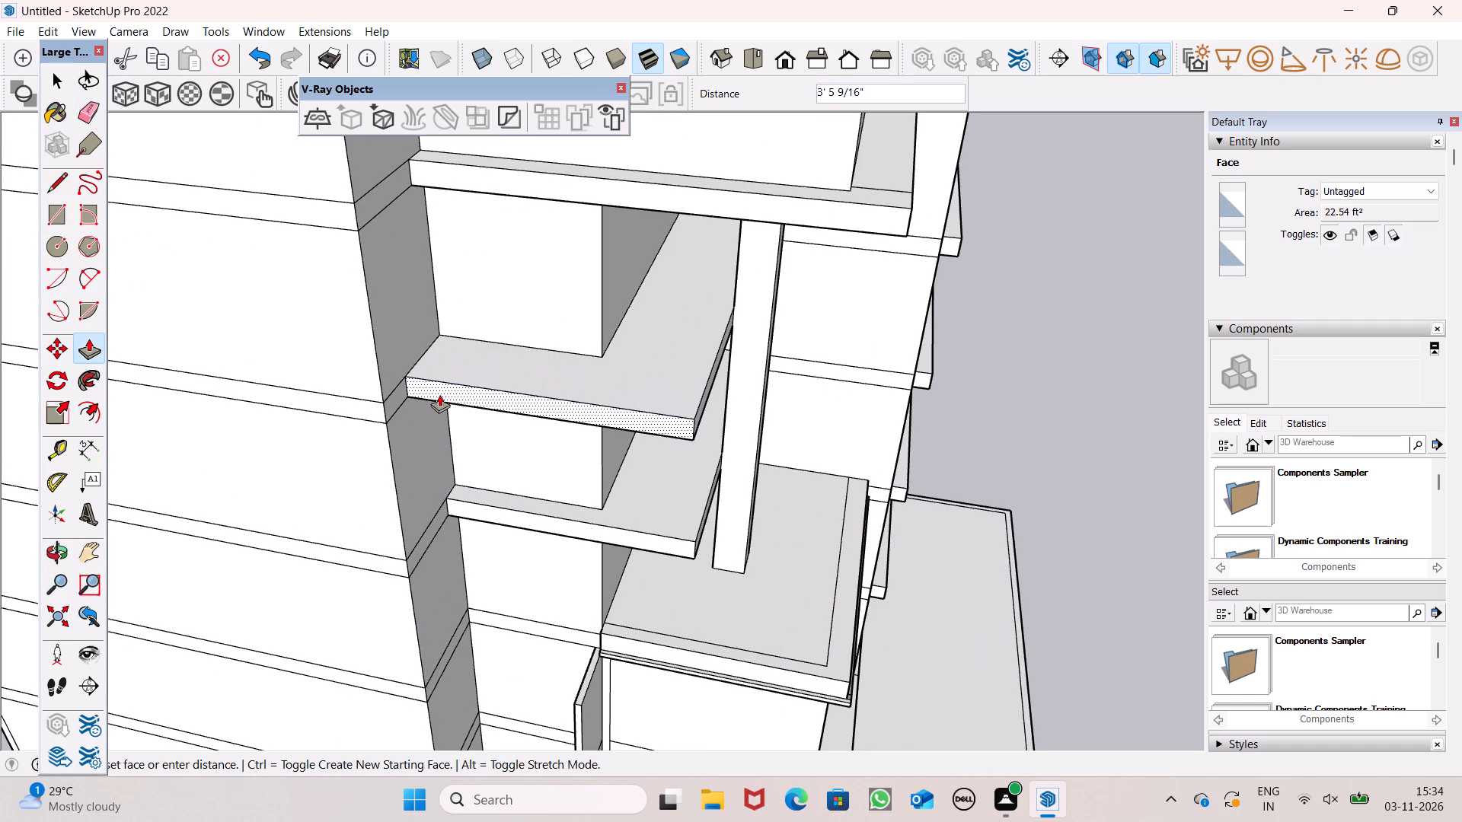
{"action": "left_click_drag", "start_coordinate": [439, 394], "coordinate": [436, 397]}
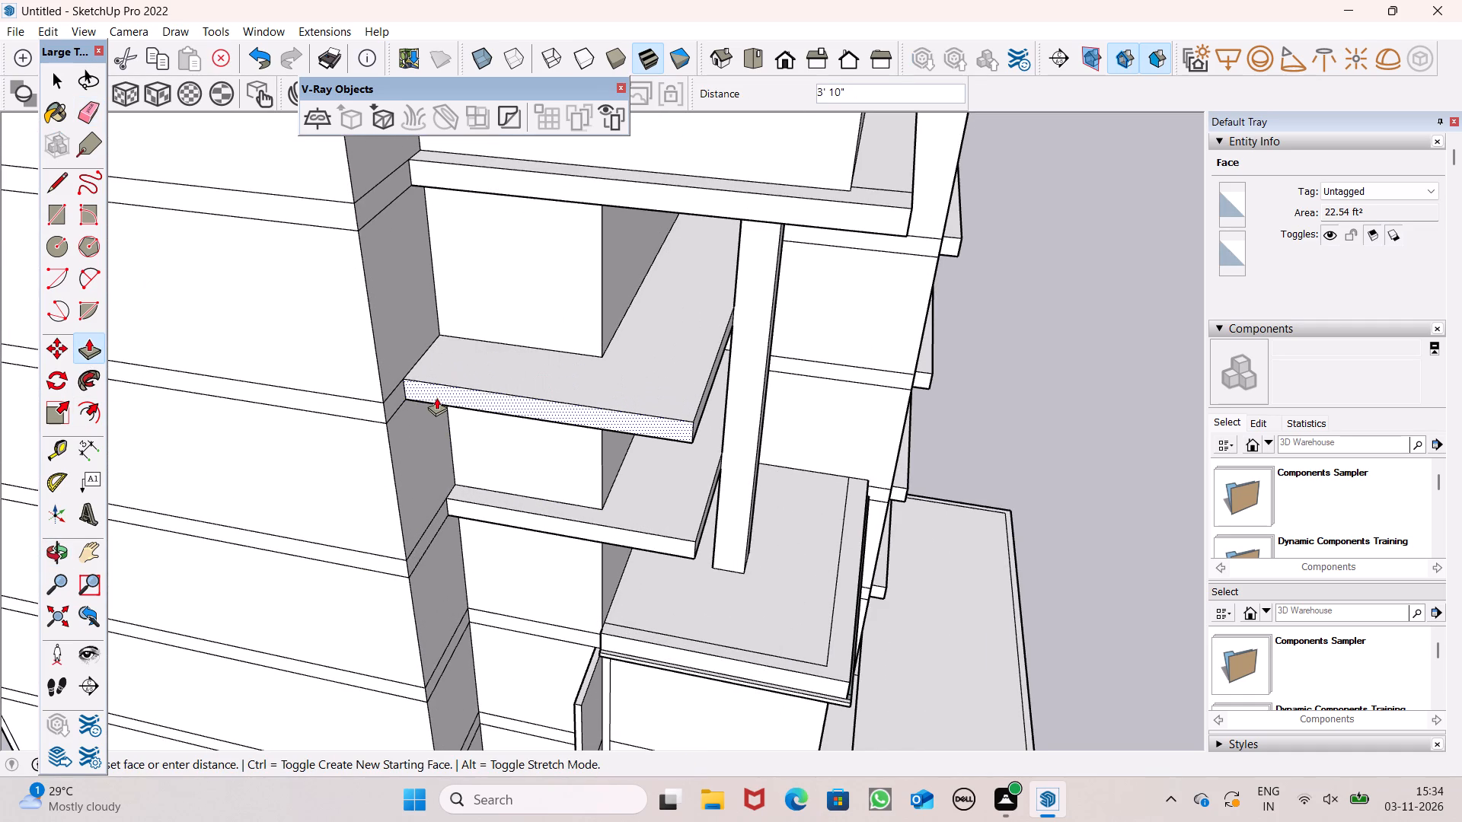
{"action": "left_click_drag", "start_coordinate": [436, 397], "coordinate": [436, 398]}
Draw a vertical line on the large front facade from the floor band level with the lower short slab down to the base.
{"action": "scroll", "coordinate": [425, 387], "scroll_direction": "down", "scroll_amount": 2}
{"action": "middle_click_drag", "start_coordinate": [519, 442], "coordinate": [469, 370]}
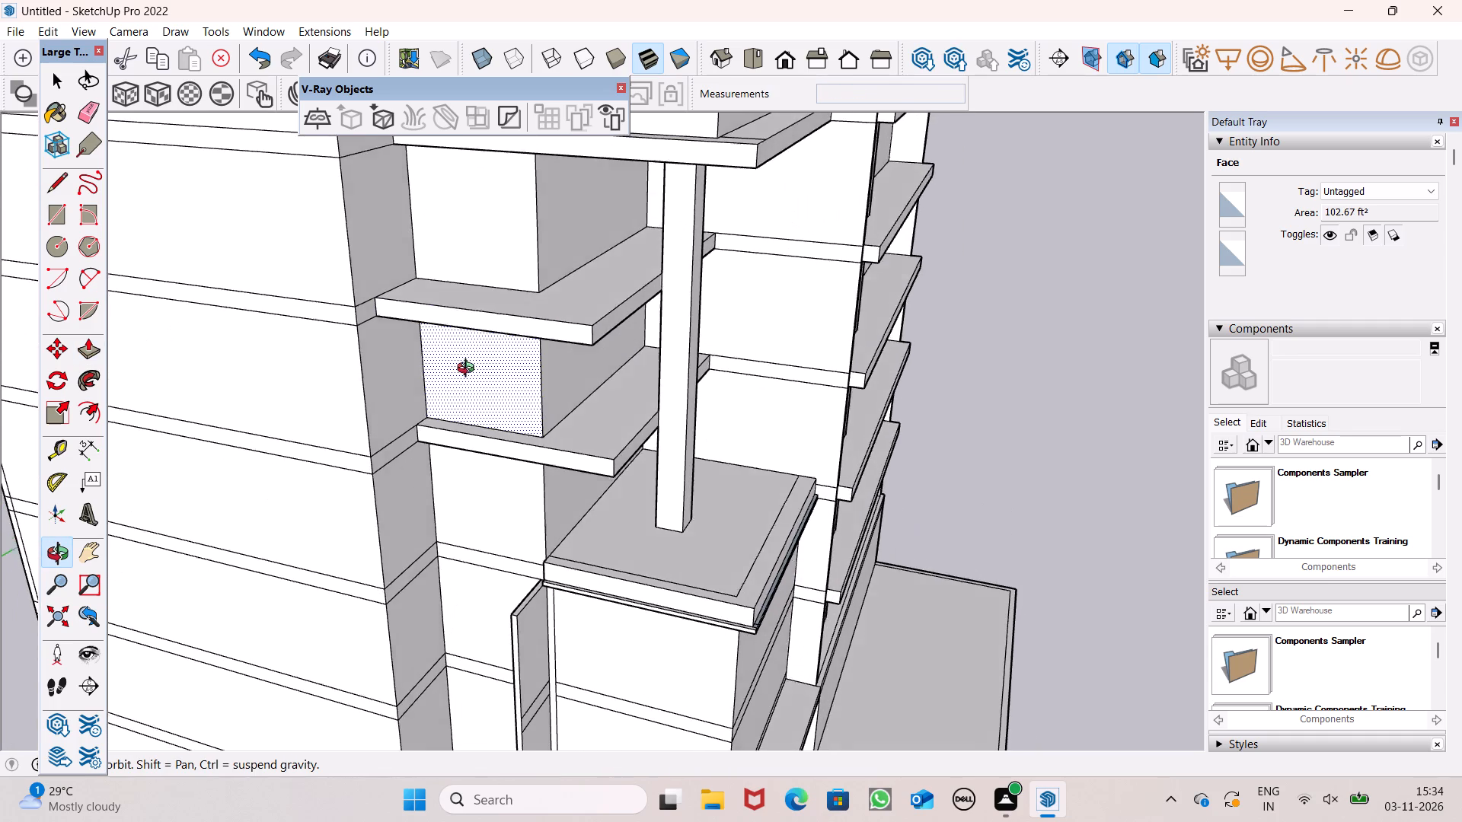
{"action": "middle_click_drag", "start_coordinate": [469, 370], "coordinate": [463, 381]}
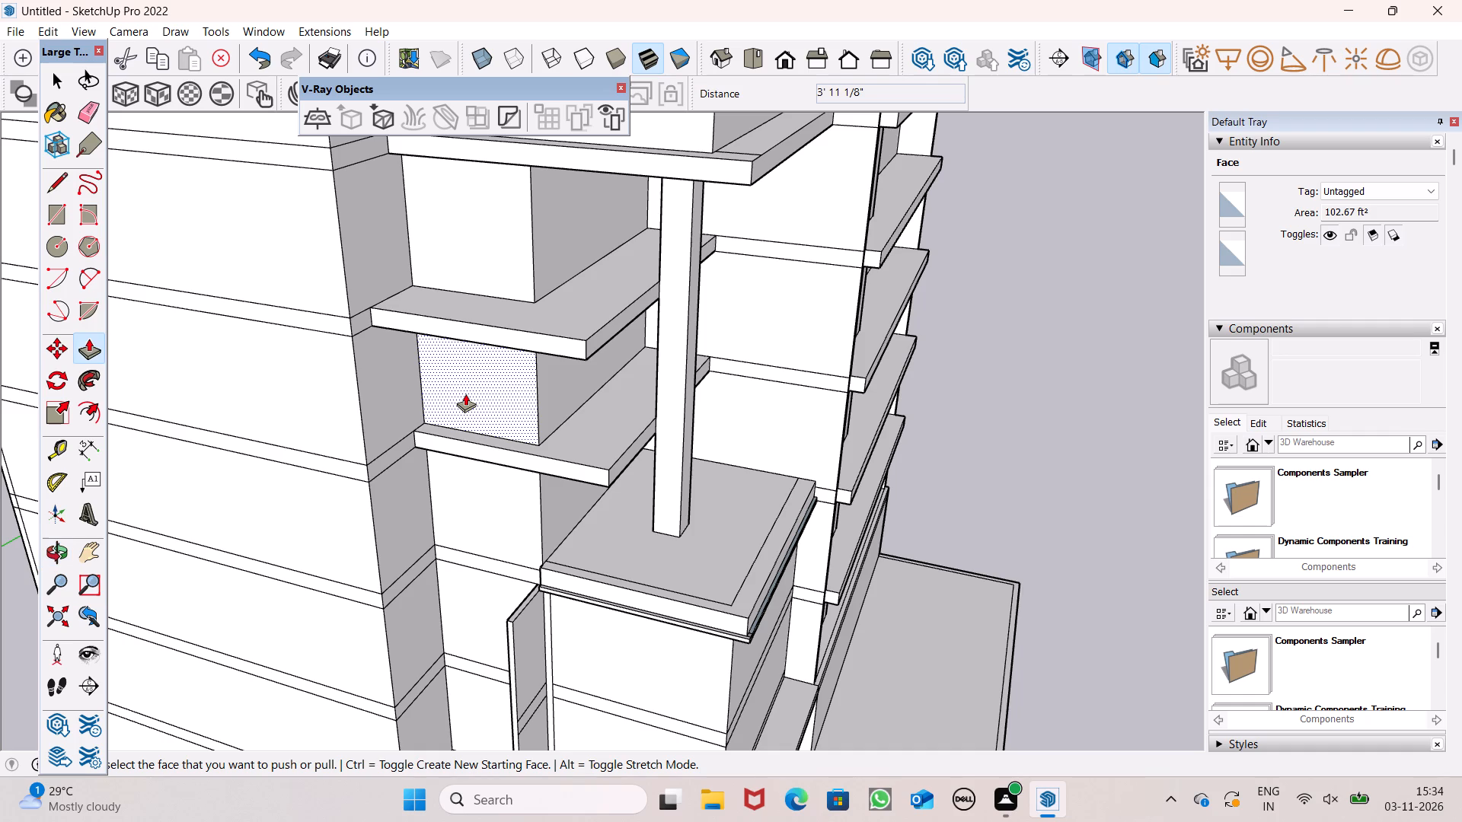
{"action": "middle_click_drag", "start_coordinate": [457, 388], "coordinate": [468, 339]}
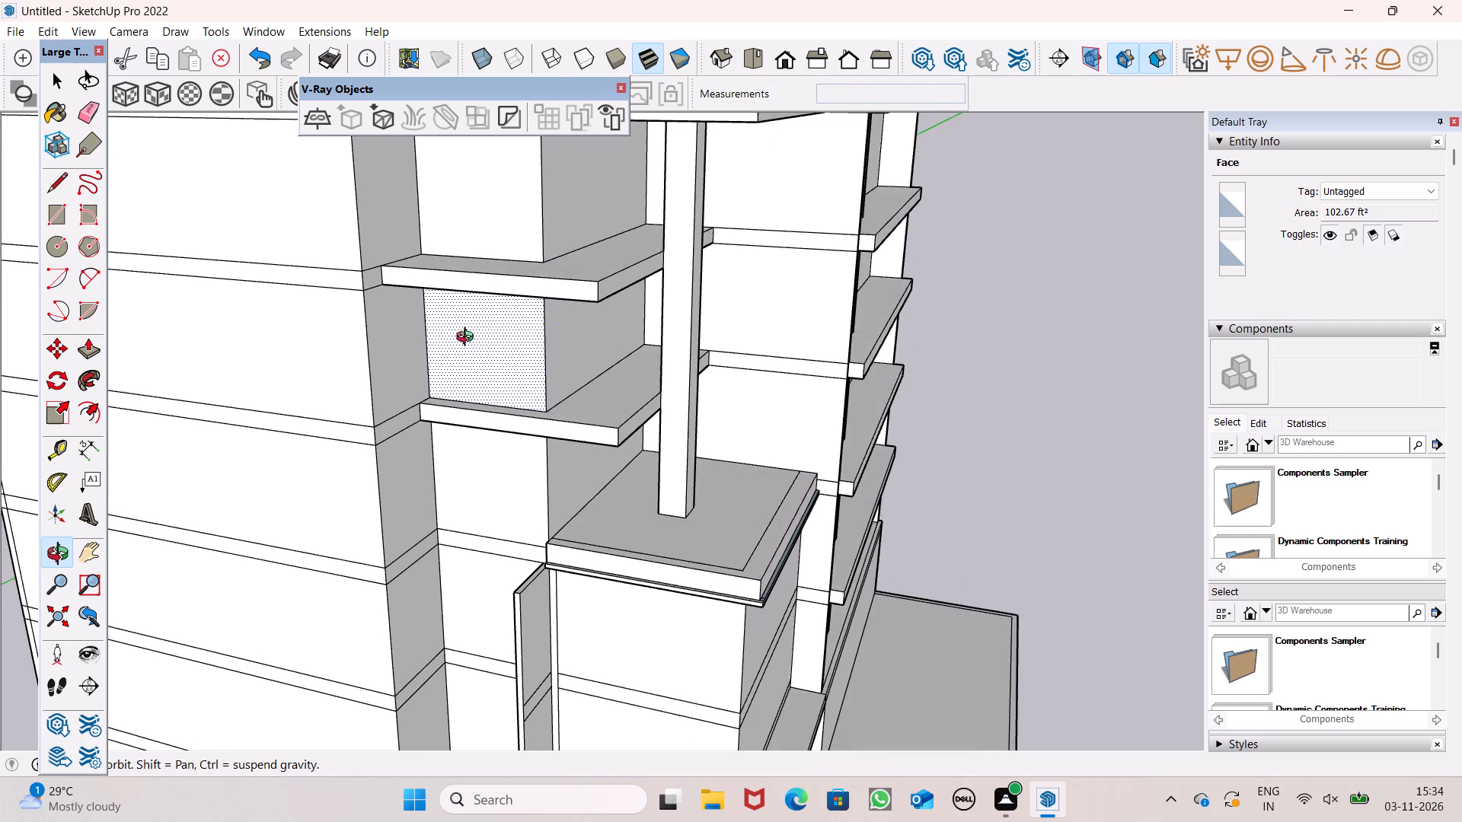
{"action": "middle_click_drag", "start_coordinate": [468, 339], "coordinate": [614, 345]}
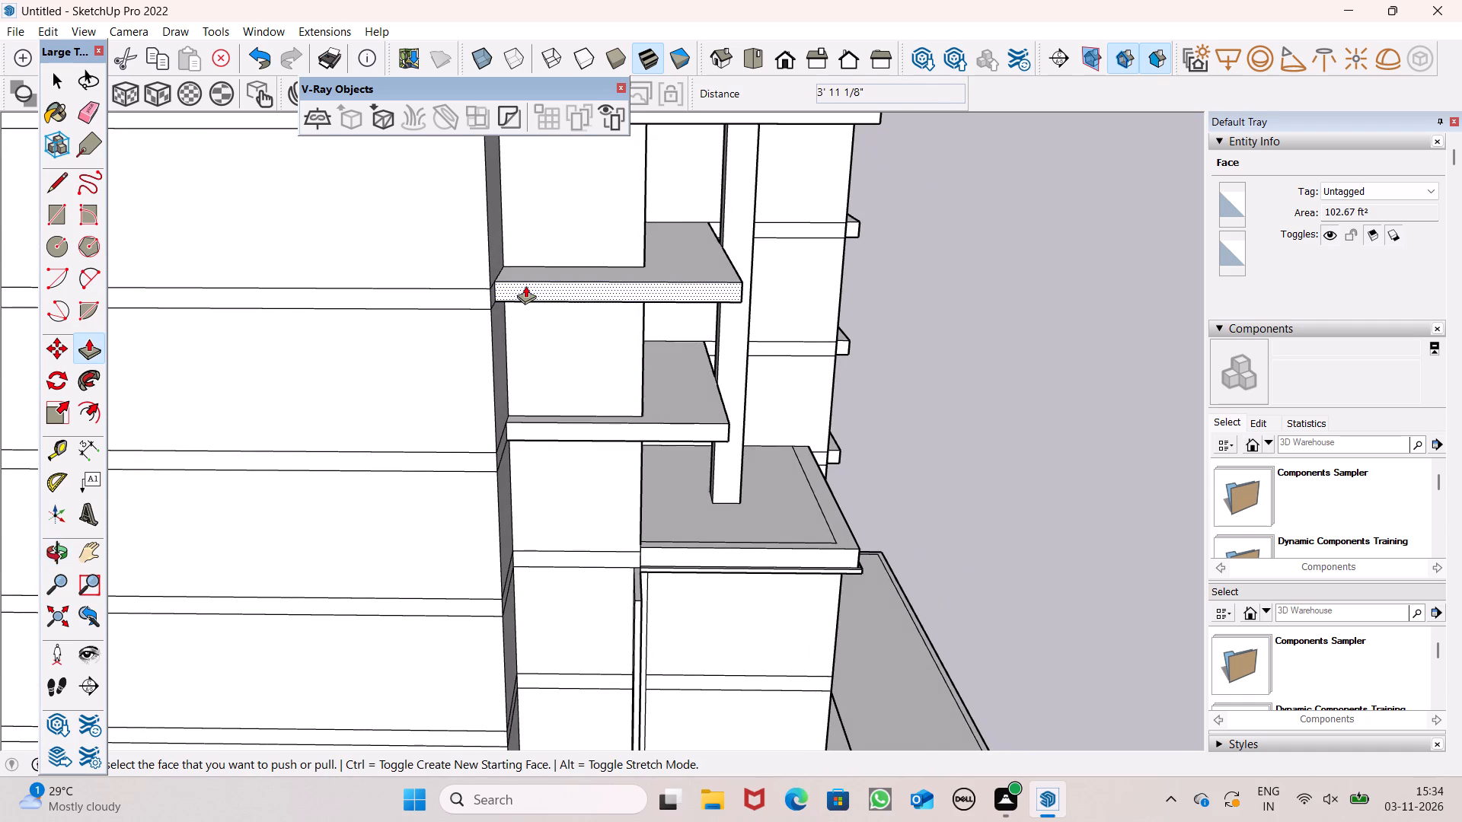
{"action": "scroll", "coordinate": [525, 285], "scroll_direction": "down", "scroll_amount": 5}
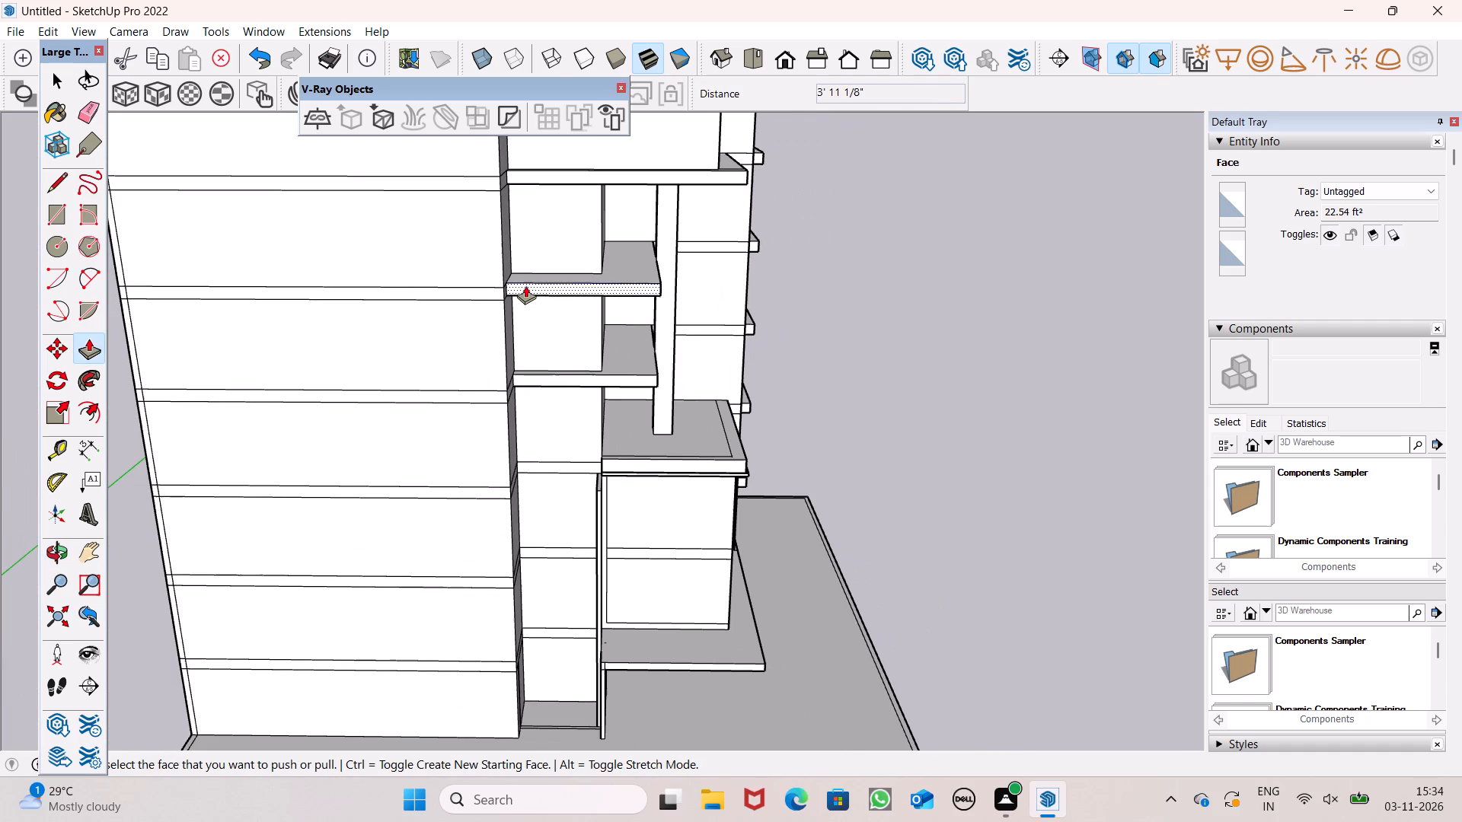
{"action": "middle_click_drag", "start_coordinate": [541, 406], "coordinate": [503, 346]}
{"action": "left_click", "coordinate": [53, 192]}
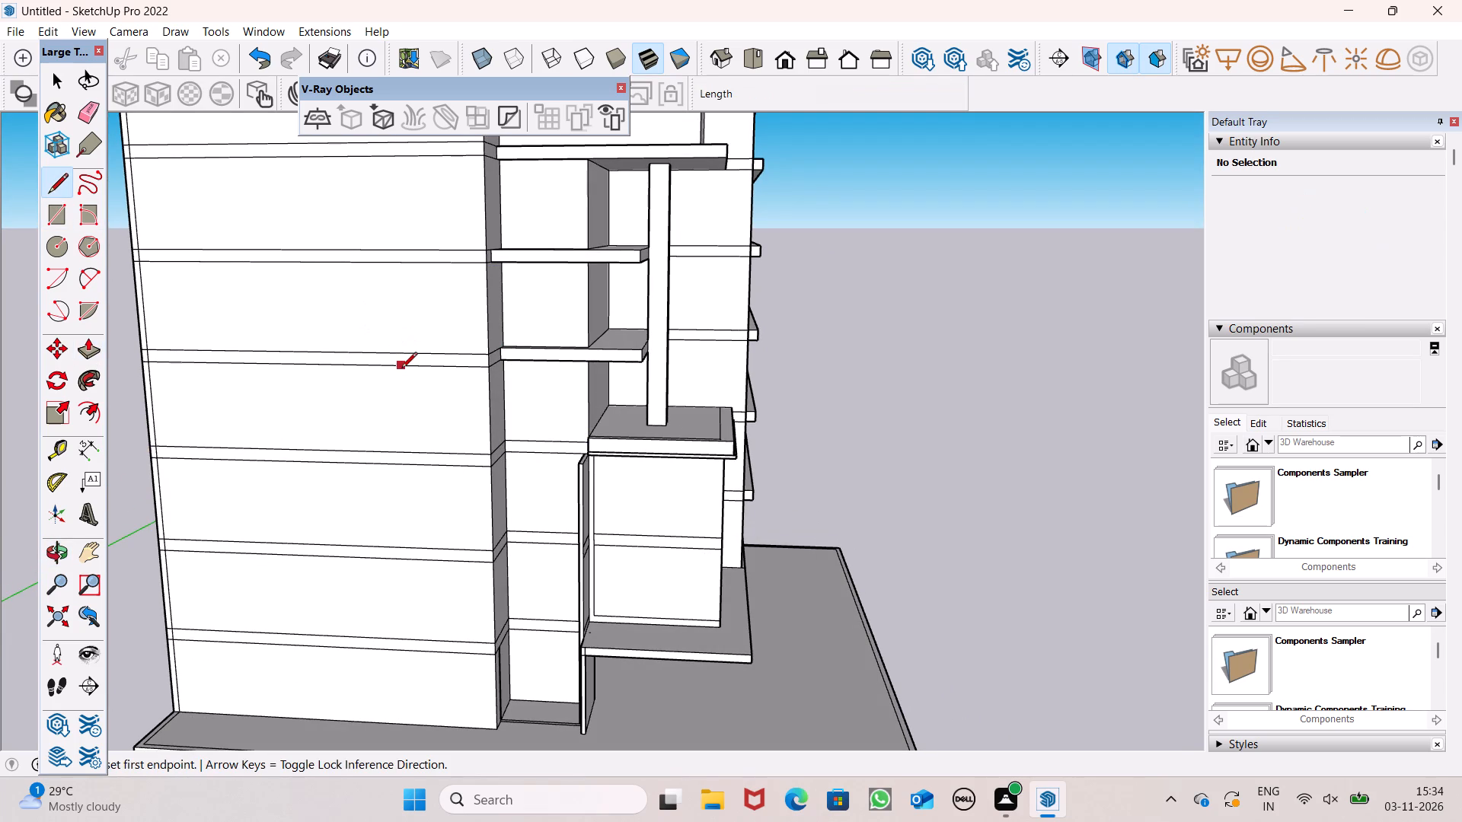
{"action": "left_click", "coordinate": [395, 370]}
{"action": "scroll", "coordinate": [395, 370], "scroll_direction": "down", "scroll_amount": 6}
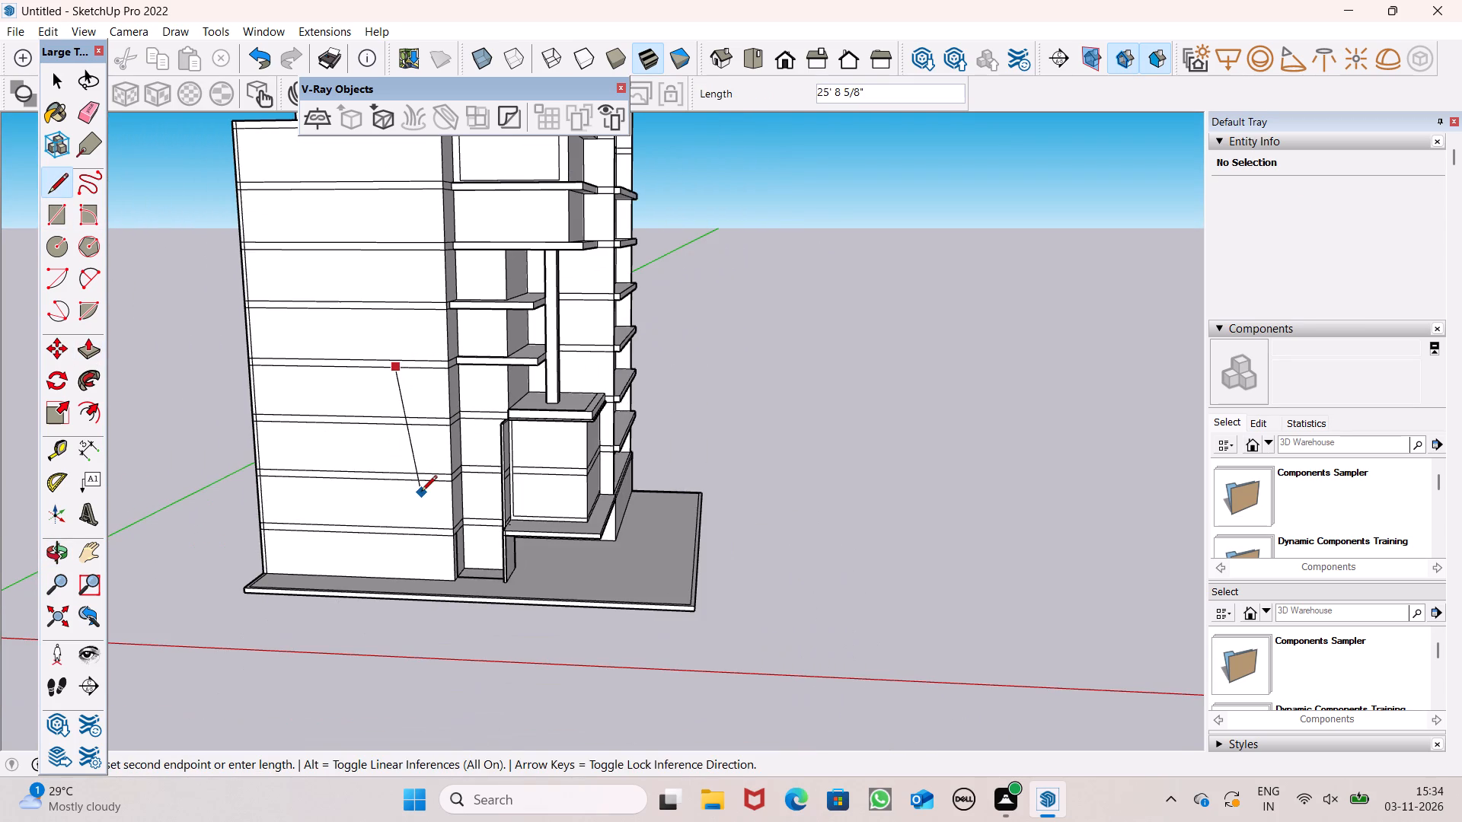
{"action": "scroll", "coordinate": [433, 546], "scroll_direction": "up", "scroll_amount": 3}
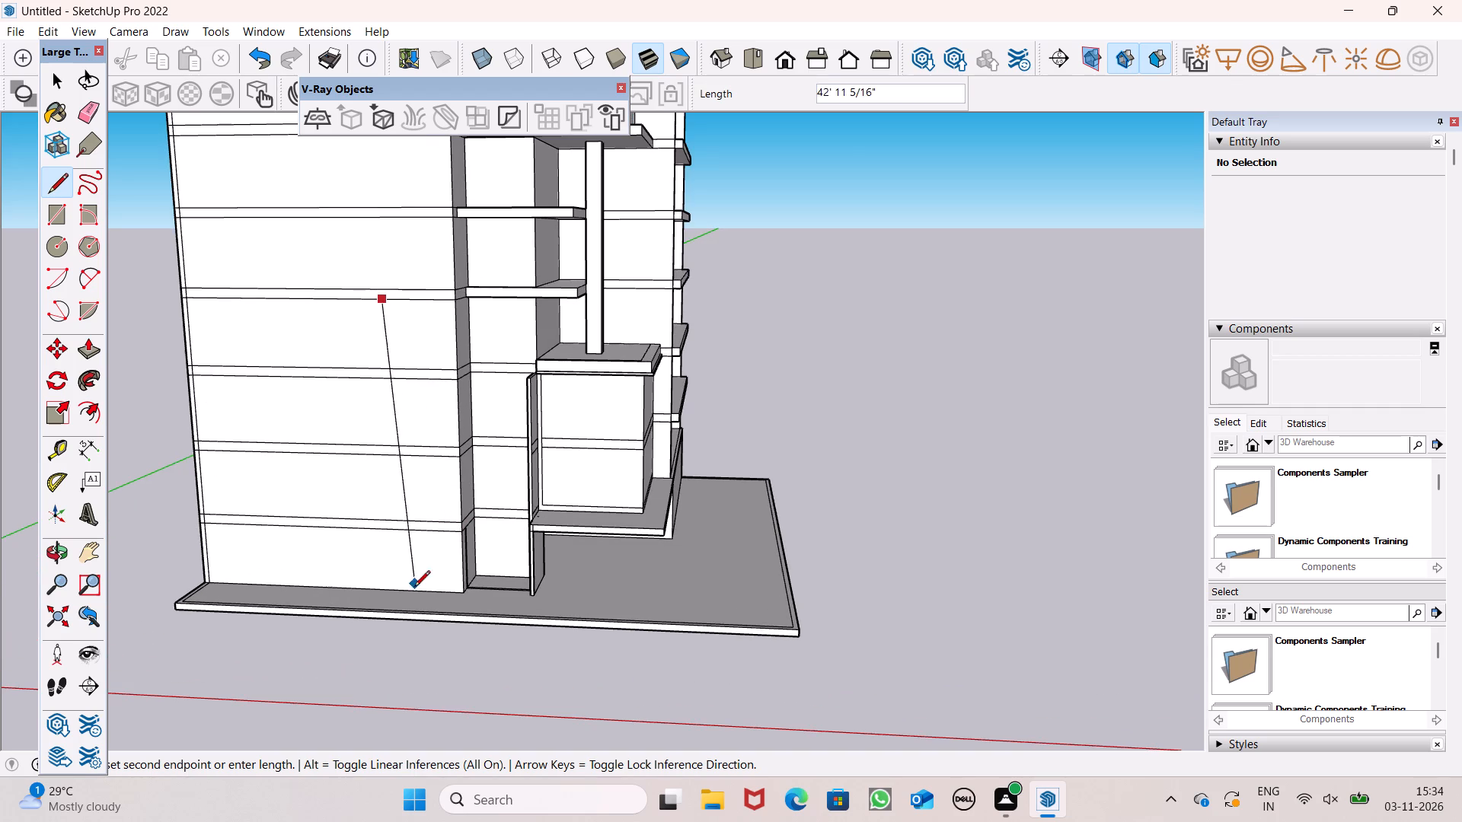
{"action": "left_click", "coordinate": [394, 593]}
Extend the vertical facade line above the floor band and close the outline with a horizontal line about 10' 9" long to the corner.
{"action": "middle_click_drag", "start_coordinate": [380, 526], "coordinate": [373, 585]}
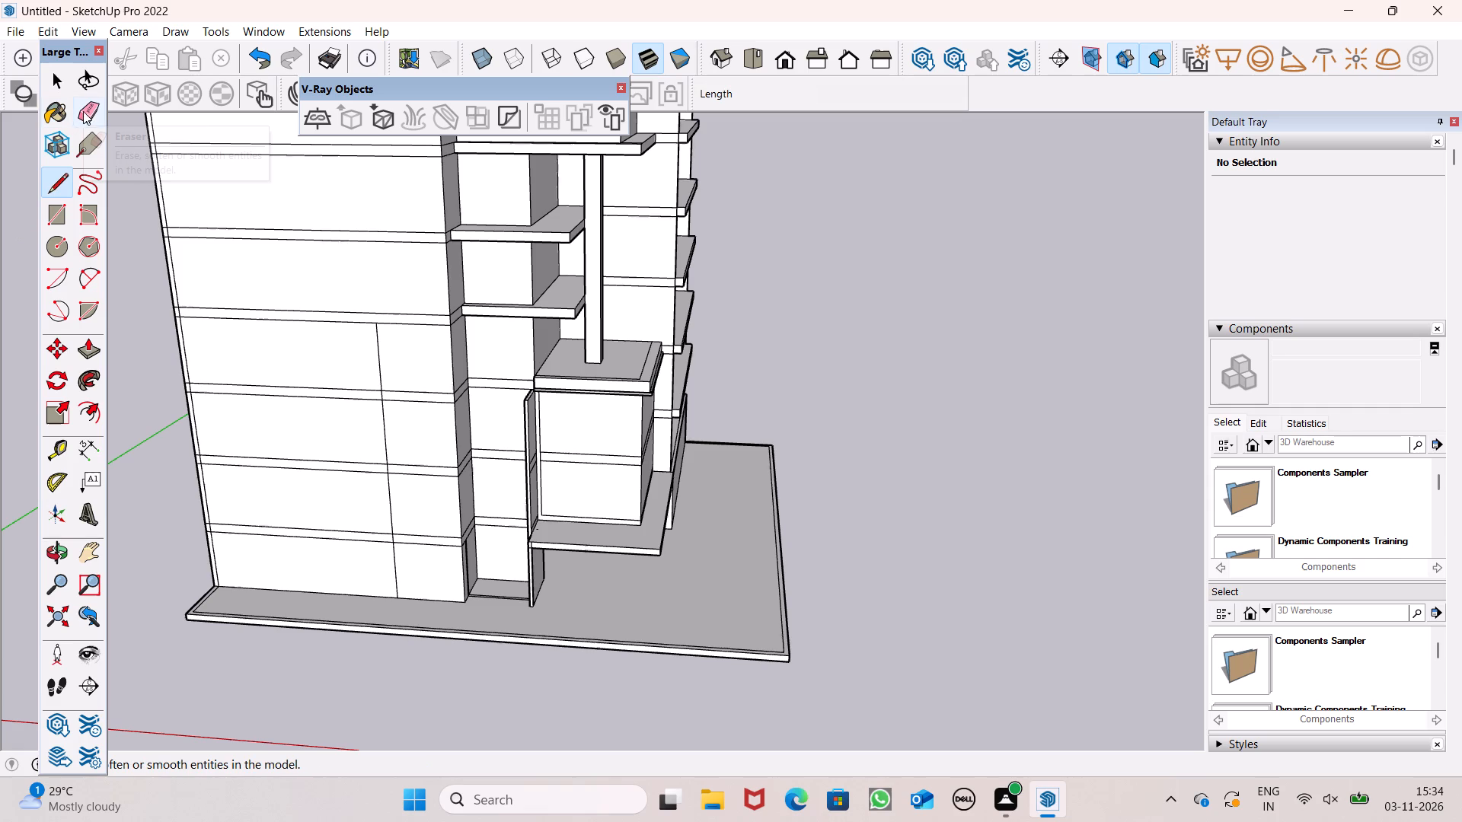
{"action": "scroll", "coordinate": [185, 288], "scroll_direction": "down", "scroll_amount": 1}
{"action": "middle_click_drag", "start_coordinate": [200, 311], "coordinate": [218, 278]}
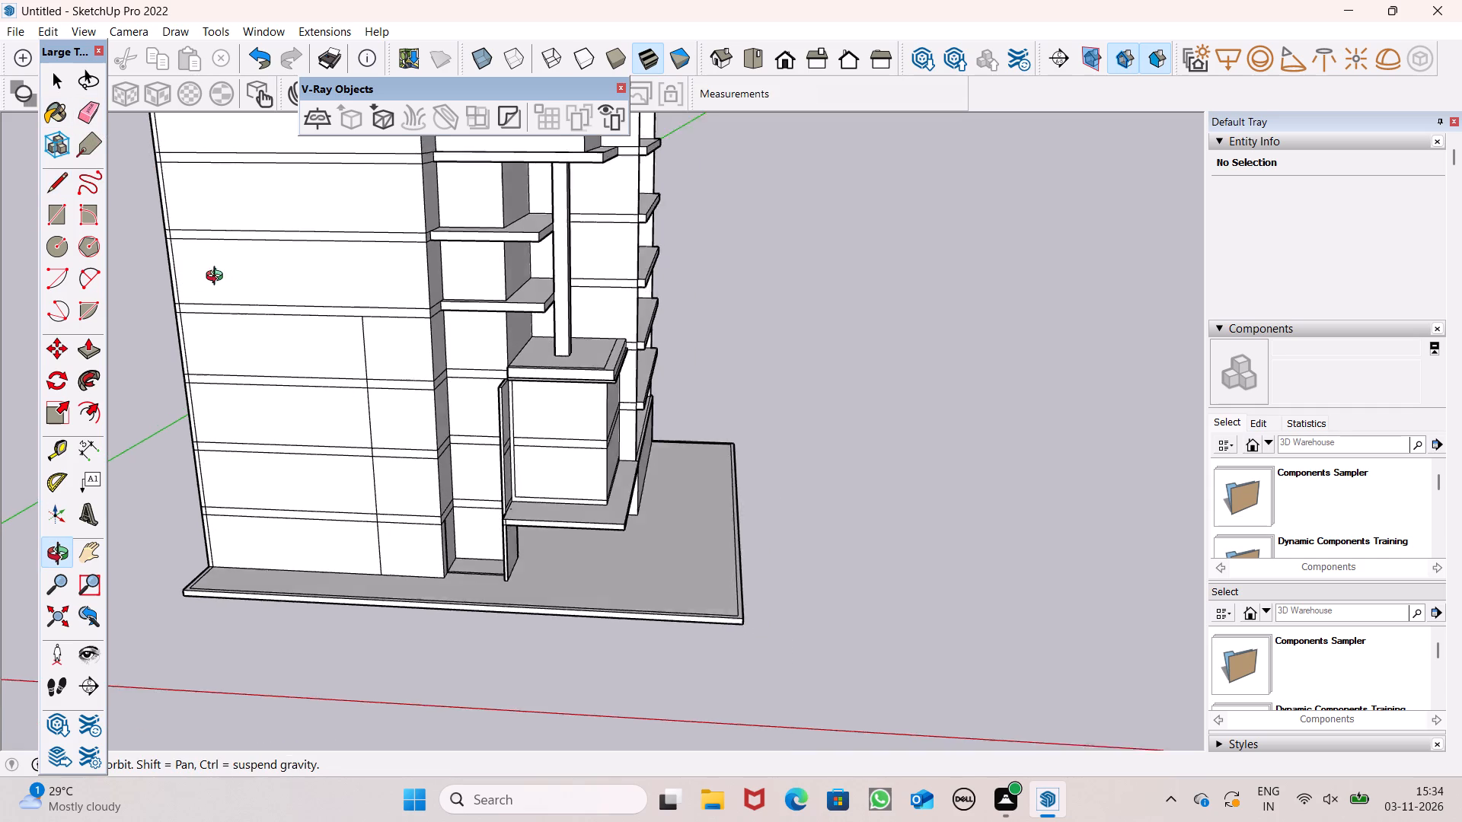
{"action": "middle_click_drag", "start_coordinate": [218, 278], "coordinate": [227, 259]}
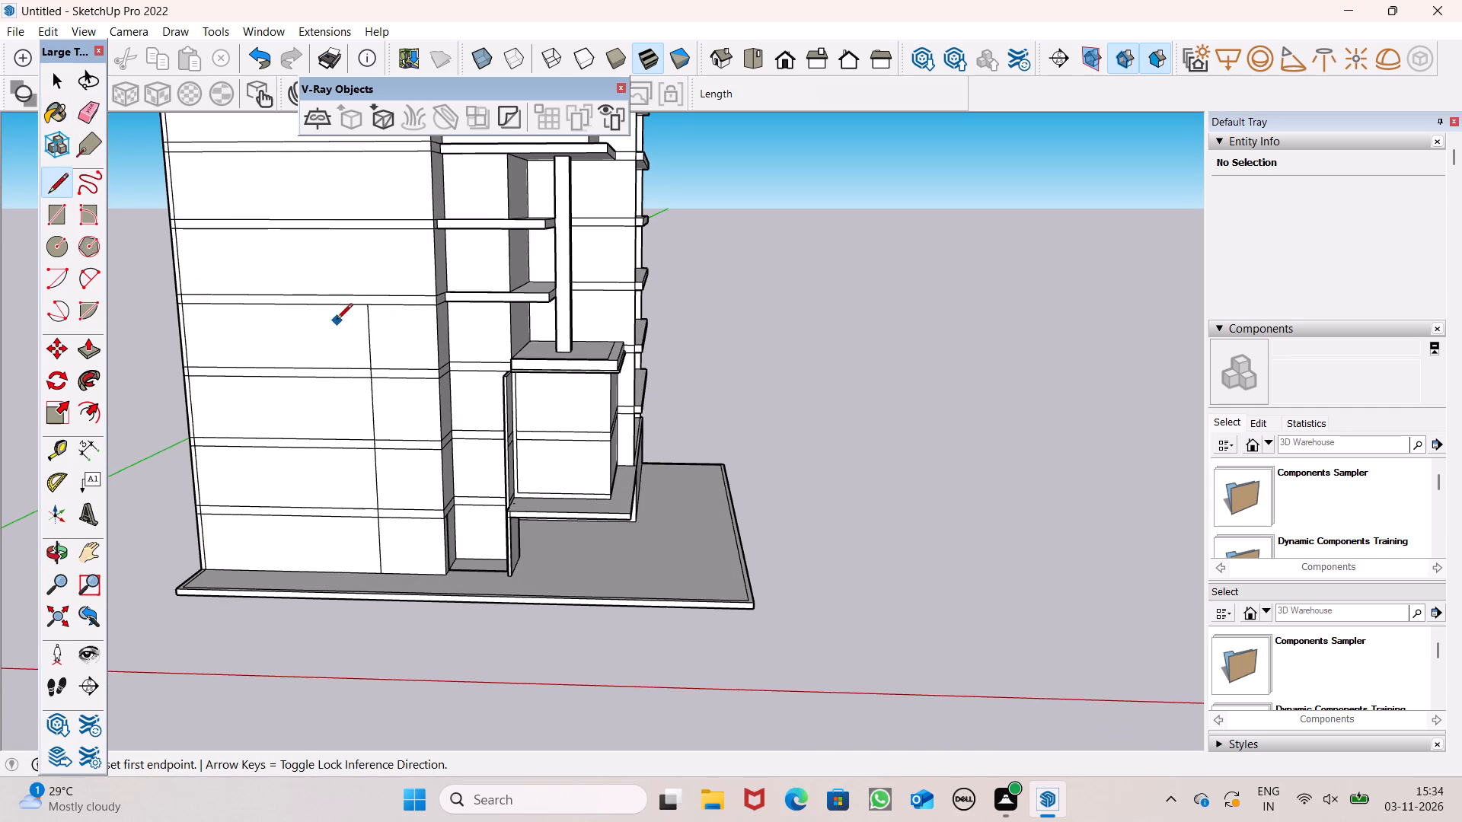
{"action": "scroll", "coordinate": [365, 278], "scroll_direction": "up", "scroll_amount": 1}
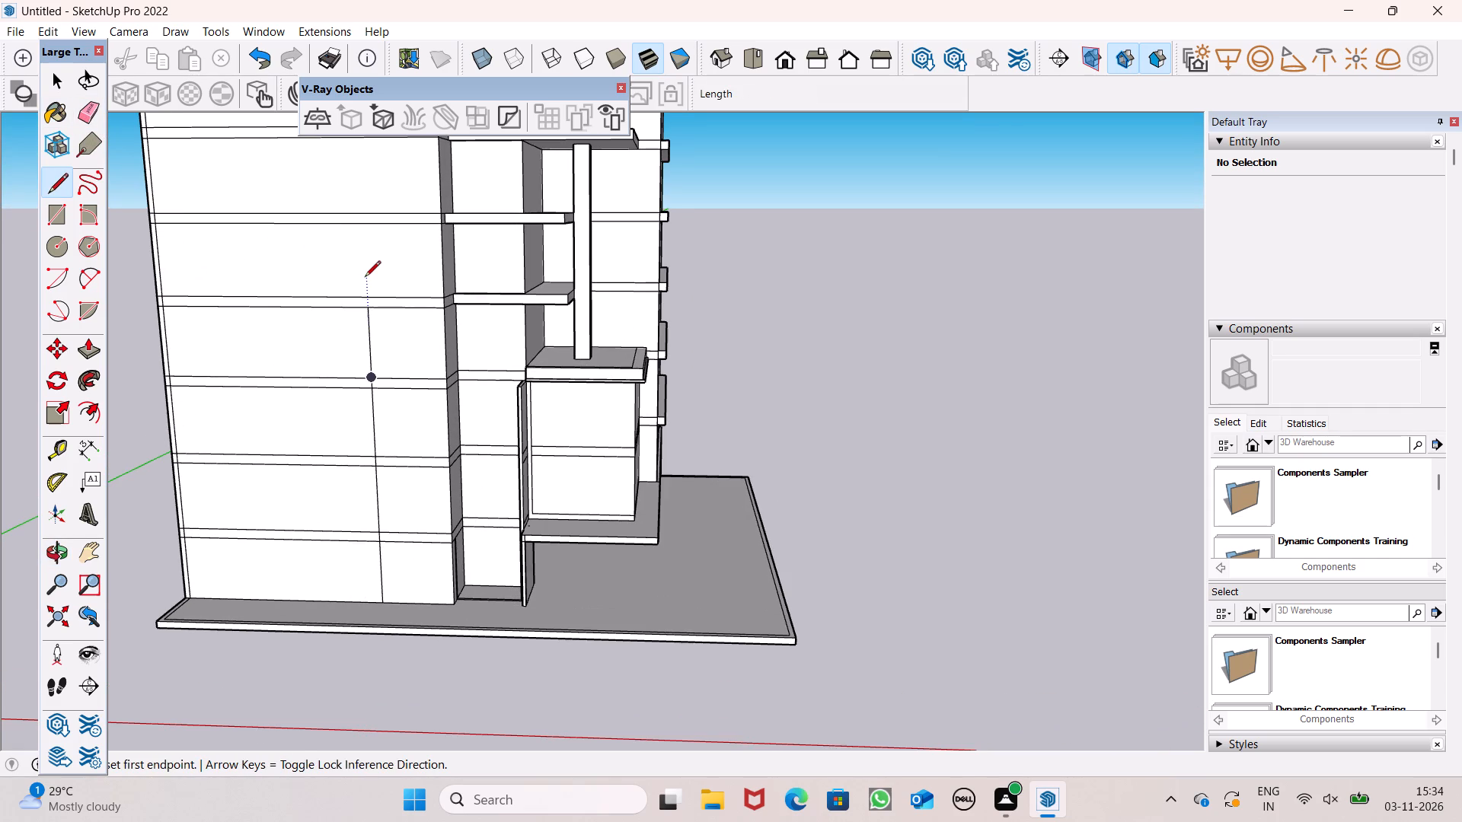
{"action": "scroll", "coordinate": [394, 262], "scroll_direction": "up", "scroll_amount": 4}
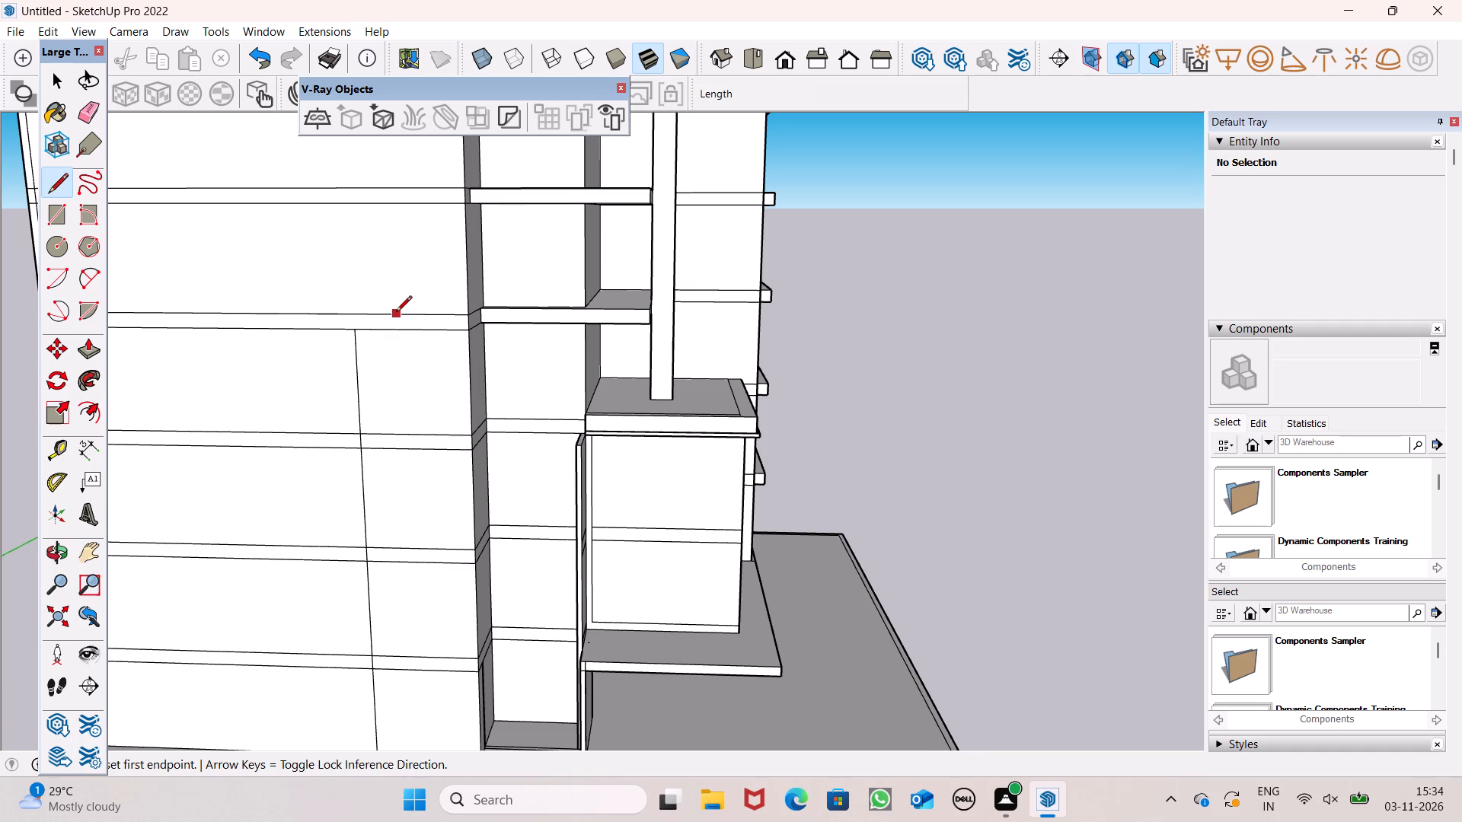
{"action": "scroll", "coordinate": [394, 306], "scroll_direction": "up", "scroll_amount": 2}
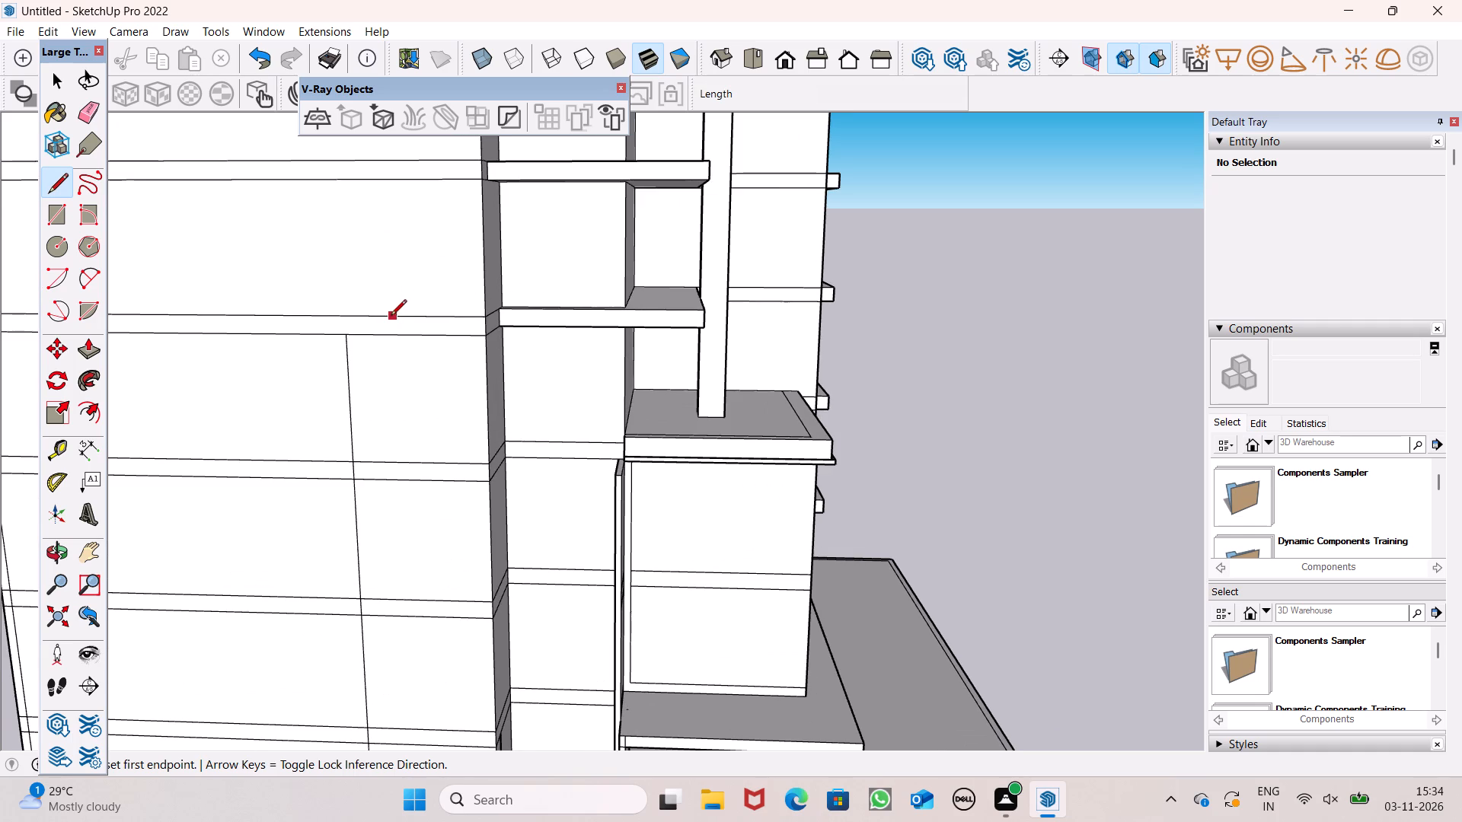
{"action": "left_click", "coordinate": [343, 339]}
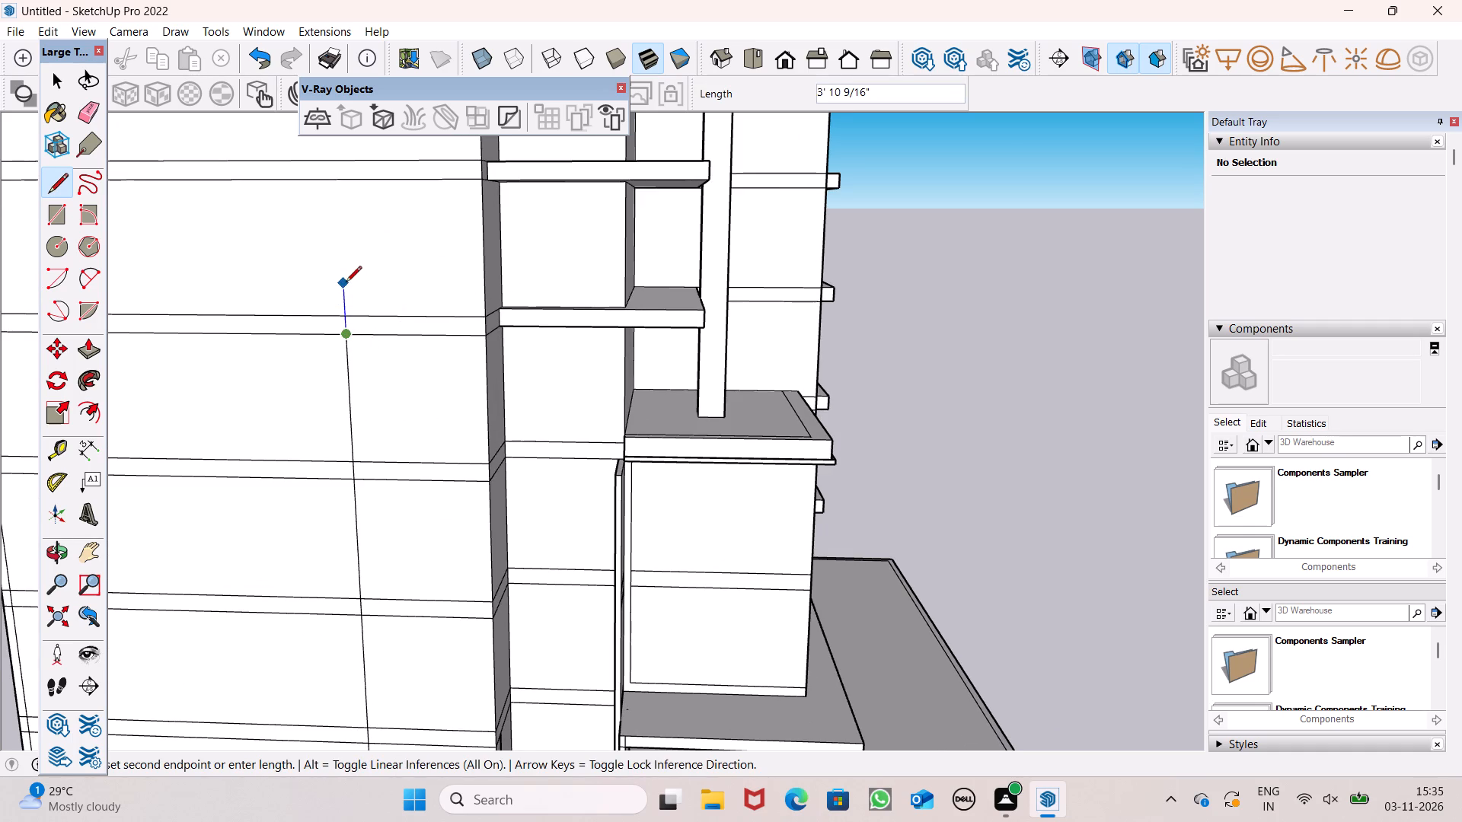
{"action": "left_click", "coordinate": [346, 283]}
{"action": "left_click", "coordinate": [341, 268]}
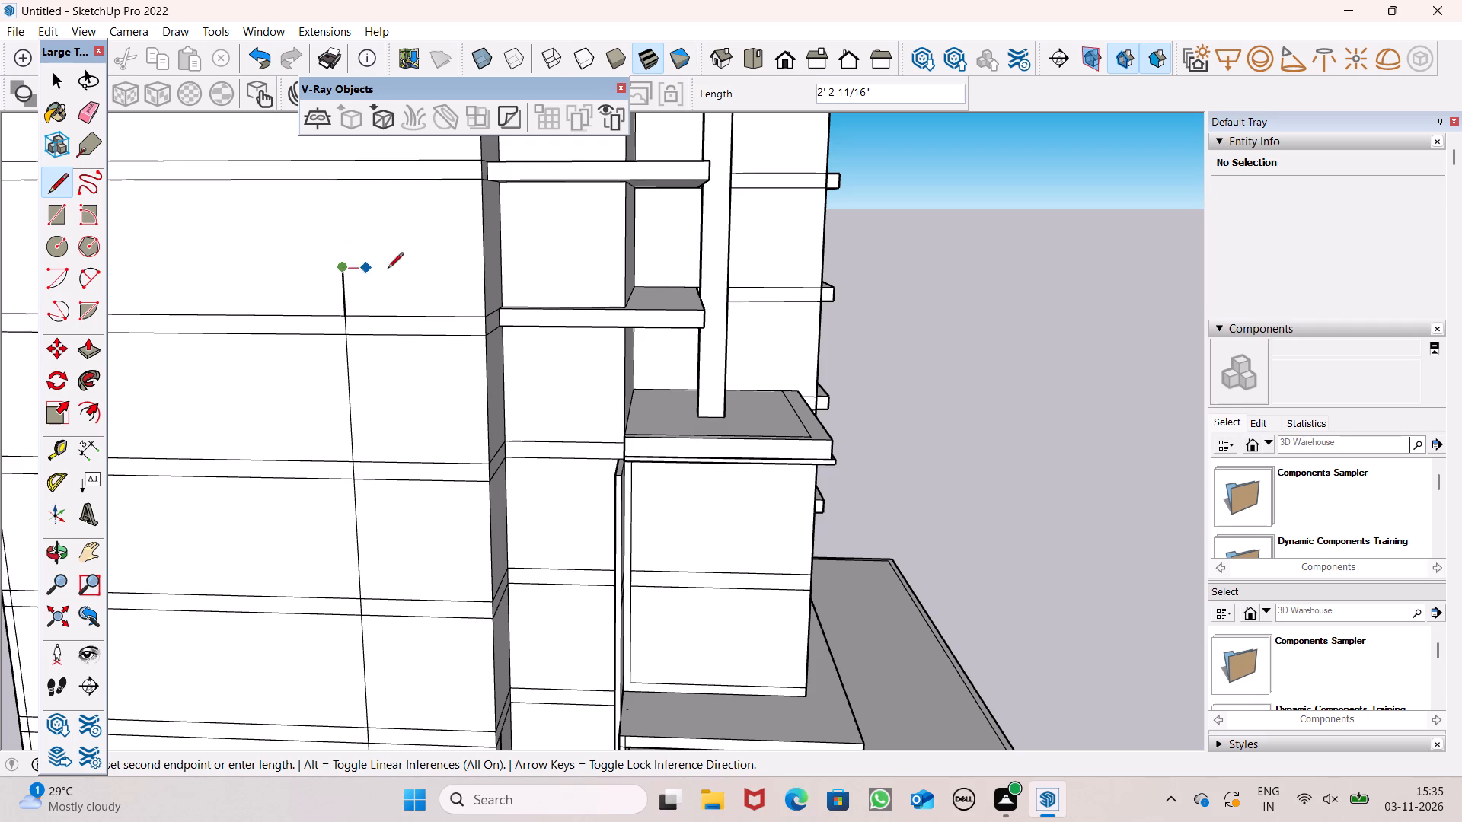
{"action": "left_click", "coordinate": [481, 265]}
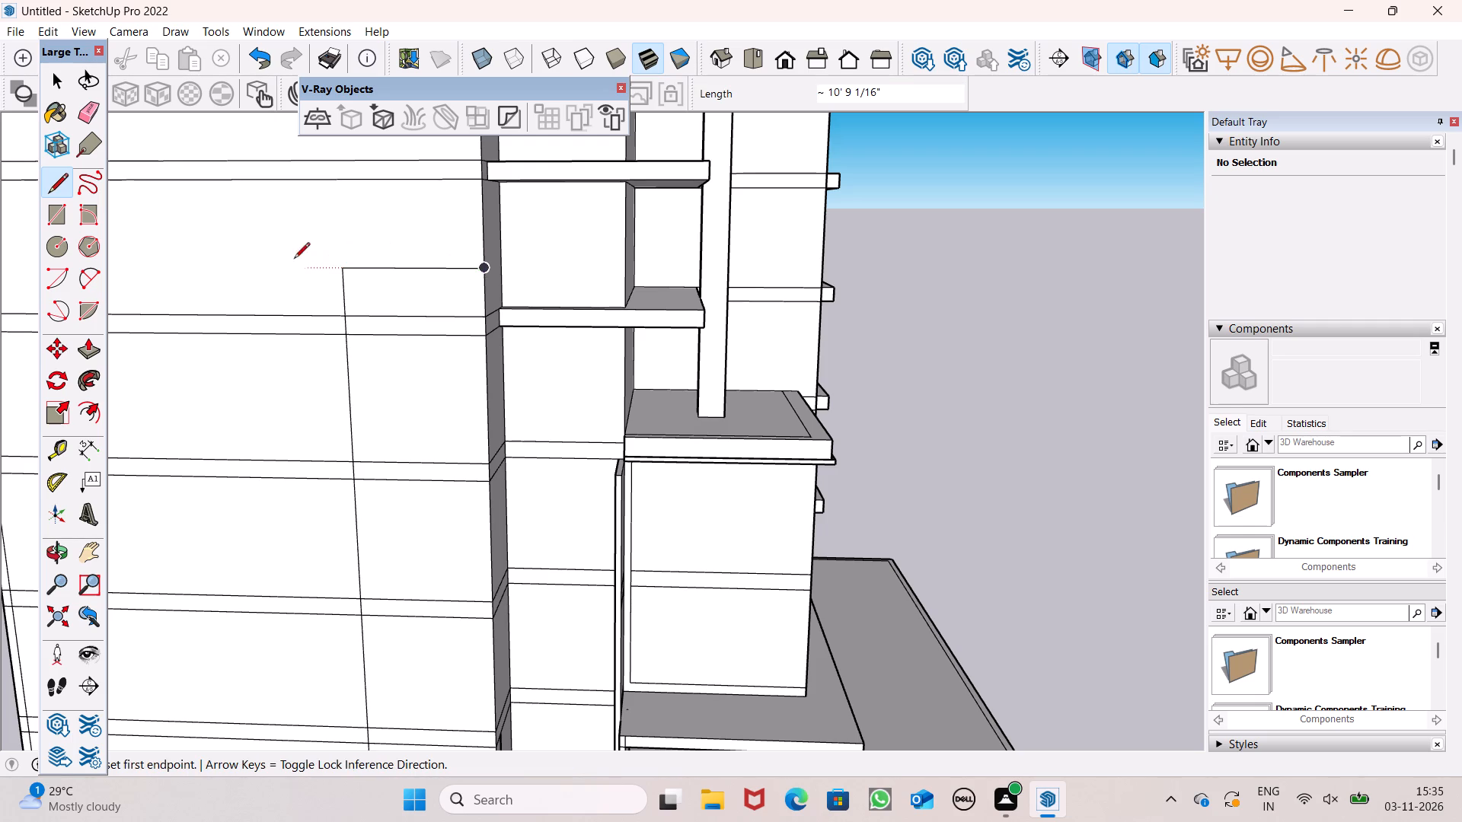
{"action": "key", "text": "space"}
Erase the horizontal floor-band lines inside the outlined tall panel beside the facade corner.
{"action": "scroll", "coordinate": [247, 259], "scroll_direction": "down", "scroll_amount": 2}
{"action": "middle_click_drag", "start_coordinate": [415, 318], "coordinate": [352, 317]}
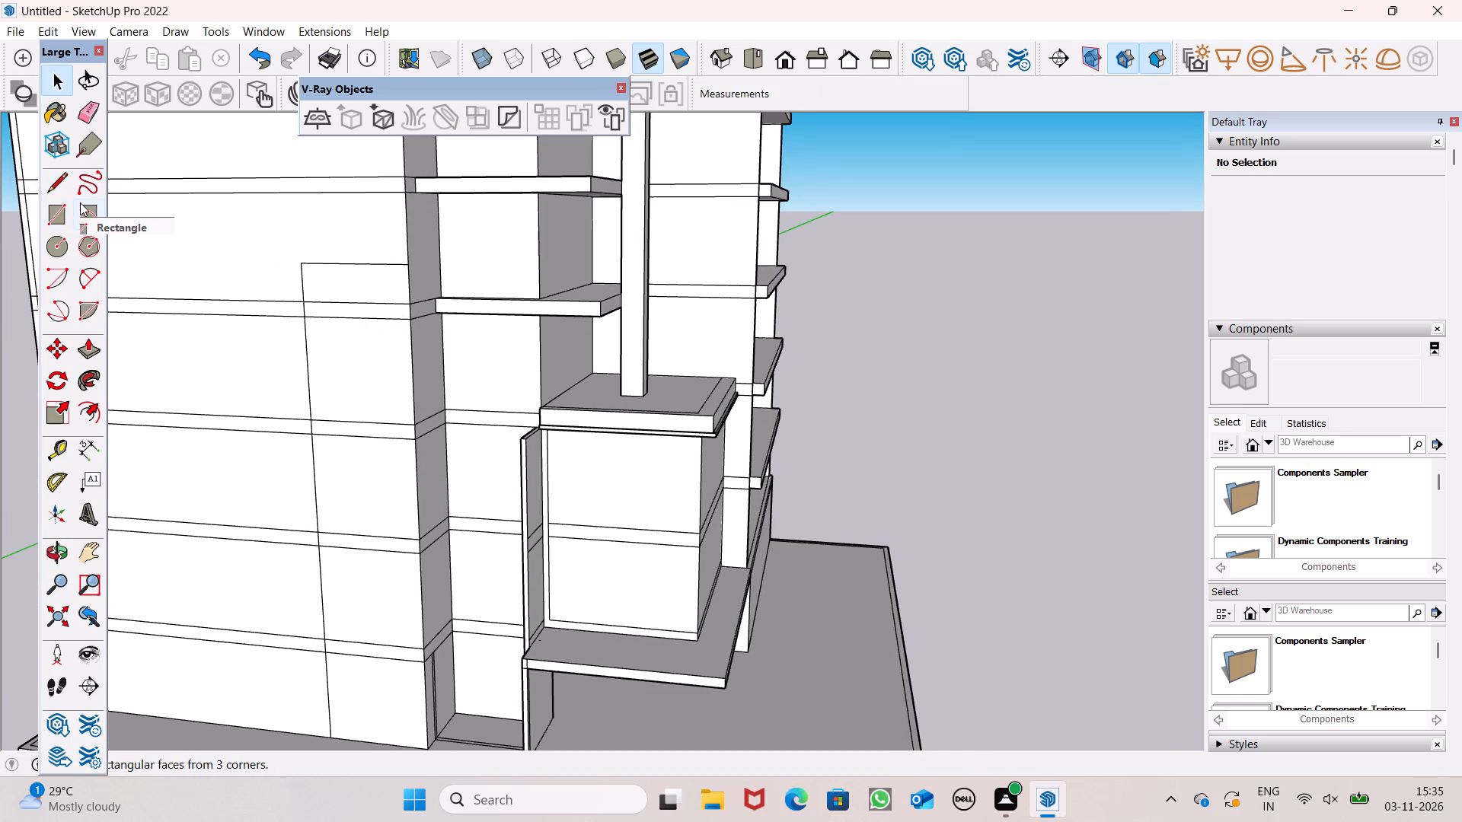
{"action": "left_click", "coordinate": [88, 115]}
{"action": "scroll", "coordinate": [353, 193], "scroll_direction": "down", "scroll_amount": 3}
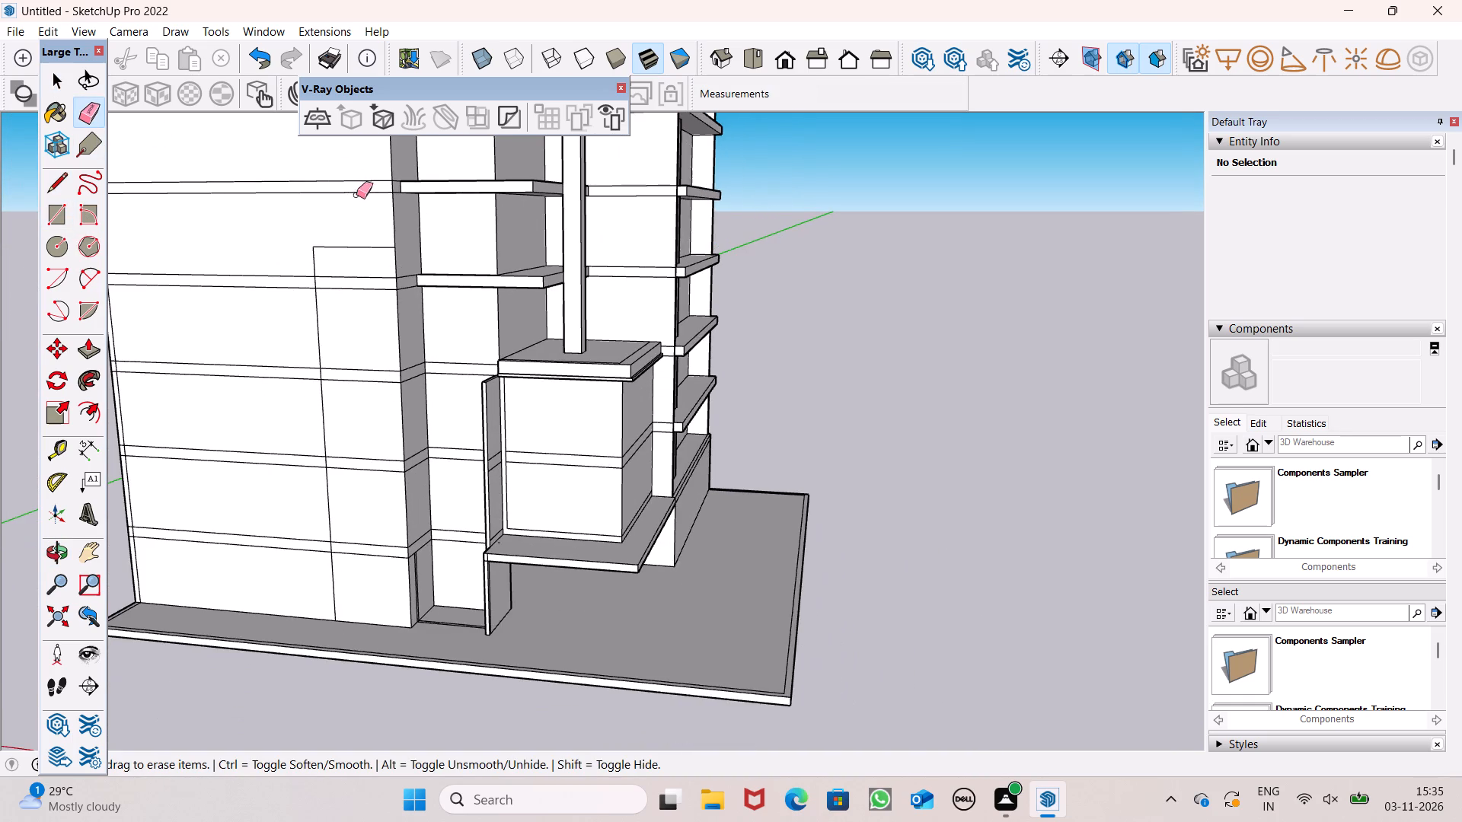
{"action": "scroll", "coordinate": [376, 241], "scroll_direction": "down", "scroll_amount": 1}
{"action": "middle_click", "coordinate": [340, 279]}
{"action": "left_click_drag", "start_coordinate": [348, 276], "coordinate": [350, 318]}
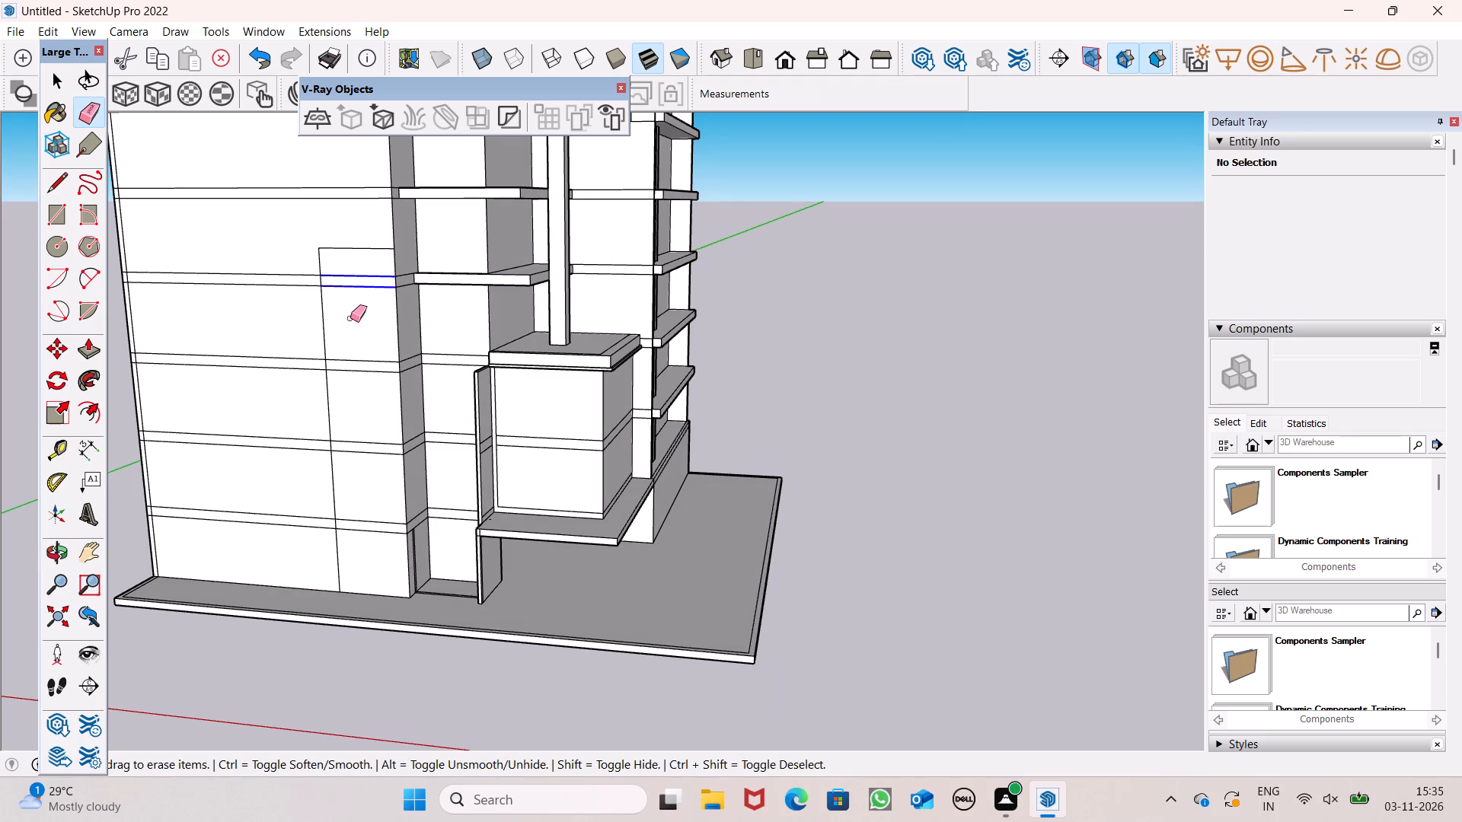
{"action": "left_click_drag", "start_coordinate": [350, 318], "coordinate": [354, 400]}
{"action": "left_click_drag", "start_coordinate": [367, 427], "coordinate": [367, 521]}
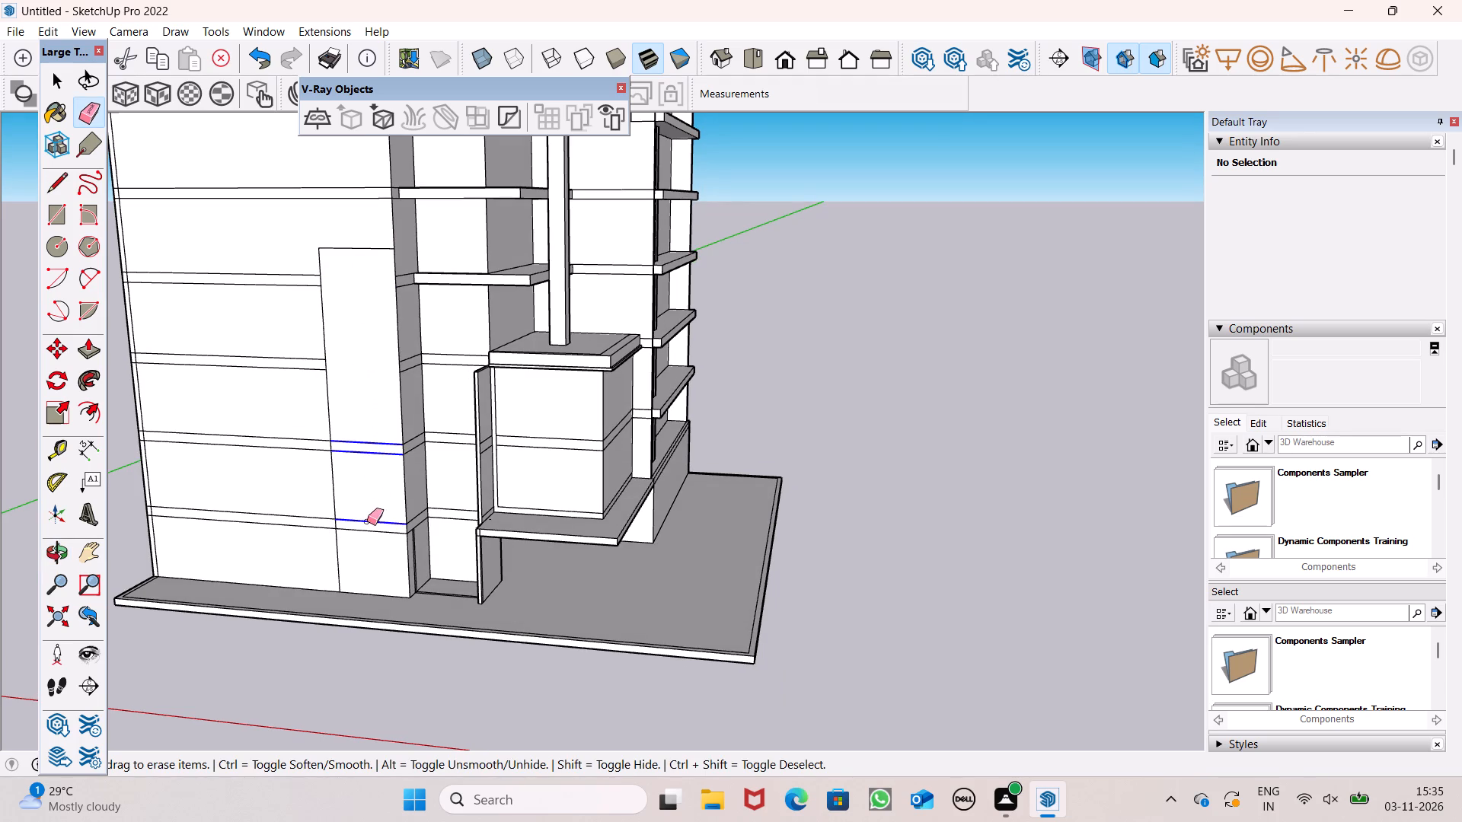
{"action": "left_click_drag", "start_coordinate": [367, 521], "coordinate": [366, 537]}
Push/Pull the tall panel beside the front facade corner outward by about 4' 5".
{"action": "scroll", "coordinate": [369, 425], "scroll_direction": "down", "scroll_amount": 2}
{"action": "middle_click_drag", "start_coordinate": [370, 425], "coordinate": [376, 564]}
{"action": "middle_click_drag", "start_coordinate": [388, 483], "coordinate": [500, 564]}
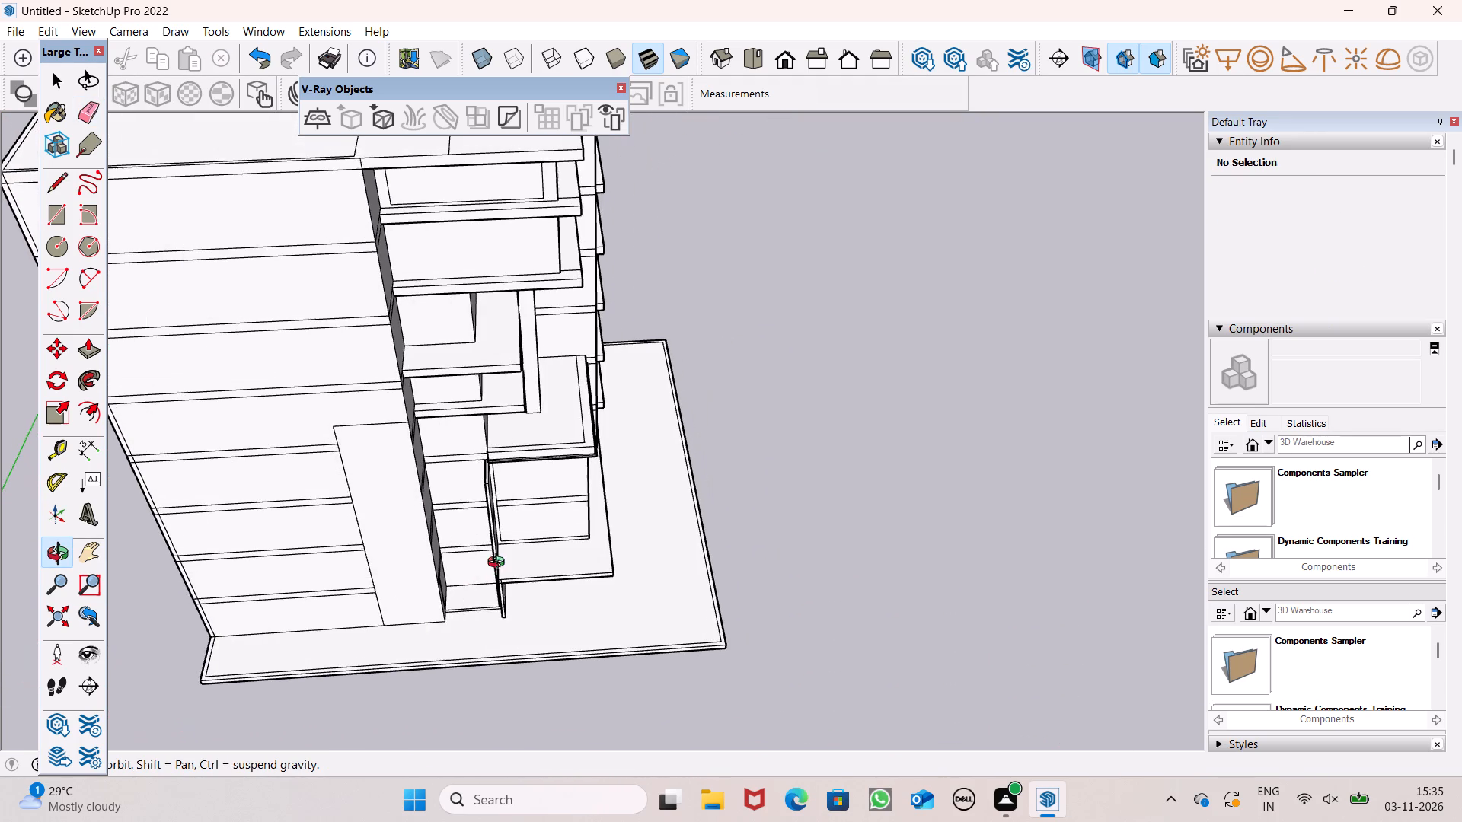
{"action": "middle_click_drag", "start_coordinate": [500, 564], "coordinate": [502, 564]}
{"action": "left_click", "coordinate": [88, 358]}
{"action": "scroll", "coordinate": [571, 358], "scroll_direction": "down", "scroll_amount": 2}
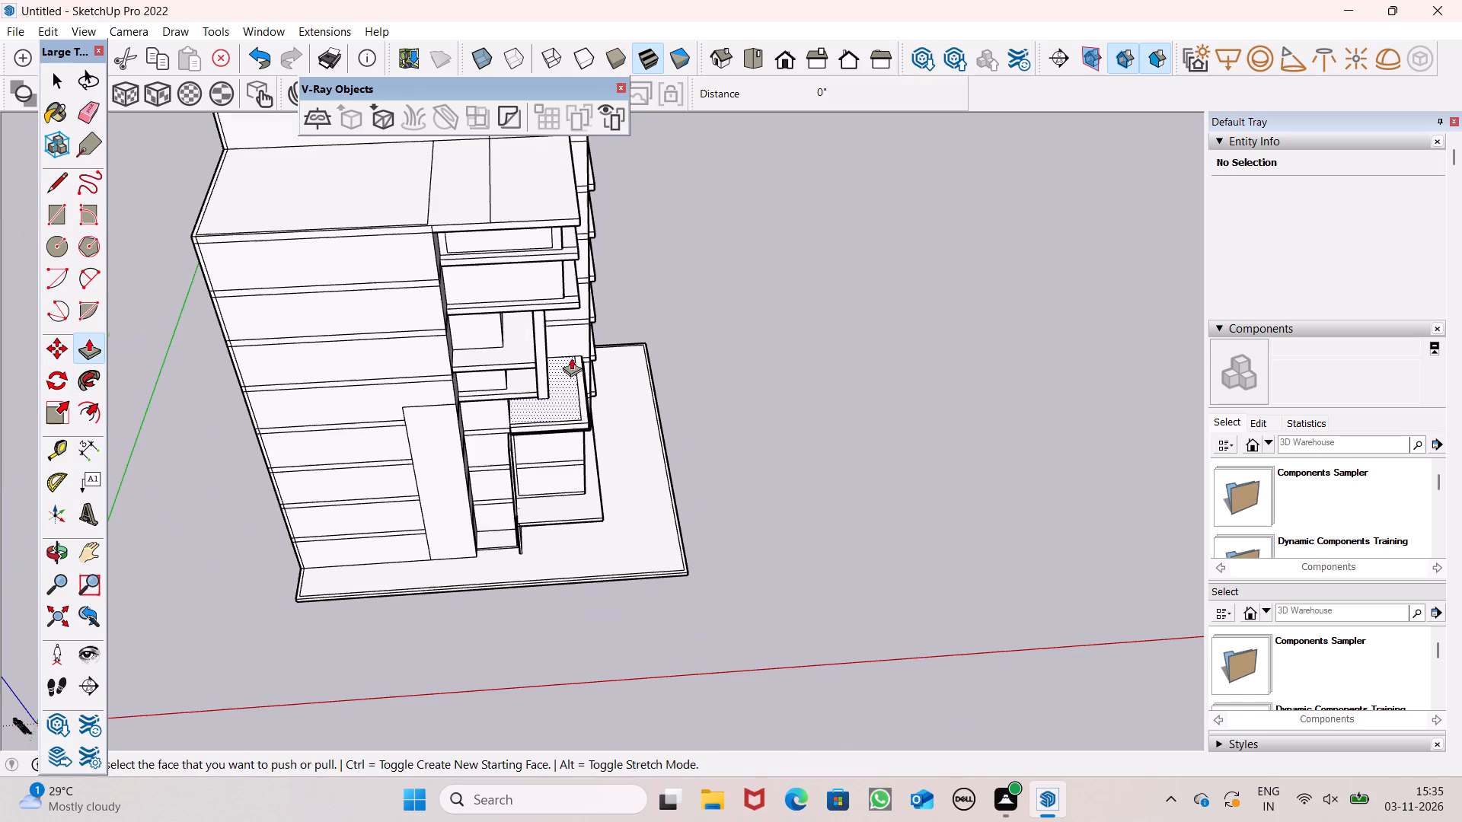
{"action": "scroll", "coordinate": [571, 358], "scroll_direction": "down", "scroll_amount": 1}
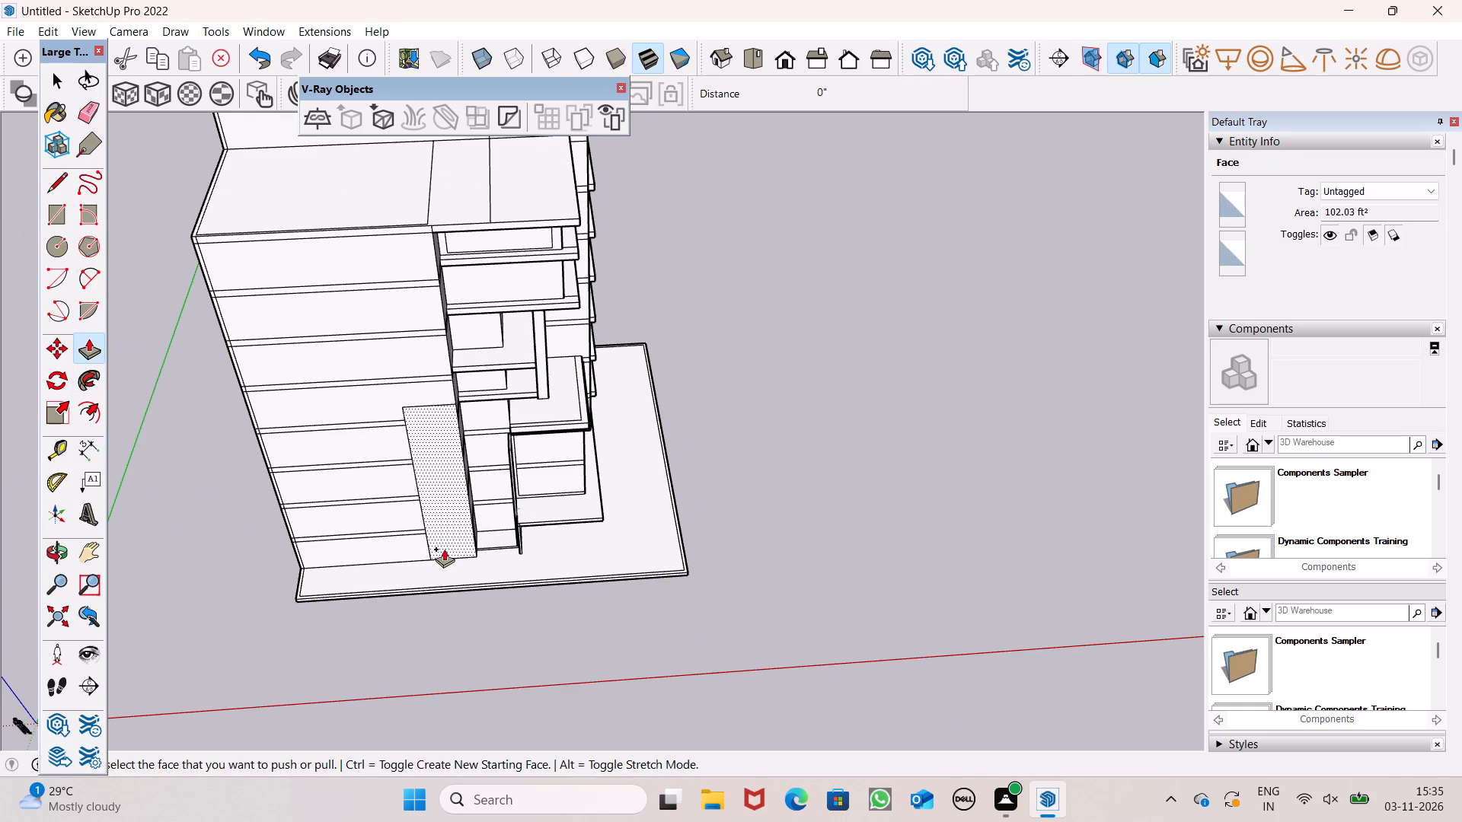
{"action": "scroll", "coordinate": [628, 527], "scroll_direction": "down", "scroll_amount": 1}
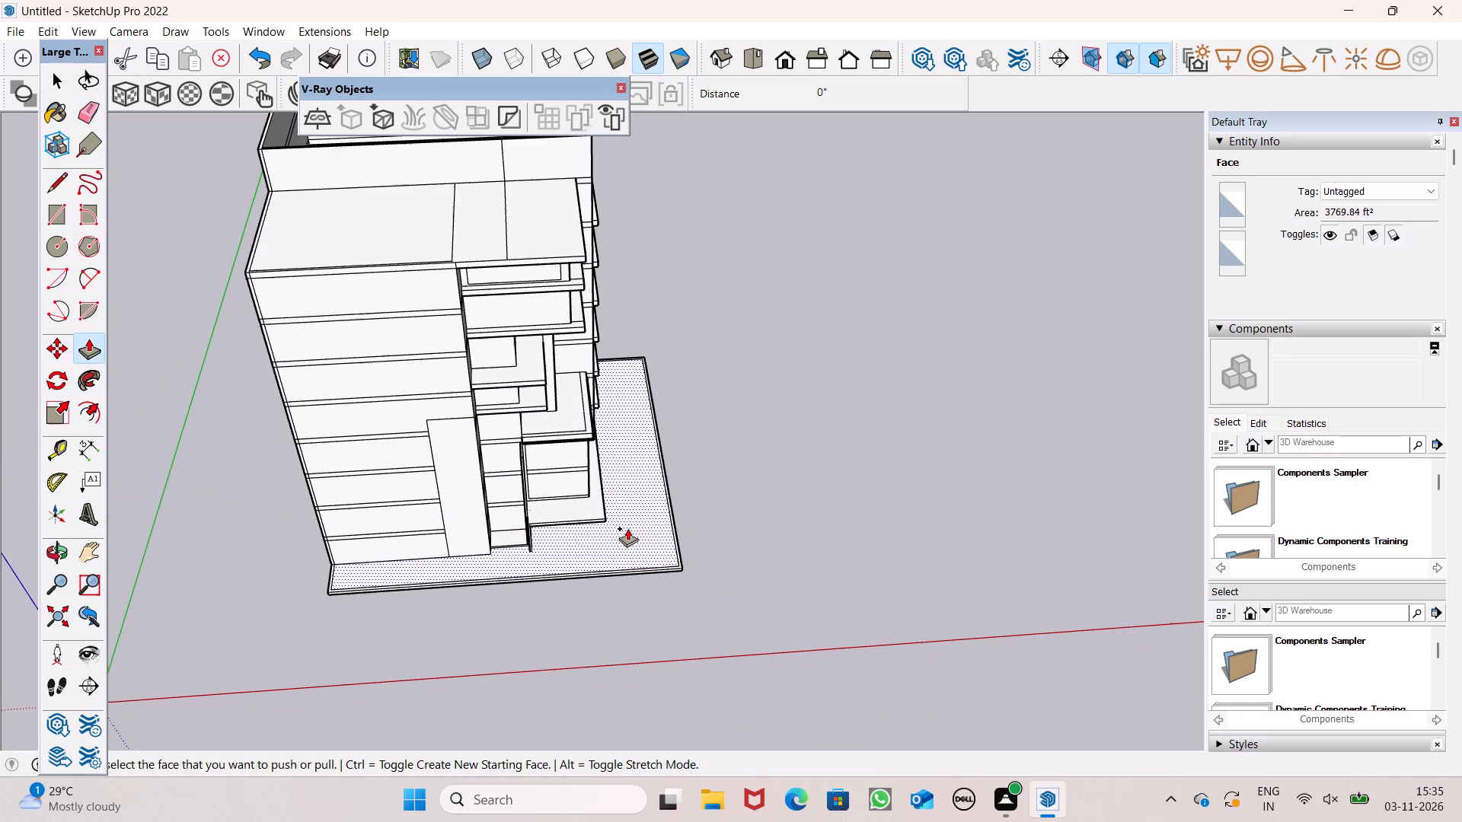
{"action": "scroll", "coordinate": [481, 527], "scroll_direction": "down", "scroll_amount": 1}
{"action": "middle_click_drag", "start_coordinate": [484, 553], "coordinate": [494, 597]}
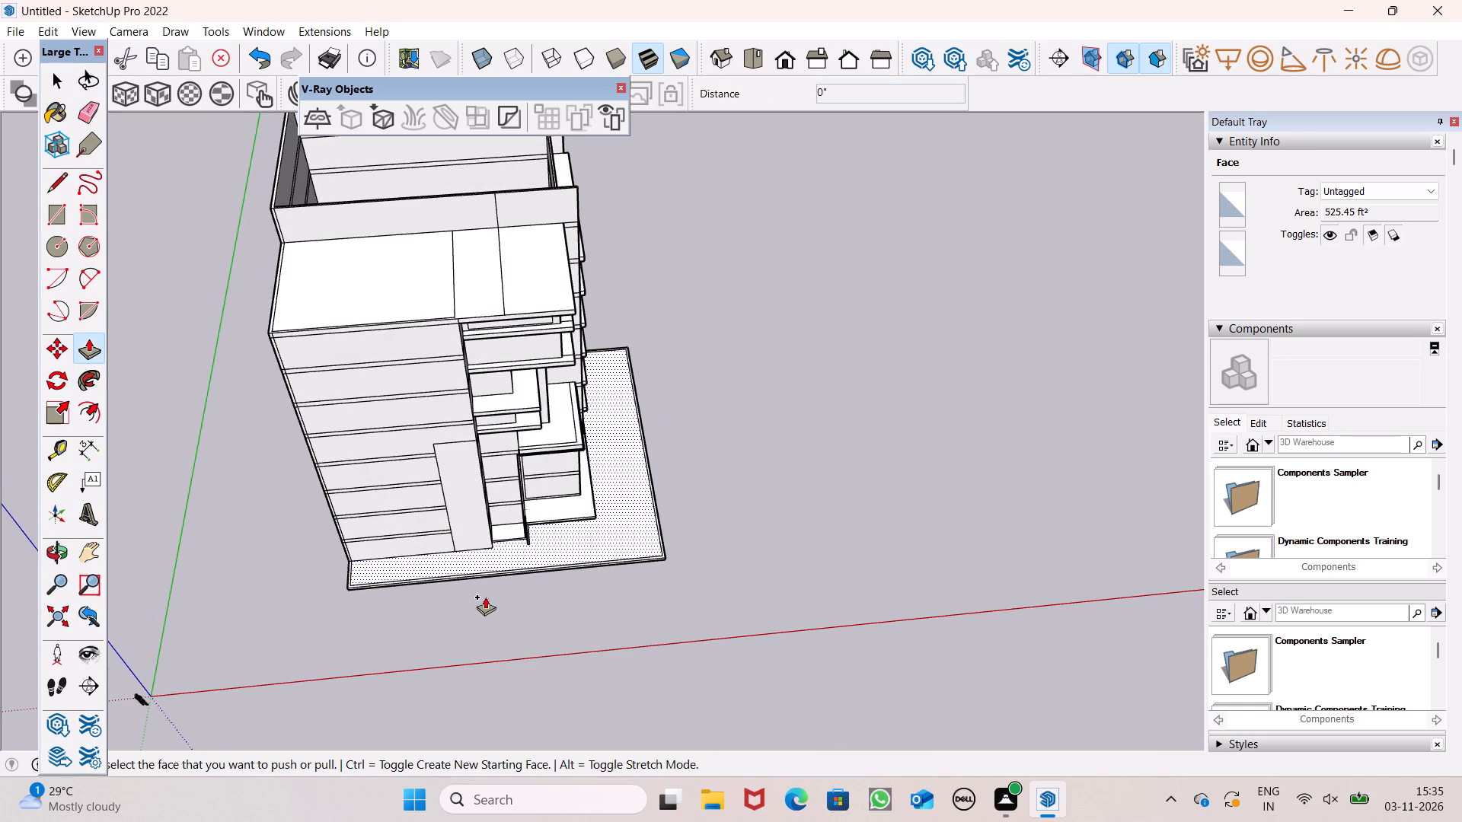
{"action": "scroll", "coordinate": [505, 525], "scroll_direction": "up", "scroll_amount": 2}
{"action": "middle_click_drag", "start_coordinate": [457, 545], "coordinate": [500, 513]}
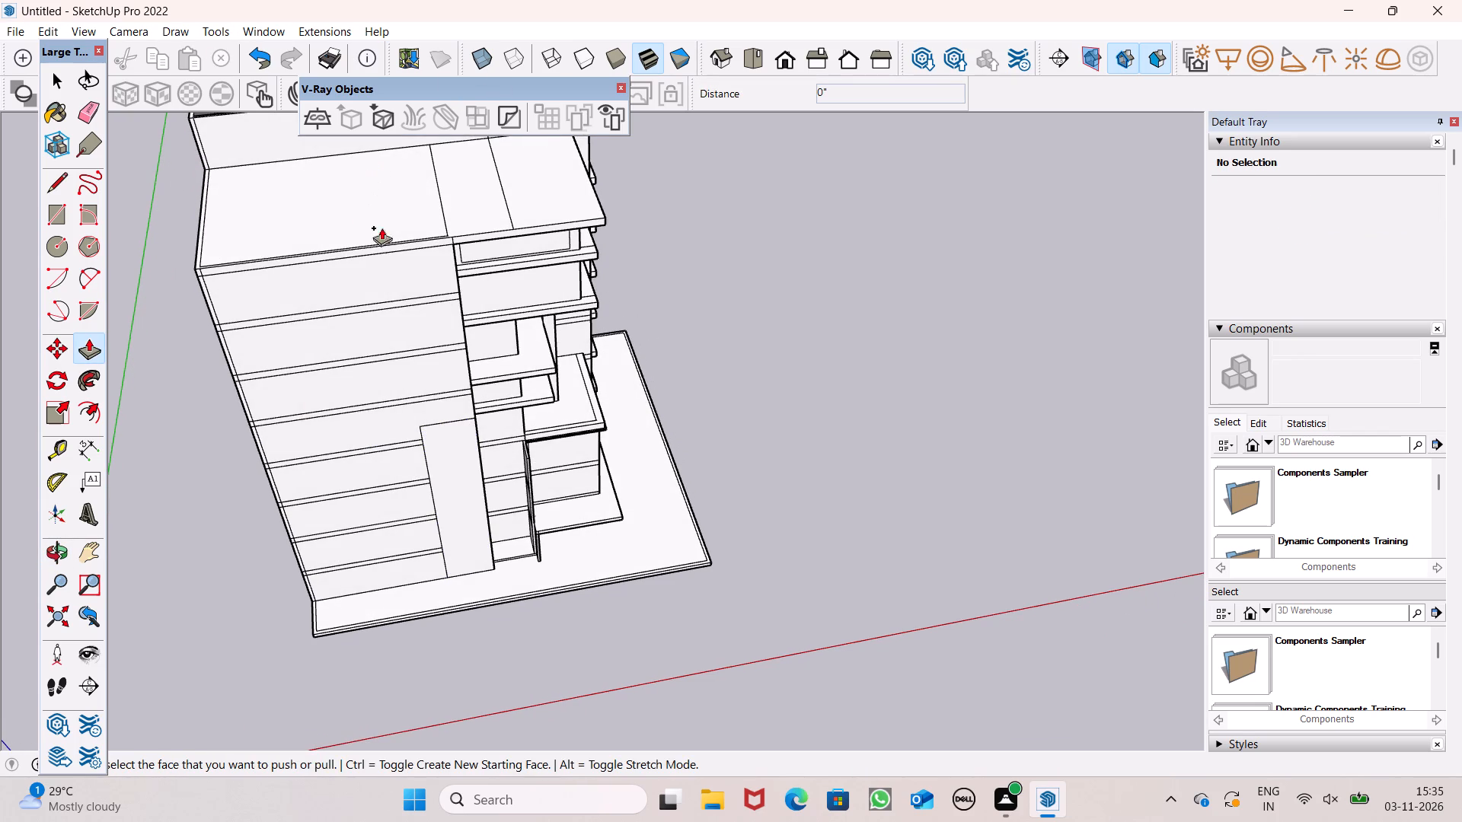
{"action": "scroll", "coordinate": [488, 300], "scroll_direction": "down", "scroll_amount": 5}
{"action": "middle_click_drag", "start_coordinate": [500, 424], "coordinate": [547, 557]}
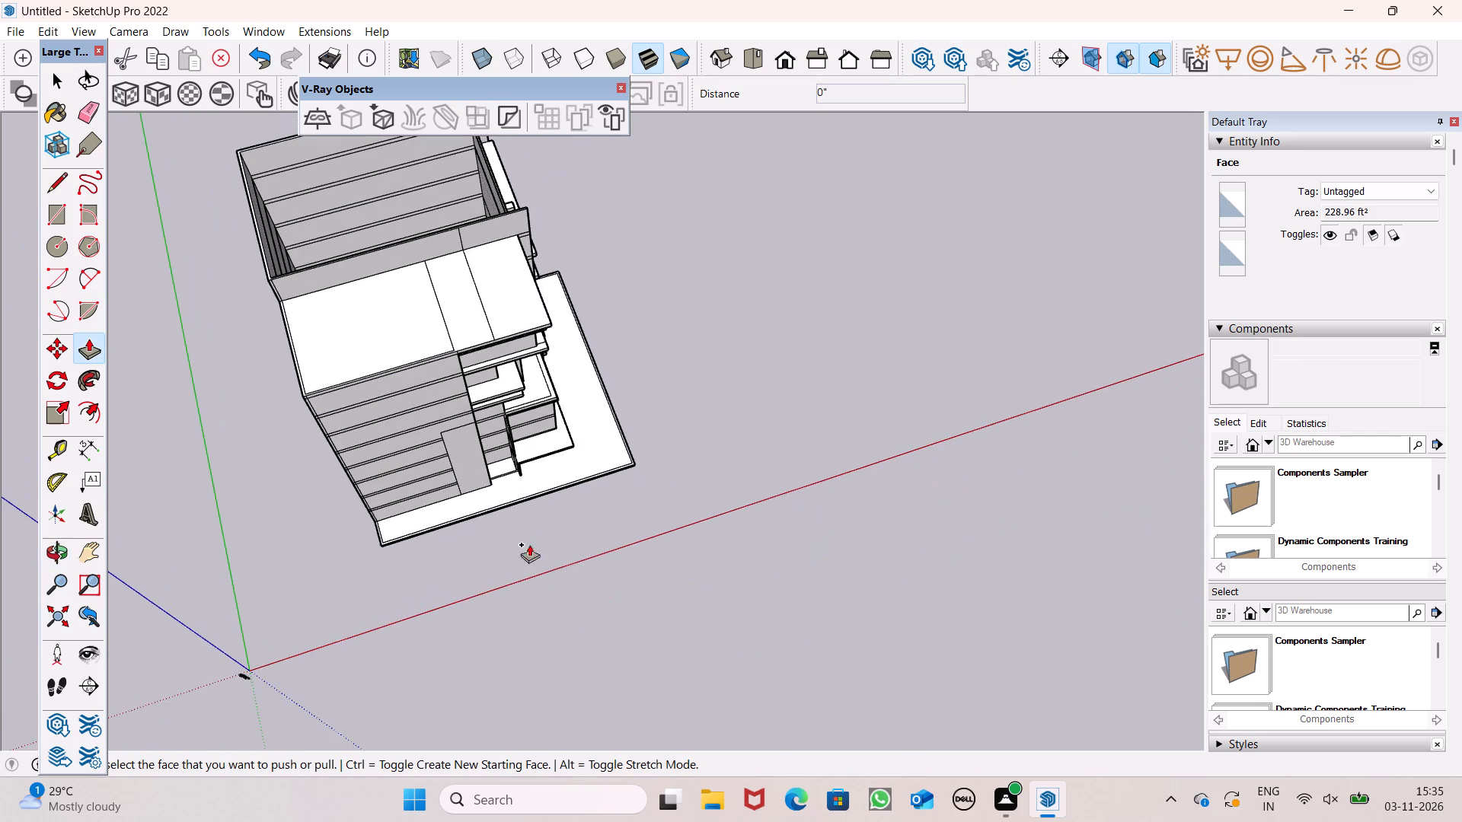
{"action": "scroll", "coordinate": [473, 501], "scroll_direction": "up", "scroll_amount": 7}
{"action": "scroll", "coordinate": [443, 363], "scroll_direction": "up", "scroll_amount": 1}
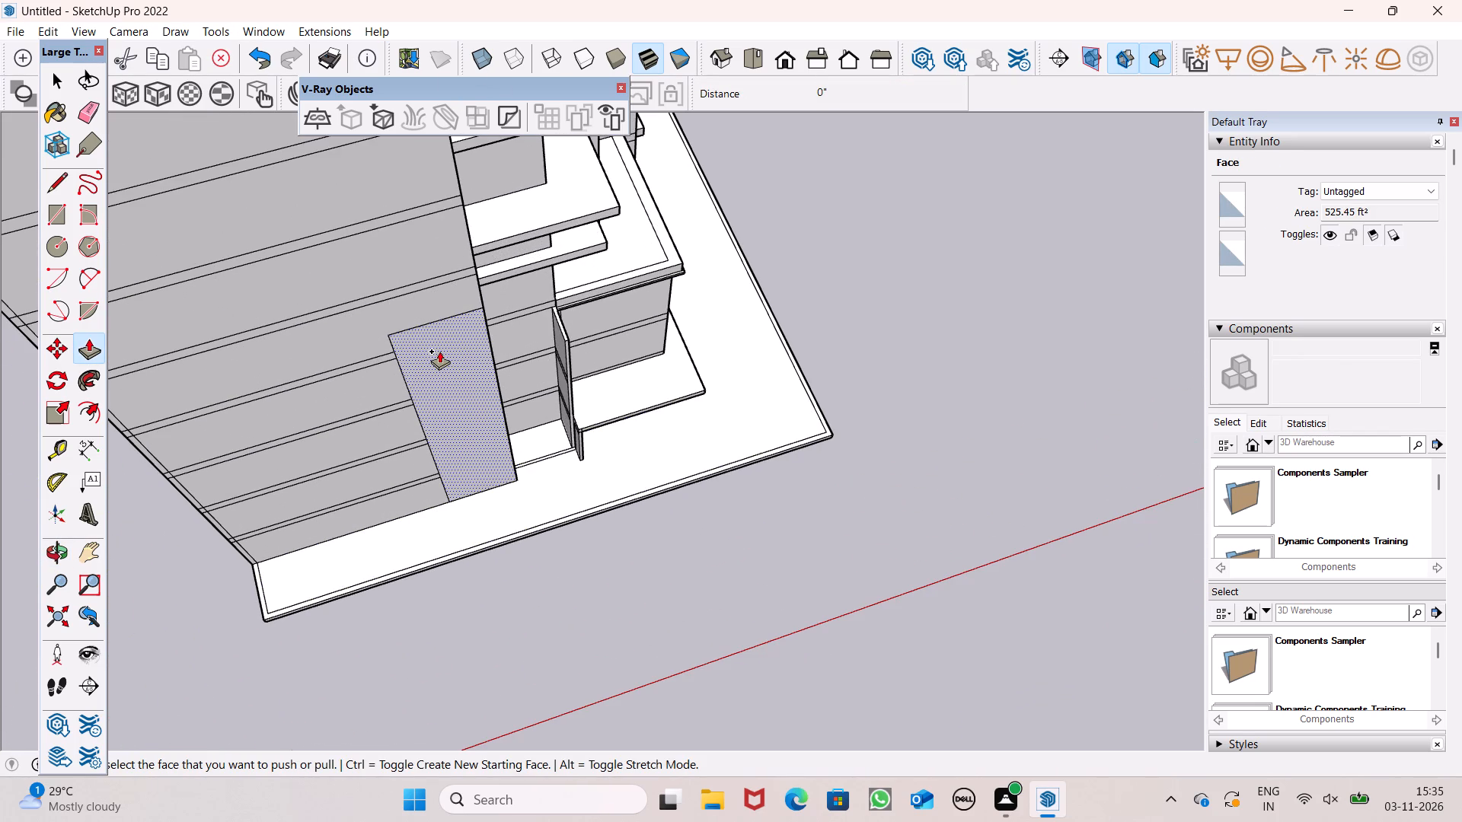
{"action": "middle_click_drag", "start_coordinate": [476, 432], "coordinate": [474, 454]}
{"action": "scroll", "coordinate": [474, 454], "scroll_direction": "up", "scroll_amount": 1}
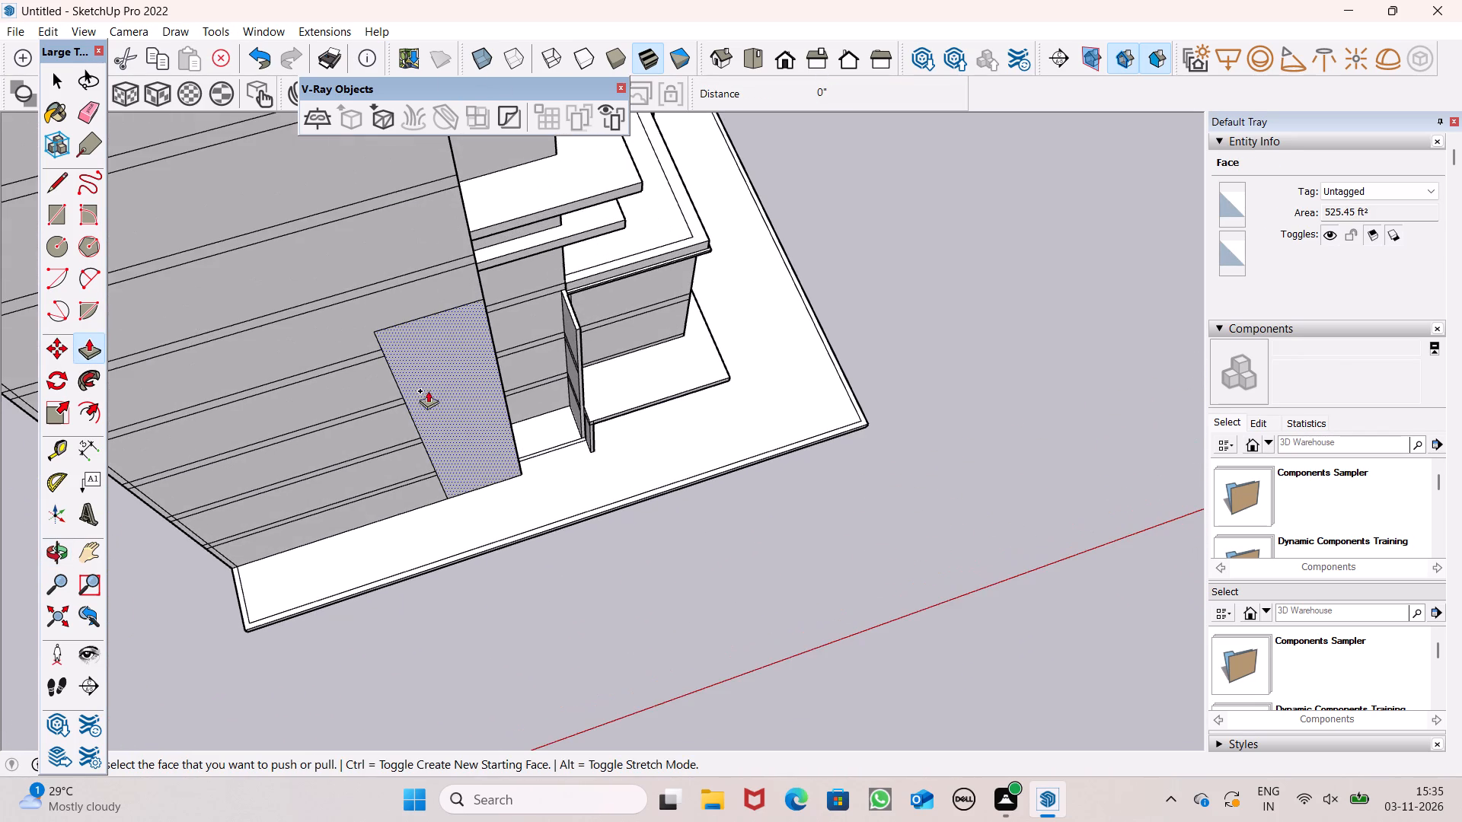
{"action": "scroll", "coordinate": [424, 381], "scroll_direction": "up", "scroll_amount": 1}
{"action": "left_click_drag", "start_coordinate": [417, 370], "coordinate": [441, 403]}
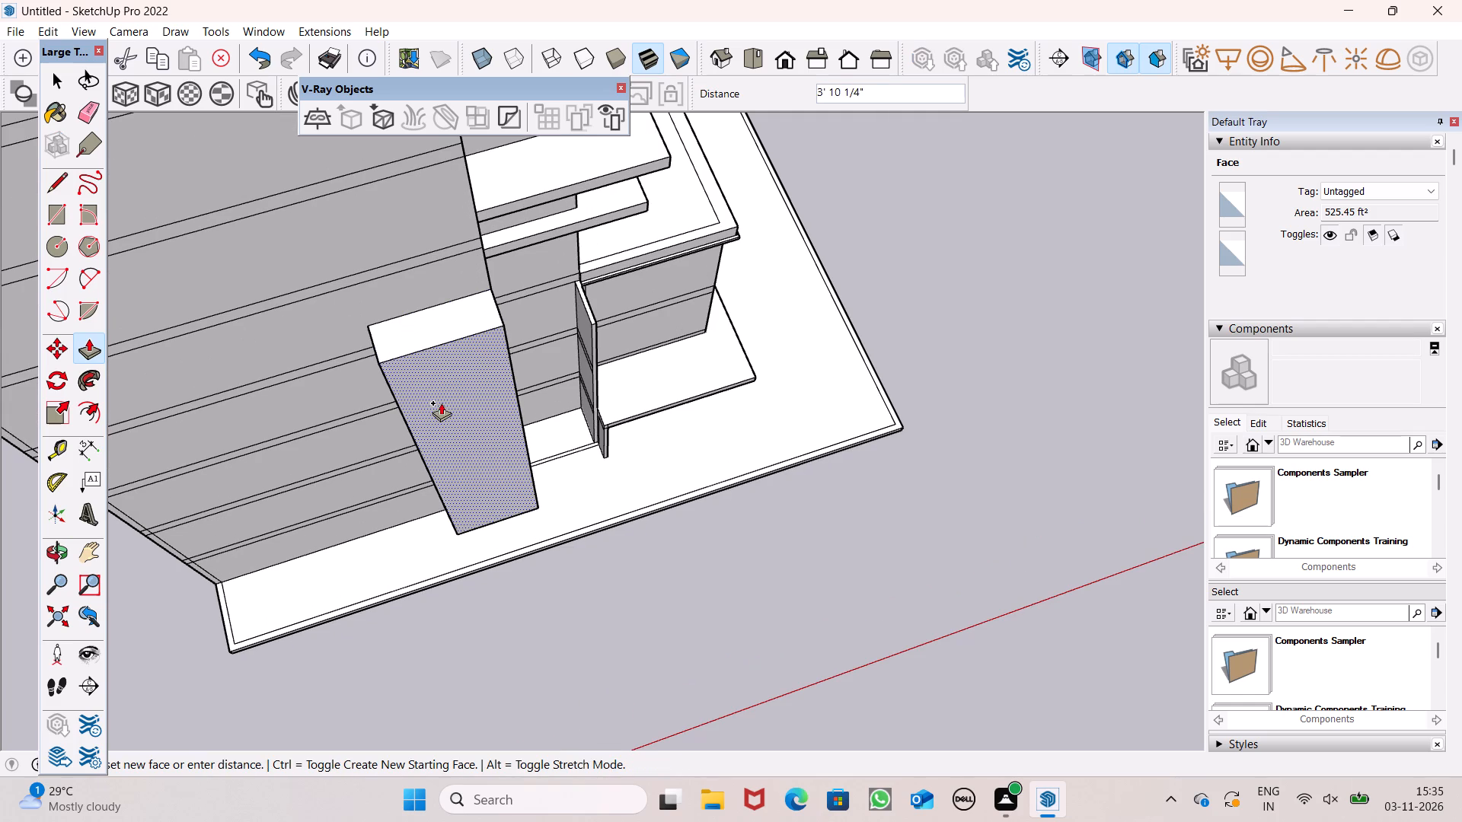
{"action": "left_click_drag", "start_coordinate": [441, 403], "coordinate": [439, 408]}
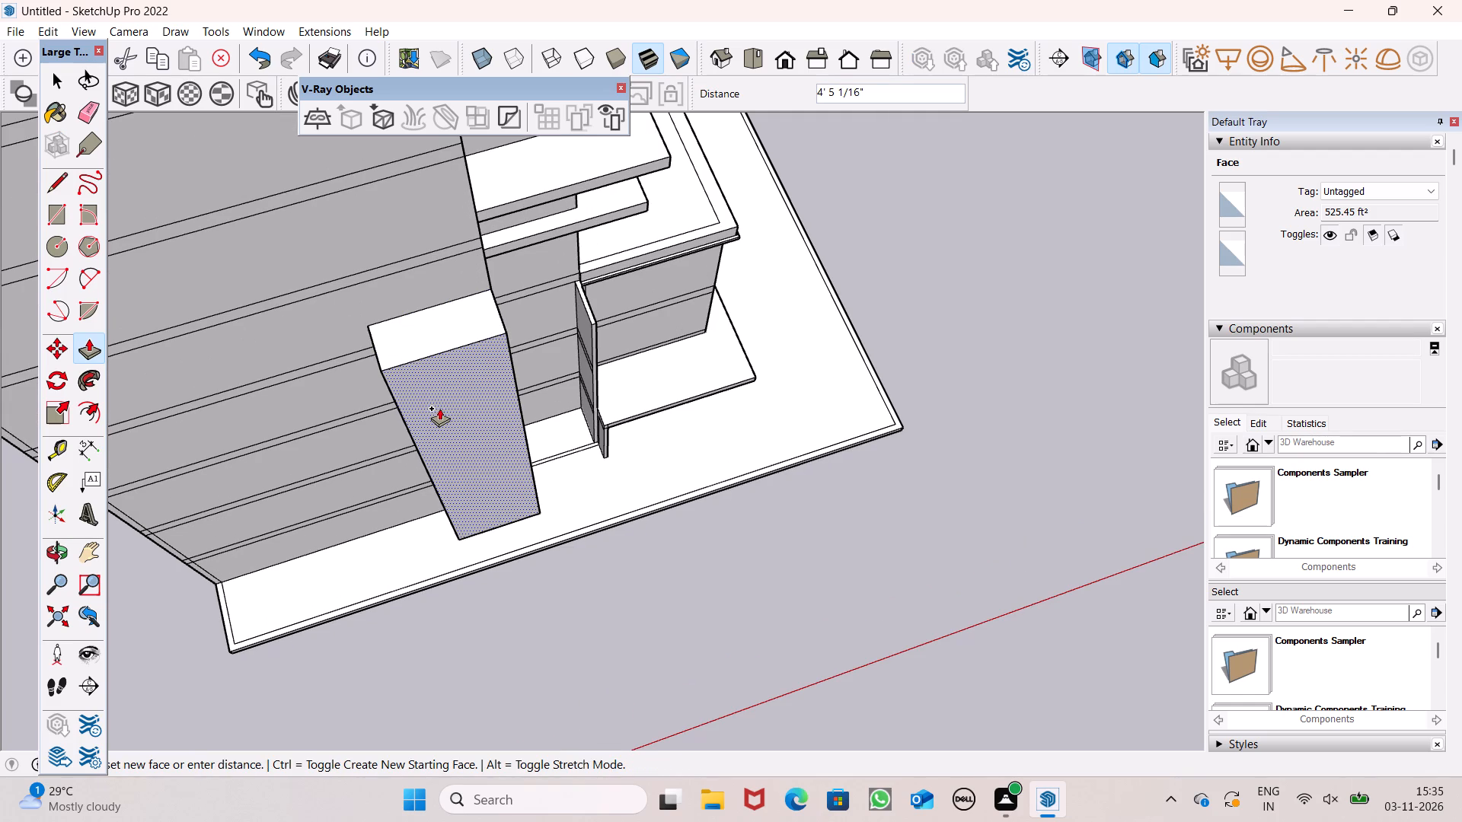
{"action": "left_click_drag", "start_coordinate": [439, 408], "coordinate": [437, 407]}
Push the tall panel's front face back toward the building by about 1' 4".
{"action": "middle_click_drag", "start_coordinate": [644, 527], "coordinate": [500, 501]}
{"action": "left_click", "coordinate": [493, 496]}
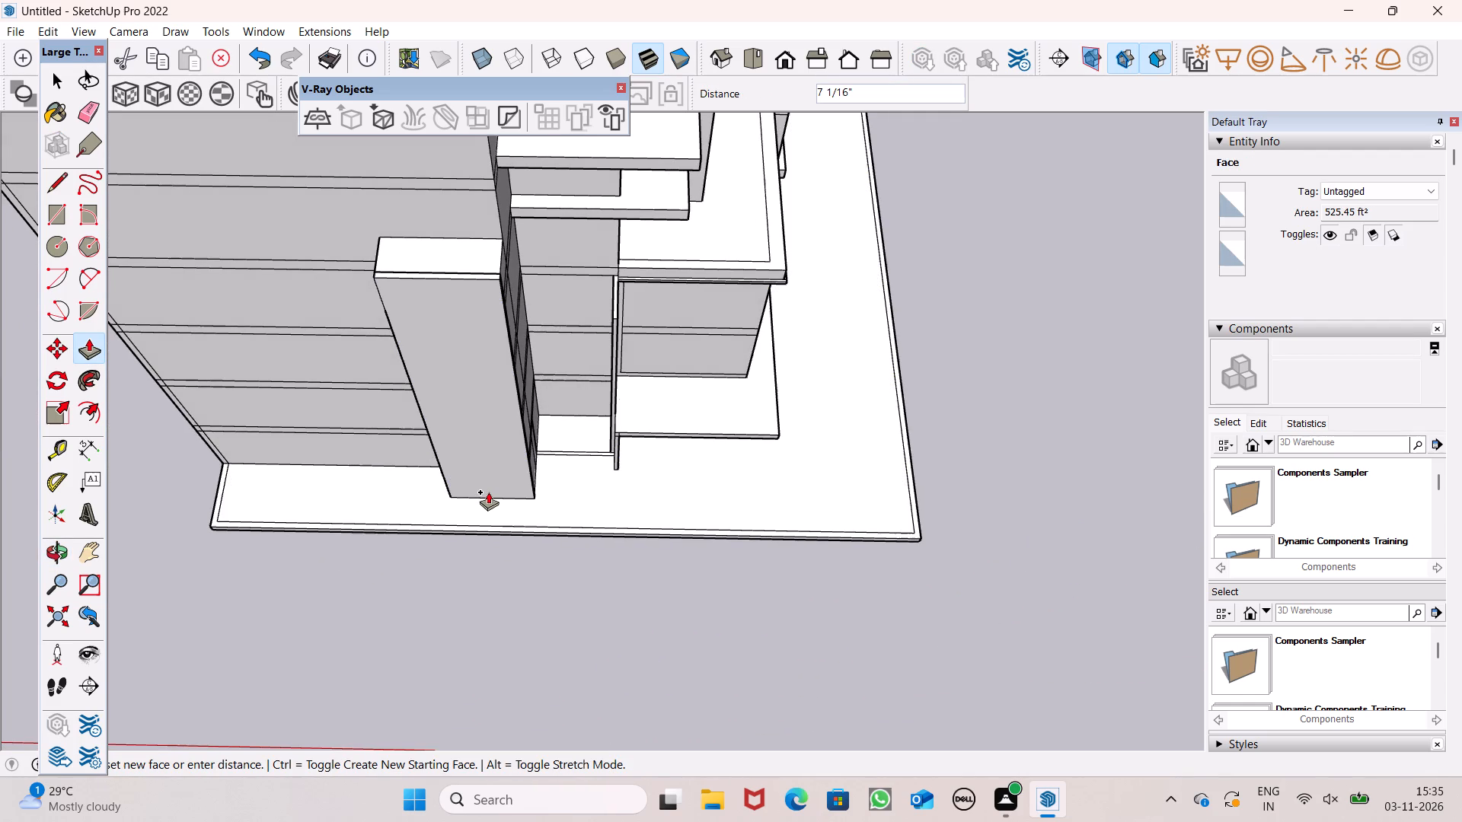
{"action": "key", "text": "ctrl+z"}
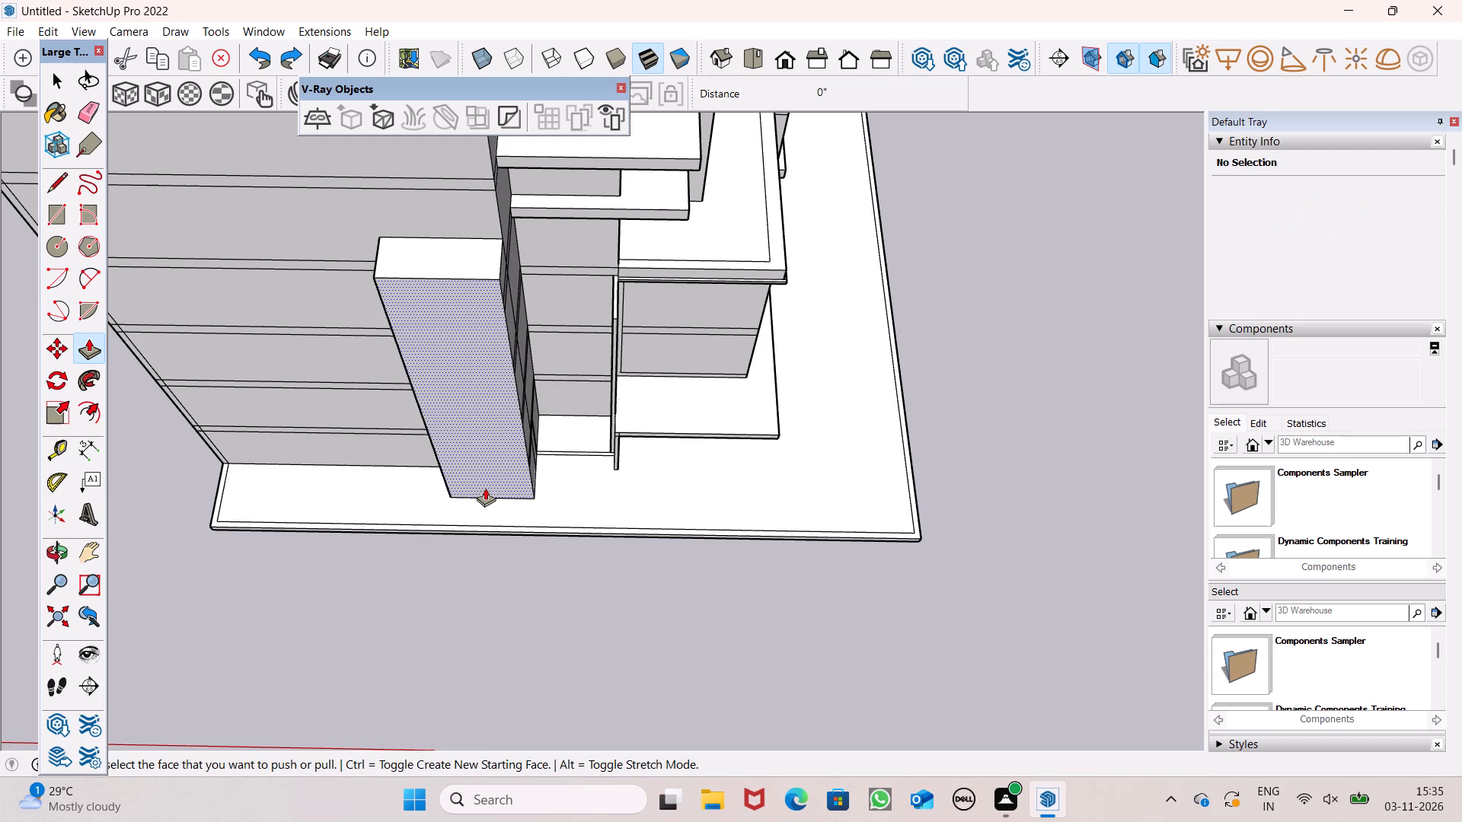
{"action": "left_click_drag", "start_coordinate": [484, 487], "coordinate": [483, 477]}
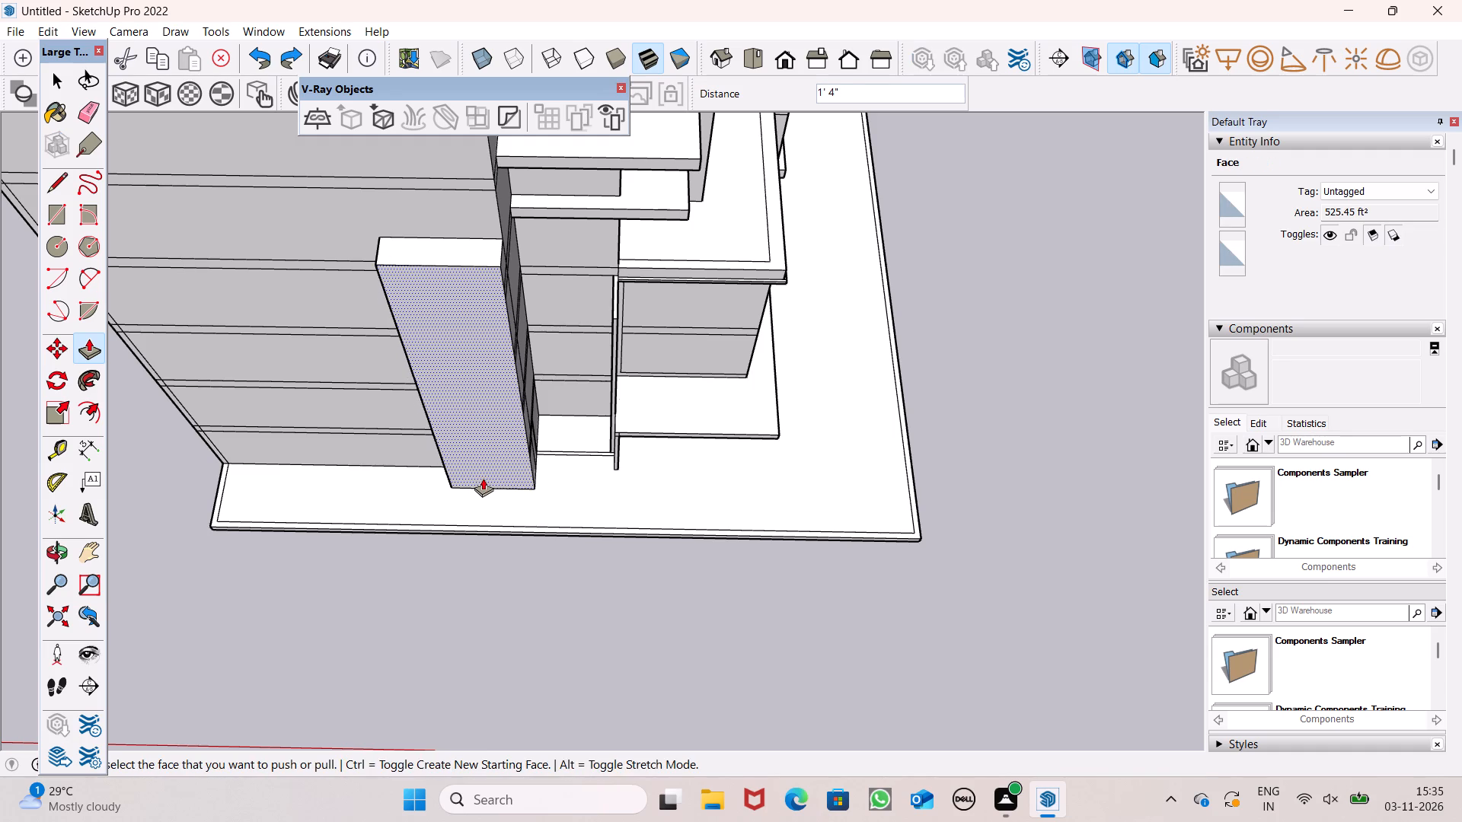
Push/Pull the top face of the projecting tall panel up about 6' 5 1/2" to the underside of the next floor band.
{"action": "middle_click_drag", "start_coordinate": [607, 496], "coordinate": [224, 353]}
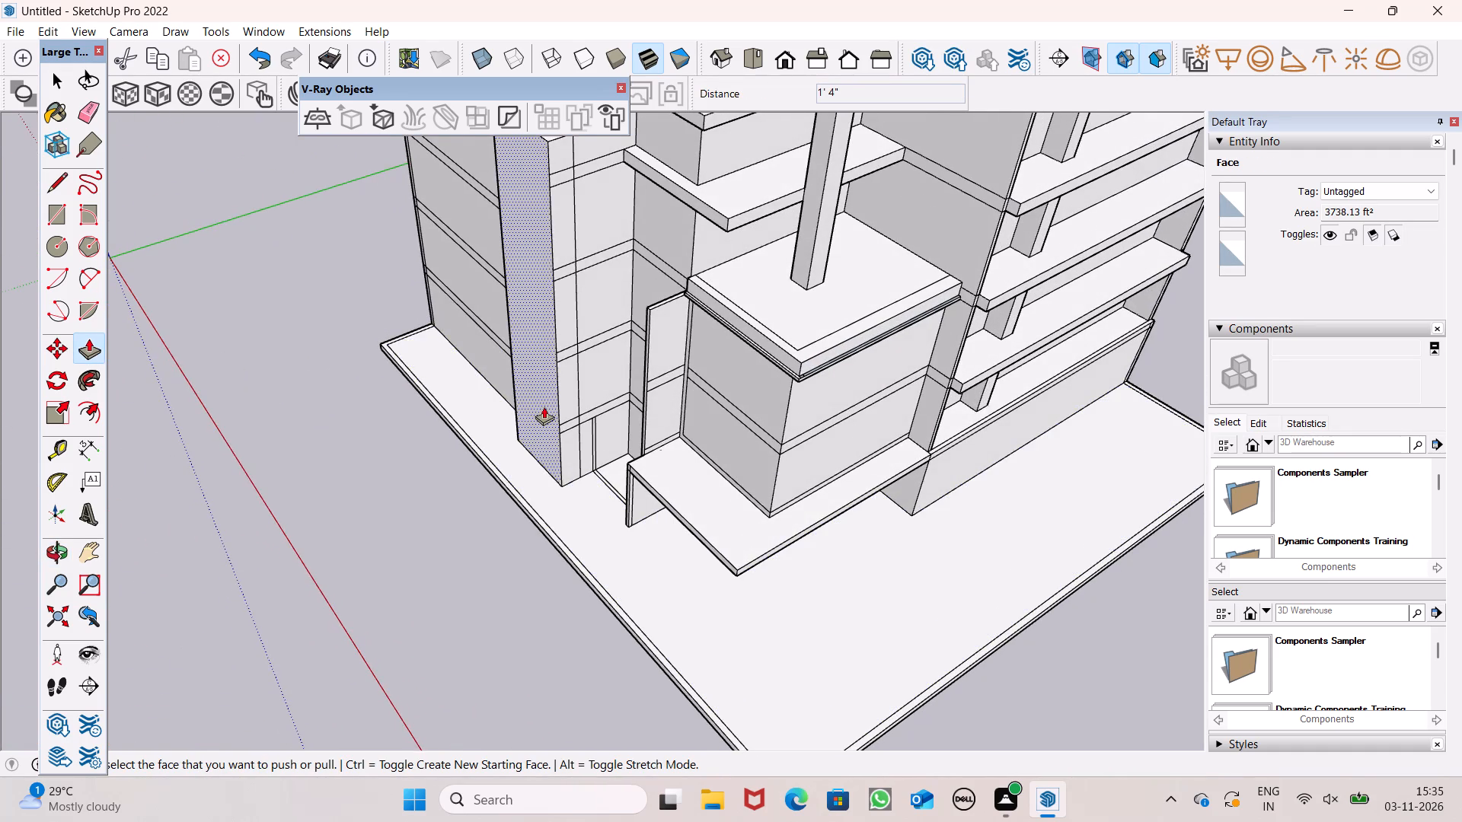
{"action": "scroll", "coordinate": [544, 406], "scroll_direction": "down", "scroll_amount": 1}
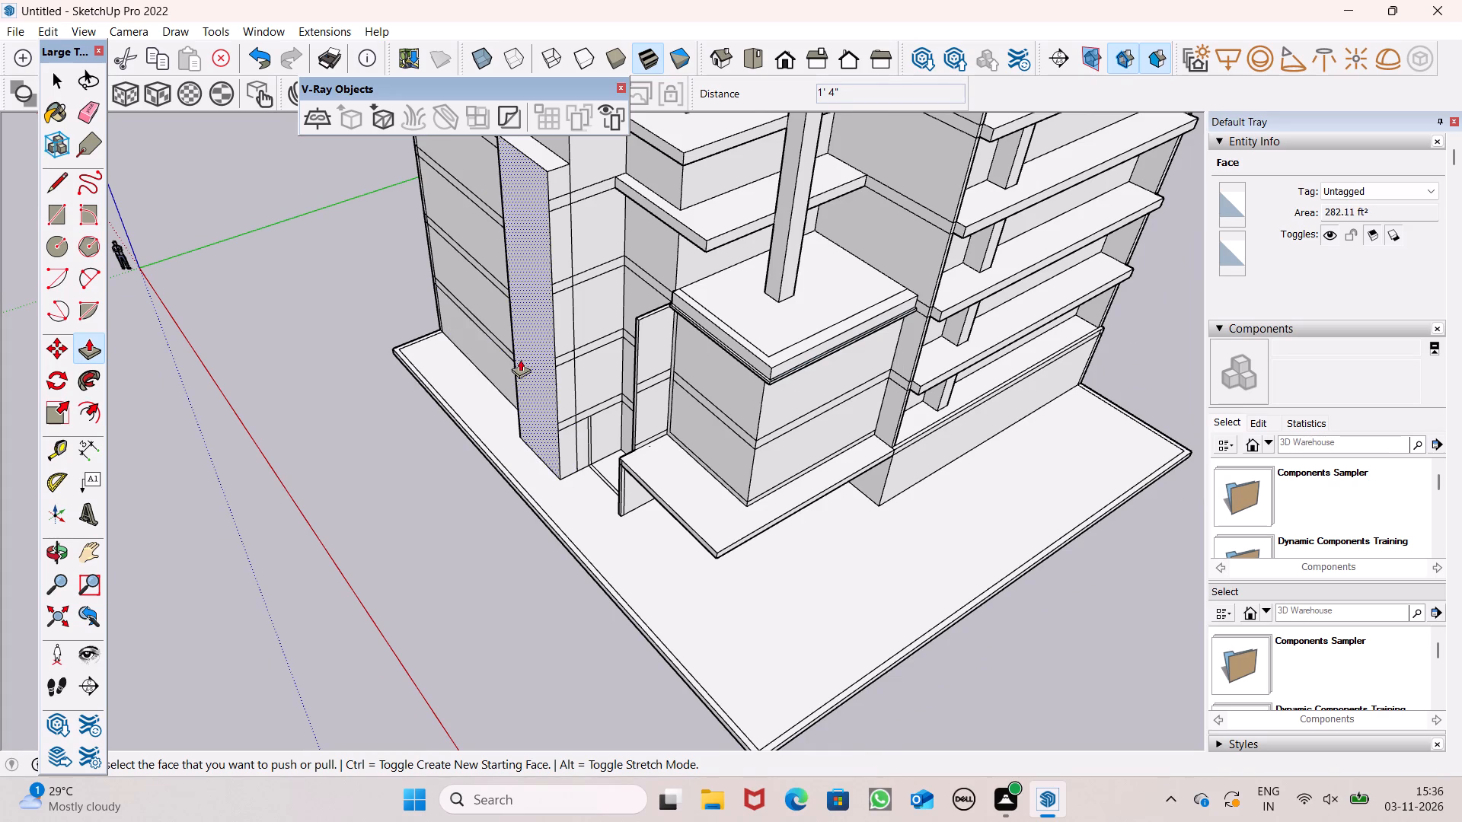
{"action": "scroll", "coordinate": [554, 371], "scroll_direction": "down", "scroll_amount": 3}
{"action": "middle_click_drag", "start_coordinate": [648, 384], "coordinate": [533, 360]}
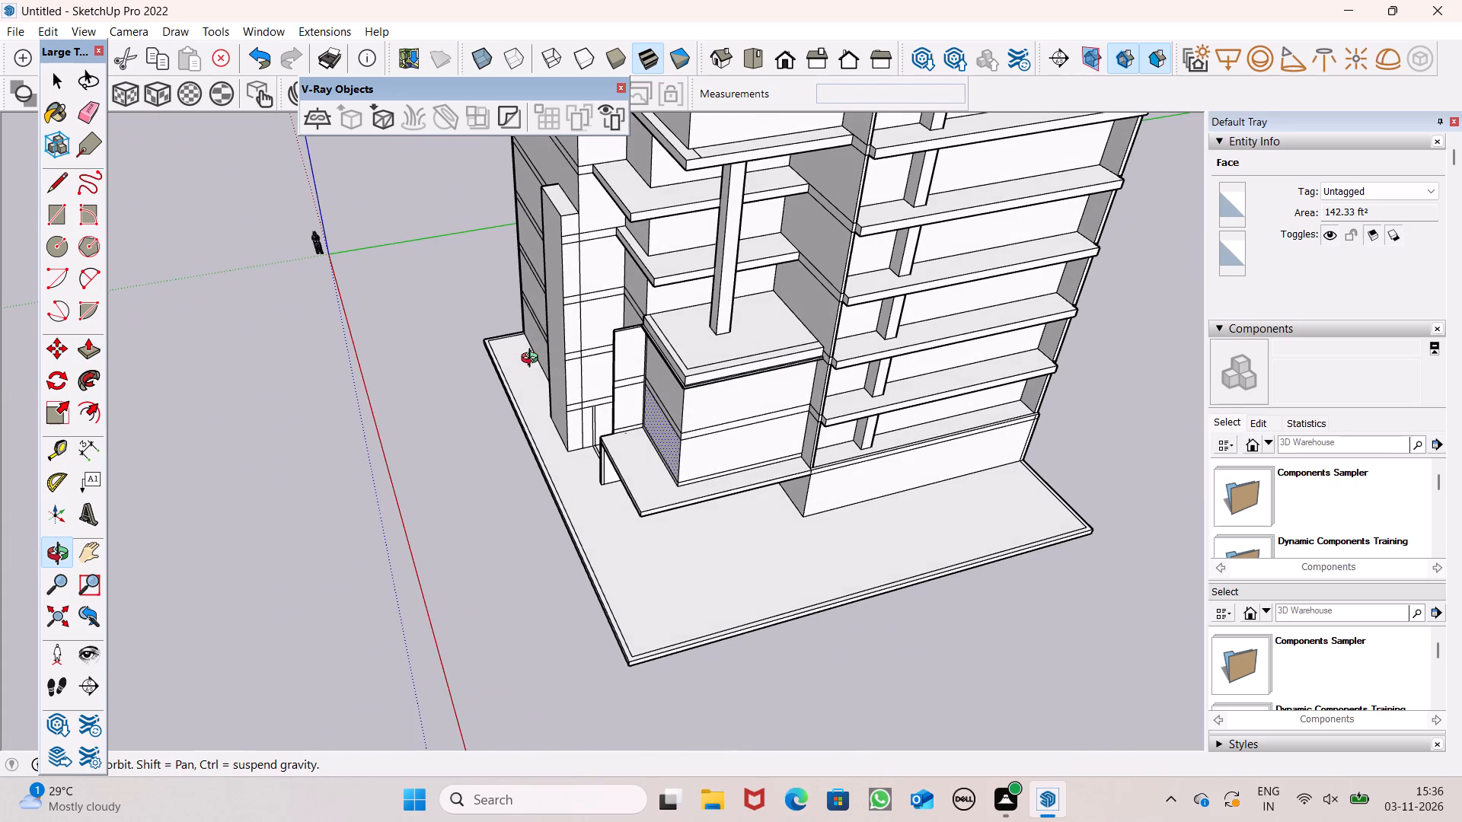
{"action": "middle_click_drag", "start_coordinate": [533, 360], "coordinate": [618, 343]}
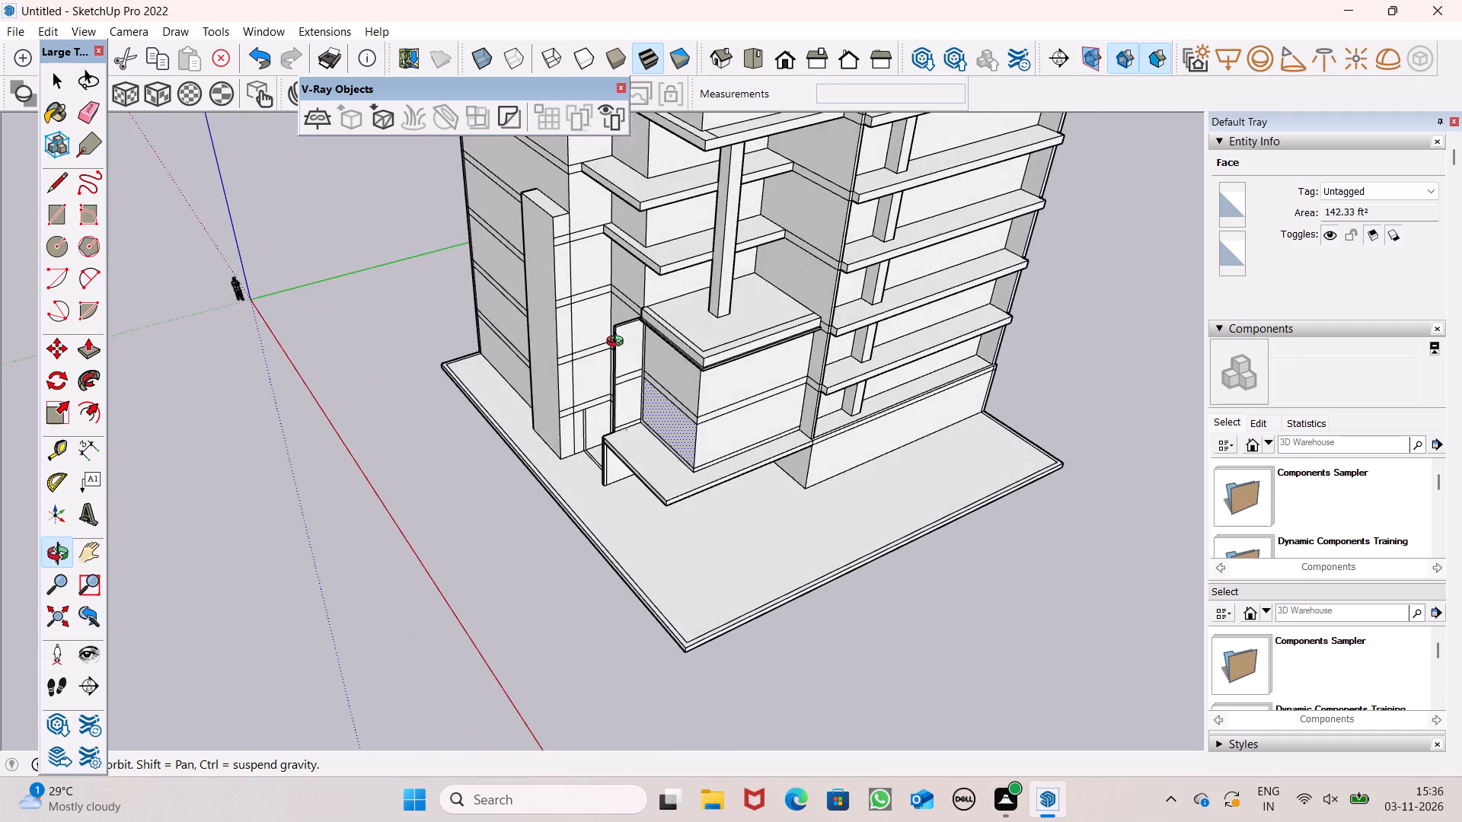
{"action": "middle_click_drag", "start_coordinate": [618, 343], "coordinate": [716, 286]}
{"action": "scroll", "coordinate": [634, 304], "scroll_direction": "down", "scroll_amount": 2}
{"action": "middle_click_drag", "start_coordinate": [633, 307], "coordinate": [641, 383]}
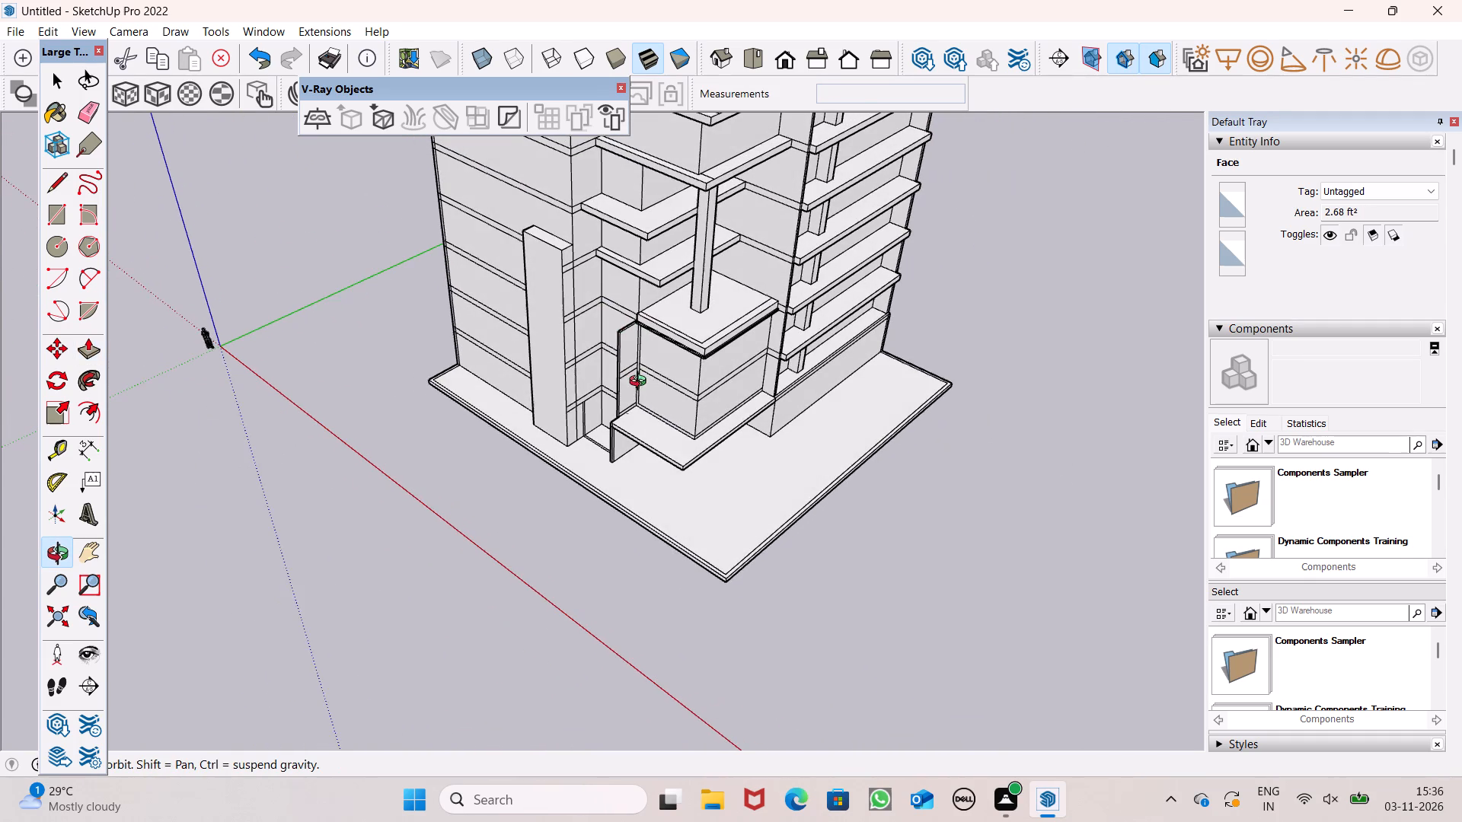
{"action": "middle_click_drag", "start_coordinate": [641, 383], "coordinate": [641, 385]}
{"action": "scroll", "coordinate": [558, 350], "scroll_direction": "down", "scroll_amount": 3}
{"action": "scroll", "coordinate": [557, 242], "scroll_direction": "up", "scroll_amount": 7}
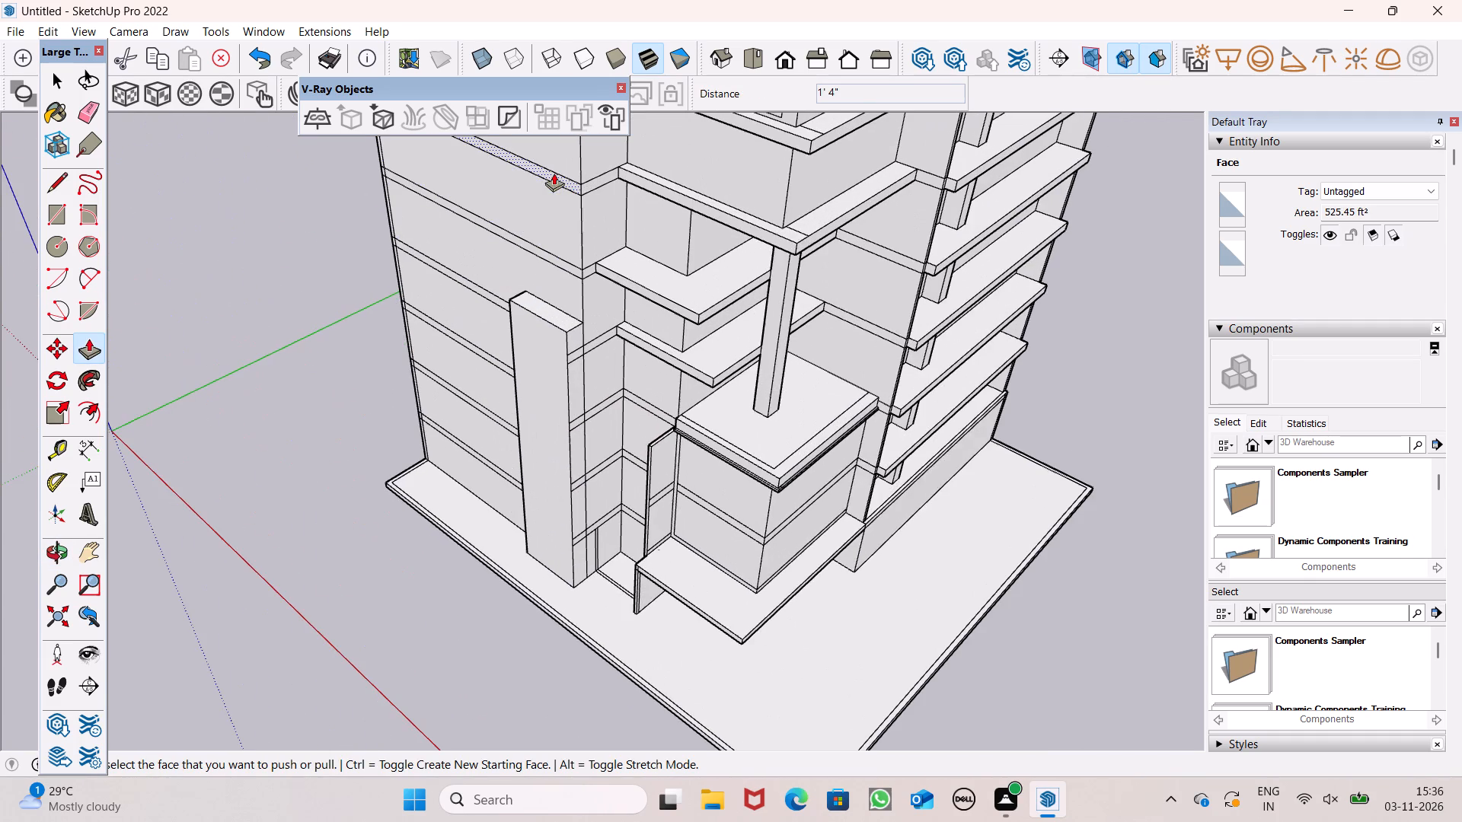
{"action": "scroll", "coordinate": [583, 253], "scroll_direction": "down", "scroll_amount": 2}
{"action": "middle_click_drag", "start_coordinate": [607, 315], "coordinate": [651, 194]}
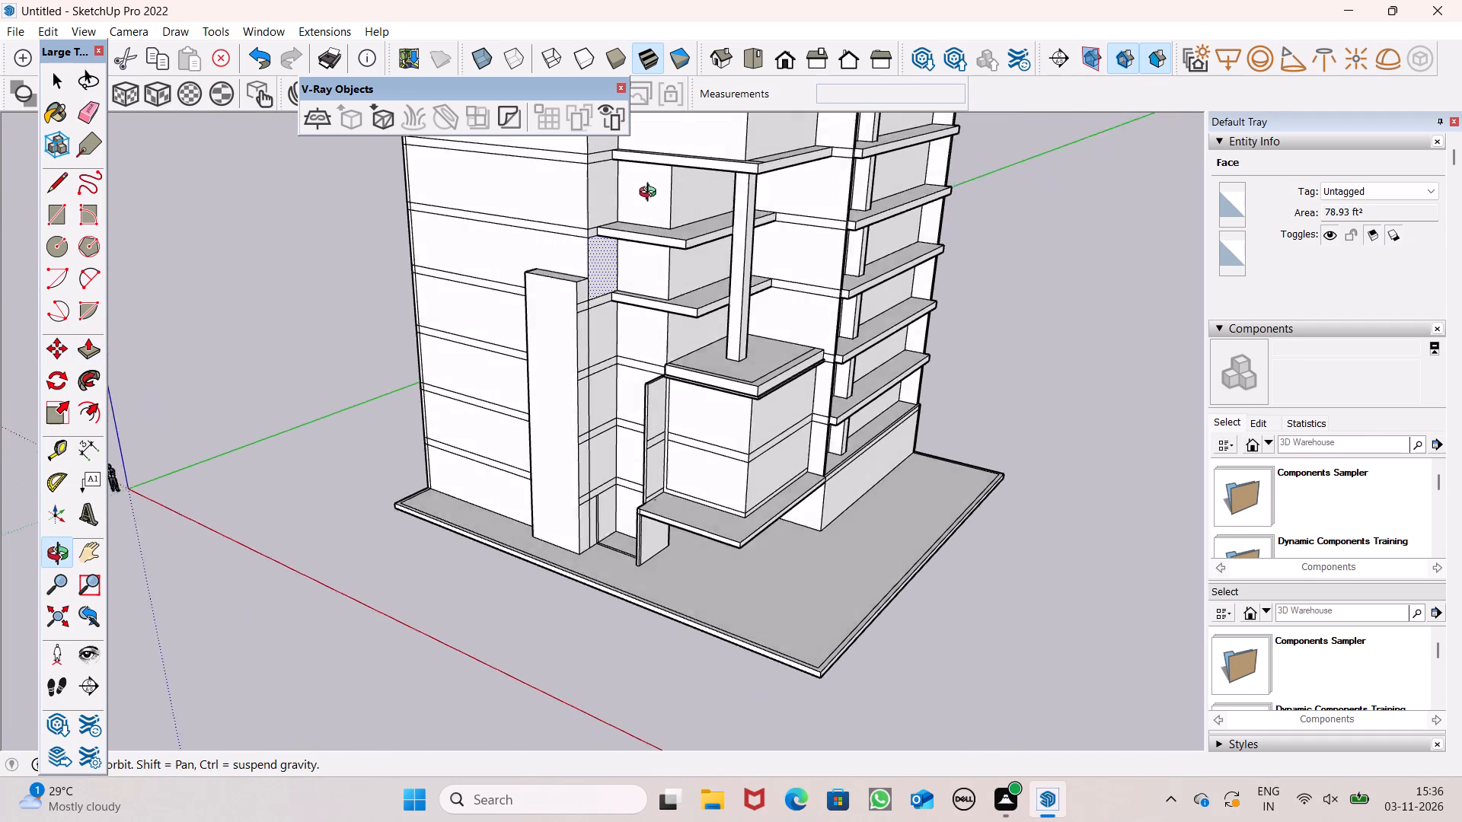
{"action": "middle_click_drag", "start_coordinate": [651, 194], "coordinate": [517, 293]}
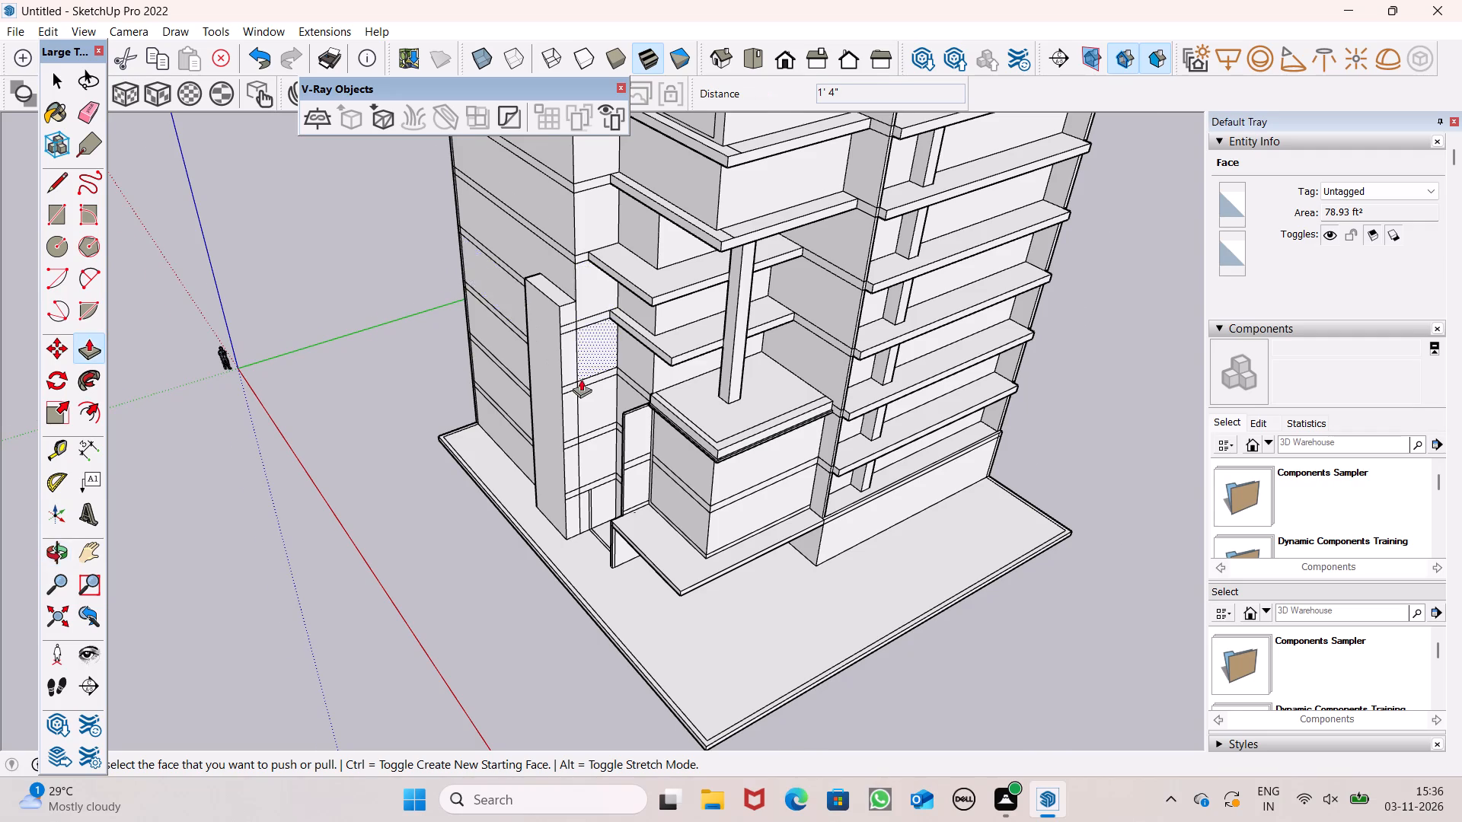
{"action": "scroll", "coordinate": [581, 379], "scroll_direction": "up", "scroll_amount": 1}
{"action": "middle_click_drag", "start_coordinate": [581, 379], "coordinate": [621, 228]}
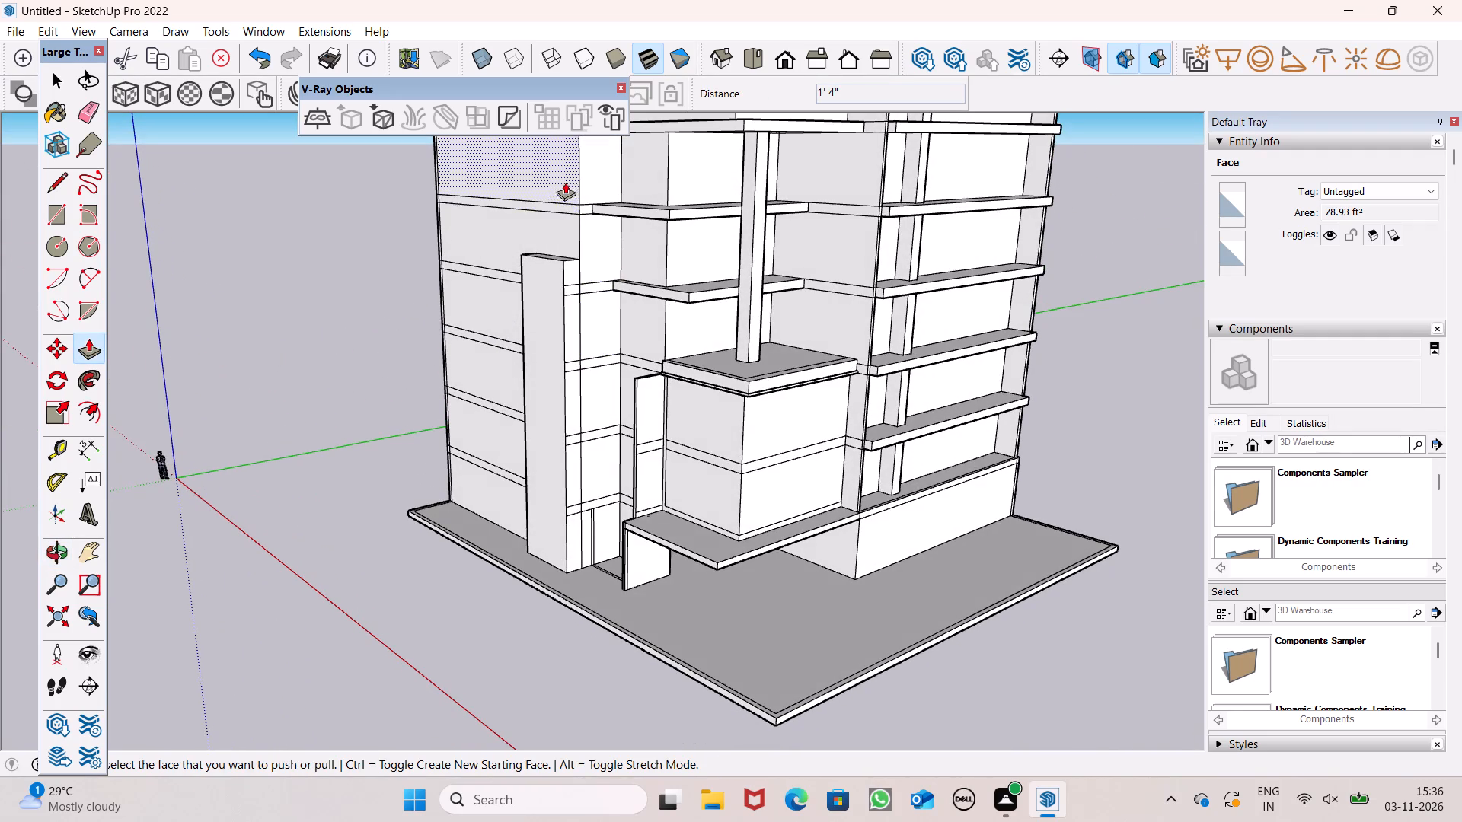
{"action": "scroll", "coordinate": [566, 180], "scroll_direction": "up", "scroll_amount": 9}
{"action": "left_click_drag", "start_coordinate": [563, 370], "coordinate": [573, 272]}
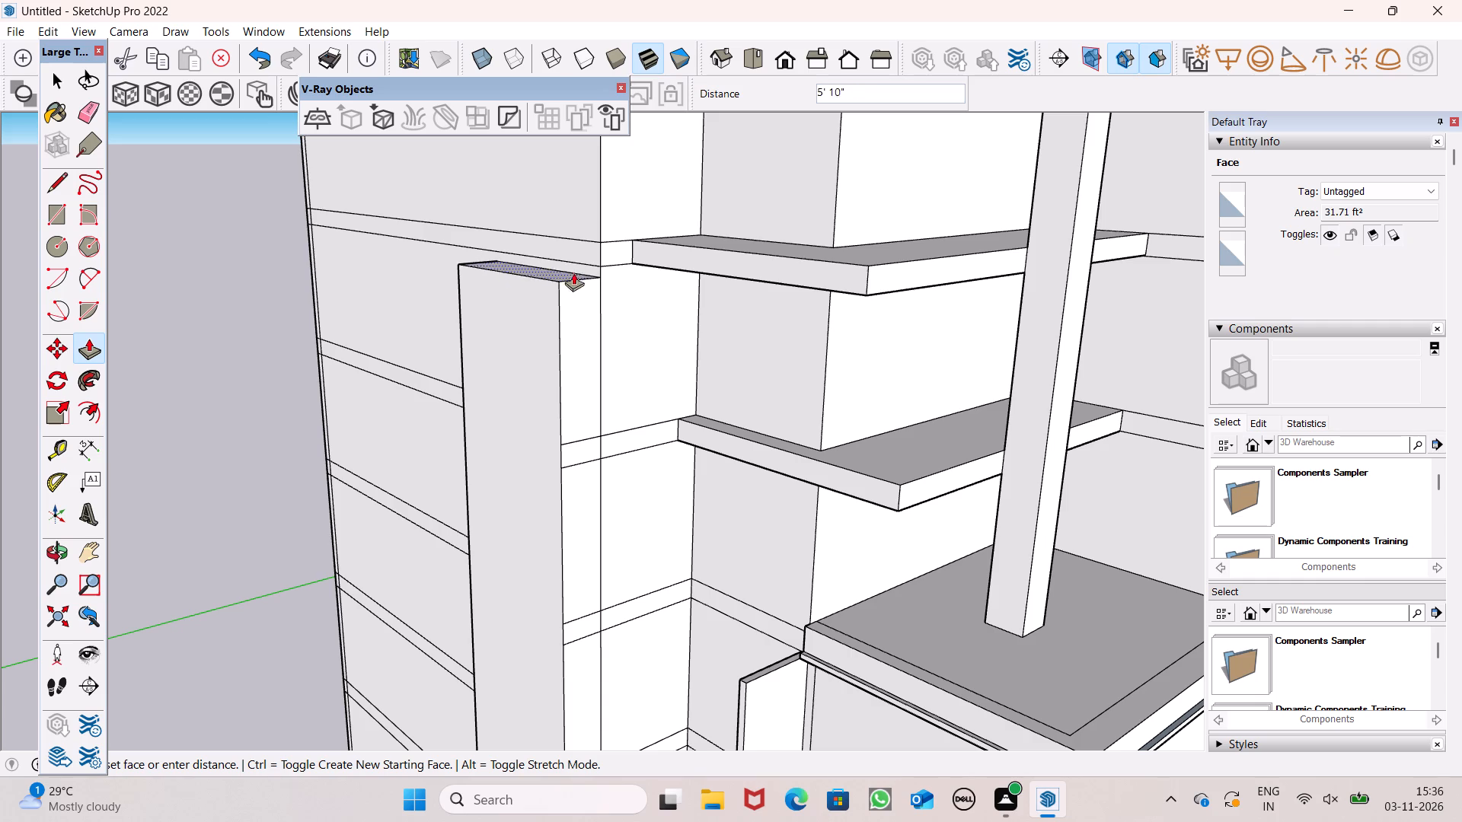
{"action": "left_click_drag", "start_coordinate": [573, 272], "coordinate": [586, 257]}
Raise the top face of the tall panel by about 2' 4" more, past the floor band, using a new starting face.
{"action": "scroll", "coordinate": [614, 381], "scroll_direction": "down", "scroll_amount": 3}
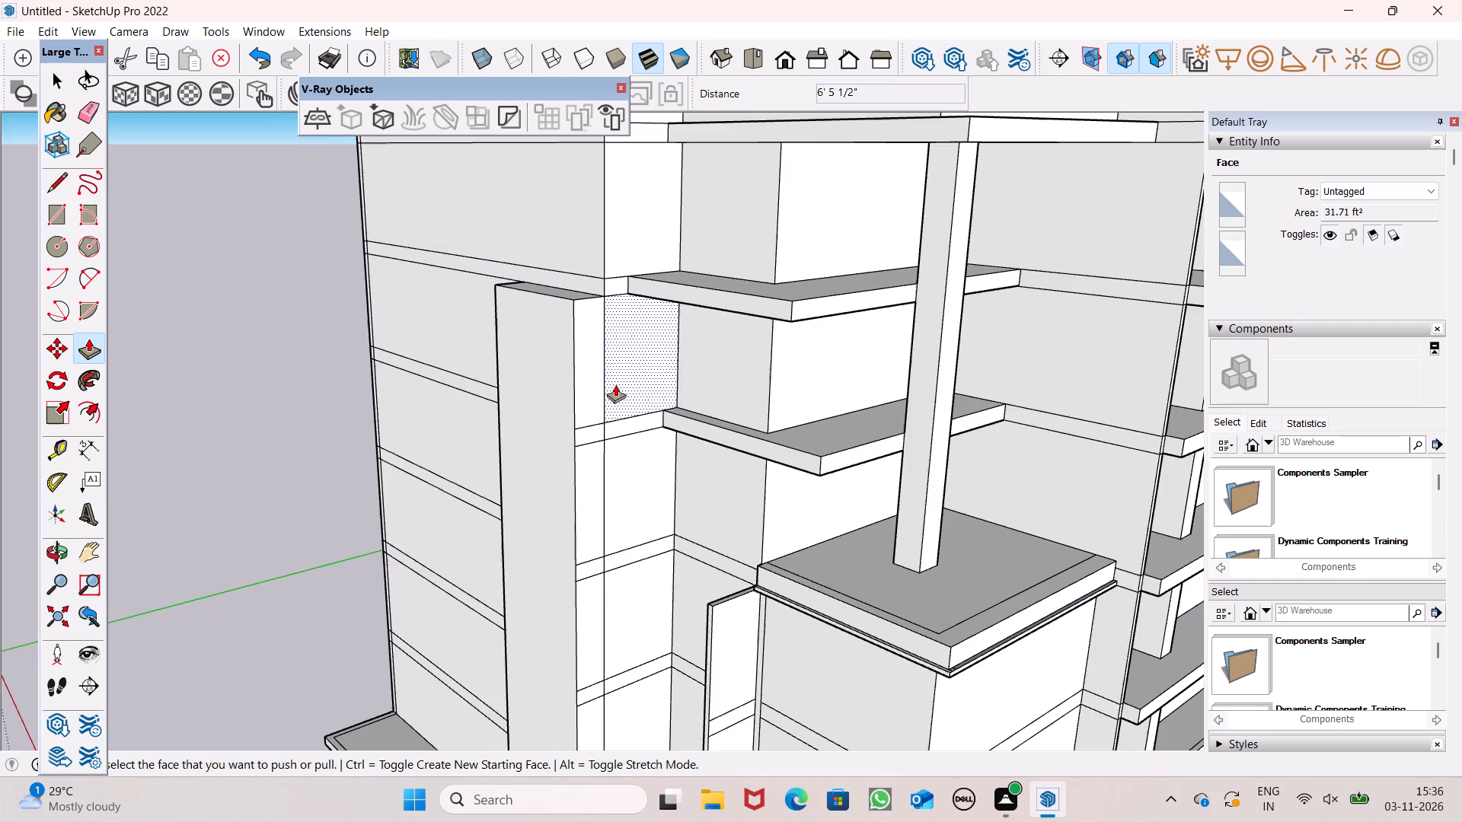
{"action": "middle_click_drag", "start_coordinate": [615, 385], "coordinate": [662, 493]}
{"action": "scroll", "coordinate": [609, 339], "scroll_direction": "up", "scroll_amount": 5}
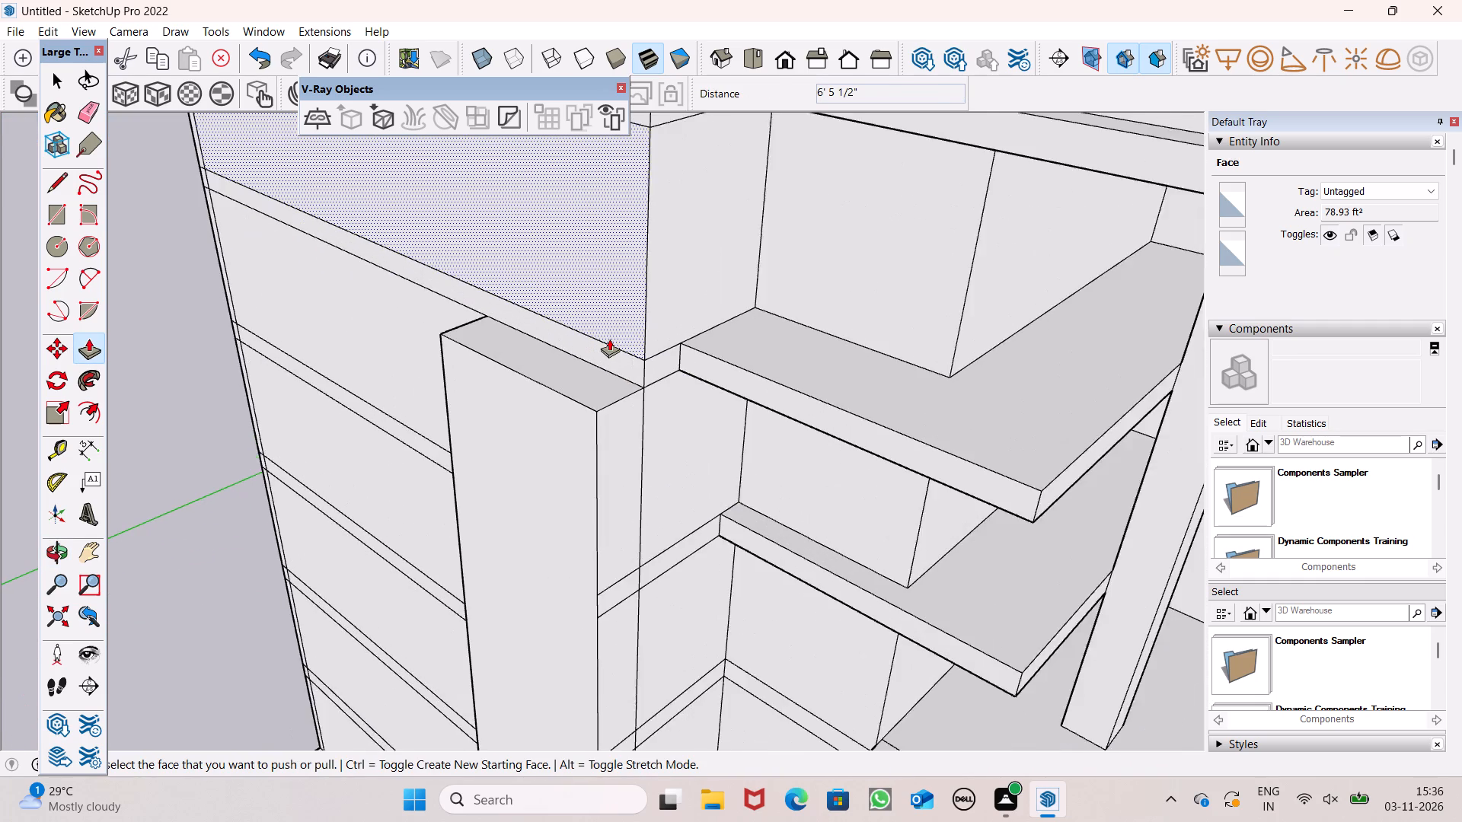
{"action": "scroll", "coordinate": [609, 339], "scroll_direction": "up", "scroll_amount": 6}
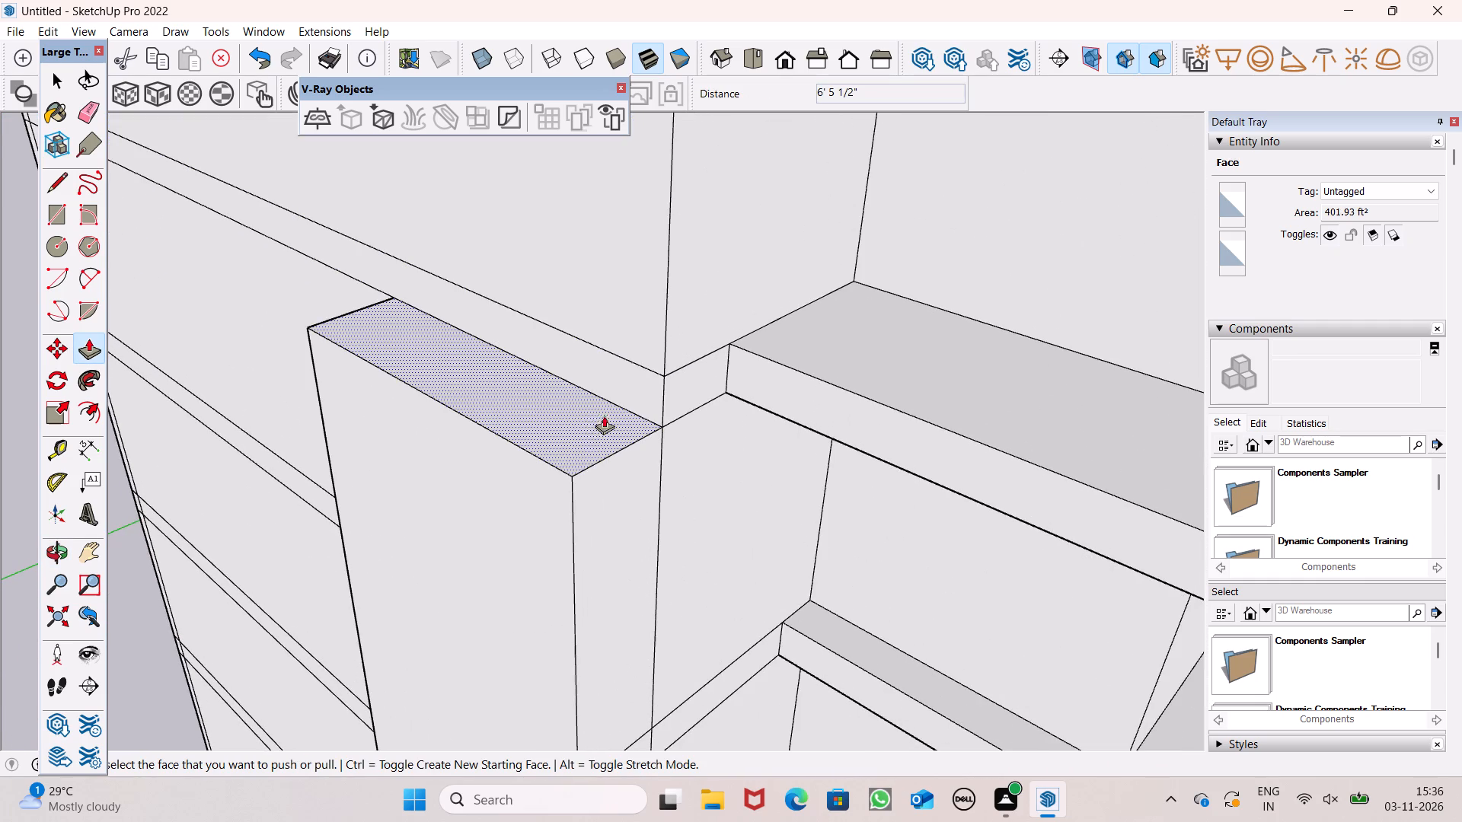
{"action": "left_click_drag", "start_coordinate": [583, 450], "coordinate": [608, 359]}
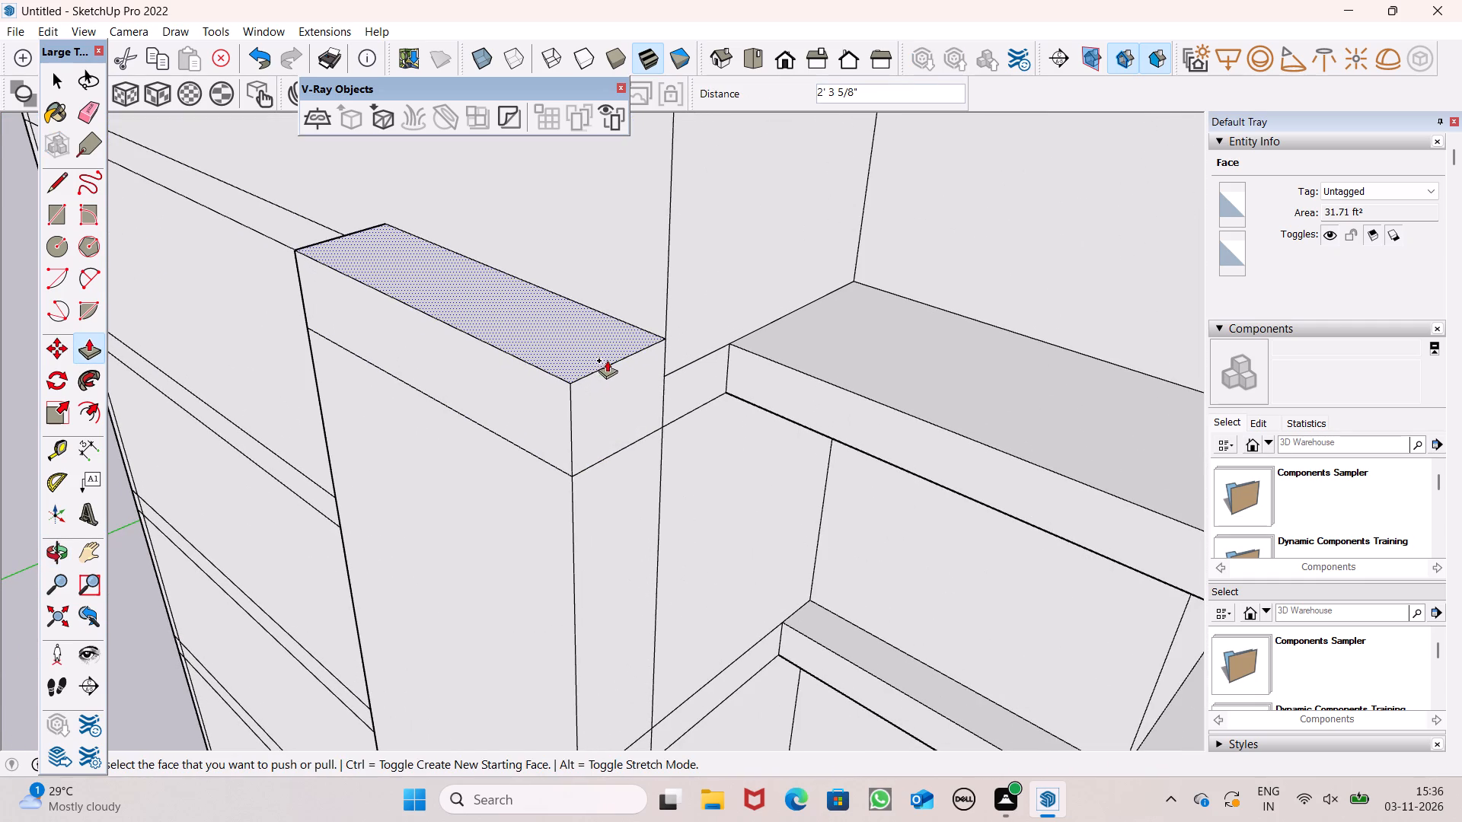
Erase the stray horizontal edge just above the floor-band lines on the tall panel's narrow outer side face.
{"action": "scroll", "coordinate": [555, 359], "scroll_direction": "down", "scroll_amount": 3}
{"action": "middle_click_drag", "start_coordinate": [659, 414], "coordinate": [724, 259]}
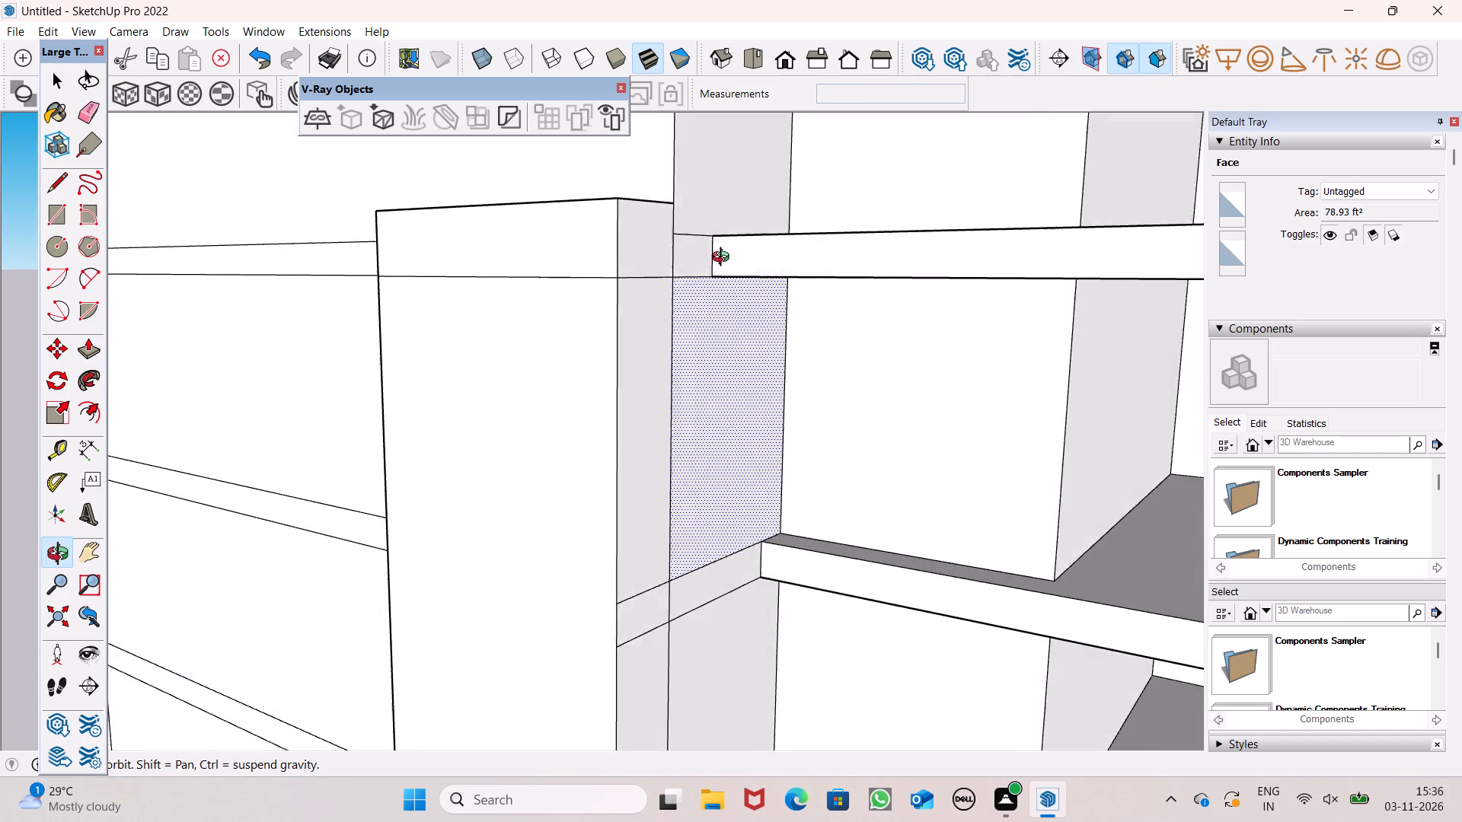
{"action": "middle_click_drag", "start_coordinate": [724, 259], "coordinate": [733, 260]}
{"action": "scroll", "coordinate": [571, 317], "scroll_direction": "down", "scroll_amount": 2}
{"action": "middle_click_drag", "start_coordinate": [419, 342], "coordinate": [819, 361]}
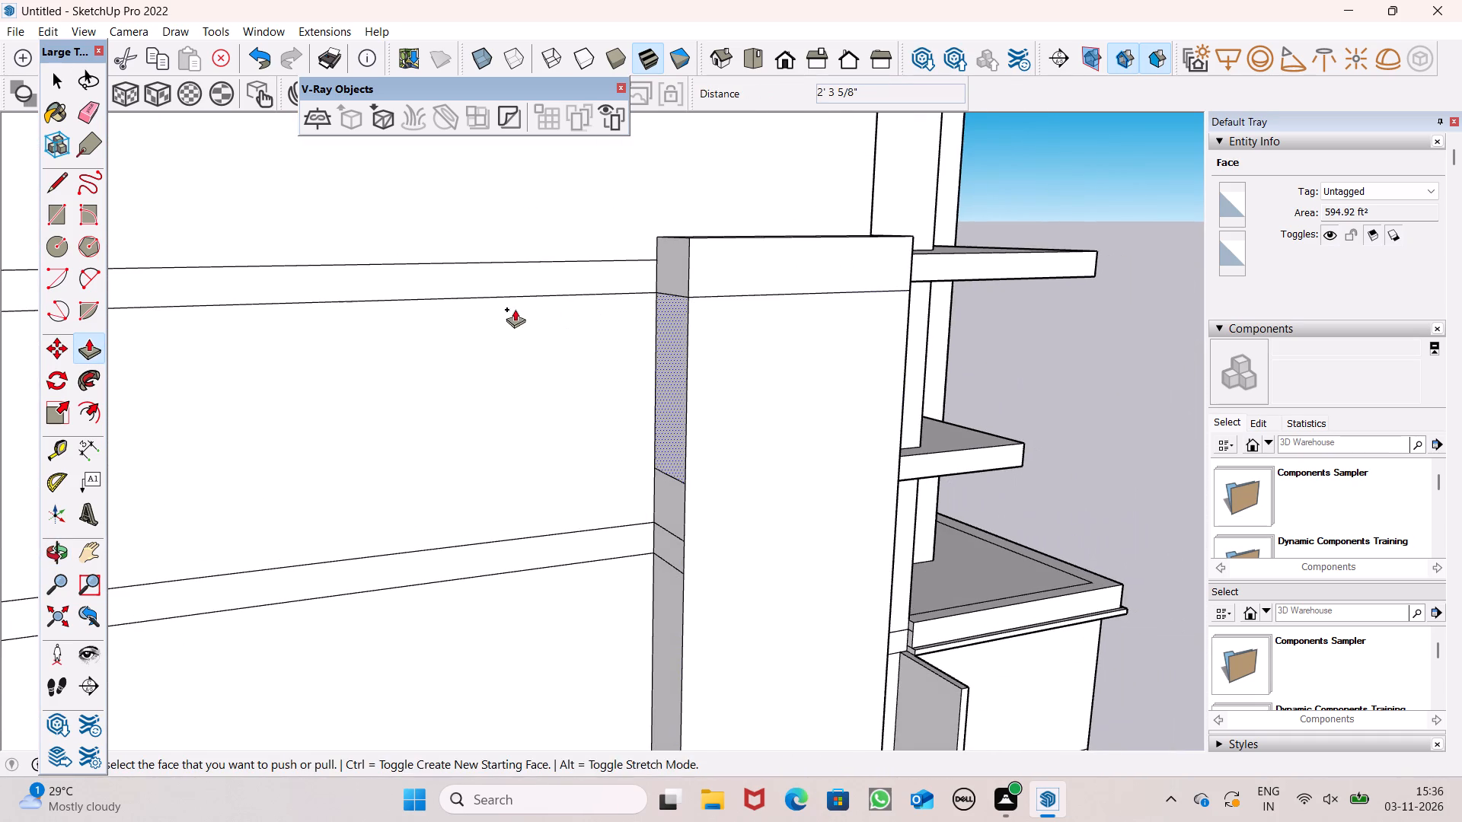
{"action": "key", "text": "space"}
{"action": "scroll", "coordinate": [513, 309], "scroll_direction": "down", "scroll_amount": 3}
{"action": "middle_click_drag", "start_coordinate": [604, 416], "coordinate": [810, 406]}
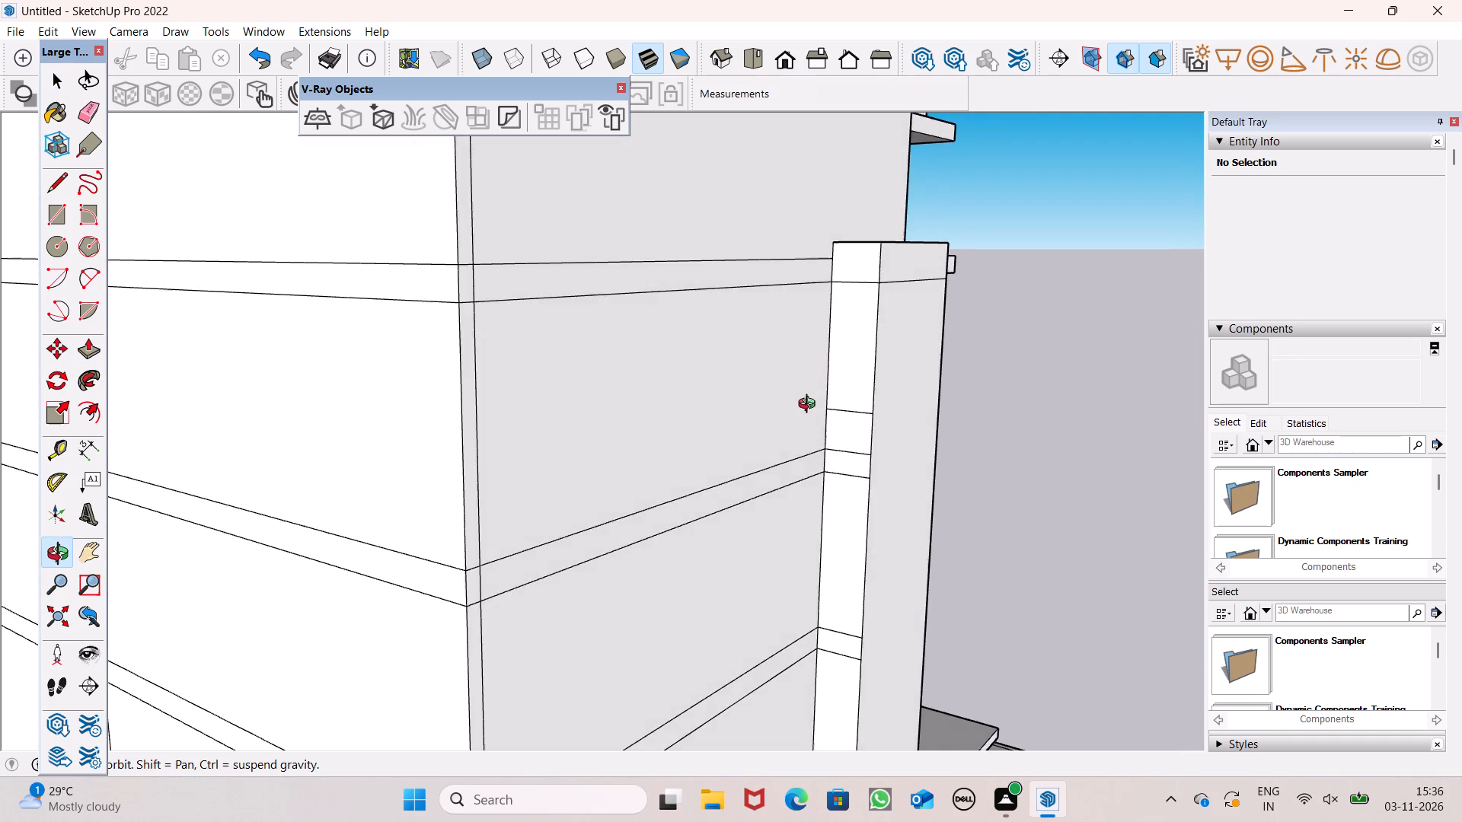
{"action": "middle_click_drag", "start_coordinate": [810, 406], "coordinate": [892, 437]}
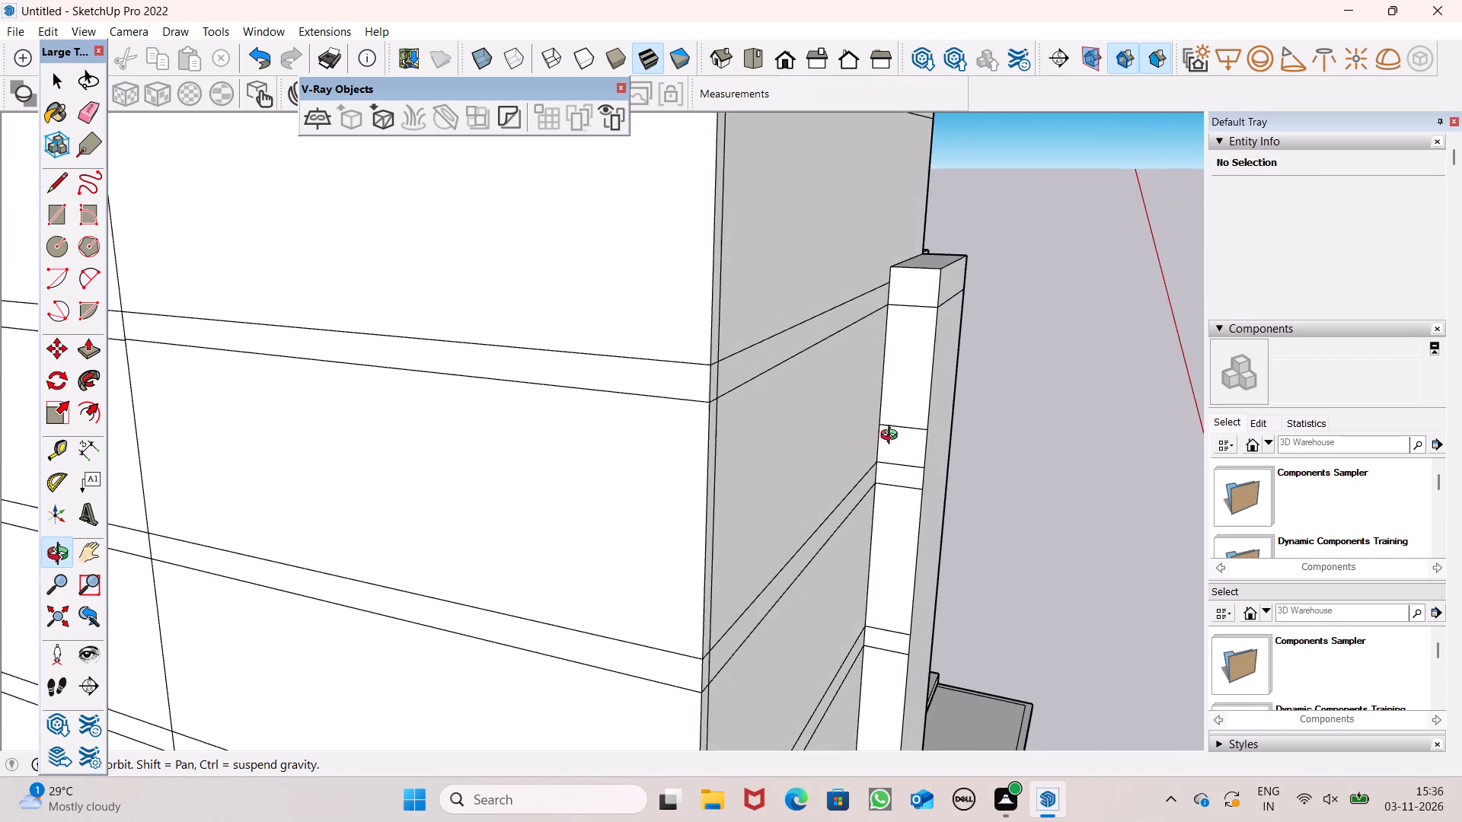
{"action": "middle_click_drag", "start_coordinate": [892, 437], "coordinate": [896, 437]}
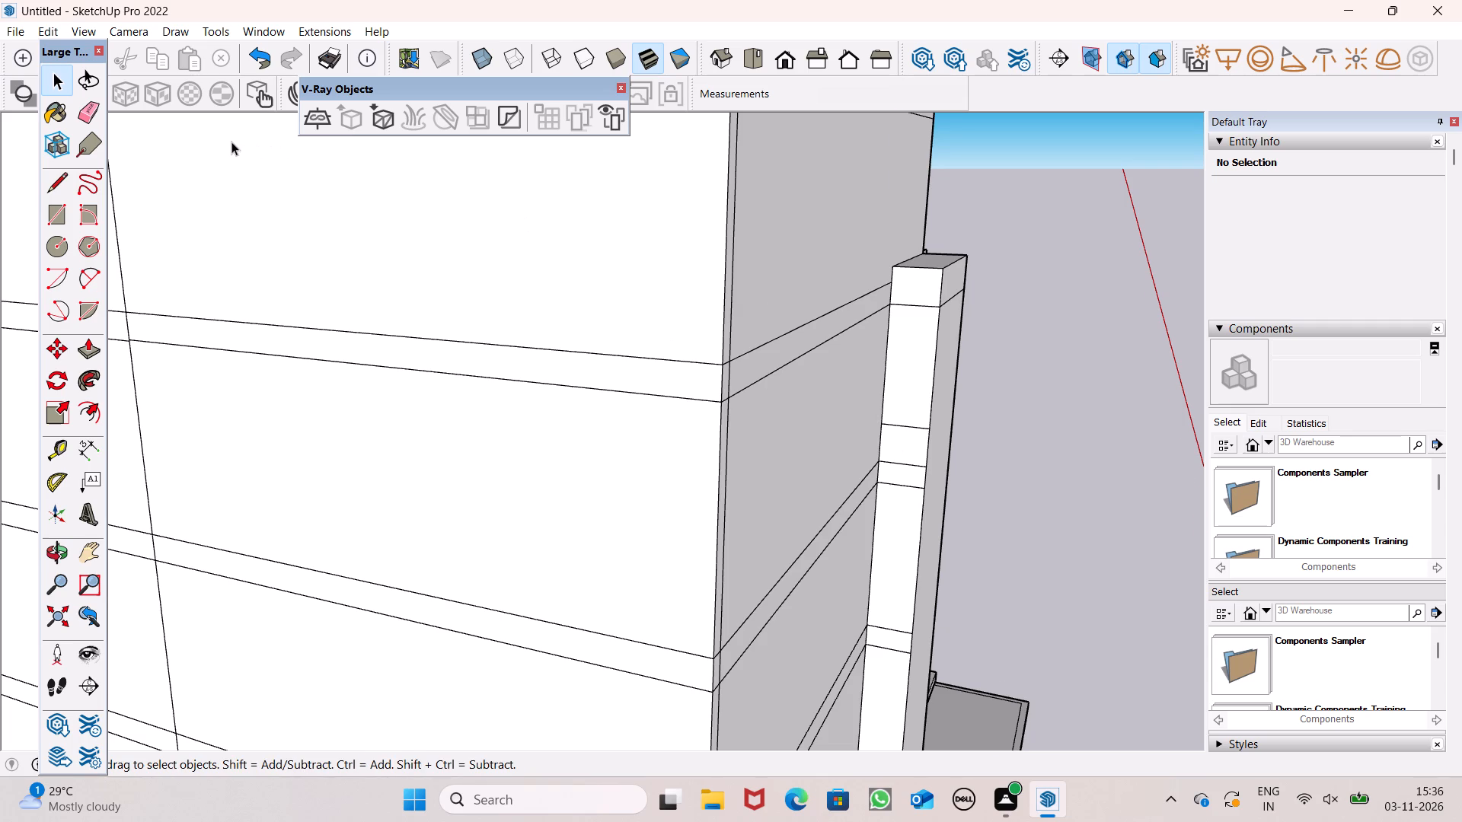
{"action": "scroll", "coordinate": [231, 142], "scroll_direction": "down", "scroll_amount": 5}
{"action": "middle_click", "coordinate": [742, 291]}
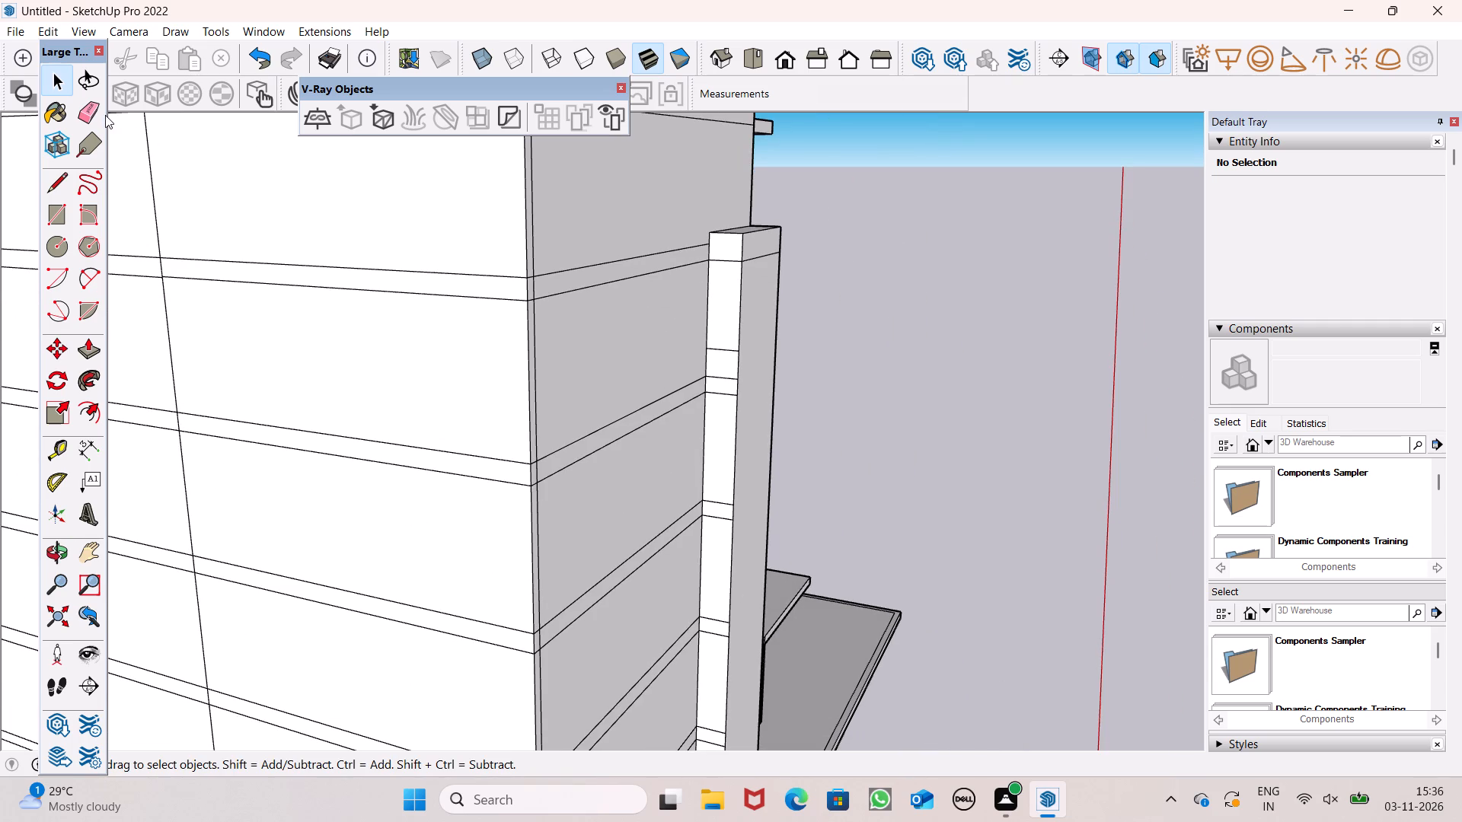
{"action": "left_click", "coordinate": [81, 117]}
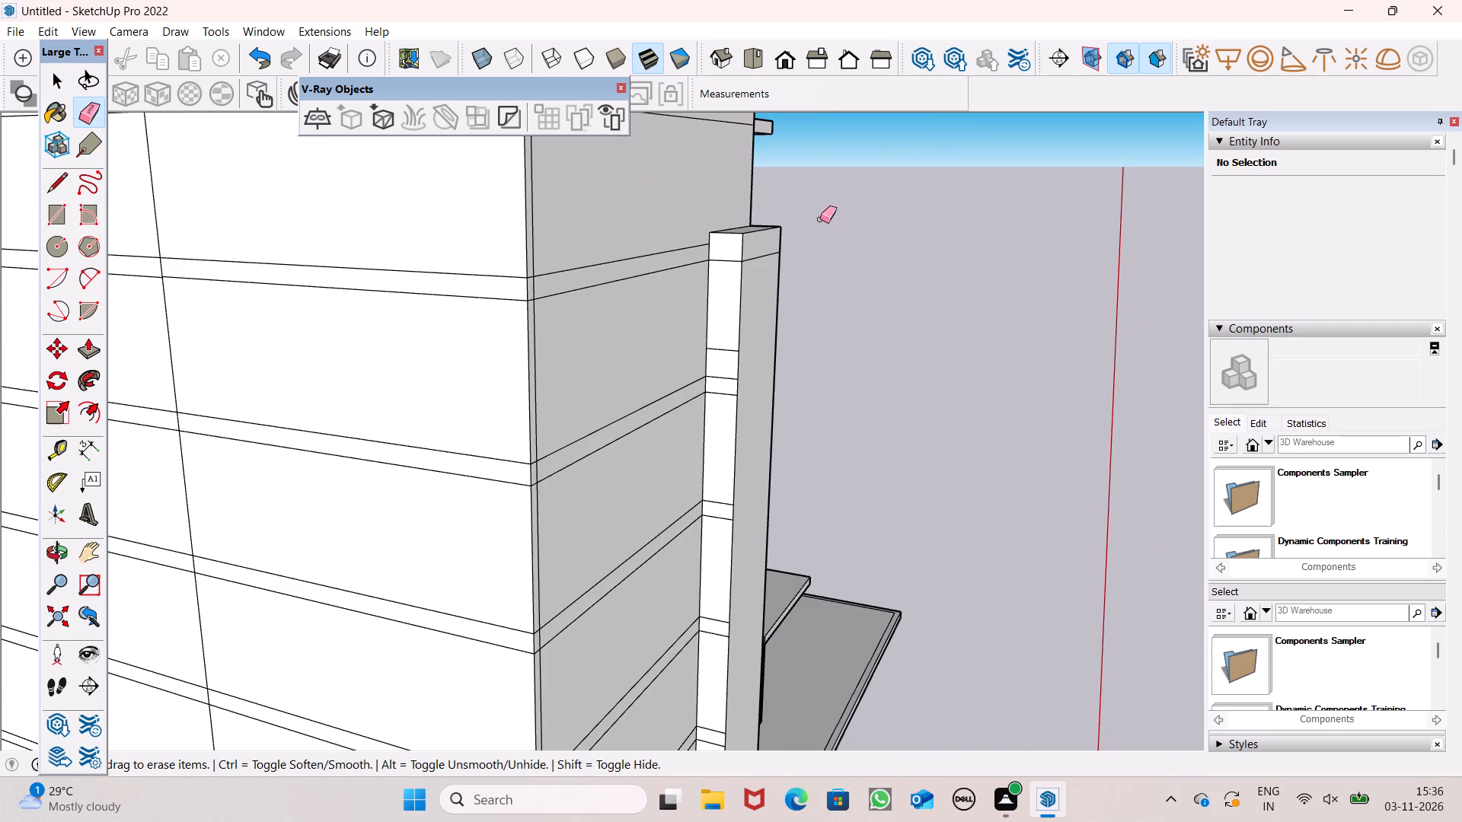
{"action": "scroll", "coordinate": [688, 451], "scroll_direction": "up", "scroll_amount": 6}
{"action": "left_click", "coordinate": [755, 263]}
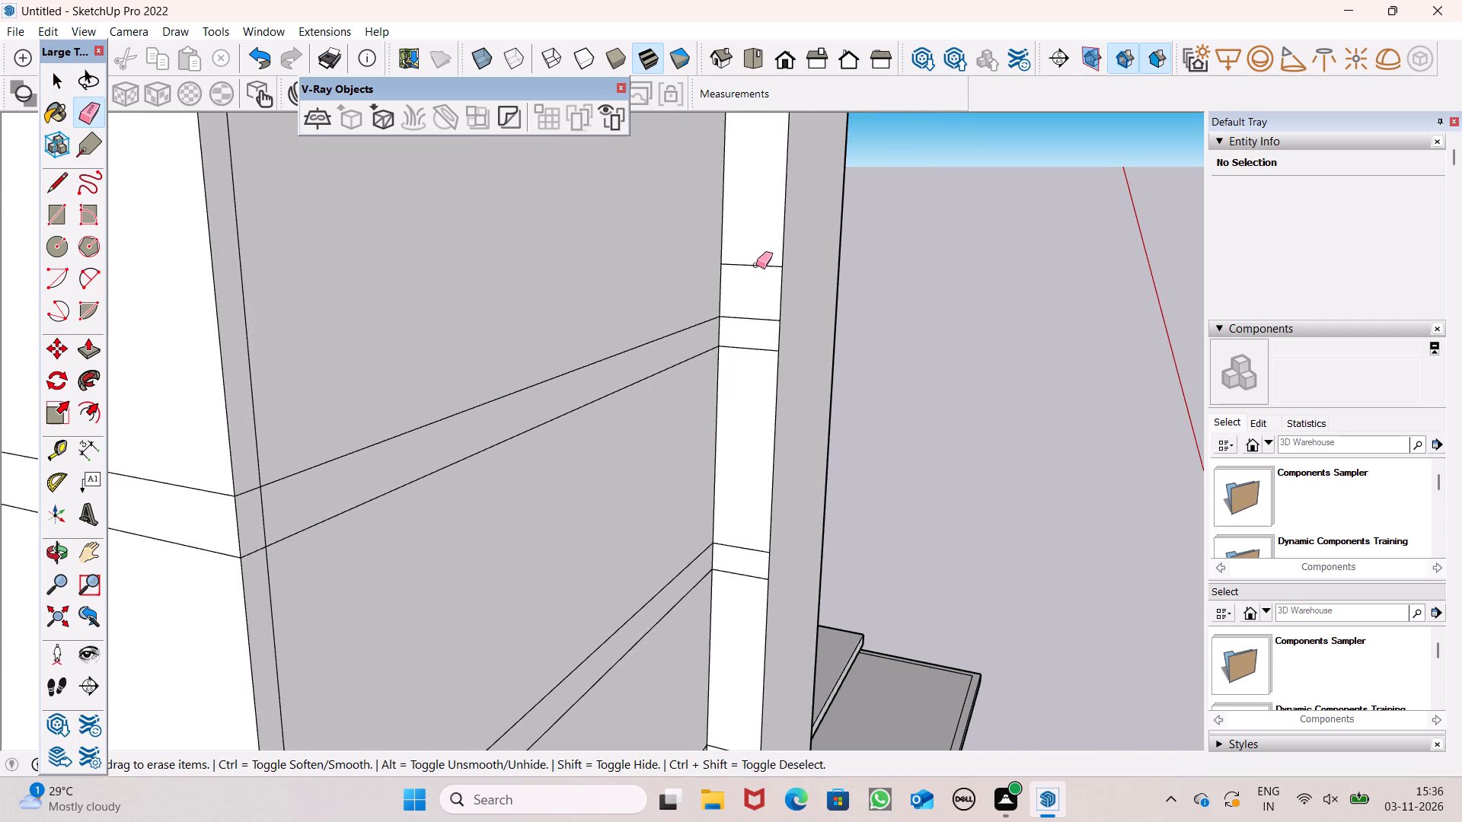
{"action": "scroll", "coordinate": [782, 299], "scroll_direction": "down", "scroll_amount": 3}
{"action": "middle_click_drag", "start_coordinate": [912, 437], "coordinate": [92, 553]}
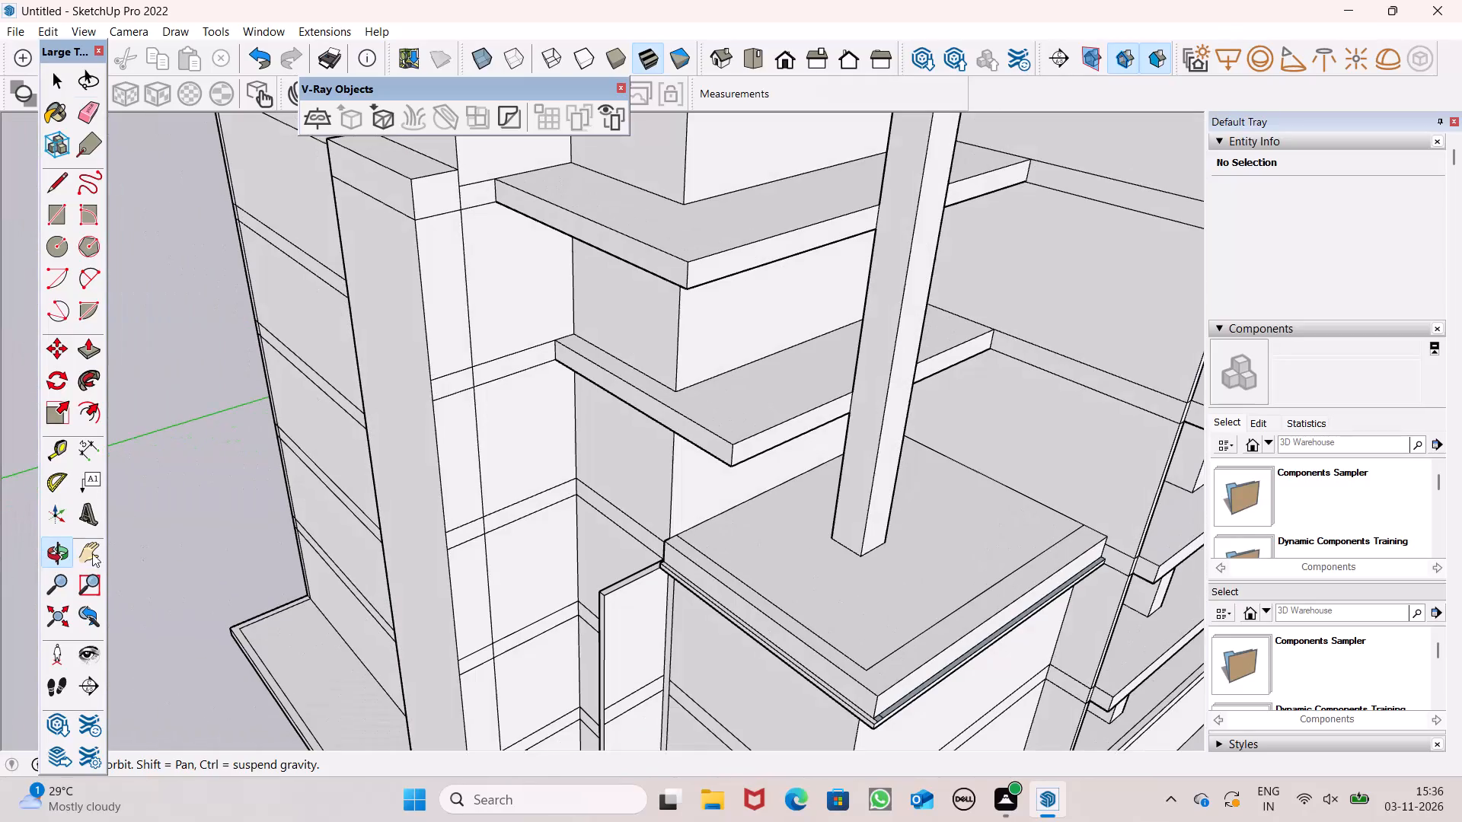
{"action": "middle_click_drag", "start_coordinate": [92, 553], "coordinate": [93, 555]}
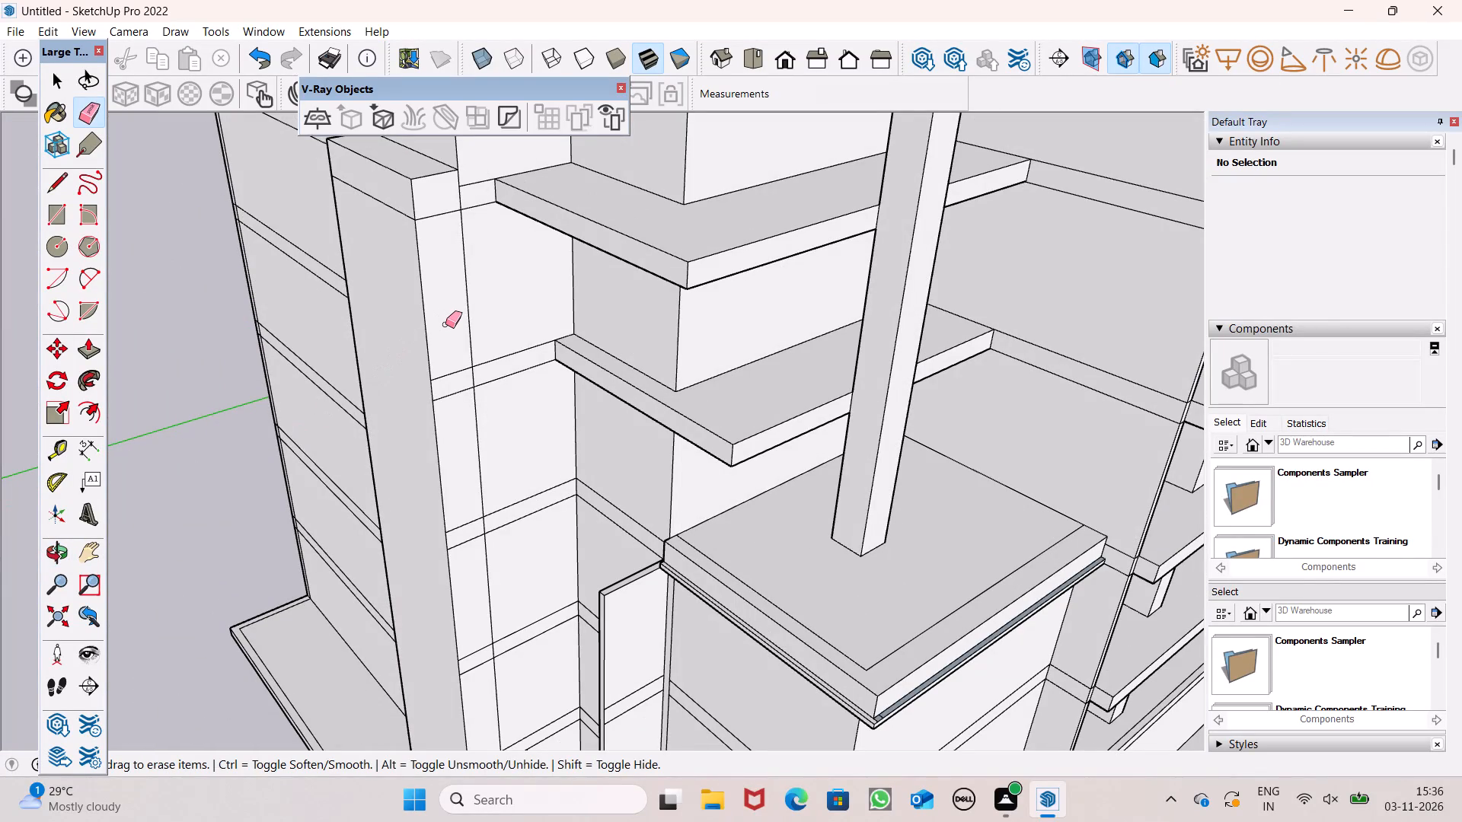
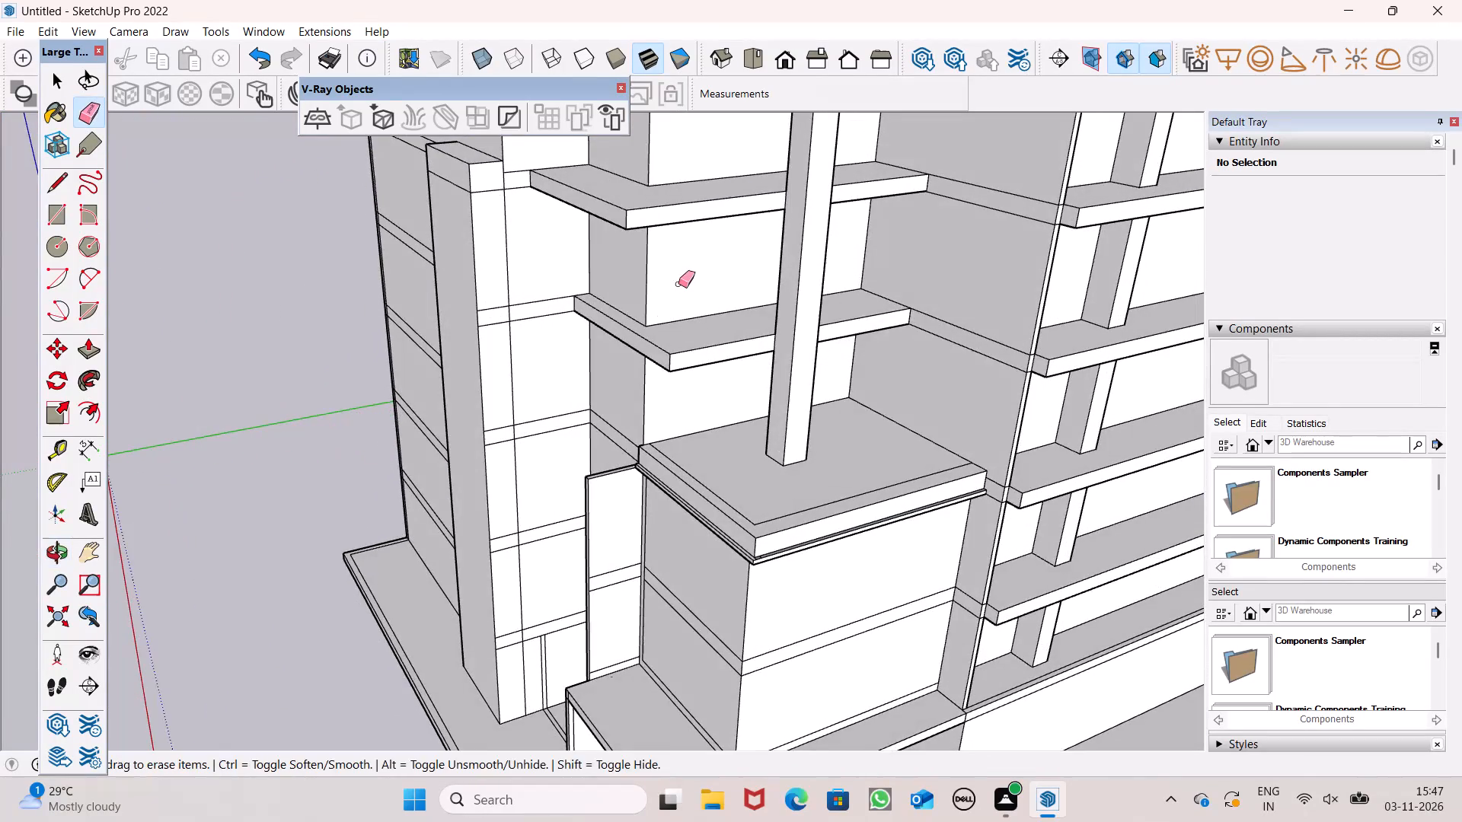
Erase the short stray vertical lines at the bottom of the wall, between the tall panel and the low entrance slab.
{"action": "scroll", "coordinate": [687, 262], "scroll_direction": "down", "scroll_amount": 4}
{"action": "scroll", "coordinate": [717, 327], "scroll_direction": "down", "scroll_amount": 2}
{"action": "middle_click_drag", "start_coordinate": [672, 332], "coordinate": [588, 365]}
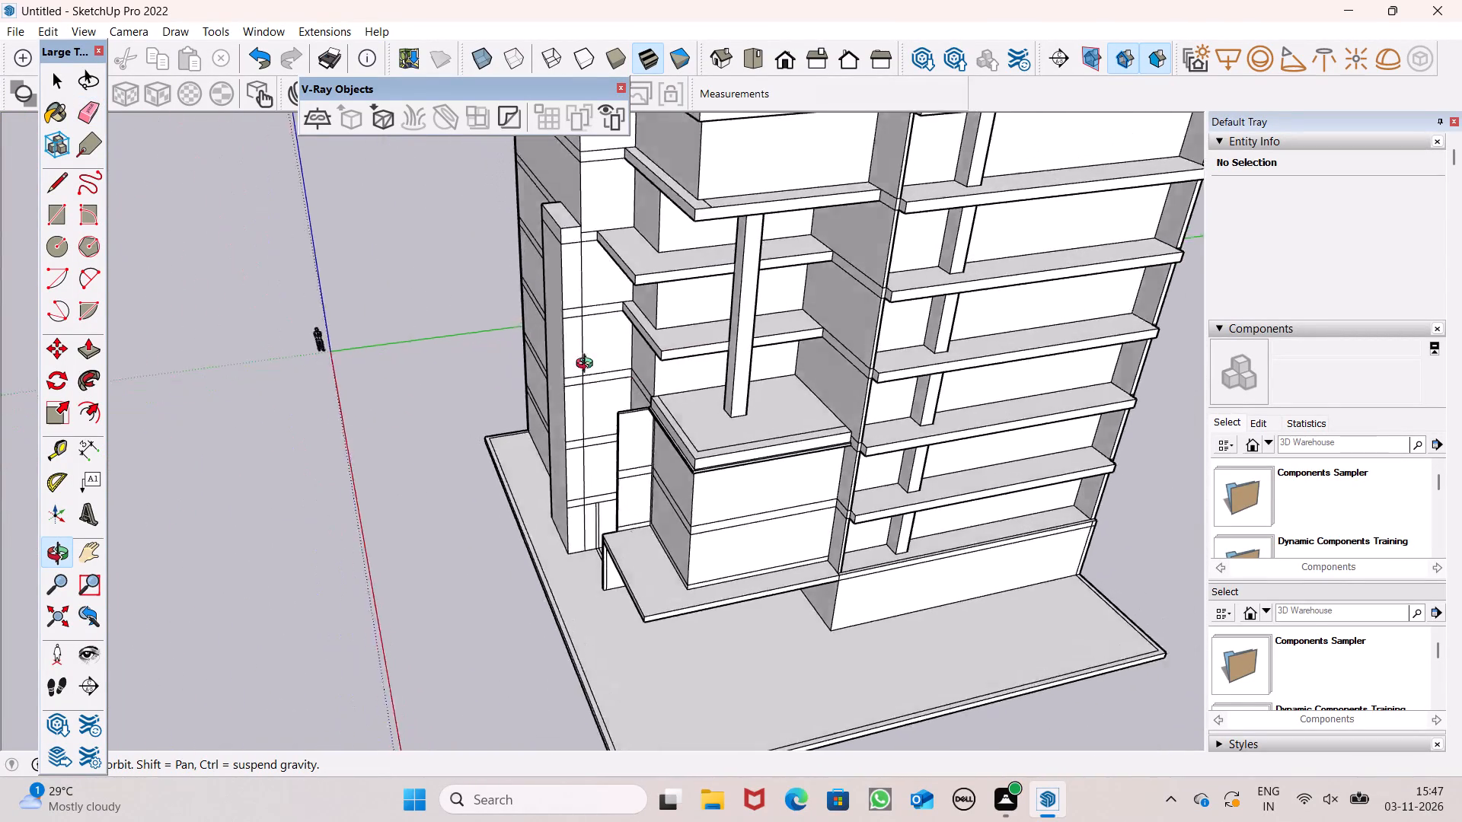
{"action": "middle_click_drag", "start_coordinate": [588, 365], "coordinate": [541, 329]}
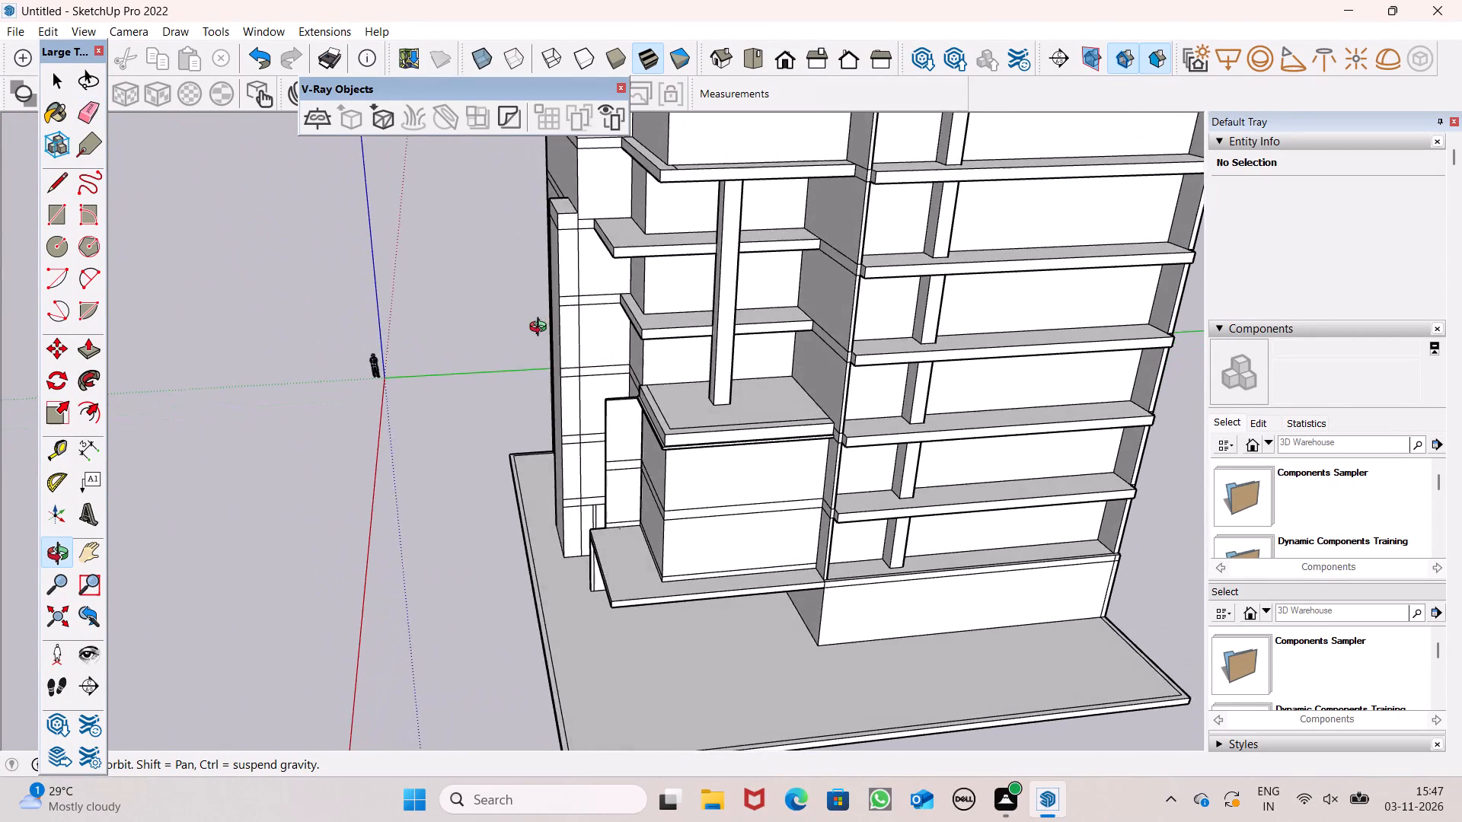
{"action": "middle_click_drag", "start_coordinate": [541, 329], "coordinate": [589, 311]}
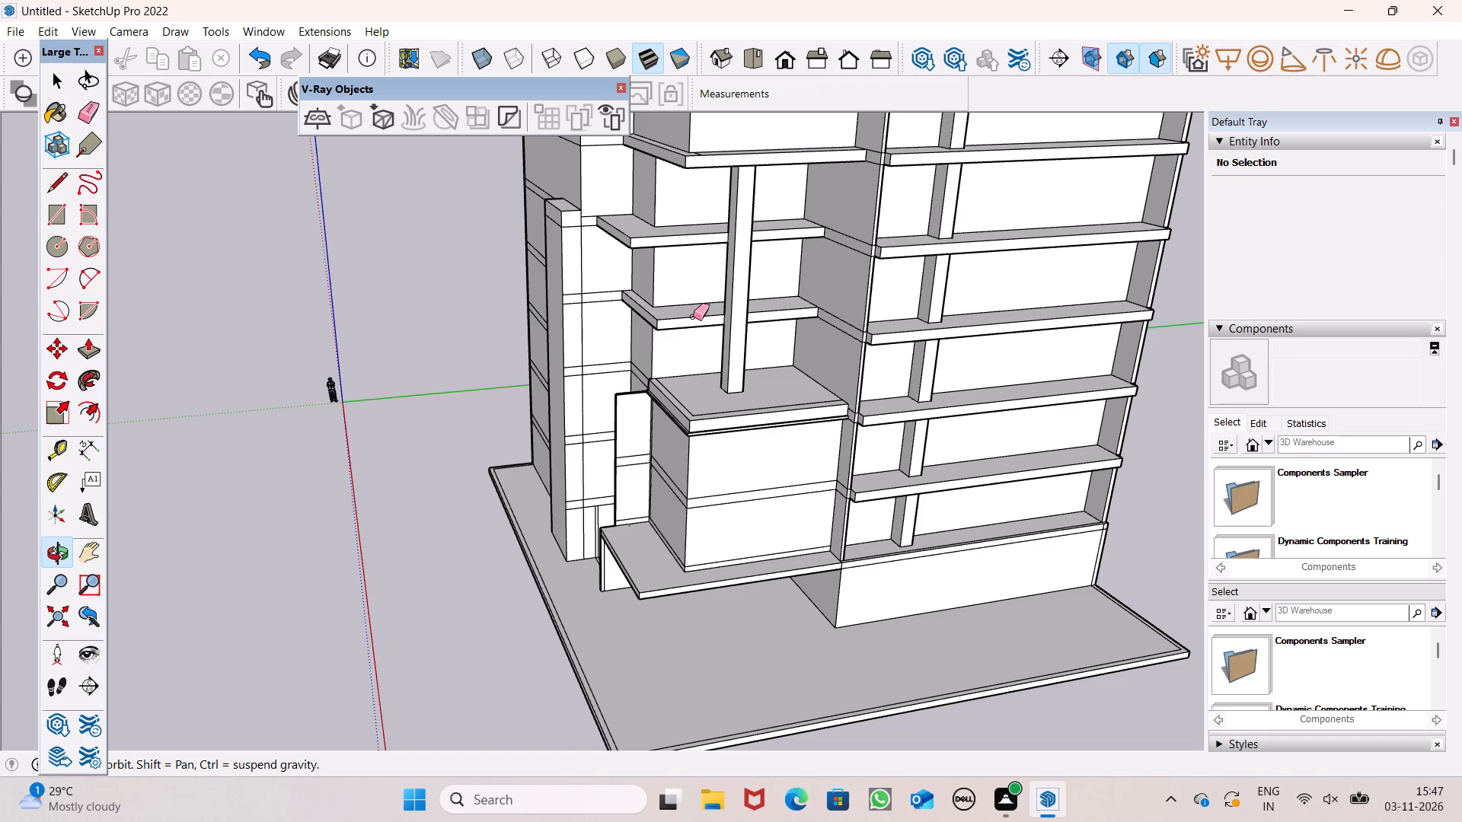
{"action": "scroll", "coordinate": [574, 556], "scroll_direction": "up", "scroll_amount": 9}
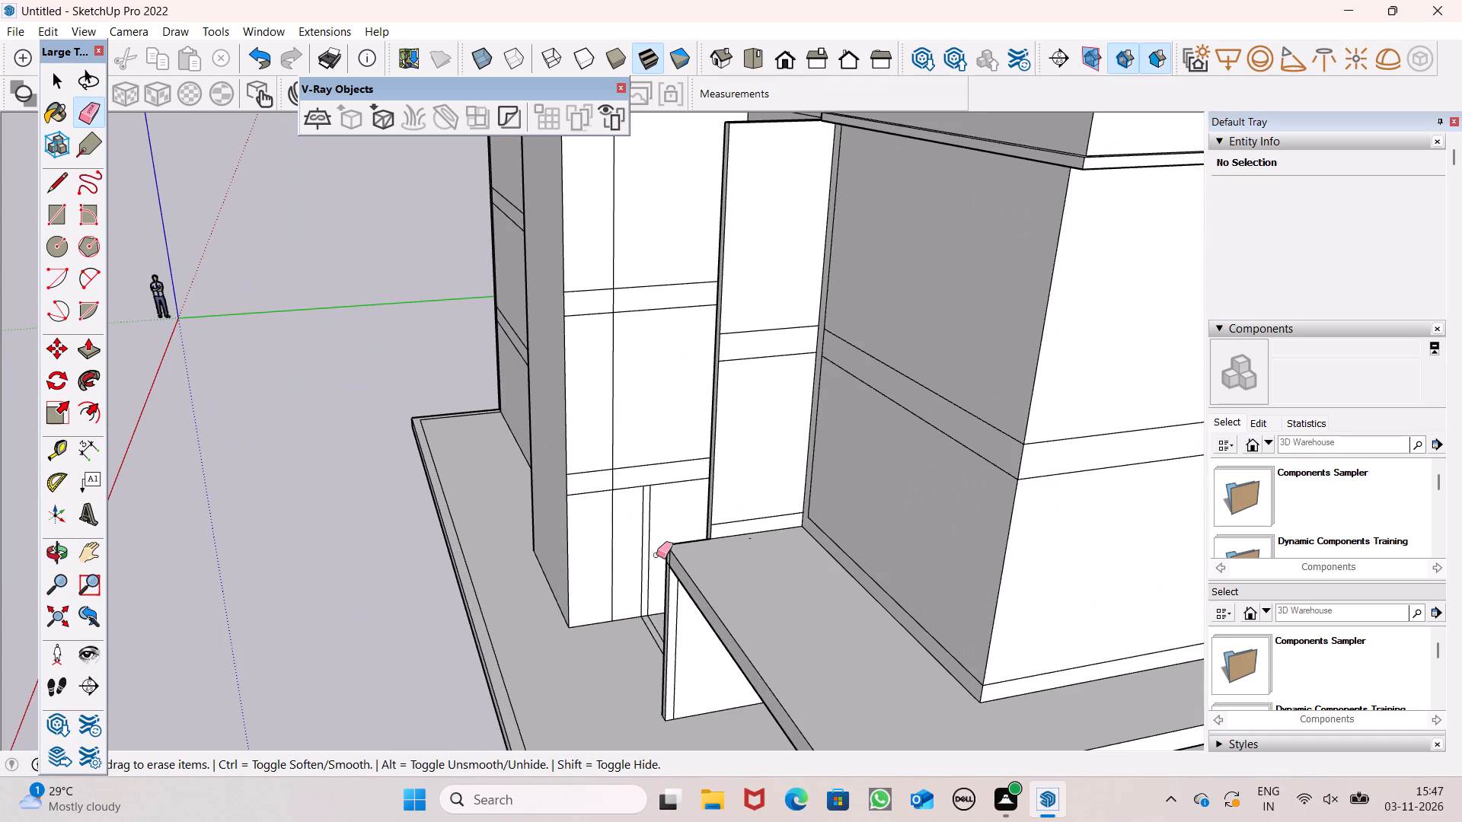
{"action": "left_click_drag", "start_coordinate": [646, 531], "coordinate": [661, 521]}
Push/Pull the top face of the tall facade panel up by about 10 1/8".
{"action": "scroll", "coordinate": [660, 424], "scroll_direction": "down", "scroll_amount": 6}
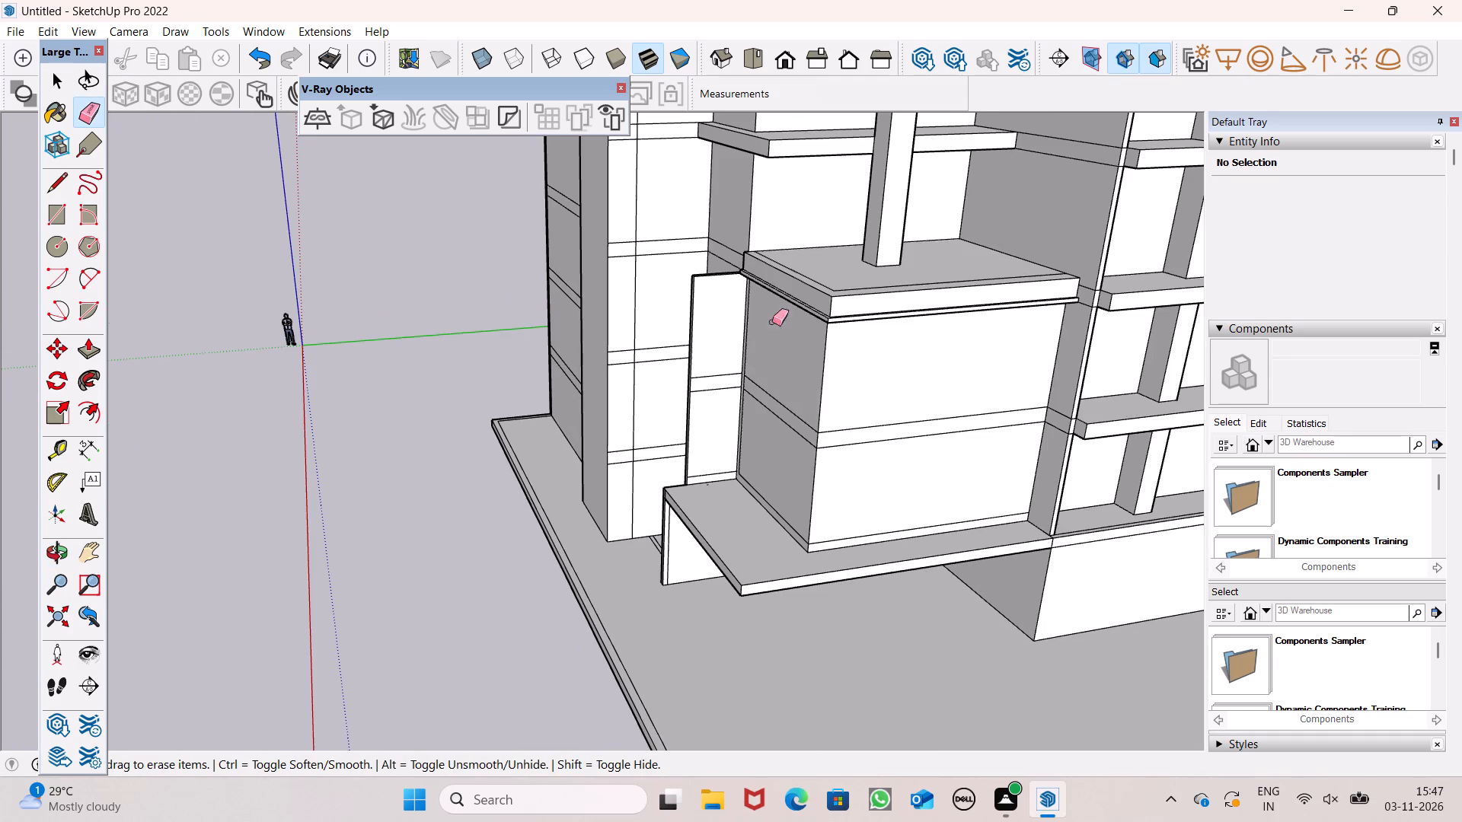
{"action": "scroll", "coordinate": [809, 381], "scroll_direction": "down", "scroll_amount": 4}
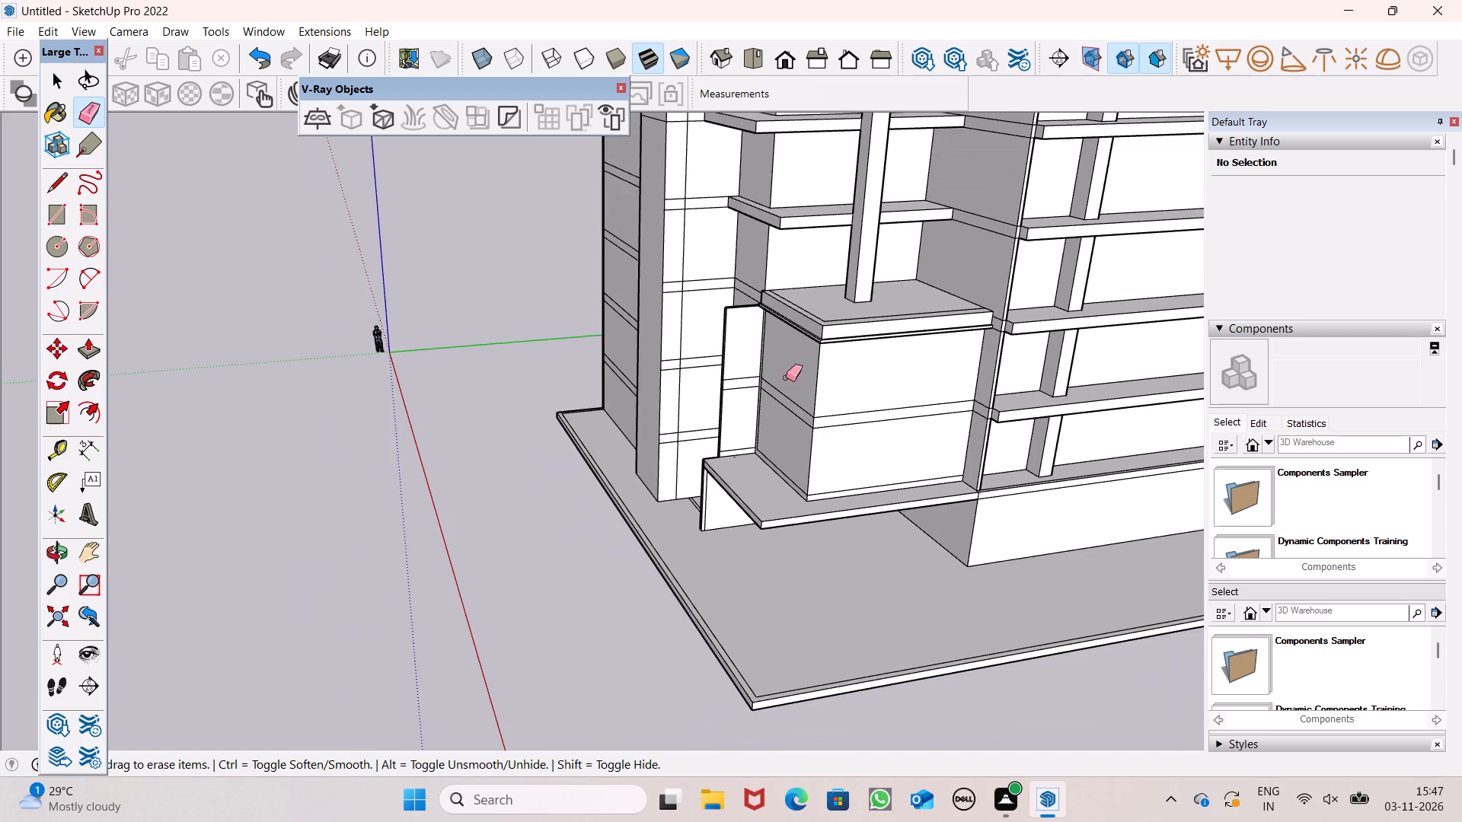
{"action": "middle_click_drag", "start_coordinate": [777, 370], "coordinate": [863, 372]}
{"action": "scroll", "coordinate": [780, 405], "scroll_direction": "down", "scroll_amount": 5}
{"action": "scroll", "coordinate": [752, 221], "scroll_direction": "up", "scroll_amount": 8}
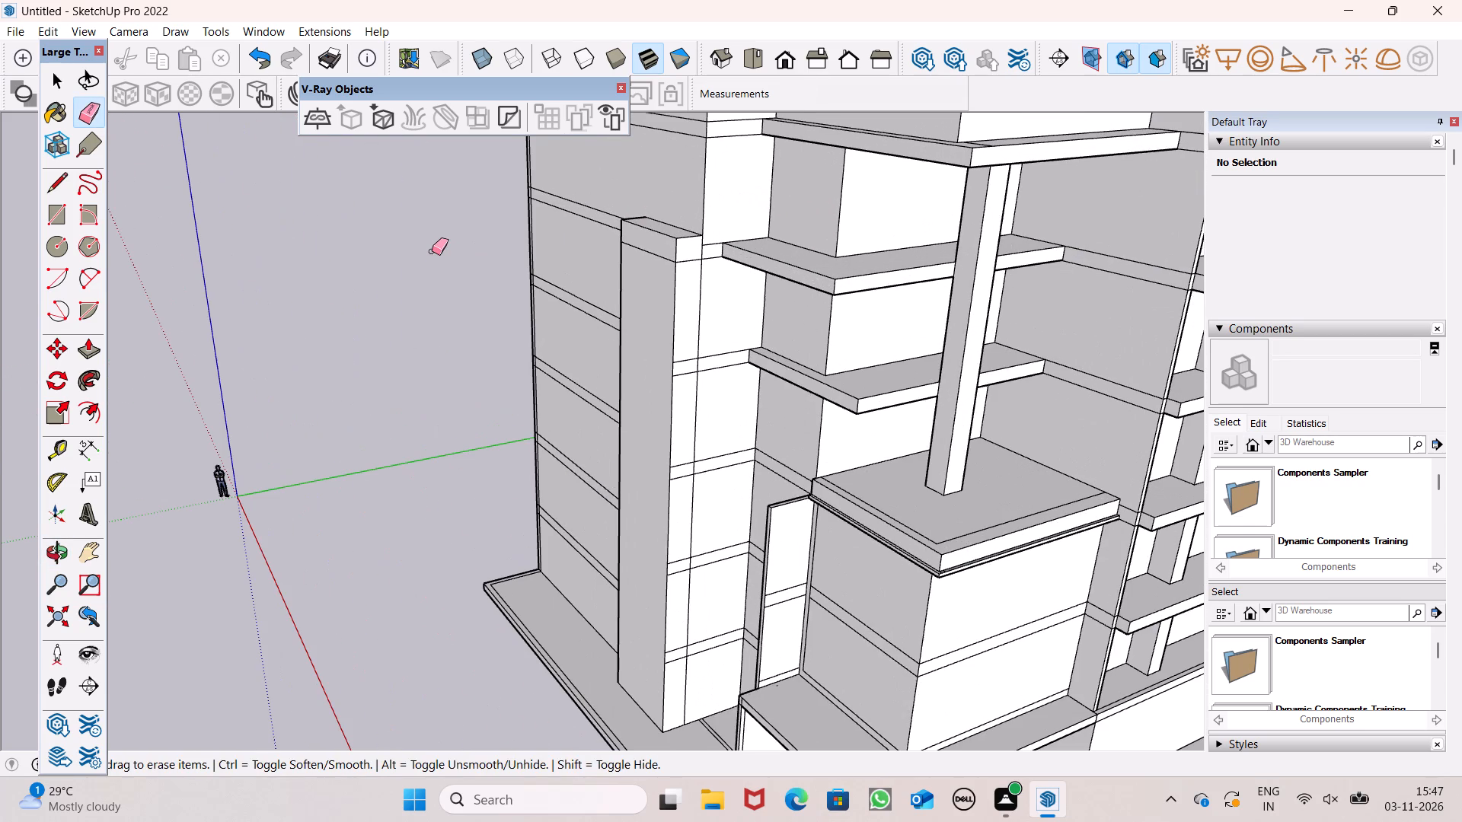
{"action": "left_click", "coordinate": [92, 351]}
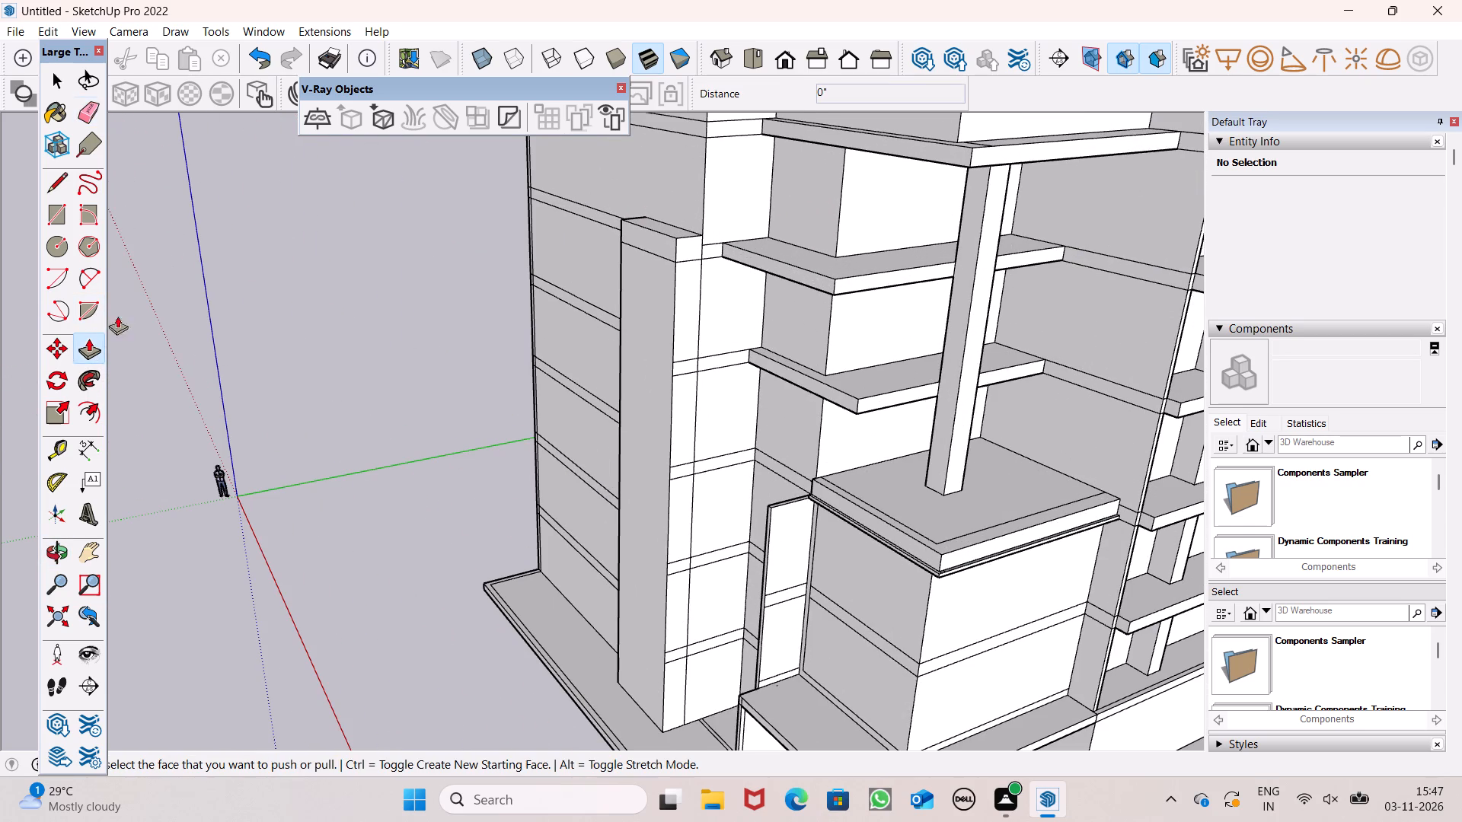
{"action": "scroll", "coordinate": [628, 196], "scroll_direction": "up", "scroll_amount": 6}
{"action": "left_click_drag", "start_coordinate": [703, 227], "coordinate": [700, 192]}
{"action": "left_click_drag", "start_coordinate": [700, 192], "coordinate": [702, 209]}
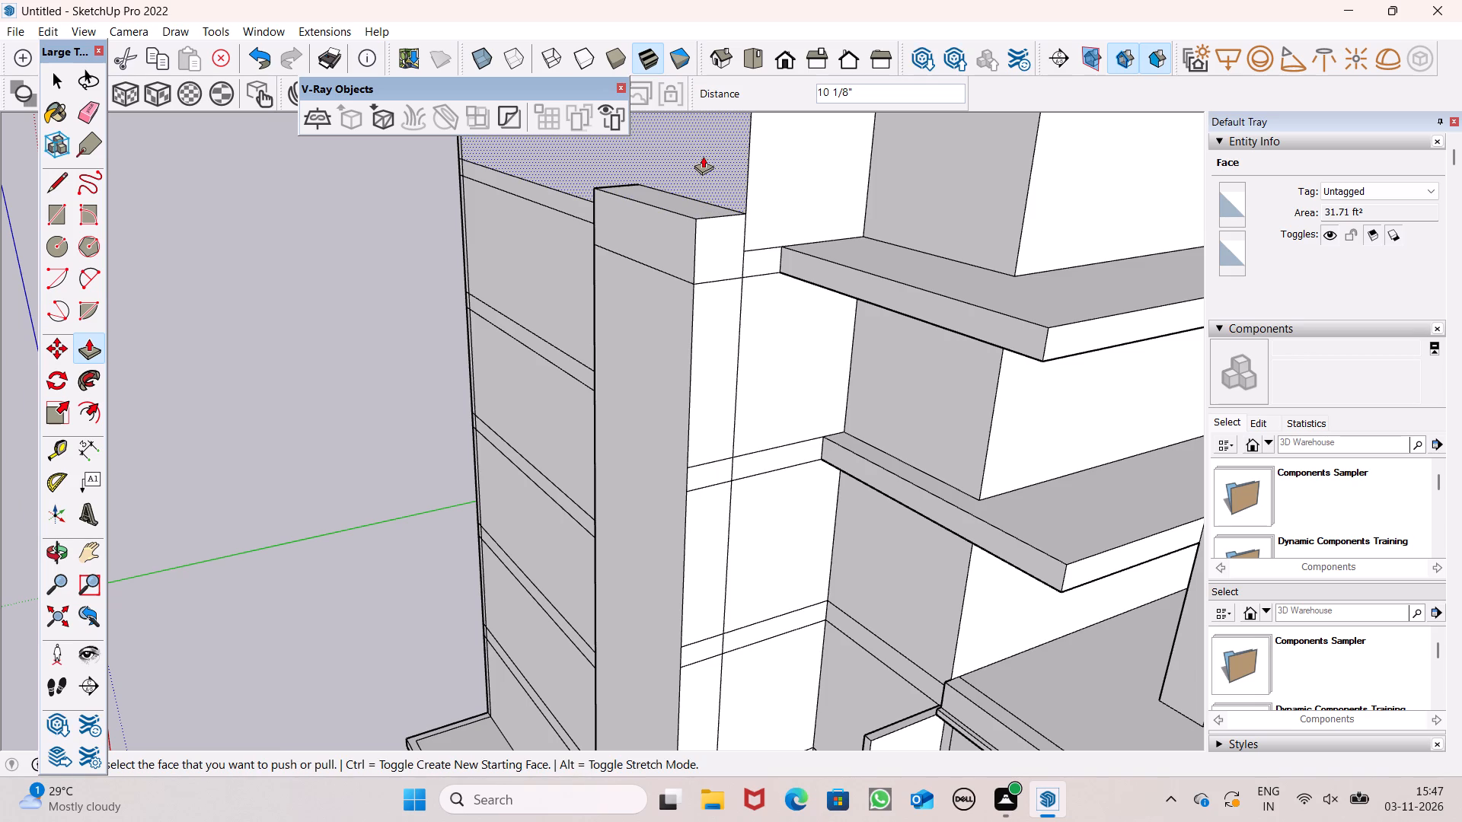
{"action": "key", "text": "space"}
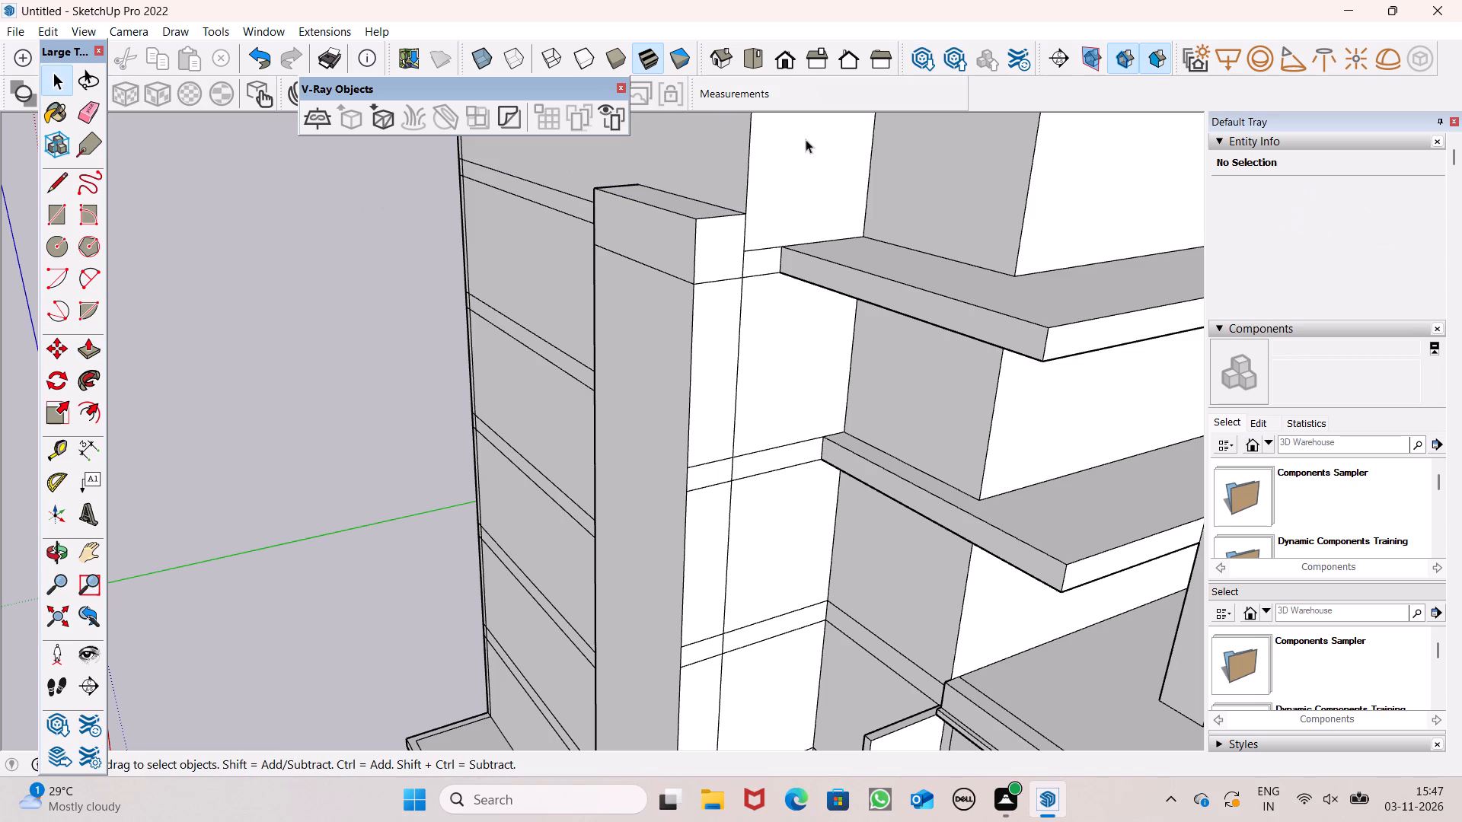
Examine the tall panel, the corner wall strip and the floors above it from several angles.
{"action": "scroll", "coordinate": [834, 279], "scroll_direction": "down", "scroll_amount": 4}
{"action": "middle_click_drag", "start_coordinate": [849, 356], "coordinate": [1036, 286]}
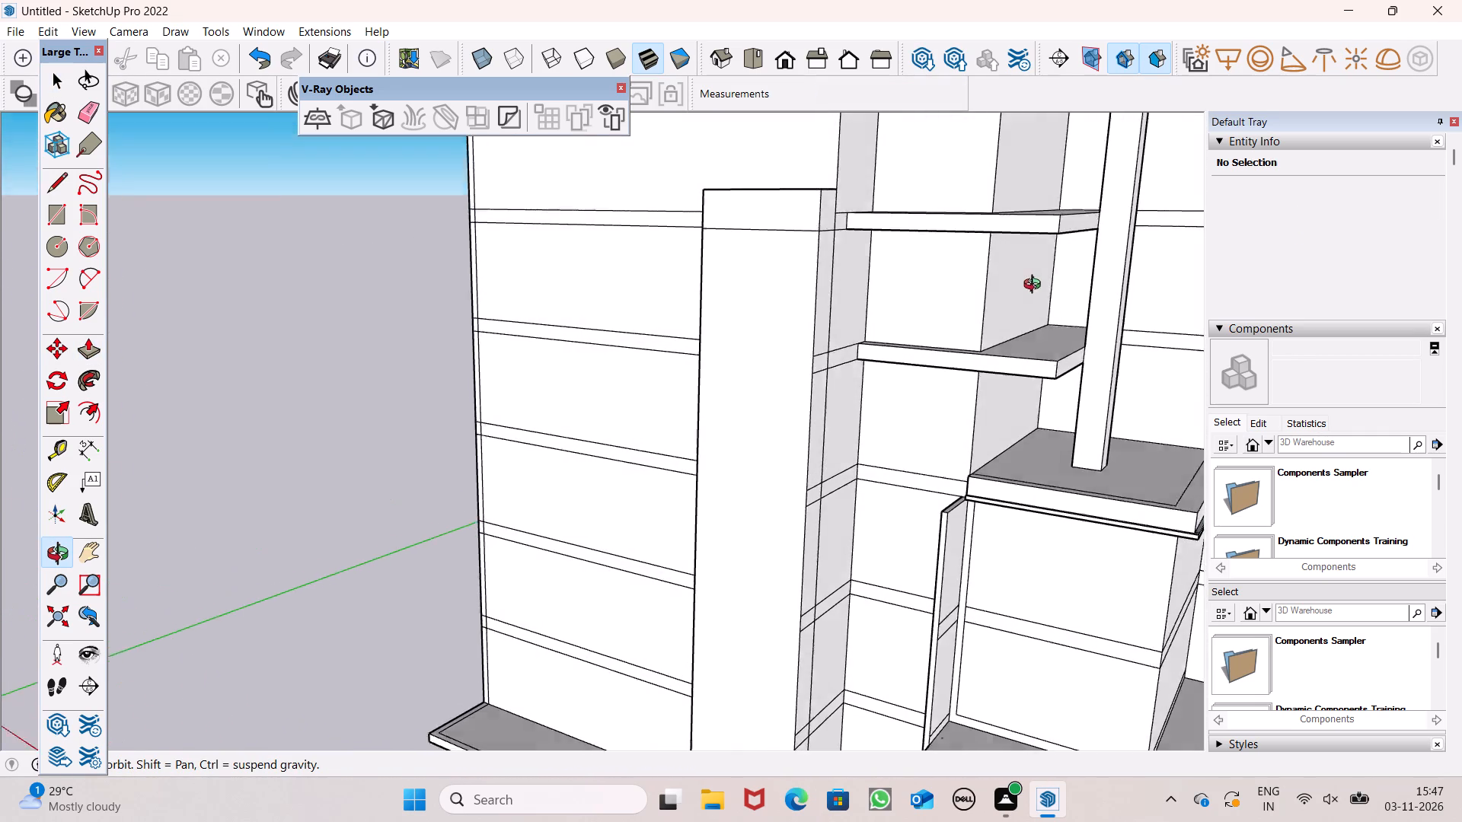
{"action": "middle_click_drag", "start_coordinate": [1036, 286], "coordinate": [1036, 299]}
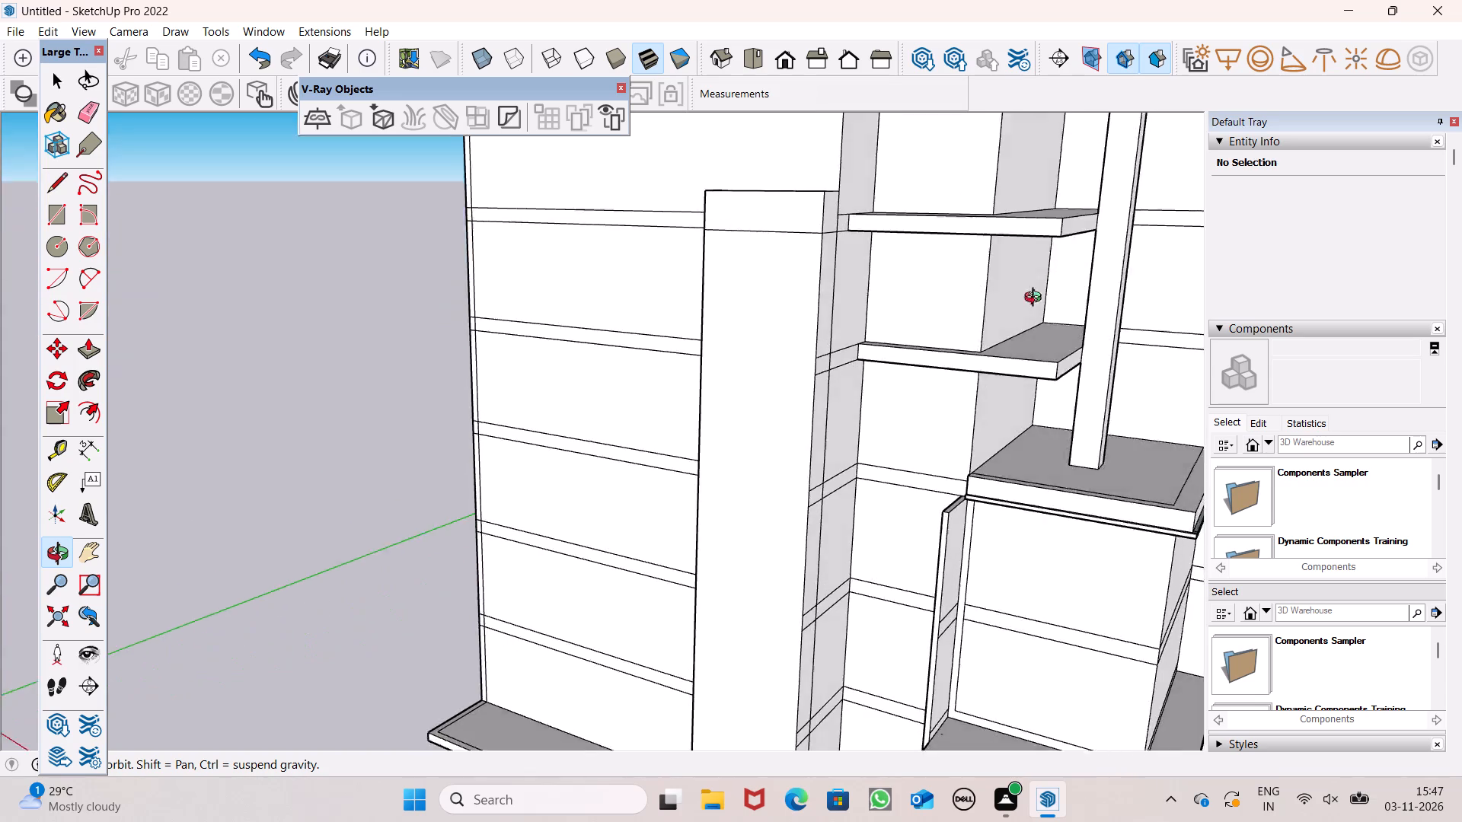
{"action": "middle_click_drag", "start_coordinate": [1036, 299], "coordinate": [834, 463]}
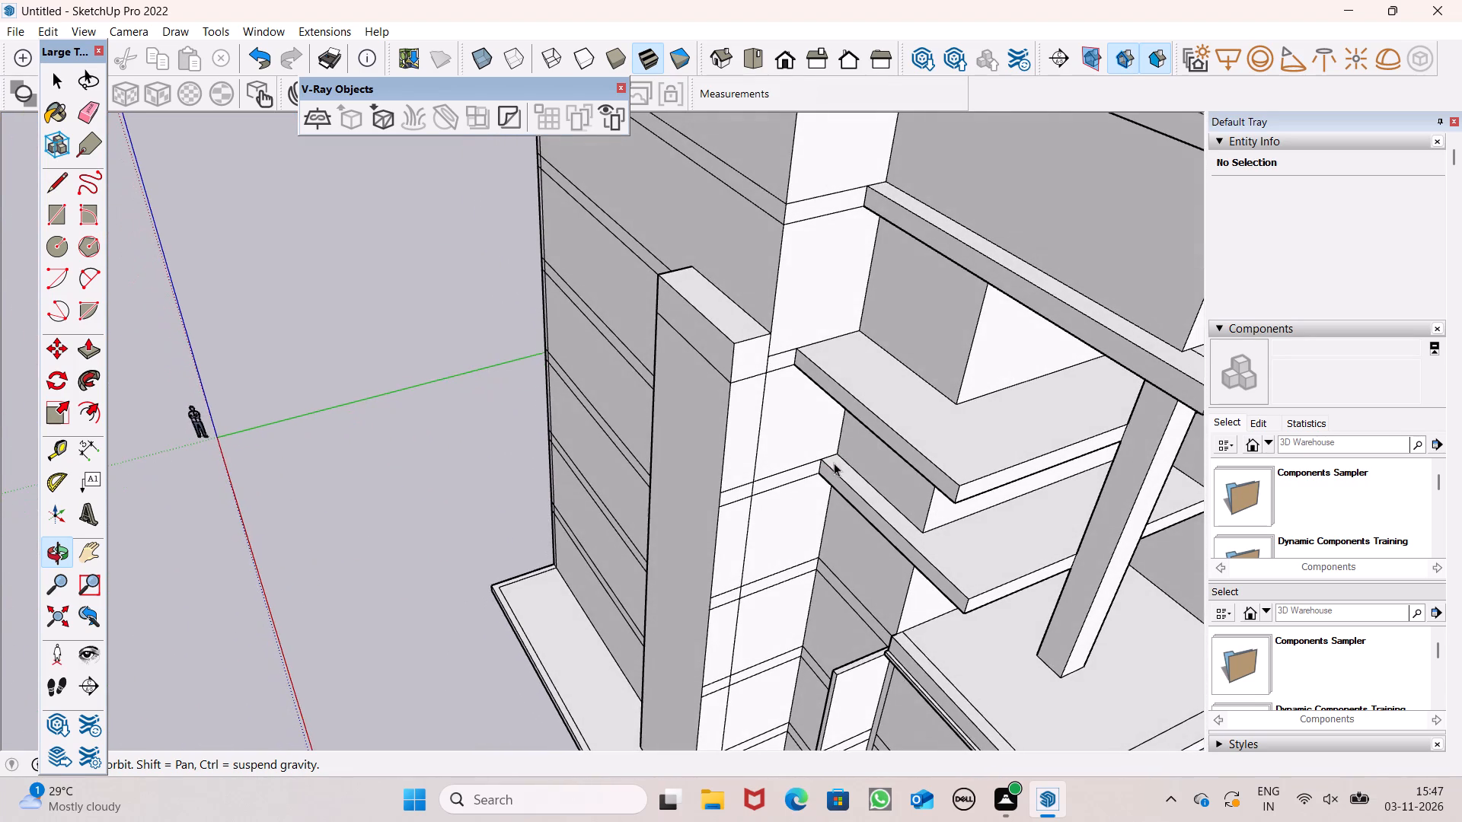
{"action": "middle_click_drag", "start_coordinate": [834, 463], "coordinate": [835, 463]}
{"action": "scroll", "coordinate": [828, 419], "scroll_direction": "down", "scroll_amount": 2}
{"action": "middle_click_drag", "start_coordinate": [828, 390], "coordinate": [884, 428]}
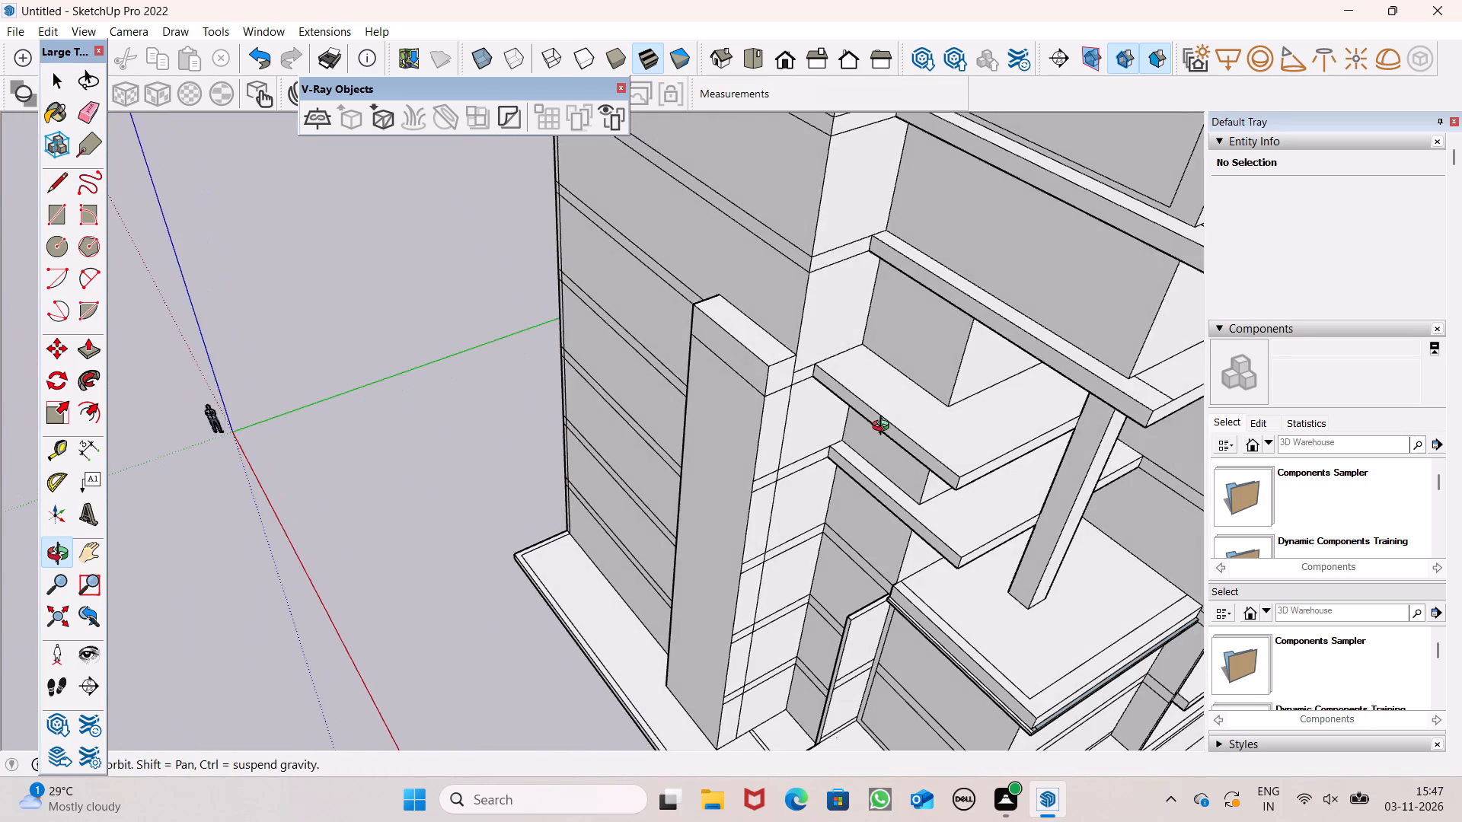
{"action": "middle_click_drag", "start_coordinate": [884, 428], "coordinate": [879, 483]}
{"action": "scroll", "coordinate": [879, 500], "scroll_direction": "down", "scroll_amount": 5}
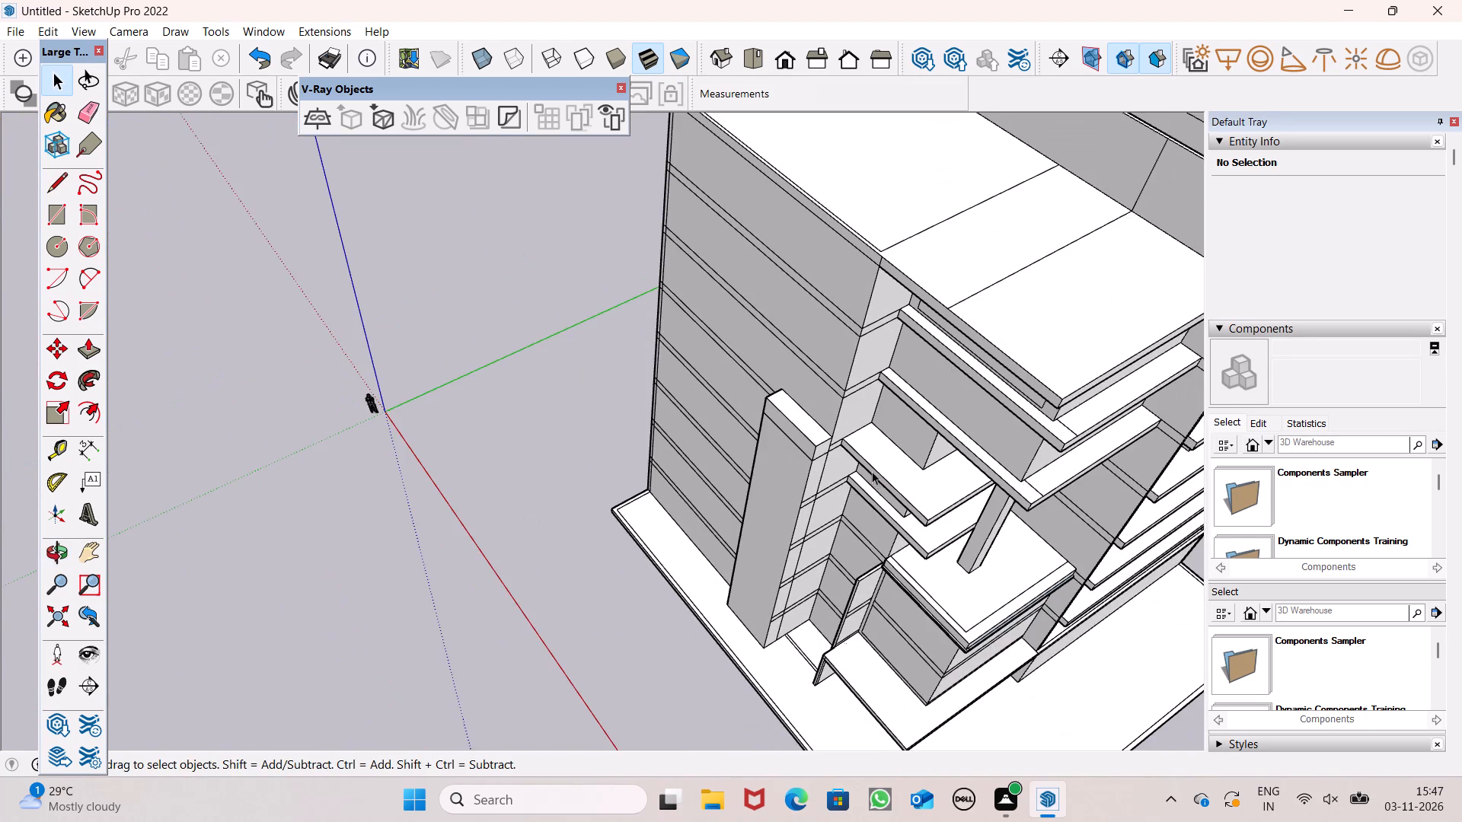
{"action": "middle_click_drag", "start_coordinate": [872, 471], "coordinate": [914, 404]}
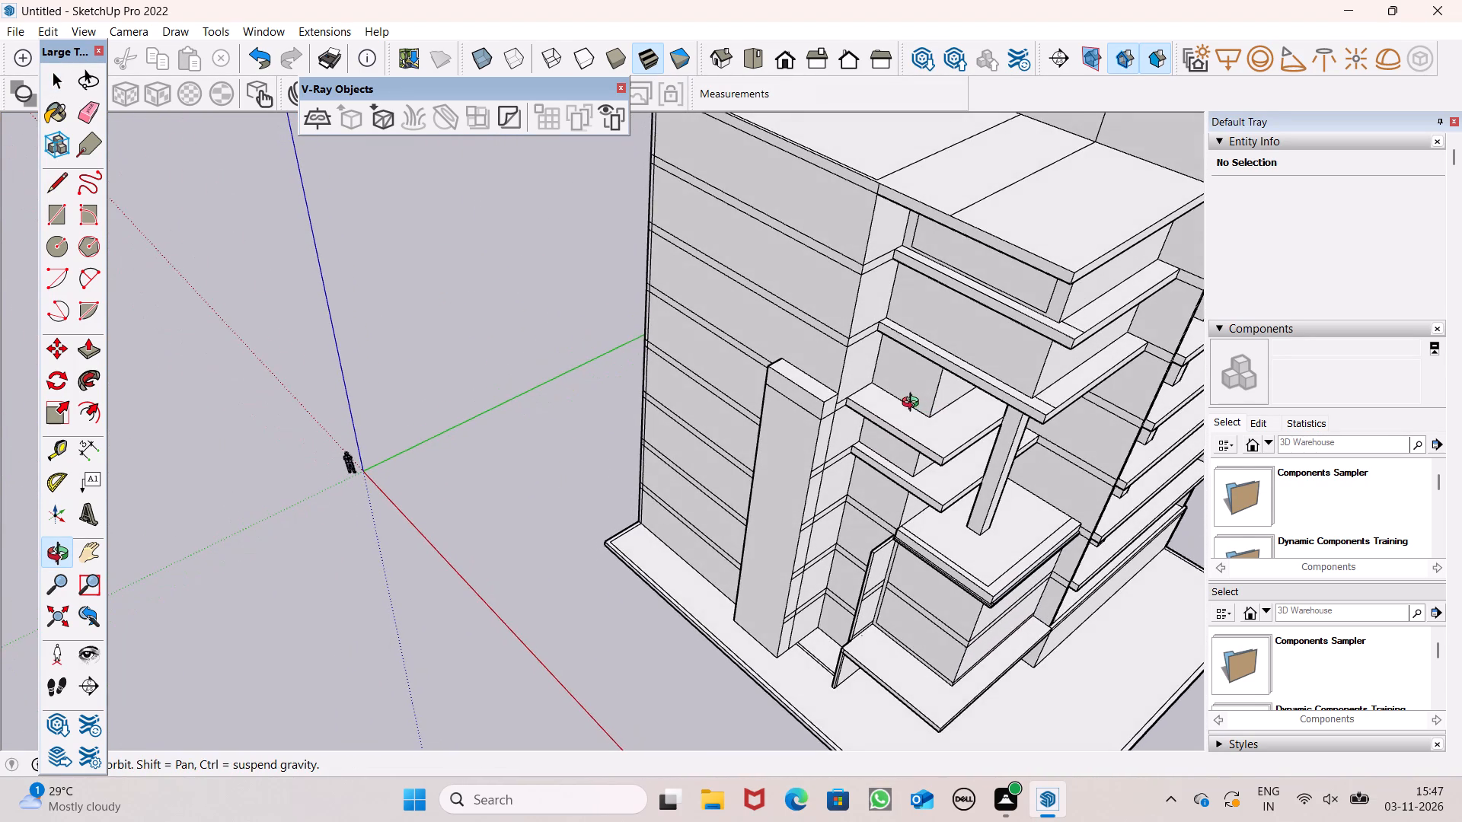
{"action": "middle_click_drag", "start_coordinate": [914, 404], "coordinate": [847, 354]}
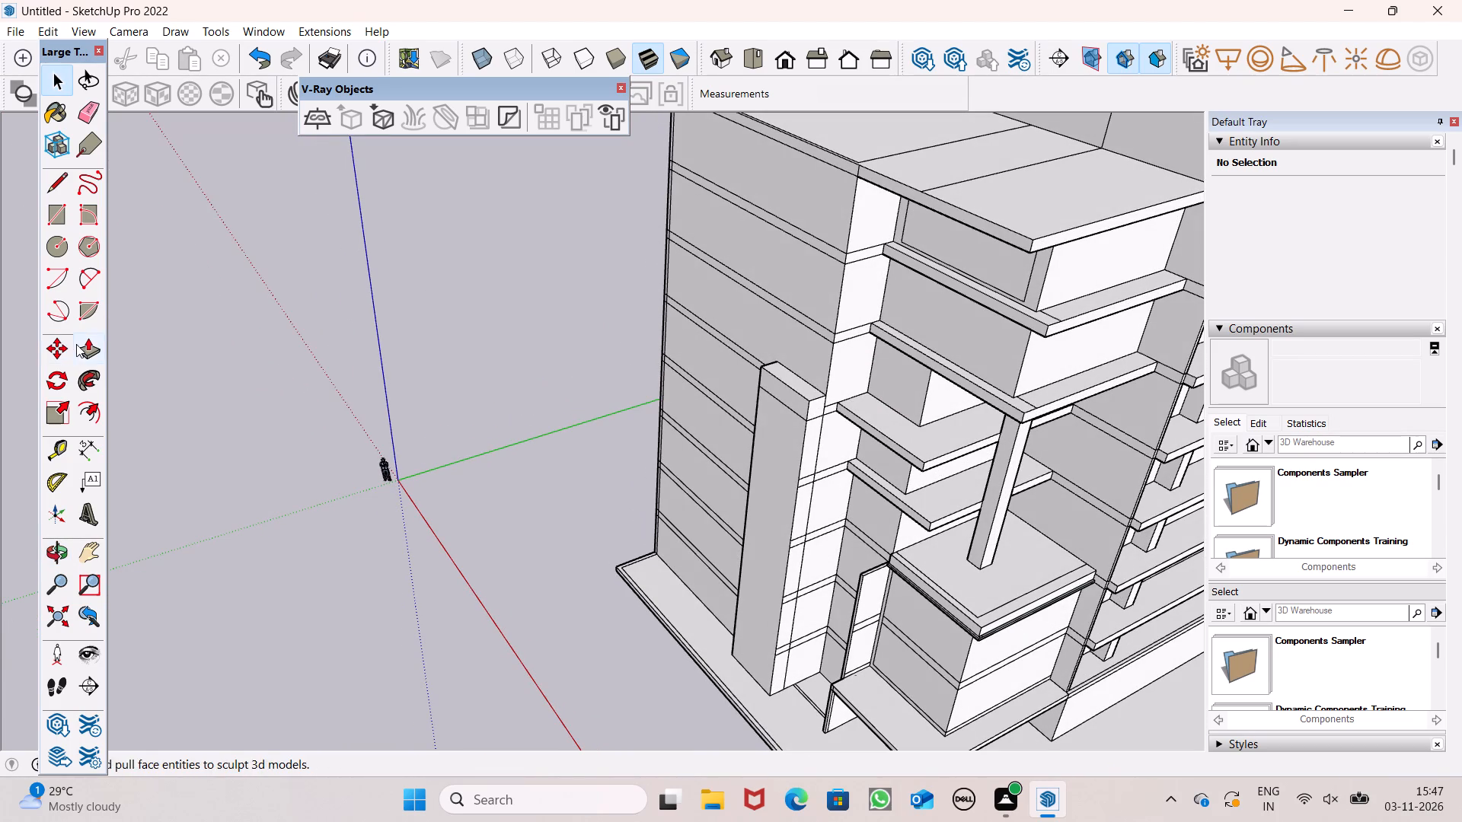
Pull the top-storey face of the narrow corner wall strip outward by about 1' 2 3/4".
{"action": "left_click", "coordinate": [82, 343]}
{"action": "scroll", "coordinate": [858, 241], "scroll_direction": "up", "scroll_amount": 4}
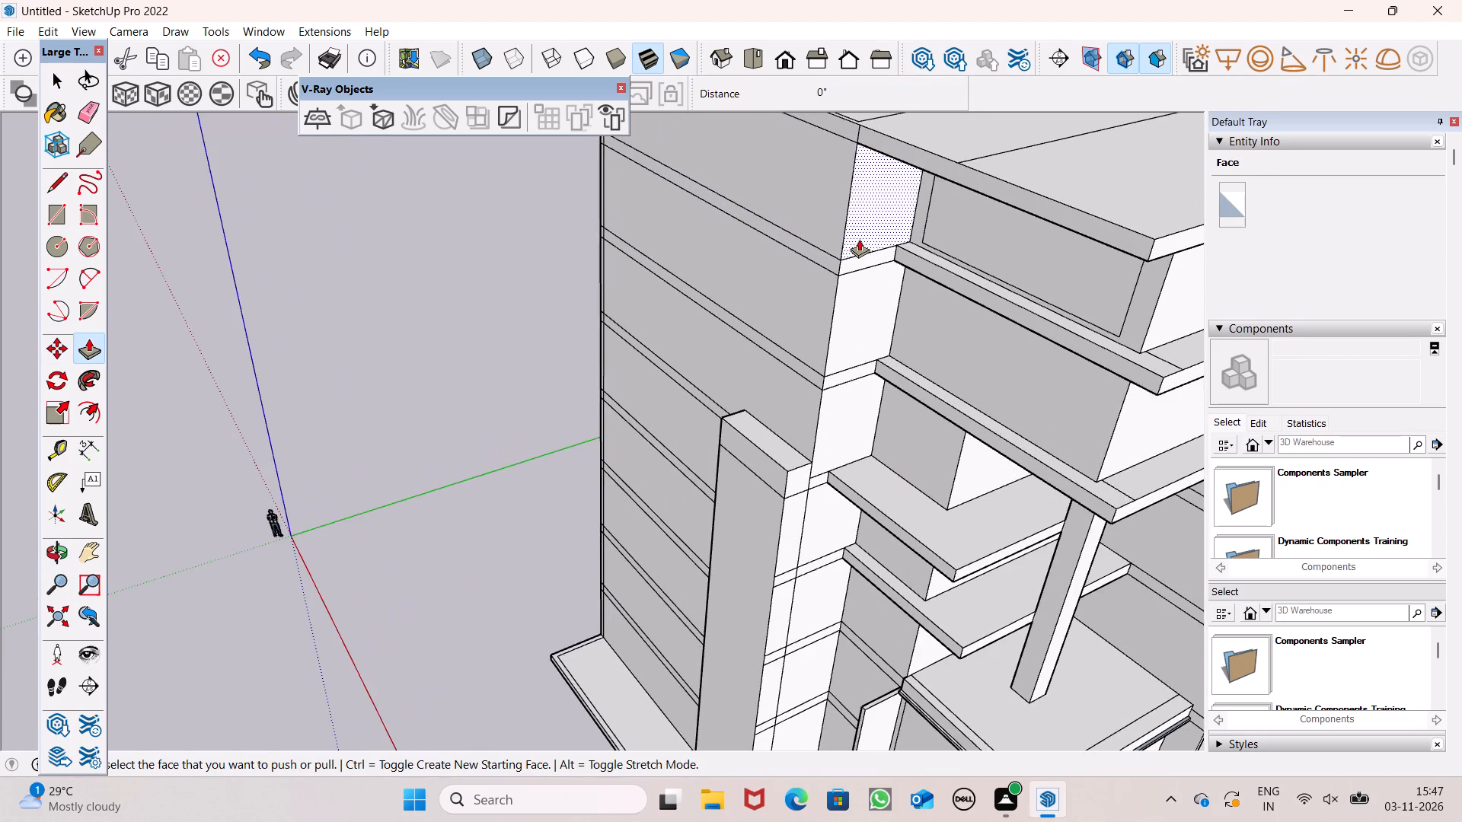
{"action": "scroll", "coordinate": [859, 239], "scroll_direction": "down", "scroll_amount": 2}
{"action": "middle_click_drag", "start_coordinate": [871, 244], "coordinate": [905, 218]}
{"action": "scroll", "coordinate": [904, 203], "scroll_direction": "down", "scroll_amount": 3}
{"action": "middle_click_drag", "start_coordinate": [918, 215], "coordinate": [952, 146]}
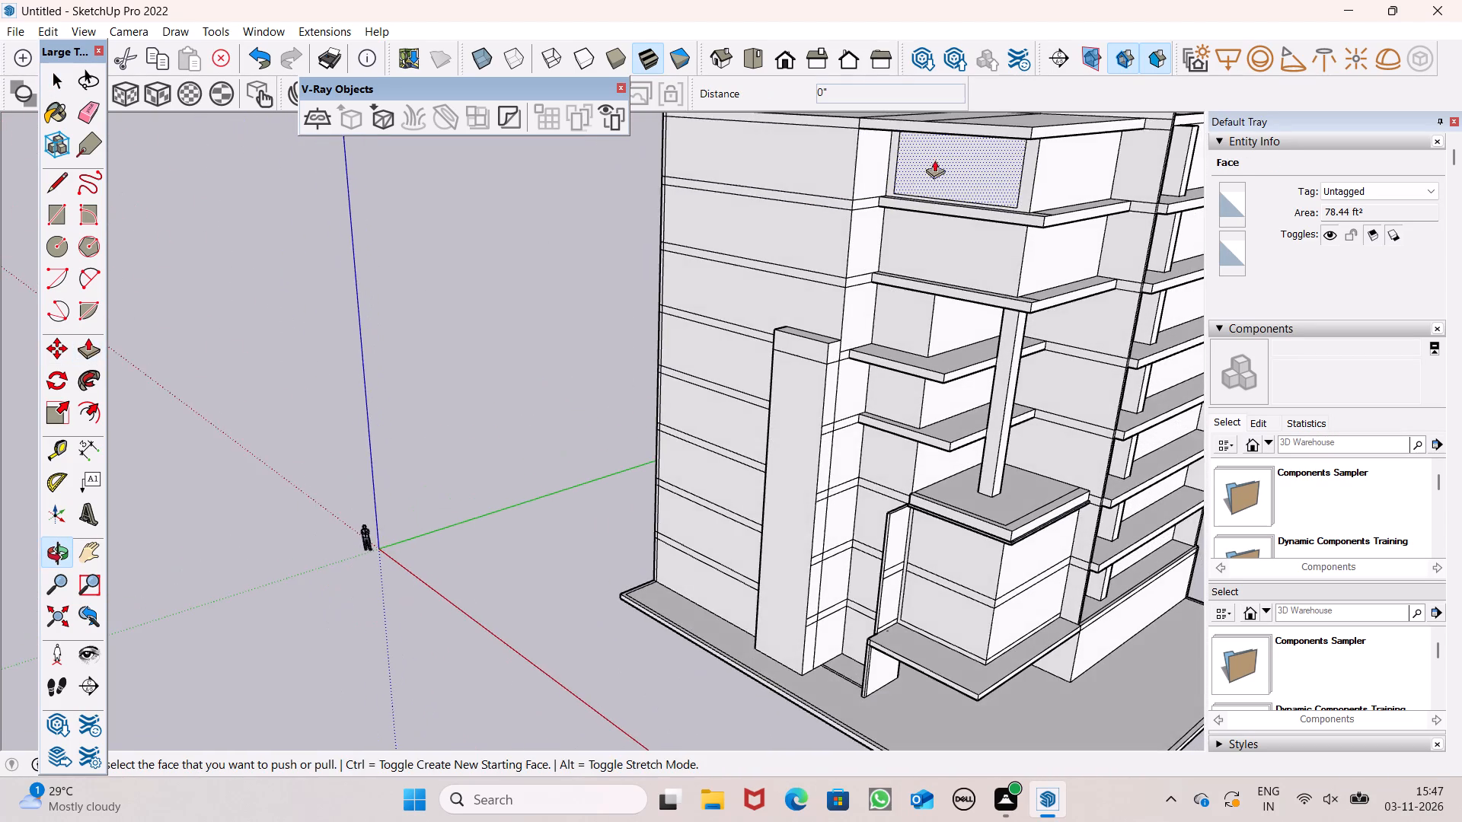
{"action": "scroll", "coordinate": [851, 264], "scroll_direction": "down", "scroll_amount": 1}
{"action": "middle_click_drag", "start_coordinate": [857, 343], "coordinate": [770, 276]}
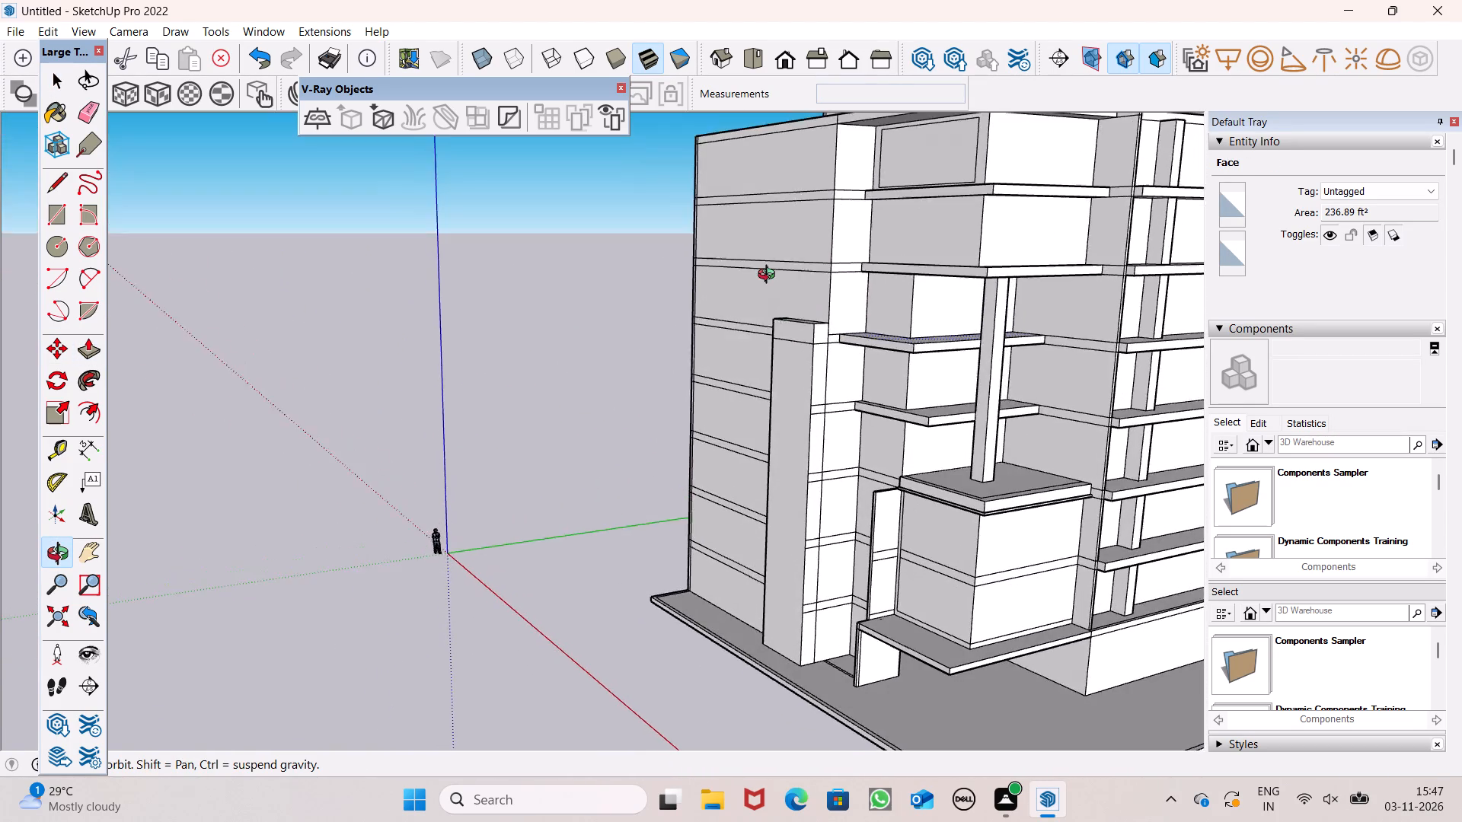
{"action": "middle_click_drag", "start_coordinate": [770, 276], "coordinate": [834, 310]}
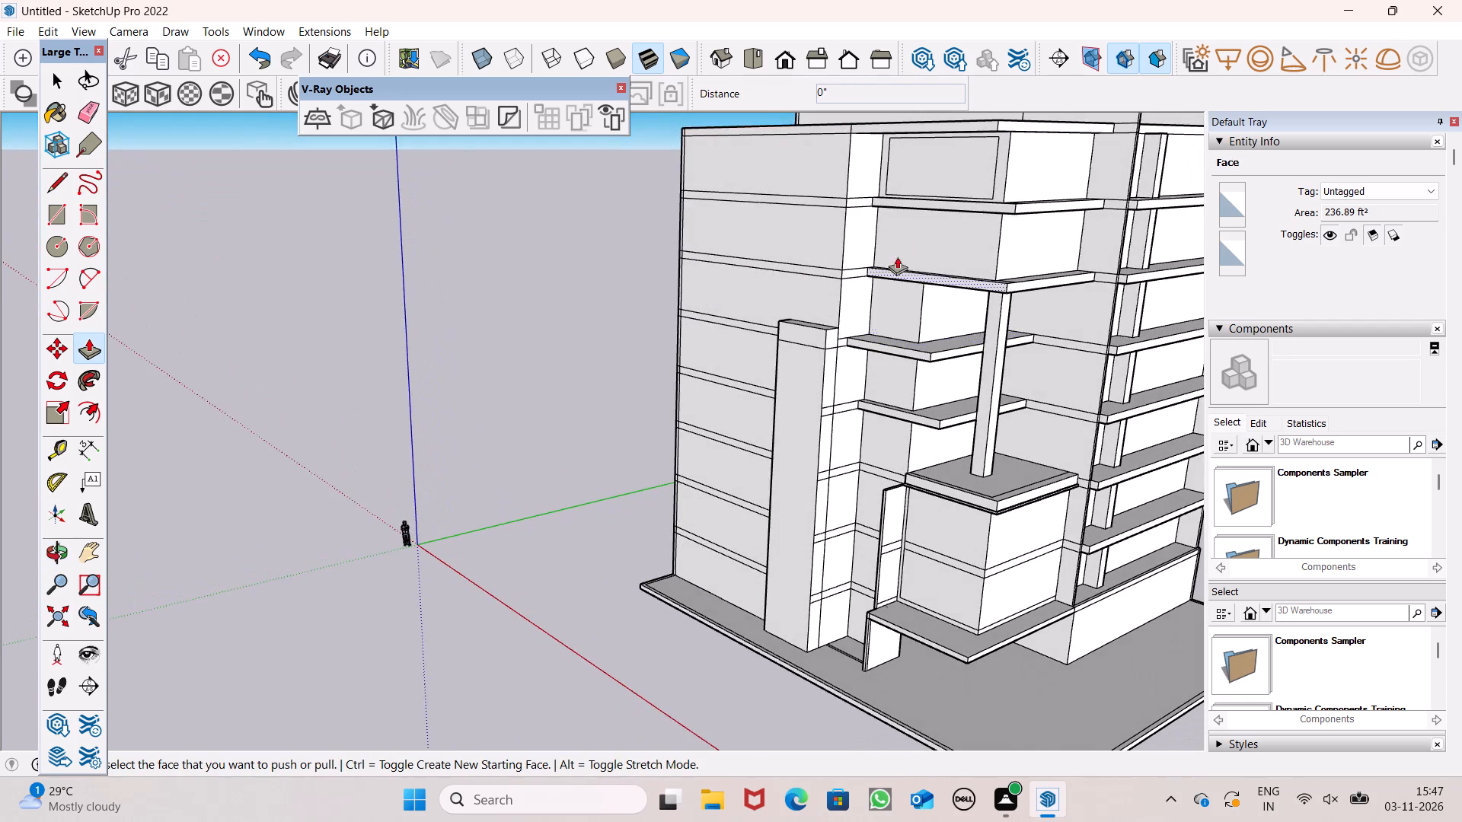
{"action": "scroll", "coordinate": [899, 395], "scroll_direction": "down", "scroll_amount": 5}
{"action": "scroll", "coordinate": [889, 181], "scroll_direction": "up", "scroll_amount": 7}
{"action": "scroll", "coordinate": [861, 308], "scroll_direction": "up", "scroll_amount": 5}
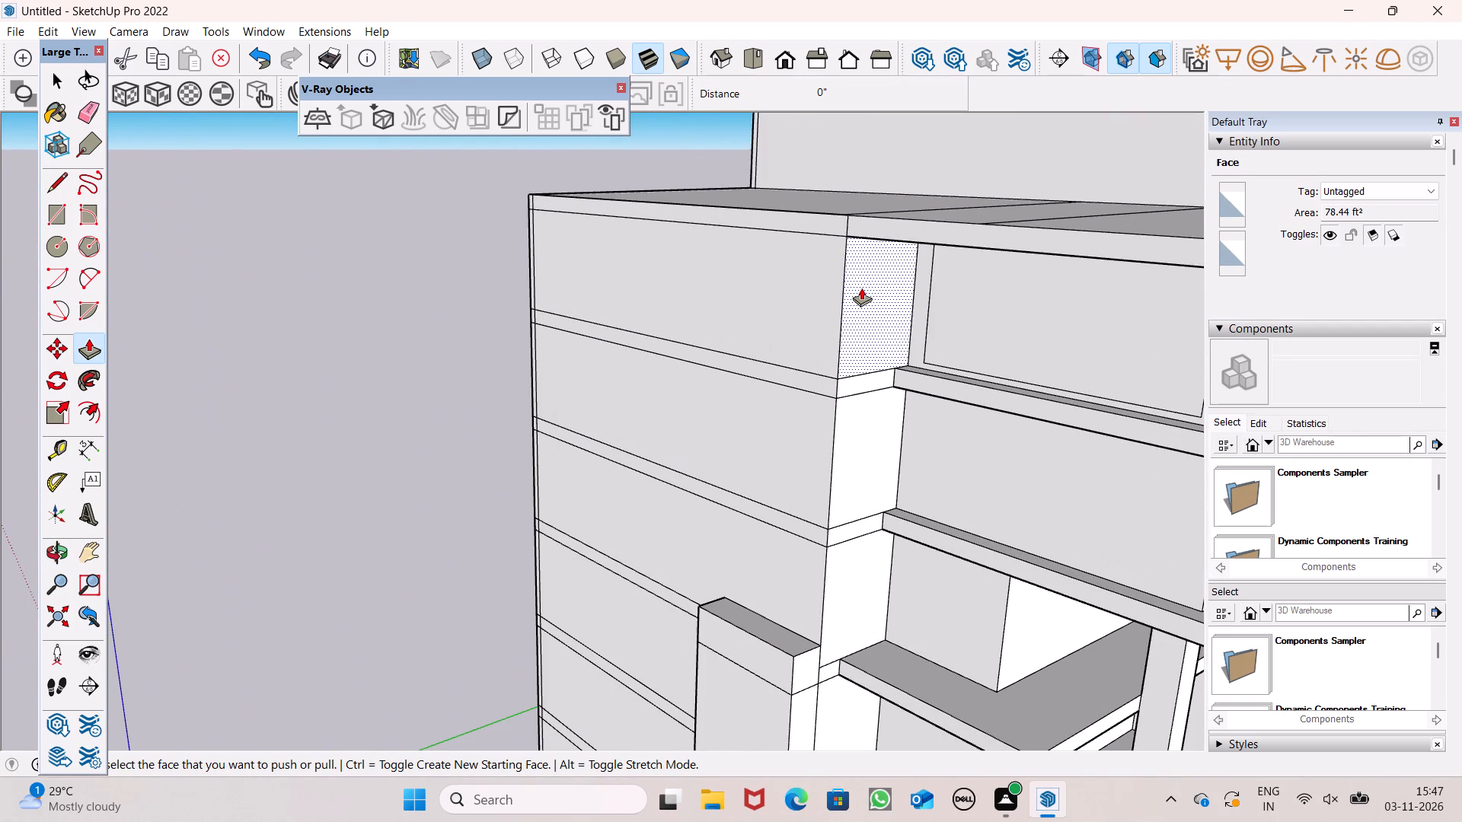
{"action": "left_click_drag", "start_coordinate": [867, 285], "coordinate": [876, 298]}
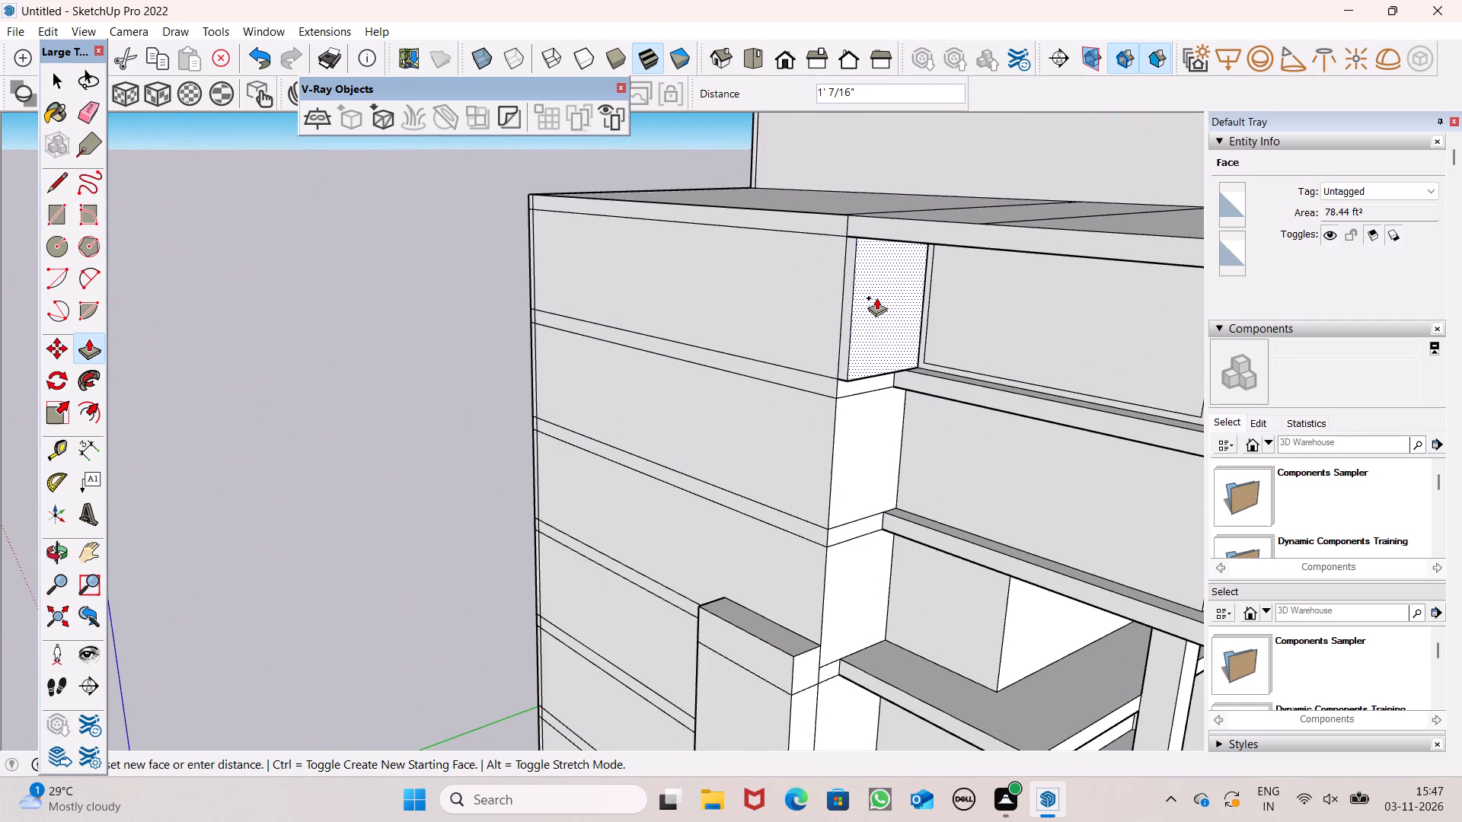
{"action": "left_click_drag", "start_coordinate": [876, 298], "coordinate": [878, 301]}
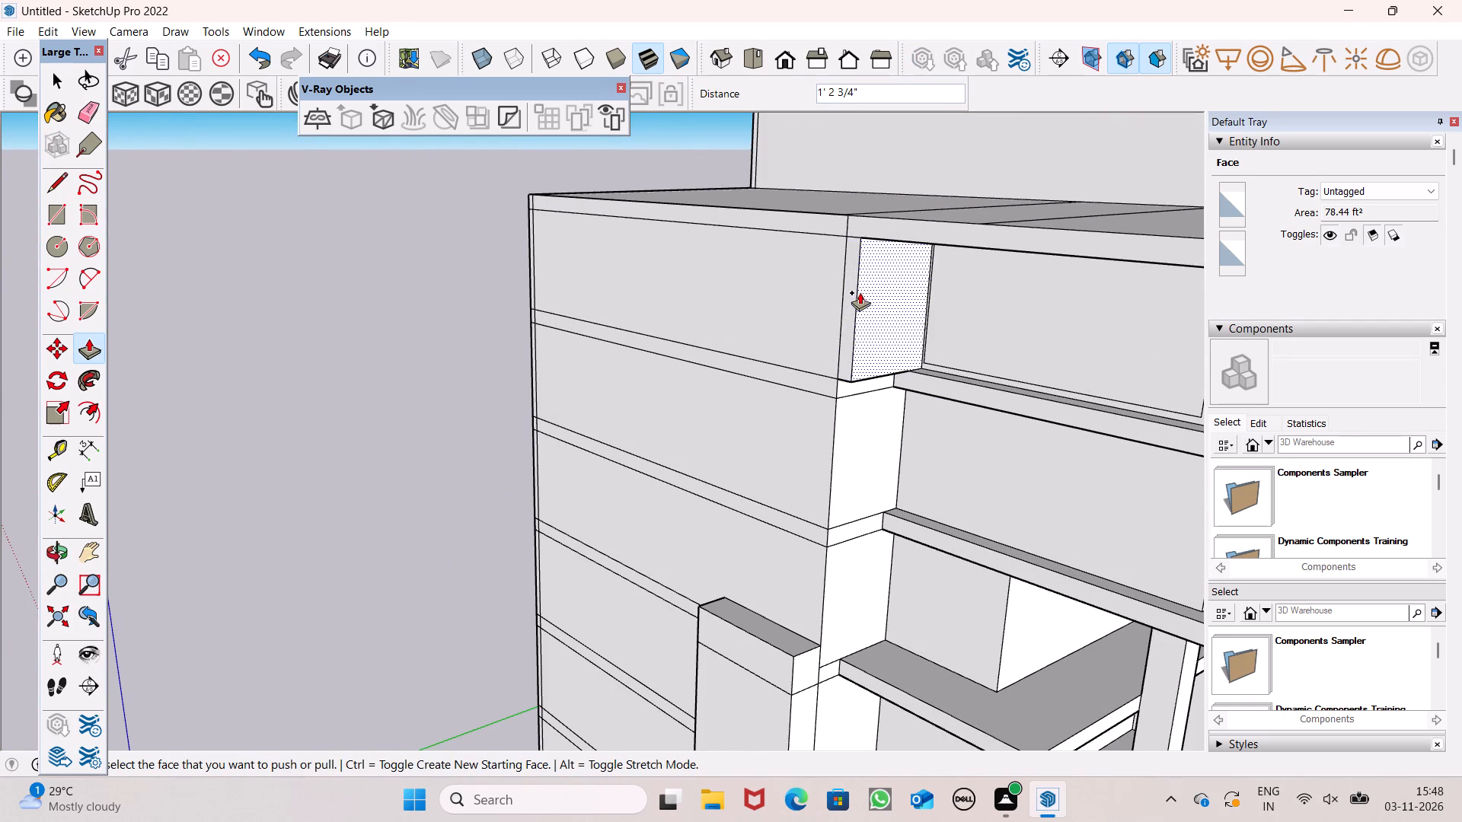
Pull the corner strip's floor-band face below the top storey and the wall face under it out 1' 2 3/4", flush with the face above.
{"action": "scroll", "coordinate": [840, 330], "scroll_direction": "down", "scroll_amount": 2}
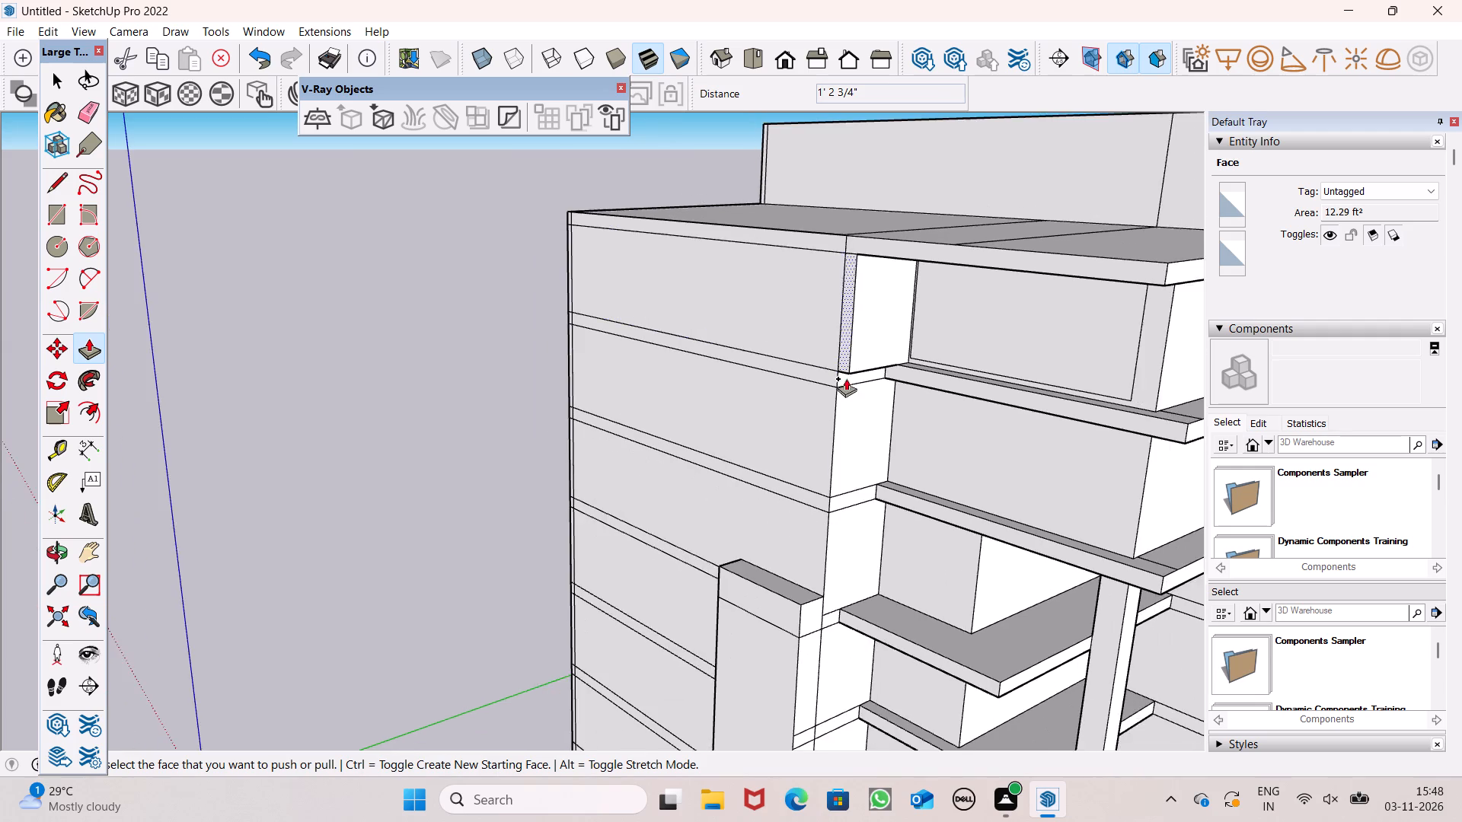
{"action": "middle_click_drag", "start_coordinate": [873, 403], "coordinate": [903, 449]}
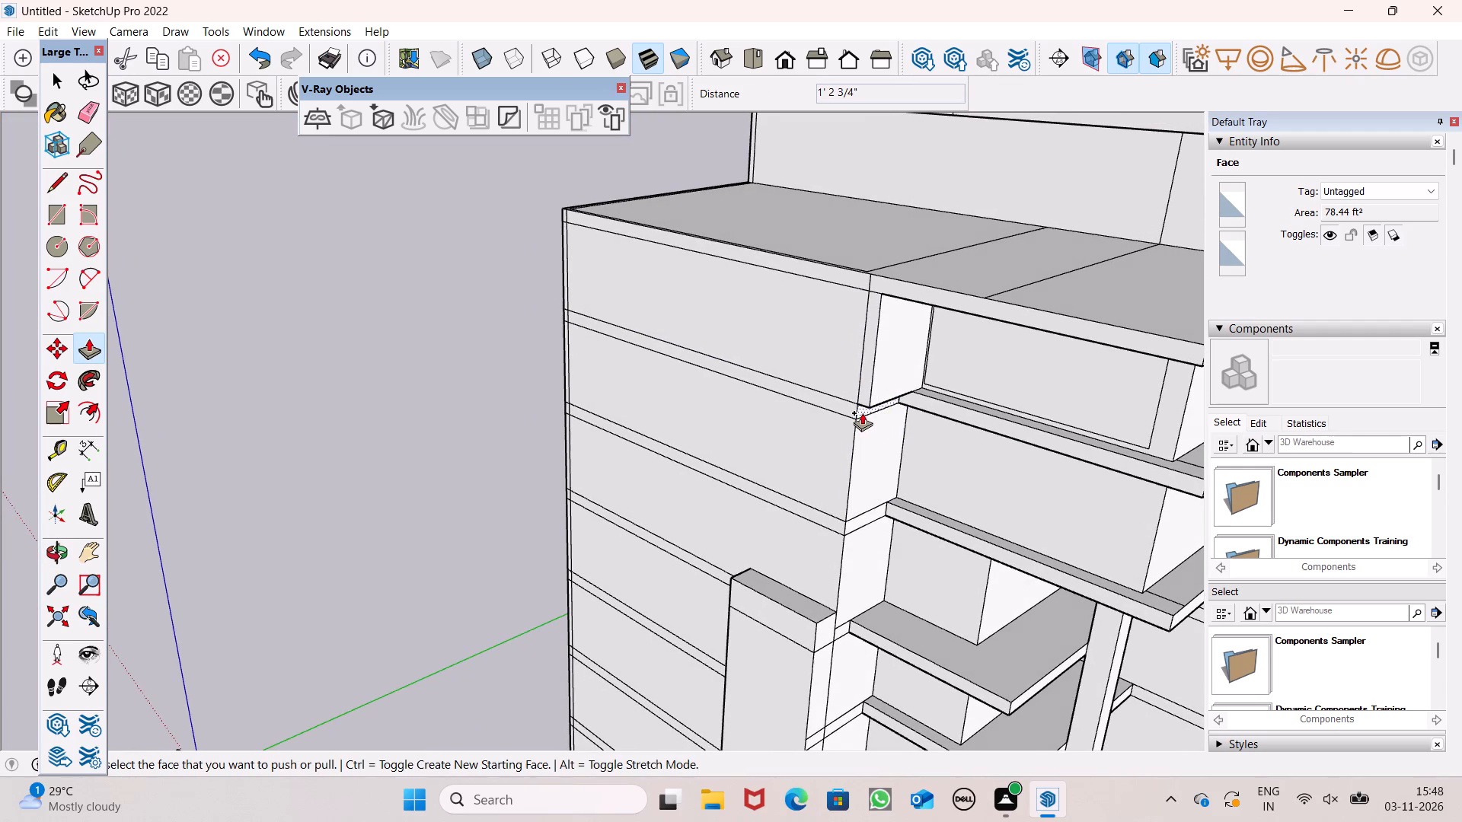
{"action": "left_click_drag", "start_coordinate": [862, 413], "coordinate": [876, 391]}
{"action": "left_click_drag", "start_coordinate": [868, 452], "coordinate": [883, 413]}
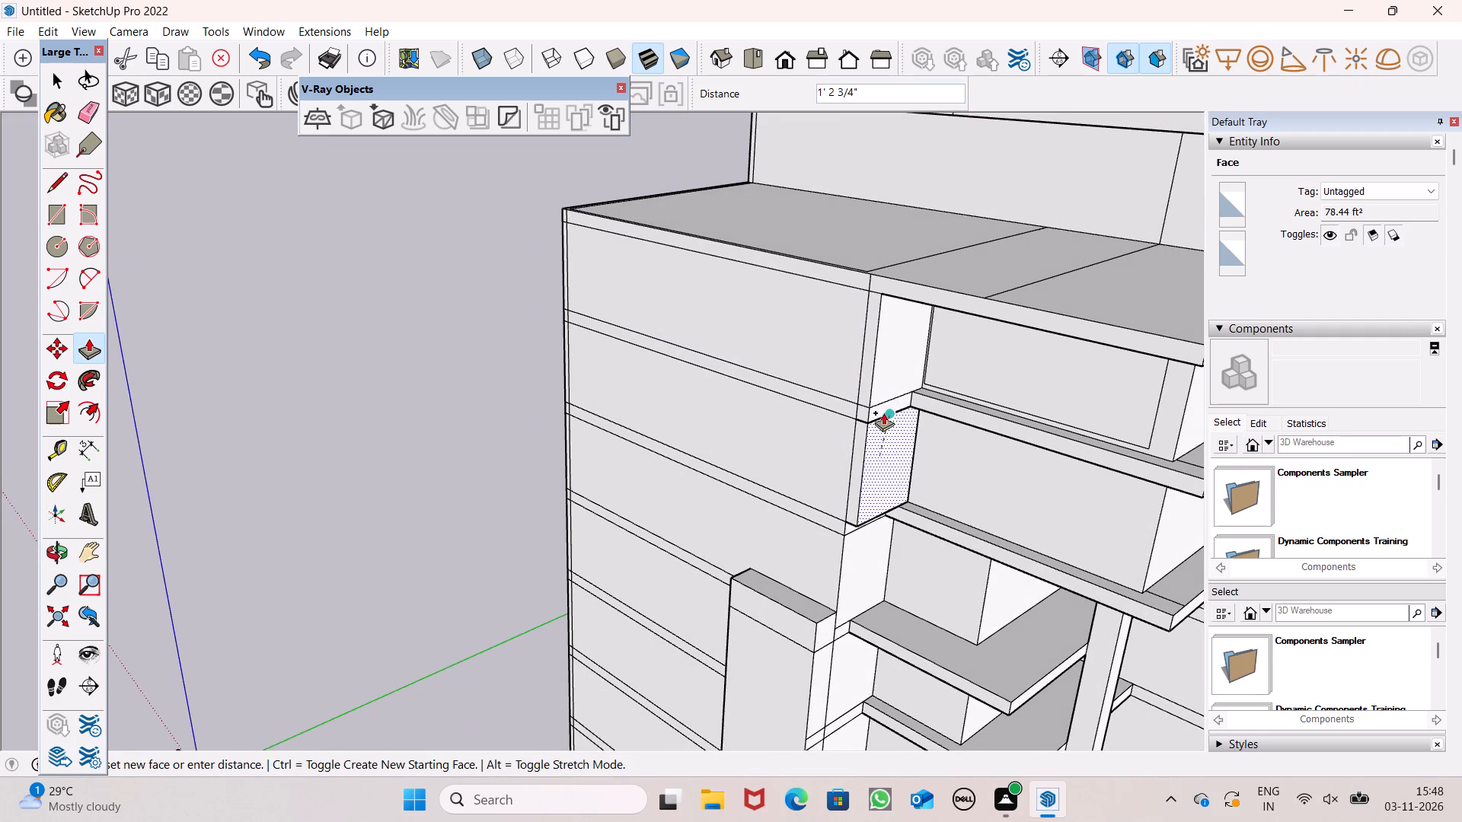
{"action": "left_click_drag", "start_coordinate": [883, 413], "coordinate": [883, 409]}
Pull the next lower floor-band face of the corner strip and the wall face beneath it out by 1' 2 3/4".
{"action": "scroll", "coordinate": [892, 355], "scroll_direction": "down", "scroll_amount": 3}
{"action": "scroll", "coordinate": [854, 493], "scroll_direction": "up", "scroll_amount": 5}
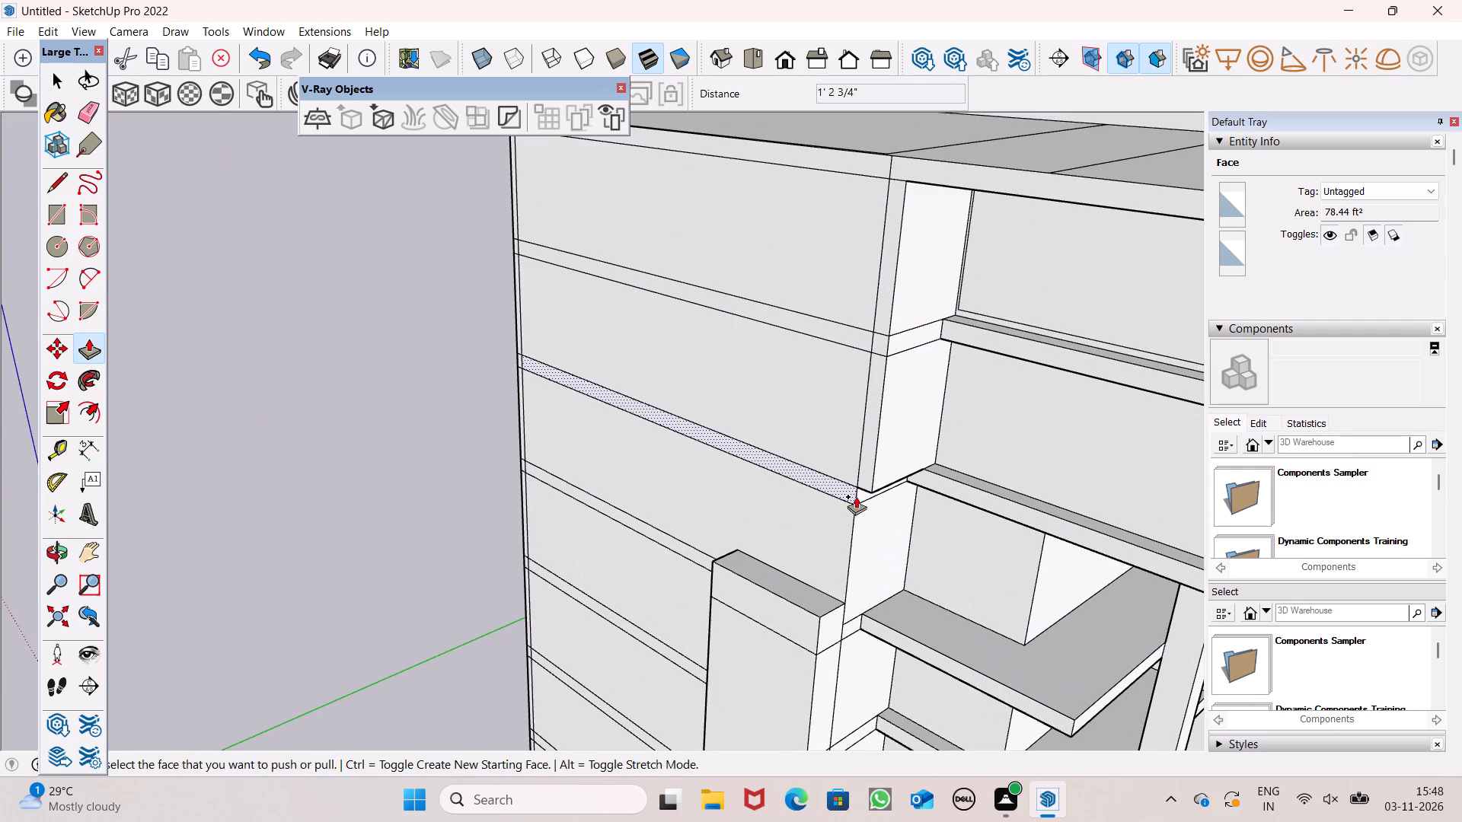
{"action": "left_click_drag", "start_coordinate": [862, 496], "coordinate": [877, 461]}
{"action": "left_click_drag", "start_coordinate": [867, 537], "coordinate": [879, 498]}
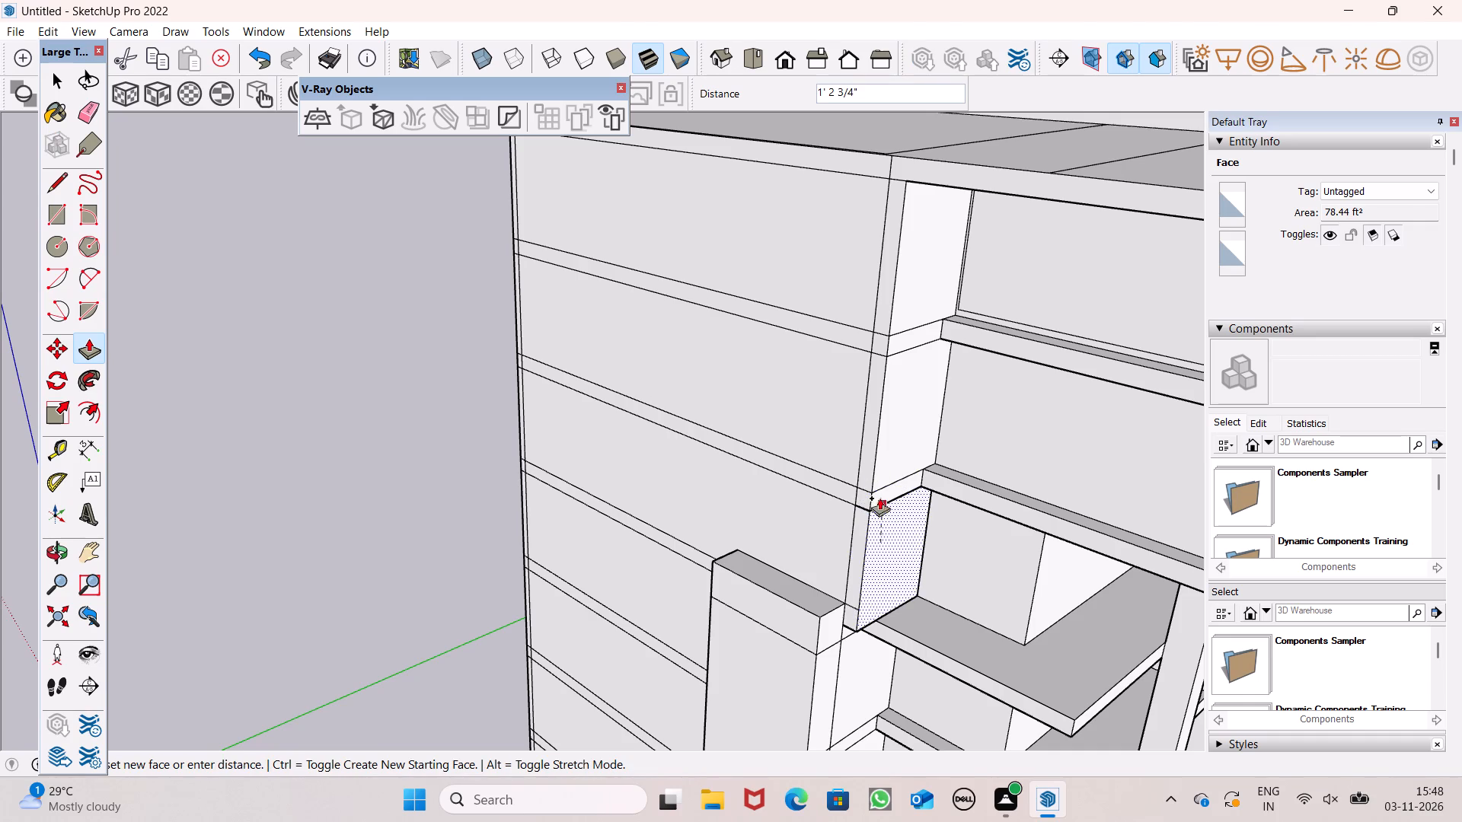
{"action": "left_click_drag", "start_coordinate": [879, 498], "coordinate": [879, 474]}
Pull the corner strip's floor-band face near the tall panel's top and the wall face below it out by 1' 2 3/4".
{"action": "scroll", "coordinate": [909, 364], "scroll_direction": "down", "scroll_amount": 5}
{"action": "scroll", "coordinate": [870, 655], "scroll_direction": "up", "scroll_amount": 6}
{"action": "scroll", "coordinate": [870, 448], "scroll_direction": "up", "scroll_amount": 3}
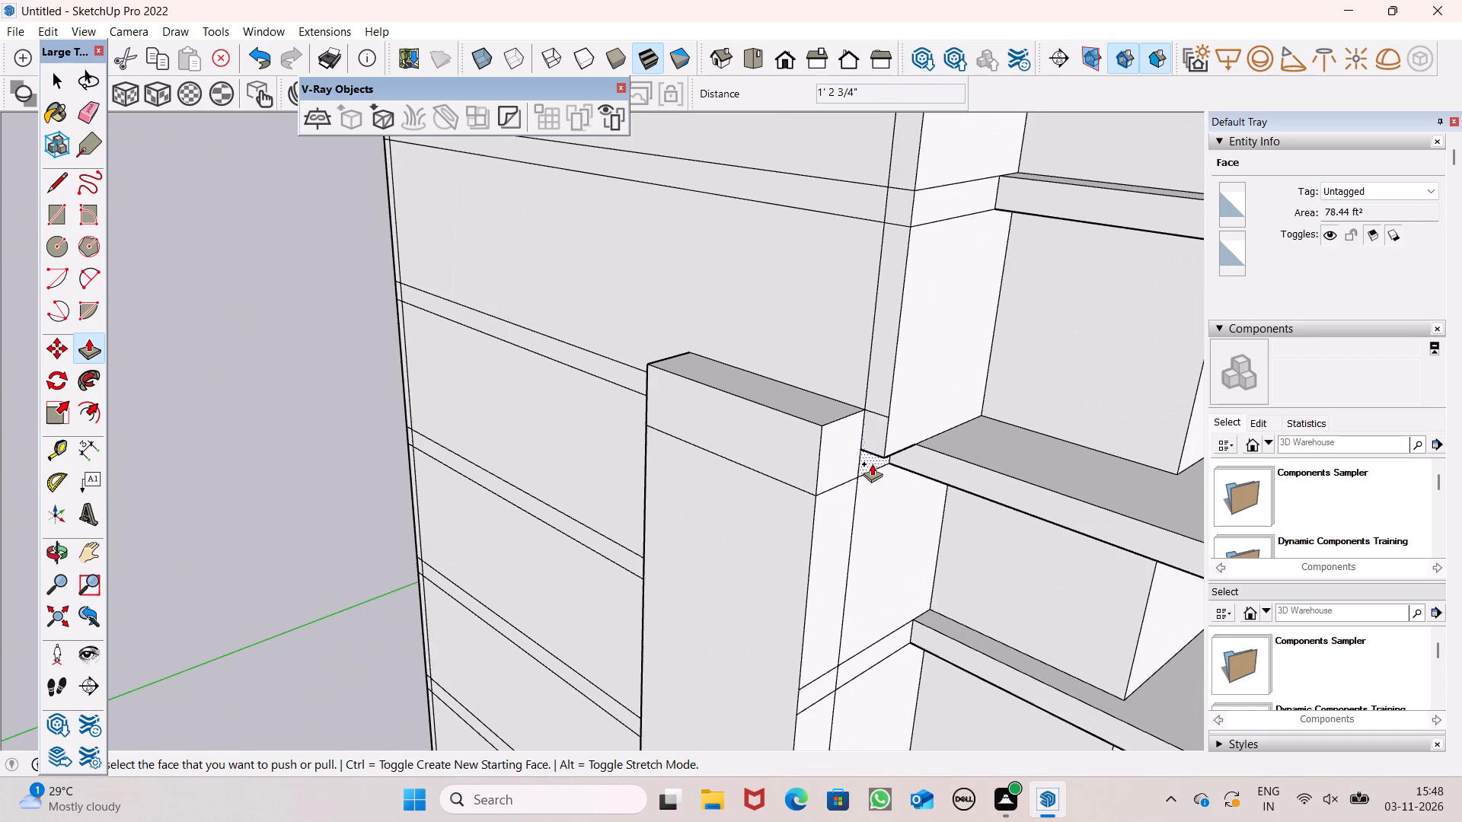
{"action": "left_click_drag", "start_coordinate": [872, 465], "coordinate": [887, 446]}
{"action": "left_click_drag", "start_coordinate": [879, 523], "coordinate": [887, 521]}
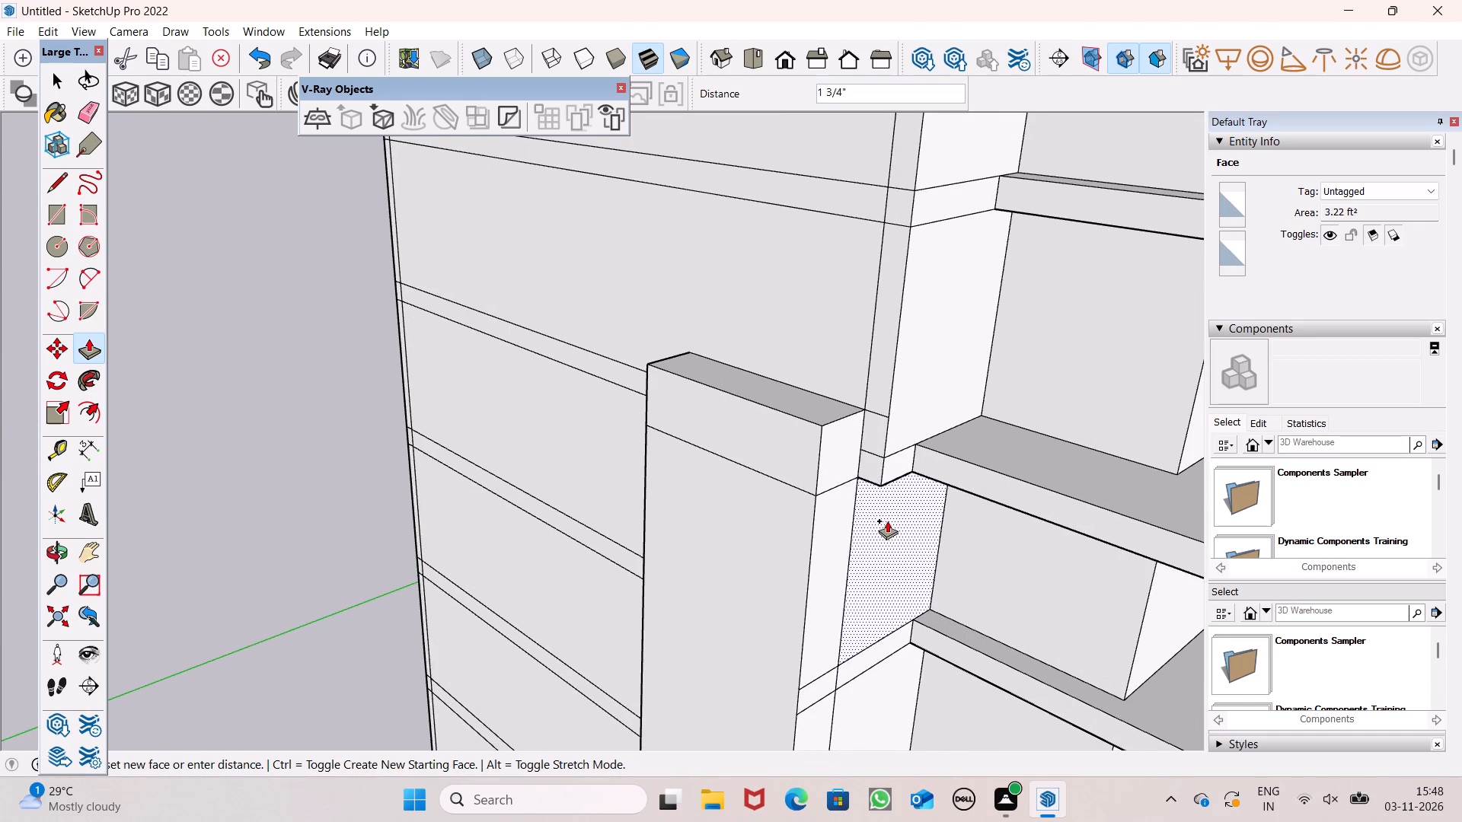
{"action": "left_click_drag", "start_coordinate": [887, 521], "coordinate": [891, 472]}
Pull the corner strip's floor-band face at the next lower projecting slab and the wall face beneath it out 1' 2 3/4".
{"action": "scroll", "coordinate": [846, 418], "scroll_direction": "down", "scroll_amount": 3}
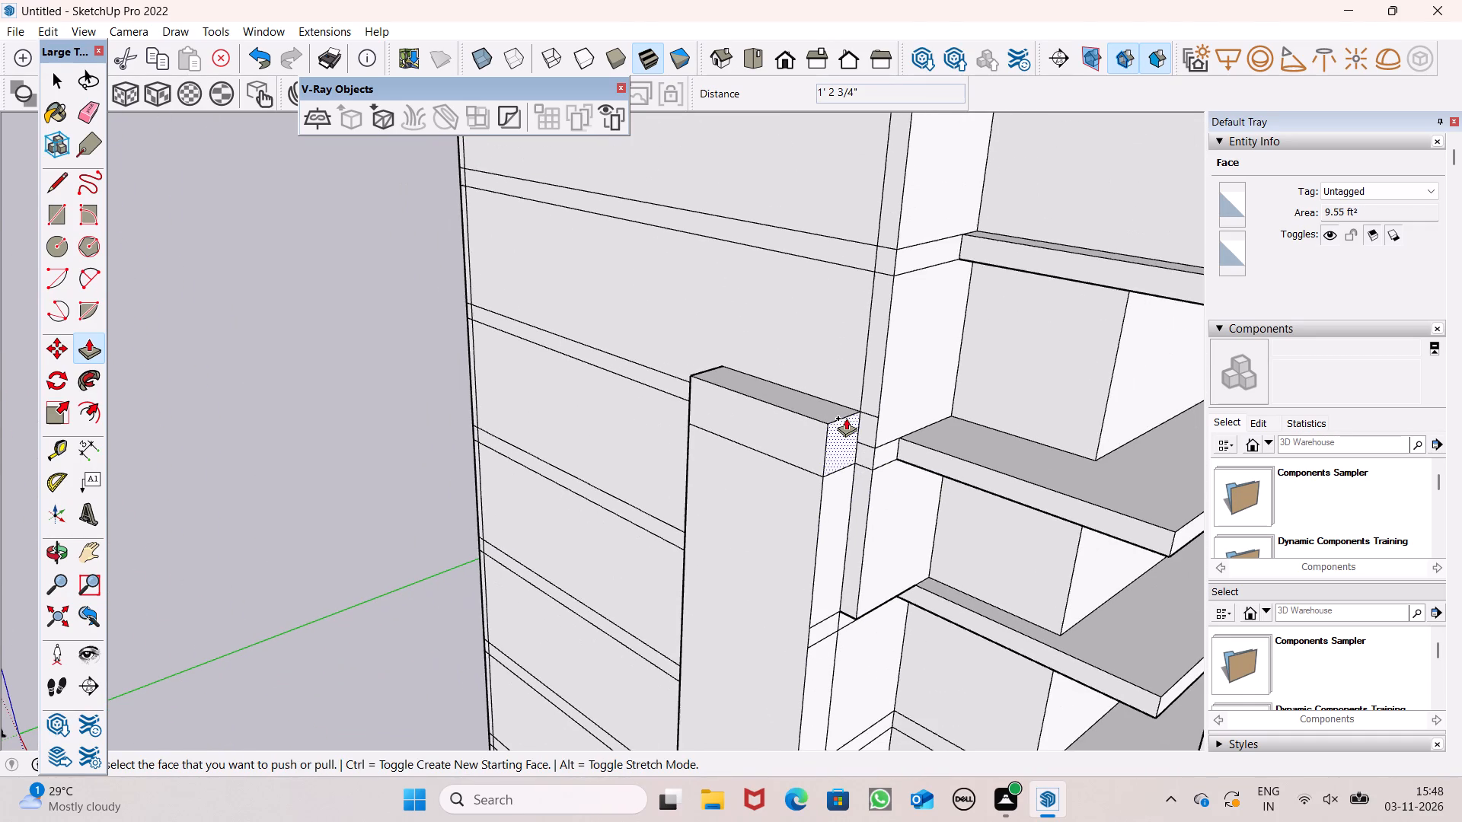
{"action": "scroll", "coordinate": [781, 346], "scroll_direction": "down", "scroll_amount": 3}
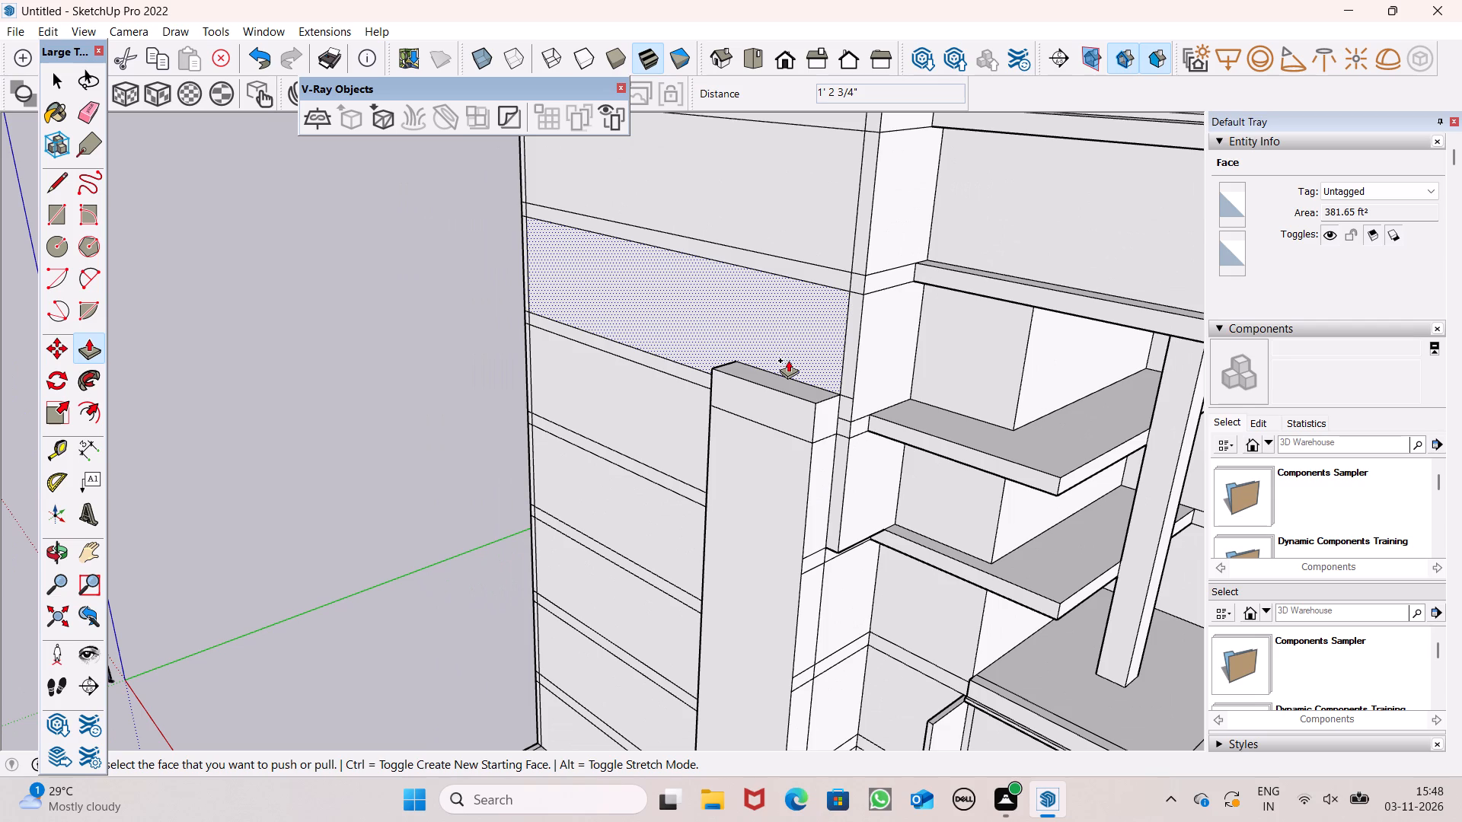
{"action": "scroll", "coordinate": [875, 547], "scroll_direction": "up", "scroll_amount": 5}
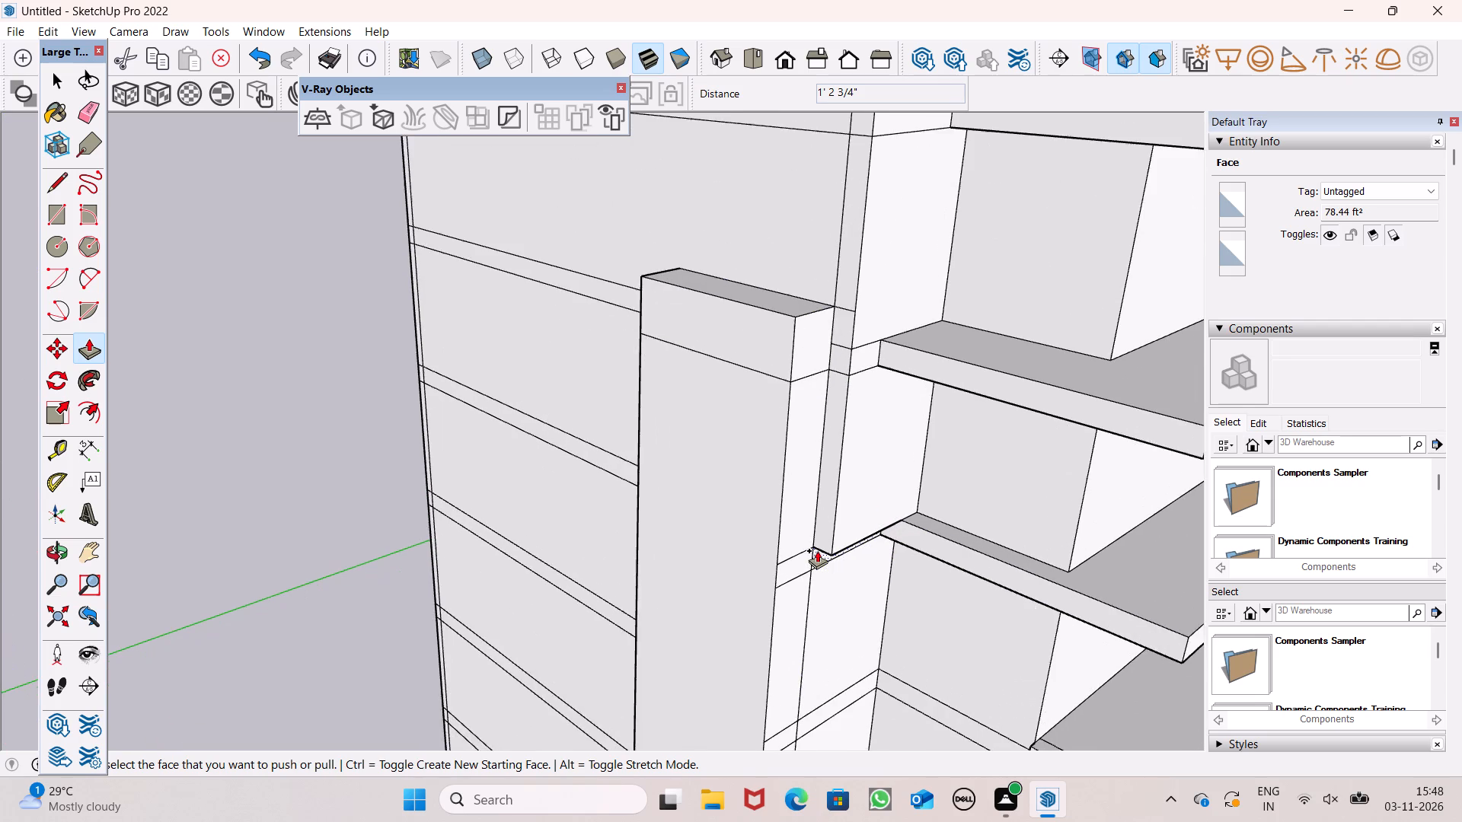
{"action": "left_click_drag", "start_coordinate": [822, 559], "coordinate": [838, 530]}
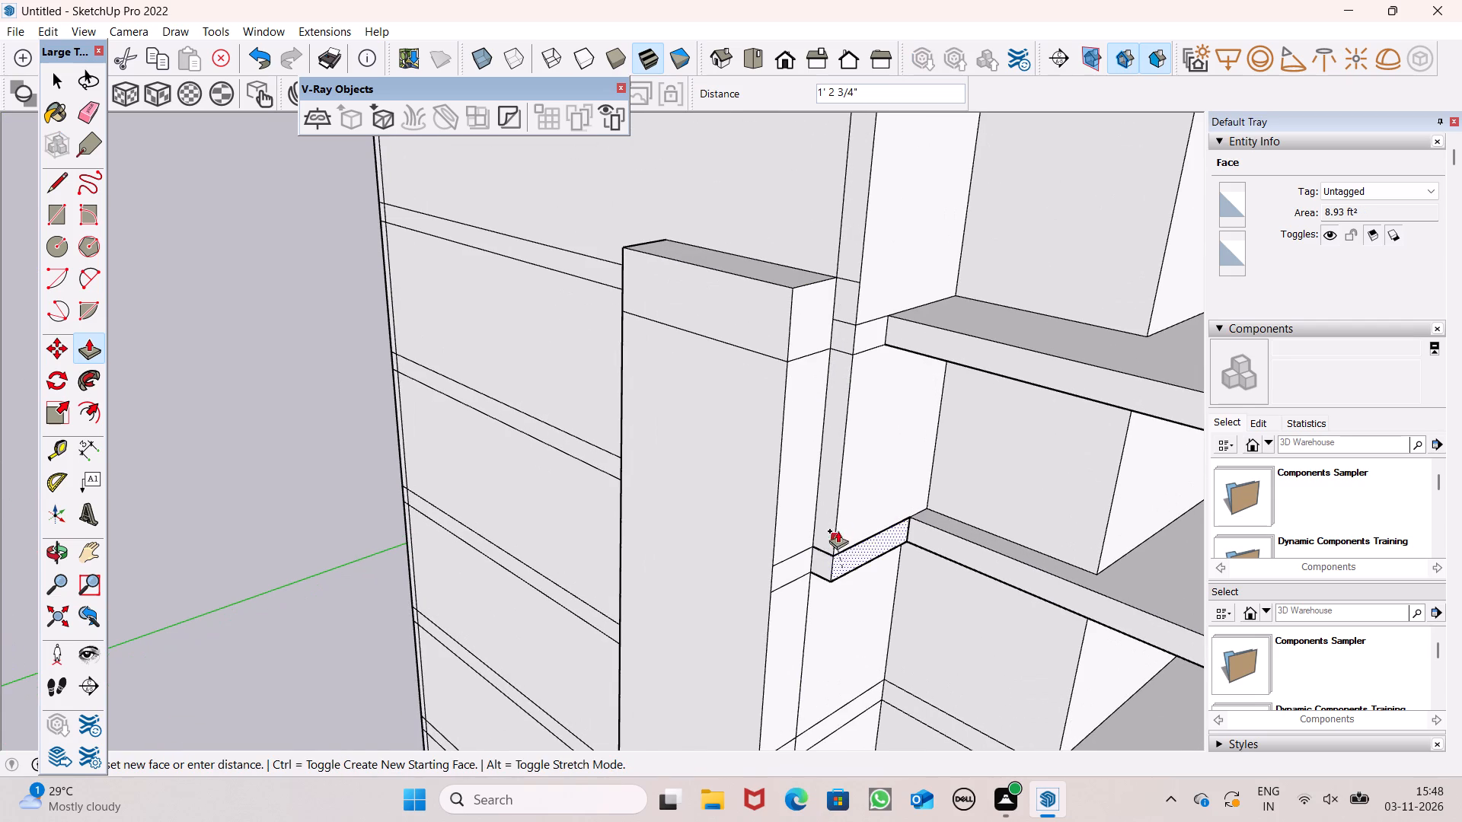
{"action": "left_click_drag", "start_coordinate": [838, 530], "coordinate": [842, 515]}
{"action": "left_click_drag", "start_coordinate": [836, 645], "coordinate": [841, 535]}
Pull the next lower floor-band face of the corner strip and the wall face under it out 1' 2 3/4".
{"action": "scroll", "coordinate": [858, 354], "scroll_direction": "down", "scroll_amount": 8}
{"action": "scroll", "coordinate": [854, 642], "scroll_direction": "up", "scroll_amount": 5}
{"action": "left_click_drag", "start_coordinate": [804, 528], "coordinate": [830, 486]}
{"action": "left_click_drag", "start_coordinate": [812, 575], "coordinate": [836, 517]}
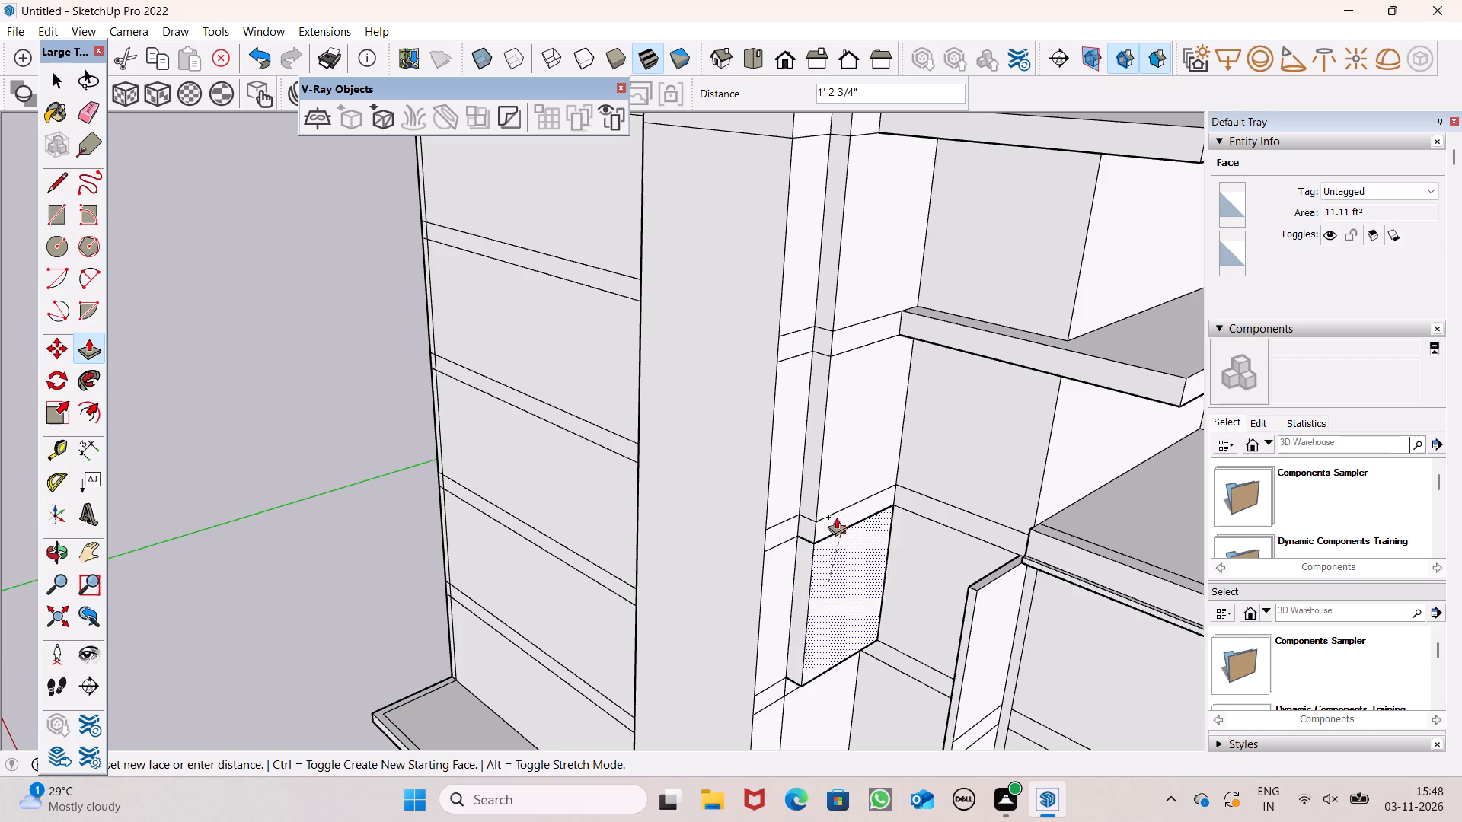
{"action": "left_click_drag", "start_coordinate": [836, 517], "coordinate": [834, 482]}
Pull the corner strip's second-lowest floor-band face and the wall face below it out 1' 2 3/4", flush with the strip above.
{"action": "scroll", "coordinate": [836, 414], "scroll_direction": "down", "scroll_amount": 8}
{"action": "scroll", "coordinate": [812, 628], "scroll_direction": "up", "scroll_amount": 7}
{"action": "scroll", "coordinate": [807, 522], "scroll_direction": "up", "scroll_amount": 6}
{"action": "left_click_drag", "start_coordinate": [812, 515], "coordinate": [835, 480]}
{"action": "left_click_drag", "start_coordinate": [797, 594], "coordinate": [844, 496]}
Pull the corner strip's lowest floor-band face and the ground-storey wall face beneath it out 1' 2 3/4".
{"action": "scroll", "coordinate": [838, 409], "scroll_direction": "down", "scroll_amount": 11}
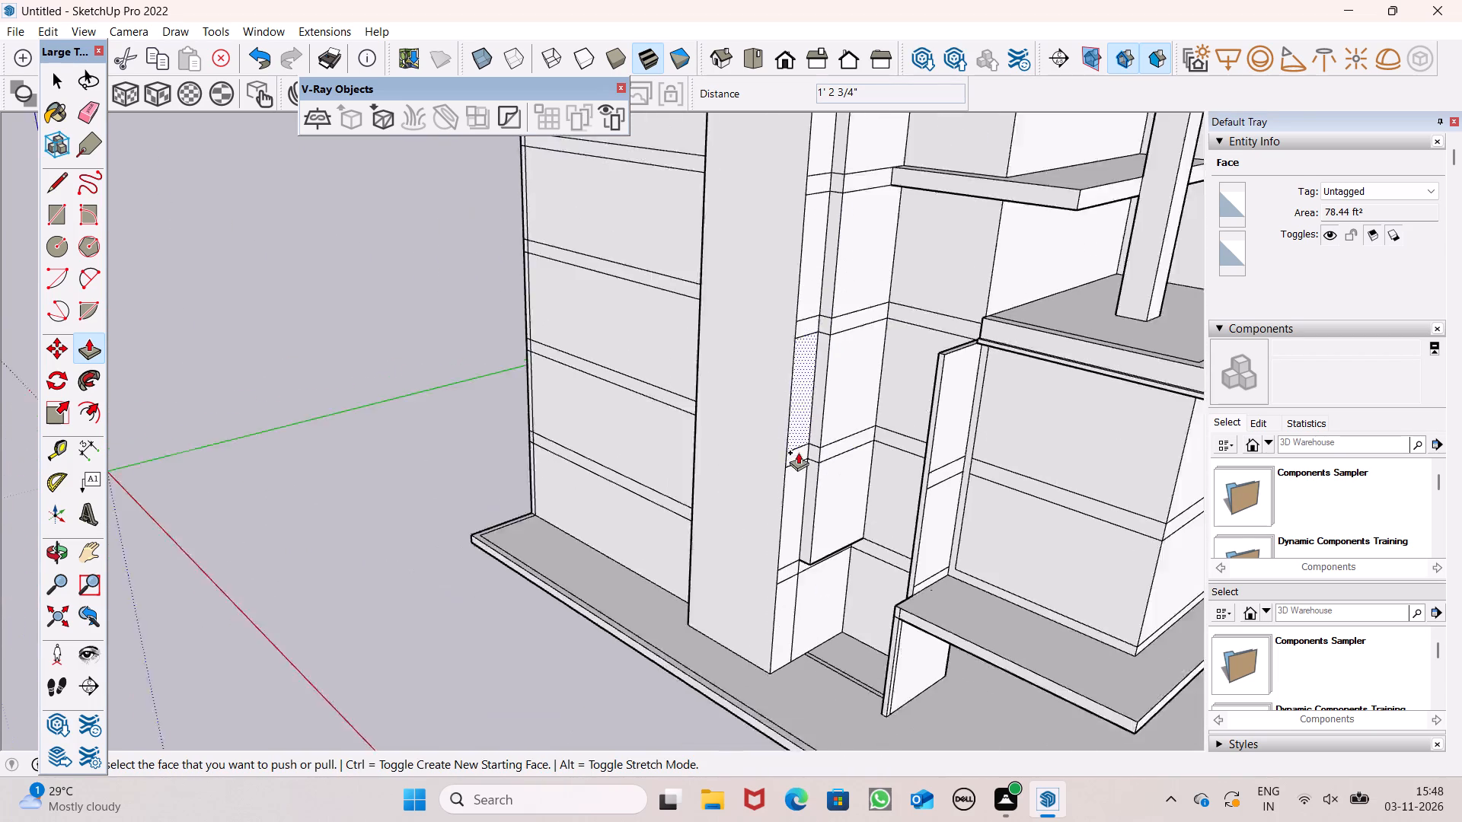
{"action": "scroll", "coordinate": [798, 452], "scroll_direction": "down", "scroll_amount": 3}
{"action": "scroll", "coordinate": [819, 536], "scroll_direction": "up", "scroll_amount": 14}
{"action": "left_click_drag", "start_coordinate": [777, 559], "coordinate": [813, 494]}
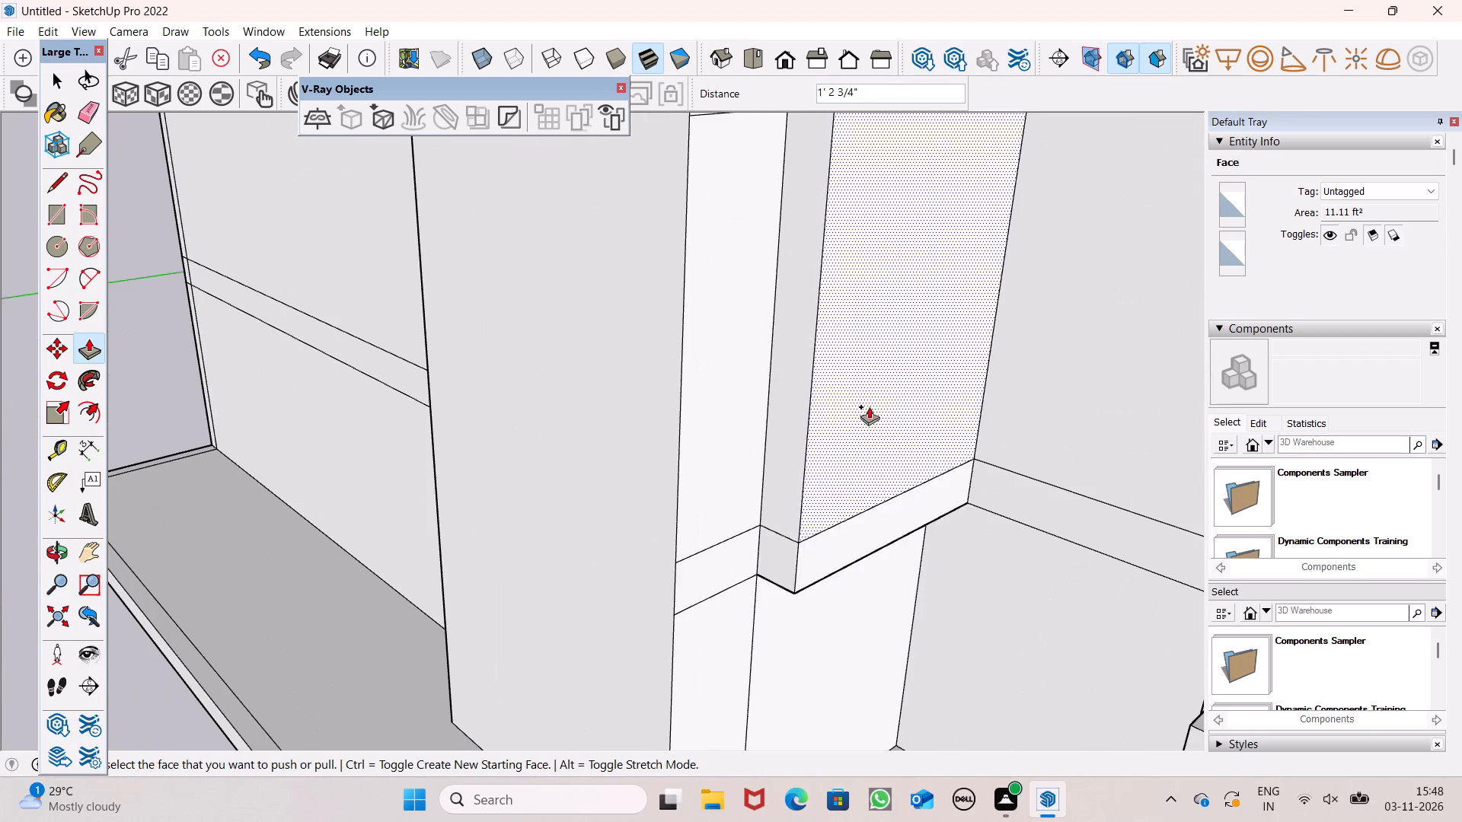
{"action": "scroll", "coordinate": [879, 392], "scroll_direction": "down", "scroll_amount": 6}
{"action": "scroll", "coordinate": [813, 535], "scroll_direction": "up", "scroll_amount": 5}
{"action": "left_click_drag", "start_coordinate": [812, 533], "coordinate": [866, 447]}
Erase the lower floor-band edge crossing the corner strip's front face beside the tall panel's top.
{"action": "scroll", "coordinate": [843, 451], "scroll_direction": "down", "scroll_amount": 8}
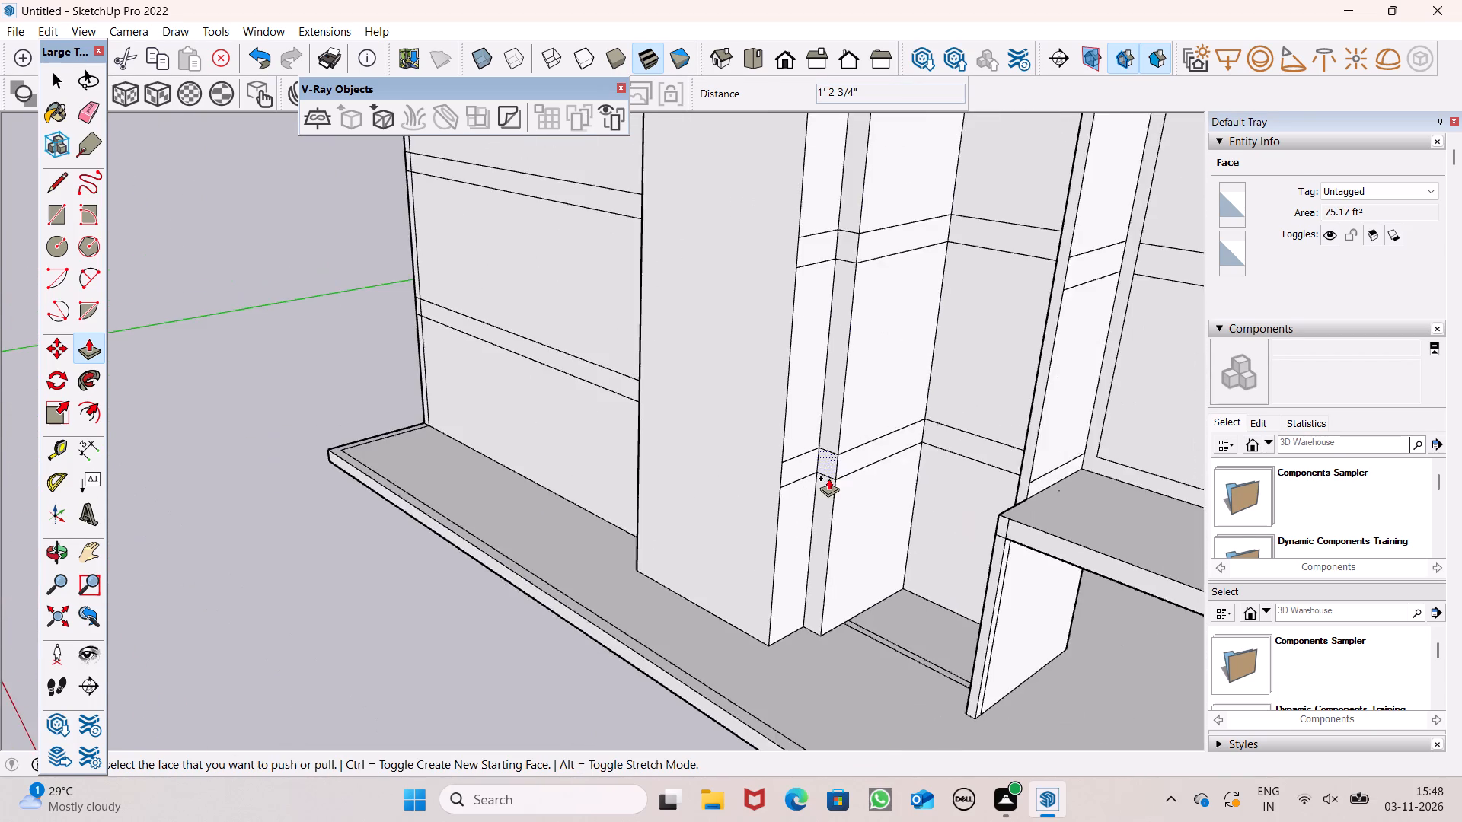
{"action": "scroll", "coordinate": [835, 488], "scroll_direction": "down", "scroll_amount": 14}
{"action": "middle_click_drag", "start_coordinate": [873, 474], "coordinate": [1096, 508]}
{"action": "scroll", "coordinate": [1060, 508], "scroll_direction": "up", "scroll_amount": 1}
{"action": "key", "text": "space"}
{"action": "scroll", "coordinate": [750, 432], "scroll_direction": "down", "scroll_amount": 6}
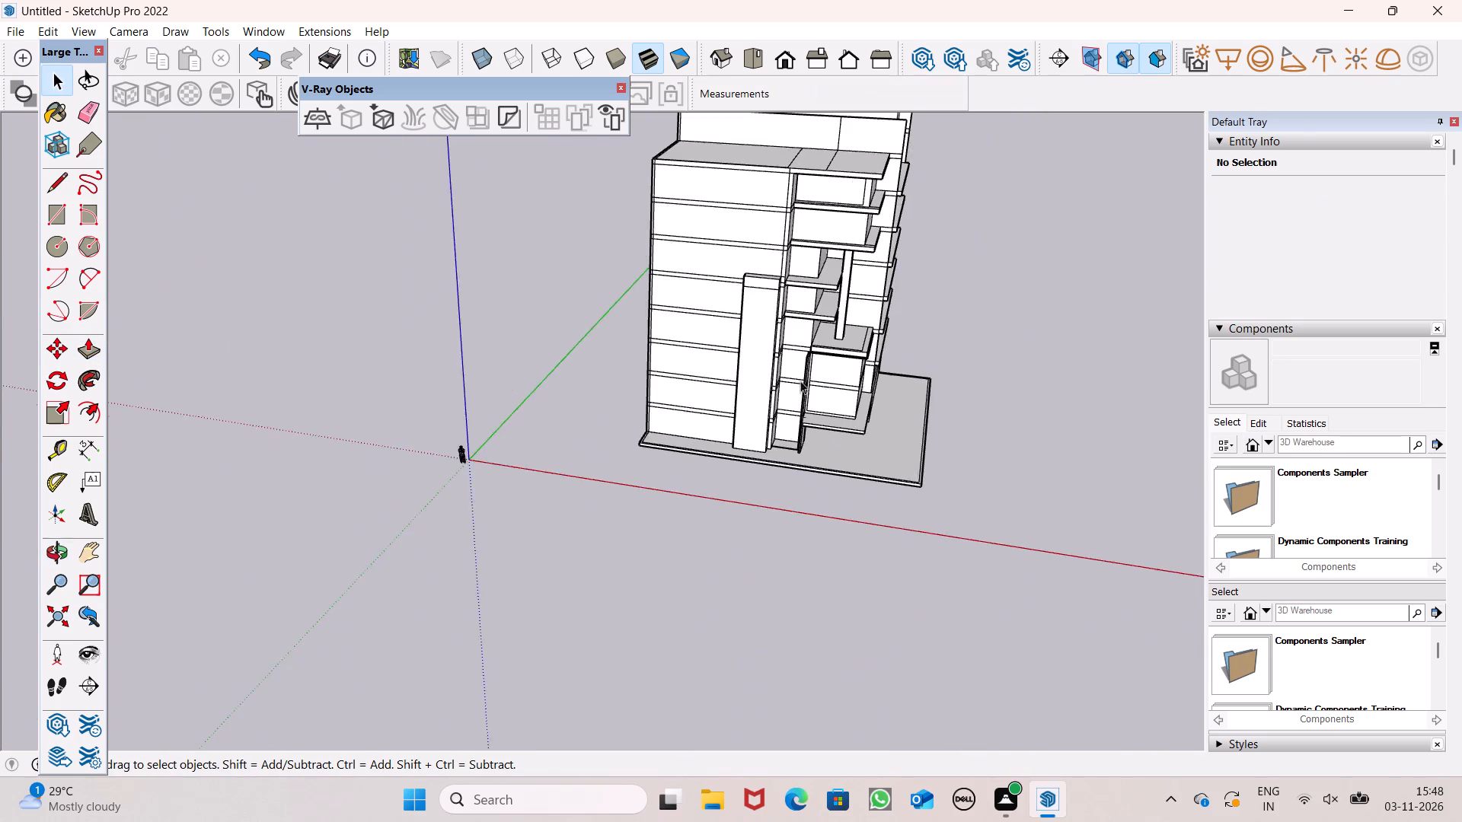
{"action": "scroll", "coordinate": [803, 370], "scroll_direction": "up", "scroll_amount": 5}
{"action": "scroll", "coordinate": [841, 259], "scroll_direction": "down", "scroll_amount": 6}
{"action": "middle_click_drag", "start_coordinate": [791, 294], "coordinate": [719, 353]}
{"action": "scroll", "coordinate": [715, 353], "scroll_direction": "up", "scroll_amount": 2}
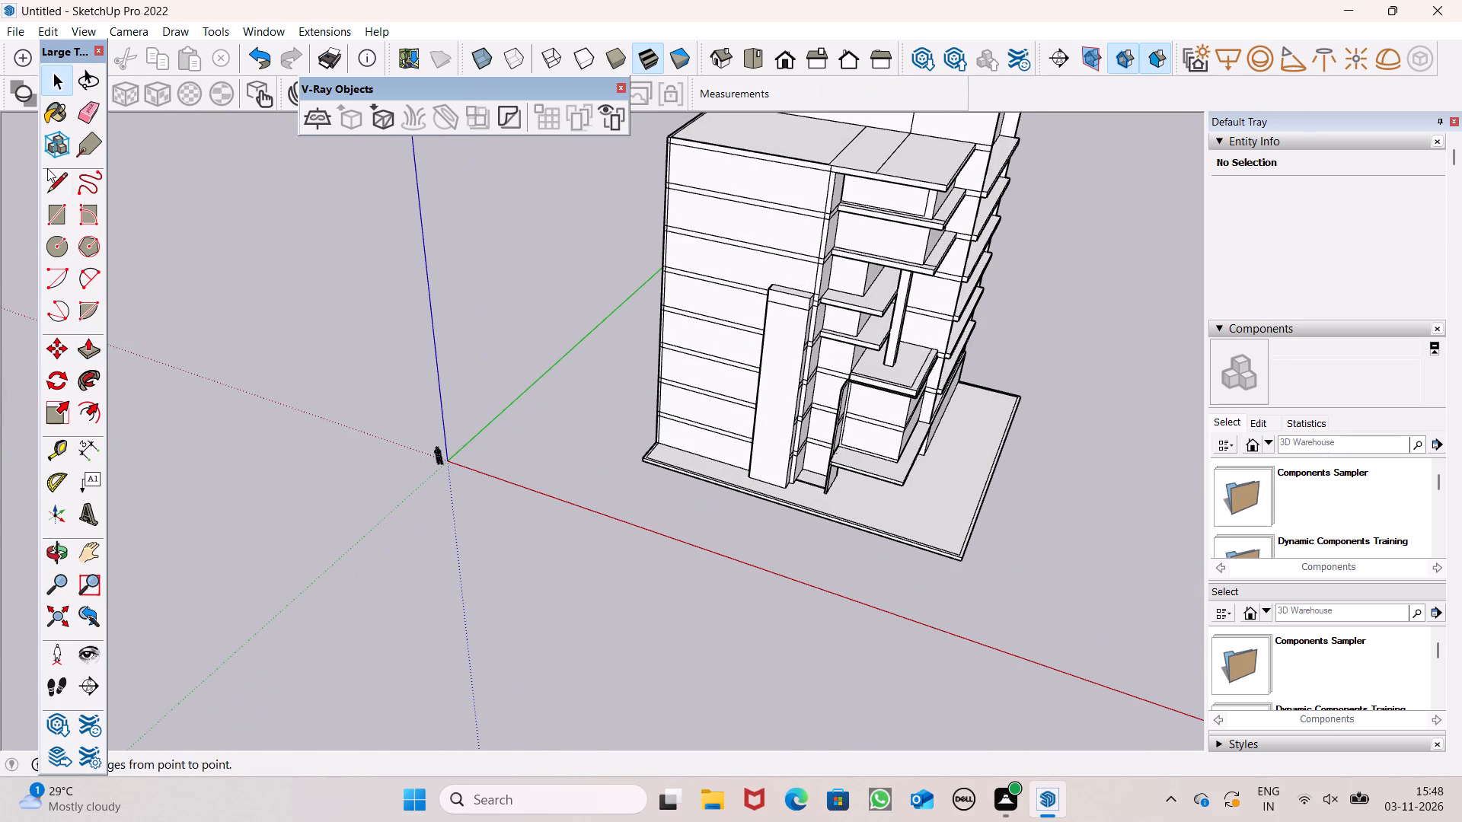
{"action": "left_click", "coordinate": [92, 102]}
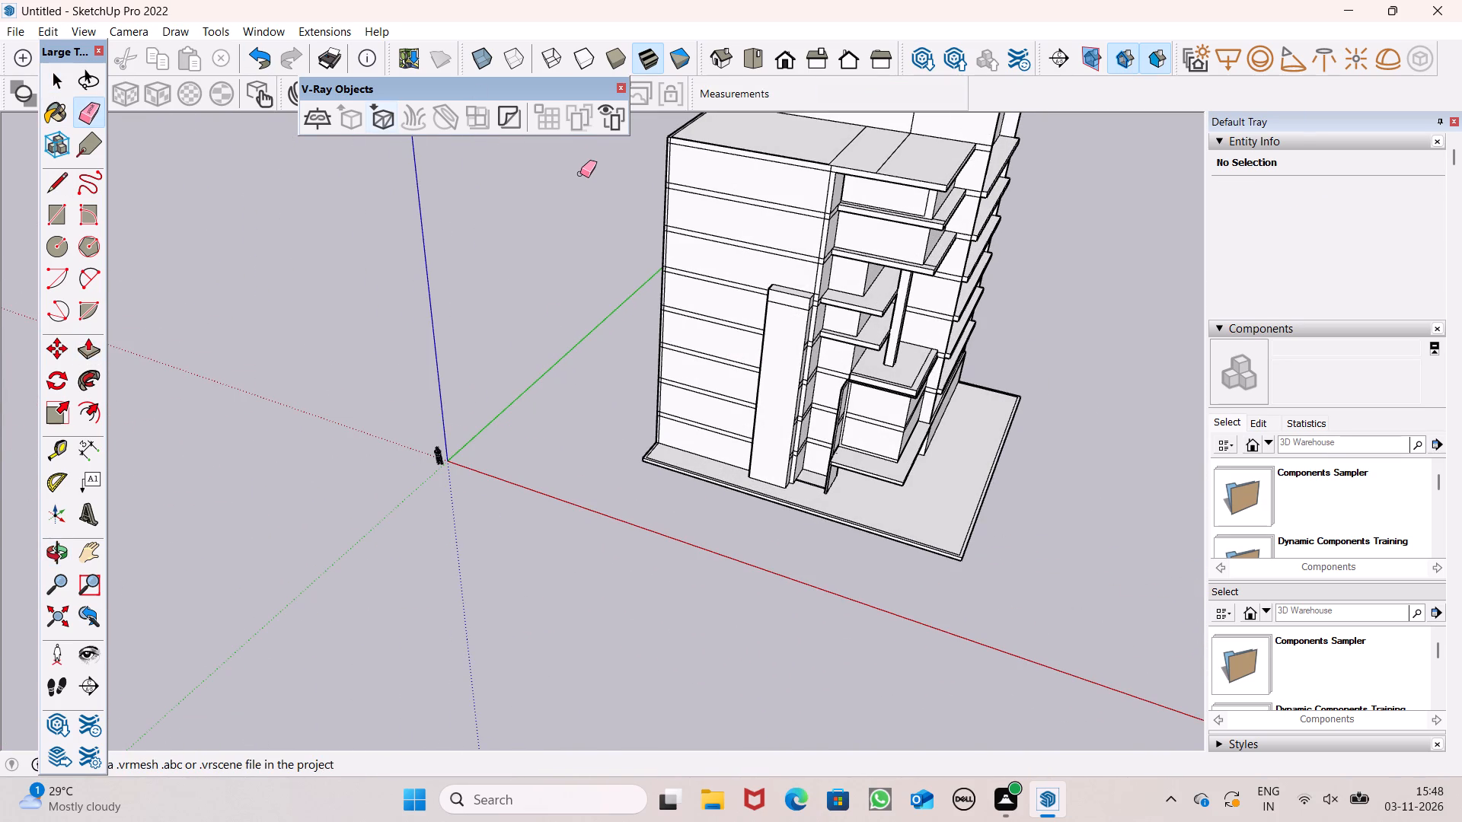
{"action": "scroll", "coordinate": [752, 237], "scroll_direction": "up", "scroll_amount": 8}
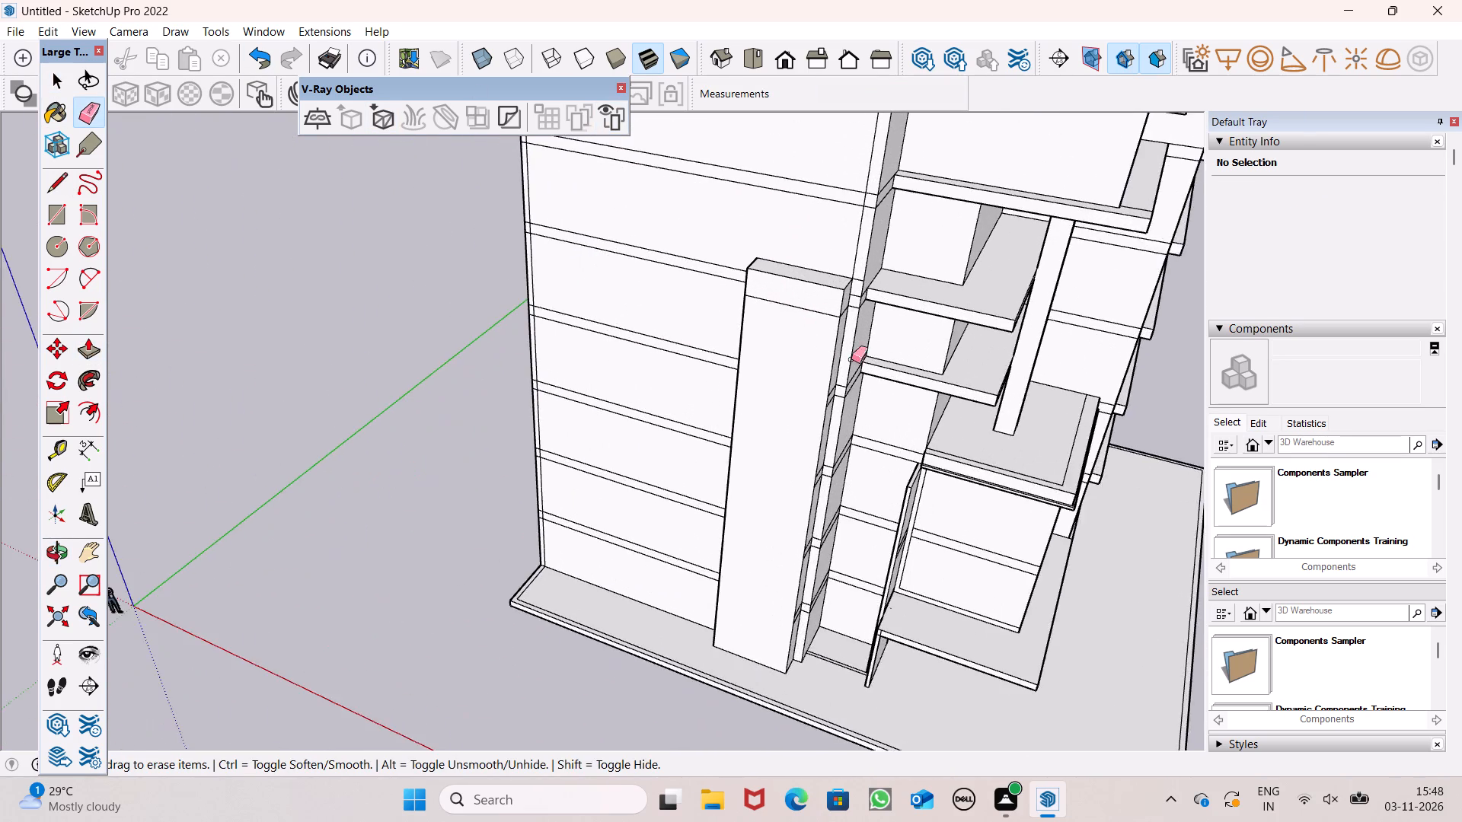
{"action": "scroll", "coordinate": [855, 293], "scroll_direction": "up", "scroll_amount": 9}
{"action": "left_click_drag", "start_coordinate": [860, 298], "coordinate": [852, 347]}
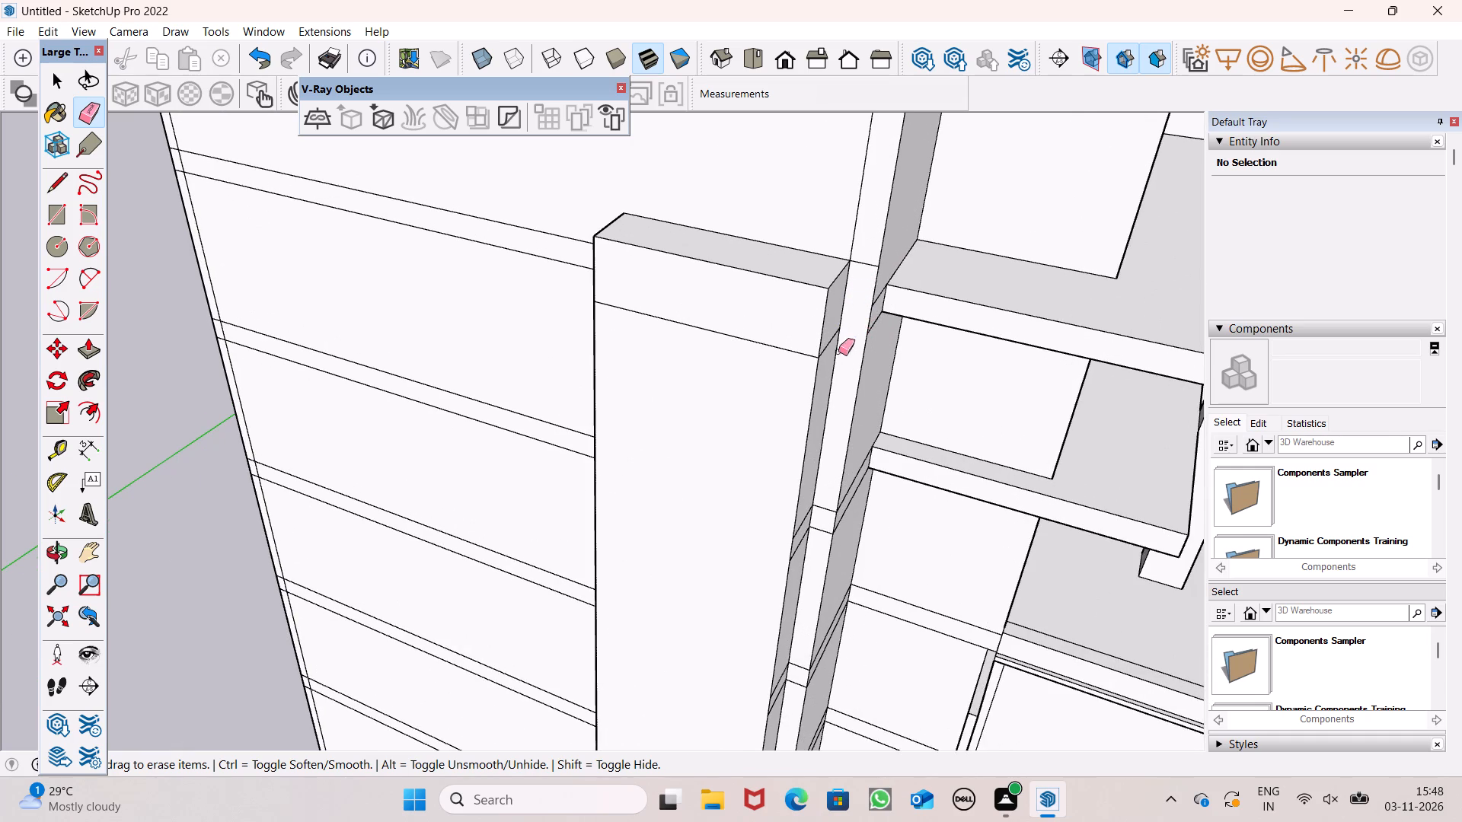
Erase the two floor-band edges crossing the corner strip's front face at the base of the top storey.
{"action": "scroll", "coordinate": [758, 541], "scroll_direction": "down", "scroll_amount": 8}
{"action": "scroll", "coordinate": [889, 183], "scroll_direction": "up", "scroll_amount": 6}
{"action": "scroll", "coordinate": [846, 175], "scroll_direction": "down", "scroll_amount": 7}
{"action": "scroll", "coordinate": [813, 323], "scroll_direction": "down", "scroll_amount": 4}
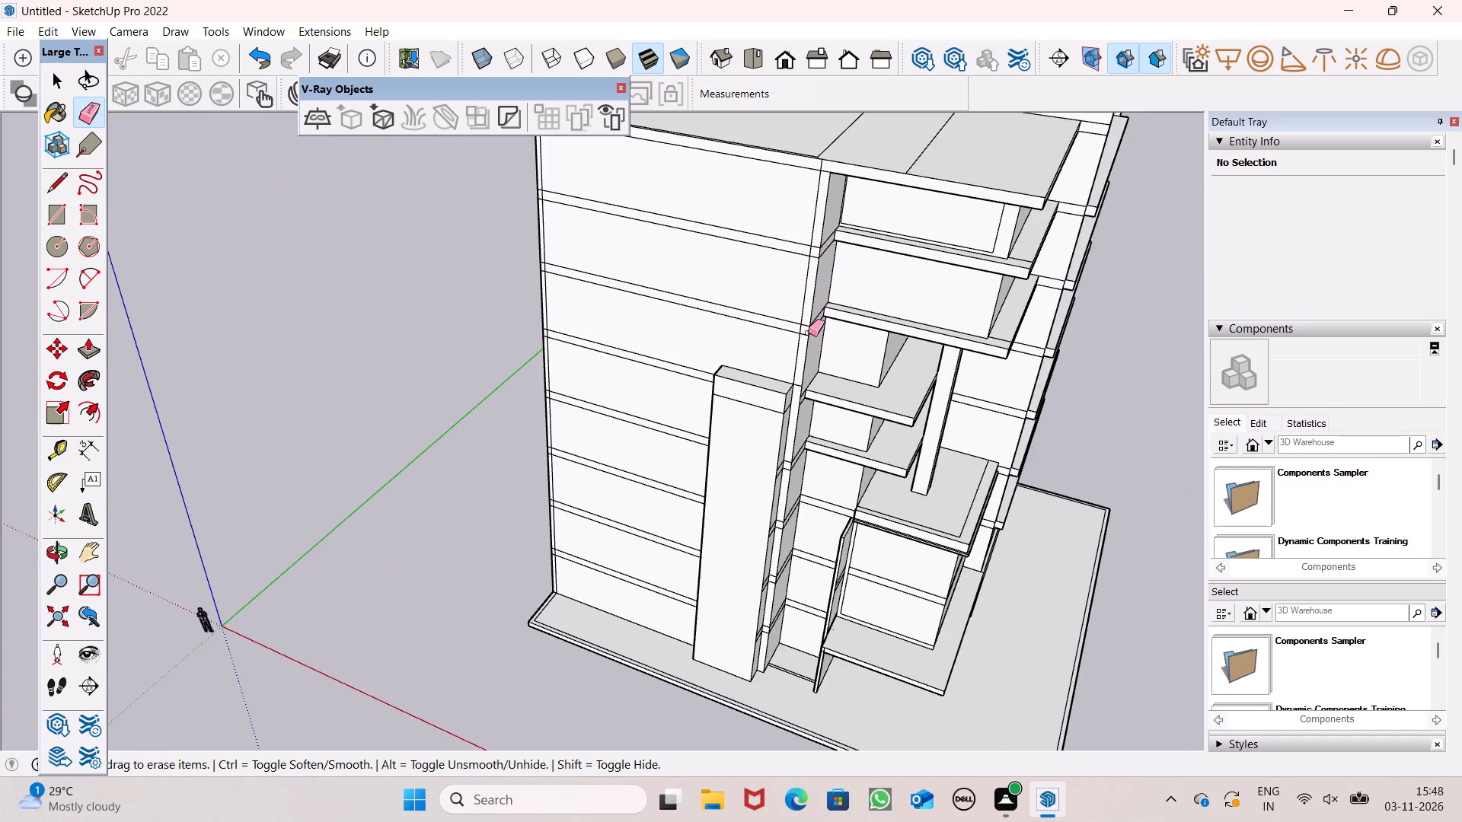
{"action": "scroll", "coordinate": [802, 212], "scroll_direction": "up", "scroll_amount": 8}
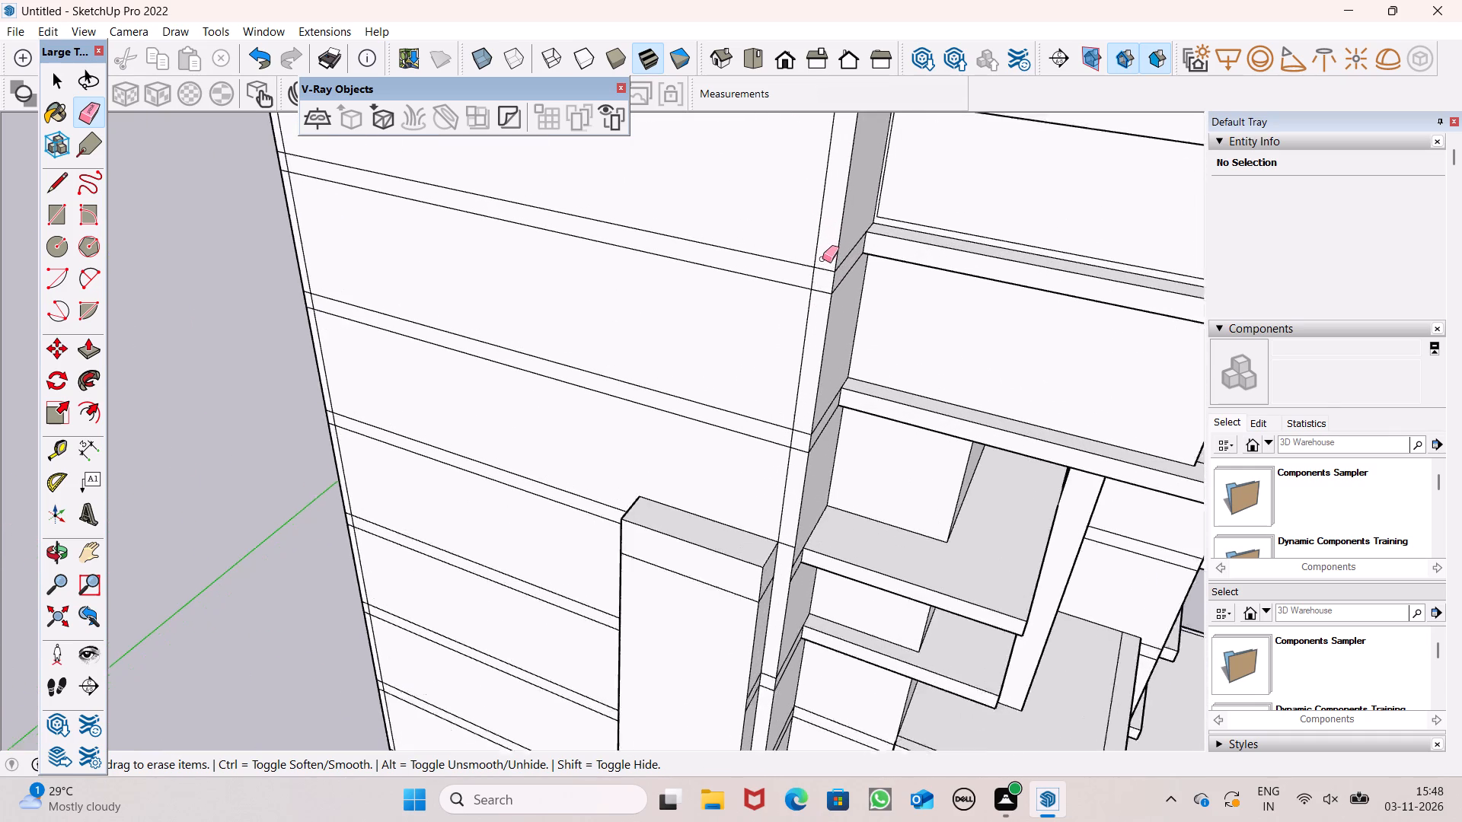
{"action": "scroll", "coordinate": [822, 259], "scroll_direction": "up", "scroll_amount": 2}
{"action": "left_click_drag", "start_coordinate": [828, 272], "coordinate": [822, 288]}
{"action": "left_click_drag", "start_coordinate": [821, 283], "coordinate": [818, 301]}
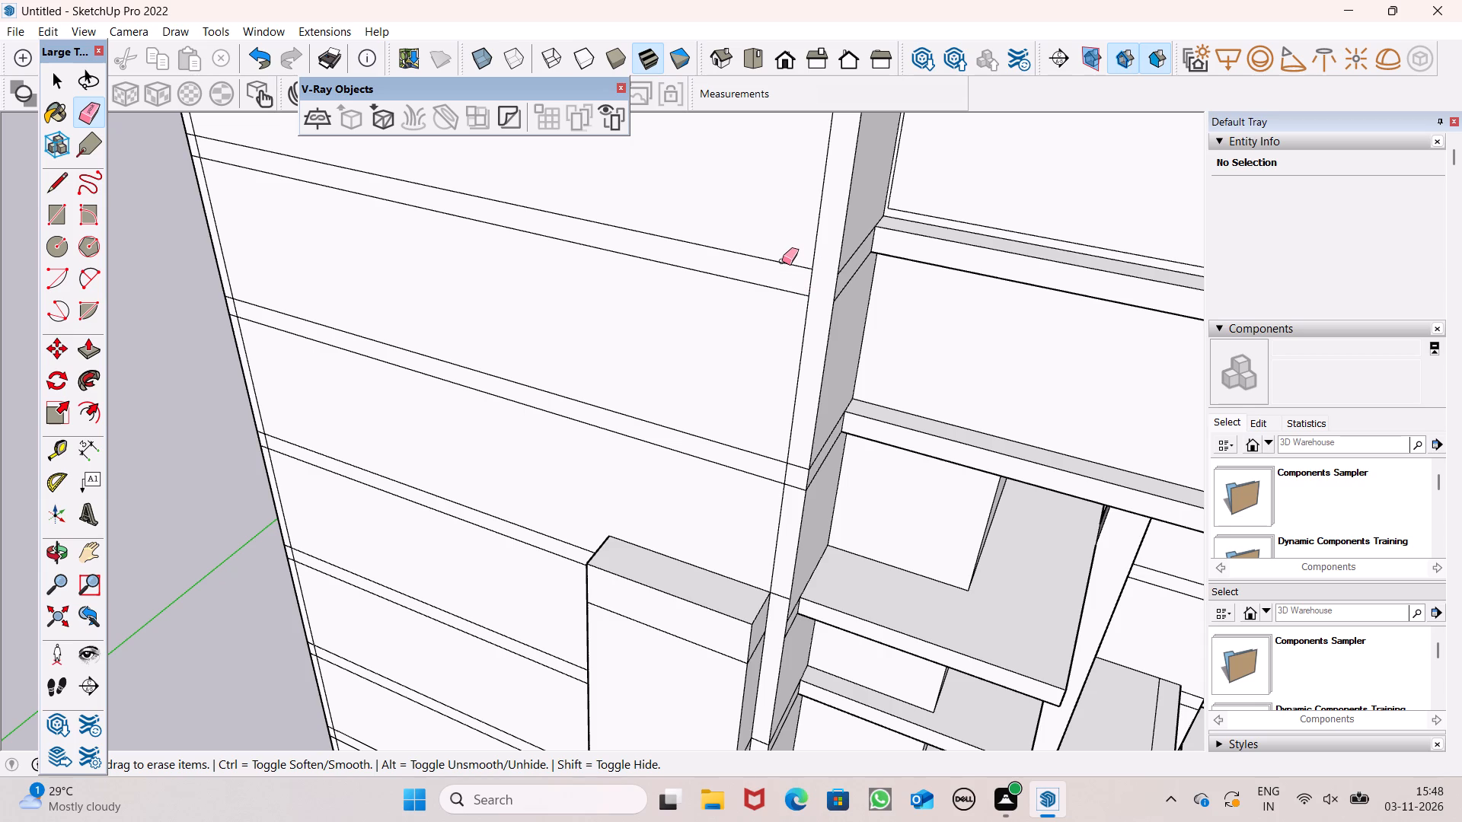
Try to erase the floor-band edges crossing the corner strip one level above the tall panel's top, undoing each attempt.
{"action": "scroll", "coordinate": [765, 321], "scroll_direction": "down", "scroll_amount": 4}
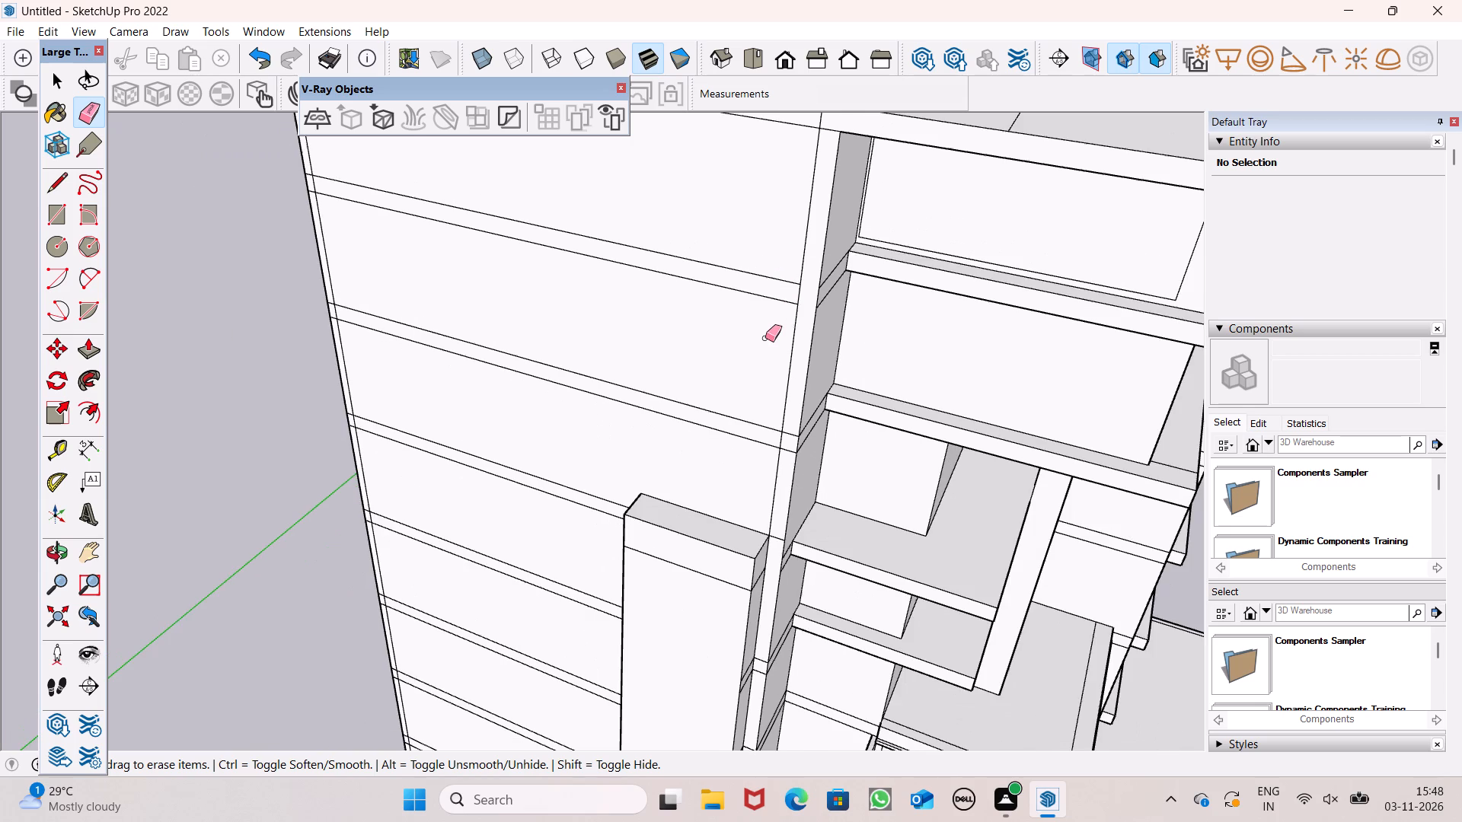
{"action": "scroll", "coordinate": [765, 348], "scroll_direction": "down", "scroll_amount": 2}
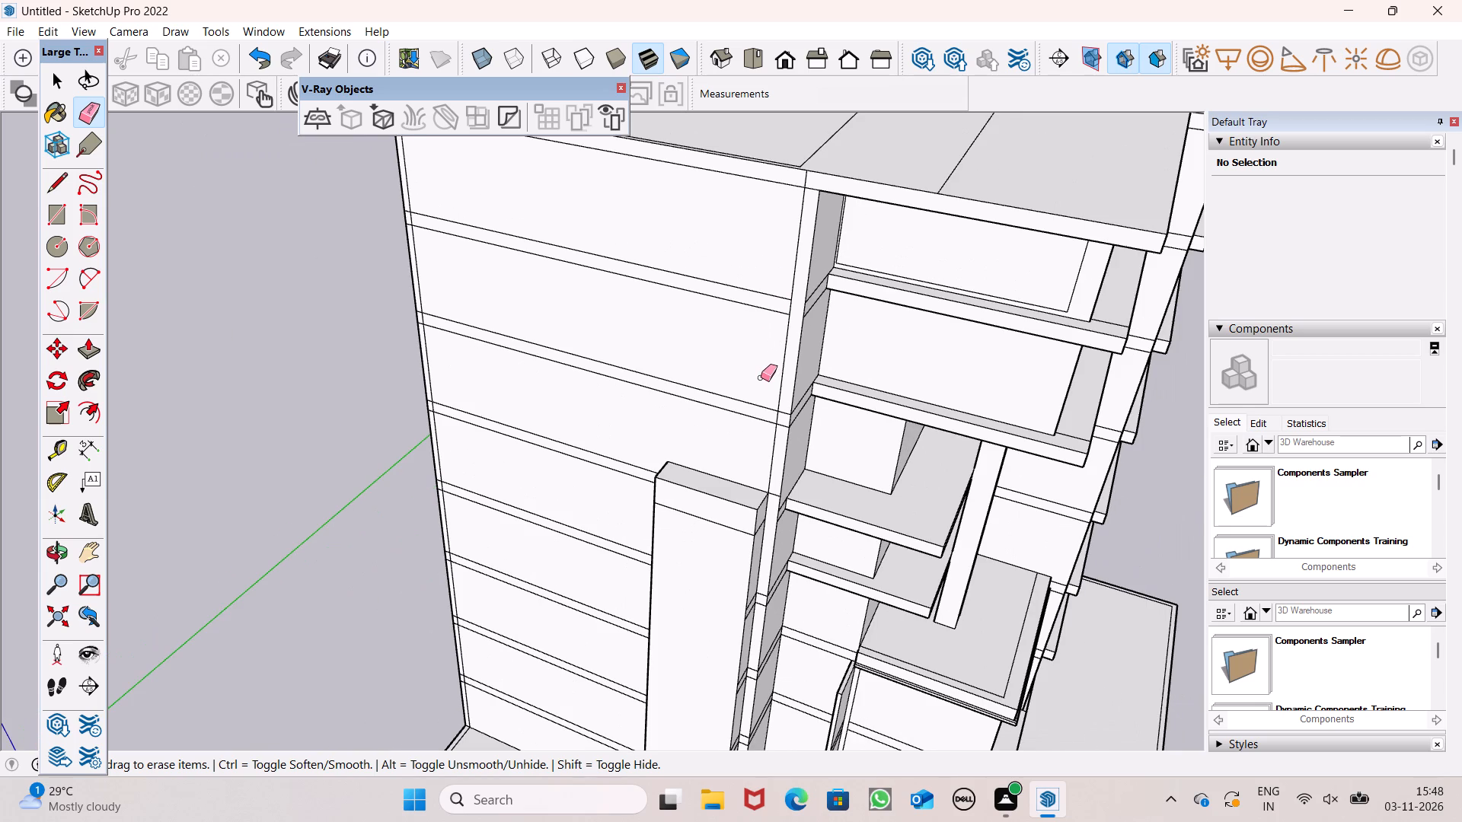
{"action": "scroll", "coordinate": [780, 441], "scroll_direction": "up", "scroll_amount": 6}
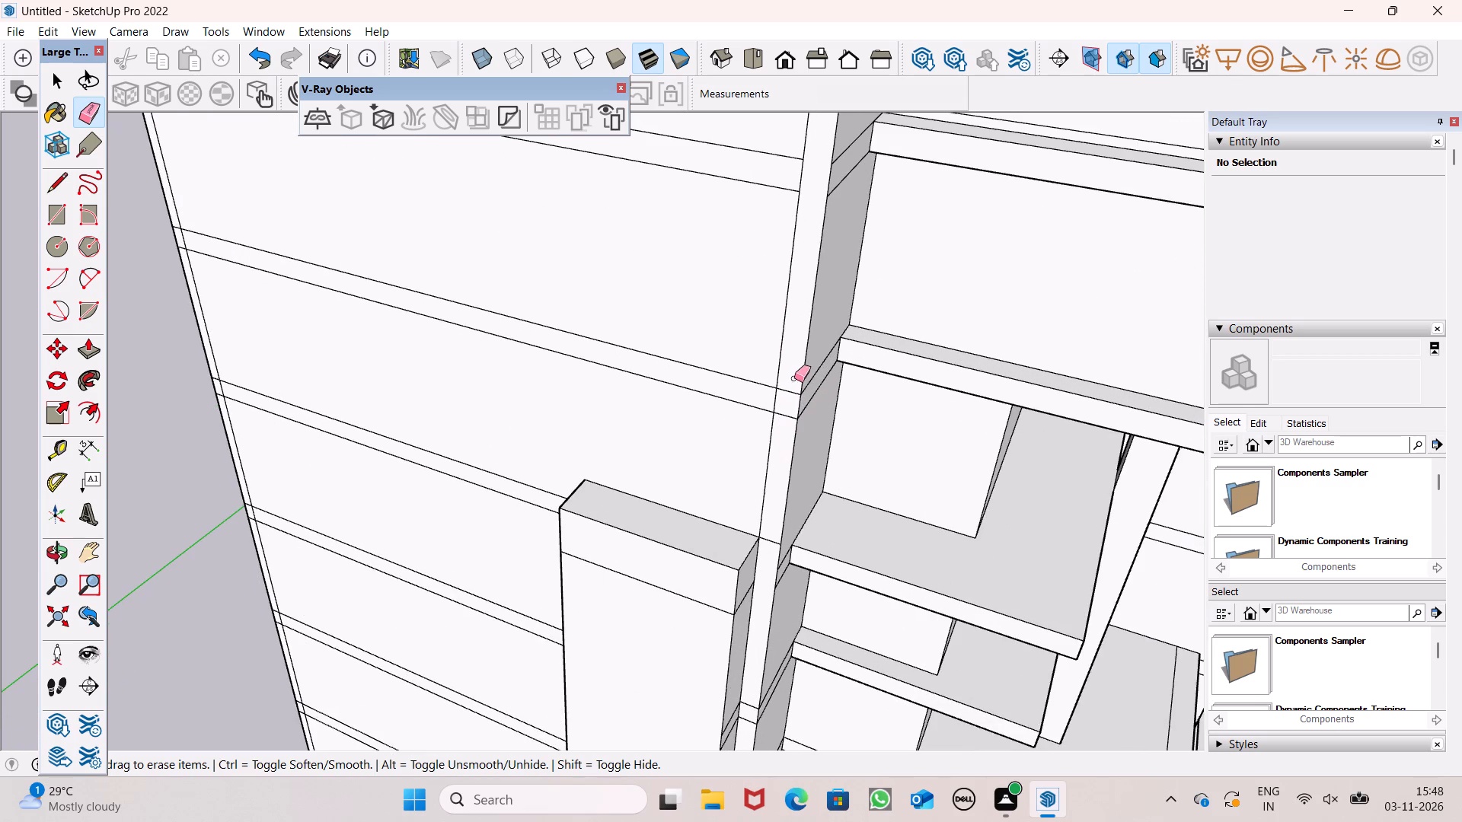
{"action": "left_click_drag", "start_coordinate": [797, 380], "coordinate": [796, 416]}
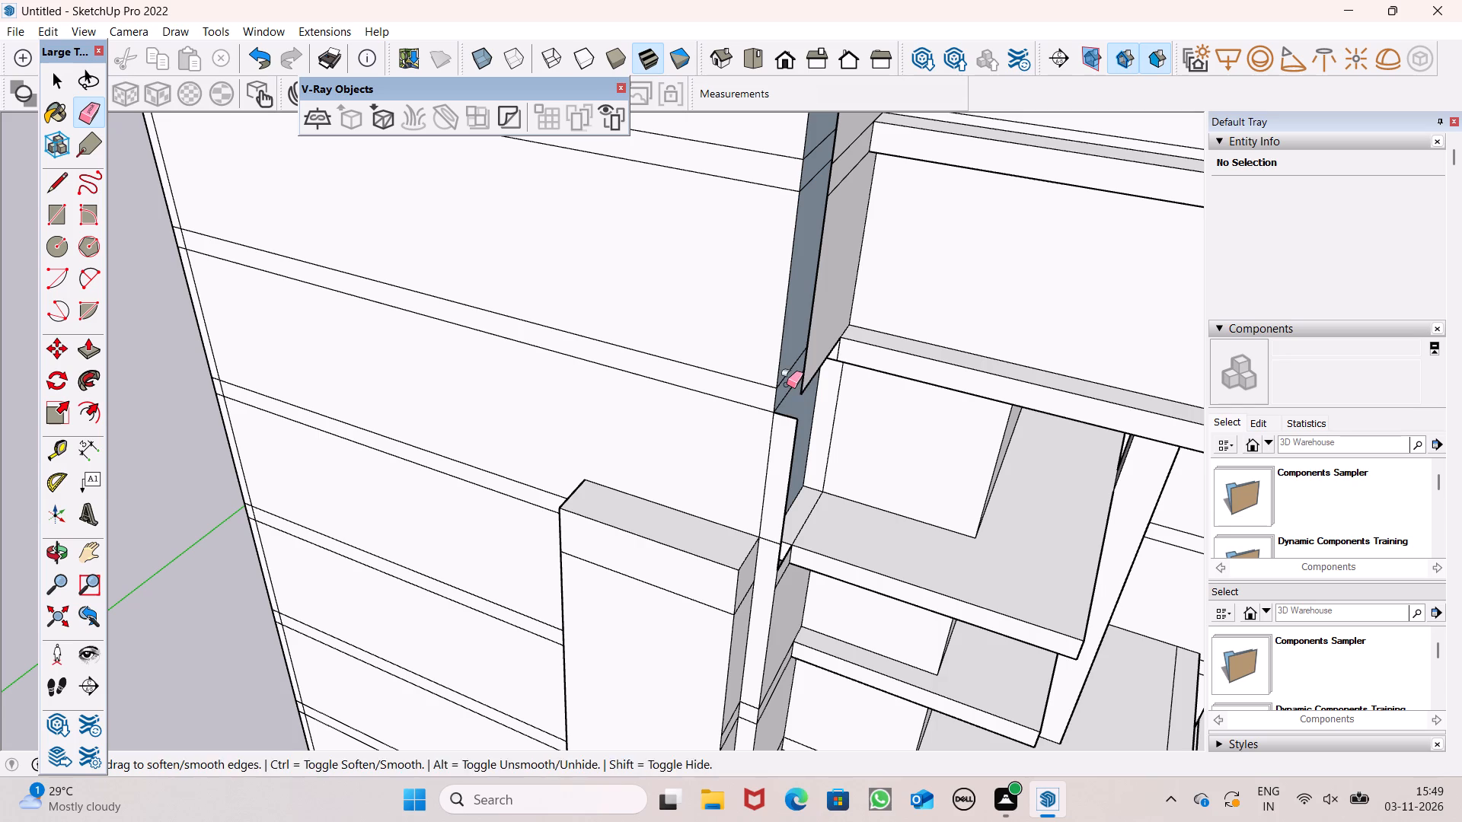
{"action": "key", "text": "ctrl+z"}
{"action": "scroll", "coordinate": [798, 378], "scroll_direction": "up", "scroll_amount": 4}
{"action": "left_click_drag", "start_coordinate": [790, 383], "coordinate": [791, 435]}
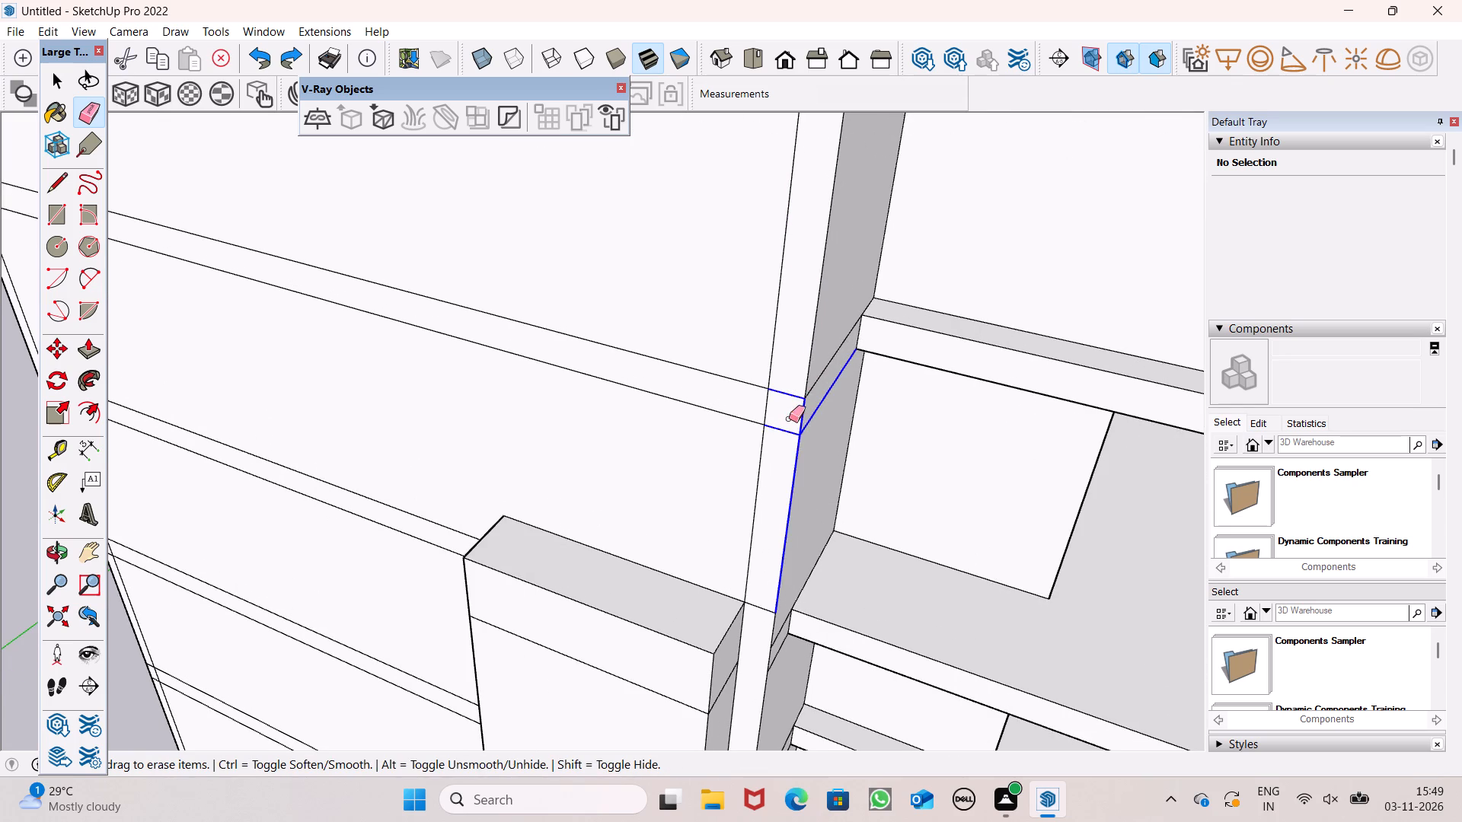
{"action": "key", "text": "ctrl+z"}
Erase the corner strip's floor-band edges one level above the tall panel and the remaining cross edge beside the panel's top.
{"action": "left_click_drag", "start_coordinate": [781, 382], "coordinate": [780, 419]}
{"action": "scroll", "coordinate": [800, 339], "scroll_direction": "down", "scroll_amount": 8}
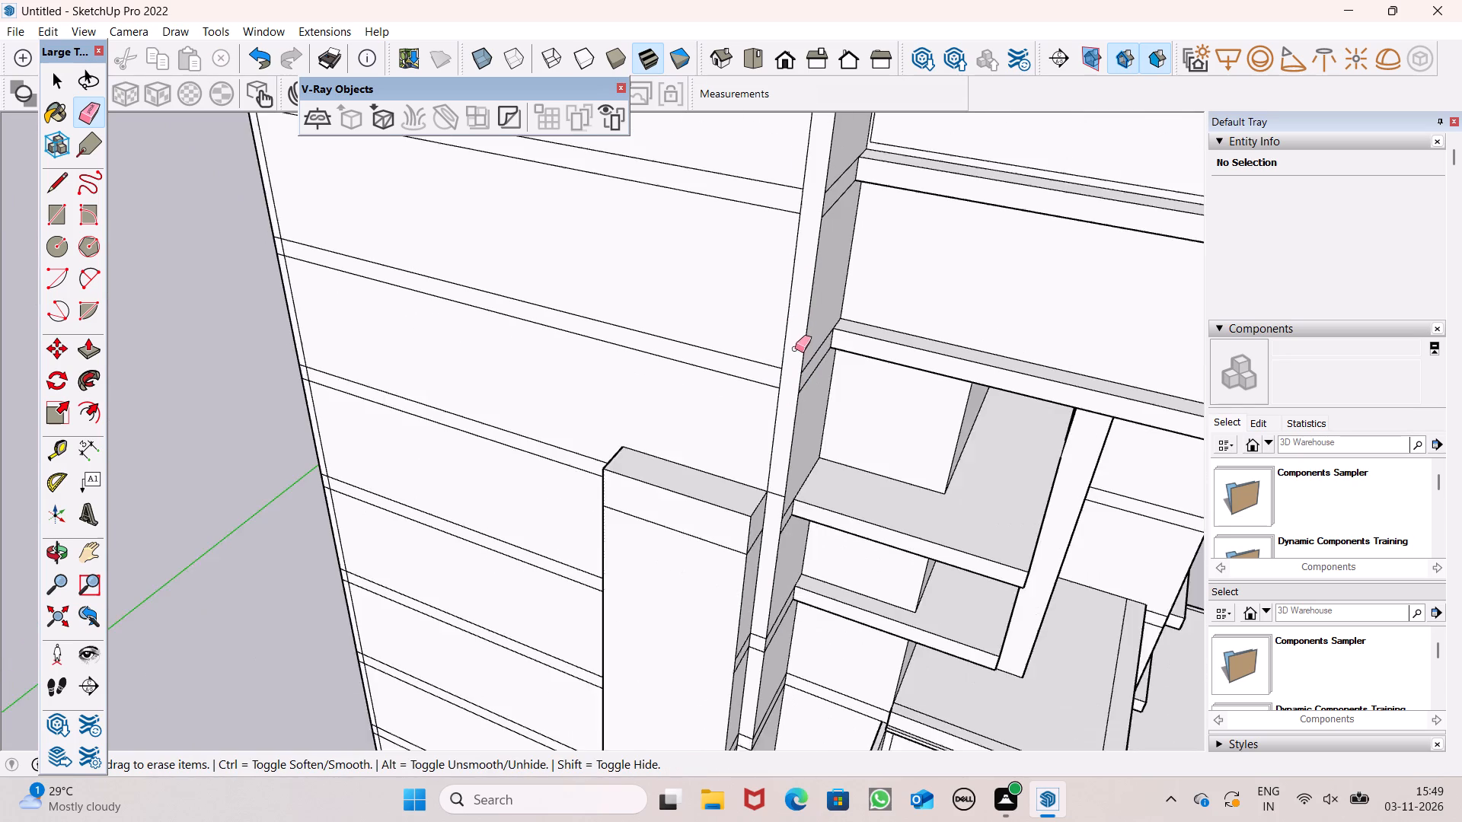
{"action": "scroll", "coordinate": [799, 342], "scroll_direction": "down", "scroll_amount": 4}
{"action": "scroll", "coordinate": [772, 530], "scroll_direction": "up", "scroll_amount": 8}
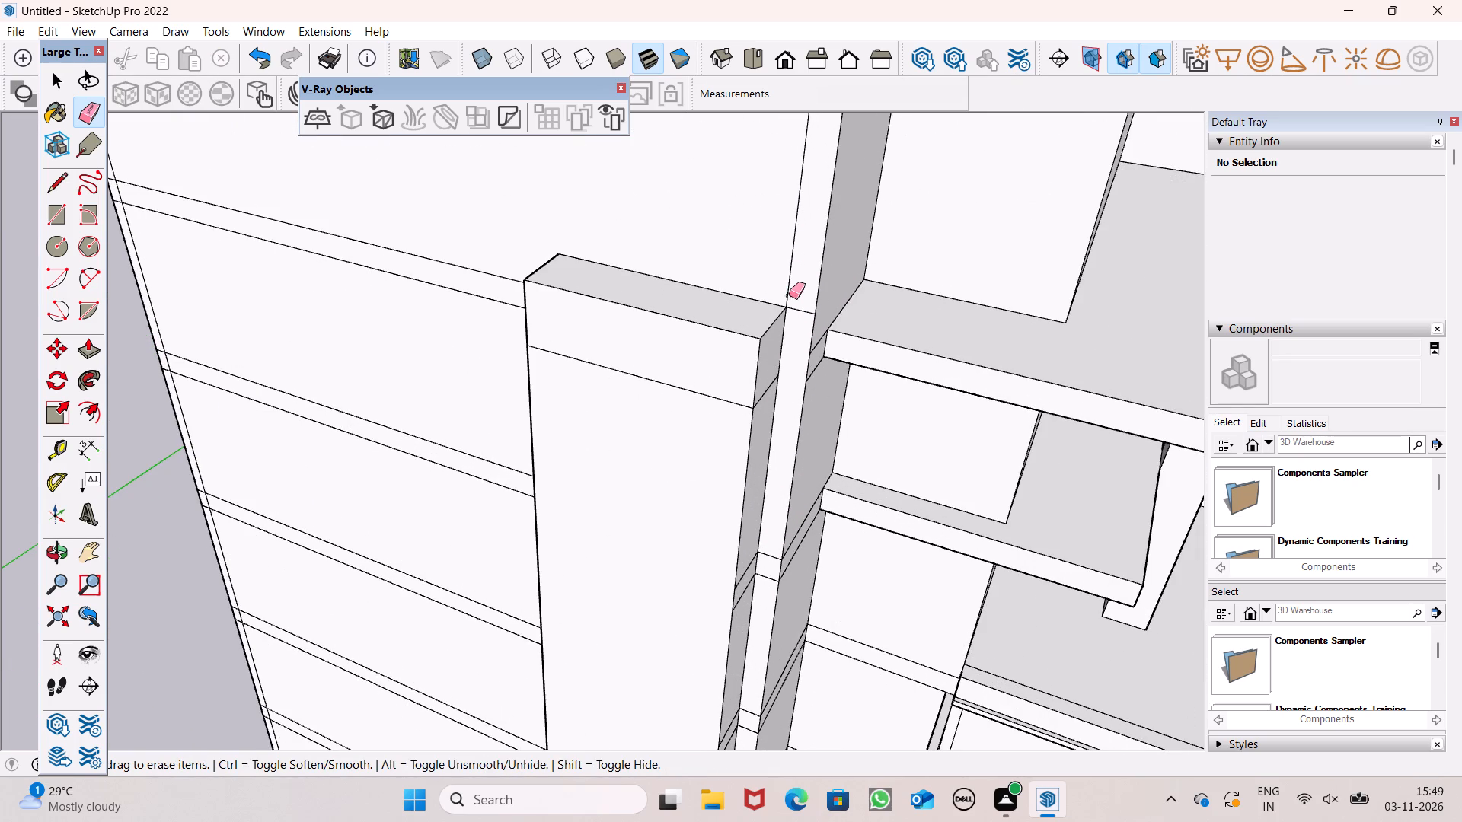
{"action": "scroll", "coordinate": [791, 303], "scroll_direction": "up", "scroll_amount": 6}
{"action": "left_click_drag", "start_coordinate": [803, 316], "coordinate": [803, 323]}
Erase the floor-band edges crossing the corner strip's front face at the next two levels below the tall panel's top.
{"action": "scroll", "coordinate": [800, 220], "scroll_direction": "down", "scroll_amount": 9}
{"action": "scroll", "coordinate": [808, 337], "scroll_direction": "down", "scroll_amount": 12}
{"action": "scroll", "coordinate": [788, 450], "scroll_direction": "up", "scroll_amount": 6}
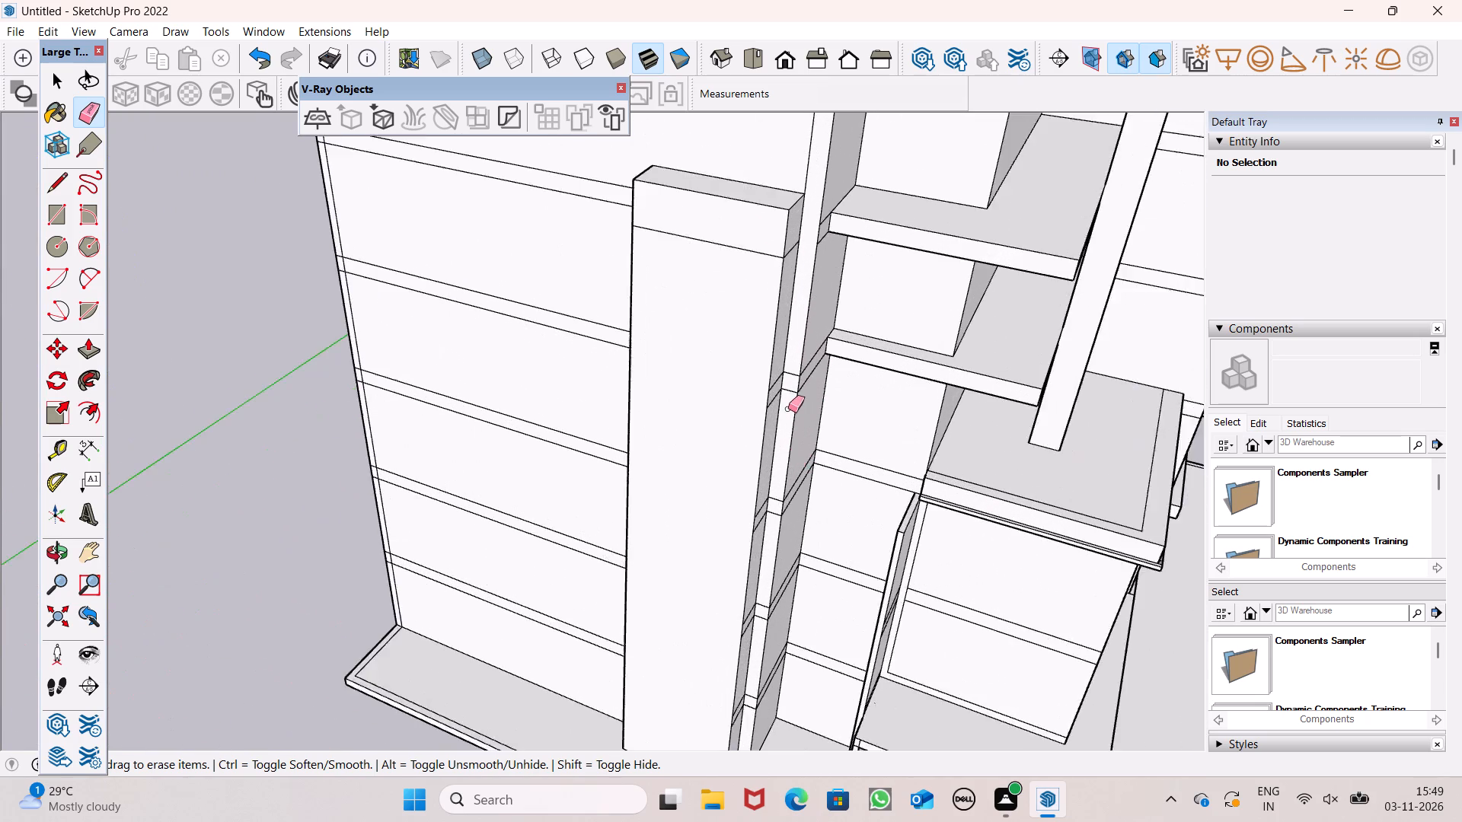
{"action": "scroll", "coordinate": [788, 409], "scroll_direction": "up", "scroll_amount": 3}
{"action": "scroll", "coordinate": [777, 336], "scroll_direction": "up", "scroll_amount": 6}
{"action": "left_click_drag", "start_coordinate": [803, 384], "coordinate": [806, 420]}
{"action": "scroll", "coordinate": [829, 287], "scroll_direction": "down", "scroll_amount": 4}
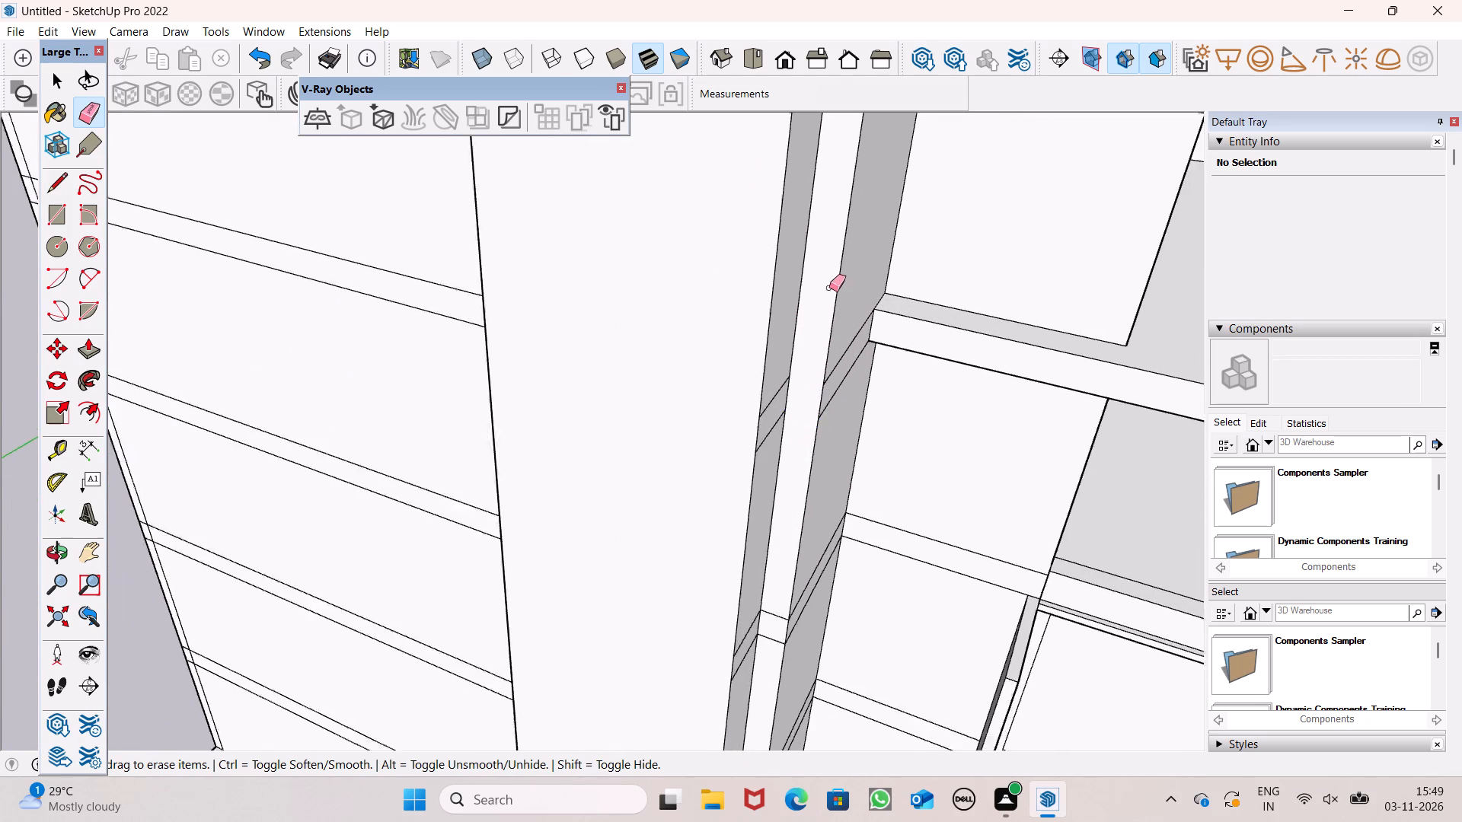
{"action": "scroll", "coordinate": [829, 288], "scroll_direction": "down", "scroll_amount": 5}
{"action": "scroll", "coordinate": [841, 415], "scroll_direction": "down", "scroll_amount": 1}
{"action": "scroll", "coordinate": [804, 550], "scroll_direction": "up", "scroll_amount": 8}
{"action": "left_click_drag", "start_coordinate": [811, 345], "coordinate": [812, 380]}
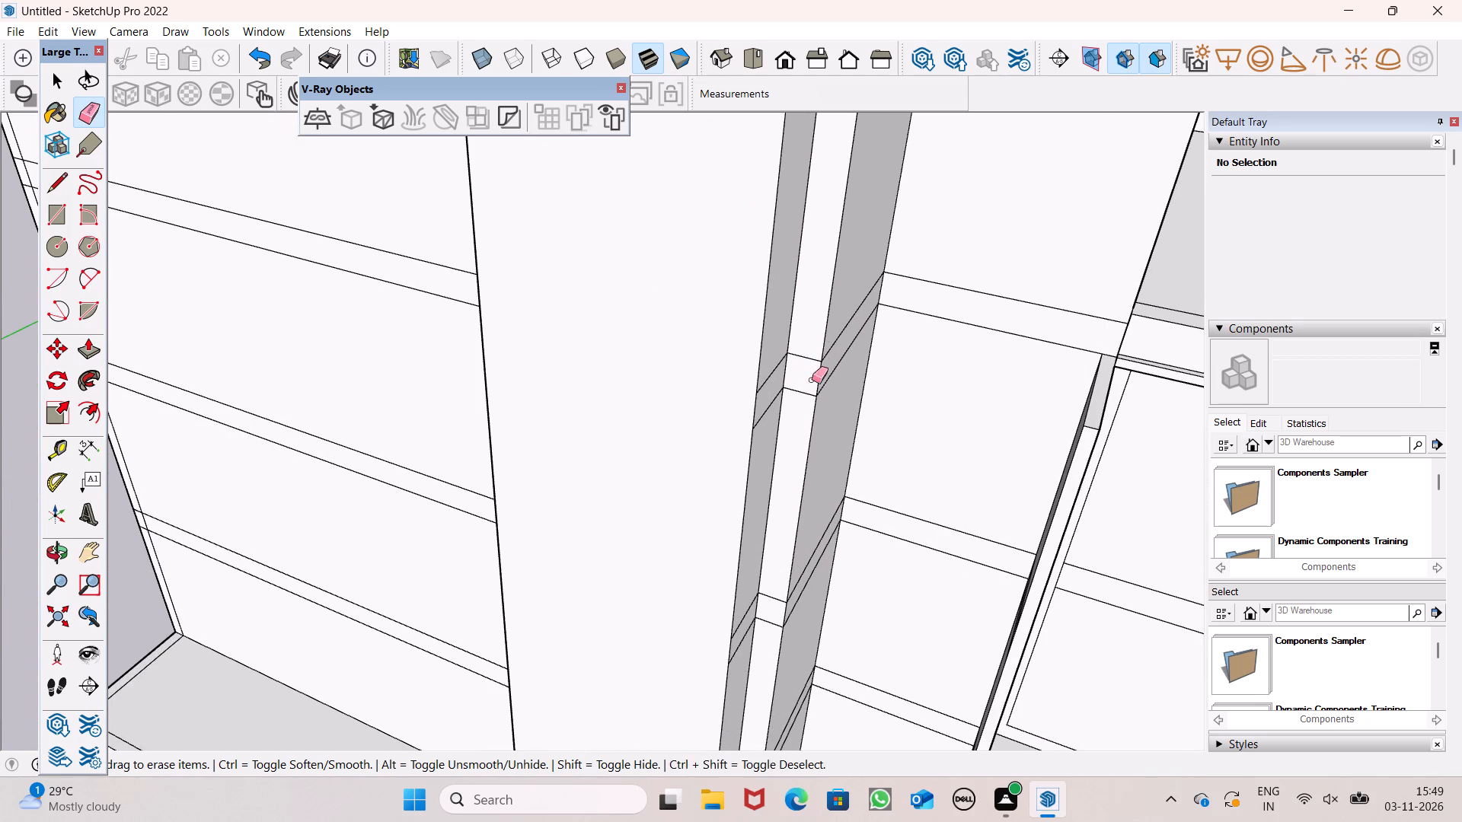
{"action": "left_click_drag", "start_coordinate": [812, 380], "coordinate": [811, 399]}
Erase the floor-band edges crossing the corner strip's front face at the two lowest levels above the ground.
{"action": "scroll", "coordinate": [795, 272], "scroll_direction": "down", "scroll_amount": 6}
{"action": "scroll", "coordinate": [771, 512], "scroll_direction": "up", "scroll_amount": 7}
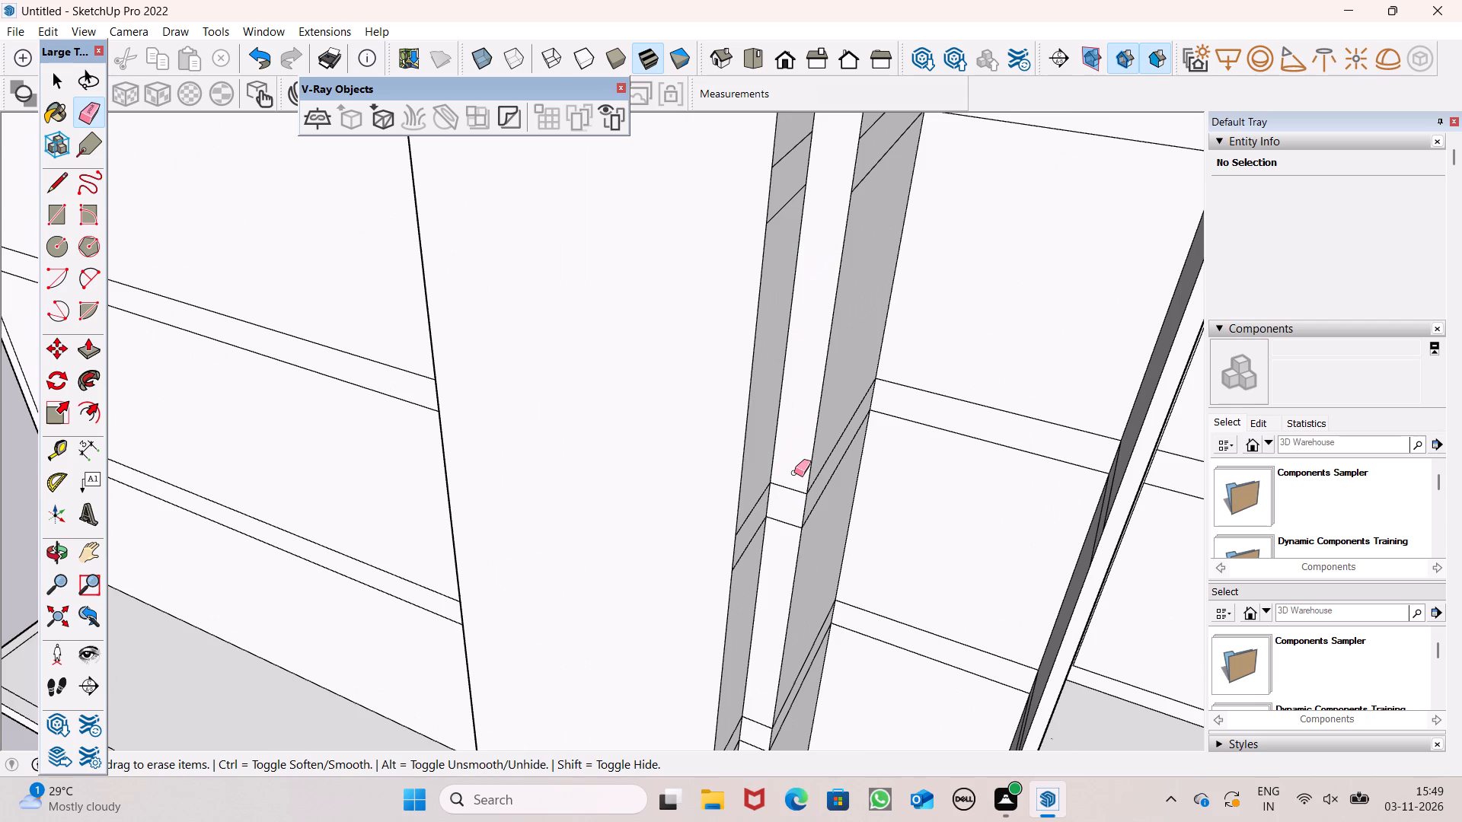
{"action": "left_click_drag", "start_coordinate": [796, 478], "coordinate": [784, 537]}
{"action": "scroll", "coordinate": [812, 327], "scroll_direction": "down", "scroll_amount": 8}
{"action": "scroll", "coordinate": [815, 508], "scroll_direction": "up", "scroll_amount": 2}
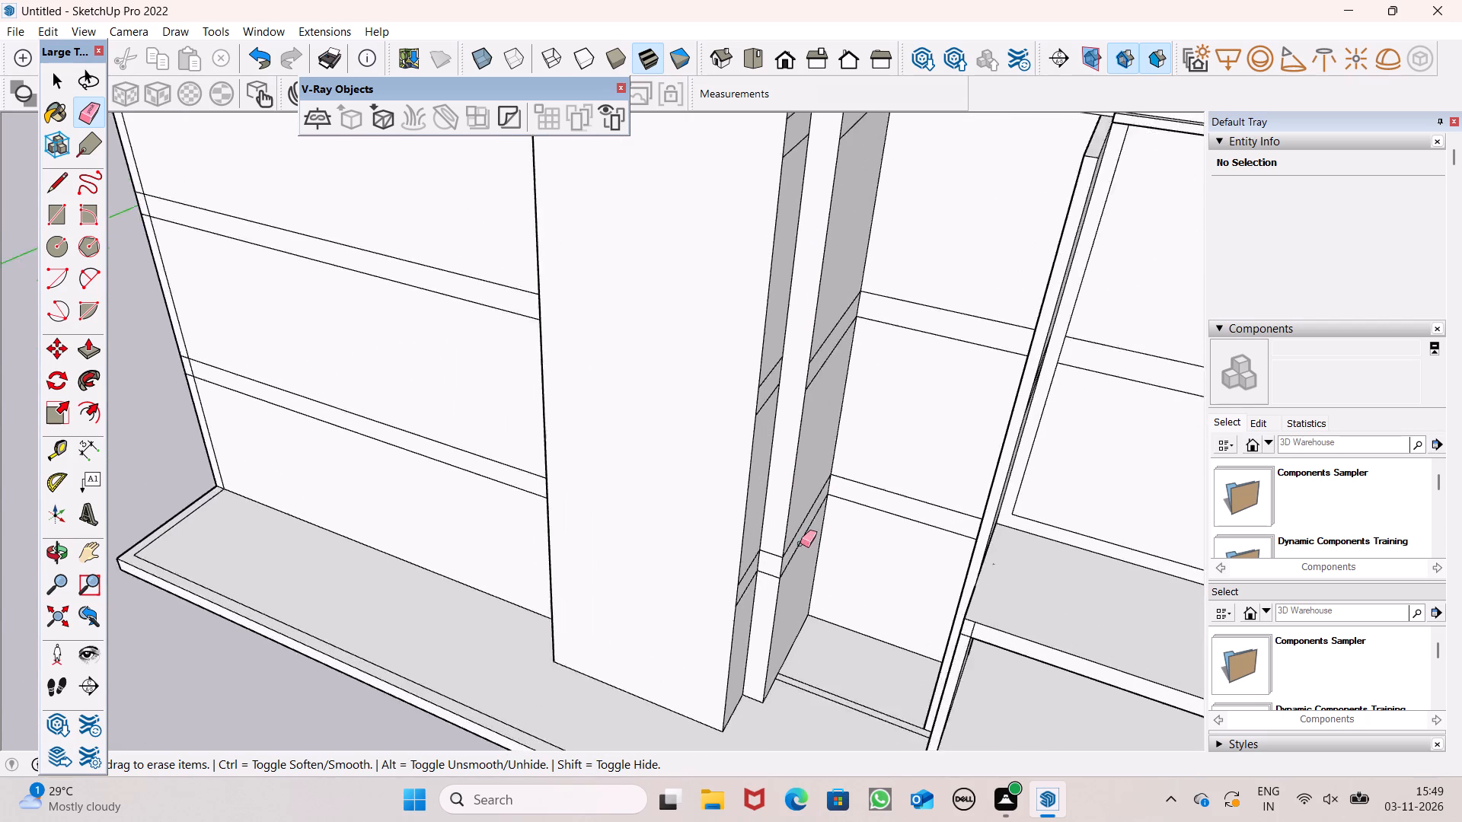
{"action": "scroll", "coordinate": [800, 543], "scroll_direction": "up", "scroll_amount": 5}
{"action": "left_click_drag", "start_coordinate": [762, 550], "coordinate": [762, 588]}
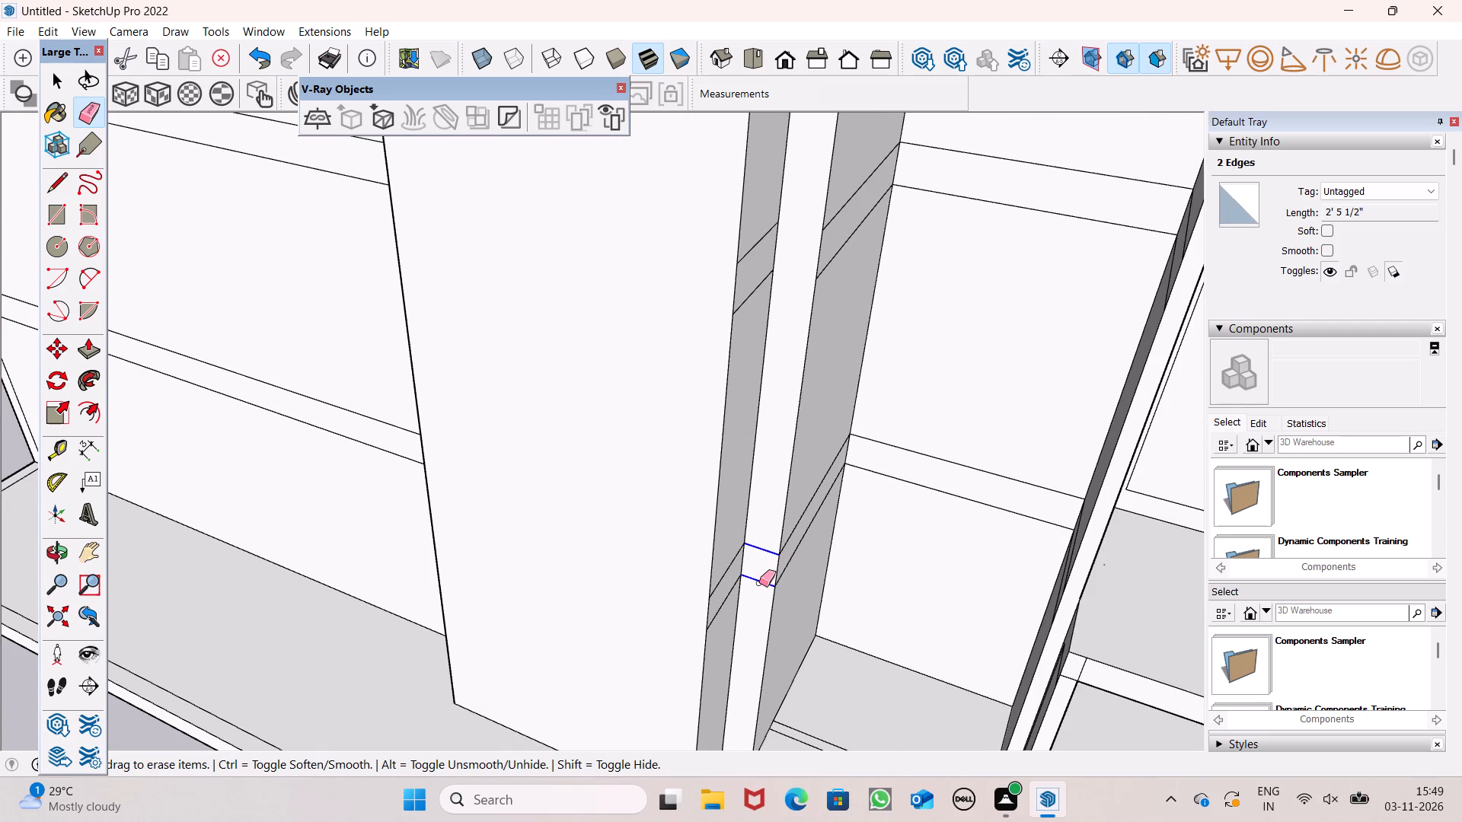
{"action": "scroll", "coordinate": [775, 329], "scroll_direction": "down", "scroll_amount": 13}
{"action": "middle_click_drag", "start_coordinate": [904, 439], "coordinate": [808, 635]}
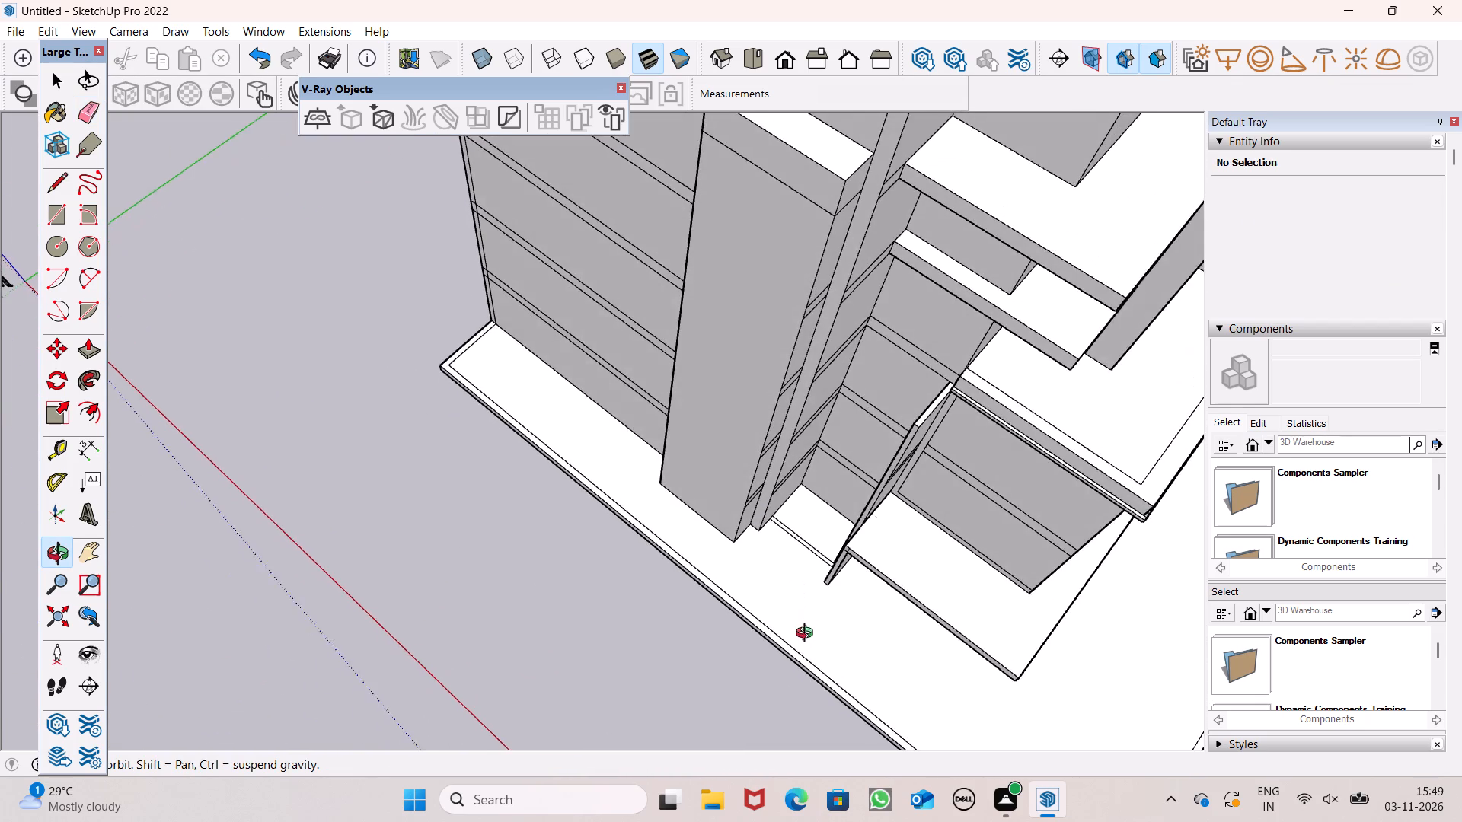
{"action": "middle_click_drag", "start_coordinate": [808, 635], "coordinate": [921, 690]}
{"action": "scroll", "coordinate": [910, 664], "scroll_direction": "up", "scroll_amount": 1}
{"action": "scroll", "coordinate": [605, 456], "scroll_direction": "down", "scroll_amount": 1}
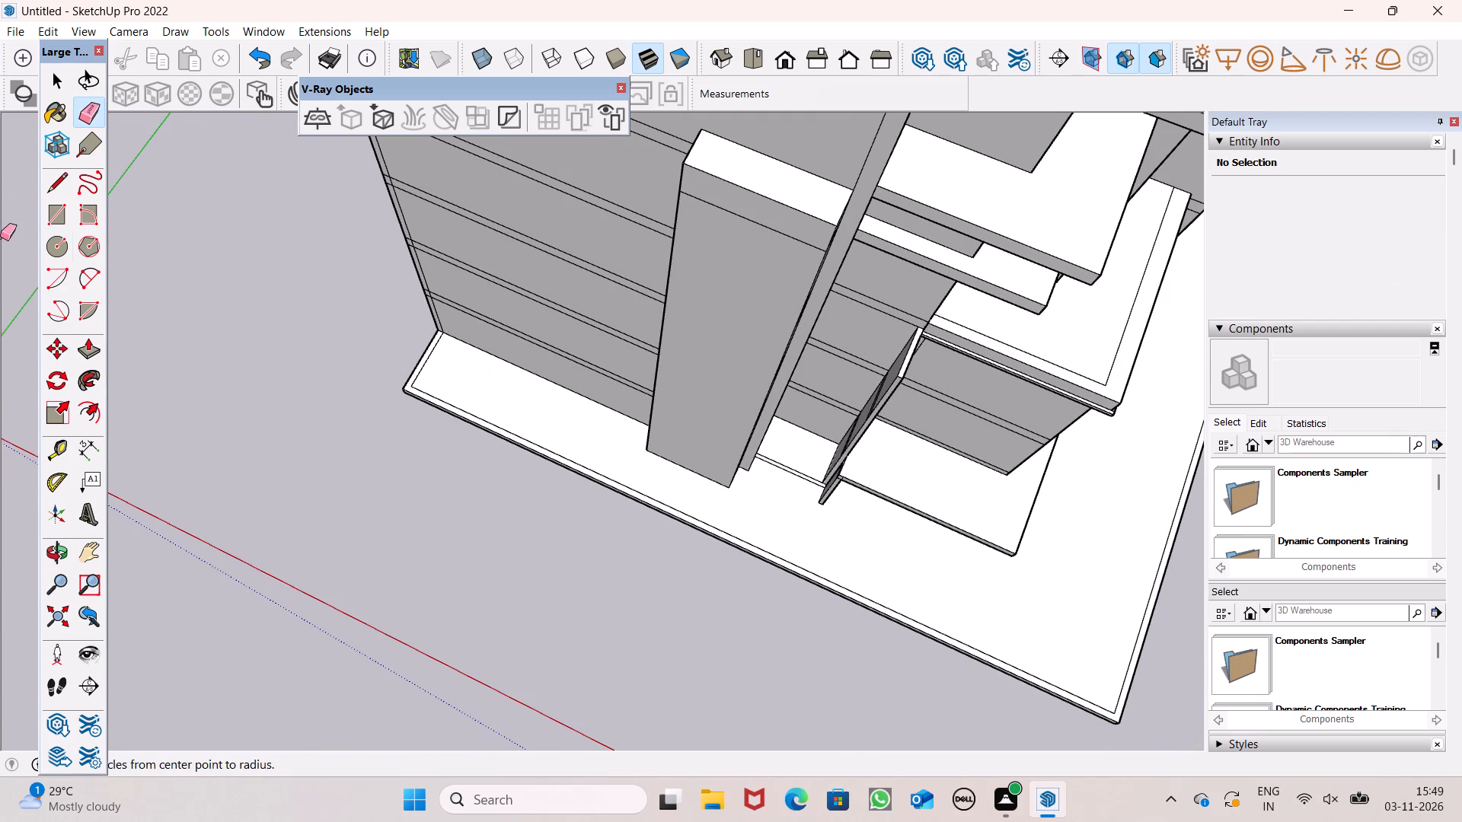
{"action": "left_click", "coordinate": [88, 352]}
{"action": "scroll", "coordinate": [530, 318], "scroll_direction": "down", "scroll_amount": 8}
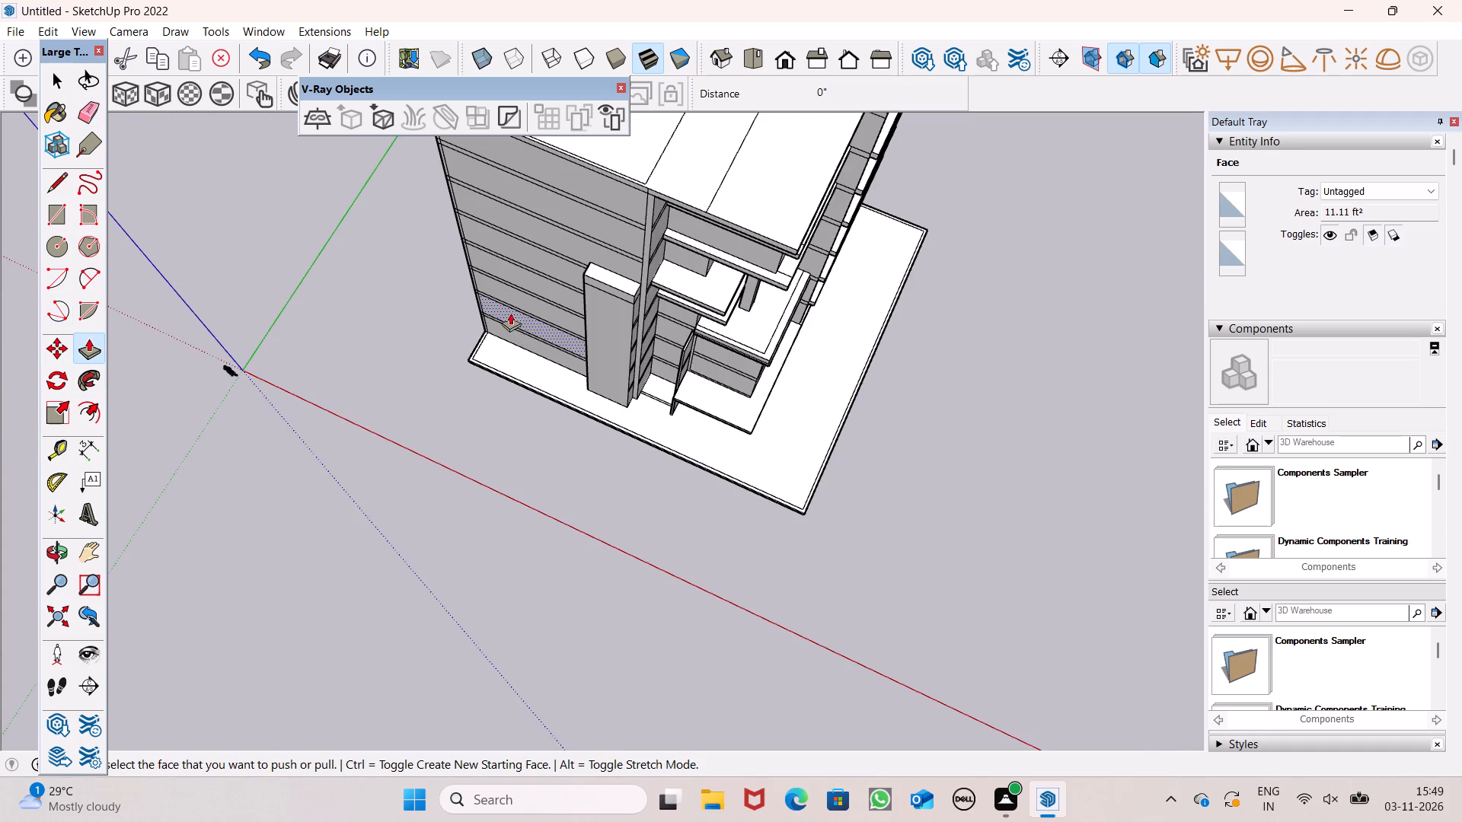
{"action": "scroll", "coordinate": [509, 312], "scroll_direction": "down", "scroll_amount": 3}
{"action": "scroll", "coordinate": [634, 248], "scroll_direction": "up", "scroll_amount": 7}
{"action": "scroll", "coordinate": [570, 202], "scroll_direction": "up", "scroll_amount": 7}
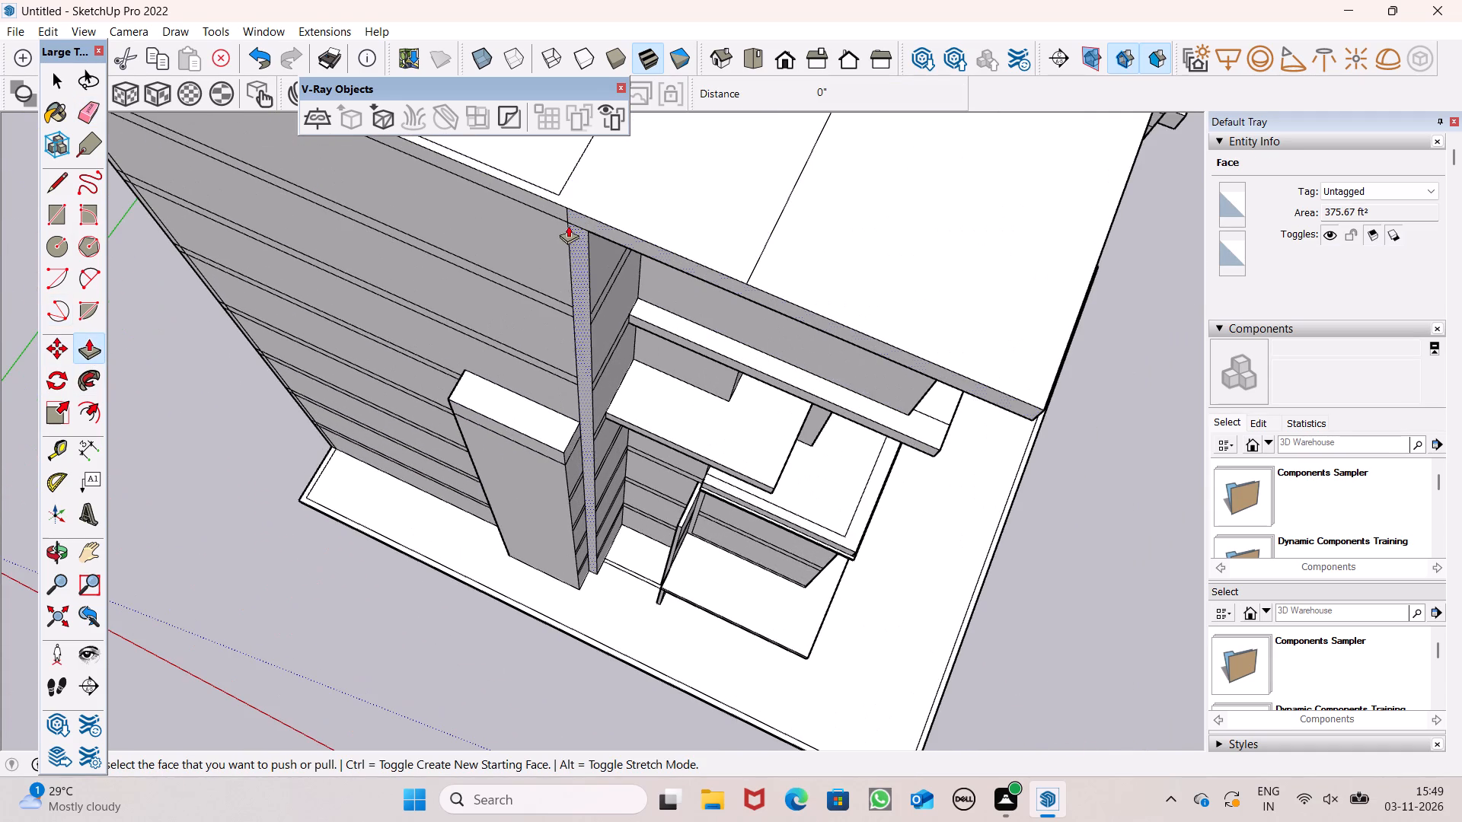
Erase the edge between the top of the corner strip's front face and the roof slab's fascia.
{"action": "left_click", "coordinate": [79, 118]}
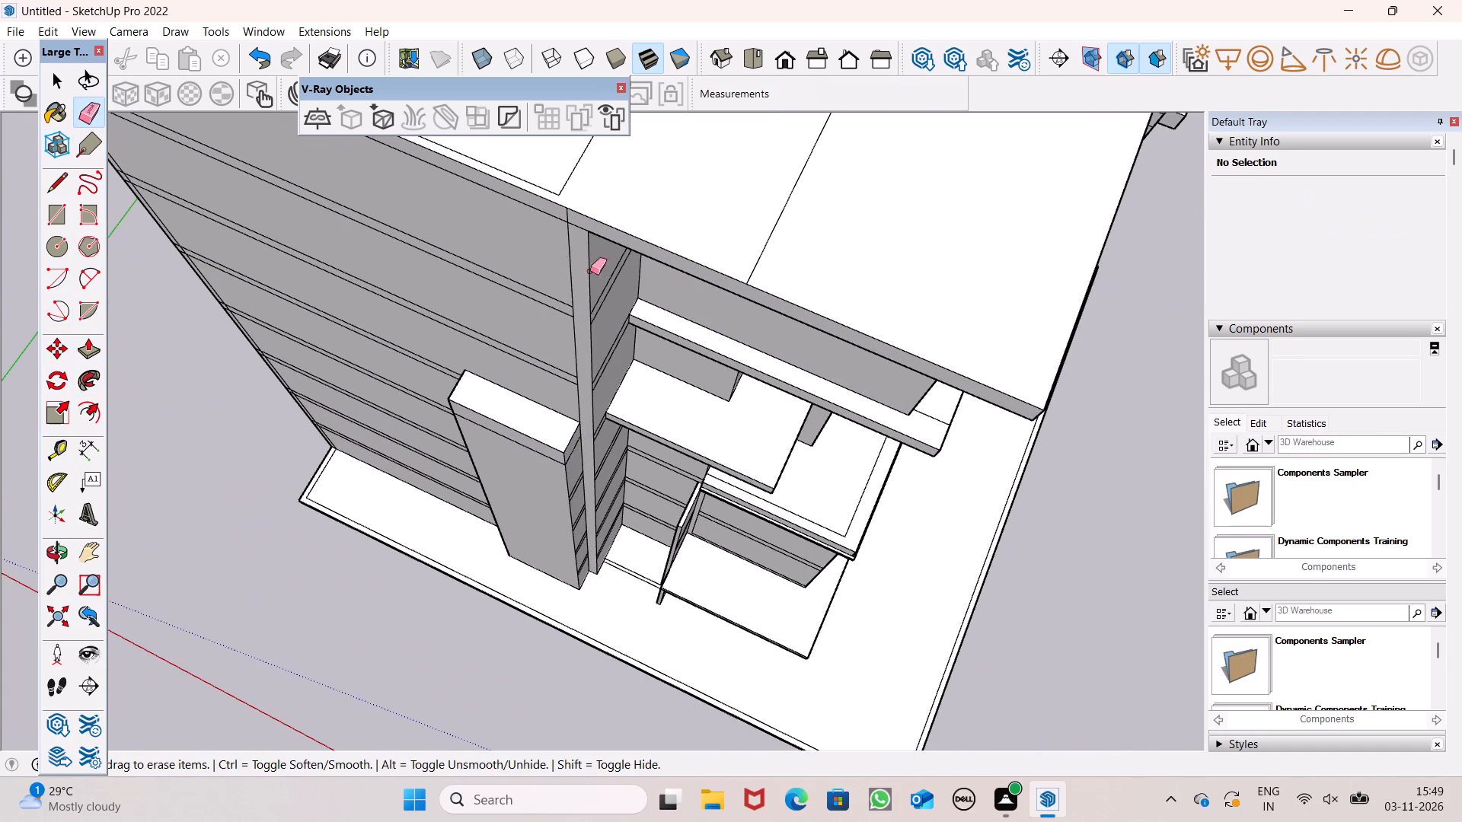
{"action": "scroll", "coordinate": [640, 286], "scroll_direction": "up", "scroll_amount": 5}
{"action": "left_click_drag", "start_coordinate": [522, 183], "coordinate": [520, 193]}
{"action": "left_click", "coordinate": [511, 173]}
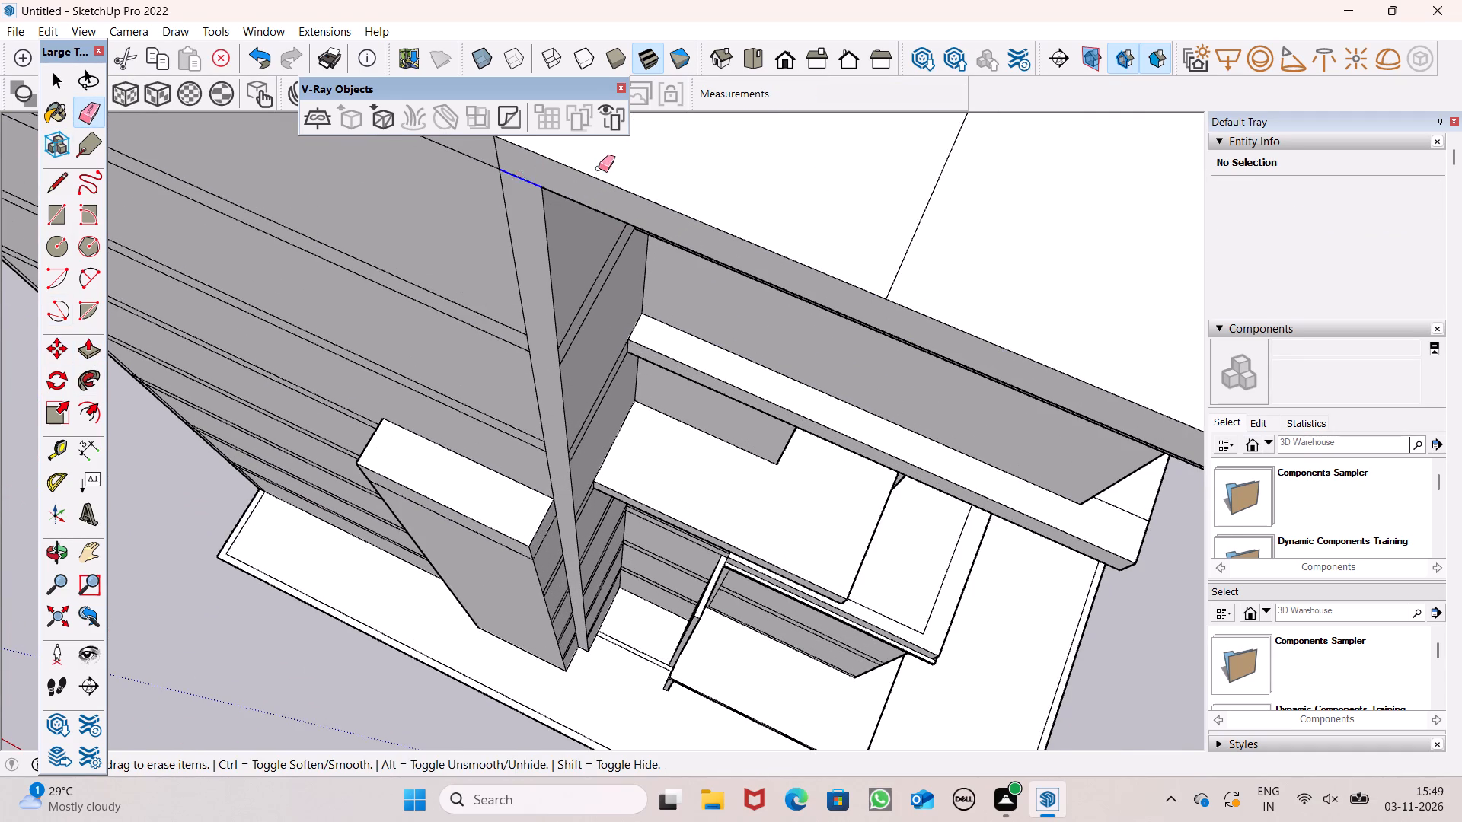
Pull the joined front face of the corner strip and roof fascia outward by 11 3/8".
{"action": "scroll", "coordinate": [608, 170], "scroll_direction": "down", "scroll_amount": 3}
{"action": "scroll", "coordinate": [610, 174], "scroll_direction": "up", "scroll_amount": 1}
{"action": "scroll", "coordinate": [610, 174], "scroll_direction": "down", "scroll_amount": 1}
{"action": "left_click", "coordinate": [89, 355]}
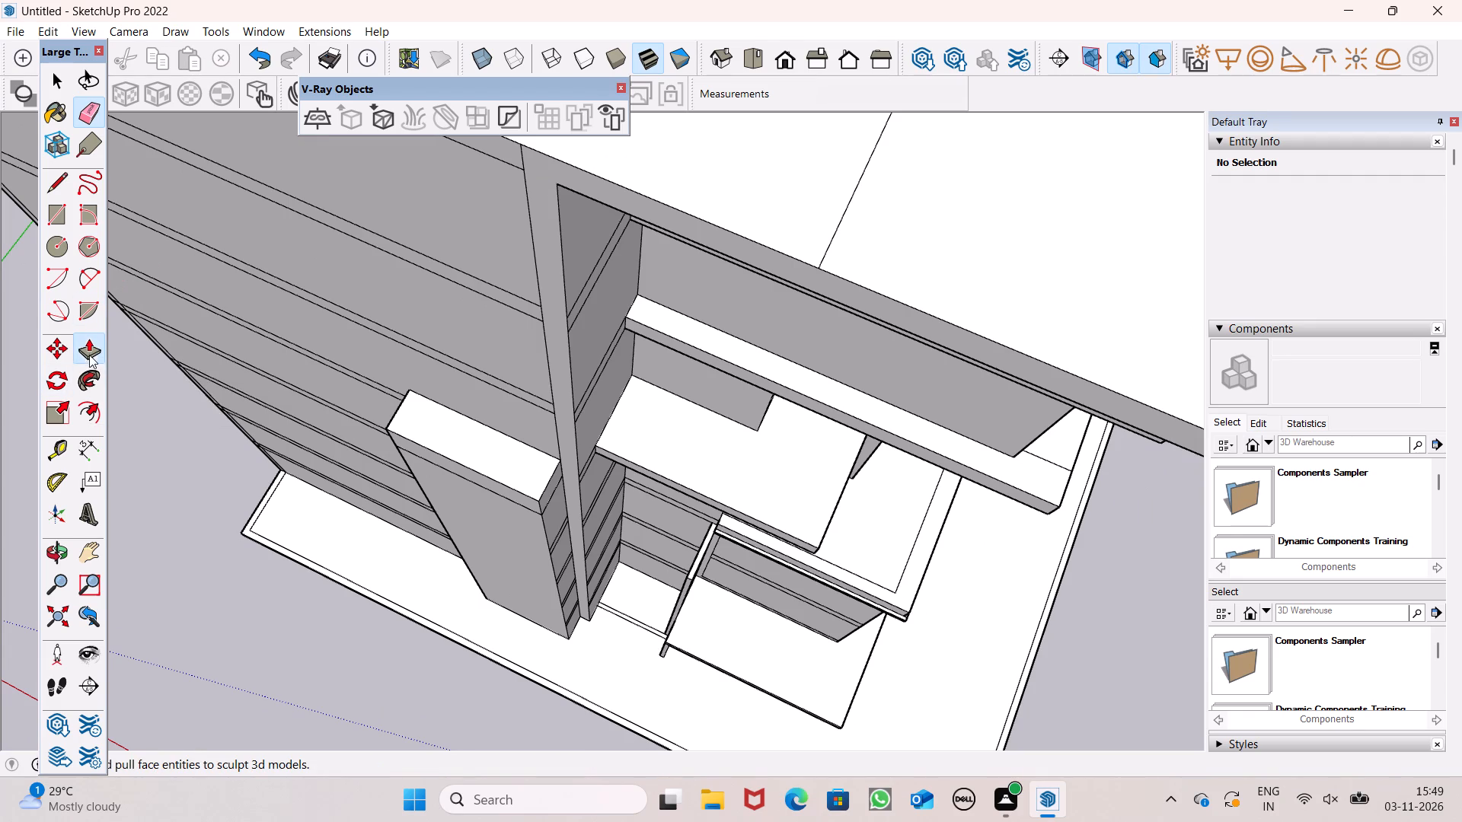
{"action": "scroll", "coordinate": [594, 191], "scroll_direction": "down", "scroll_amount": 4}
{"action": "middle_click_drag", "start_coordinate": [628, 209], "coordinate": [699, 282]}
{"action": "scroll", "coordinate": [520, 245], "scroll_direction": "up", "scroll_amount": 3}
{"action": "middle_click_drag", "start_coordinate": [615, 294], "coordinate": [625, 233]}
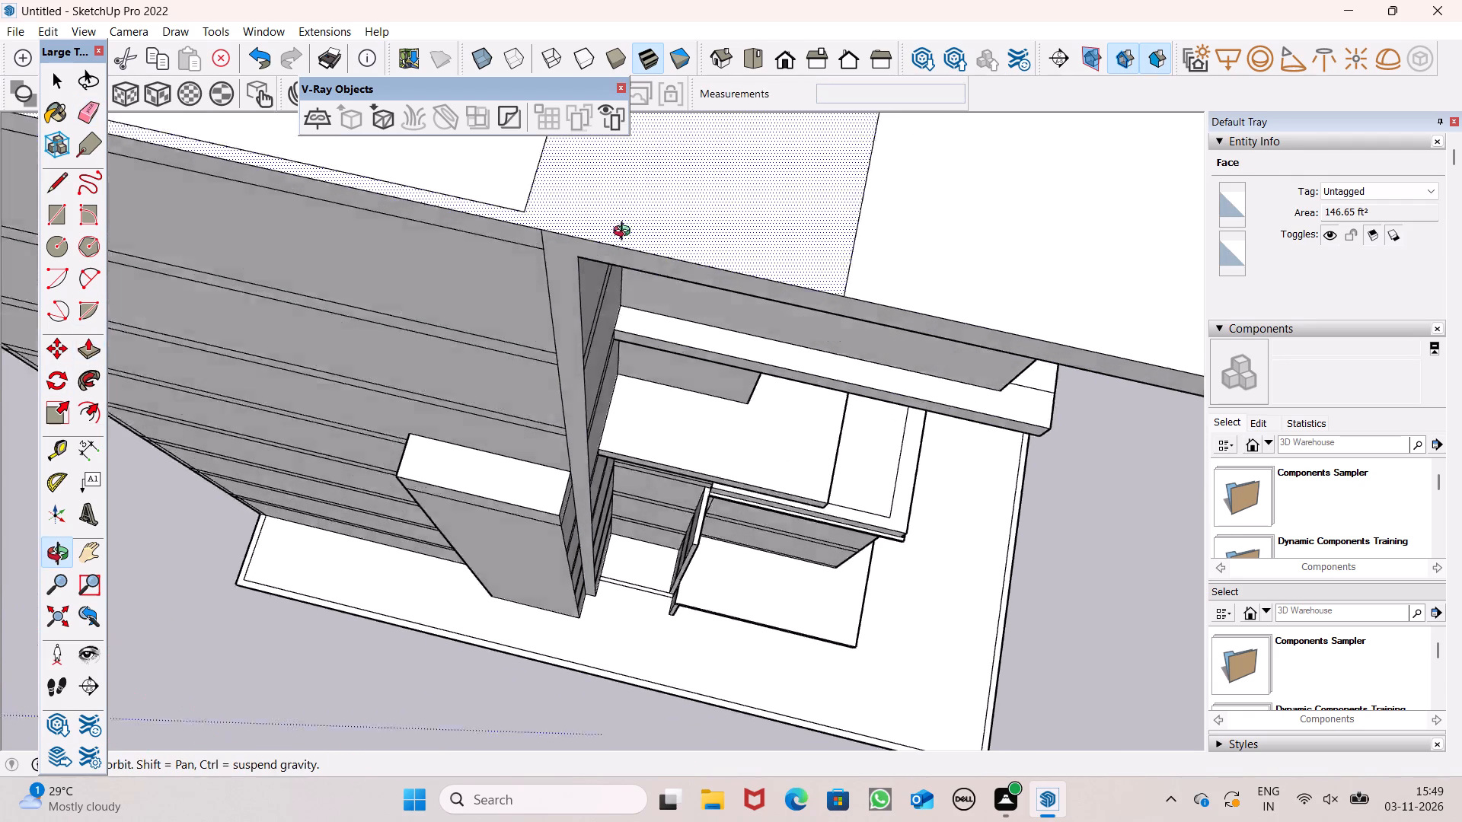
{"action": "middle_click_drag", "start_coordinate": [625, 233], "coordinate": [630, 198]}
{"action": "left_click_drag", "start_coordinate": [576, 205], "coordinate": [569, 227]}
{"action": "scroll", "coordinate": [549, 182], "scroll_direction": "down", "scroll_amount": 6}
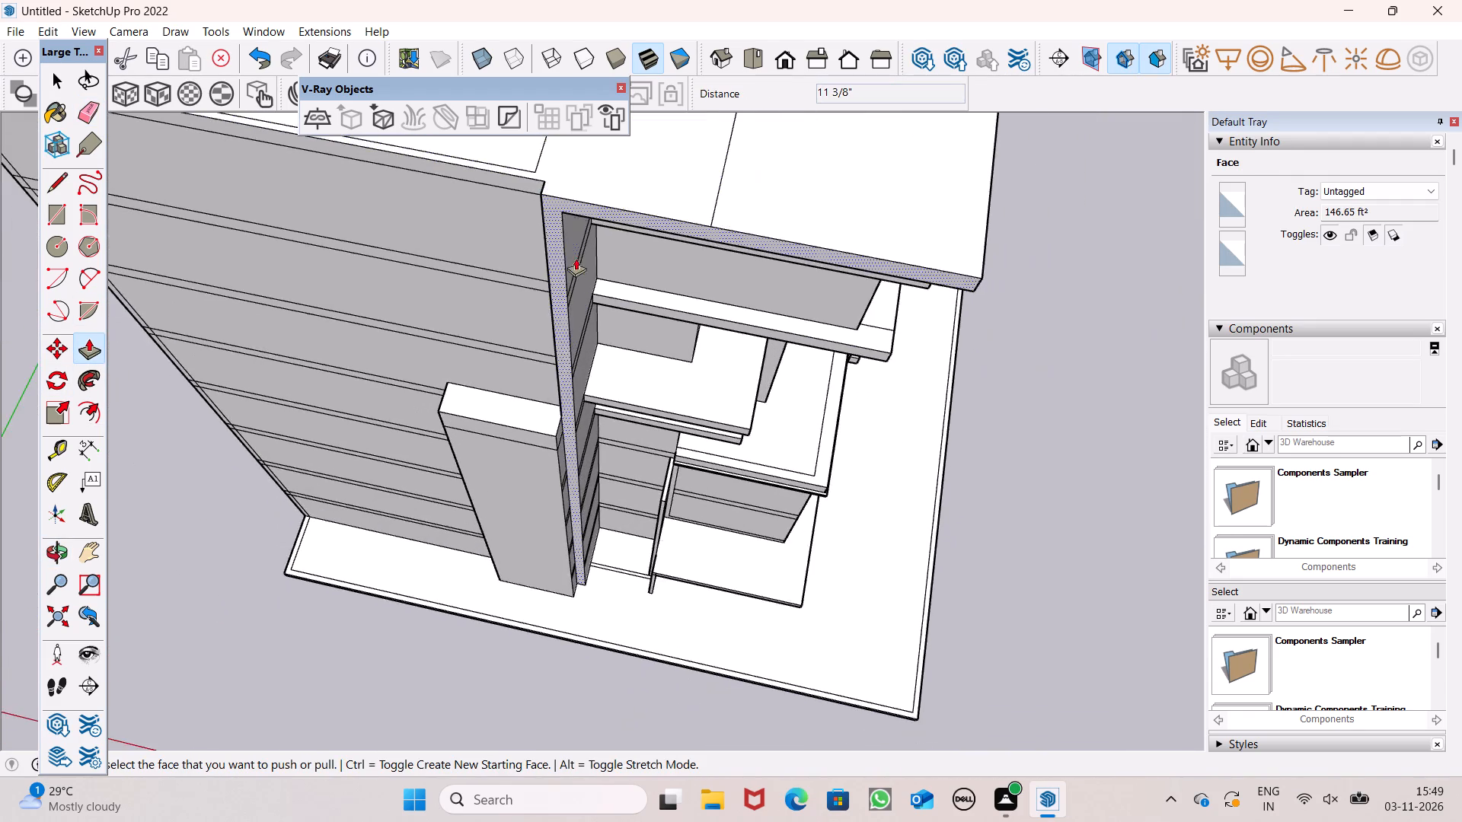
Examine the corner strip, tall panel and projecting slabs from several angles and distances.
{"action": "middle_click_drag", "start_coordinate": [579, 277], "coordinate": [434, 97]}
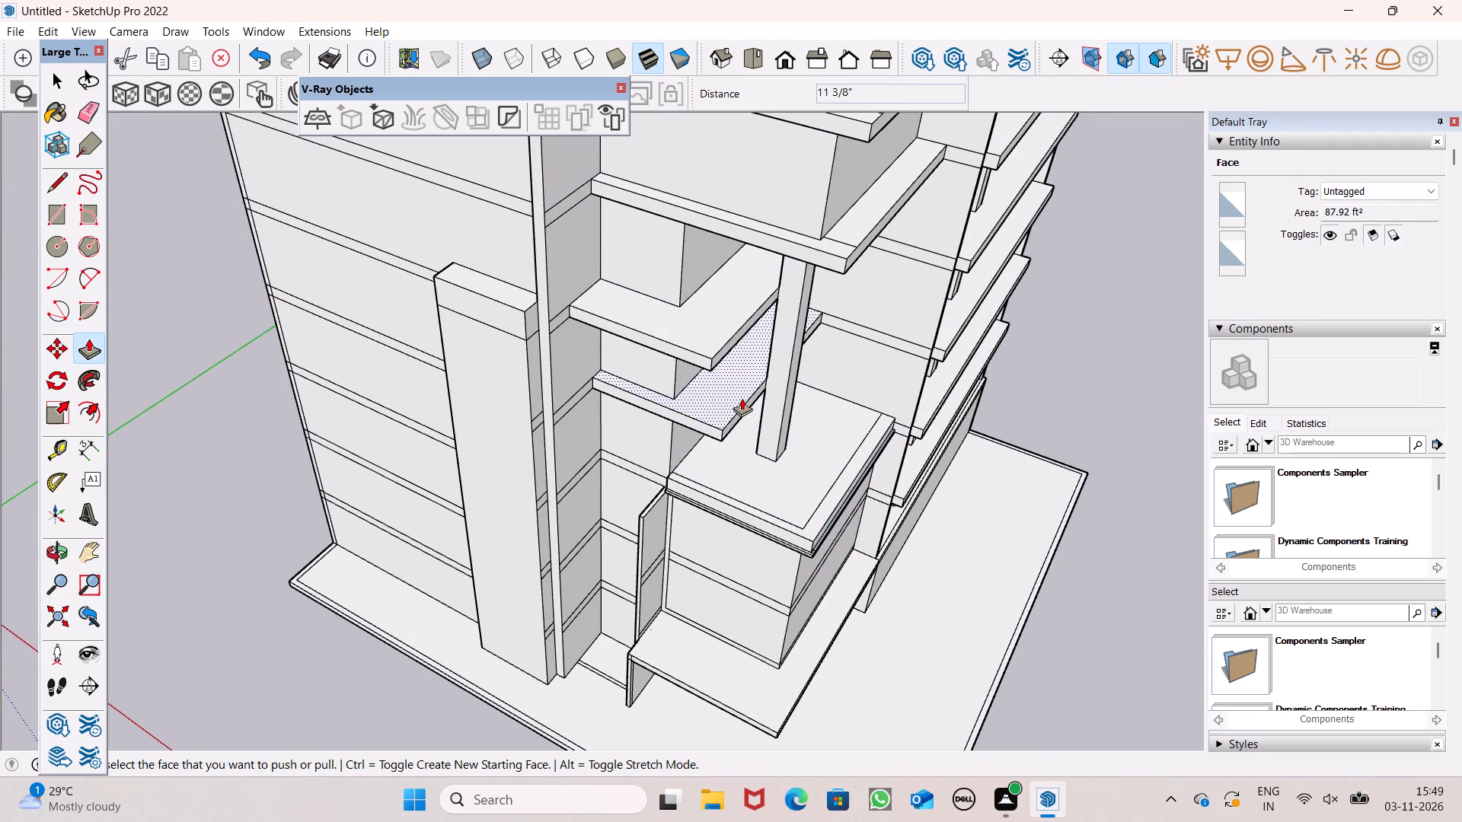
{"action": "left_click", "coordinate": [93, 95]}
{"action": "scroll", "coordinate": [545, 254], "scroll_direction": "down", "scroll_amount": 4}
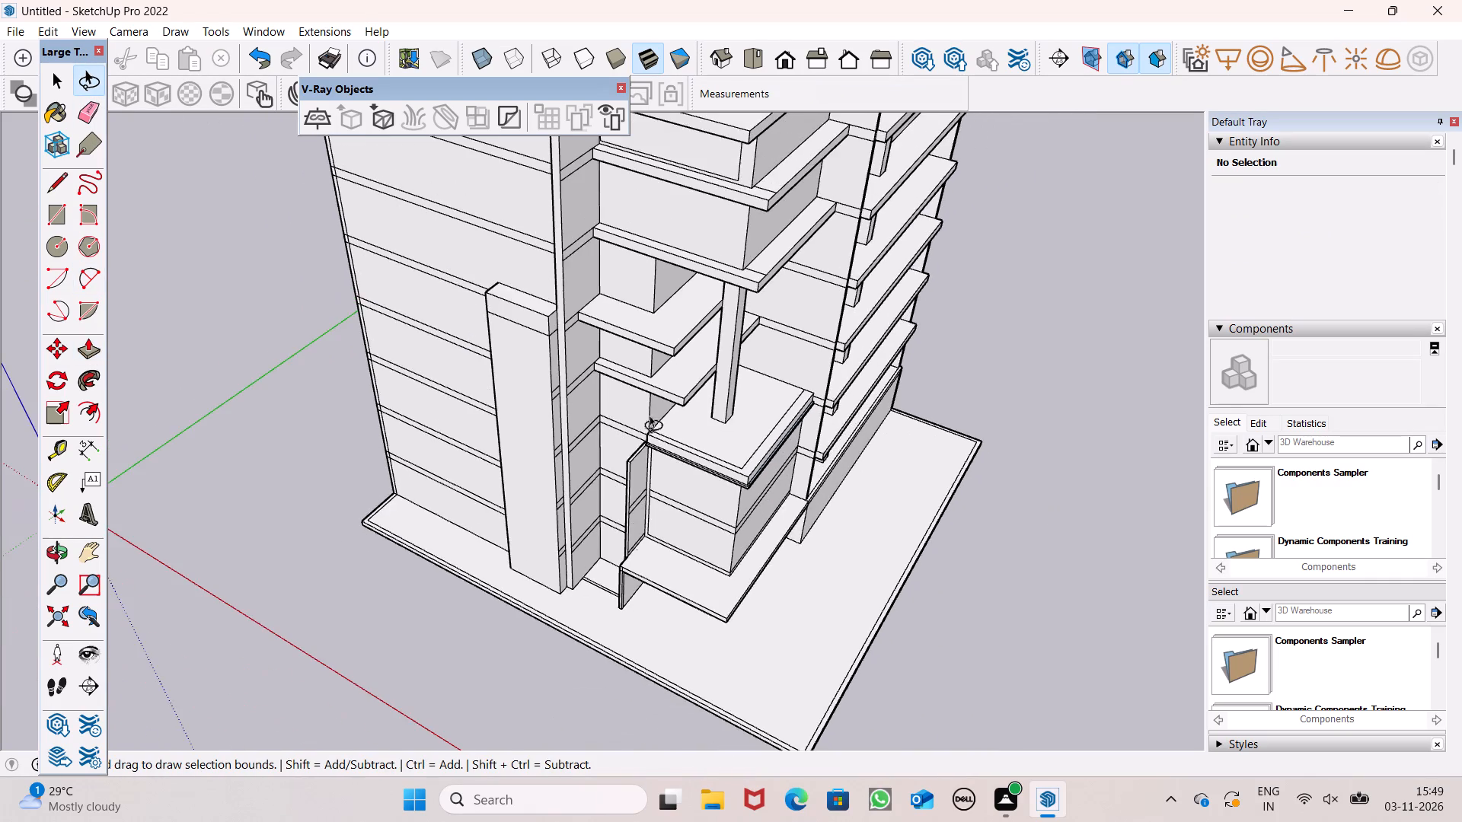
{"action": "middle_click_drag", "start_coordinate": [685, 416], "coordinate": [532, 338]}
{"action": "scroll", "coordinate": [587, 381], "scroll_direction": "down", "scroll_amount": 3}
{"action": "middle_click_drag", "start_coordinate": [595, 372], "coordinate": [707, 385]}
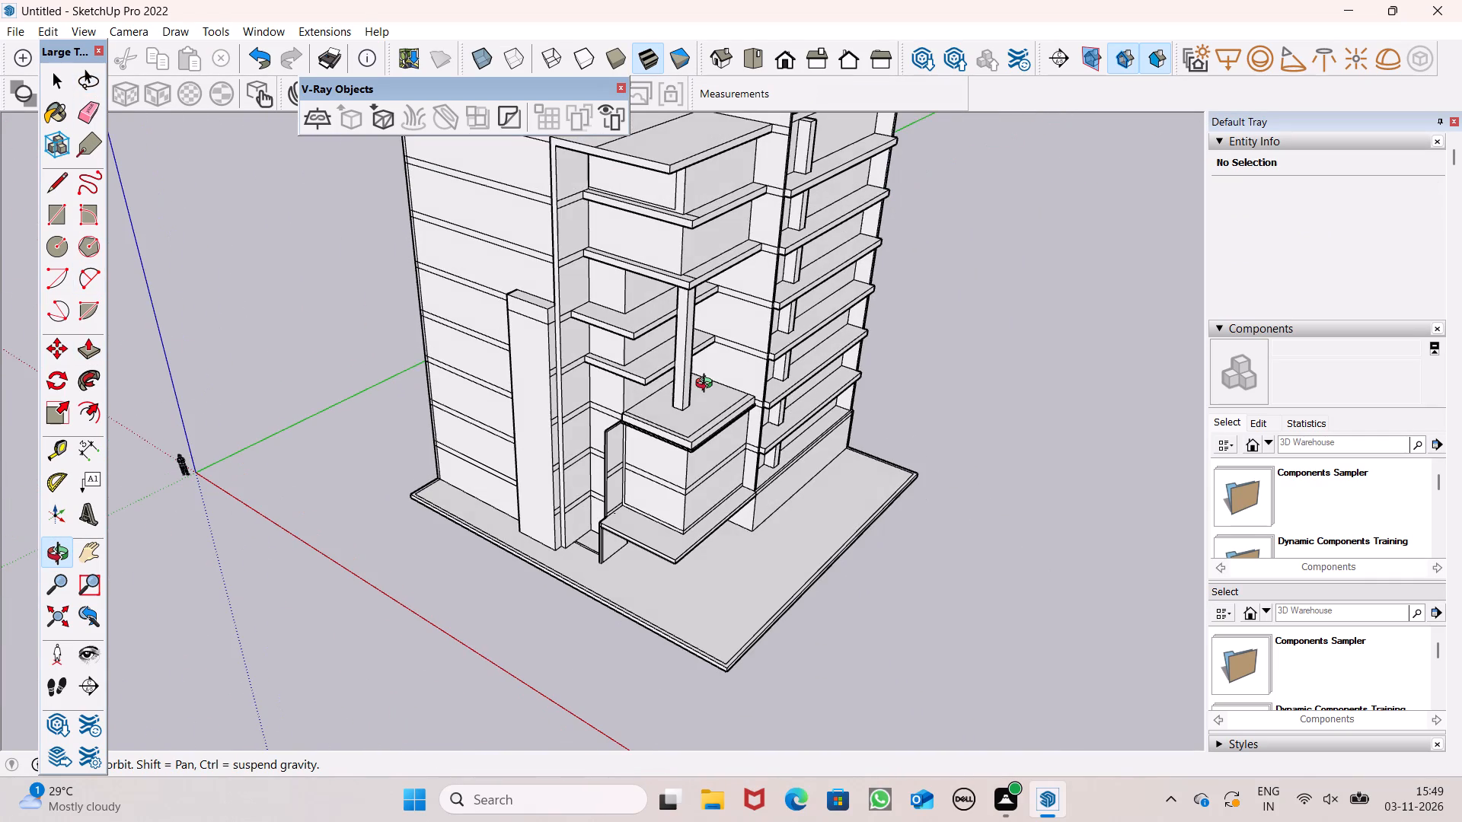
{"action": "middle_click_drag", "start_coordinate": [707, 385], "coordinate": [643, 429]}
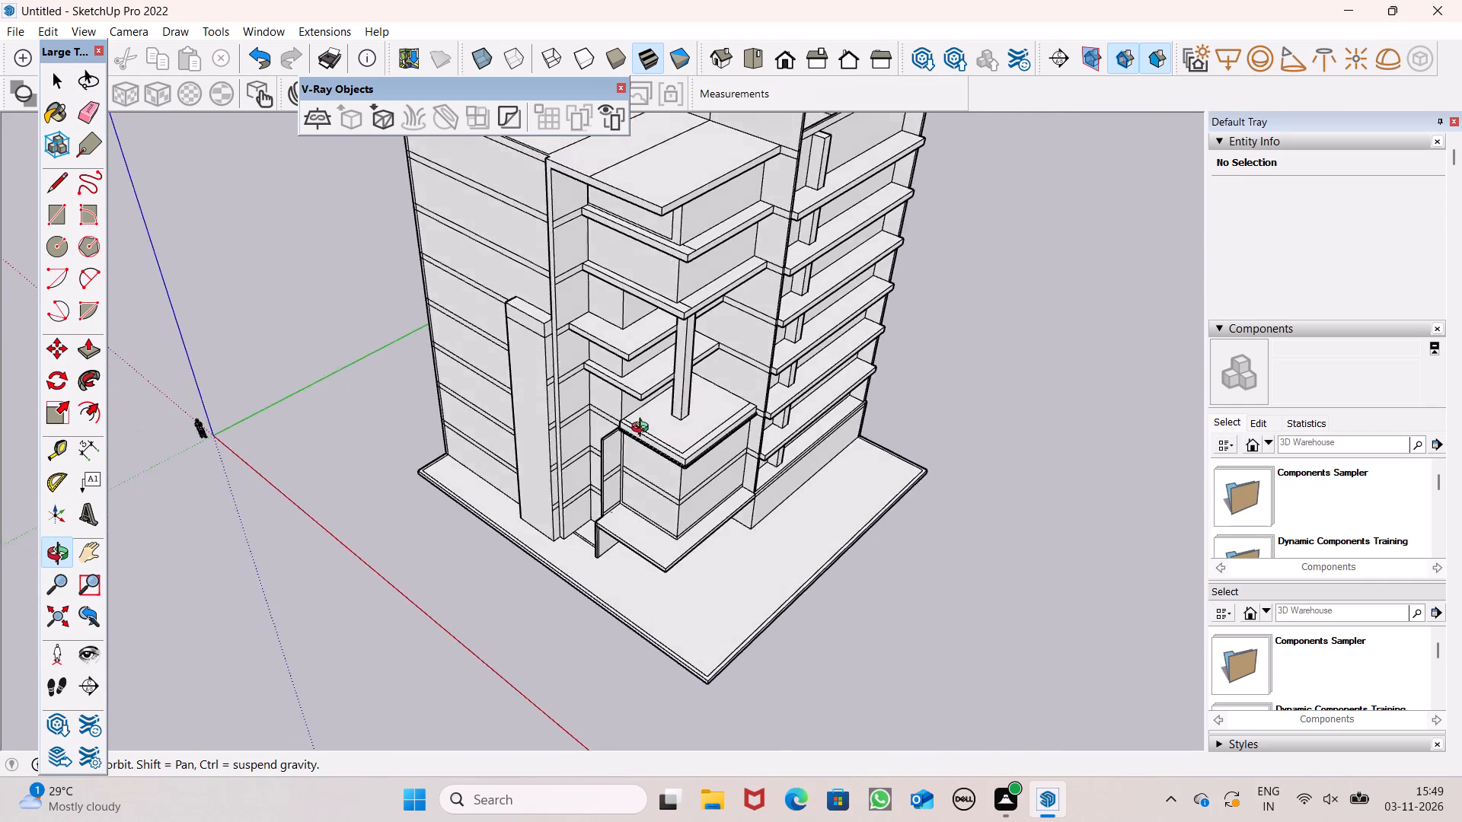
{"action": "middle_click_drag", "start_coordinate": [643, 429], "coordinate": [704, 416]}
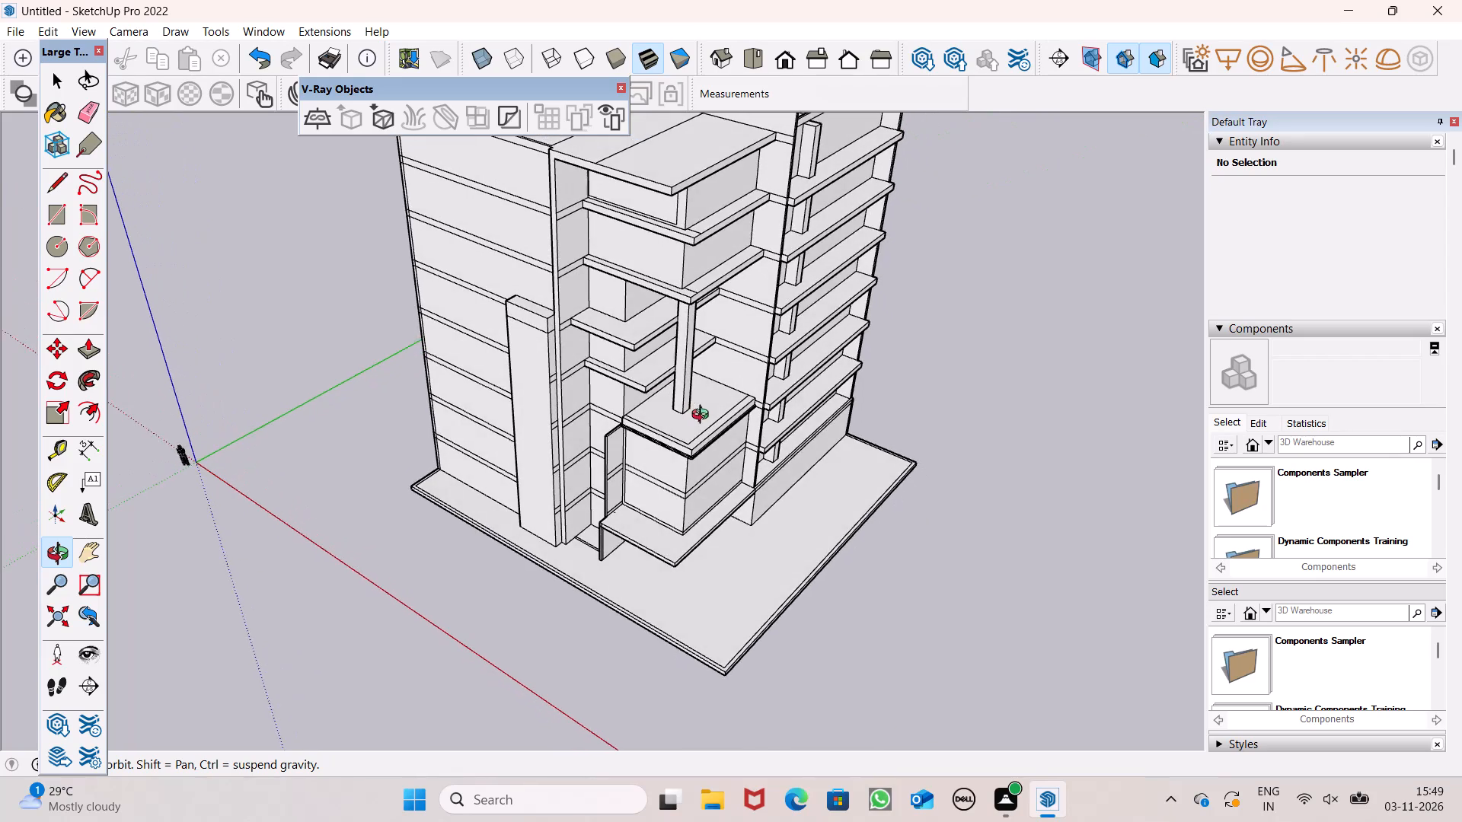
{"action": "middle_click_drag", "start_coordinate": [704, 416], "coordinate": [721, 485]}
{"action": "scroll", "coordinate": [586, 362], "scroll_direction": "up", "scroll_amount": 5}
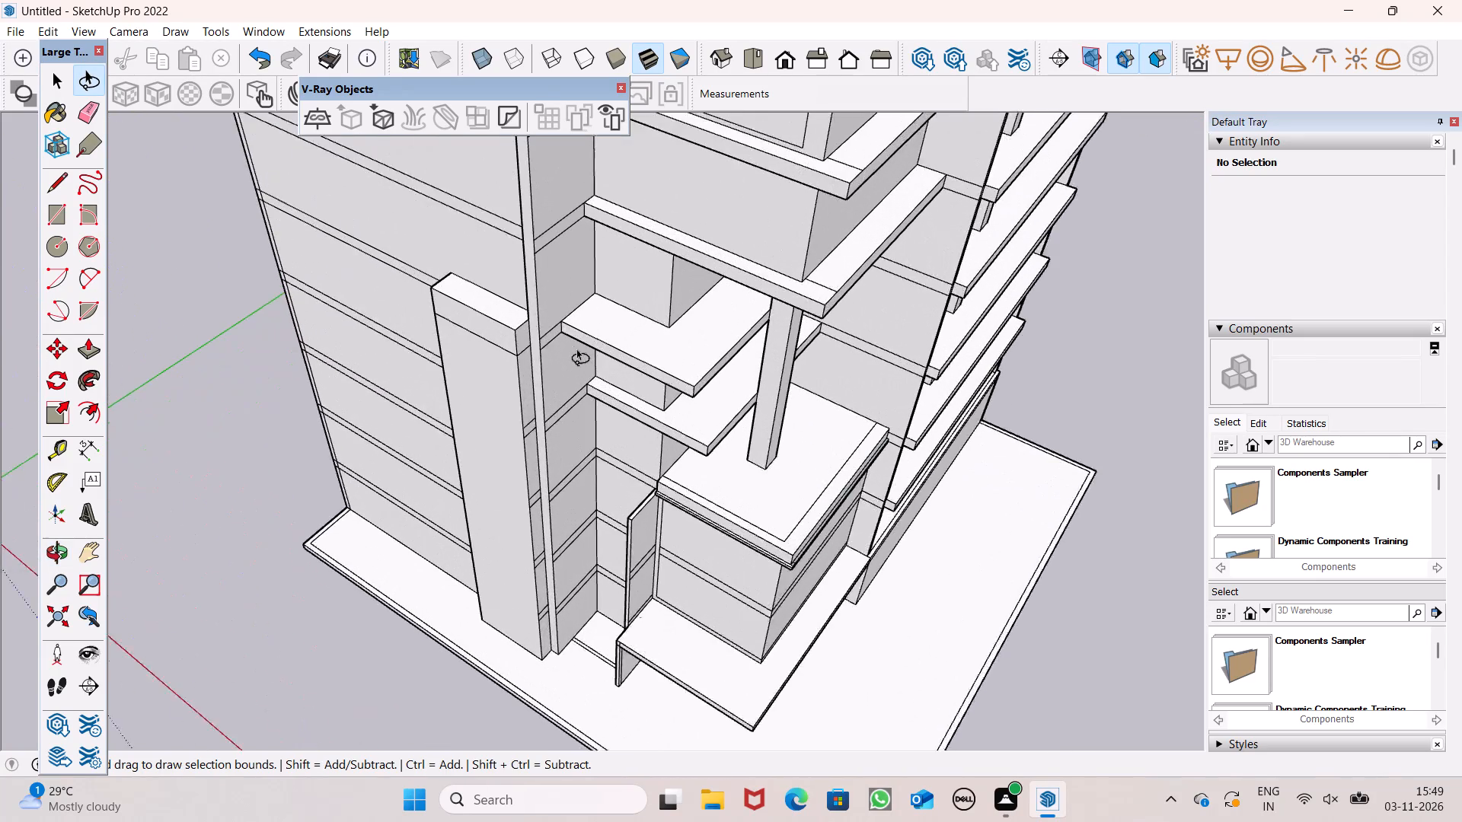
{"action": "scroll", "coordinate": [576, 349], "scroll_direction": "up", "scroll_amount": 3}
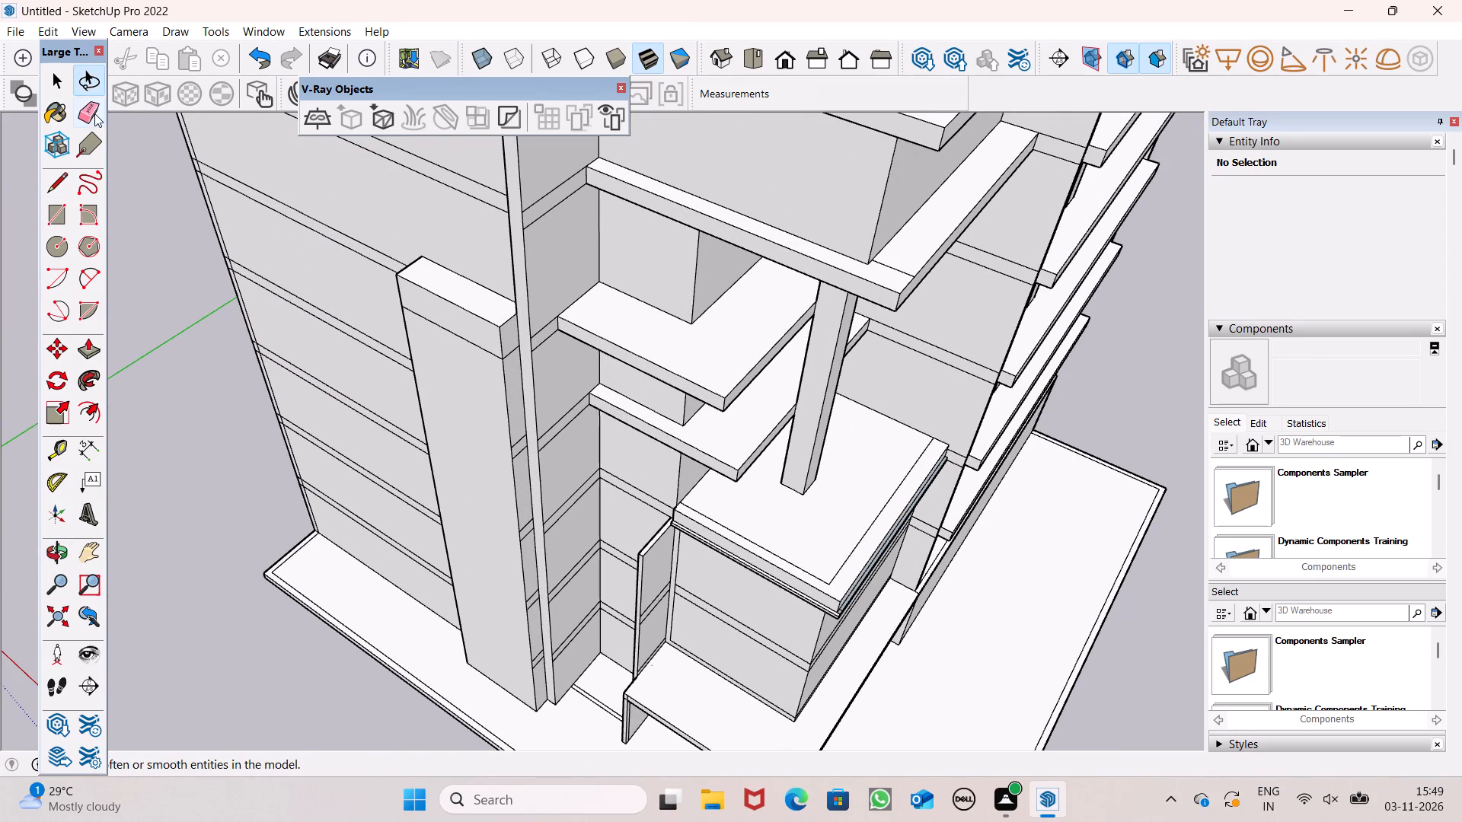
Erase the floor-band edges crossing the corner strip's inner side face at the column-top slab level and one level above.
{"action": "left_click", "coordinate": [94, 113]}
{"action": "scroll", "coordinate": [786, 262], "scroll_direction": "down", "scroll_amount": 2}
{"action": "middle_click_drag", "start_coordinate": [799, 375], "coordinate": [717, 267]}
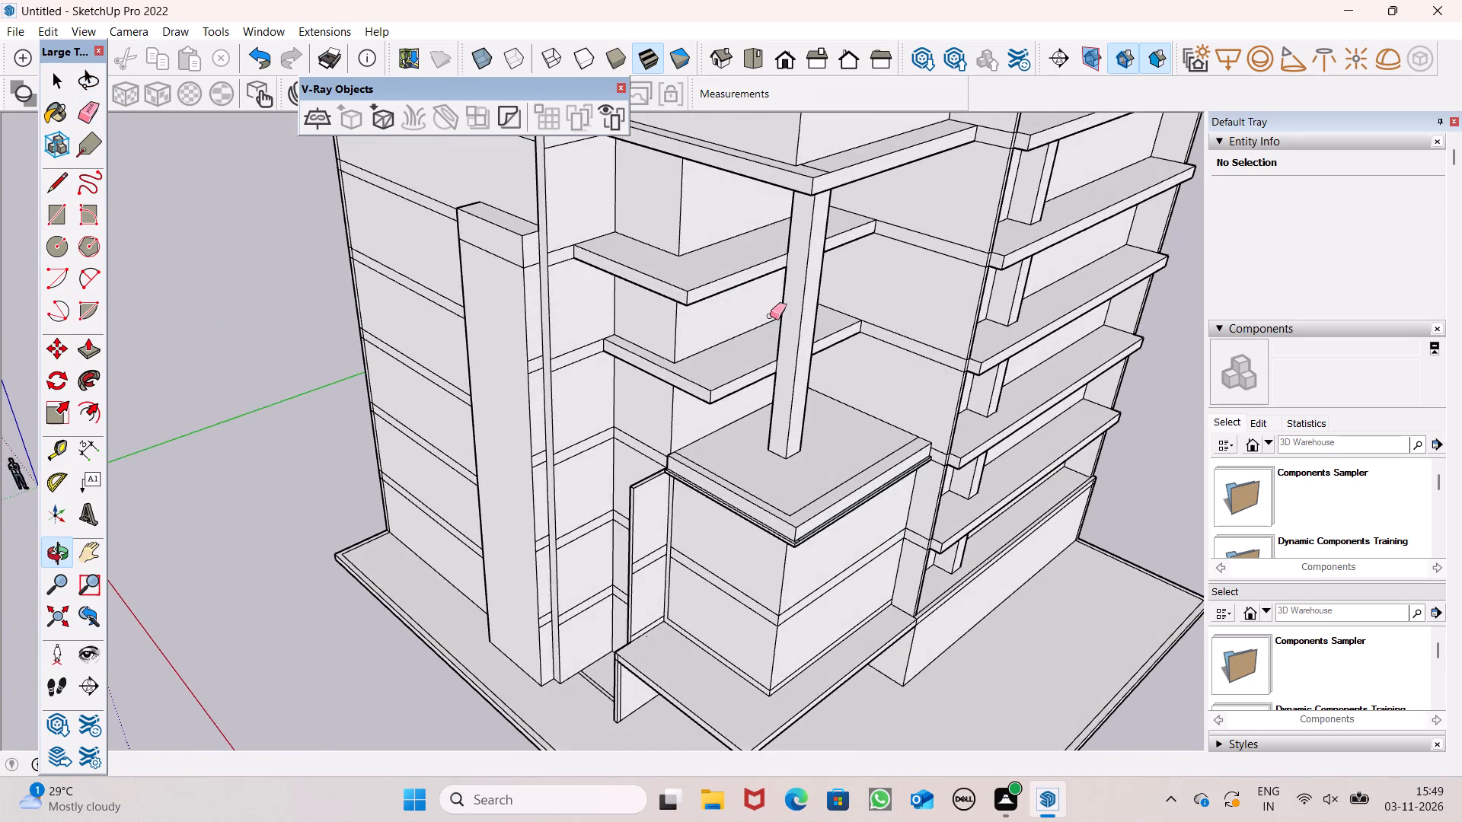
{"action": "scroll", "coordinate": [832, 365], "scroll_direction": "down", "scroll_amount": 5}
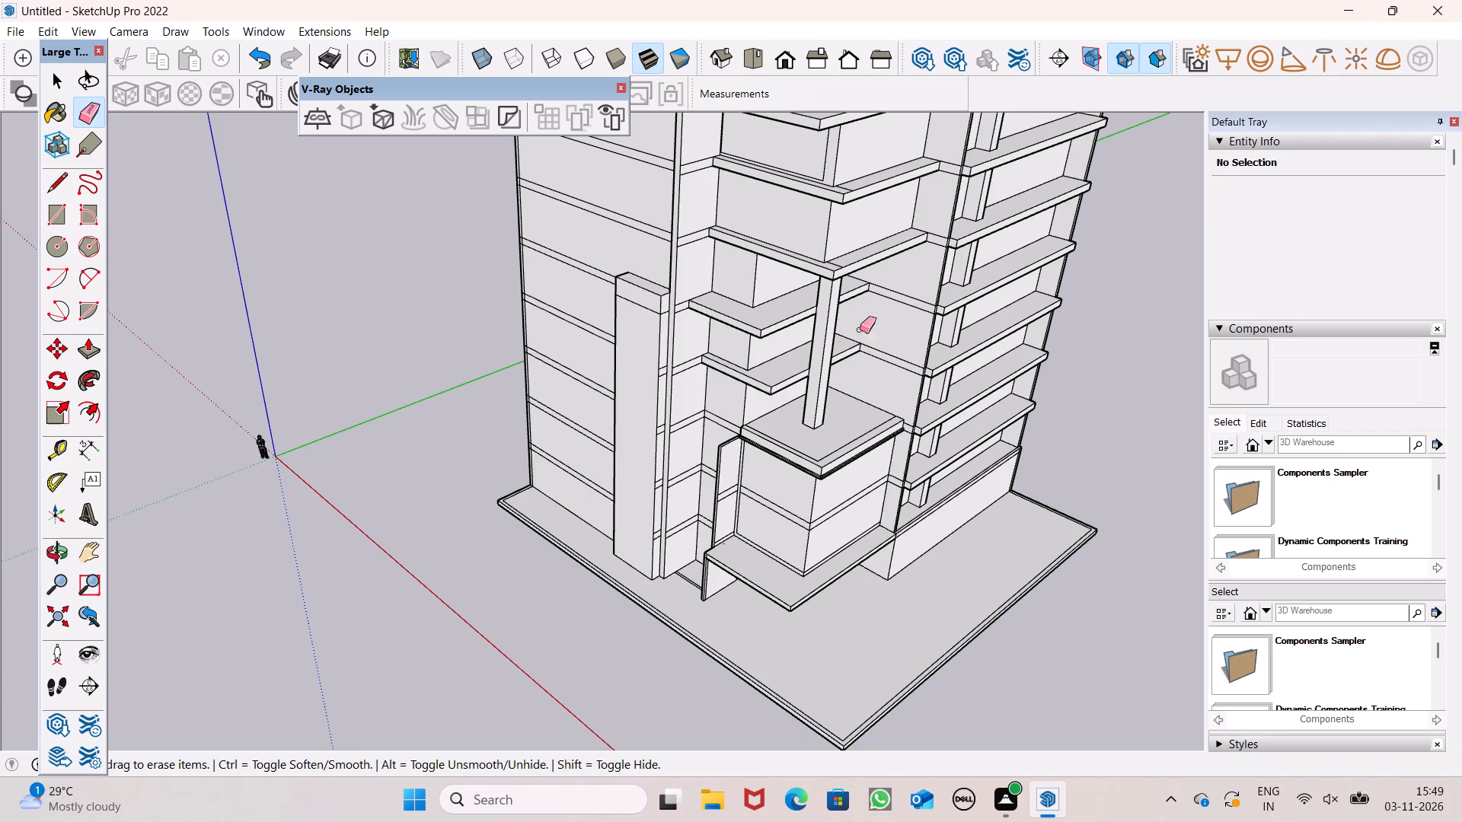
{"action": "scroll", "coordinate": [816, 355], "scroll_direction": "down", "scroll_amount": 5}
{"action": "middle_click_drag", "start_coordinate": [790, 347], "coordinate": [709, 274]}
{"action": "scroll", "coordinate": [726, 302], "scroll_direction": "up", "scroll_amount": 1}
{"action": "scroll", "coordinate": [726, 214], "scroll_direction": "up", "scroll_amount": 7}
{"action": "left_click_drag", "start_coordinate": [744, 232], "coordinate": [746, 255]}
{"action": "scroll", "coordinate": [740, 228], "scroll_direction": "down", "scroll_amount": 2}
{"action": "scroll", "coordinate": [730, 337], "scroll_direction": "up", "scroll_amount": 5}
{"action": "left_click_drag", "start_coordinate": [737, 312], "coordinate": [737, 331]}
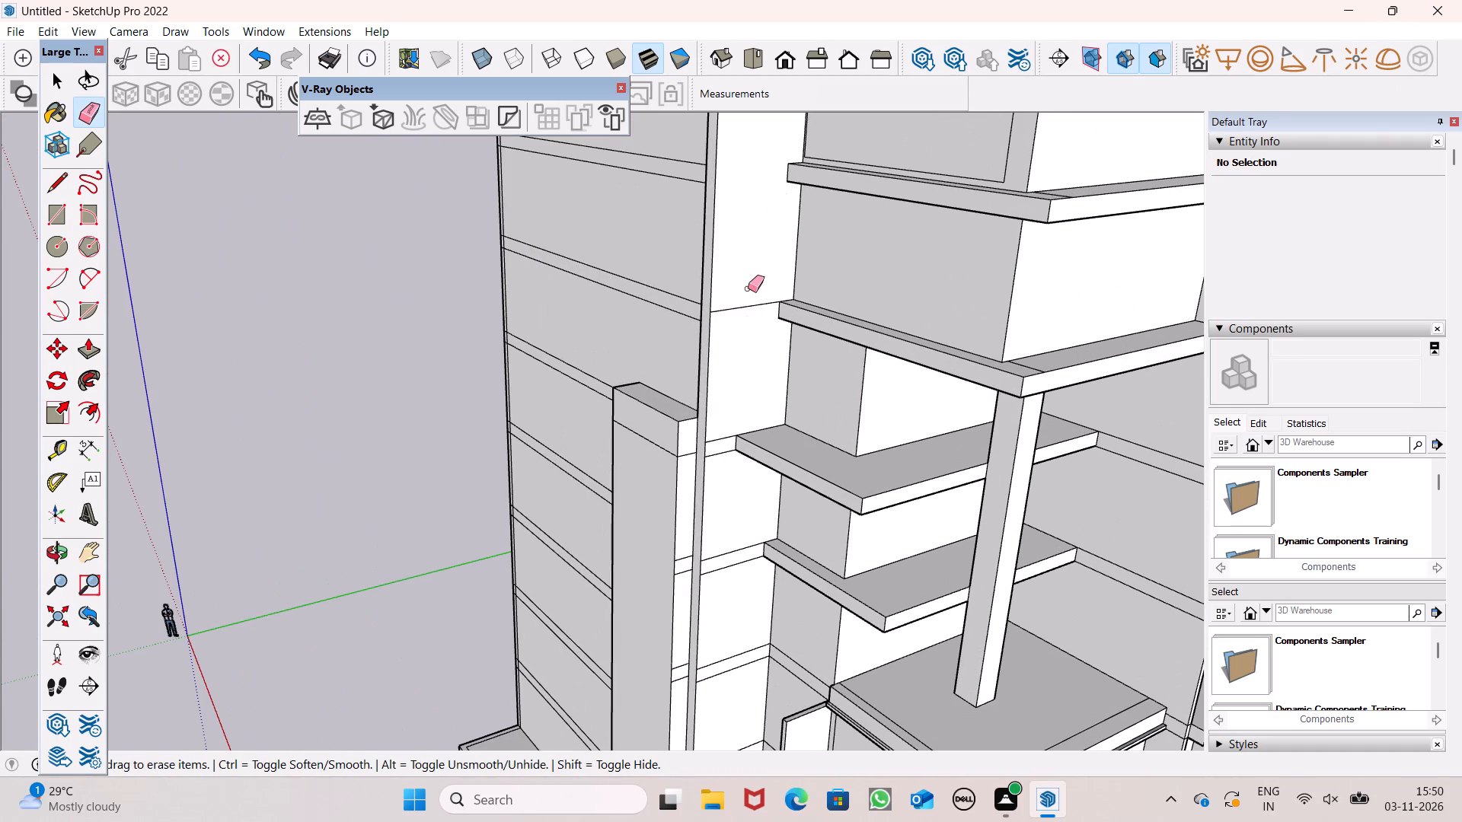
{"action": "left_click_drag", "start_coordinate": [748, 299], "coordinate": [748, 307]}
Erase the floor-band edges on the corner strip's inner side face at the two projecting slab levels below the column top.
{"action": "scroll", "coordinate": [749, 230], "scroll_direction": "down", "scroll_amount": 1}
{"action": "scroll", "coordinate": [769, 403], "scroll_direction": "up", "scroll_amount": 4}
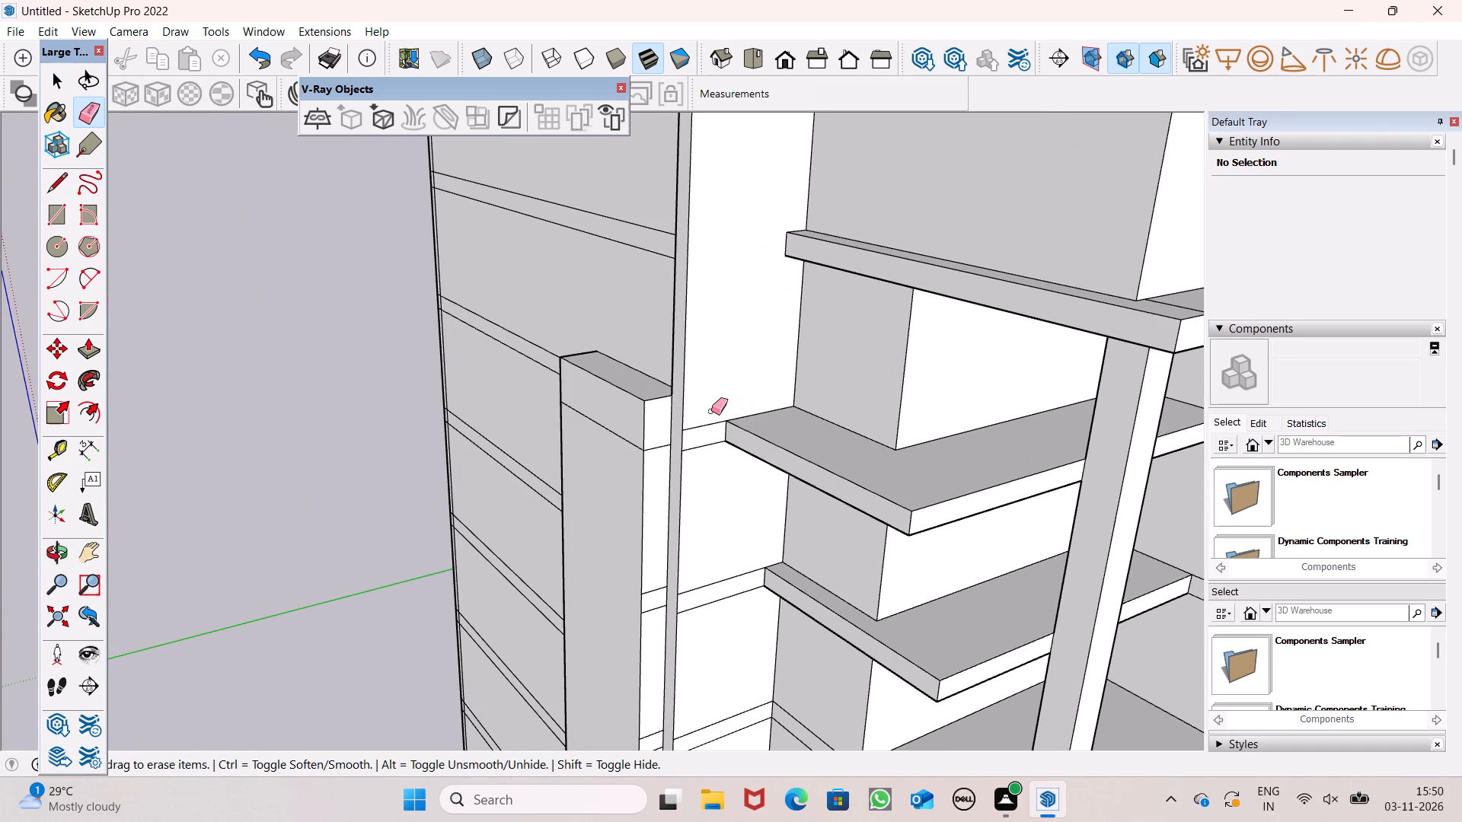
{"action": "left_click_drag", "start_coordinate": [705, 419], "coordinate": [705, 444]}
{"action": "scroll", "coordinate": [710, 259], "scroll_direction": "down", "scroll_amount": 6}
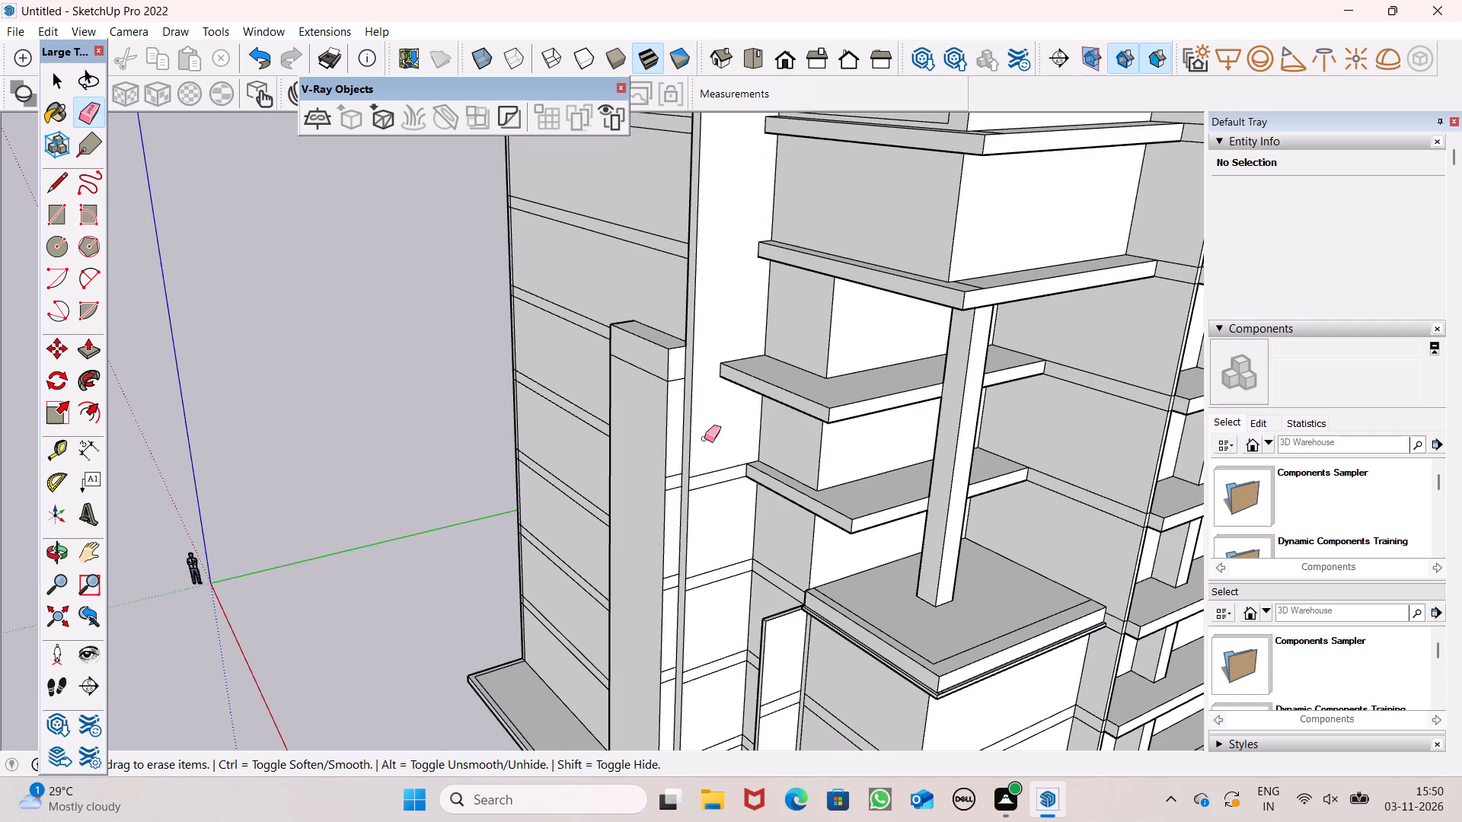
{"action": "scroll", "coordinate": [710, 483], "scroll_direction": "up", "scroll_amount": 4}
{"action": "left_click_drag", "start_coordinate": [706, 439], "coordinate": [698, 486]}
Erase the floor-band edges on the corner strip's inner side face at the three lowest levels.
{"action": "scroll", "coordinate": [702, 295], "scroll_direction": "down", "scroll_amount": 8}
{"action": "scroll", "coordinate": [712, 527], "scroll_direction": "up", "scroll_amount": 5}
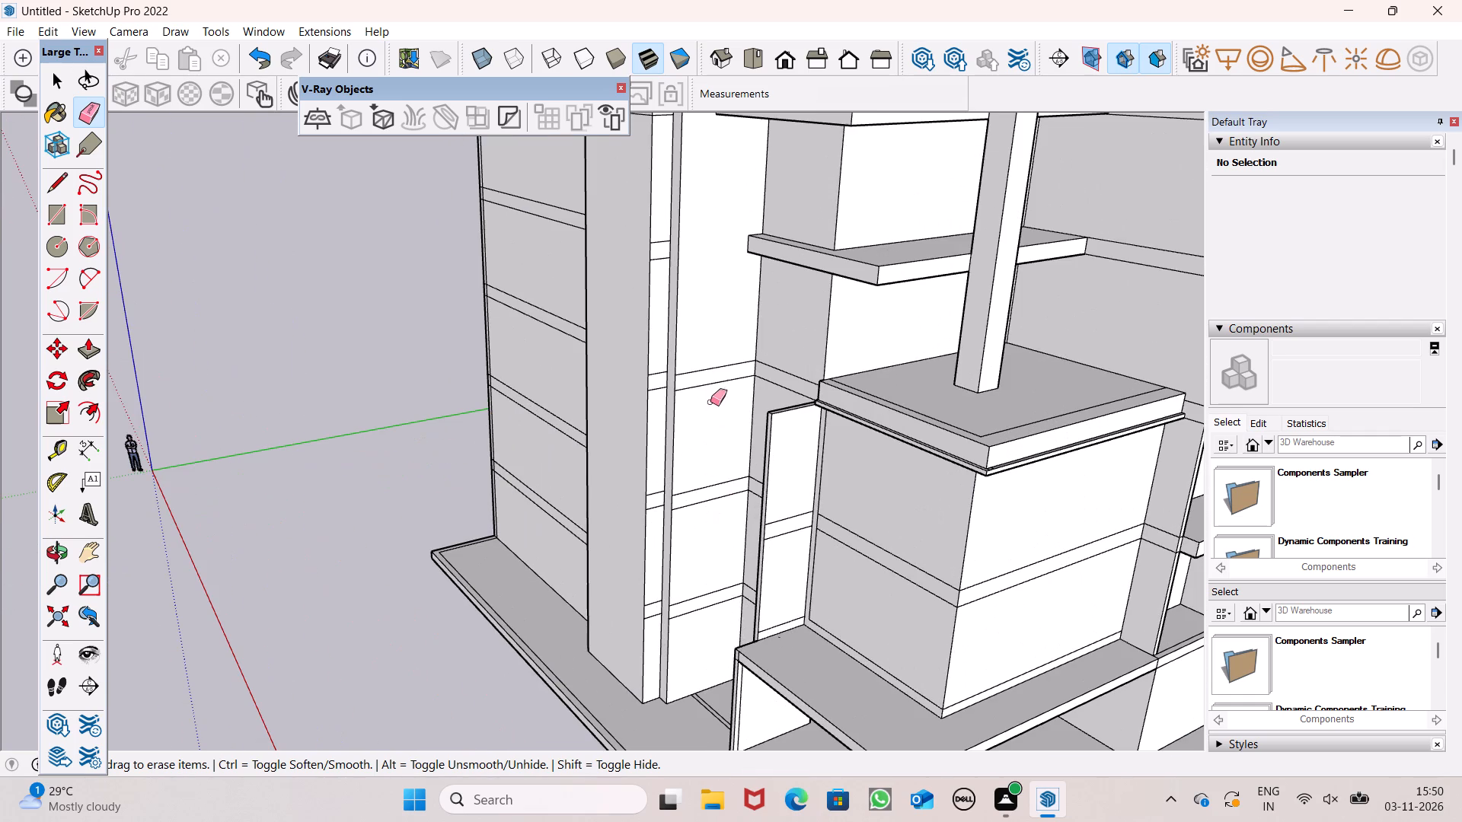
{"action": "left_click_drag", "start_coordinate": [710, 365], "coordinate": [710, 413]}
{"action": "scroll", "coordinate": [717, 306], "scroll_direction": "down", "scroll_amount": 7}
{"action": "scroll", "coordinate": [690, 479], "scroll_direction": "up", "scroll_amount": 7}
{"action": "left_click_drag", "start_coordinate": [736, 320], "coordinate": [736, 350]}
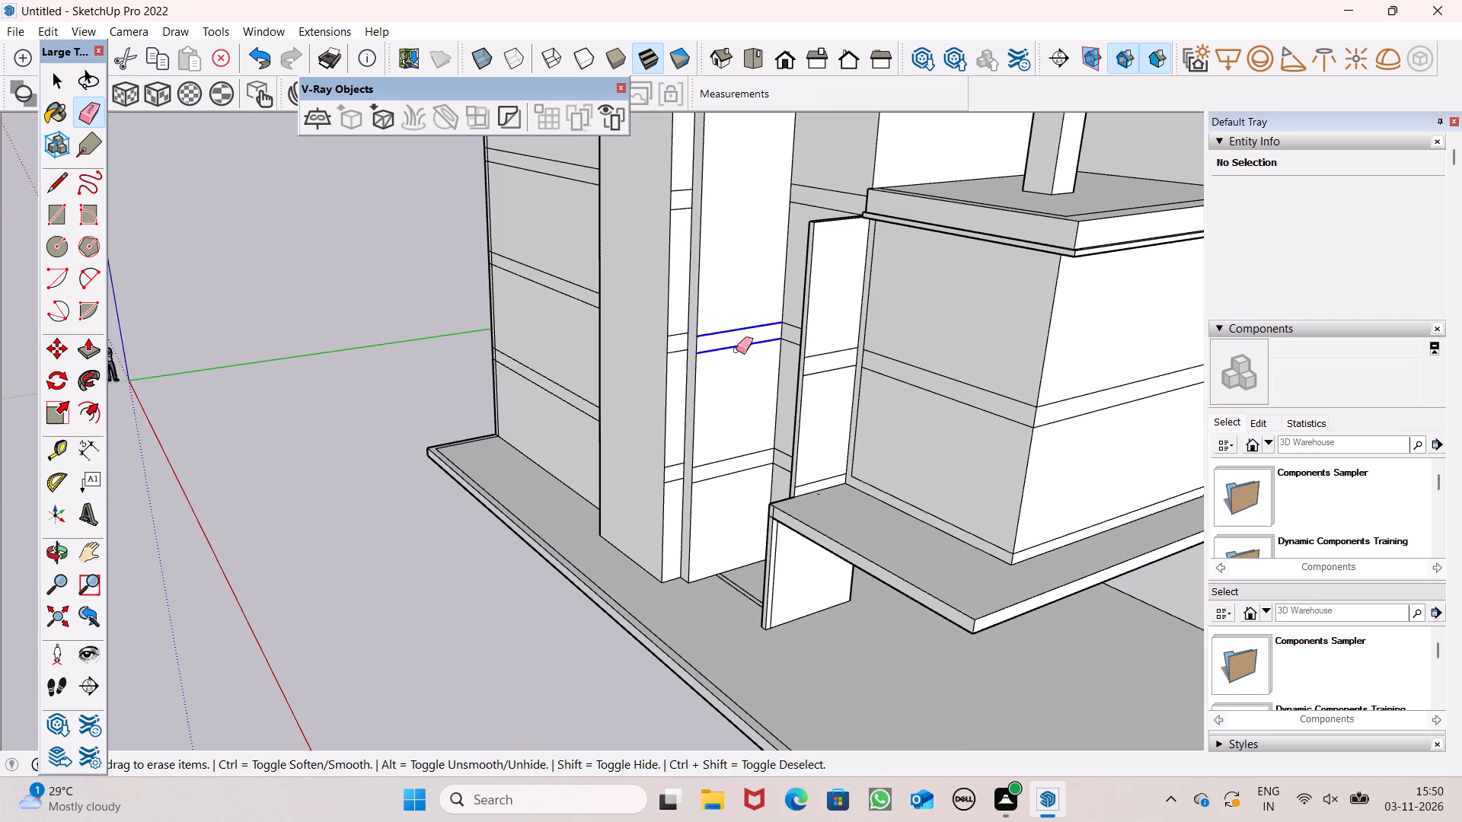
{"action": "left_click_drag", "start_coordinate": [736, 350], "coordinate": [736, 354]}
{"action": "left_click_drag", "start_coordinate": [734, 459], "coordinate": [730, 496]}
Erase the floor-band edges on the recessed wall between the corner strip and the thin fin panel at the three lower levels.
{"action": "scroll", "coordinate": [711, 413], "scroll_direction": "down", "scroll_amount": 5}
{"action": "middle_click_drag", "start_coordinate": [693, 445], "coordinate": [844, 556]}
{"action": "scroll", "coordinate": [848, 545], "scroll_direction": "up", "scroll_amount": 1}
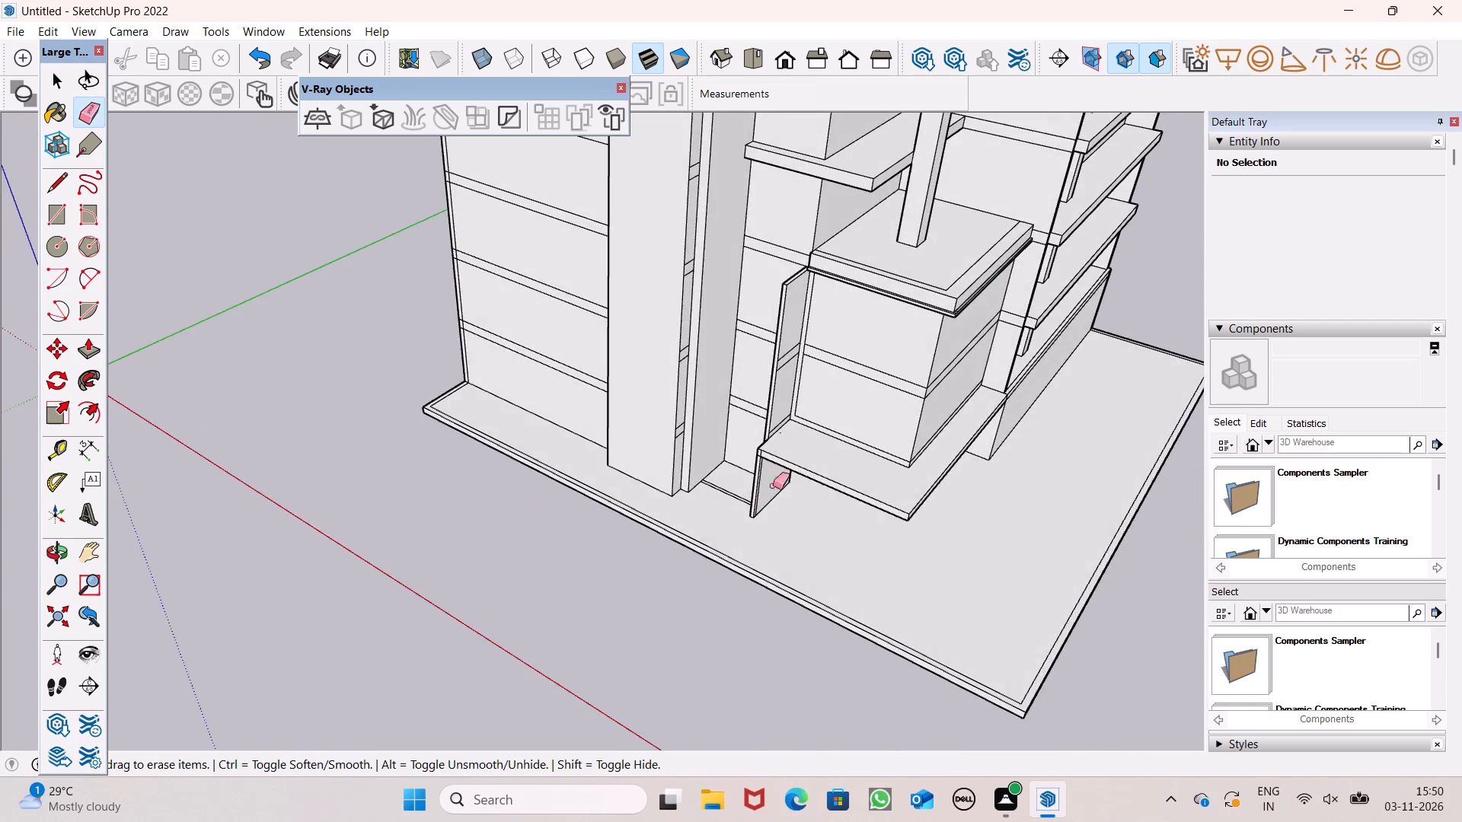
{"action": "scroll", "coordinate": [677, 492], "scroll_direction": "down", "scroll_amount": 3}
{"action": "middle_click_drag", "start_coordinate": [651, 508], "coordinate": [758, 545]}
{"action": "scroll", "coordinate": [643, 499], "scroll_direction": "down", "scroll_amount": 3}
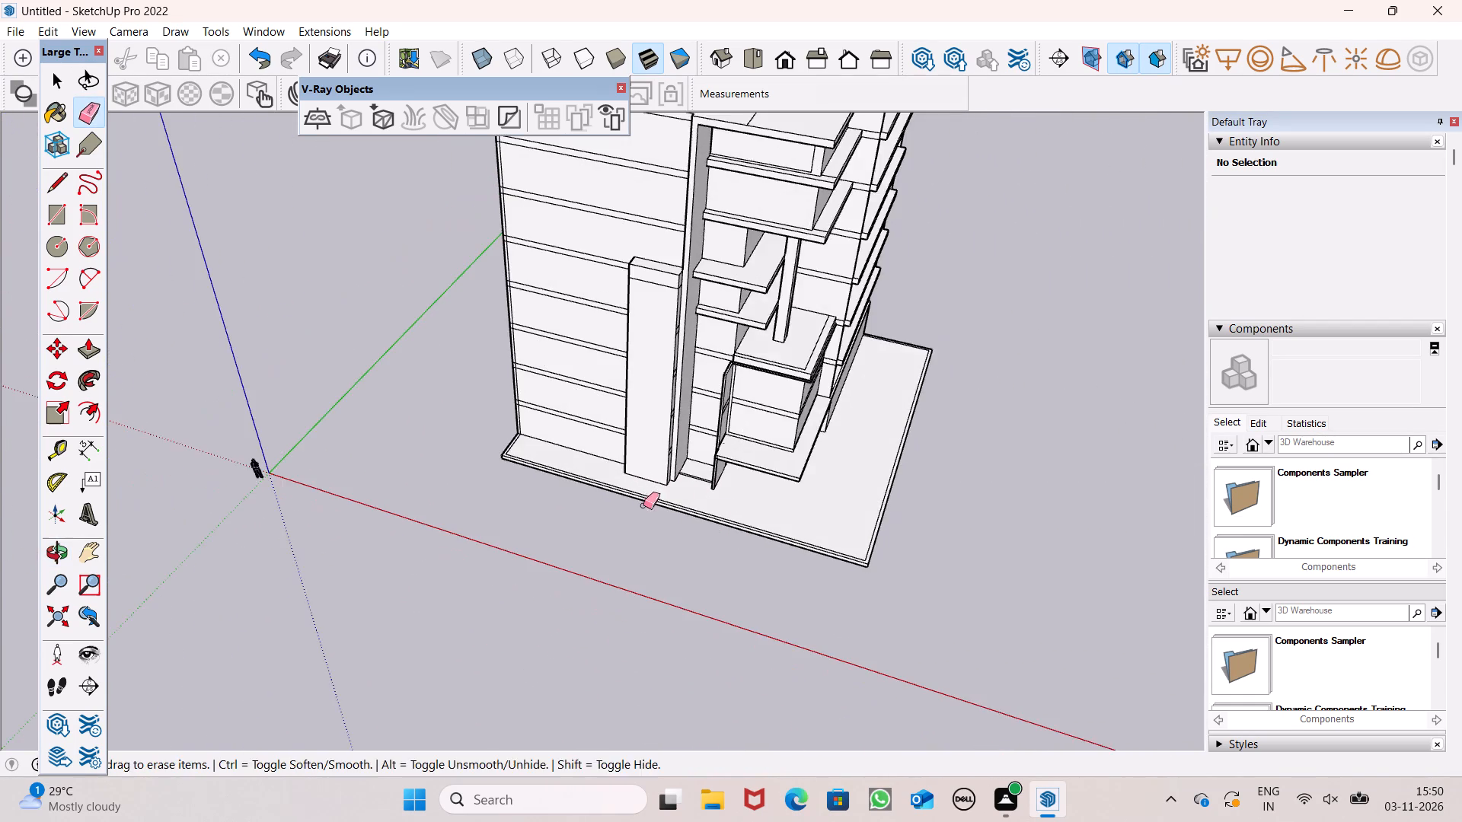
{"action": "middle_click_drag", "start_coordinate": [722, 515], "coordinate": [834, 556]}
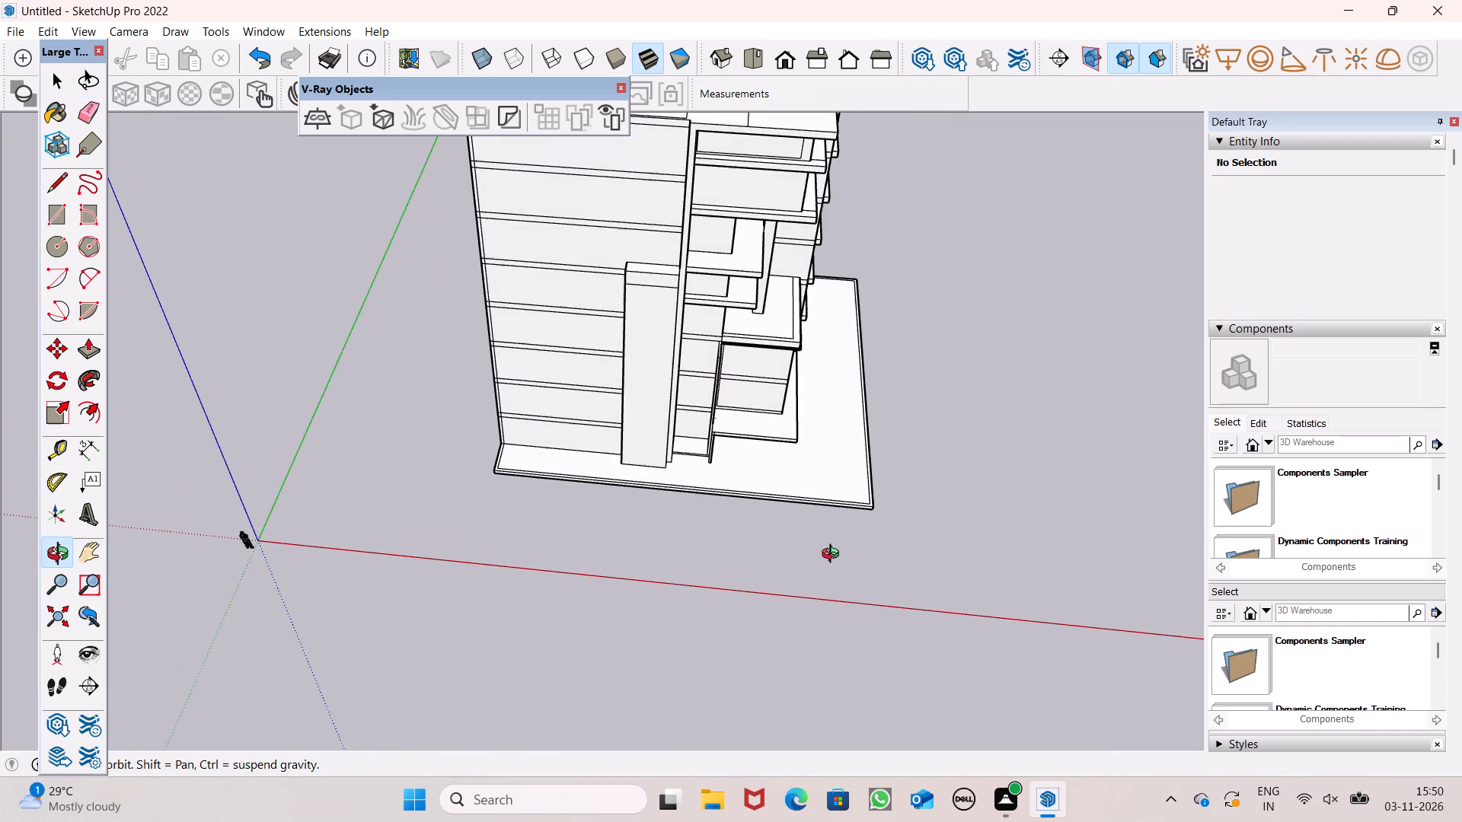
{"action": "middle_click_drag", "start_coordinate": [834, 556], "coordinate": [832, 554]}
{"action": "scroll", "coordinate": [739, 373], "scroll_direction": "up", "scroll_amount": 7}
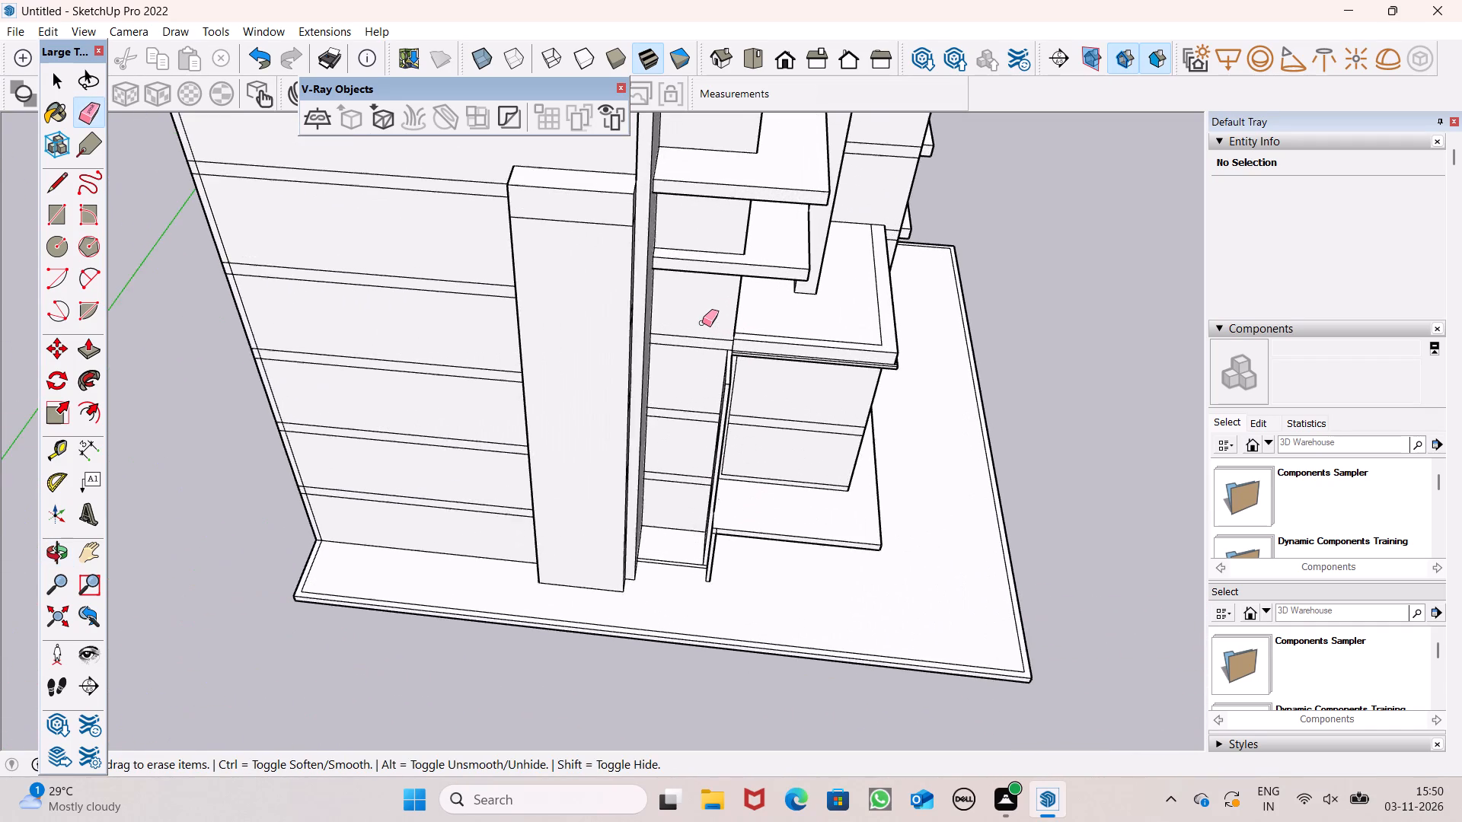
{"action": "scroll", "coordinate": [702, 337], "scroll_direction": "down", "scroll_amount": 1}
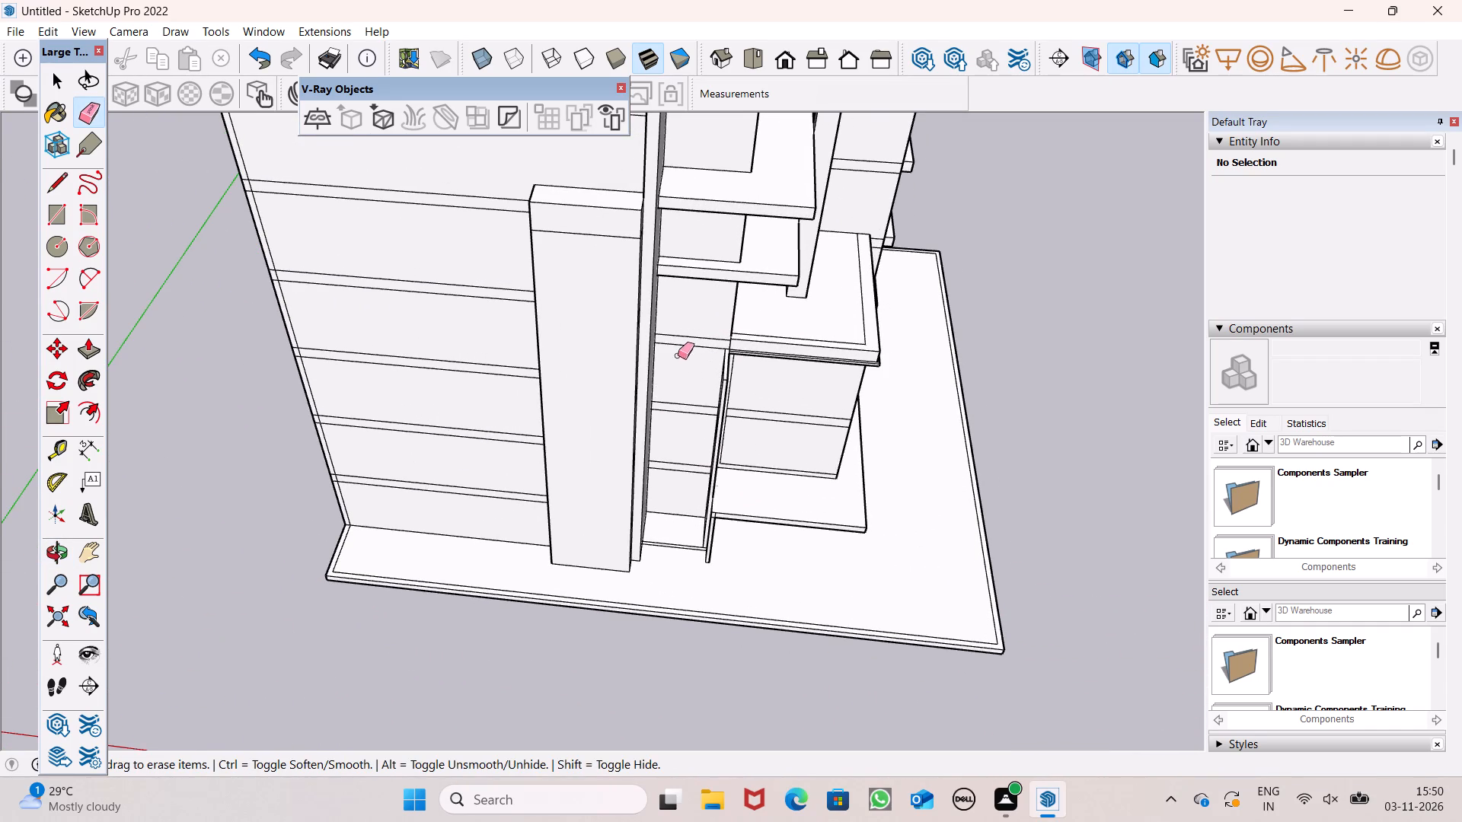
{"action": "left_click_drag", "start_coordinate": [699, 330], "coordinate": [697, 393]}
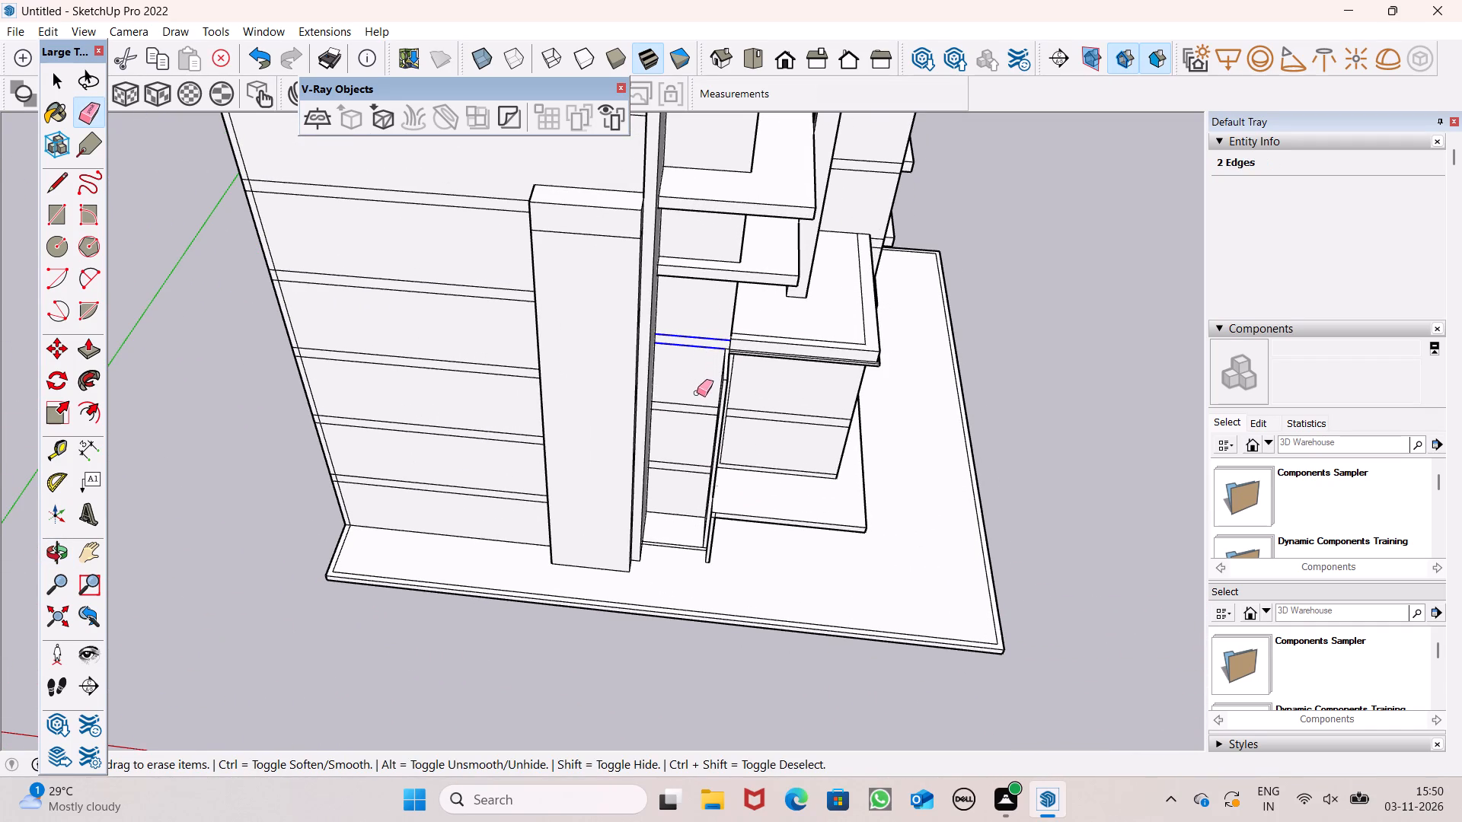
{"action": "left_click_drag", "start_coordinate": [697, 393], "coordinate": [682, 479]}
Erase the short leftover edge stub on the recessed wall beside the thin fin panel.
{"action": "scroll", "coordinate": [674, 377], "scroll_direction": "down", "scroll_amount": 3}
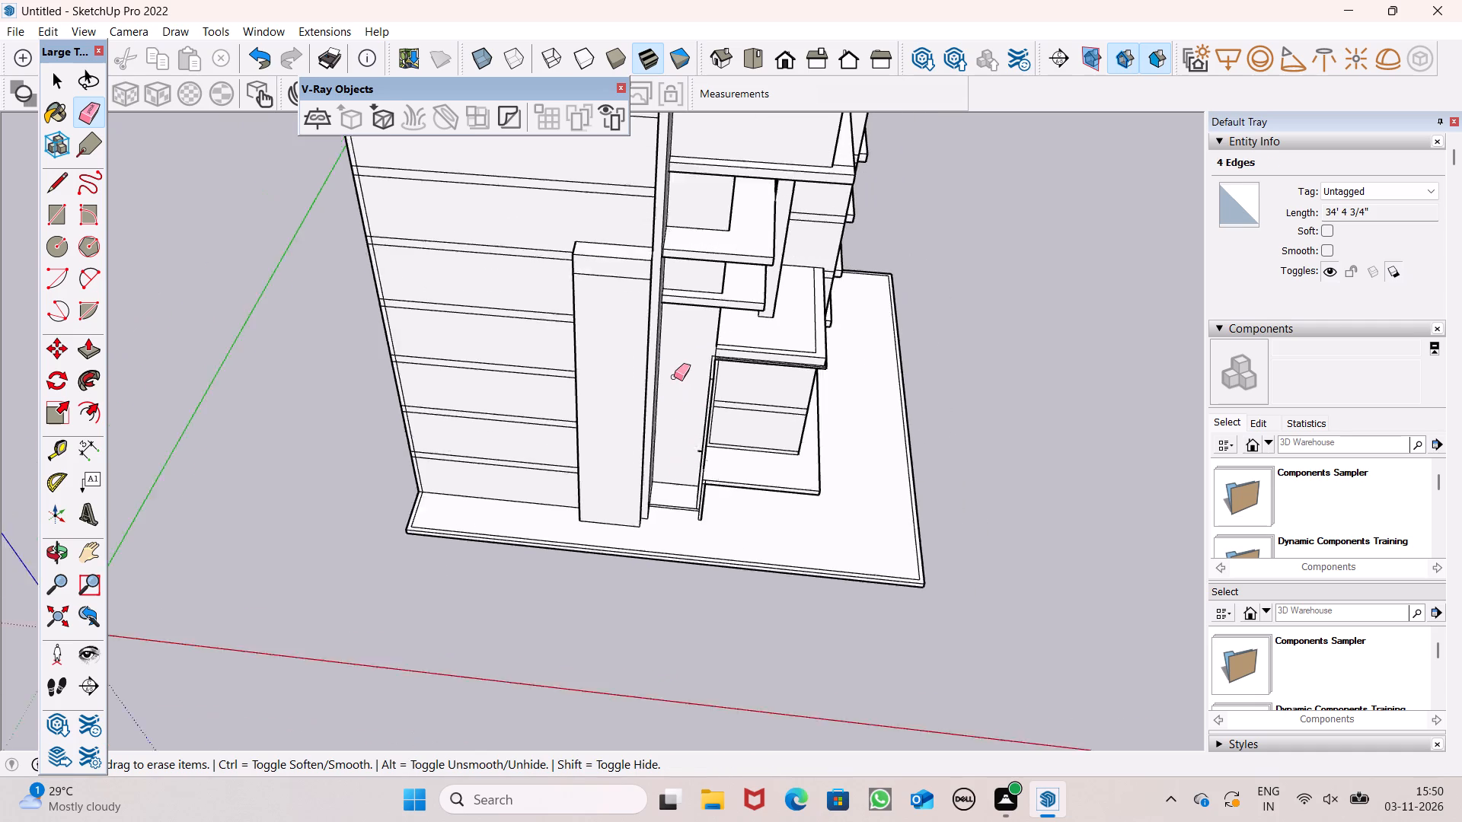
{"action": "scroll", "coordinate": [674, 377], "scroll_direction": "down", "scroll_amount": 1}
{"action": "middle_click_drag", "start_coordinate": [722, 456], "coordinate": [868, 388]}
{"action": "scroll", "coordinate": [715, 440], "scroll_direction": "up", "scroll_amount": 7}
{"action": "scroll", "coordinate": [631, 430], "scroll_direction": "up", "scroll_amount": 8}
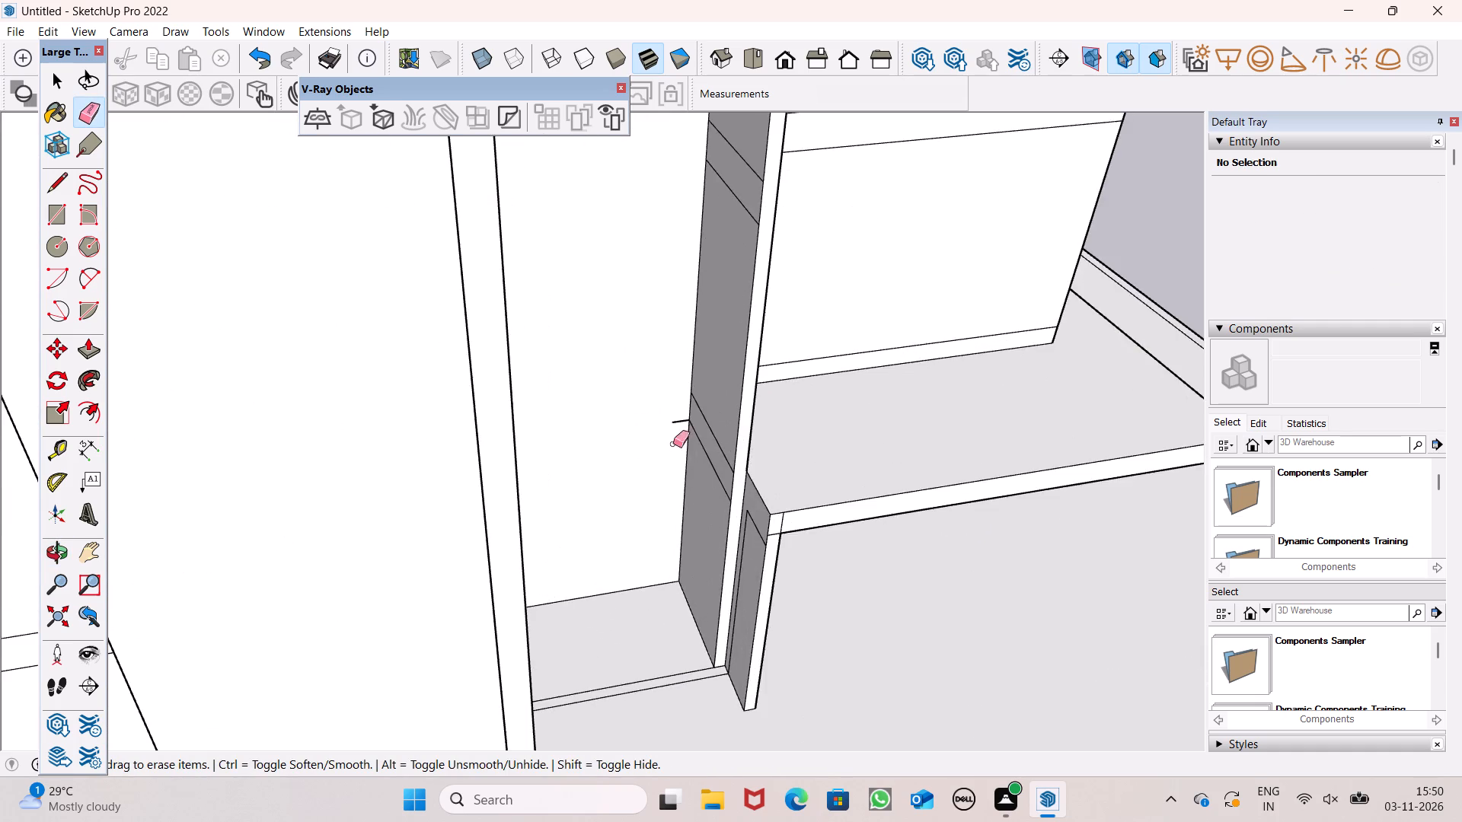
{"action": "scroll", "coordinate": [700, 447], "scroll_direction": "up", "scroll_amount": 2}
{"action": "scroll", "coordinate": [700, 447], "scroll_direction": "down", "scroll_amount": 1}
{"action": "scroll", "coordinate": [700, 446], "scroll_direction": "up", "scroll_amount": 4}
{"action": "left_click_drag", "start_coordinate": [663, 406], "coordinate": [666, 419]}
Erase both pairs of floor-band edges on the thin fin panel's side facing the corner strip.
{"action": "middle_click_drag", "start_coordinate": [695, 483], "coordinate": [791, 504]}
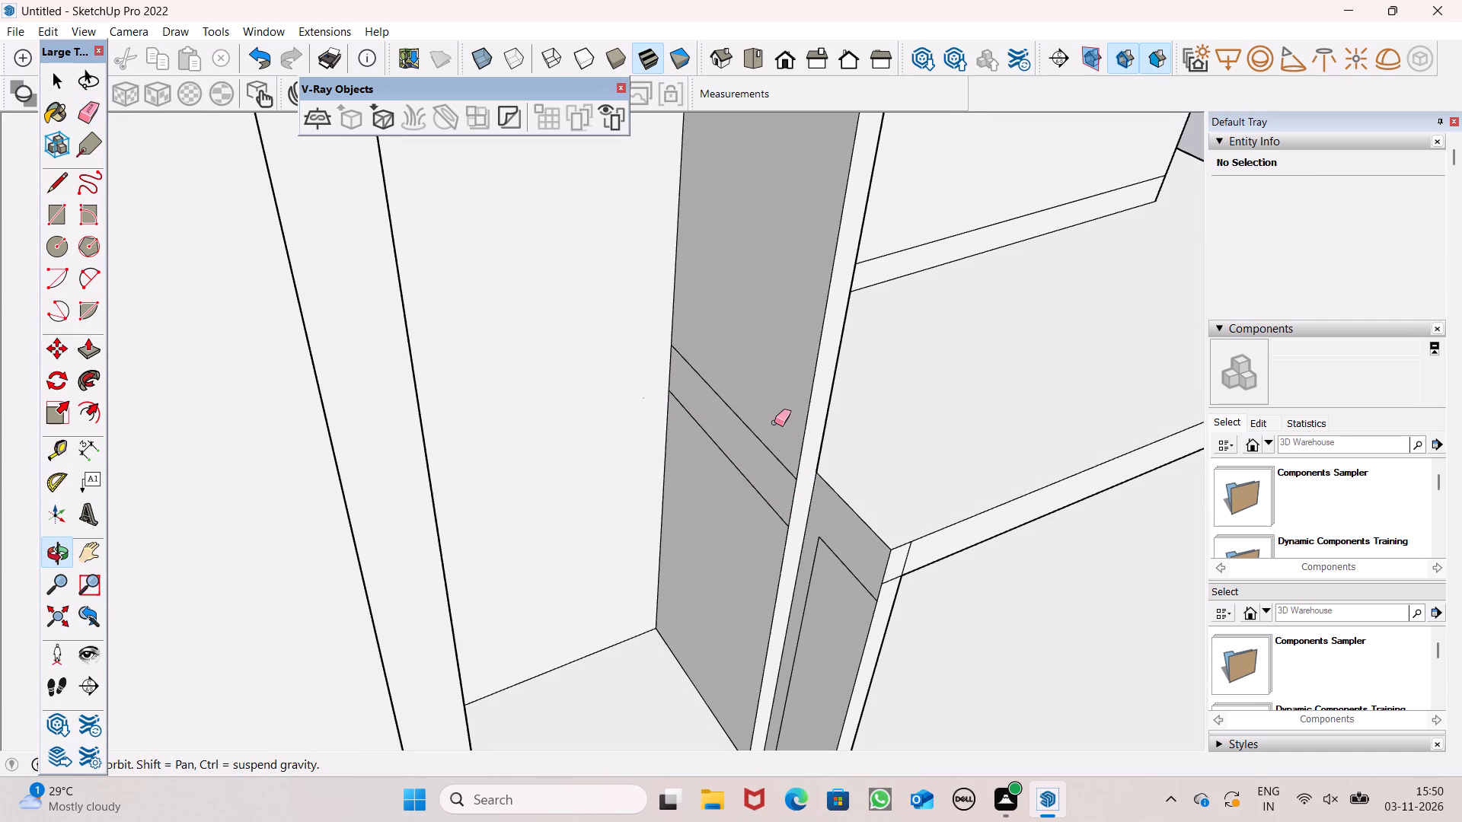
{"action": "left_click_drag", "start_coordinate": [774, 422], "coordinate": [742, 507]}
{"action": "scroll", "coordinate": [758, 592], "scroll_direction": "down", "scroll_amount": 7}
{"action": "left_click_drag", "start_coordinate": [816, 269], "coordinate": [777, 341]}
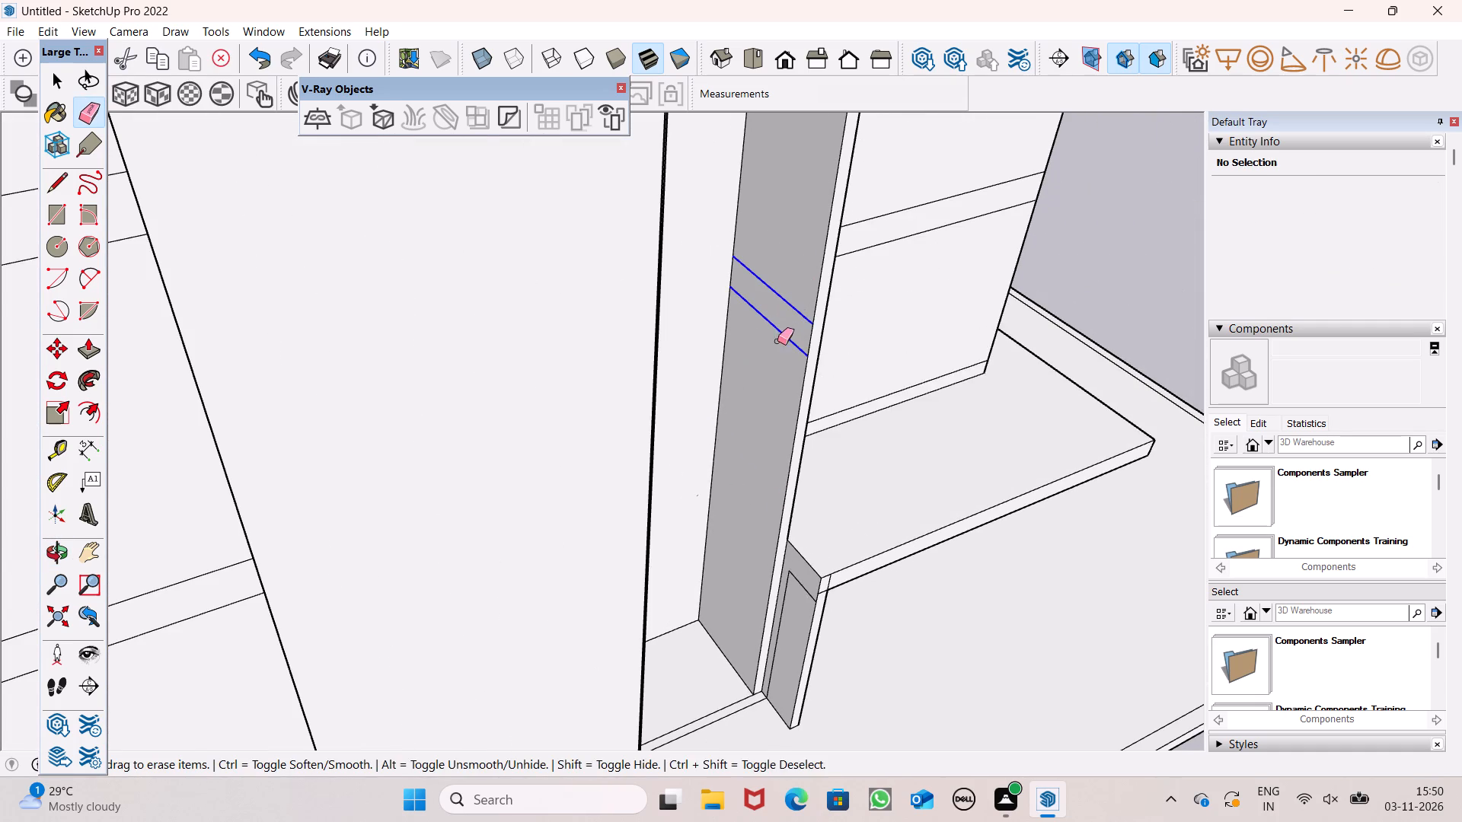
{"action": "left_click_drag", "start_coordinate": [777, 341], "coordinate": [777, 343]}
Erase the short cross edges on the narrow wall return just above the thin fin panel's top.
{"action": "scroll", "coordinate": [766, 377], "scroll_direction": "down", "scroll_amount": 7}
{"action": "middle_click_drag", "start_coordinate": [834, 410], "coordinate": [469, 450]}
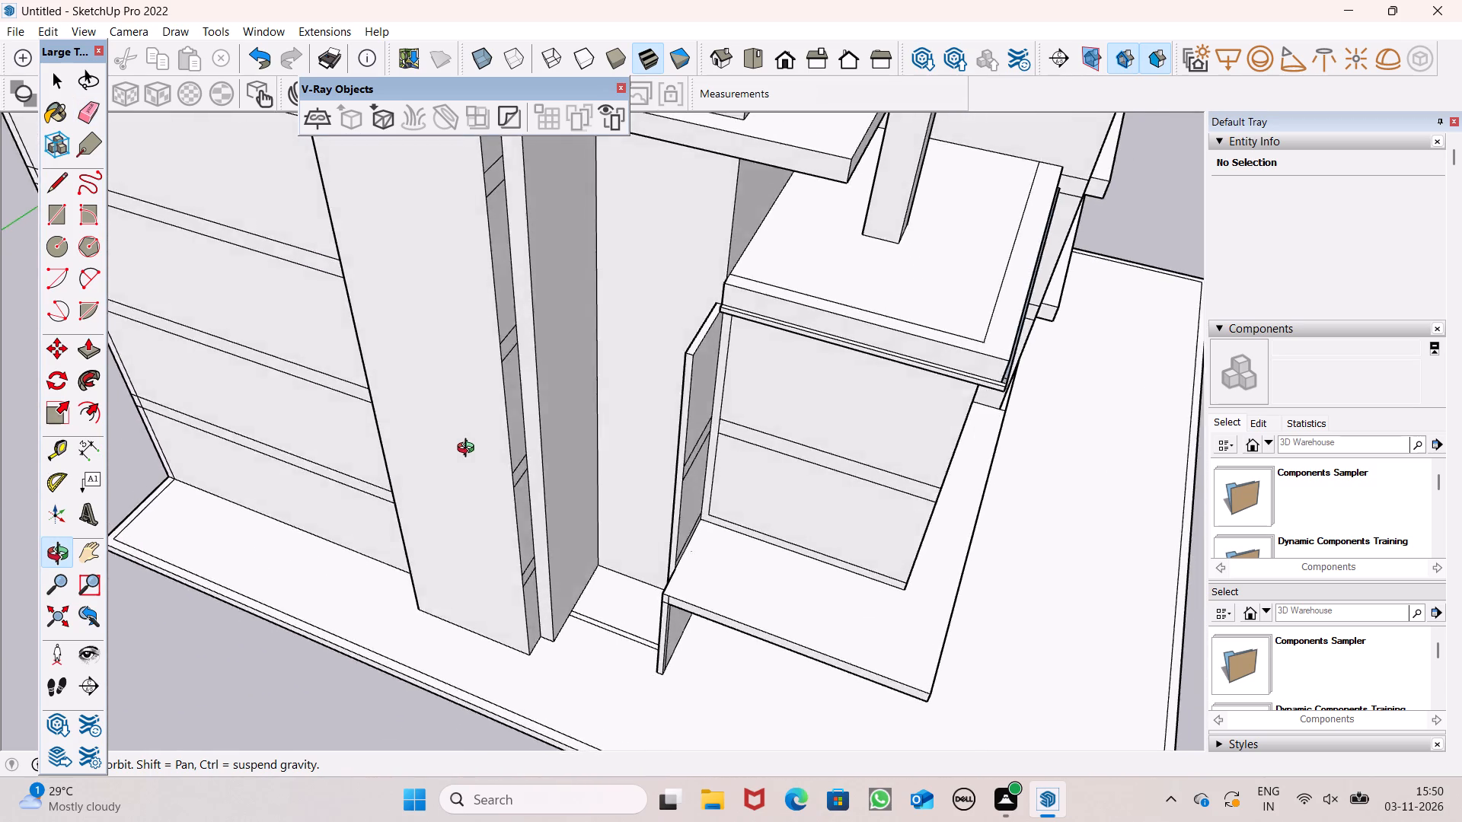
{"action": "middle_click_drag", "start_coordinate": [469, 450], "coordinate": [906, 474]}
{"action": "scroll", "coordinate": [802, 234], "scroll_direction": "up", "scroll_amount": 9}
{"action": "scroll", "coordinate": [691, 113], "scroll_direction": "up", "scroll_amount": 6}
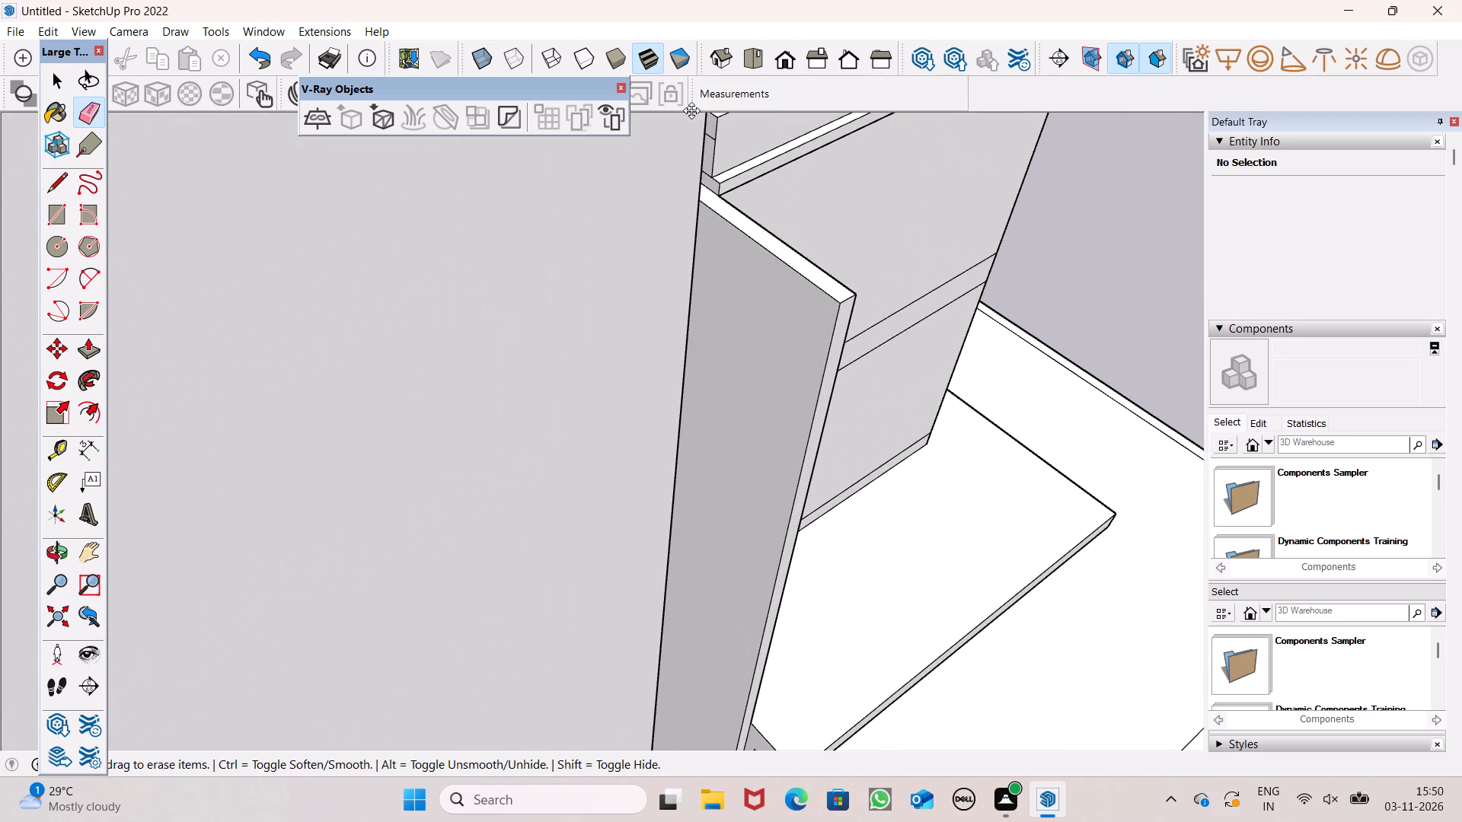
{"action": "scroll", "coordinate": [691, 110], "scroll_direction": "up", "scroll_amount": 2}
{"action": "scroll", "coordinate": [738, 318], "scroll_direction": "down", "scroll_amount": 4}
{"action": "middle_click_drag", "start_coordinate": [761, 329], "coordinate": [704, 313]}
{"action": "scroll", "coordinate": [750, 324], "scroll_direction": "up", "scroll_amount": 1}
{"action": "scroll", "coordinate": [699, 178], "scroll_direction": "up", "scroll_amount": 6}
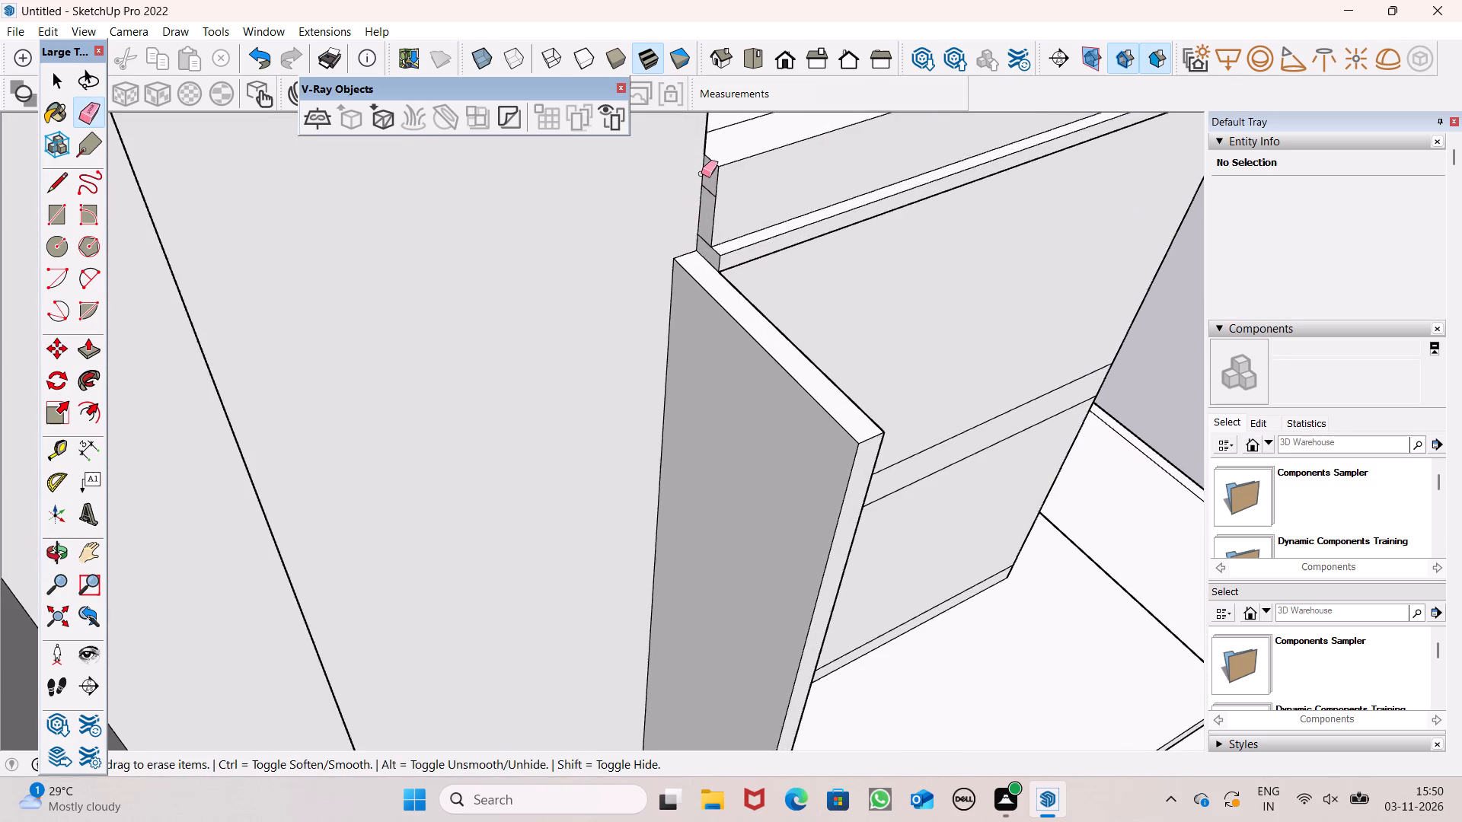
{"action": "scroll", "coordinate": [701, 174], "scroll_direction": "up", "scroll_amount": 11}
{"action": "left_click_drag", "start_coordinate": [709, 196], "coordinate": [694, 323]}
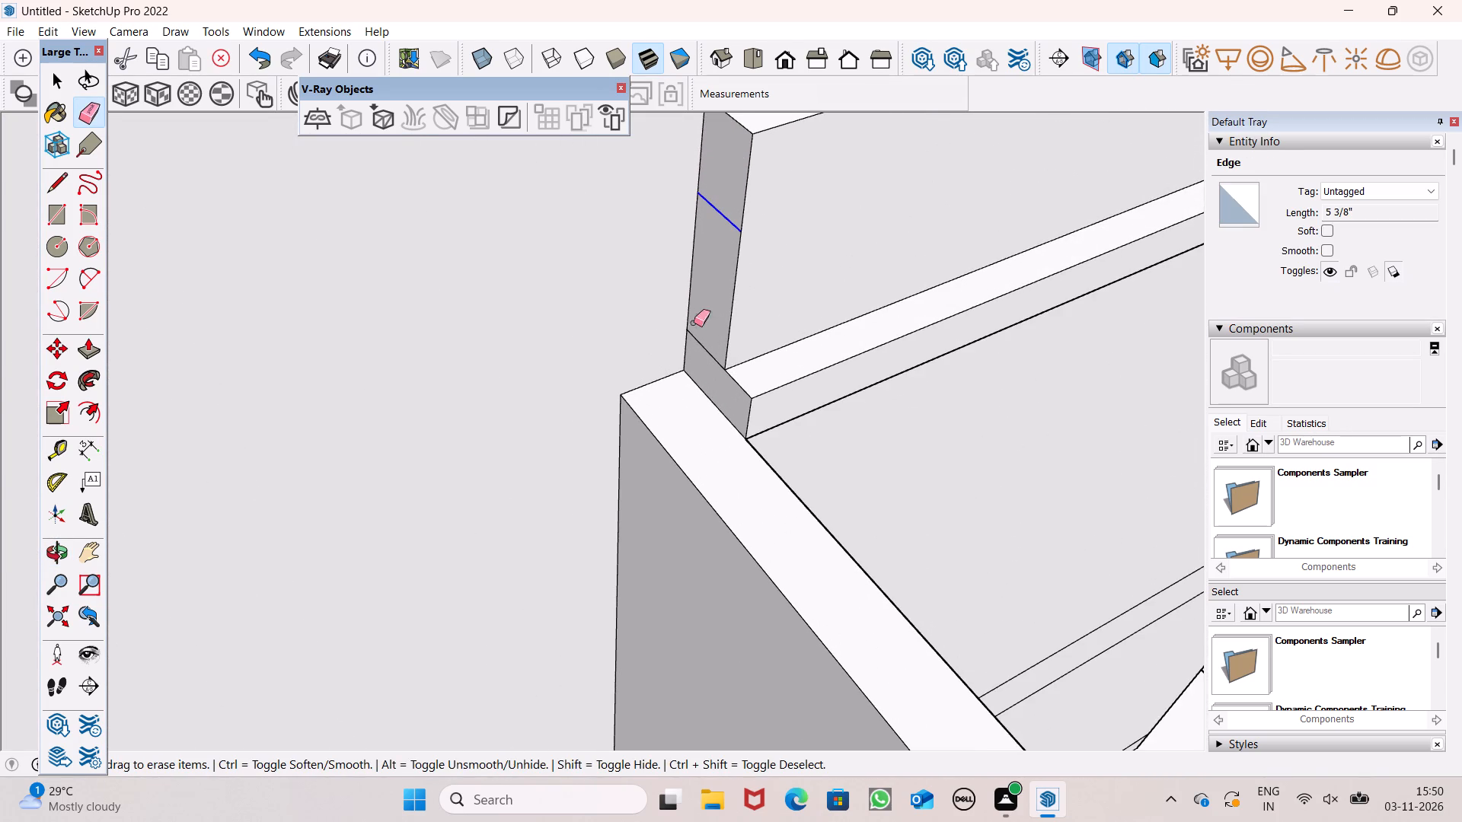
{"action": "left_click_drag", "start_coordinate": [694, 323], "coordinate": [693, 364]}
Examine the junction of the thin fin panel and the podium roof slab's corner from different angles.
{"action": "scroll", "coordinate": [673, 251], "scroll_direction": "down", "scroll_amount": 4}
{"action": "middle_click_drag", "start_coordinate": [742, 337], "coordinate": [468, 365]}
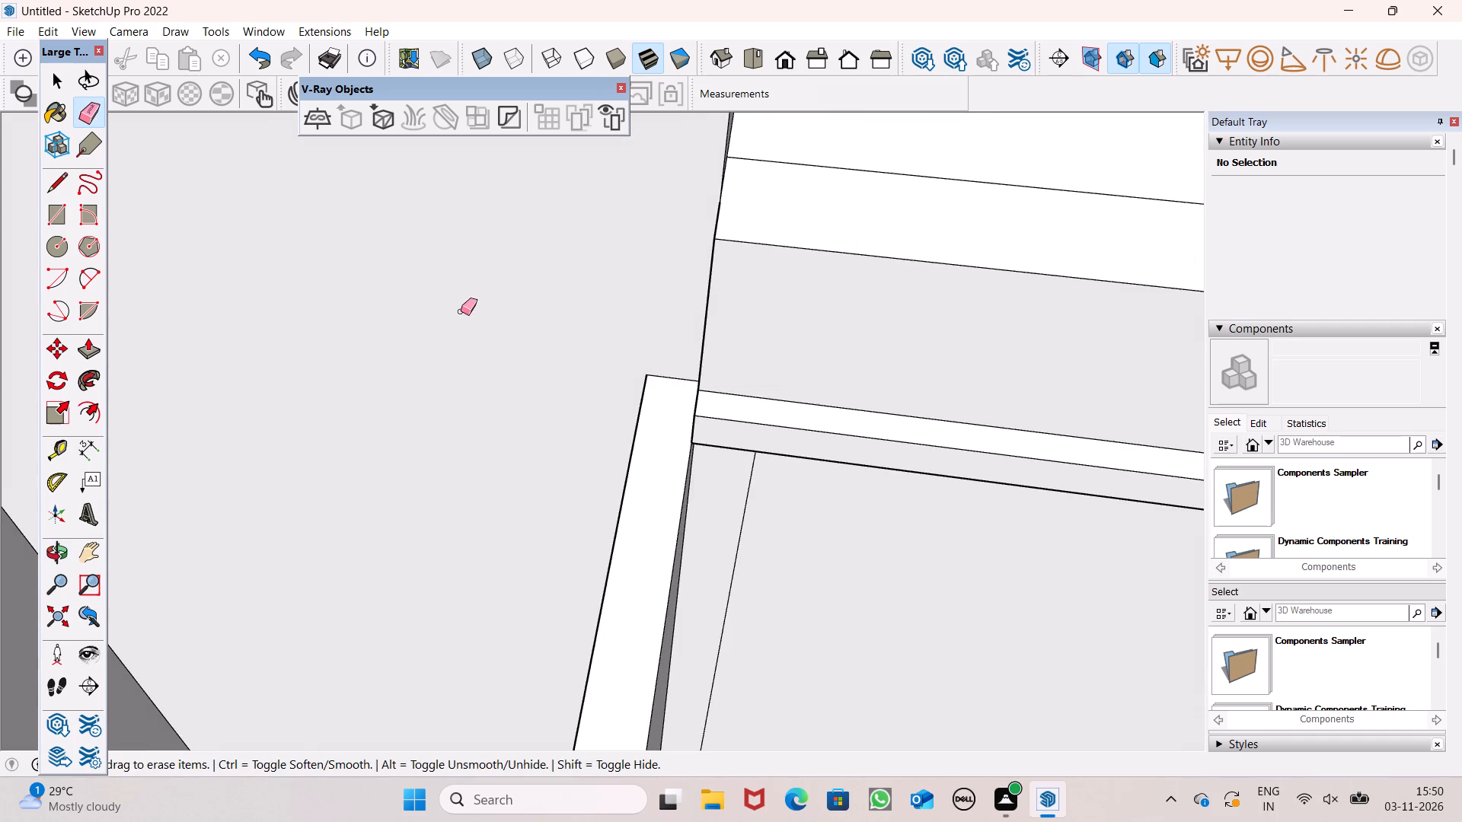
{"action": "scroll", "coordinate": [560, 279], "scroll_direction": "down", "scroll_amount": 10}
{"action": "middle_click_drag", "start_coordinate": [783, 321], "coordinate": [531, 367]}
{"action": "scroll", "coordinate": [521, 350], "scroll_direction": "up", "scroll_amount": 1}
{"action": "scroll", "coordinate": [552, 287], "scroll_direction": "down", "scroll_amount": 3}
{"action": "middle_click_drag", "start_coordinate": [570, 301], "coordinate": [496, 363]}
{"action": "scroll", "coordinate": [498, 358], "scroll_direction": "up", "scroll_amount": 9}
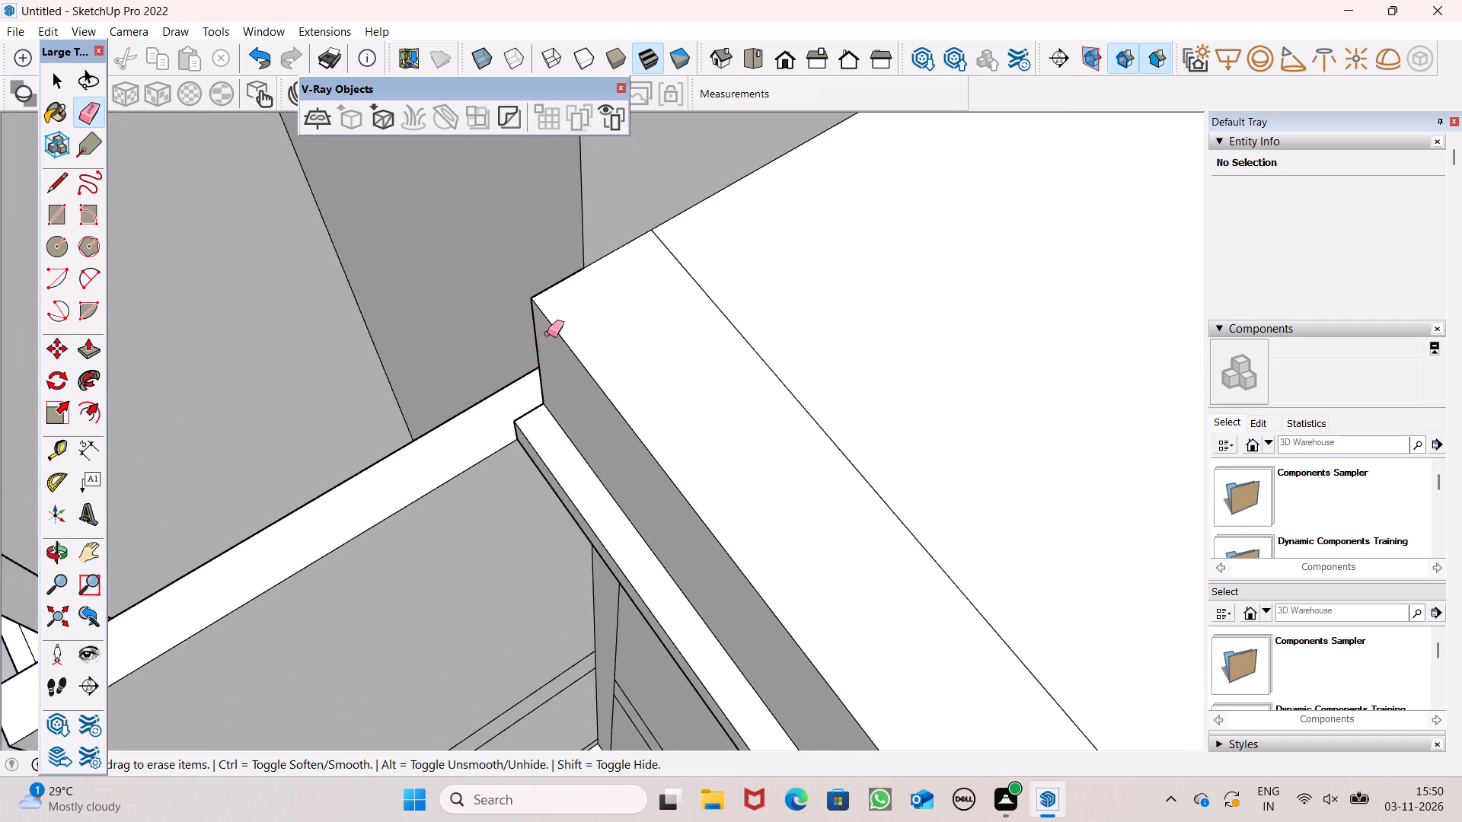
{"action": "scroll", "coordinate": [551, 328], "scroll_direction": "up", "scroll_amount": 10}
{"action": "middle_click_drag", "start_coordinate": [551, 327], "coordinate": [356, 392]}
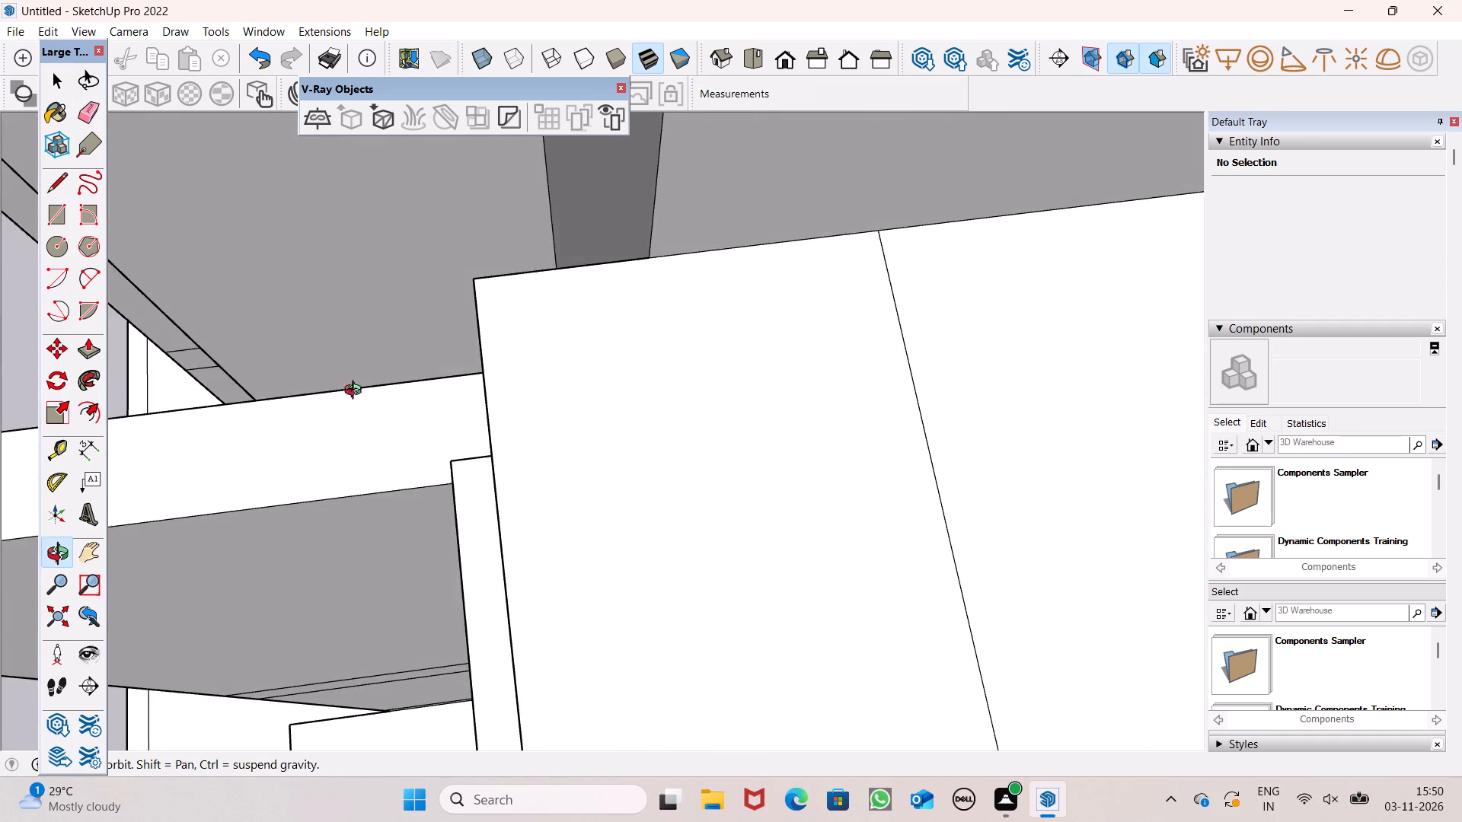
{"action": "middle_click_drag", "start_coordinate": [356, 392], "coordinate": [748, 49]}
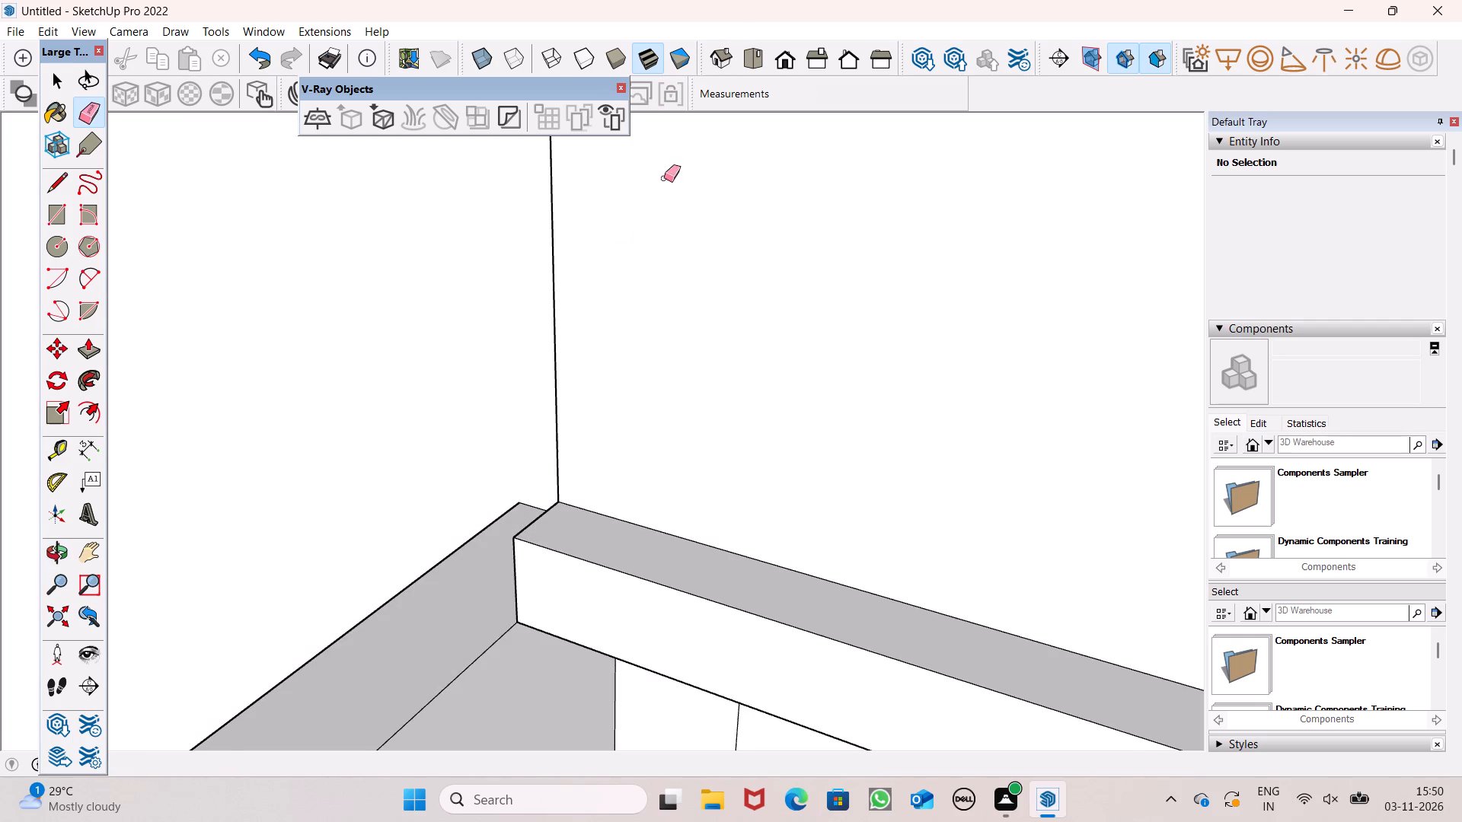
Examine the lower facade around the thin fin panel, the podium and the tall panel from different angles.
{"action": "scroll", "coordinate": [569, 295], "scroll_direction": "down", "scroll_amount": 17}
{"action": "scroll", "coordinate": [560, 272], "scroll_direction": "down", "scroll_amount": 4}
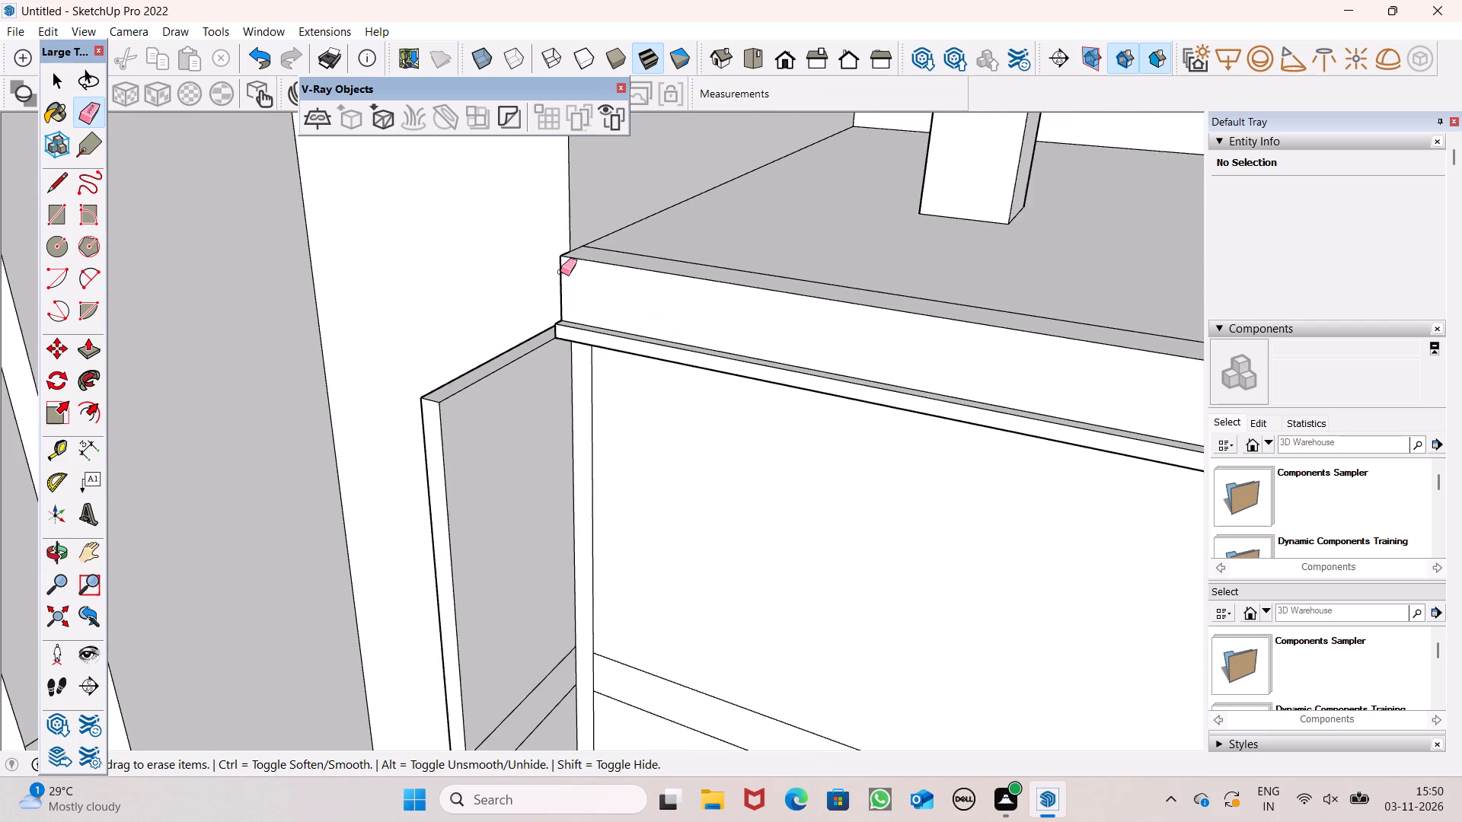
{"action": "scroll", "coordinate": [560, 272], "scroll_direction": "down", "scroll_amount": 11}
{"action": "middle_click_drag", "start_coordinate": [557, 298], "coordinate": [735, 320]}
{"action": "scroll", "coordinate": [736, 311], "scroll_direction": "up", "scroll_amount": 1}
{"action": "scroll", "coordinate": [736, 299], "scroll_direction": "down", "scroll_amount": 5}
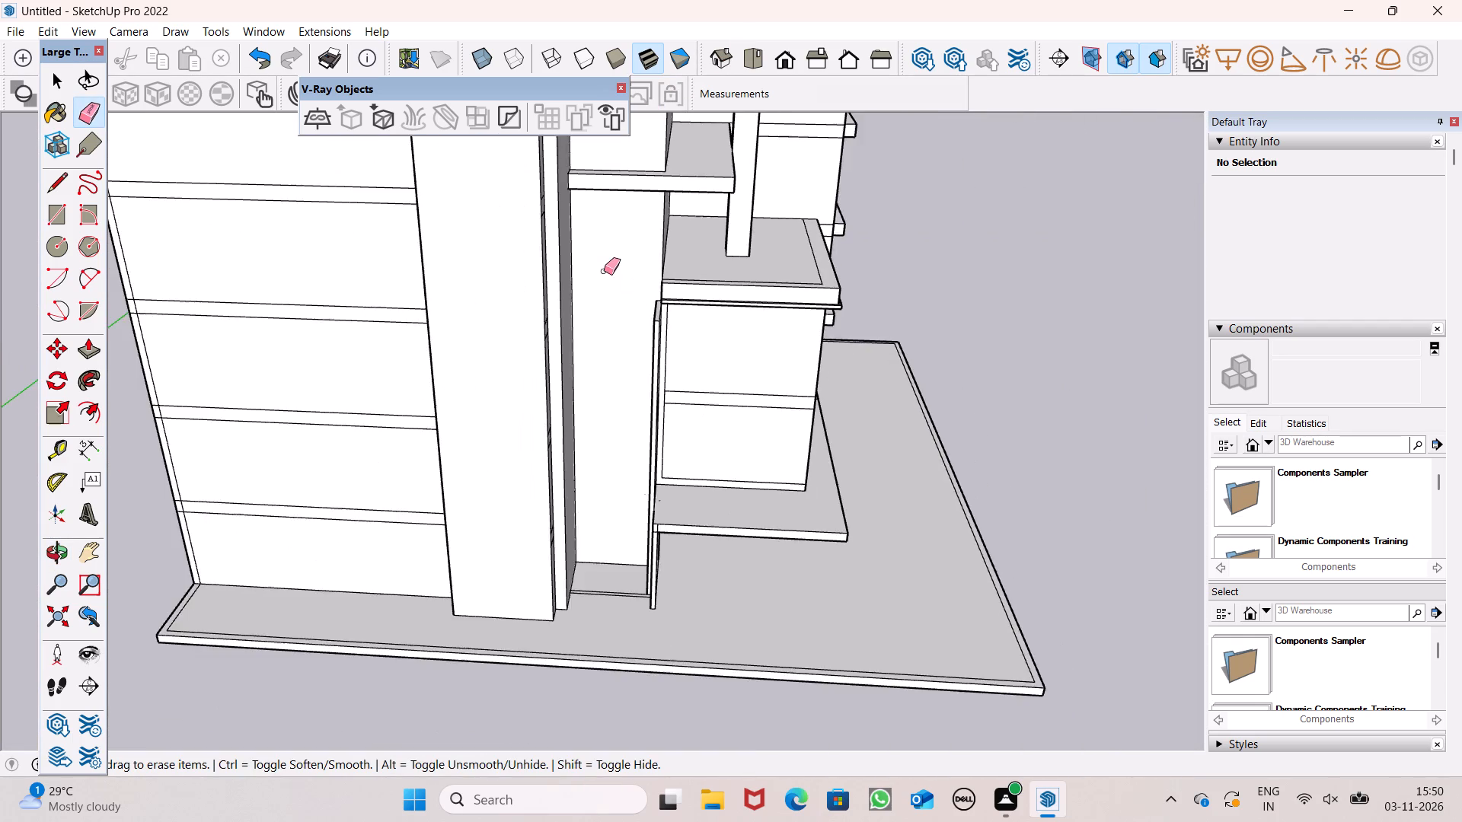
{"action": "scroll", "coordinate": [602, 267], "scroll_direction": "down", "scroll_amount": 9}
{"action": "middle_click_drag", "start_coordinate": [611, 280], "coordinate": [449, 248]}
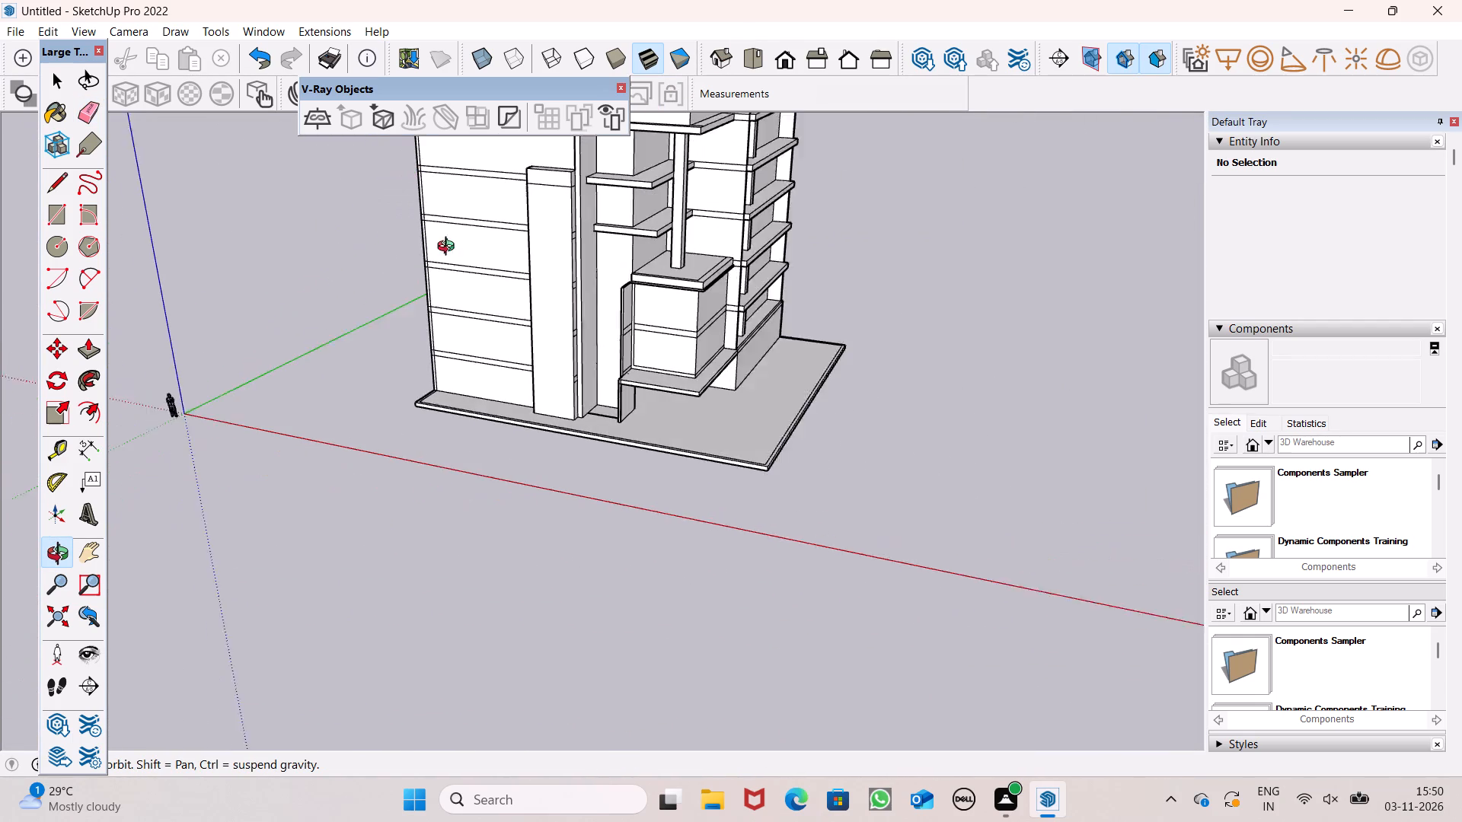
{"action": "middle_click_drag", "start_coordinate": [449, 248], "coordinate": [465, 267]}
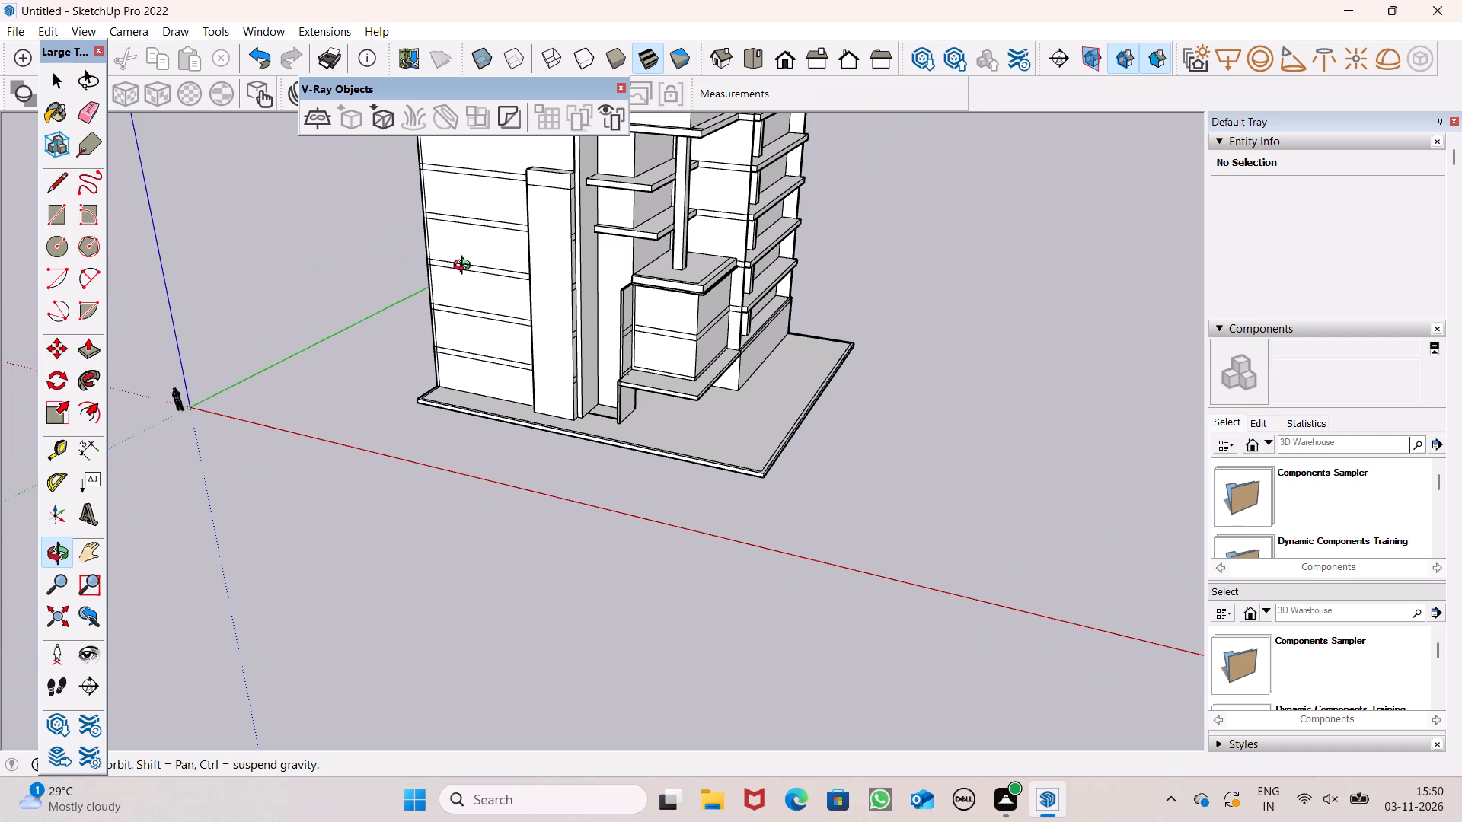
{"action": "middle_click_drag", "start_coordinate": [465, 267], "coordinate": [617, 343]}
{"action": "middle_click", "coordinate": [617, 343]}
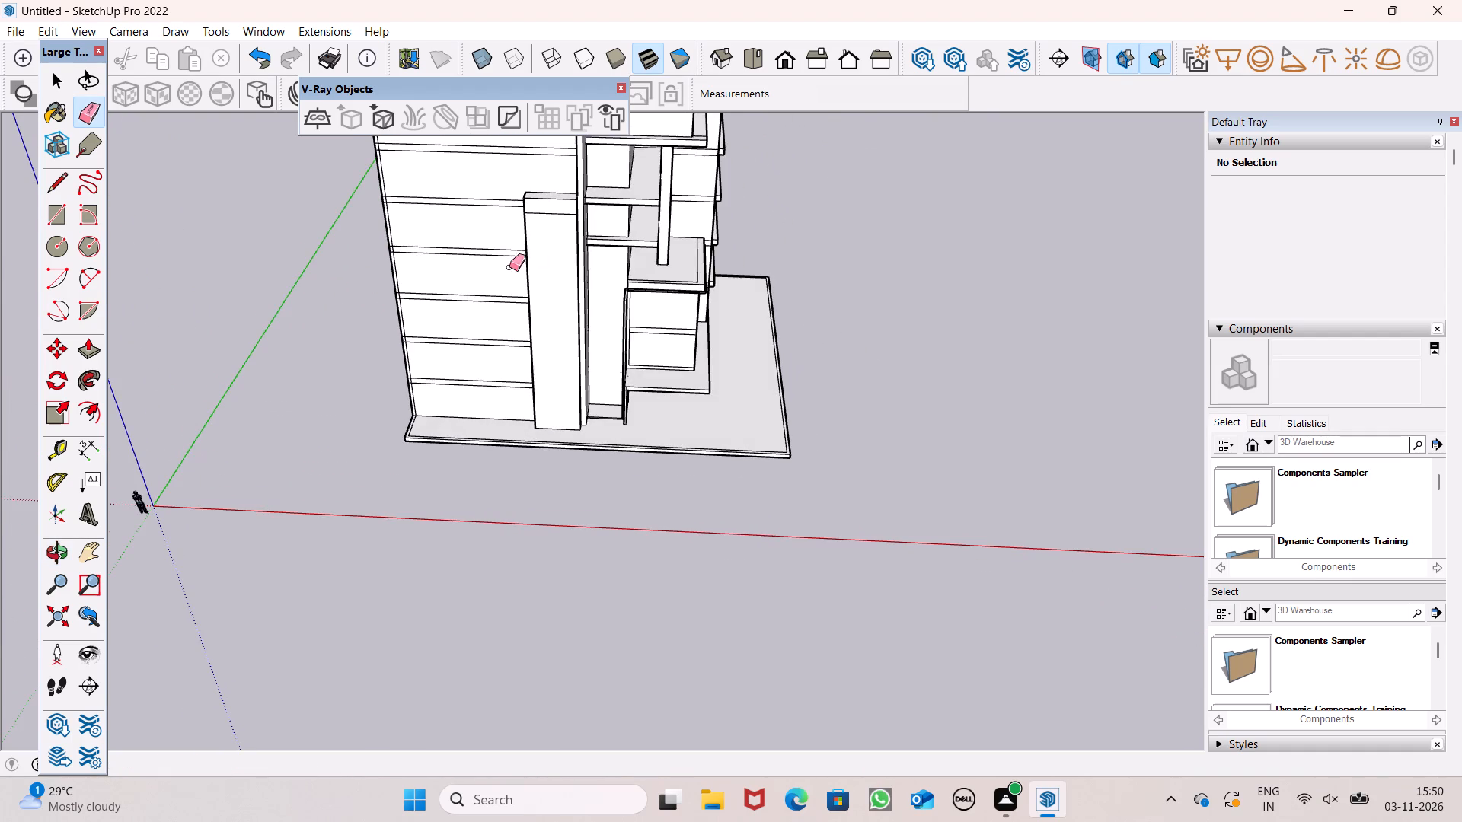
{"action": "scroll", "coordinate": [509, 267], "scroll_direction": "up", "scroll_amount": 1}
Draw both edges of the highest floor band below the tall panel's top across its front face, each about 10' 9" long.
{"action": "left_click", "coordinate": [52, 193]}
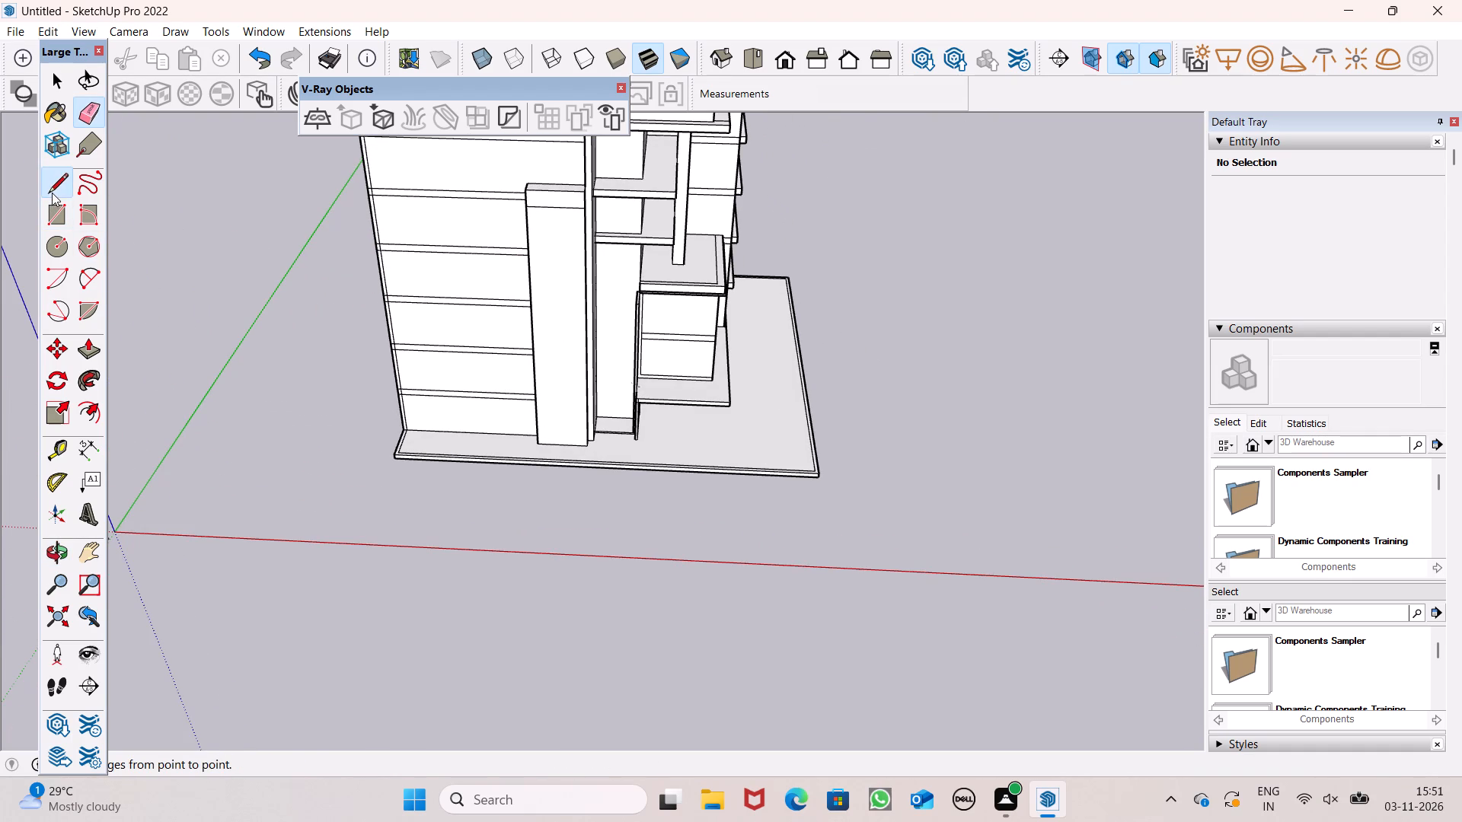
{"action": "middle_click_drag", "start_coordinate": [551, 382], "coordinate": [892, 356]}
{"action": "scroll", "coordinate": [544, 240], "scroll_direction": "up", "scroll_amount": 4}
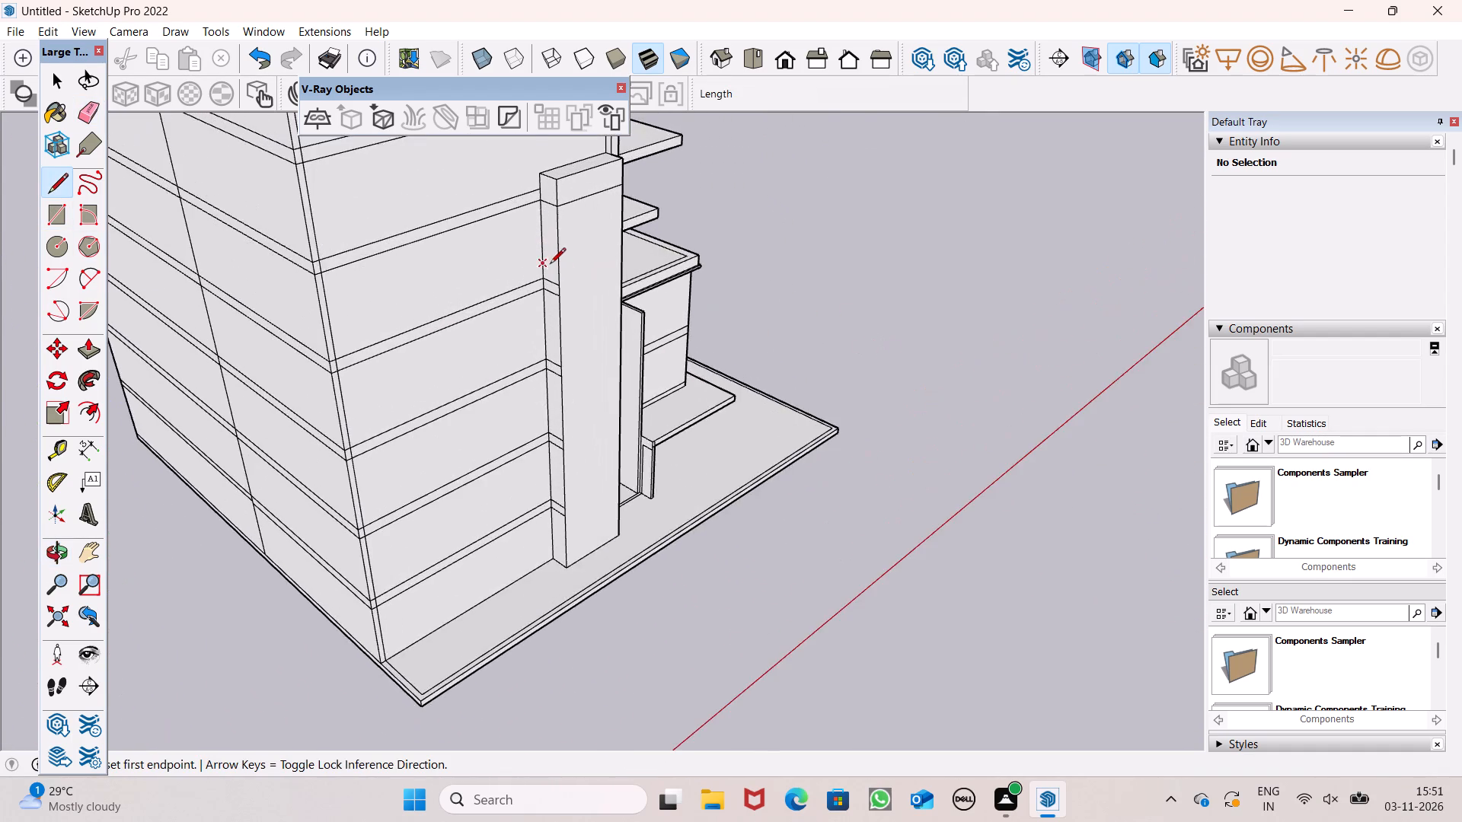
{"action": "scroll", "coordinate": [569, 279], "scroll_direction": "up", "scroll_amount": 8}
{"action": "left_click", "coordinate": [546, 292]}
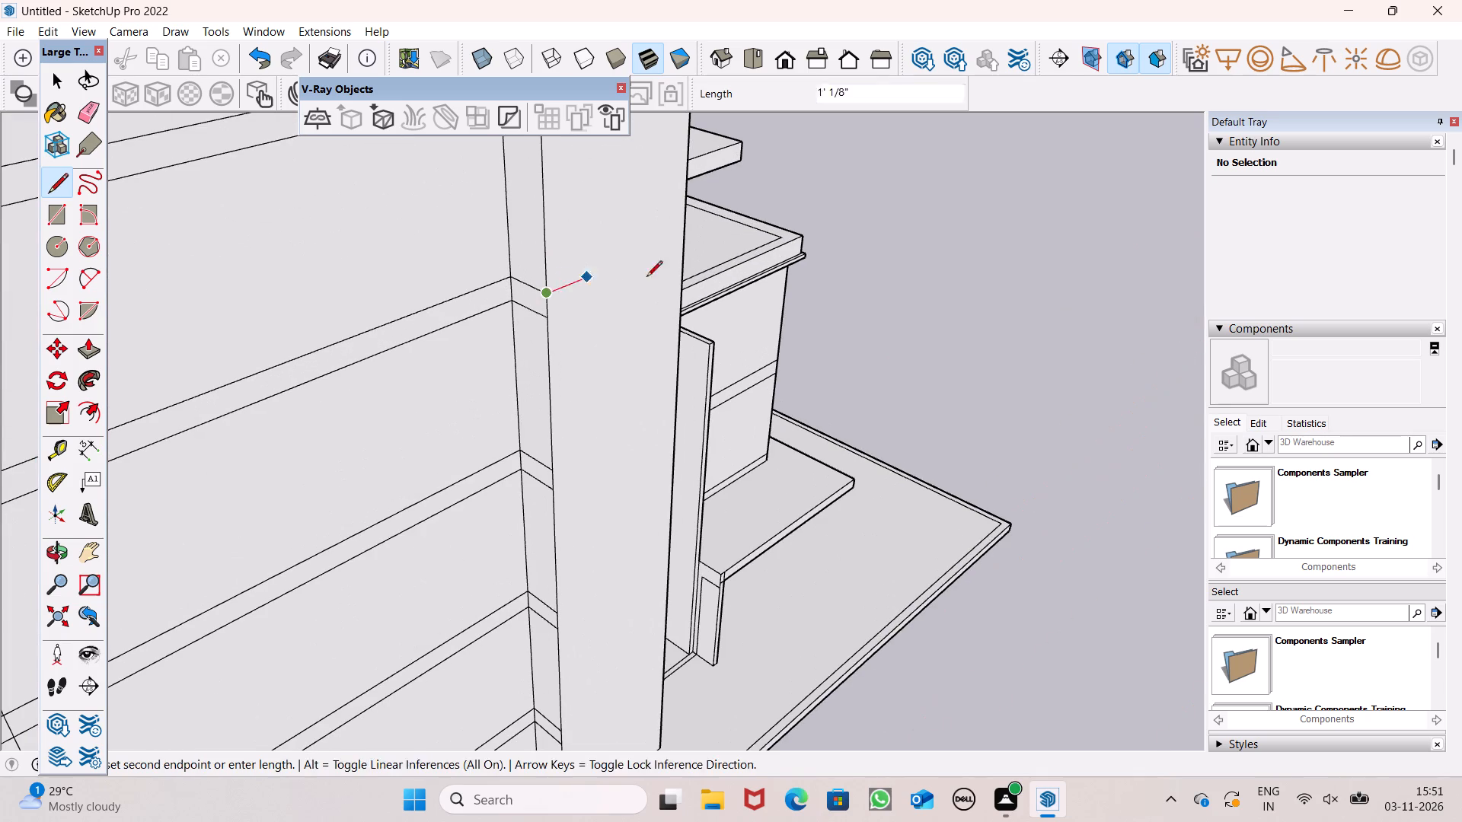
{"action": "scroll", "coordinate": [681, 276], "scroll_direction": "up", "scroll_amount": 1}
{"action": "middle_click_drag", "start_coordinate": [681, 276], "coordinate": [657, 283]}
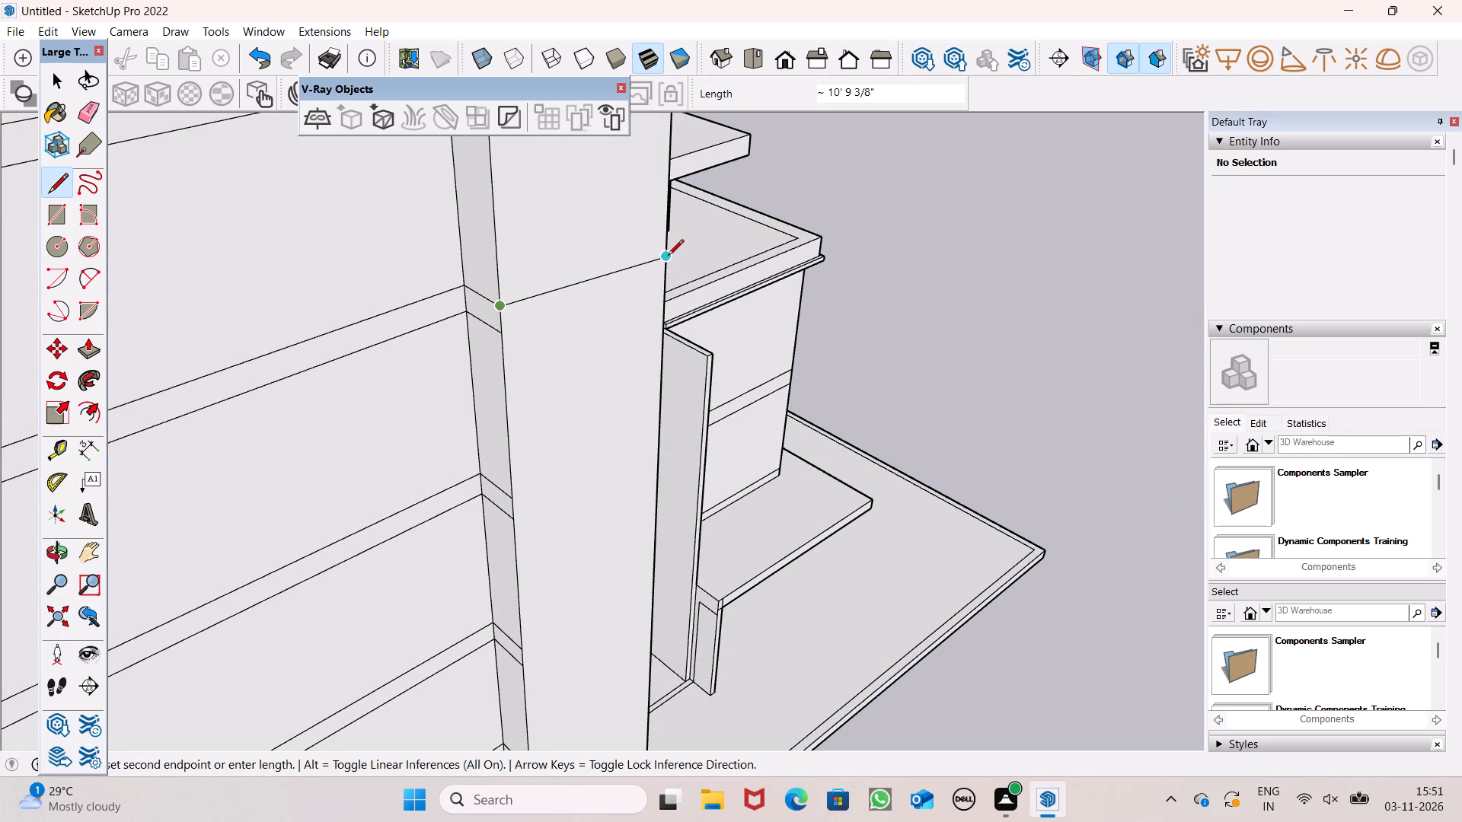
{"action": "left_click", "coordinate": [666, 251]}
{"action": "left_click", "coordinate": [502, 332]}
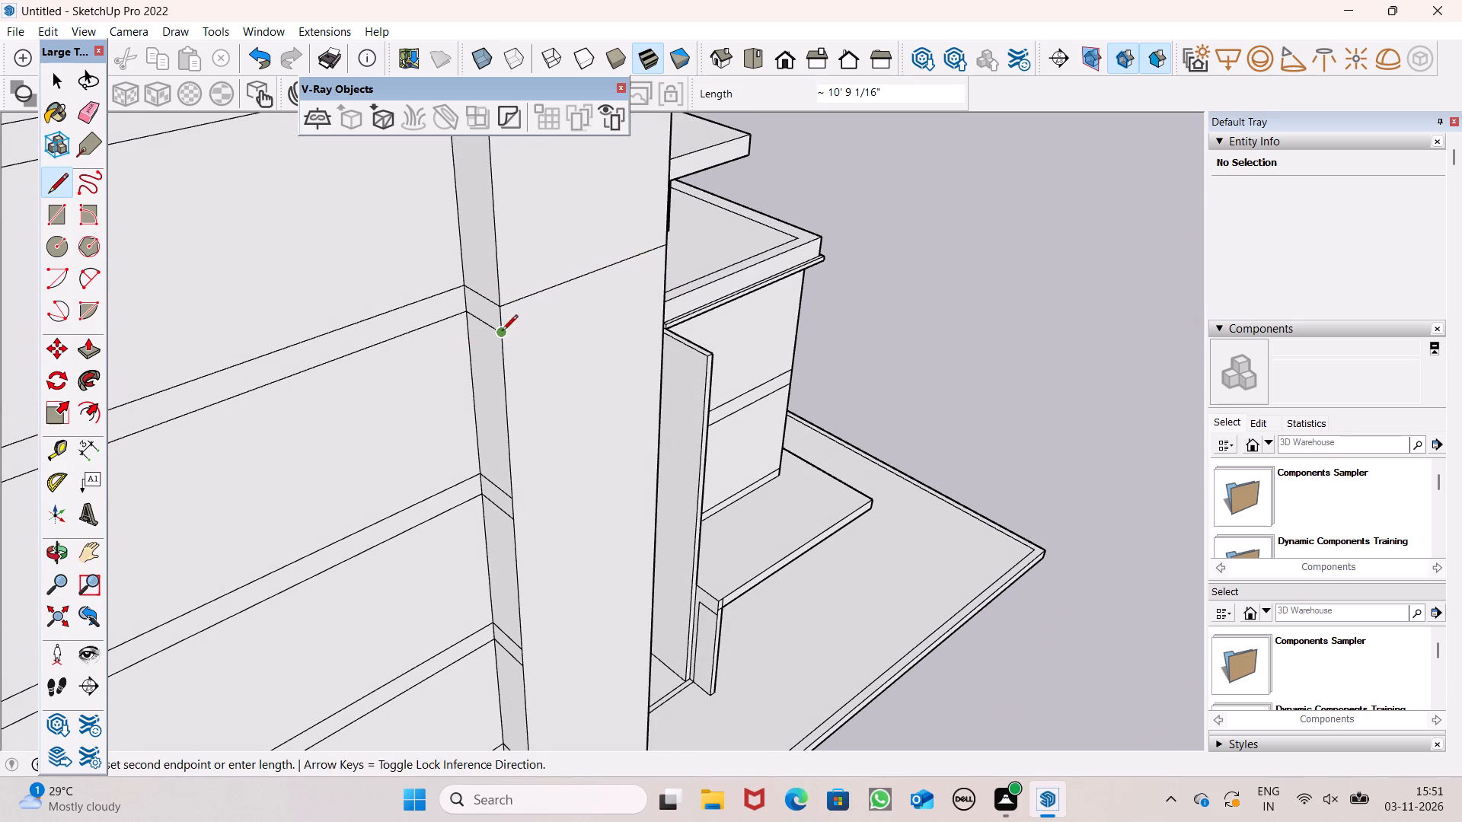
{"action": "left_click", "coordinate": [656, 272]}
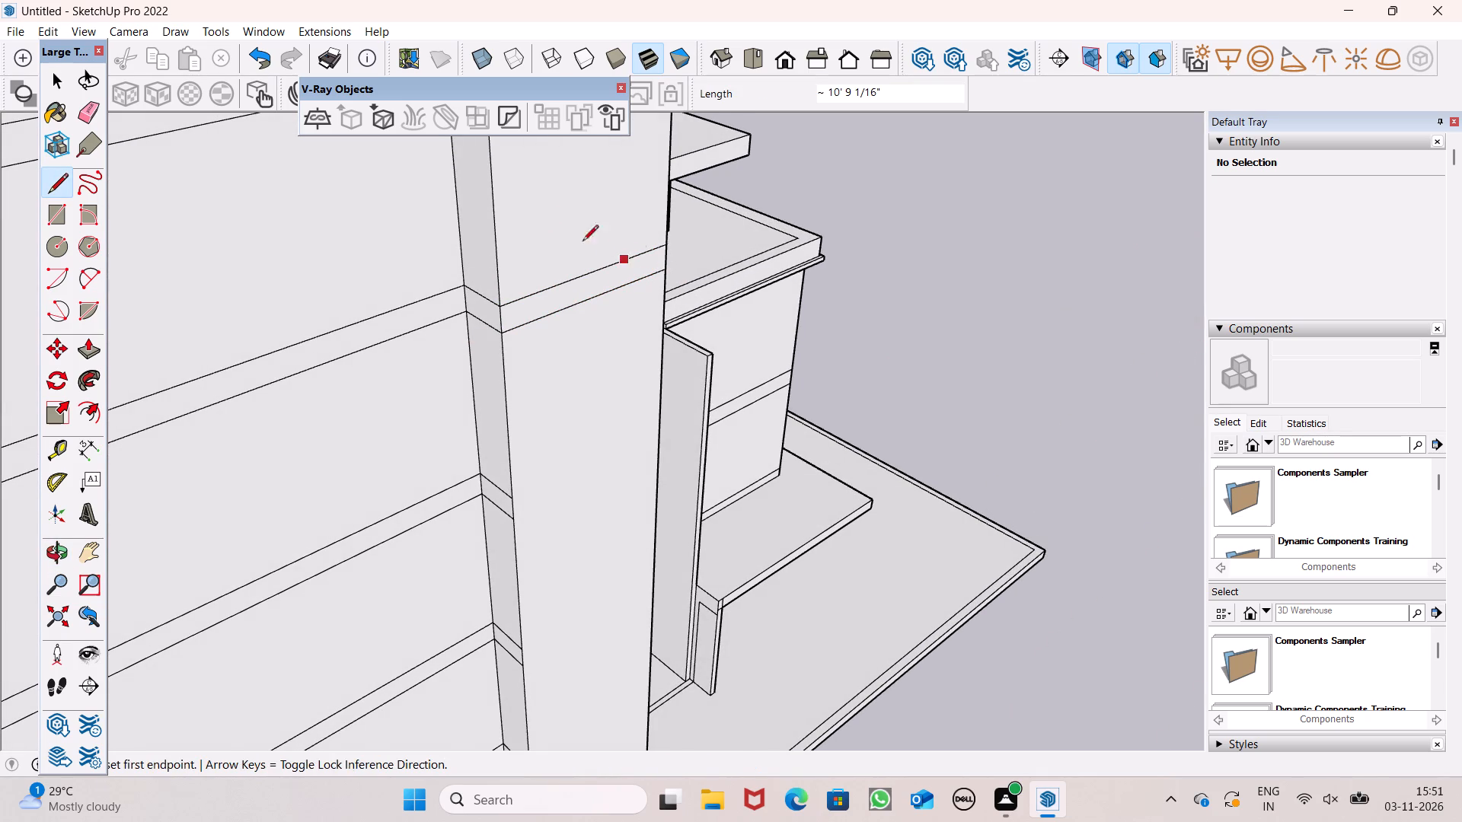
Draw both edges of the second floor band down across the tall panel's front face, each about 10' 9" long.
{"action": "scroll", "coordinate": [525, 220], "scroll_direction": "down", "scroll_amount": 1}
{"action": "scroll", "coordinate": [522, 500], "scroll_direction": "up", "scroll_amount": 5}
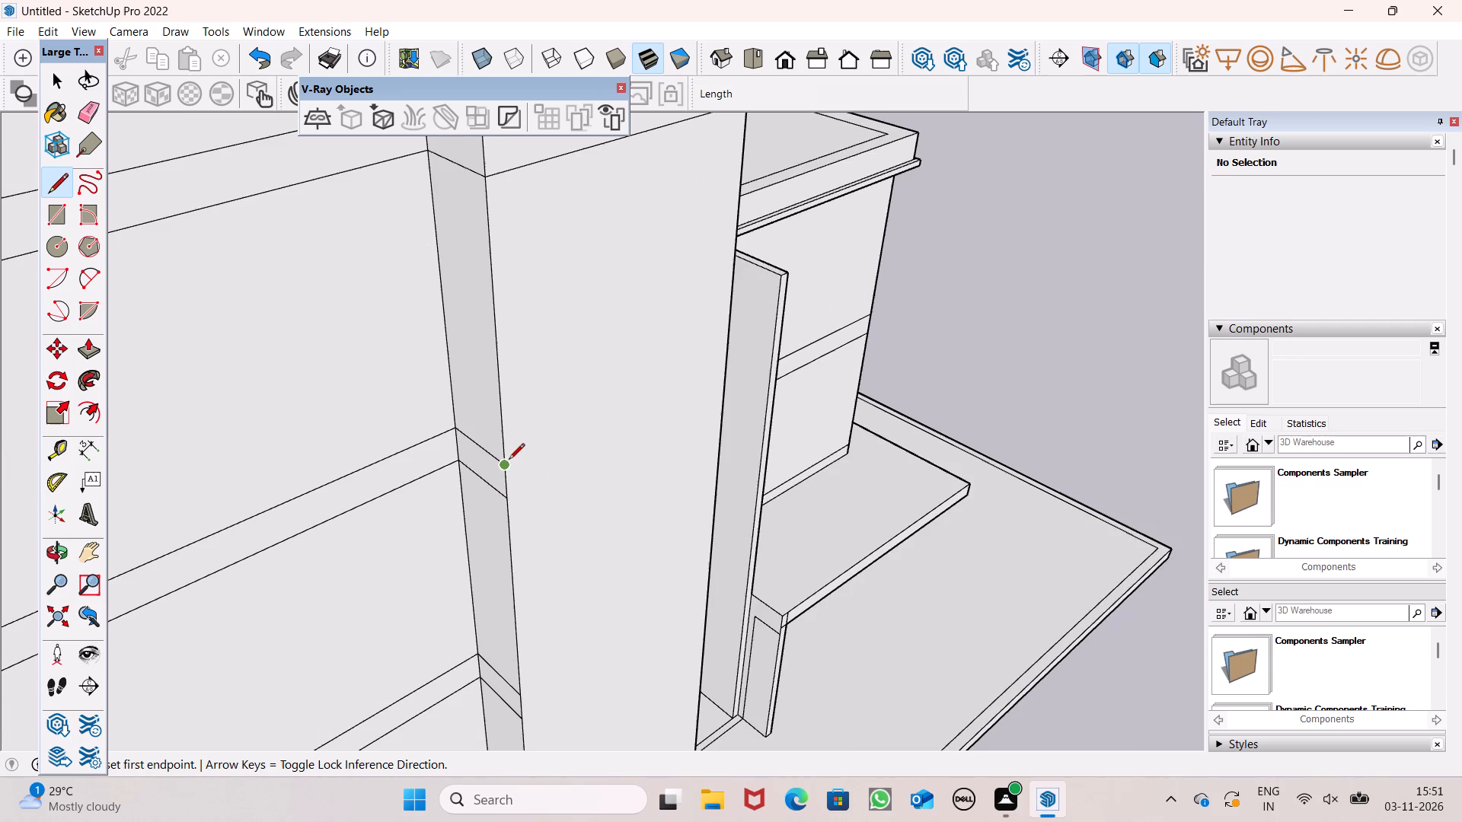
{"action": "left_click", "coordinate": [509, 460]}
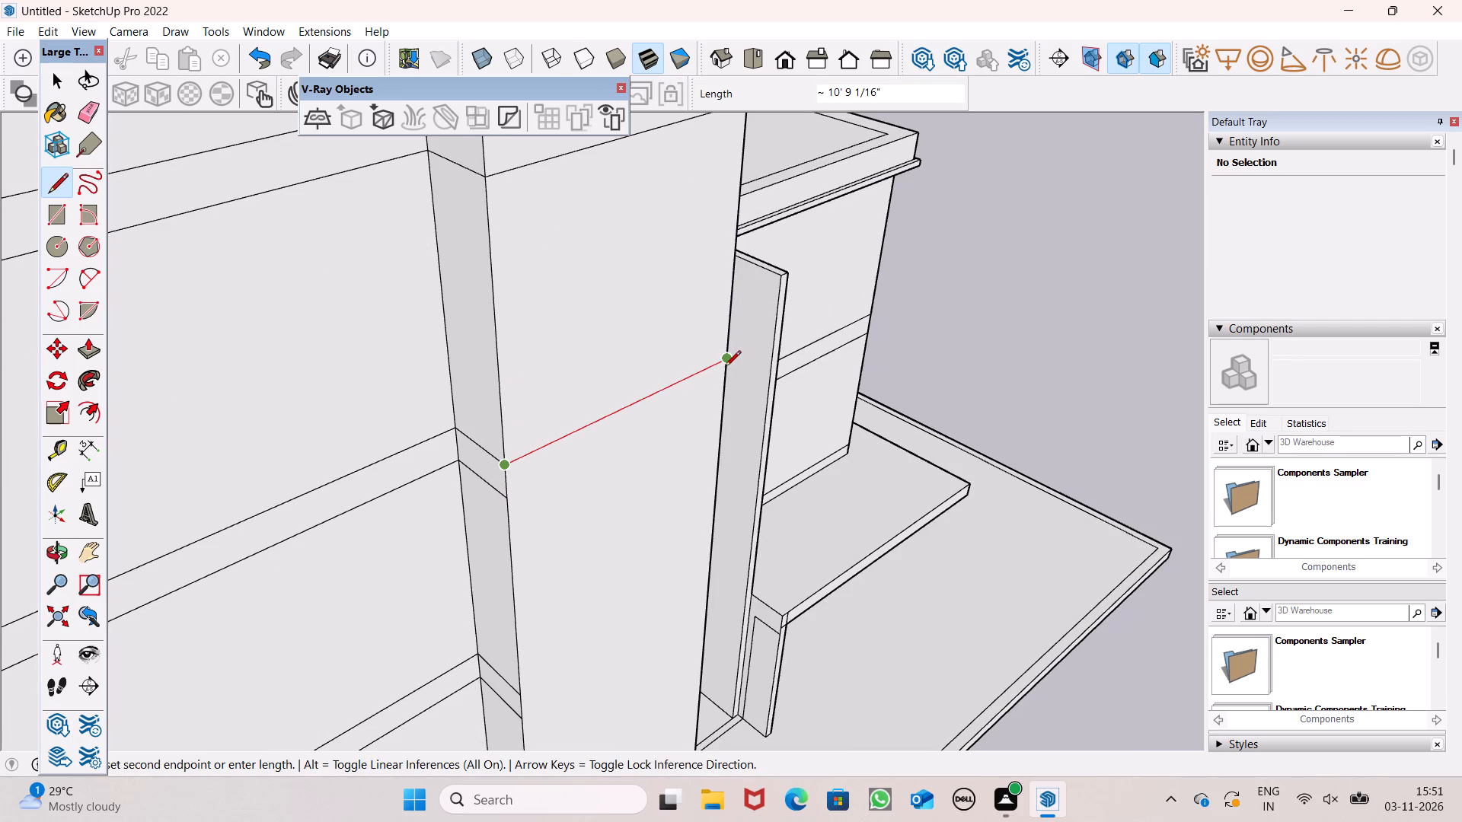
{"action": "left_click", "coordinate": [725, 367]}
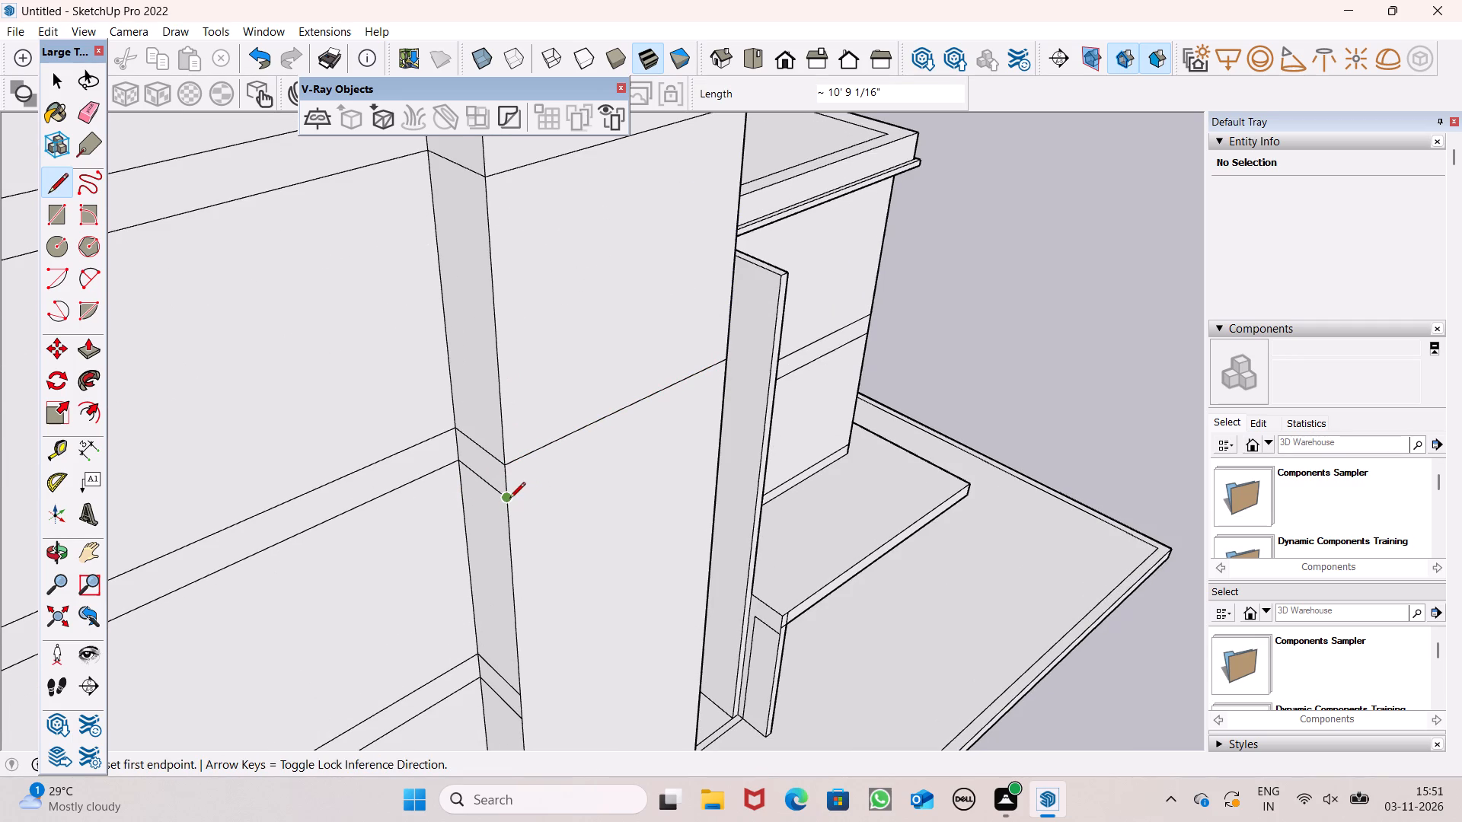
{"action": "left_click", "coordinate": [509, 499]}
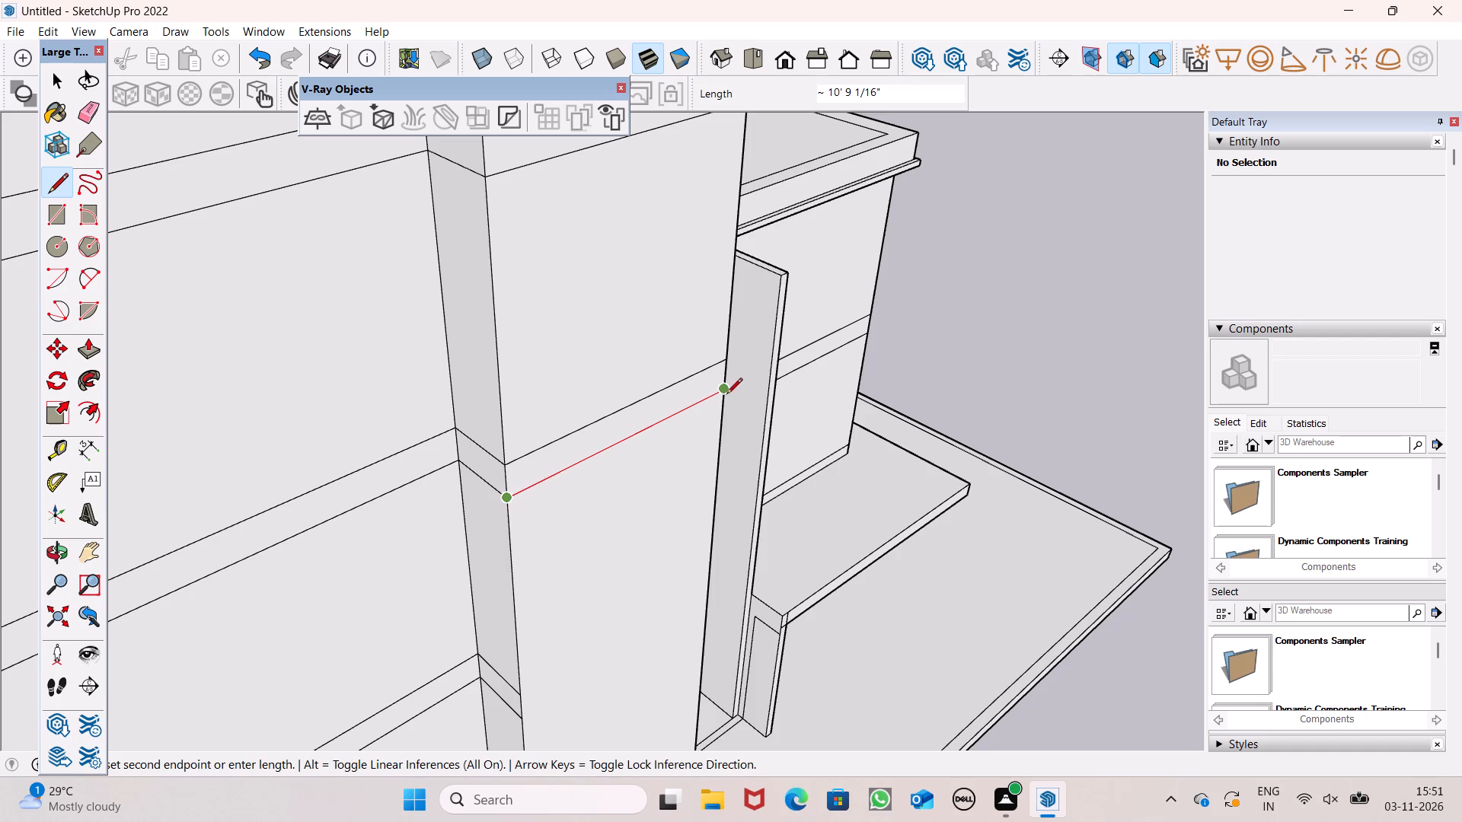
{"action": "left_click", "coordinate": [726, 394]}
Draw both edges of the third floor band down across the tall panel's front face, each about 10' 9" long.
{"action": "scroll", "coordinate": [488, 334], "scroll_direction": "down", "scroll_amount": 7}
{"action": "scroll", "coordinate": [496, 511], "scroll_direction": "up", "scroll_amount": 6}
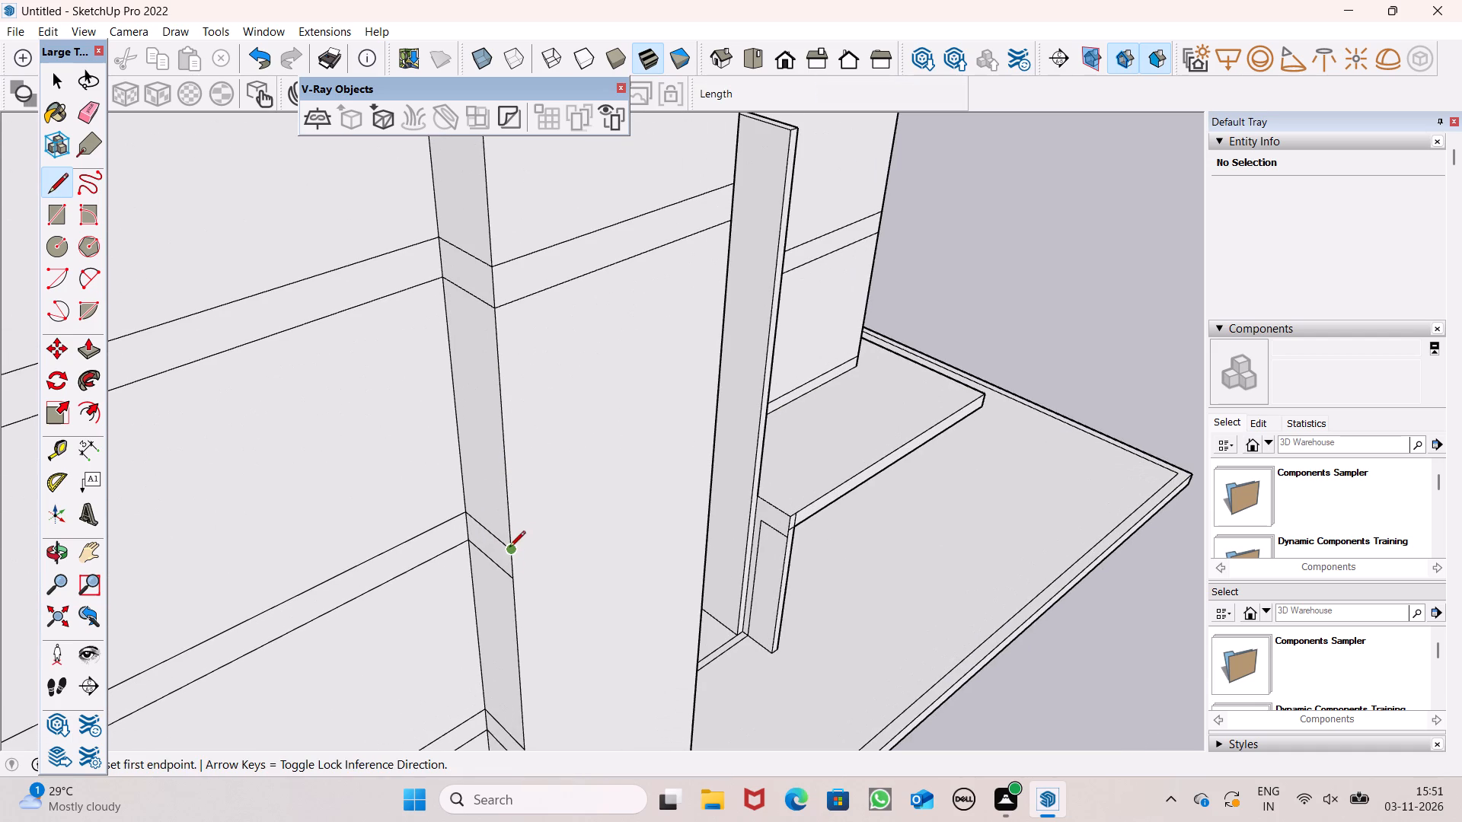
{"action": "left_click", "coordinate": [509, 548]}
{"action": "left_click", "coordinate": [720, 451]}
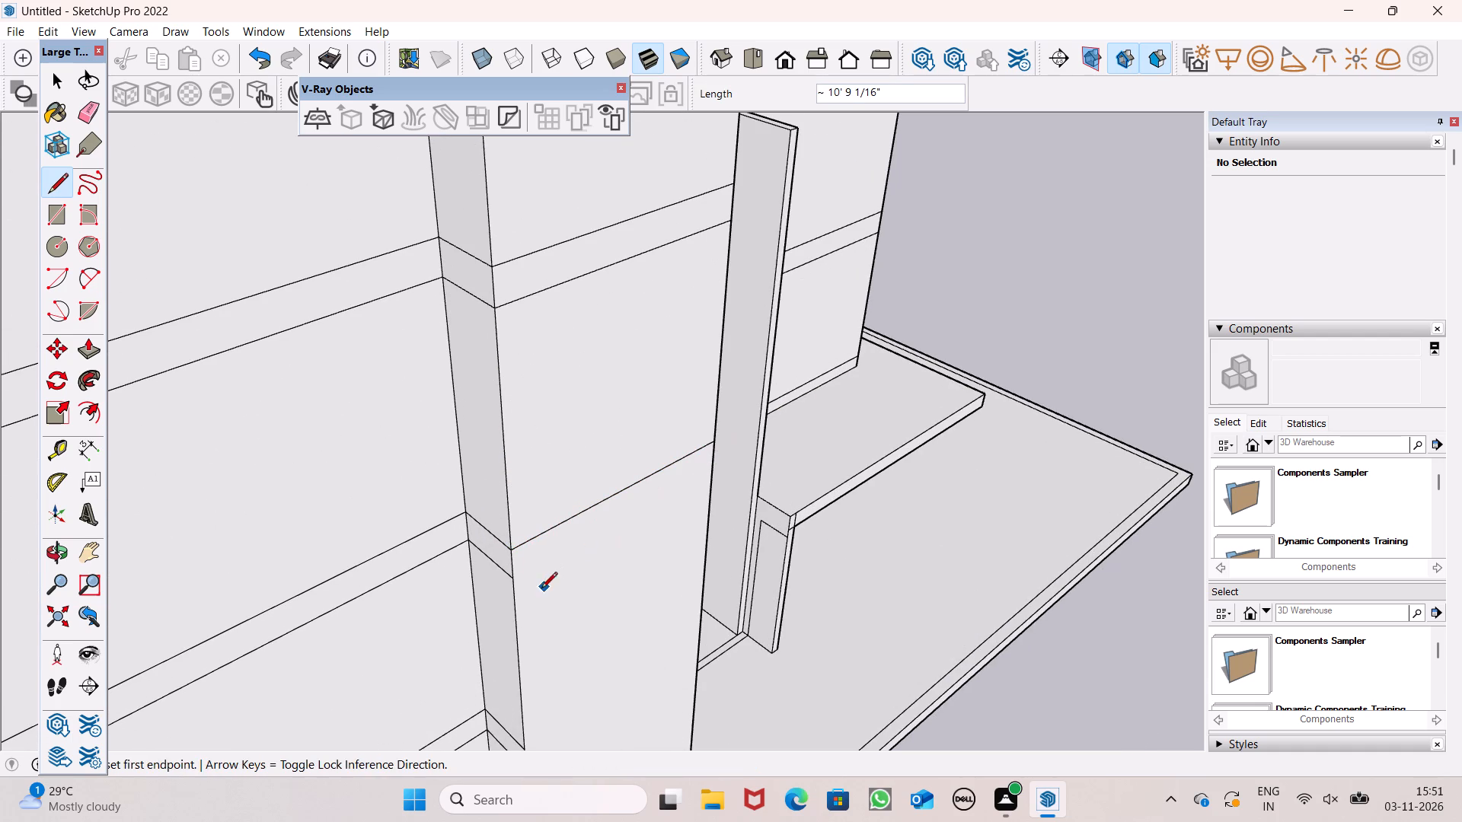
{"action": "left_click_drag", "start_coordinate": [512, 576], "coordinate": [532, 569]}
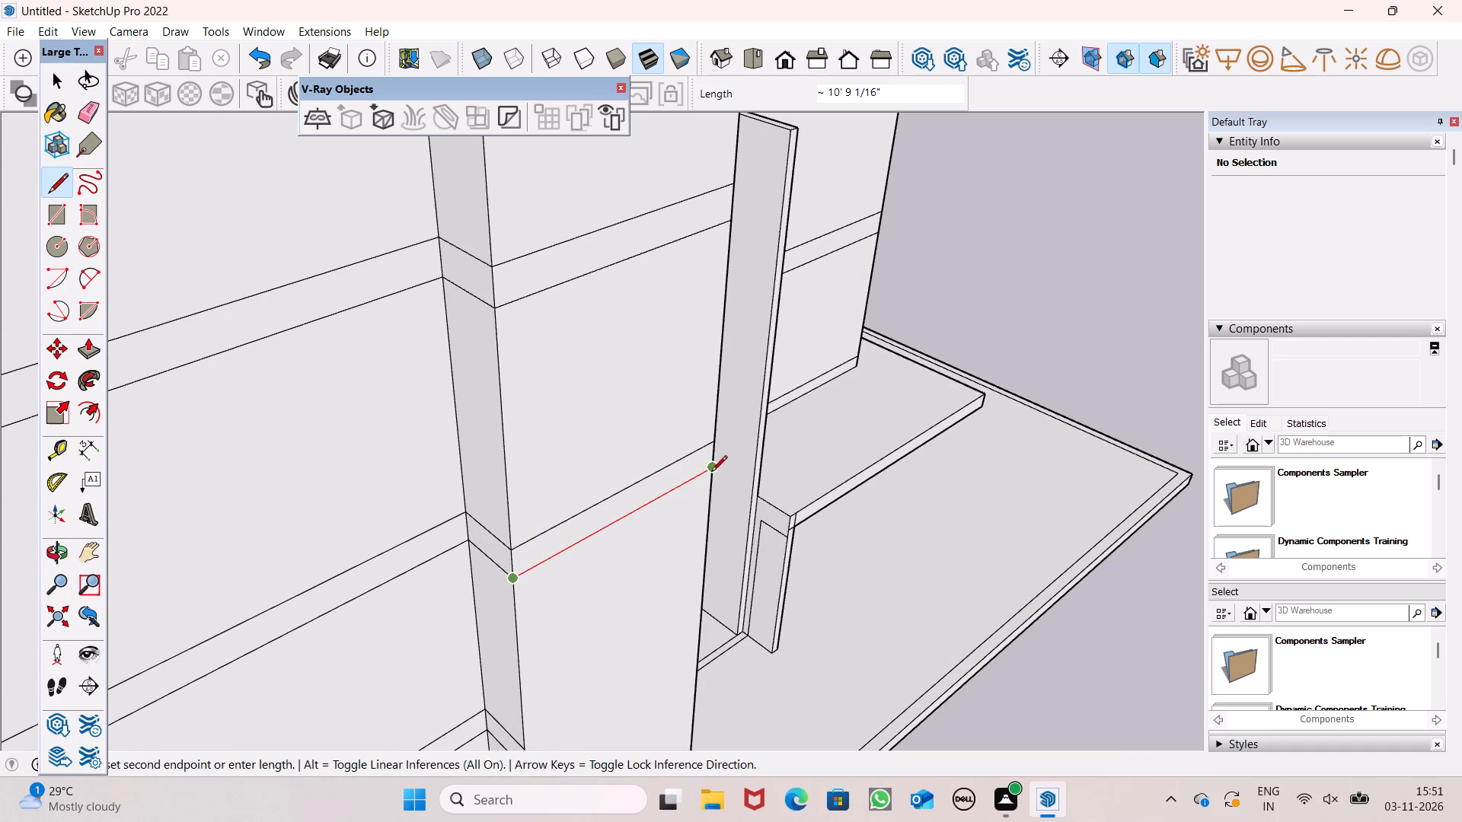
{"action": "left_click", "coordinate": [711, 473]}
Draw both edges of the lowest floor band across the tall panel's front face, each about 10' 9" long.
{"action": "scroll", "coordinate": [540, 352], "scroll_direction": "down", "scroll_amount": 11}
{"action": "middle_click_drag", "start_coordinate": [582, 609], "coordinate": [555, 530]}
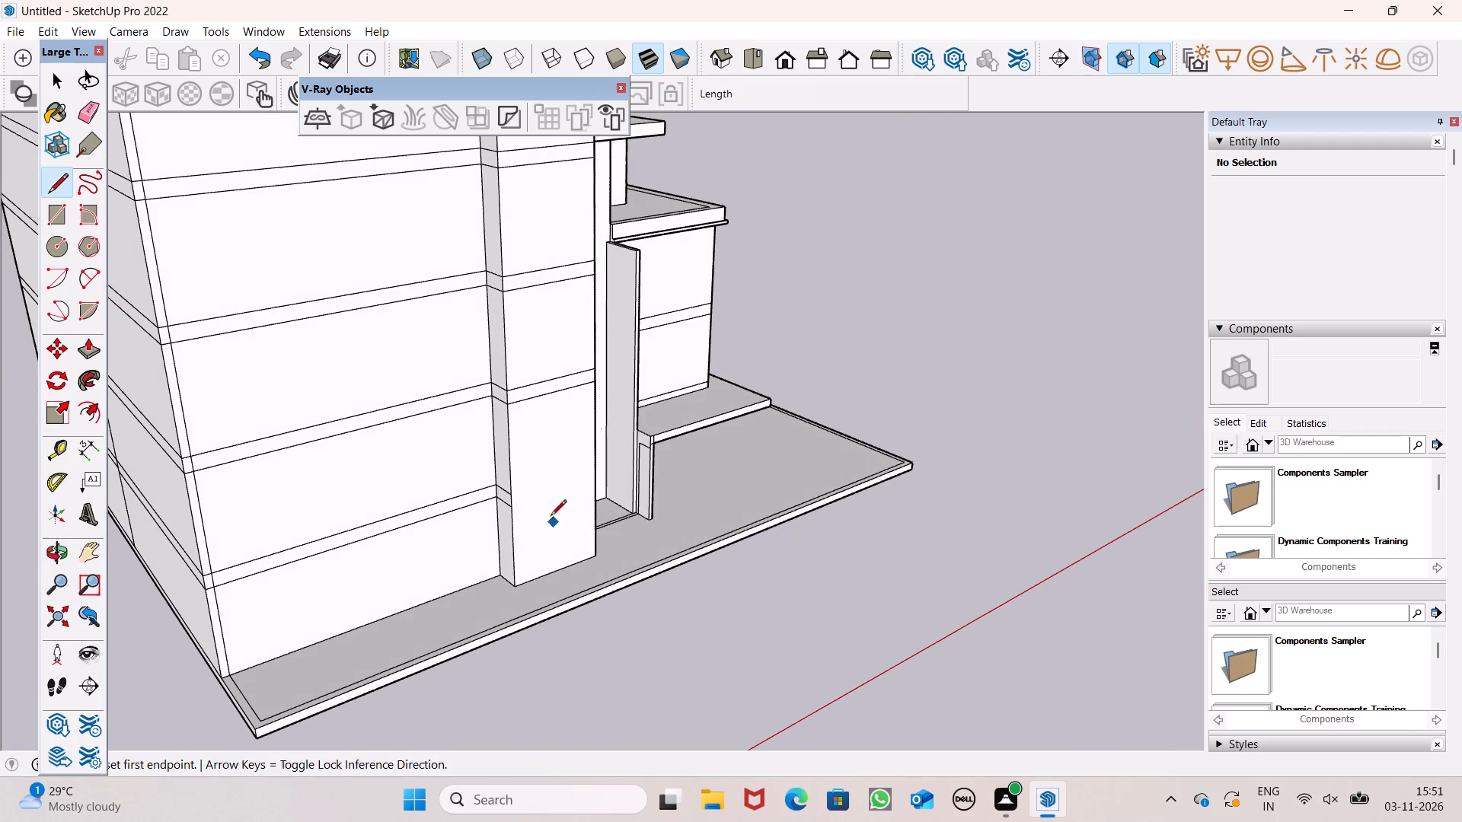
{"action": "scroll", "coordinate": [540, 470], "scroll_direction": "up", "scroll_amount": 7}
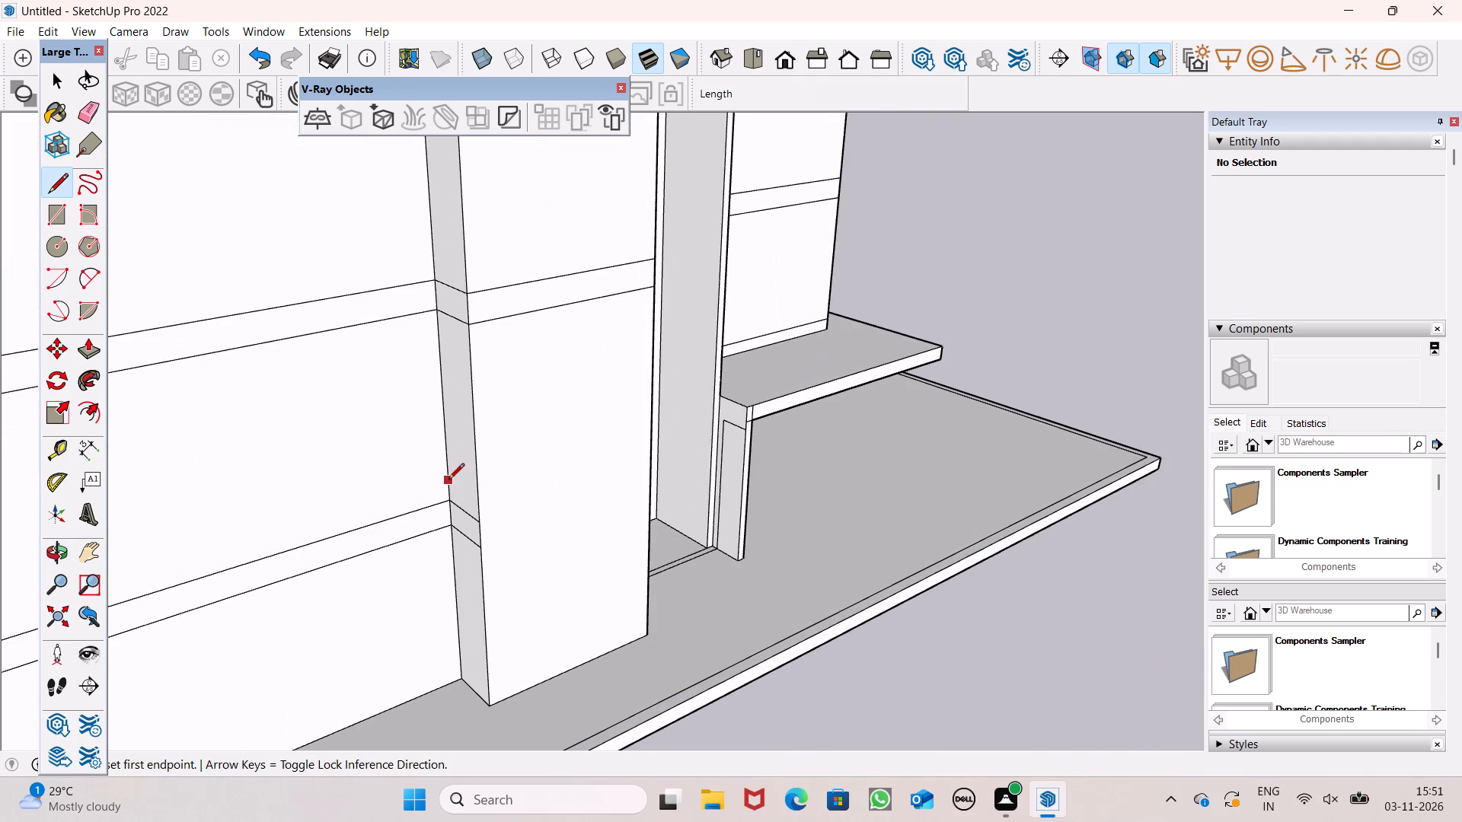
{"action": "scroll", "coordinate": [448, 481], "scroll_direction": "up", "scroll_amount": 4}
{"action": "left_click", "coordinate": [496, 538]}
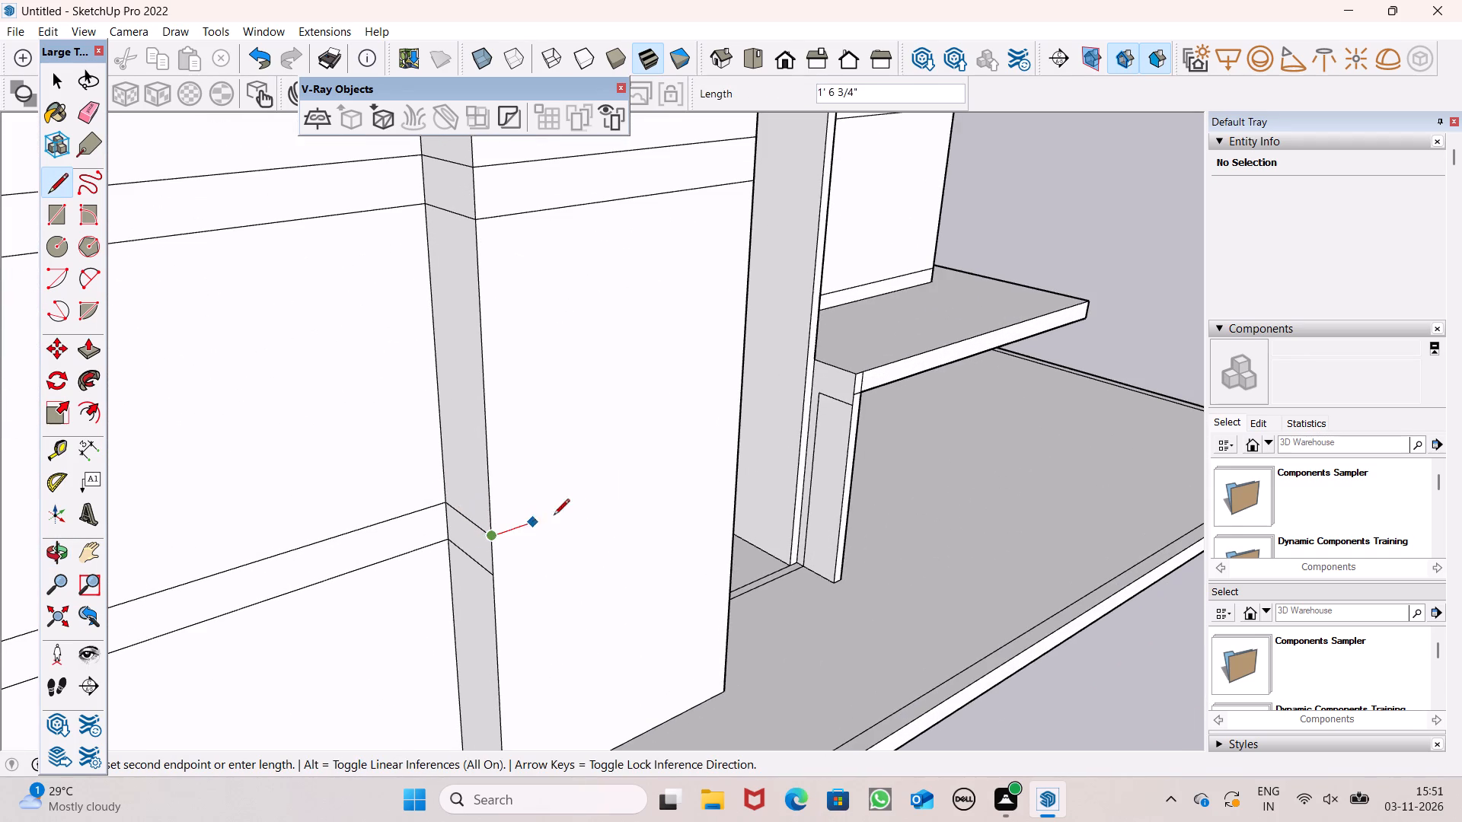
{"action": "left_click", "coordinate": [735, 457]}
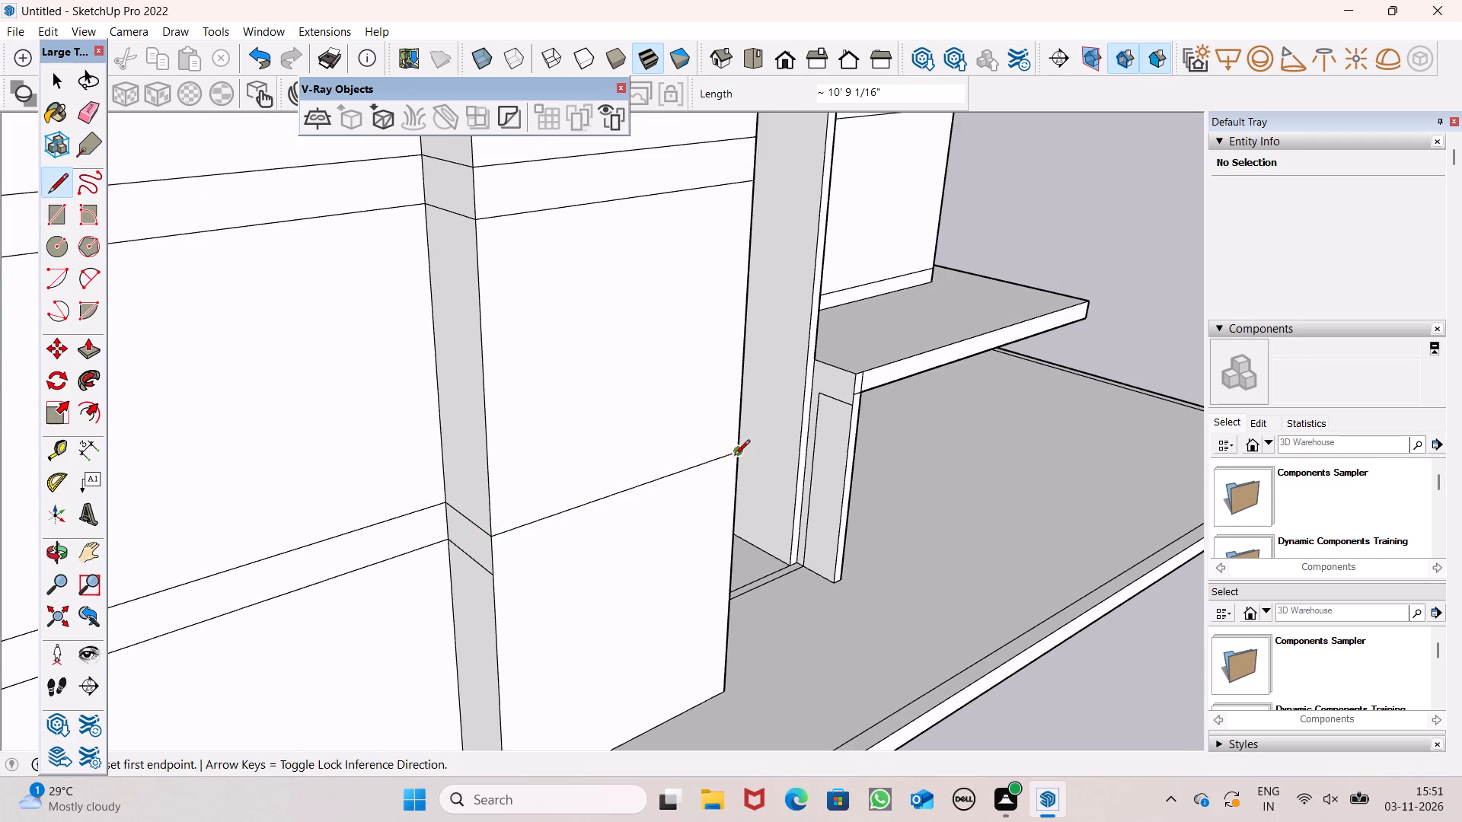
{"action": "left_click", "coordinate": [498, 569]}
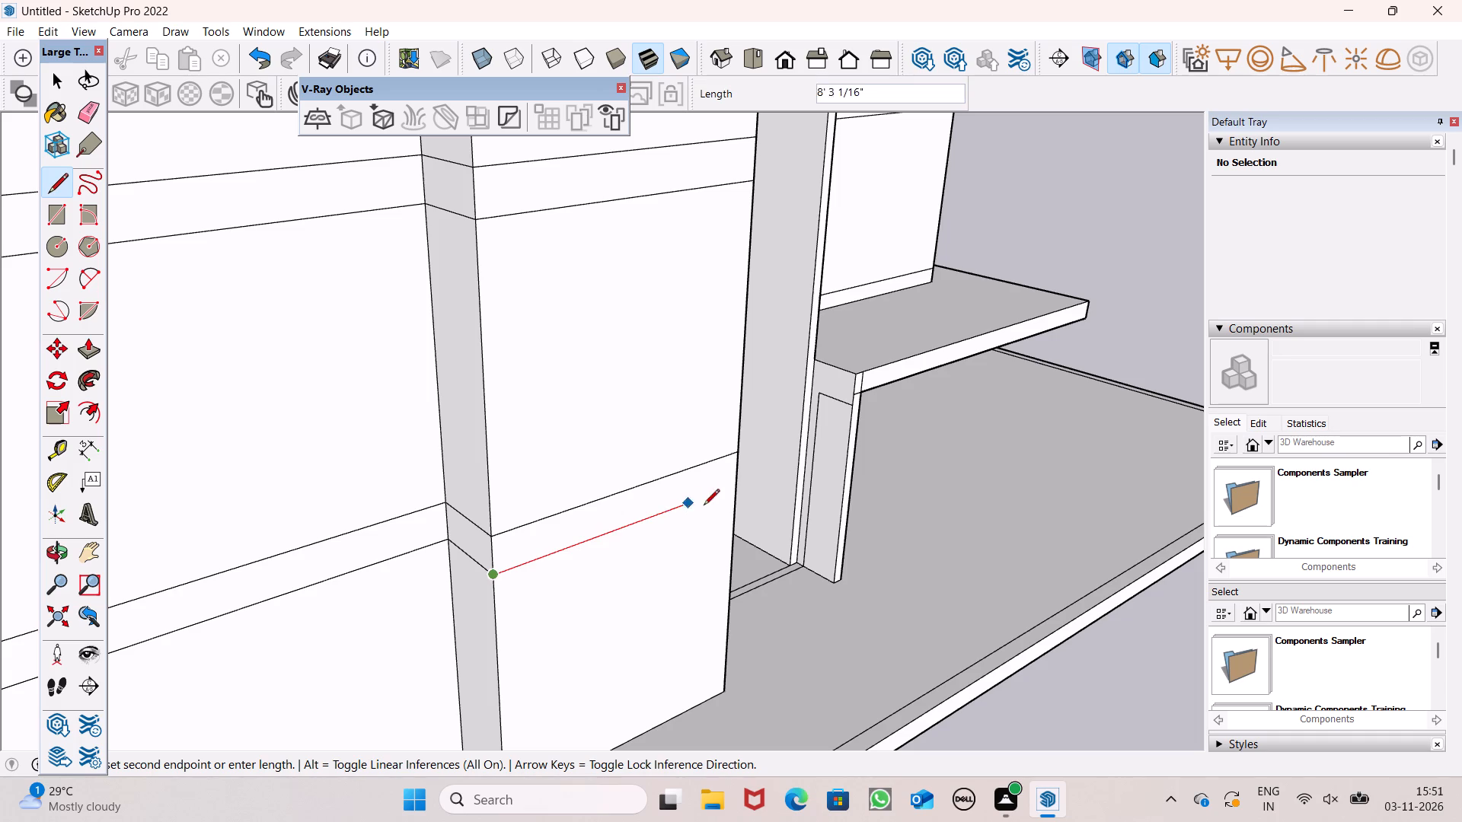
{"action": "left_click", "coordinate": [733, 489]}
{"action": "scroll", "coordinate": [618, 490], "scroll_direction": "down", "scroll_amount": 6}
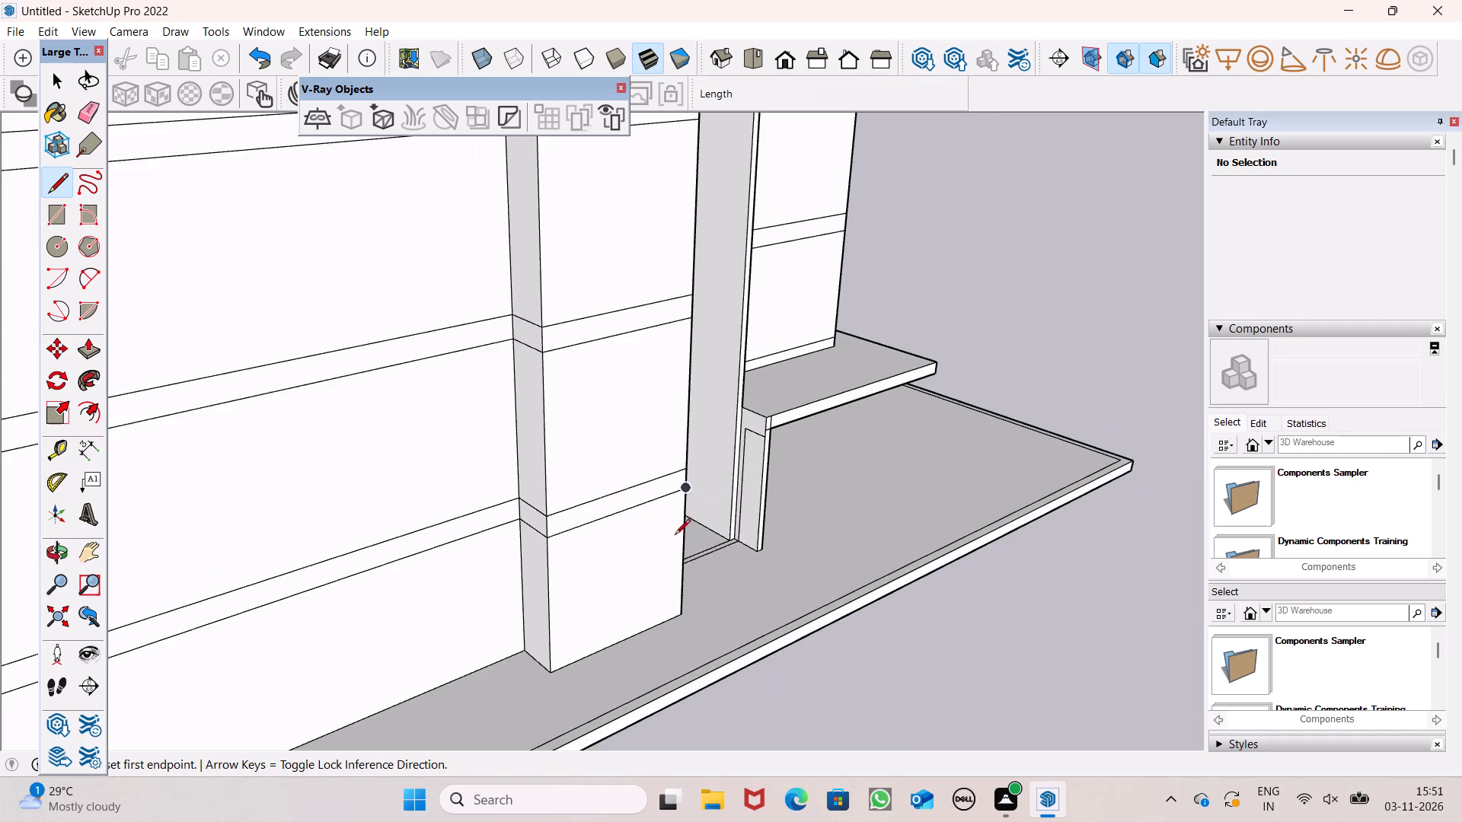
{"action": "middle_click_drag", "start_coordinate": [671, 538], "coordinate": [476, 622]}
{"action": "key", "text": "space"}
Draw a square of about 3' 1" on the tall panel's front face, its upper edge on the cross line below the panel's top.
{"action": "scroll", "coordinate": [464, 597], "scroll_direction": "down", "scroll_amount": 5}
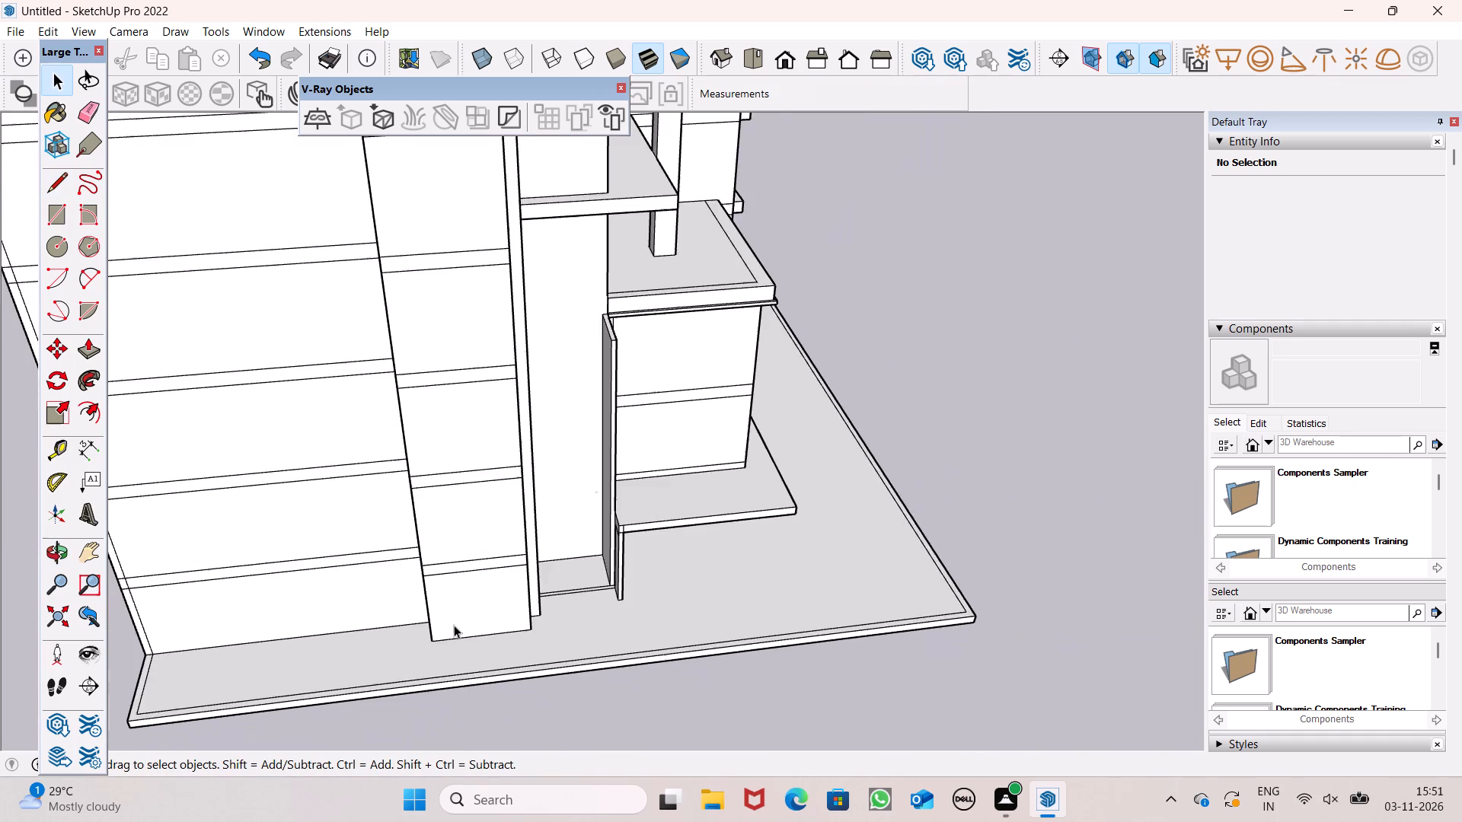
{"action": "scroll", "coordinate": [452, 631], "scroll_direction": "down", "scroll_amount": 4}
{"action": "left_click", "coordinate": [49, 220]}
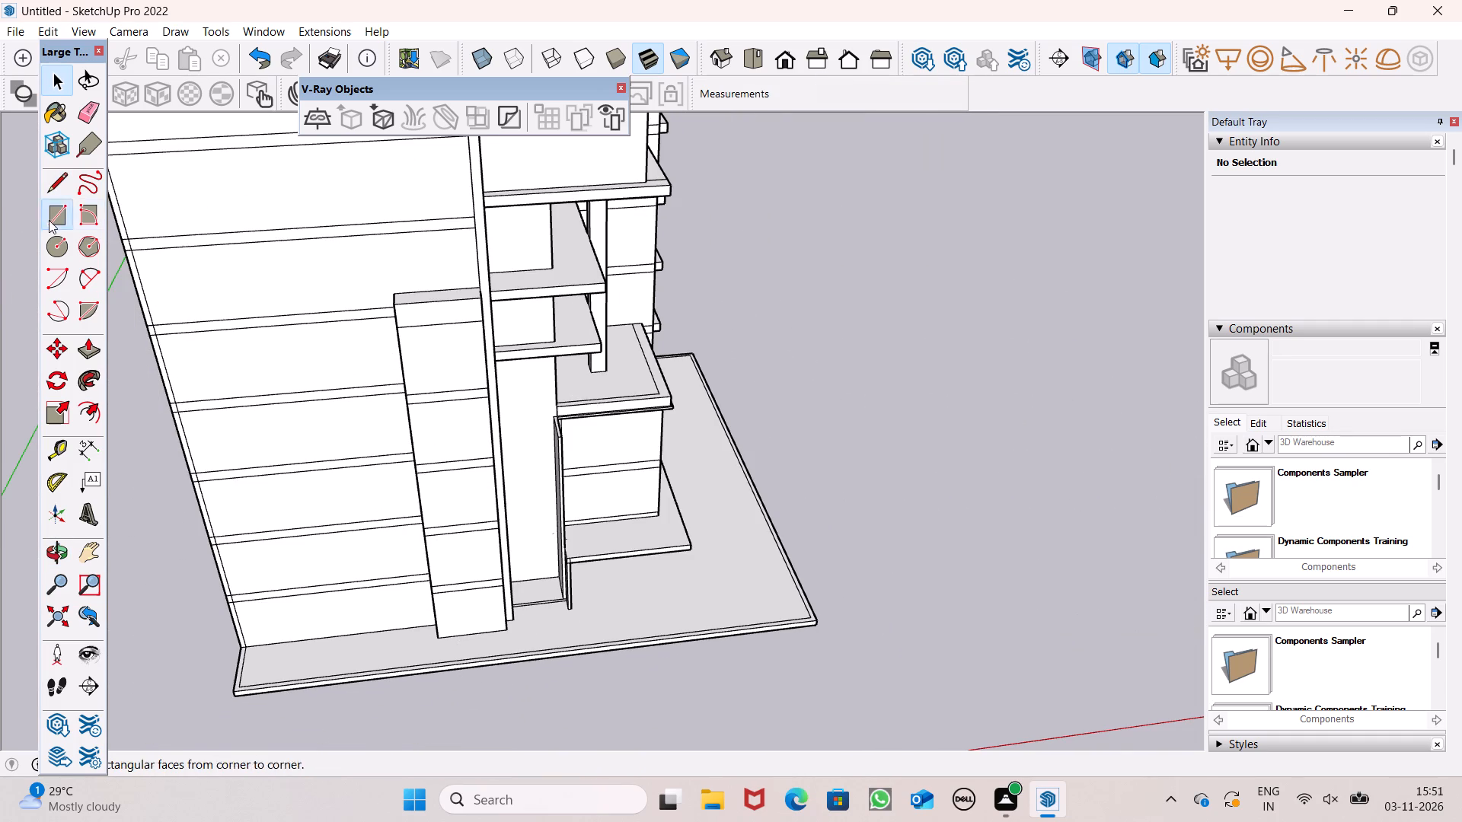
{"action": "scroll", "coordinate": [541, 279], "scroll_direction": "down", "scroll_amount": 3}
{"action": "middle_click_drag", "start_coordinate": [517, 333], "coordinate": [475, 229]}
{"action": "scroll", "coordinate": [454, 288], "scroll_direction": "up", "scroll_amount": 17}
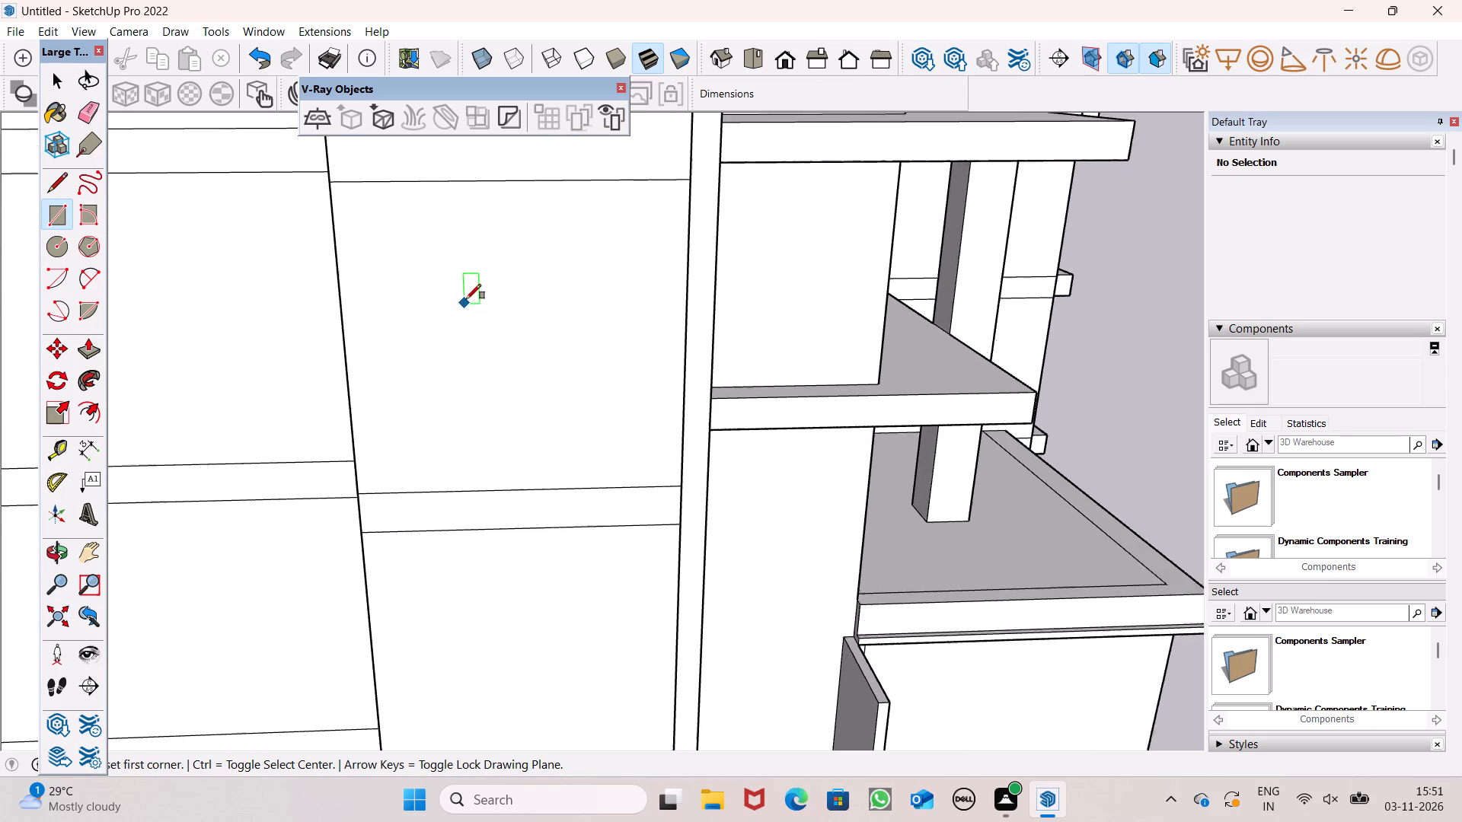
{"action": "scroll", "coordinate": [466, 299], "scroll_direction": "up", "scroll_amount": 1}
{"action": "scroll", "coordinate": [468, 307], "scroll_direction": "down", "scroll_amount": 4}
{"action": "scroll", "coordinate": [474, 232], "scroll_direction": "up", "scroll_amount": 2}
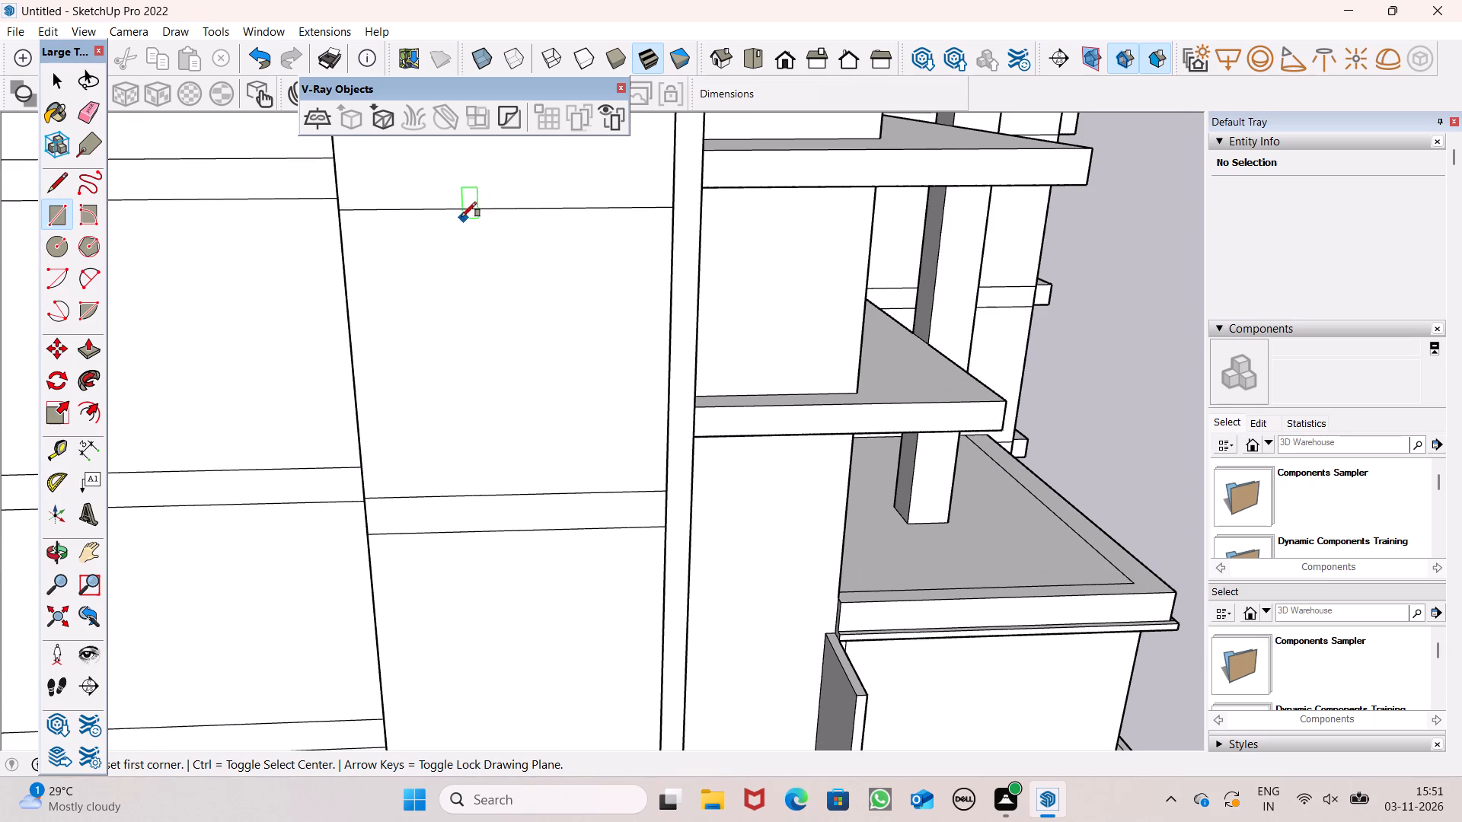
{"action": "left_click", "coordinate": [455, 213]}
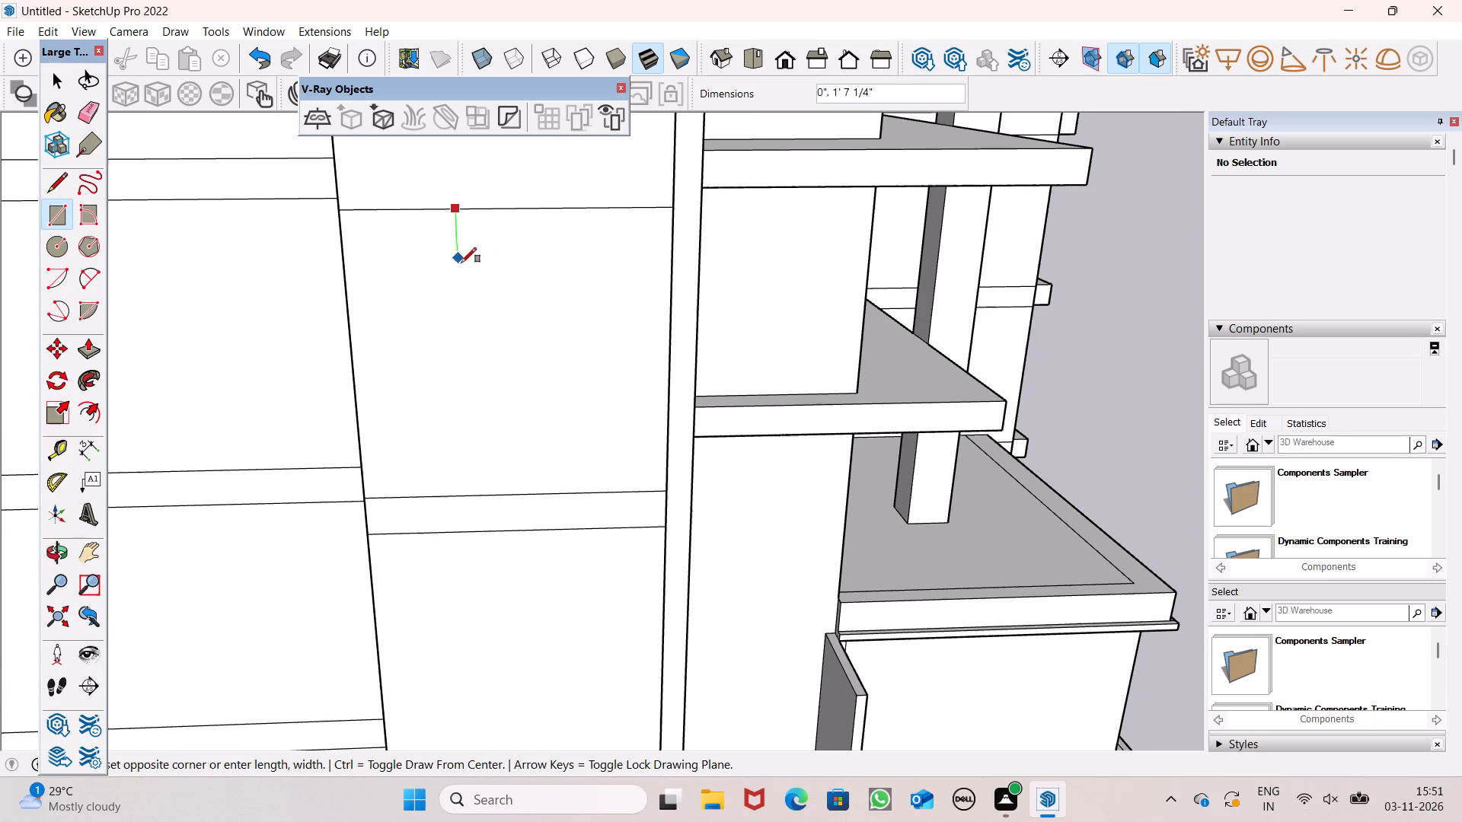
{"action": "left_click", "coordinate": [554, 303]}
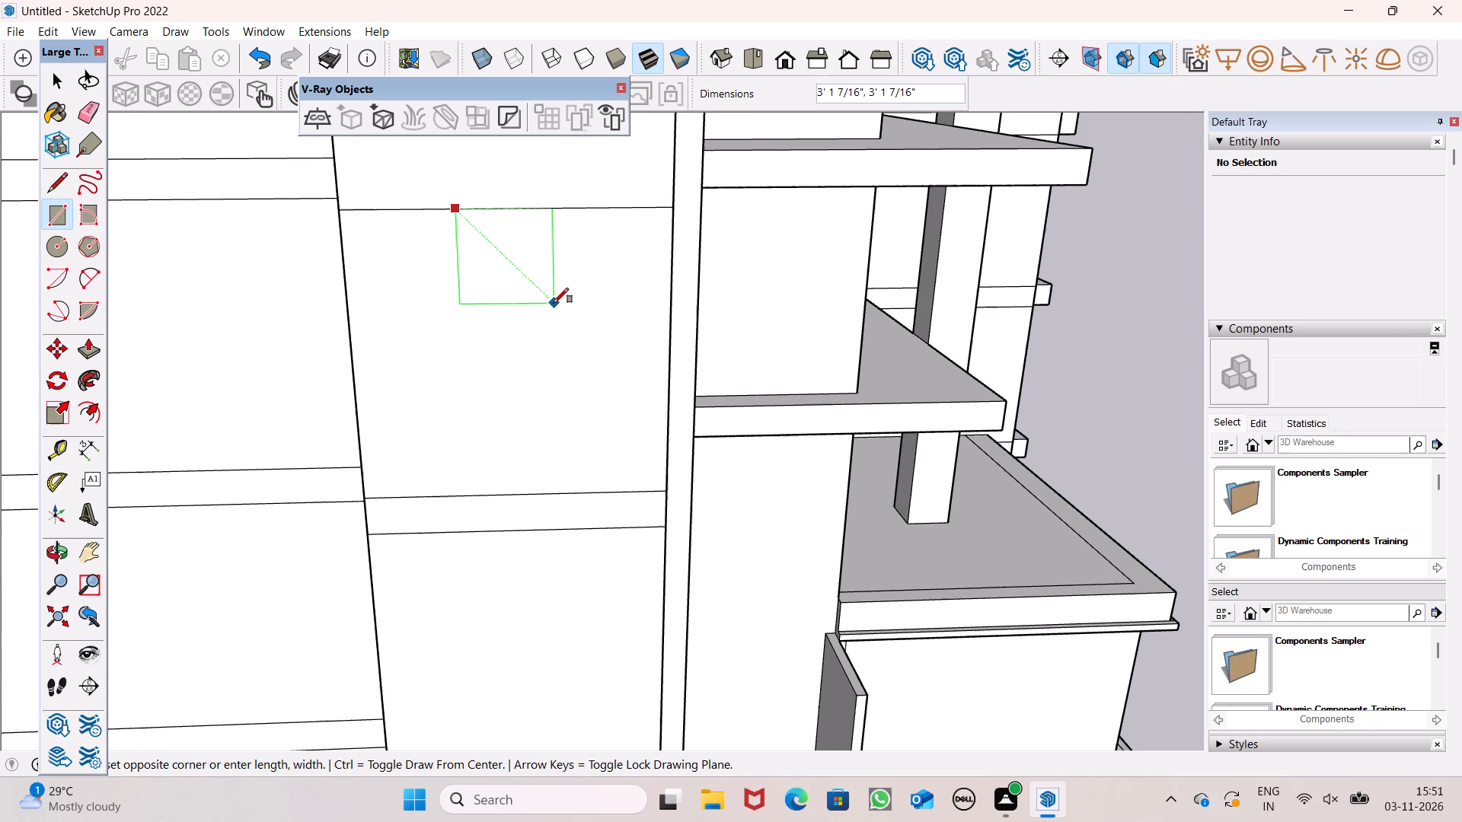
Copy the square face with its edges about 11' 8" straight down, placing it just below the next floor band on the tall panel.
{"action": "scroll", "coordinate": [533, 344], "scroll_direction": "down", "scroll_amount": 7}
{"action": "key", "text": "space"}
{"action": "double_click", "coordinate": [526, 307]}
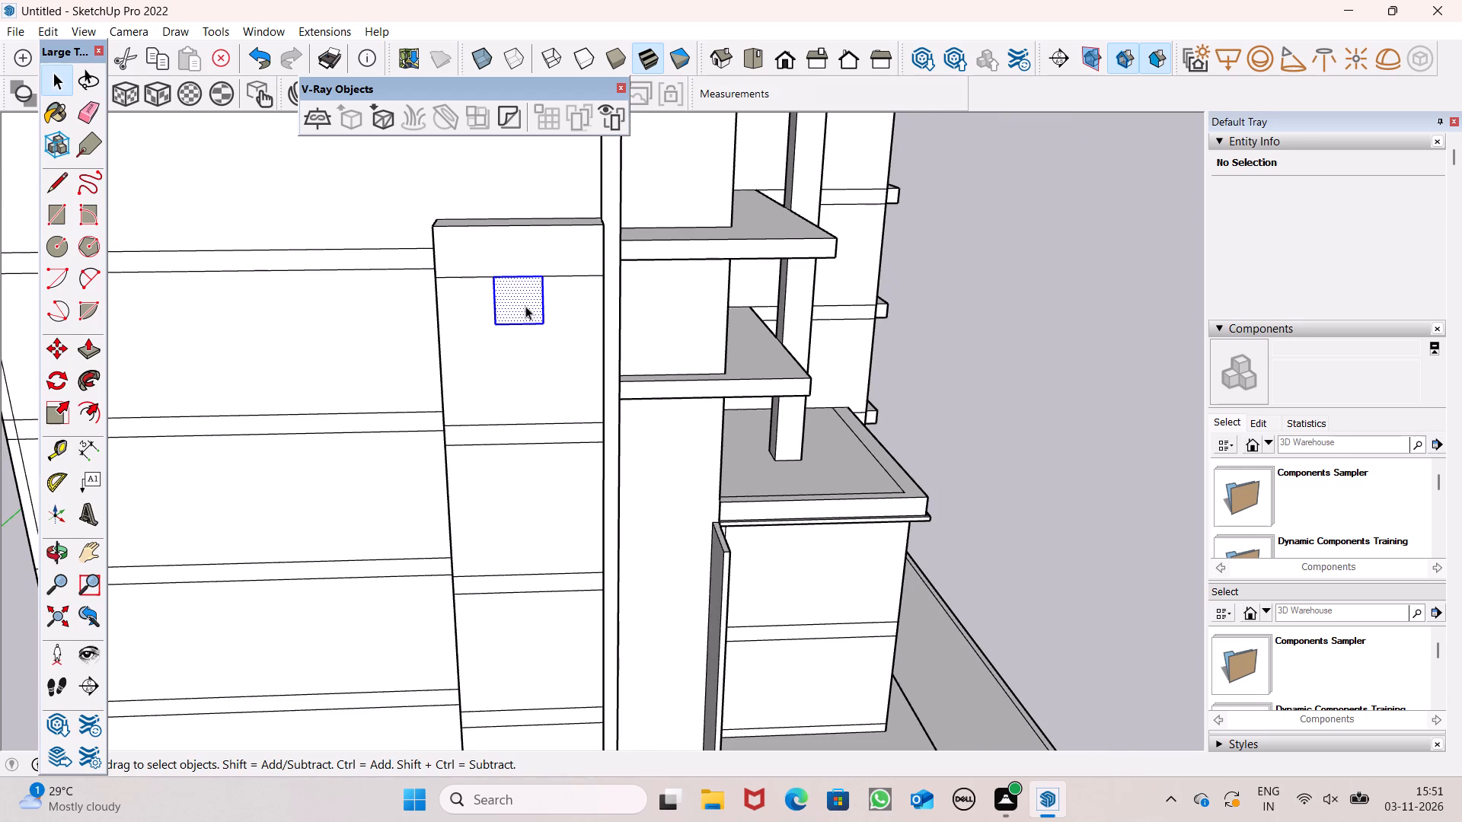
{"action": "key", "text": "m"}
{"action": "key", "text": "Return"}
{"action": "scroll", "coordinate": [522, 310], "scroll_direction": "down", "scroll_amount": 6}
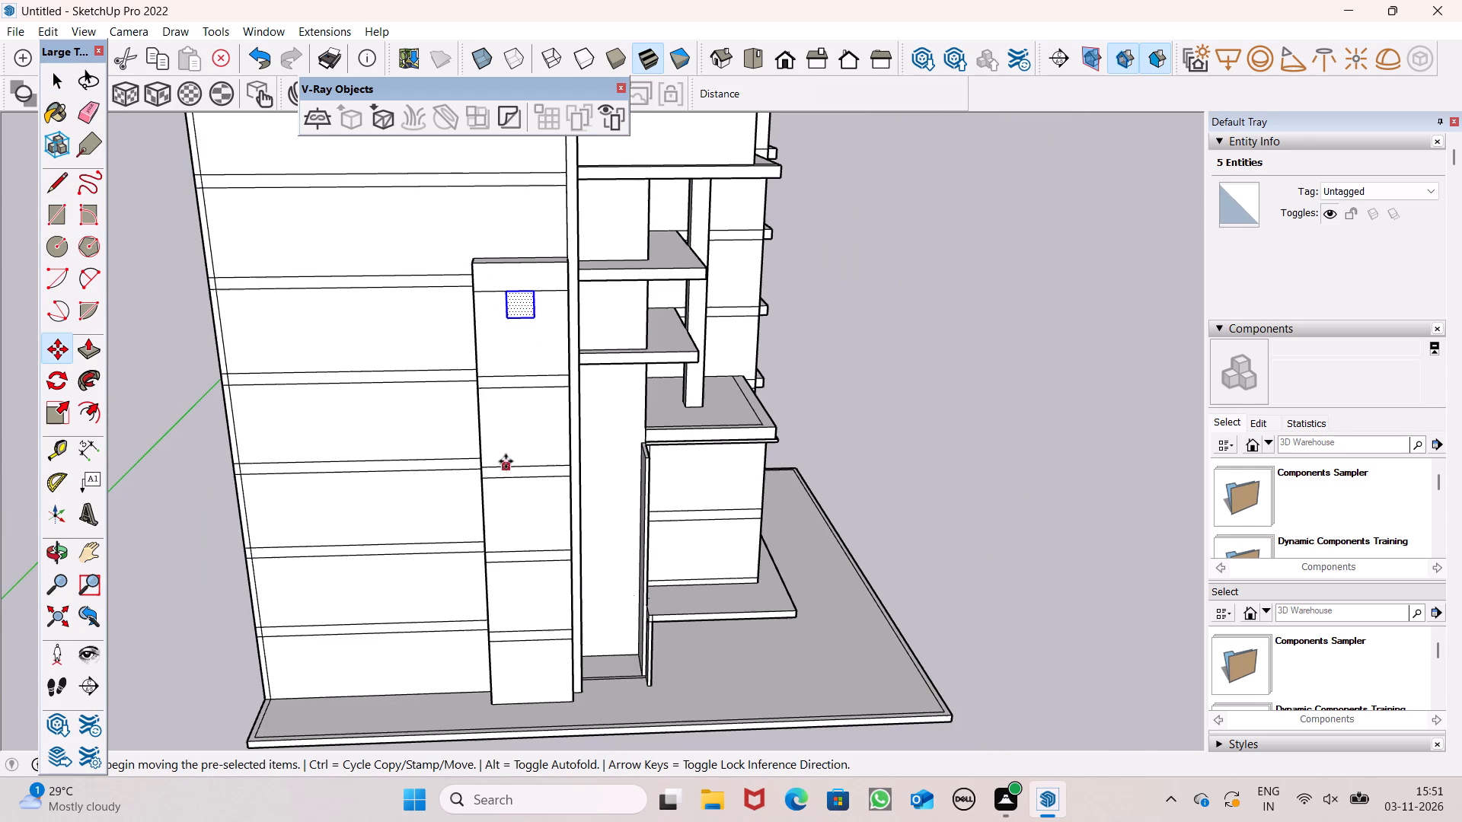
{"action": "scroll", "coordinate": [502, 442], "scroll_direction": "up", "scroll_amount": 7}
{"action": "left_click_drag", "start_coordinate": [548, 206], "coordinate": [540, 298]}
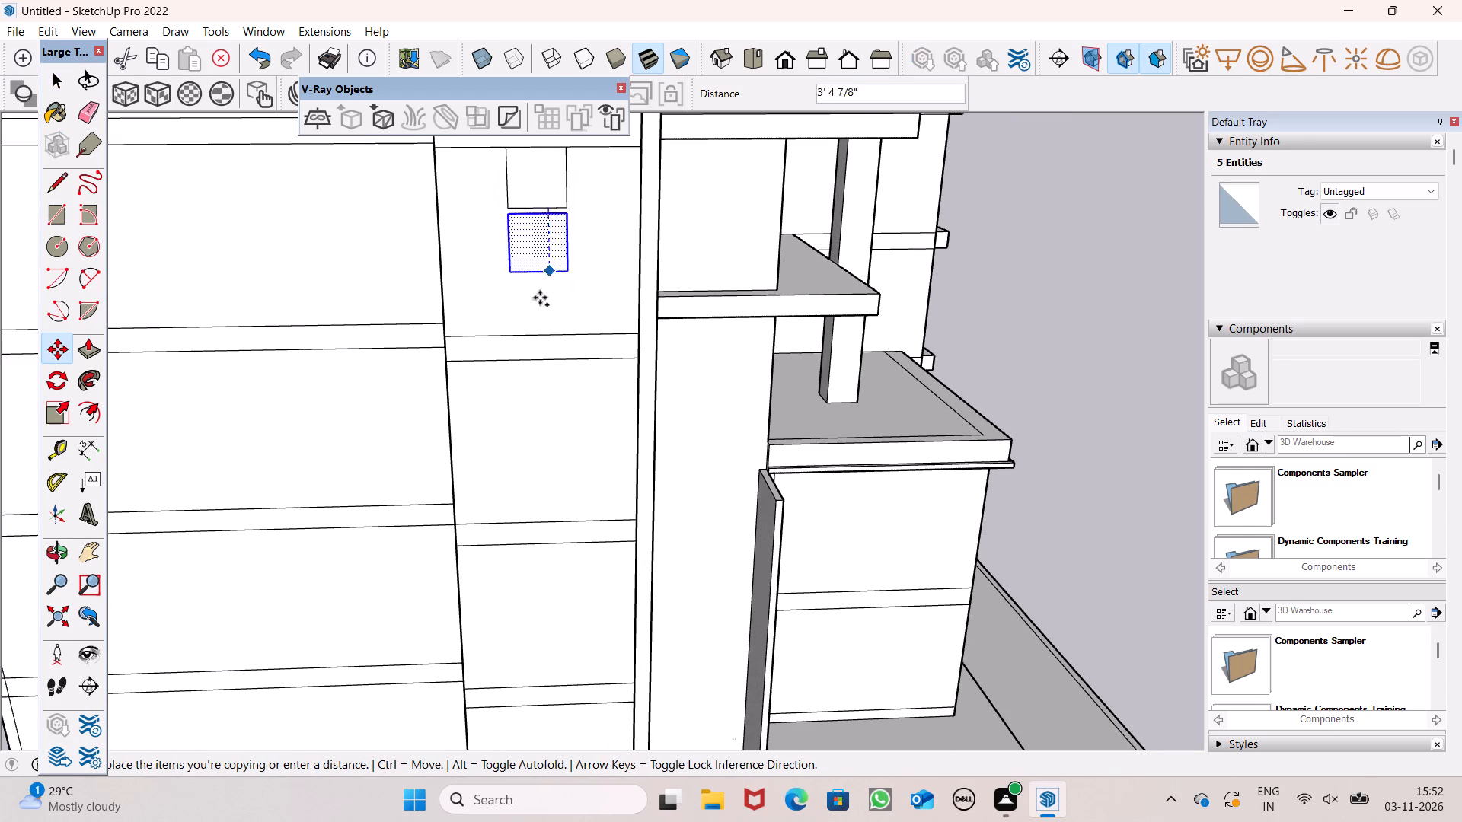
{"action": "left_click_drag", "start_coordinate": [540, 298], "coordinate": [542, 416]}
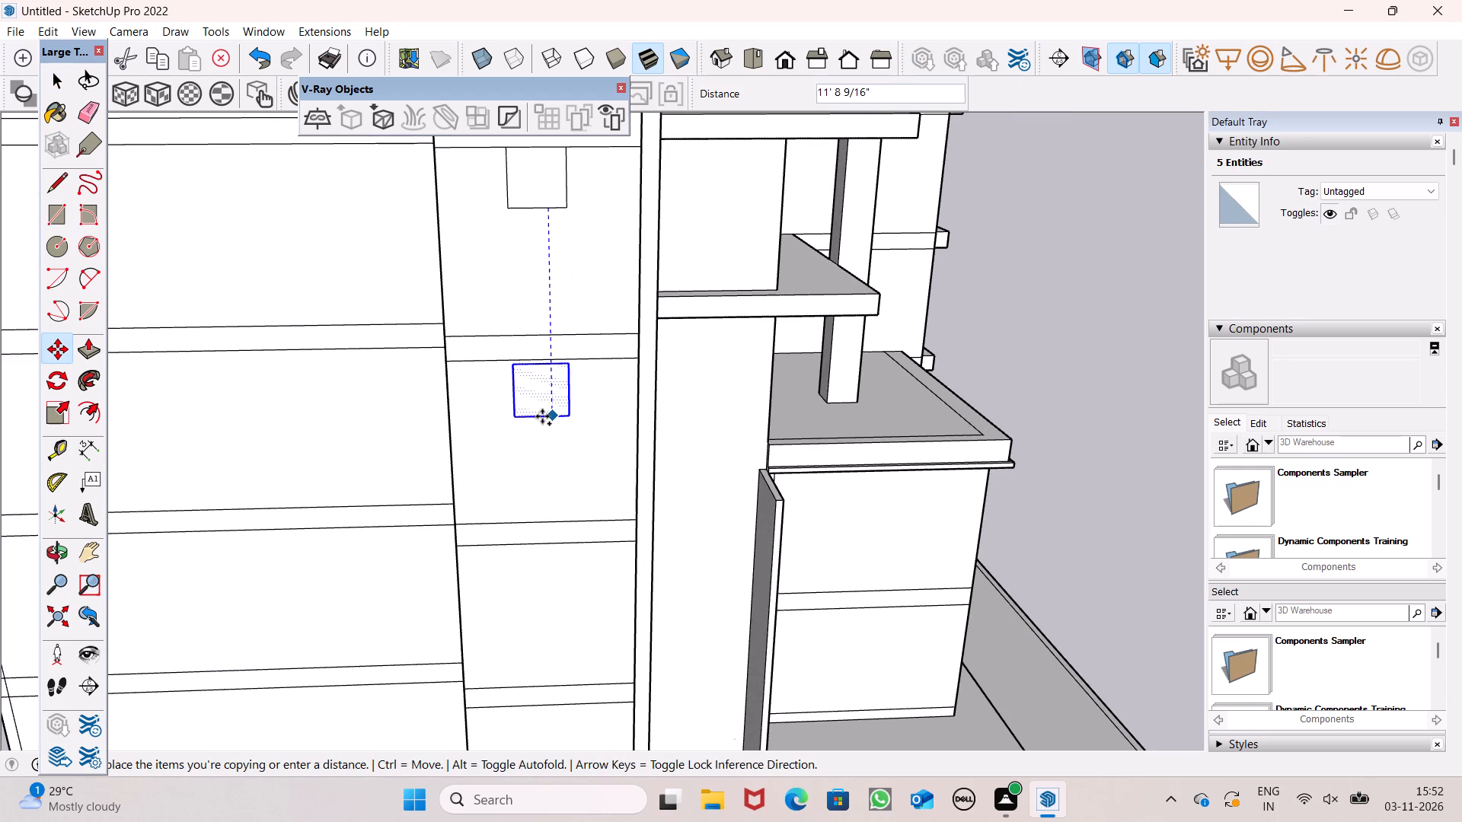
{"action": "left_click_drag", "start_coordinate": [542, 416], "coordinate": [542, 413]}
{"action": "scroll", "coordinate": [570, 309], "scroll_direction": "down", "scroll_amount": 8}
{"action": "scroll", "coordinate": [557, 462], "scroll_direction": "down", "scroll_amount": 3}
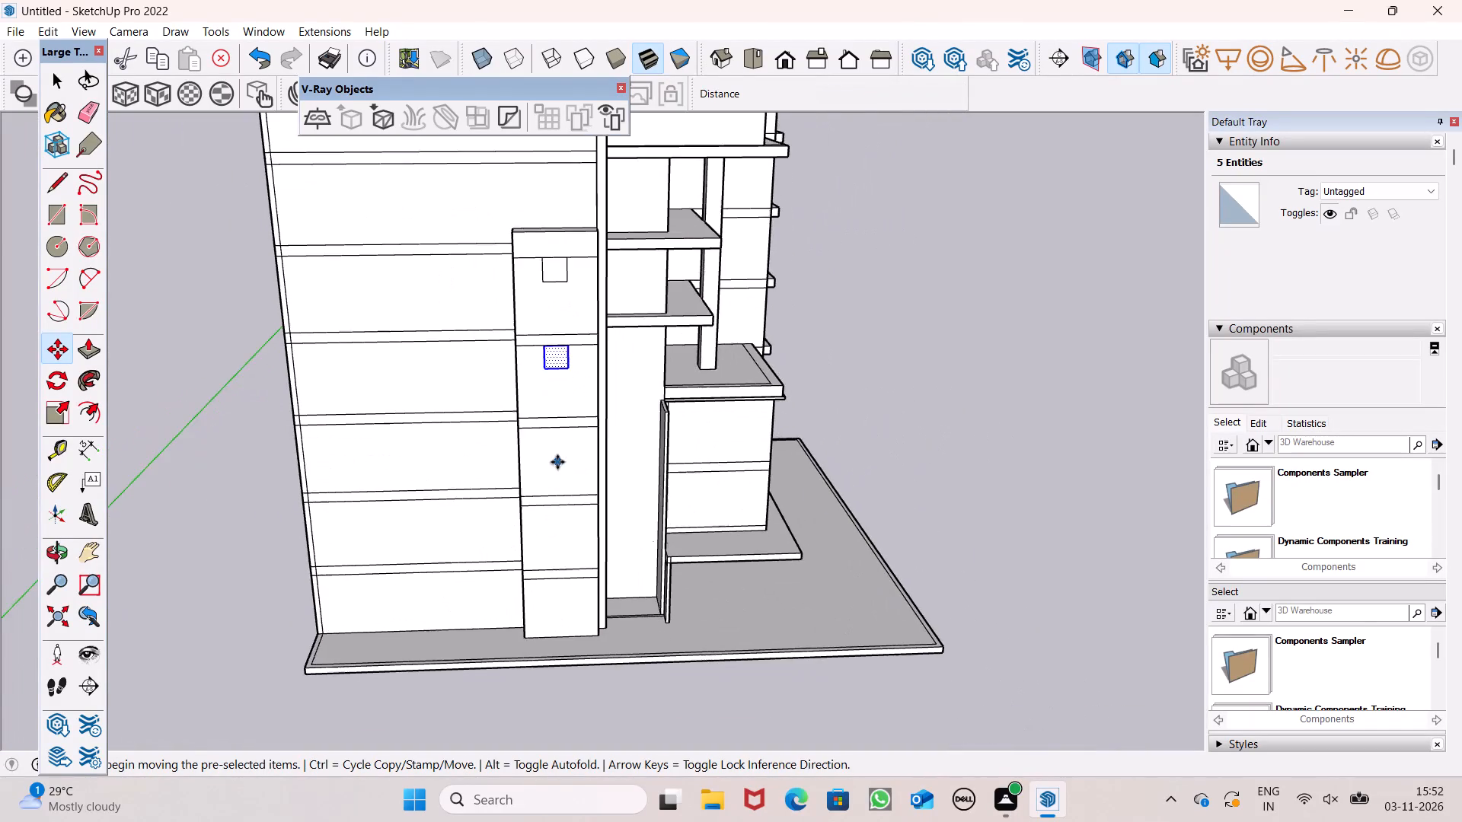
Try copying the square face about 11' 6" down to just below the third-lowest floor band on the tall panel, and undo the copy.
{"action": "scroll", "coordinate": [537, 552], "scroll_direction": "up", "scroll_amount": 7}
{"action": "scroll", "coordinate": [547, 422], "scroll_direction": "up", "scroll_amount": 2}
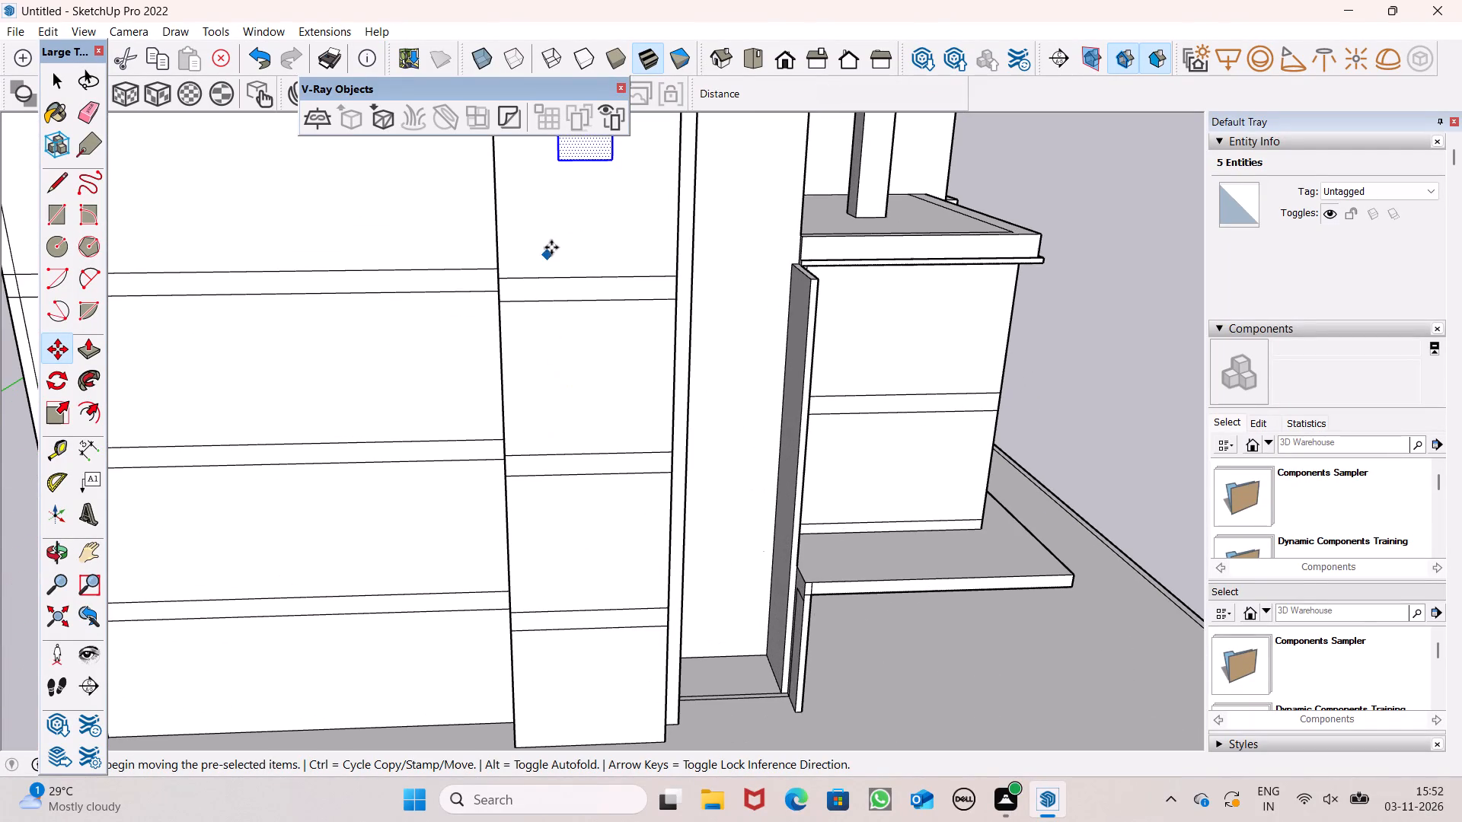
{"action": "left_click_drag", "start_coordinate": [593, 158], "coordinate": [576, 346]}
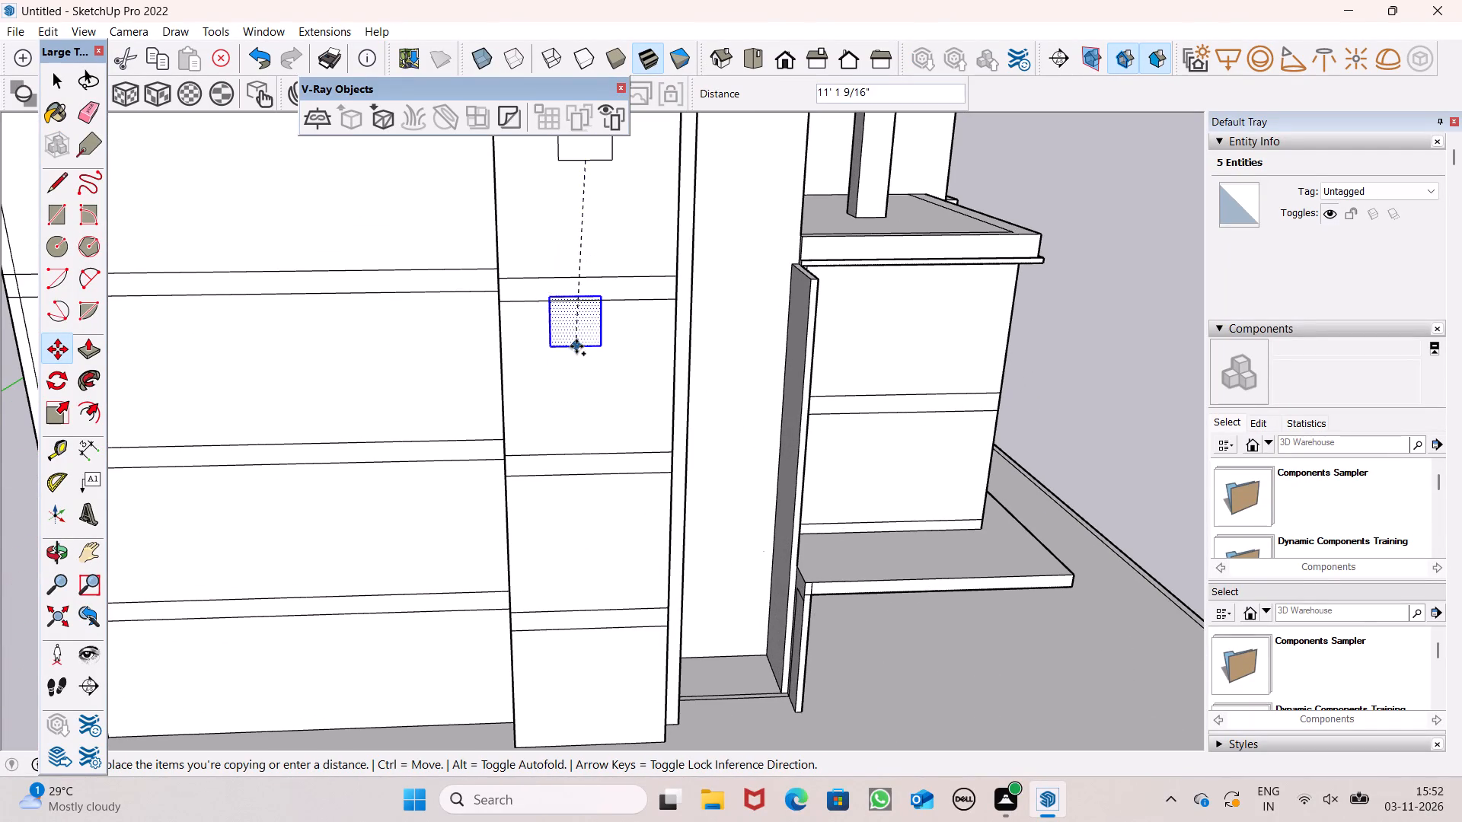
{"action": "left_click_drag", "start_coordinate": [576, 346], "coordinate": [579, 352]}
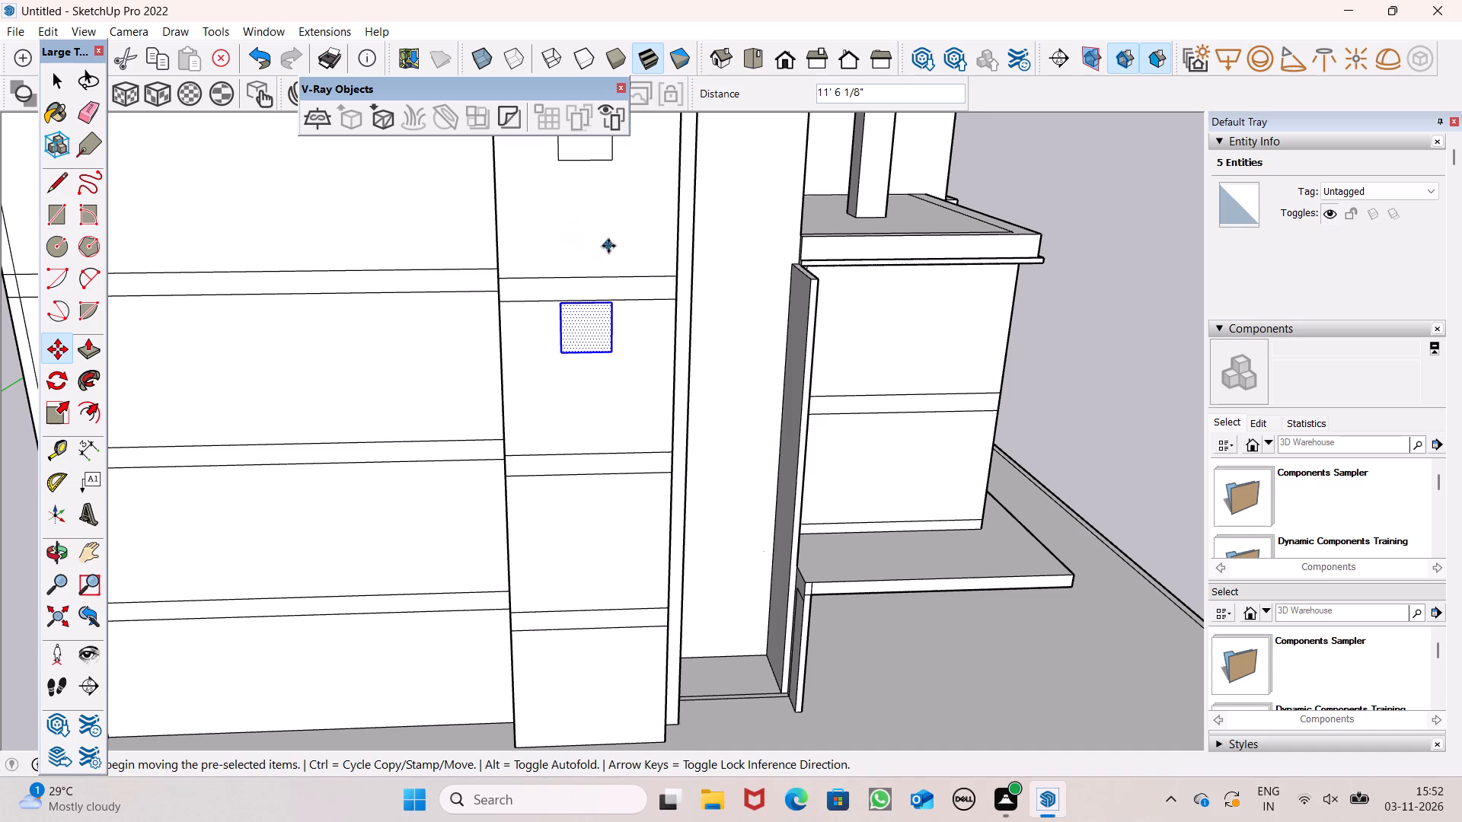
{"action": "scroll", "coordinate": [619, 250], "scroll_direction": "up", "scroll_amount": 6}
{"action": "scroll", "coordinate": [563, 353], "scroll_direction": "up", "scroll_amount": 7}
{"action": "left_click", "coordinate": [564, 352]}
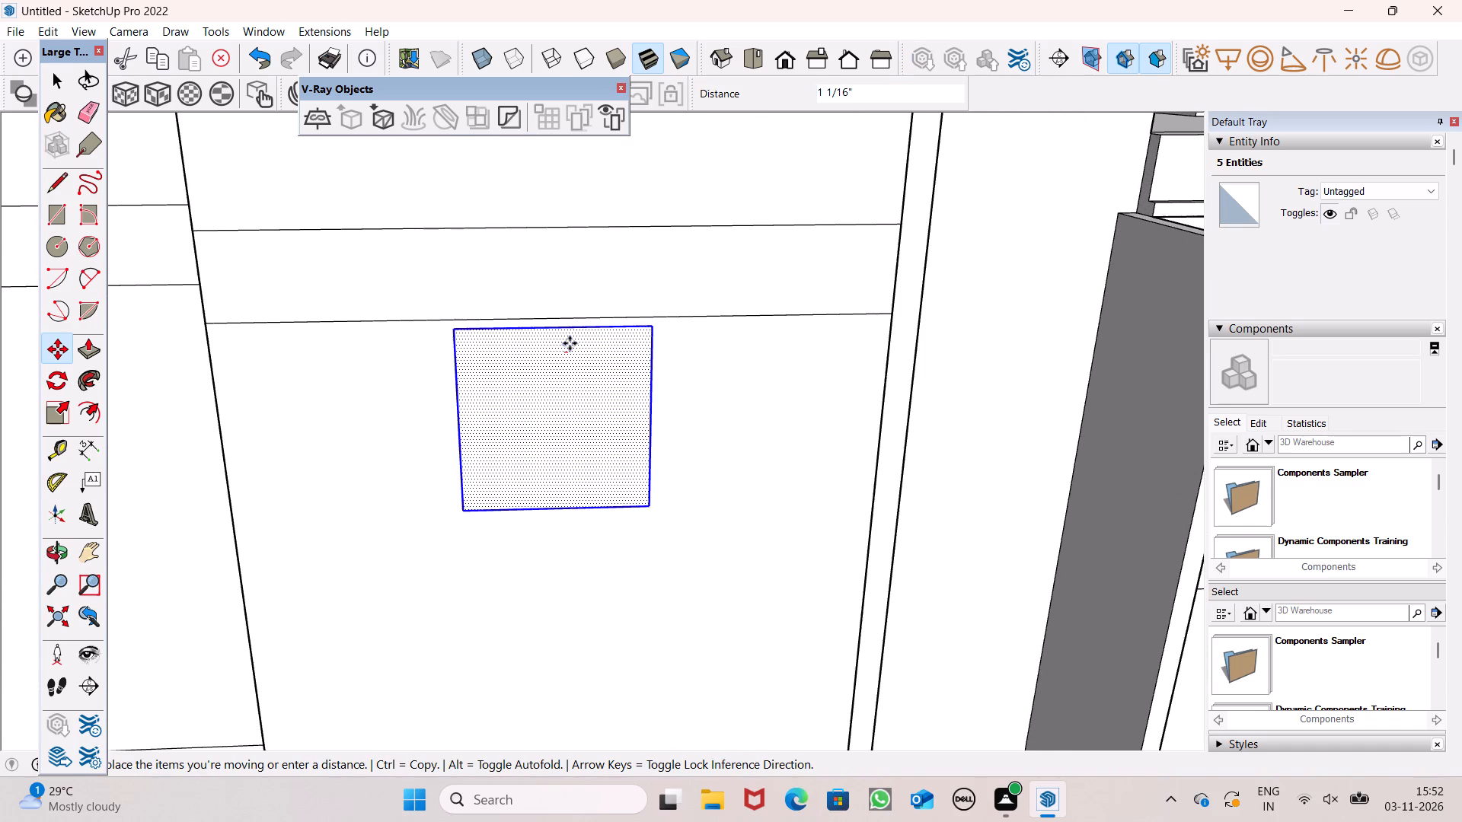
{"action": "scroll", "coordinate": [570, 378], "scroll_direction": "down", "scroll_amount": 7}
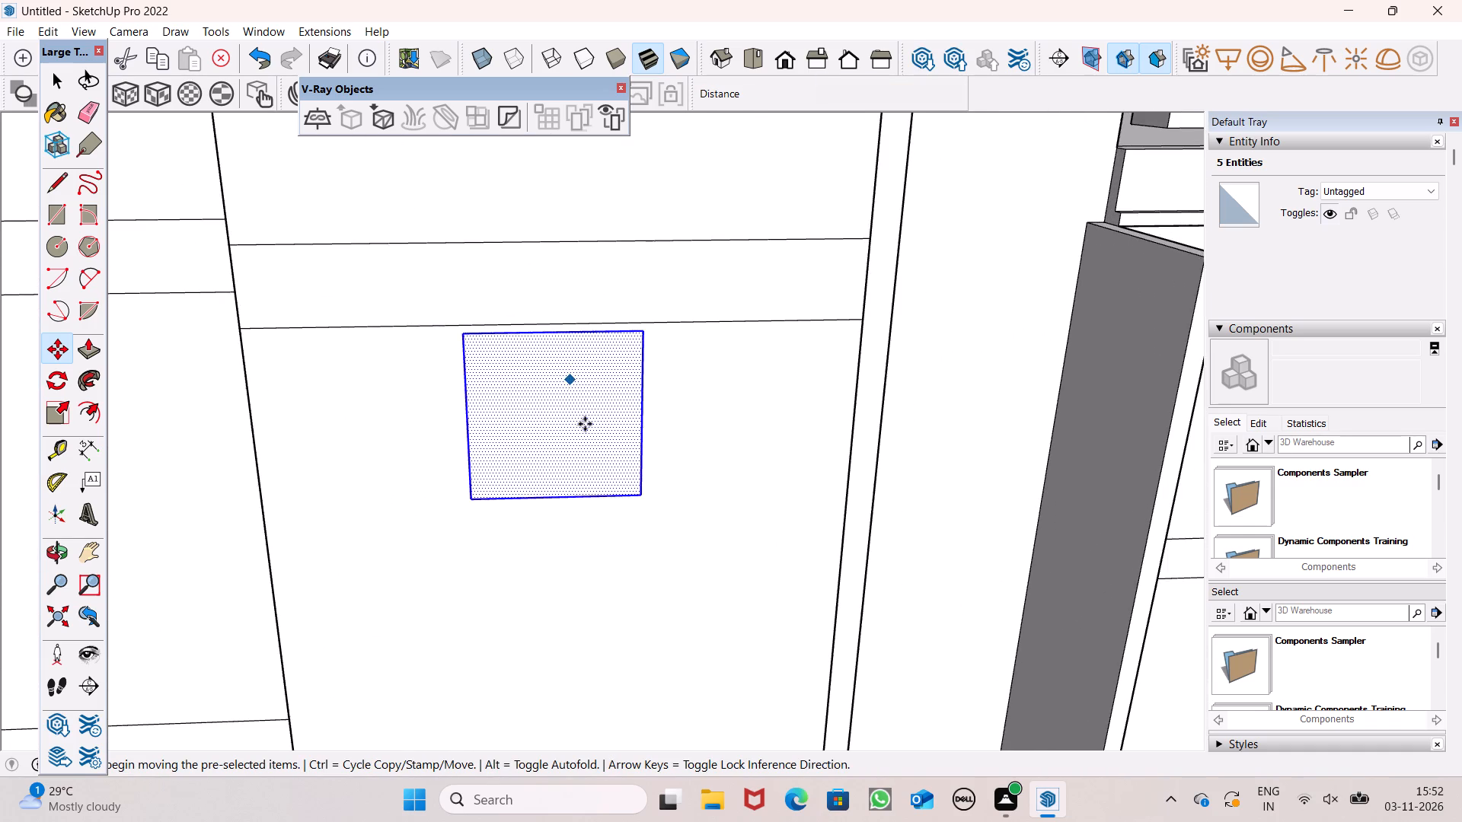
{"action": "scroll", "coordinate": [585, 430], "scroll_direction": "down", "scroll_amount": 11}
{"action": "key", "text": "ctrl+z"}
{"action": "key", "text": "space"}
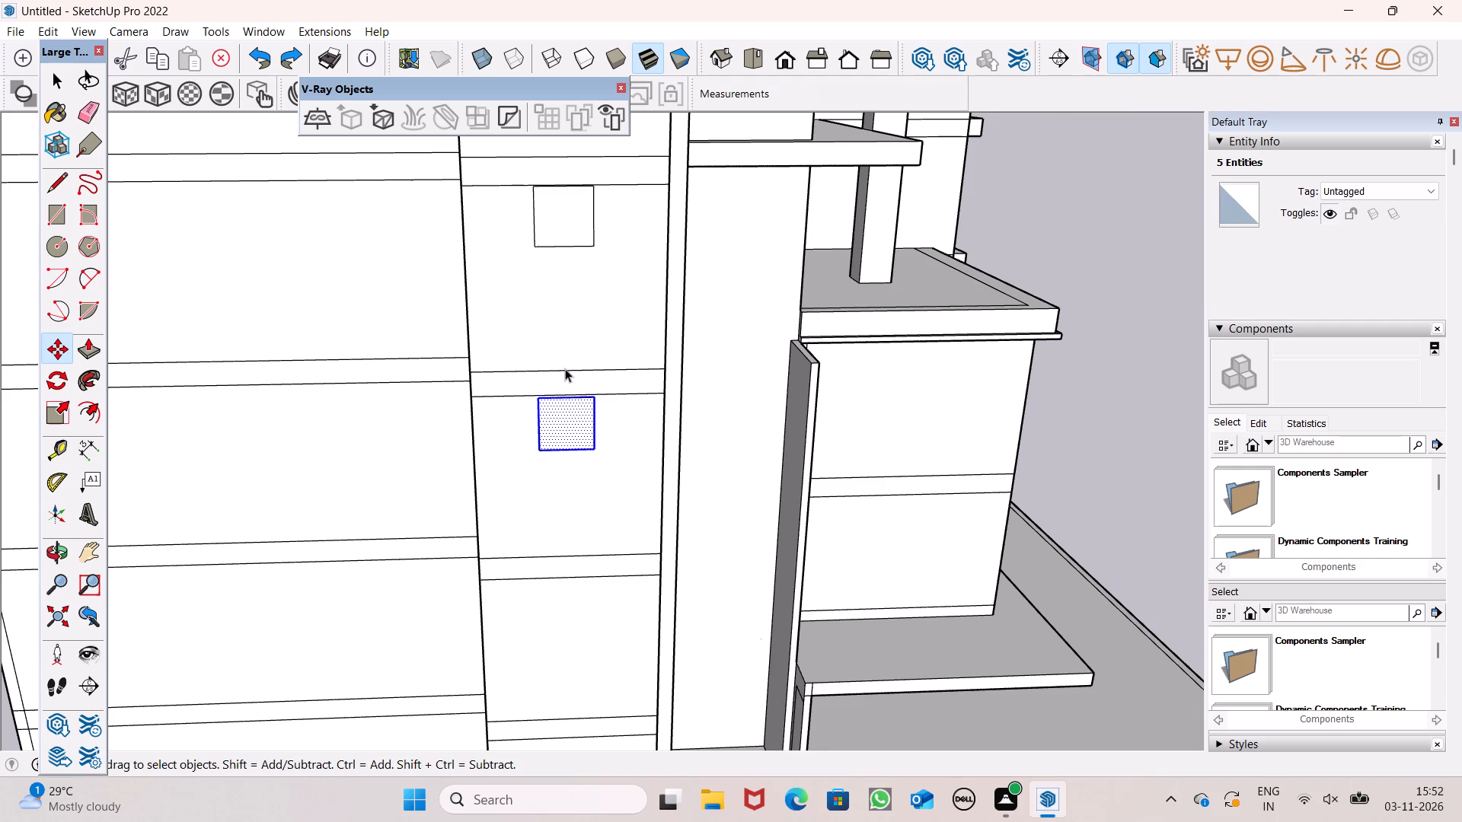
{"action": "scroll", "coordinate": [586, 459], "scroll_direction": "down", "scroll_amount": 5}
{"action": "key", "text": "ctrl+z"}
Copy the square face with its edges about 11' 6 1/2" straight down, placing it just below the tall panel's third-lowest floor band.
{"action": "scroll", "coordinate": [563, 345], "scroll_direction": "up", "scroll_amount": 5}
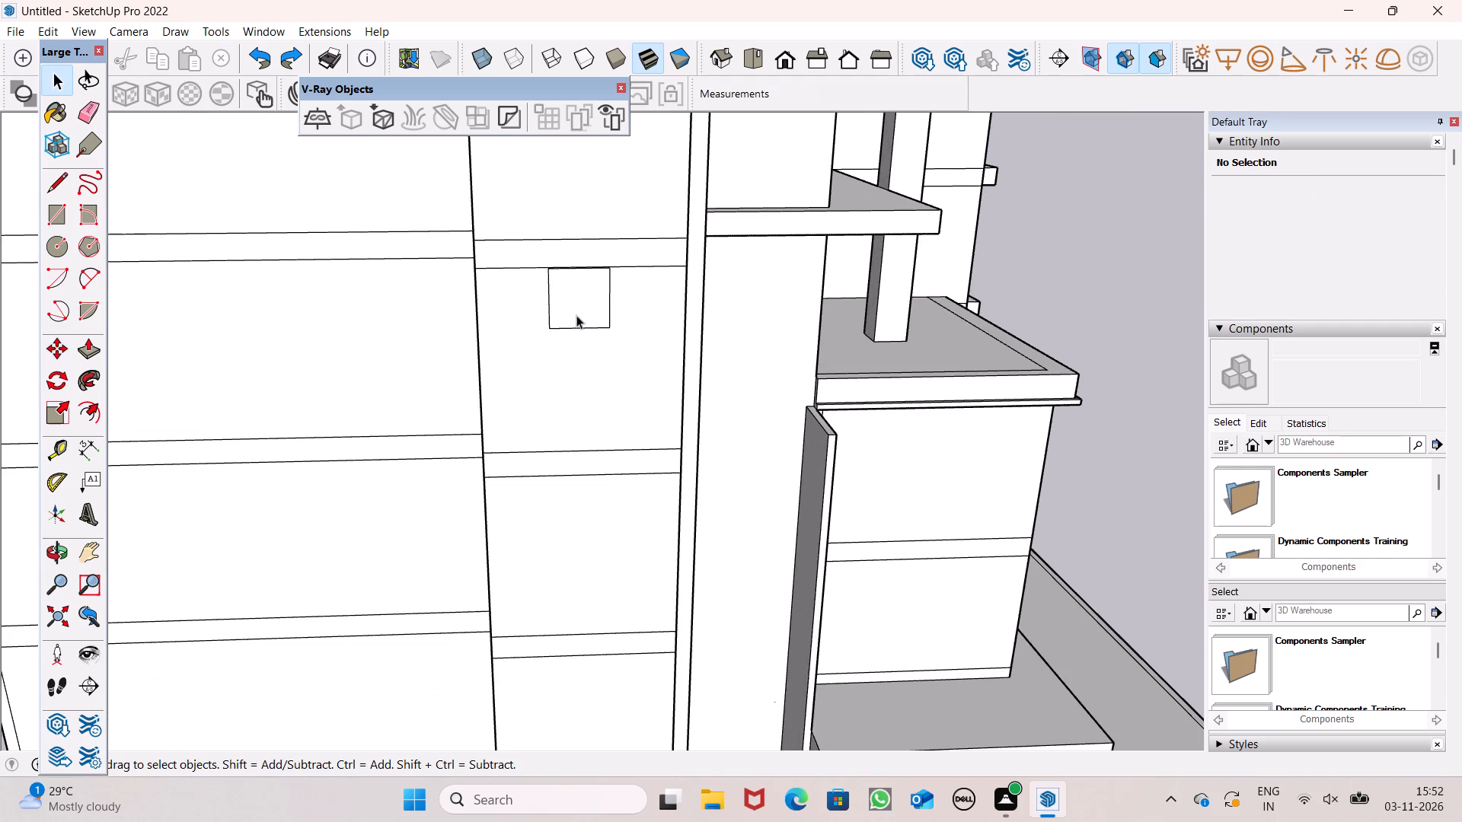
{"action": "double_click", "coordinate": [576, 314]}
{"action": "key", "text": "m"}
{"action": "key", "text": "Return"}
{"action": "scroll", "coordinate": [576, 314], "scroll_direction": "down", "scroll_amount": 7}
{"action": "scroll", "coordinate": [597, 489], "scroll_direction": "up", "scroll_amount": 8}
{"action": "left_click_drag", "start_coordinate": [561, 159], "coordinate": [553, 425], "text": "ctrl"}
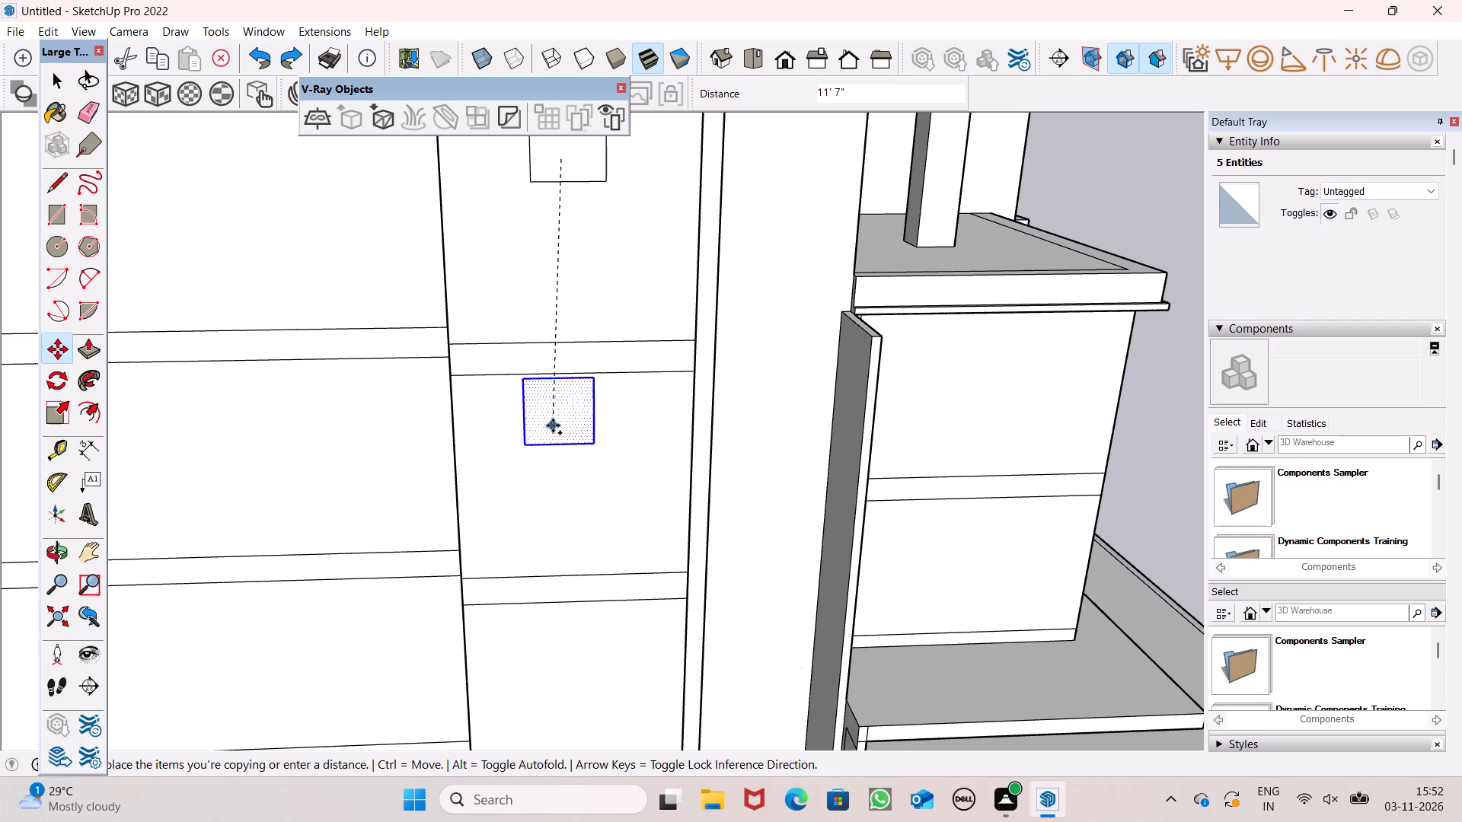
{"action": "left_click_drag", "start_coordinate": [553, 425], "coordinate": [558, 425], "text": "ctrl"}
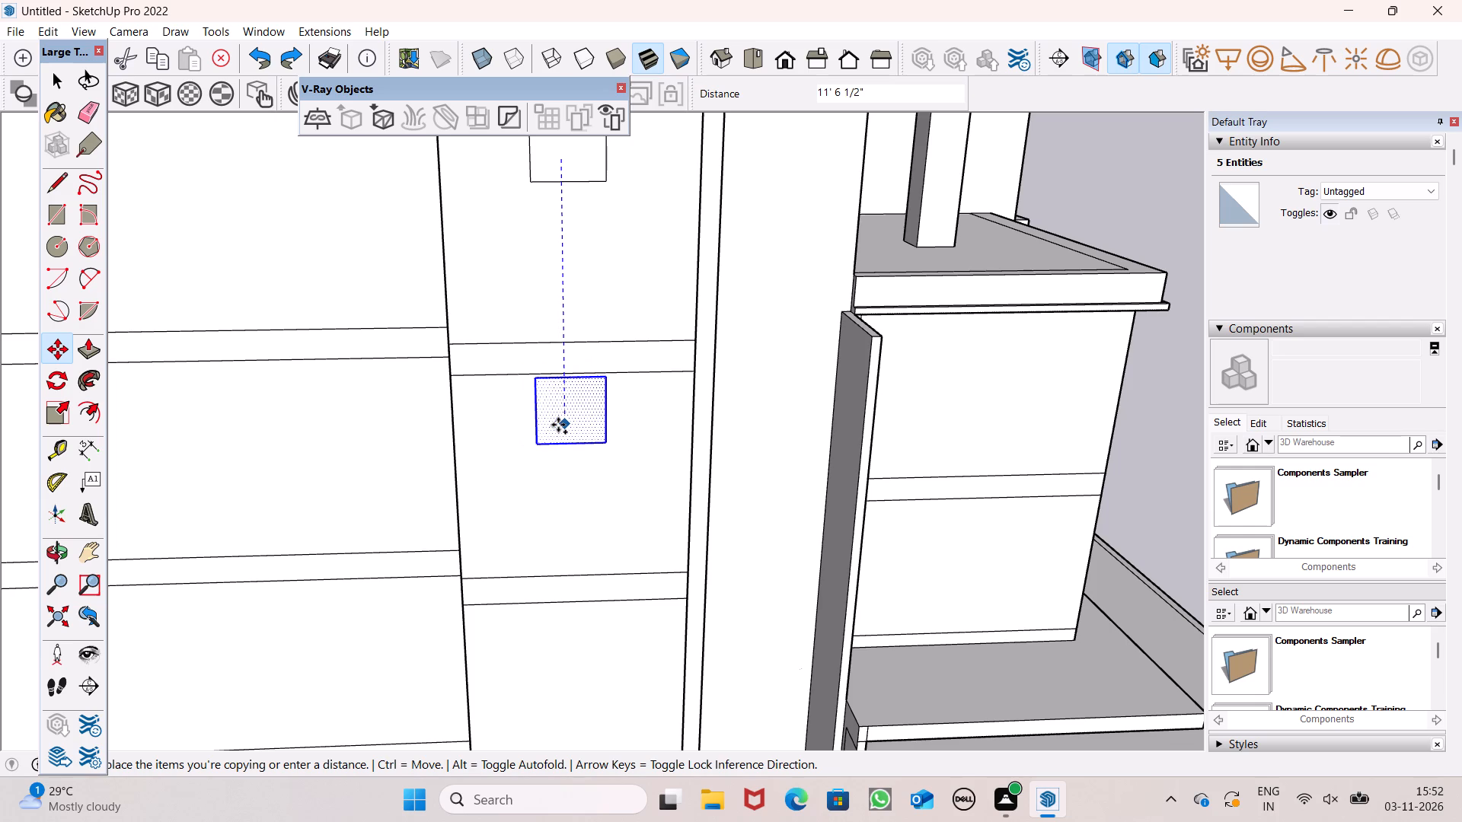
{"action": "left_click_drag", "start_coordinate": [558, 425], "coordinate": [561, 422], "text": "ctrl"}
Copy the square face with its edges straight down, placing it just below the second-lowest floor band on the tall panel.
{"action": "scroll", "coordinate": [573, 224], "scroll_direction": "down", "scroll_amount": 4}
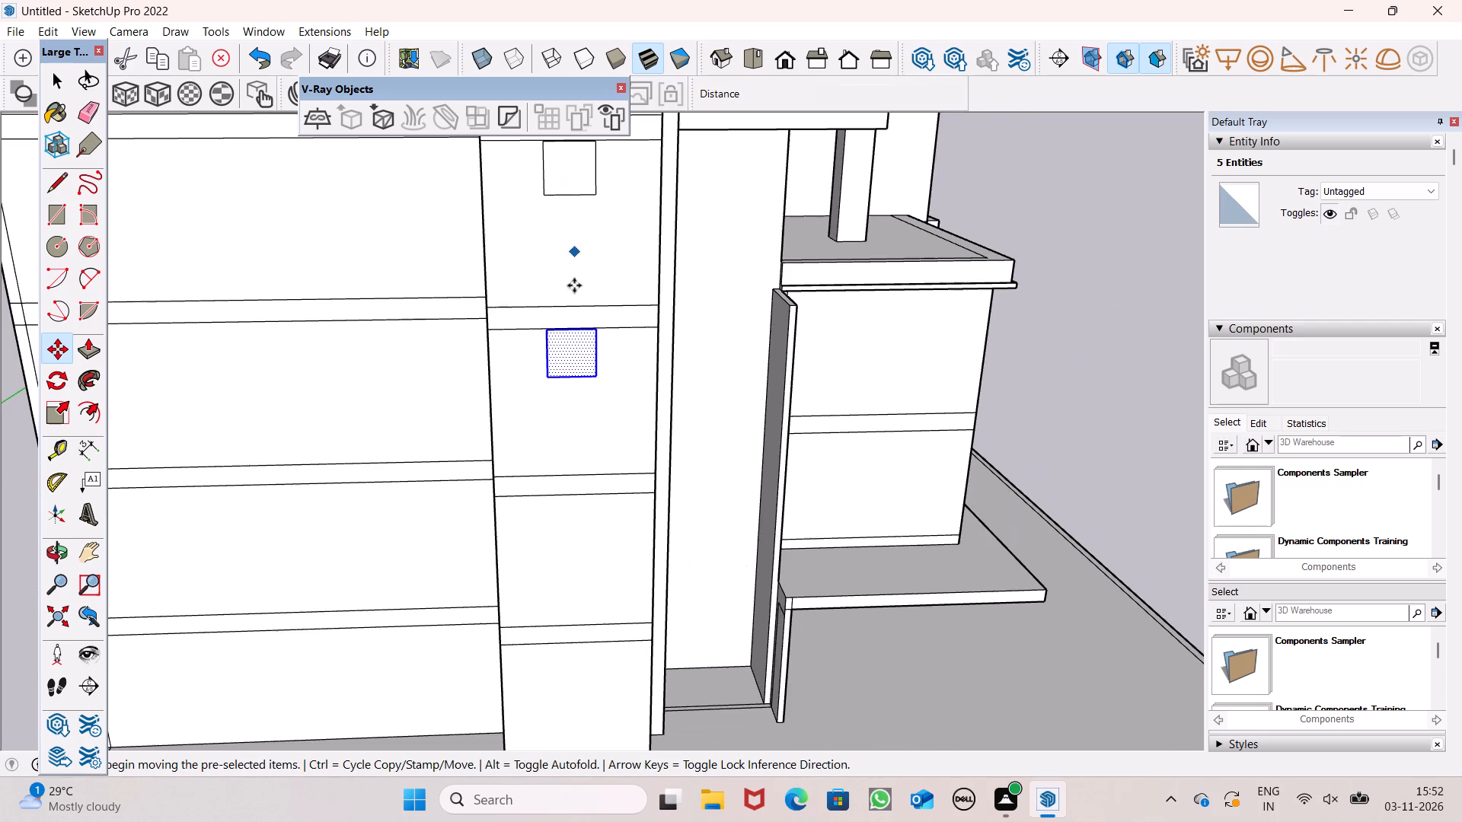
{"action": "scroll", "coordinate": [587, 490], "scroll_direction": "up", "scroll_amount": 6}
{"action": "scroll", "coordinate": [528, 198], "scroll_direction": "down", "scroll_amount": 5}
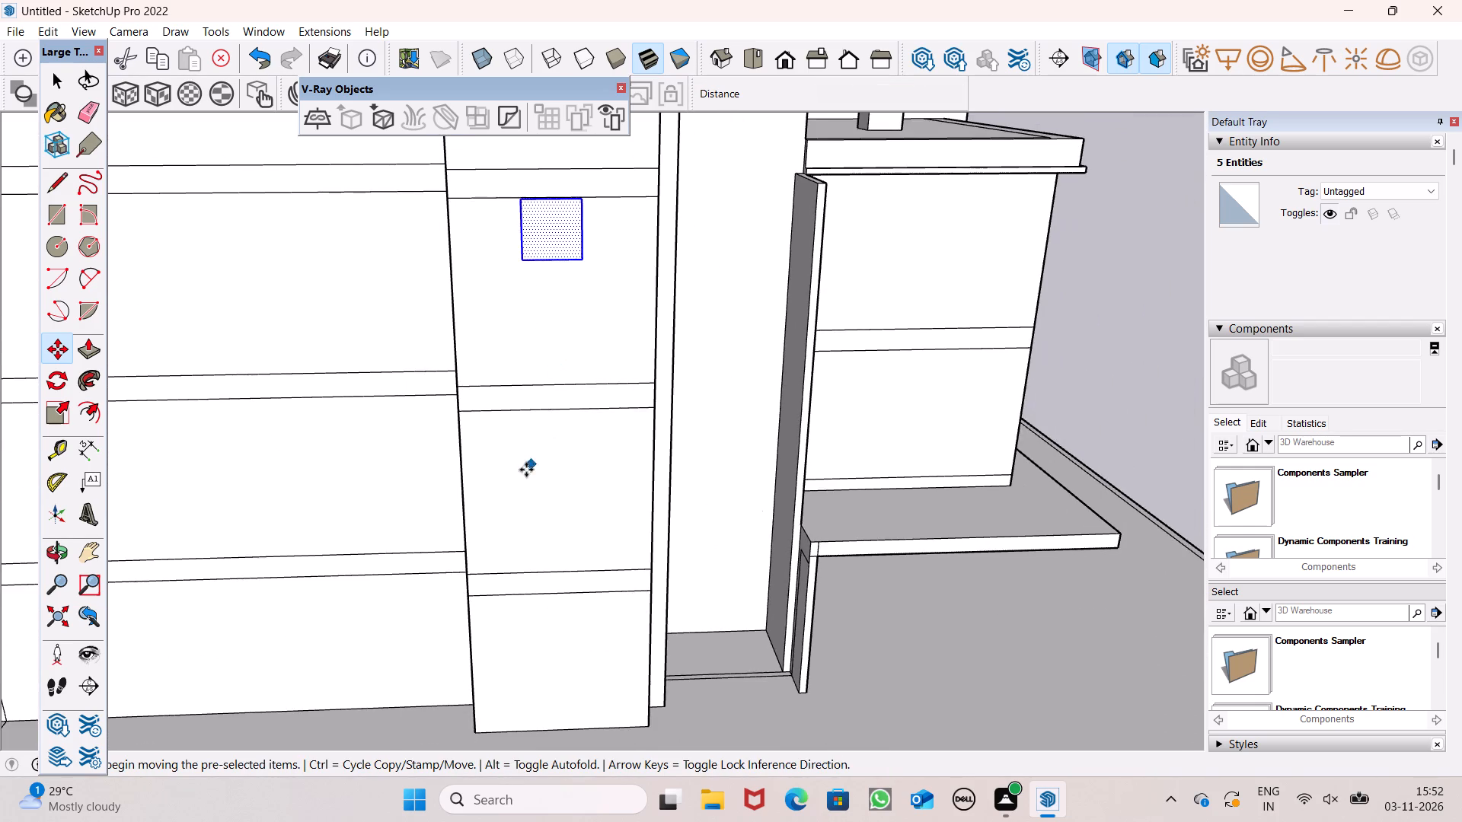
{"action": "scroll", "coordinate": [535, 484], "scroll_direction": "up", "scroll_amount": 3}
{"action": "left_click_drag", "start_coordinate": [552, 164], "coordinate": [552, 196]}
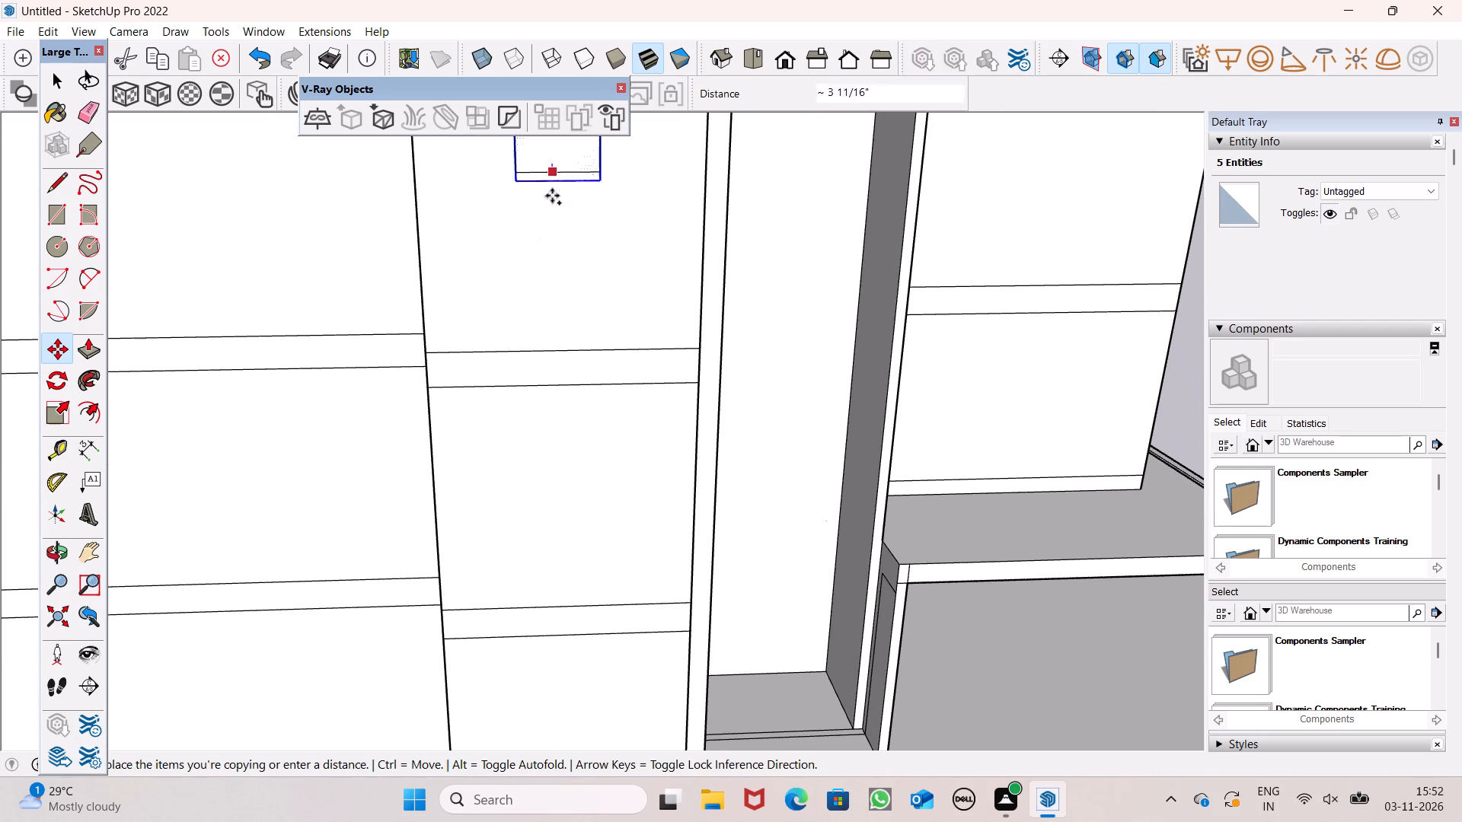
{"action": "left_click_drag", "start_coordinate": [552, 196], "coordinate": [559, 454]}
{"action": "scroll", "coordinate": [558, 331], "scroll_direction": "down", "scroll_amount": 8}
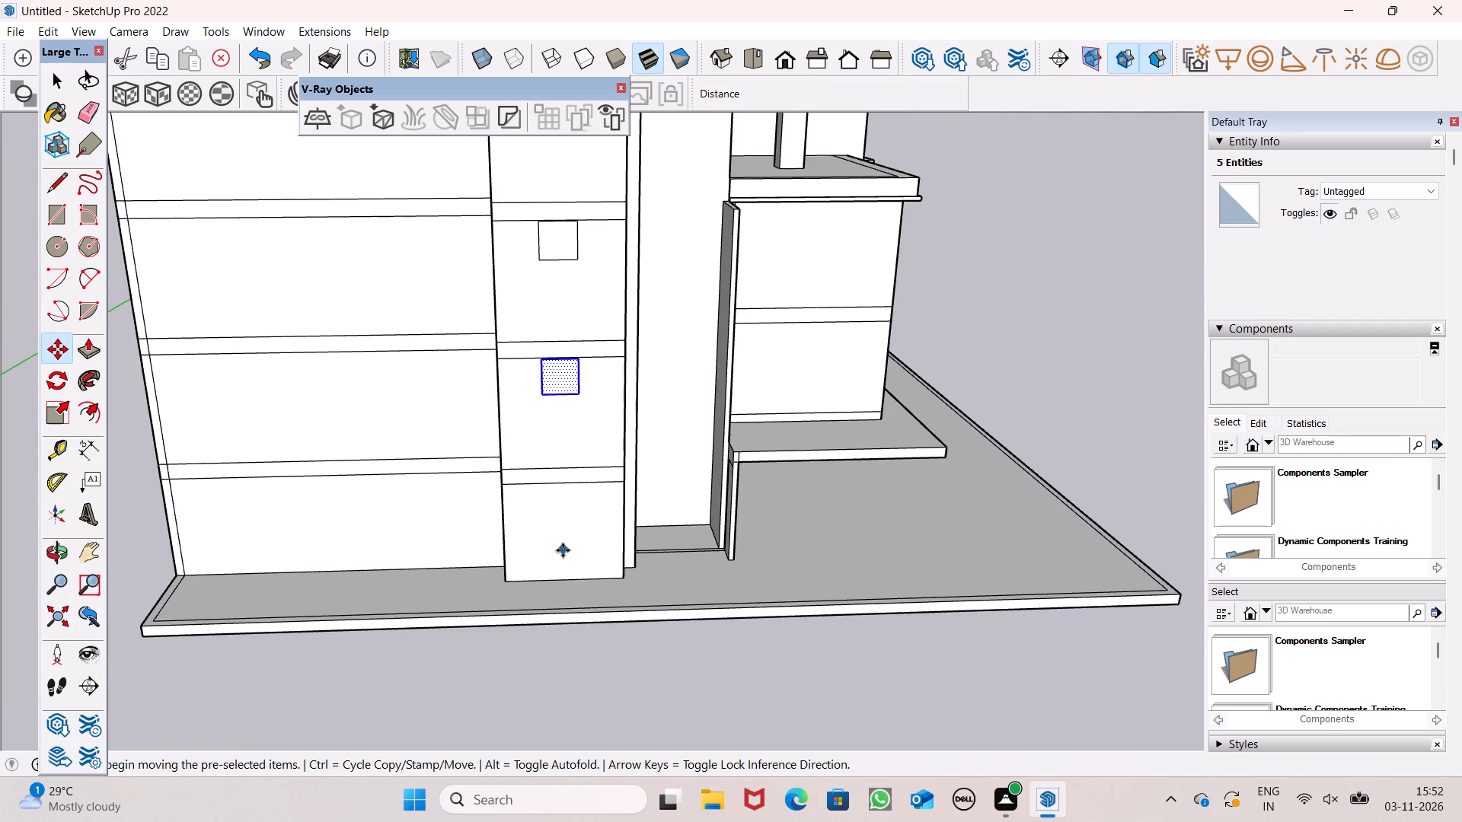
Copy the square face with its edges down onto the tall panel's bottom storey, beneath the lowest floor band.
{"action": "scroll", "coordinate": [563, 550], "scroll_direction": "up", "scroll_amount": 1}
{"action": "scroll", "coordinate": [557, 383], "scroll_direction": "up", "scroll_amount": 1}
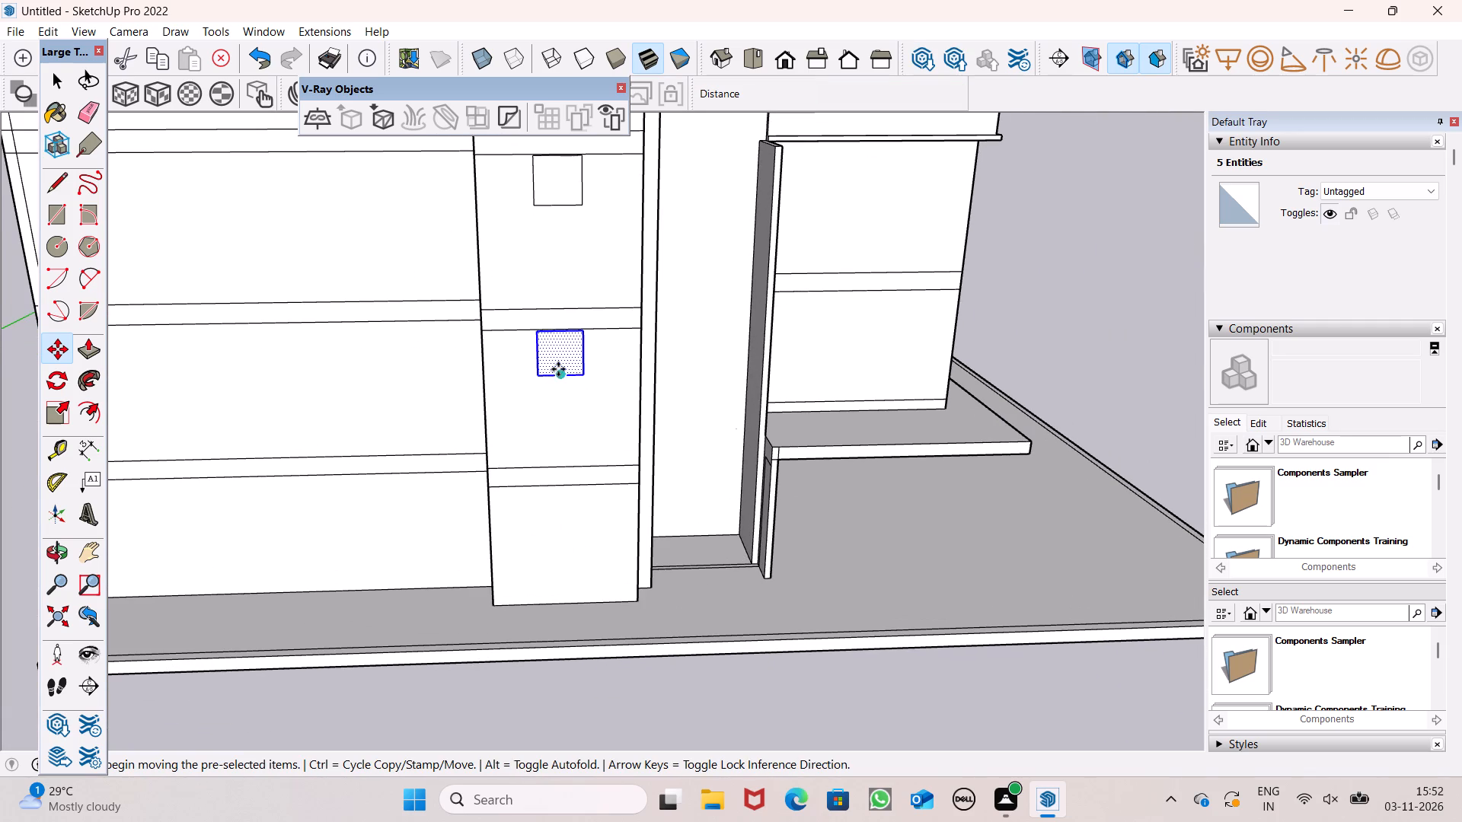
{"action": "left_click_drag", "start_coordinate": [558, 365], "coordinate": [560, 540]}
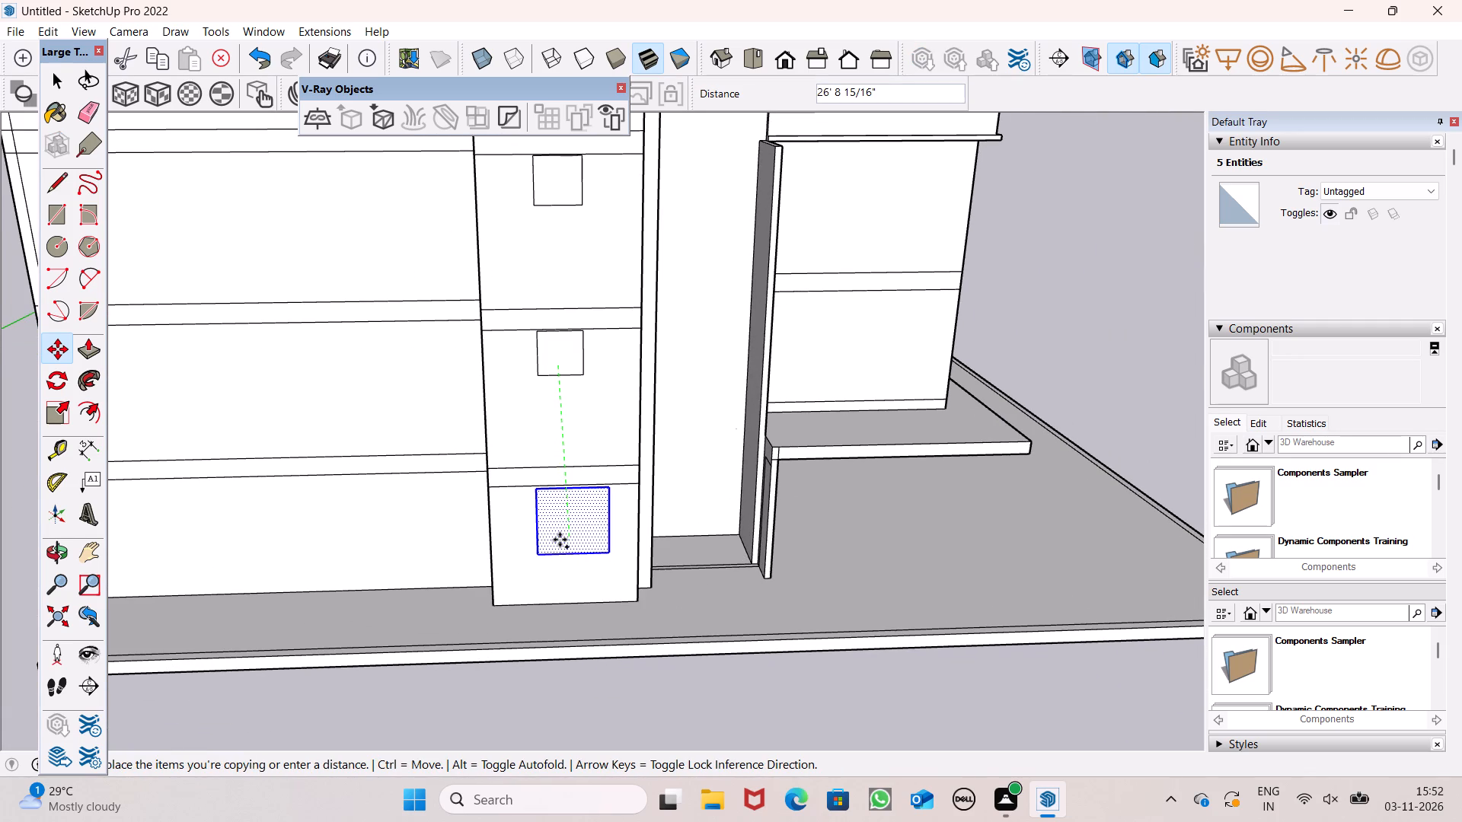
{"action": "left_click_drag", "start_coordinate": [560, 540], "coordinate": [556, 540]}
Move the bottom-storey square up about 1' 10" so it sits just below the lowest floor band.
{"action": "scroll", "coordinate": [570, 540], "scroll_direction": "up", "scroll_amount": 4}
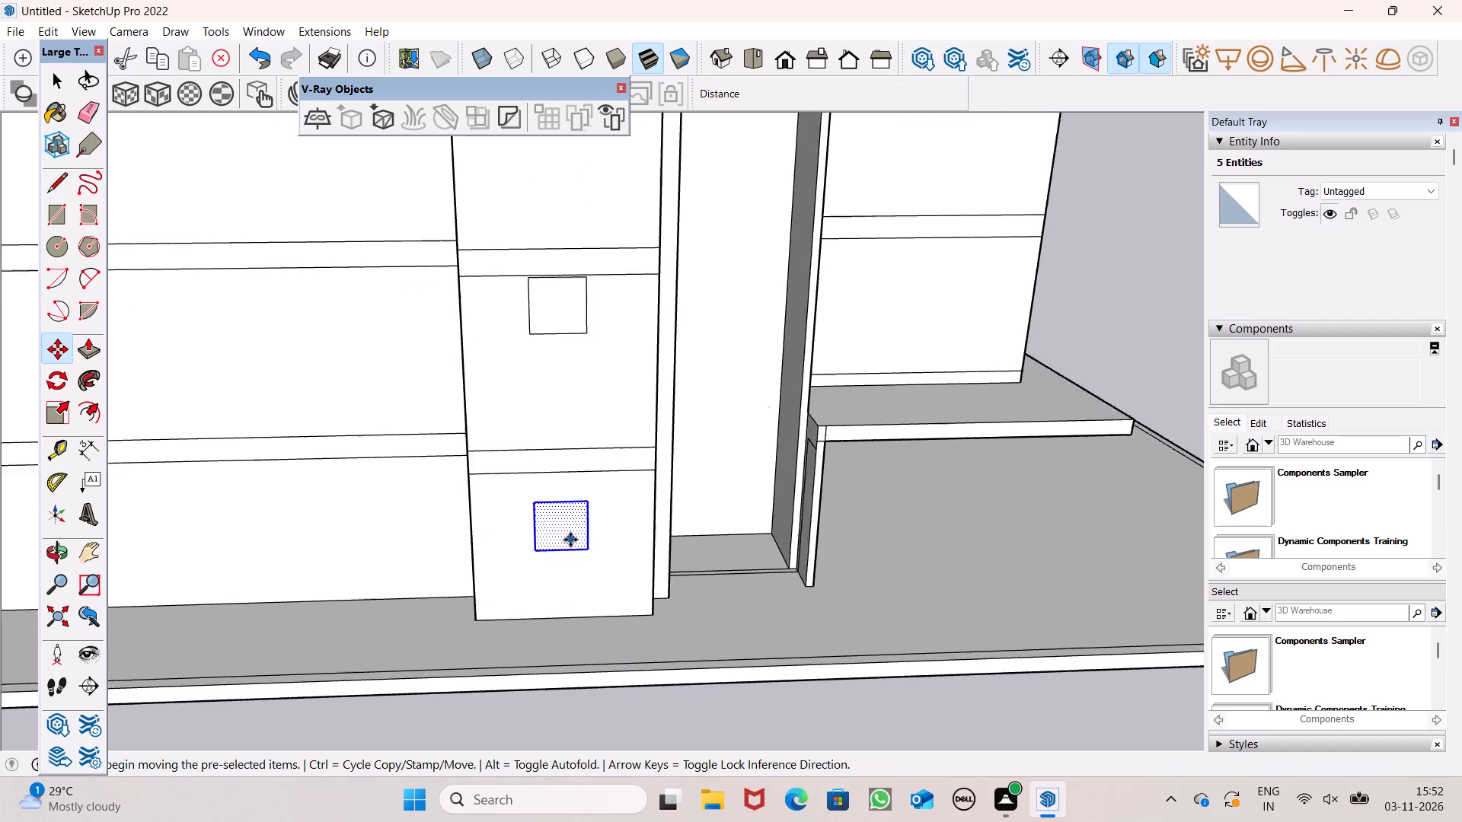
{"action": "scroll", "coordinate": [570, 540], "scroll_direction": "up", "scroll_amount": 3}
{"action": "left_click_drag", "start_coordinate": [551, 530], "coordinate": [551, 486]}
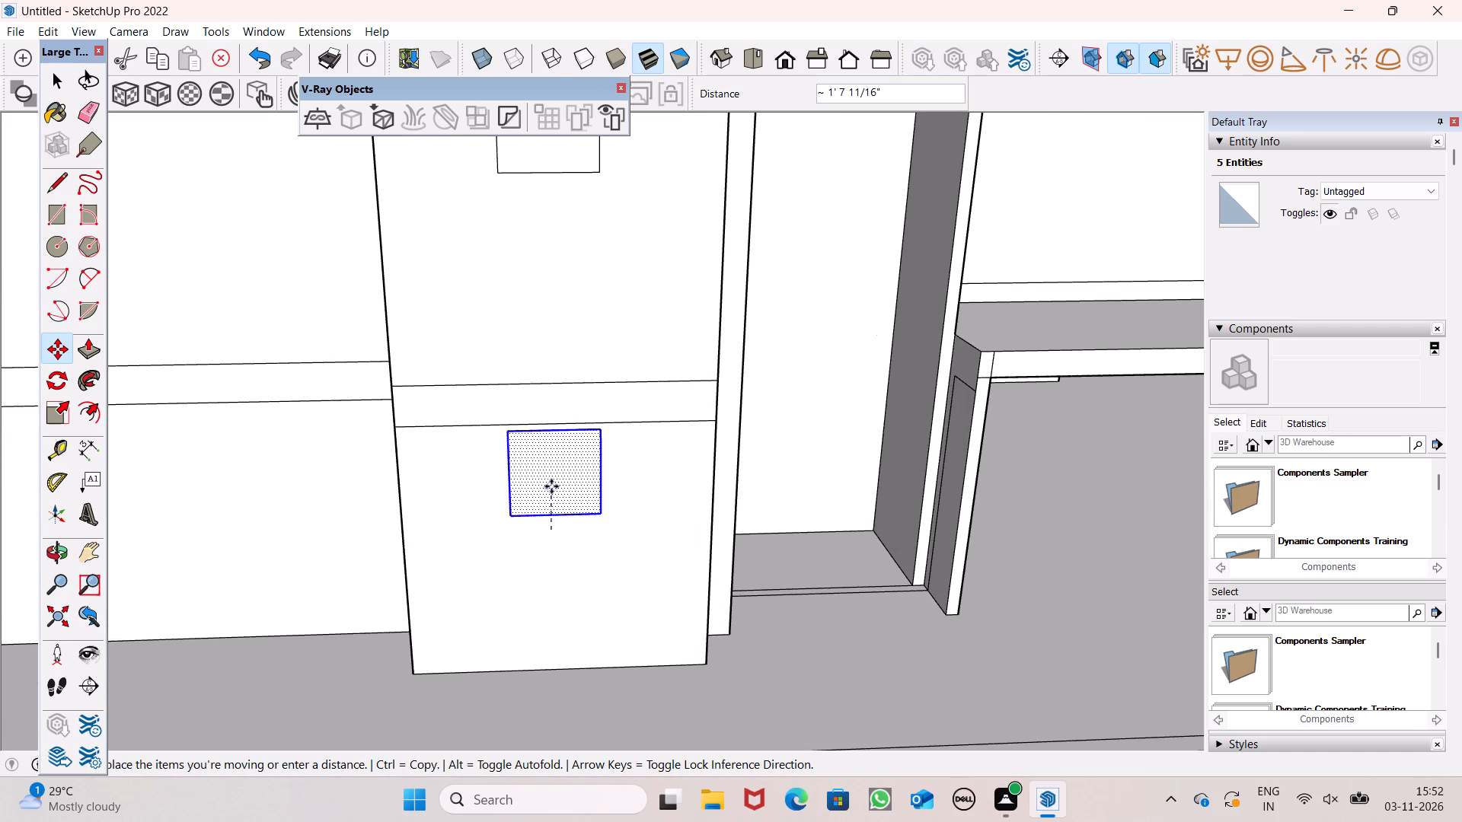
{"action": "left_click_drag", "start_coordinate": [551, 486], "coordinate": [557, 481]}
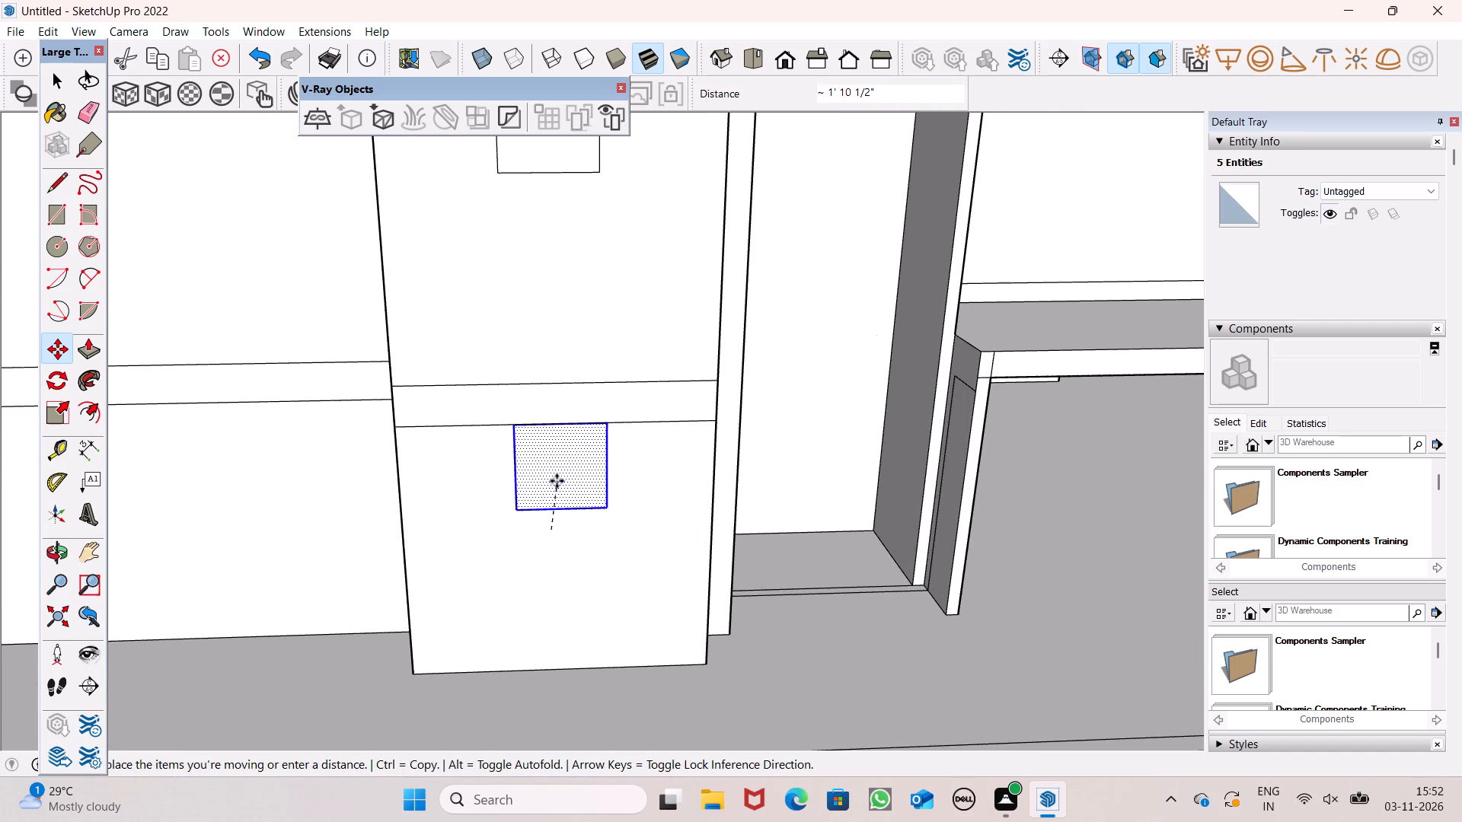
{"action": "left_click_drag", "start_coordinate": [557, 481], "coordinate": [557, 483]}
{"action": "left_click", "coordinate": [558, 483]}
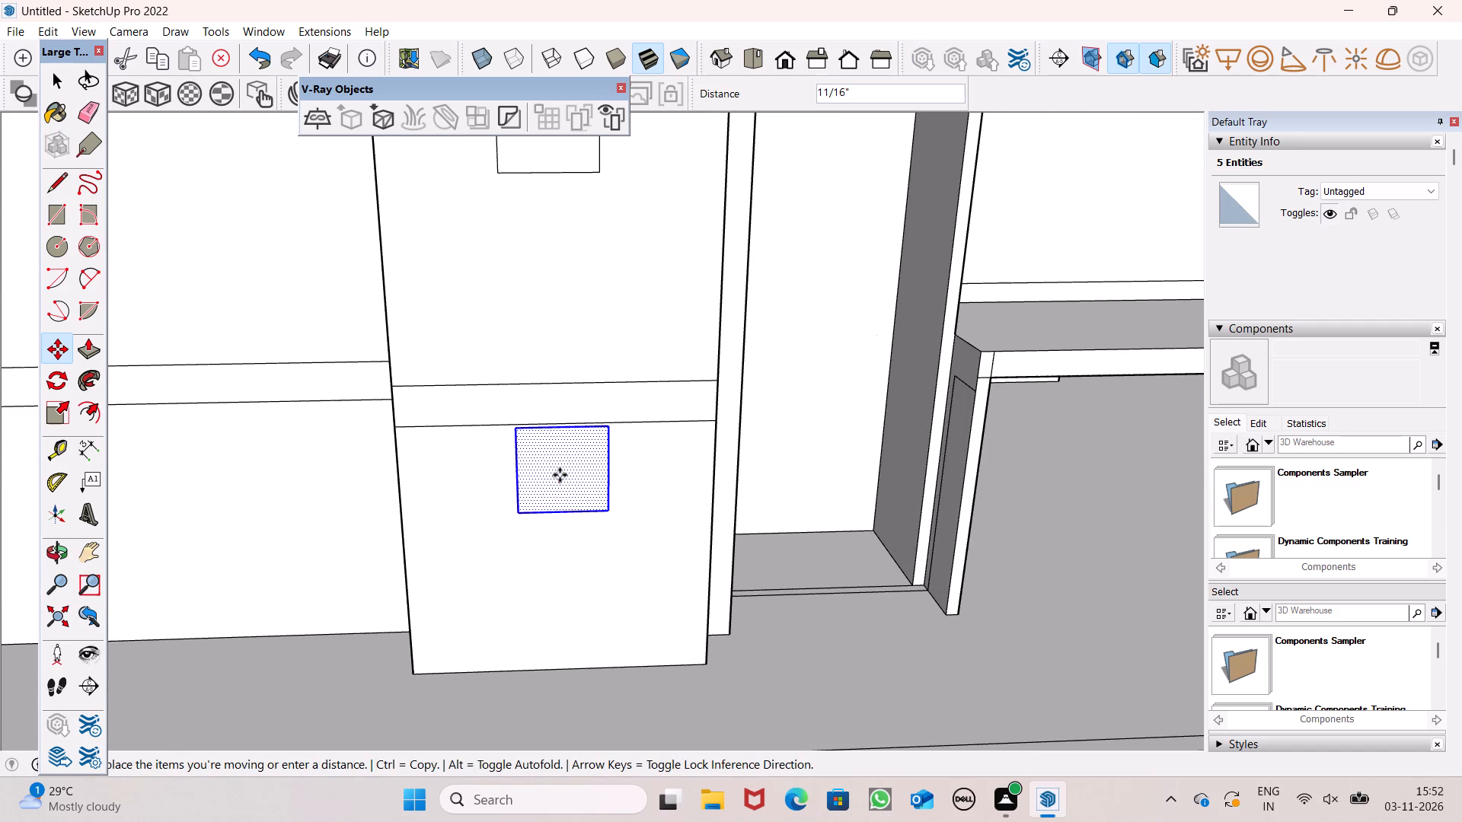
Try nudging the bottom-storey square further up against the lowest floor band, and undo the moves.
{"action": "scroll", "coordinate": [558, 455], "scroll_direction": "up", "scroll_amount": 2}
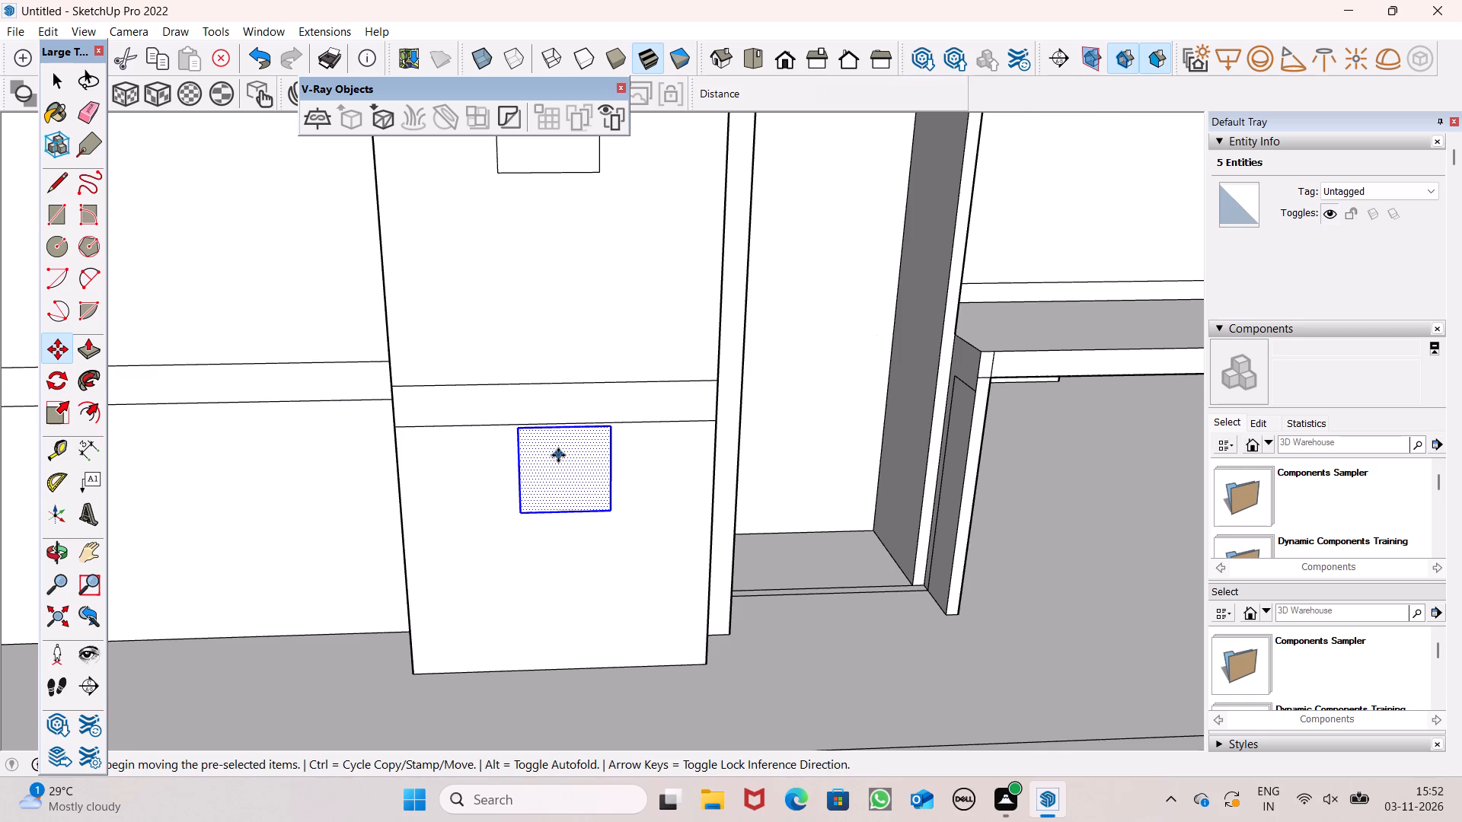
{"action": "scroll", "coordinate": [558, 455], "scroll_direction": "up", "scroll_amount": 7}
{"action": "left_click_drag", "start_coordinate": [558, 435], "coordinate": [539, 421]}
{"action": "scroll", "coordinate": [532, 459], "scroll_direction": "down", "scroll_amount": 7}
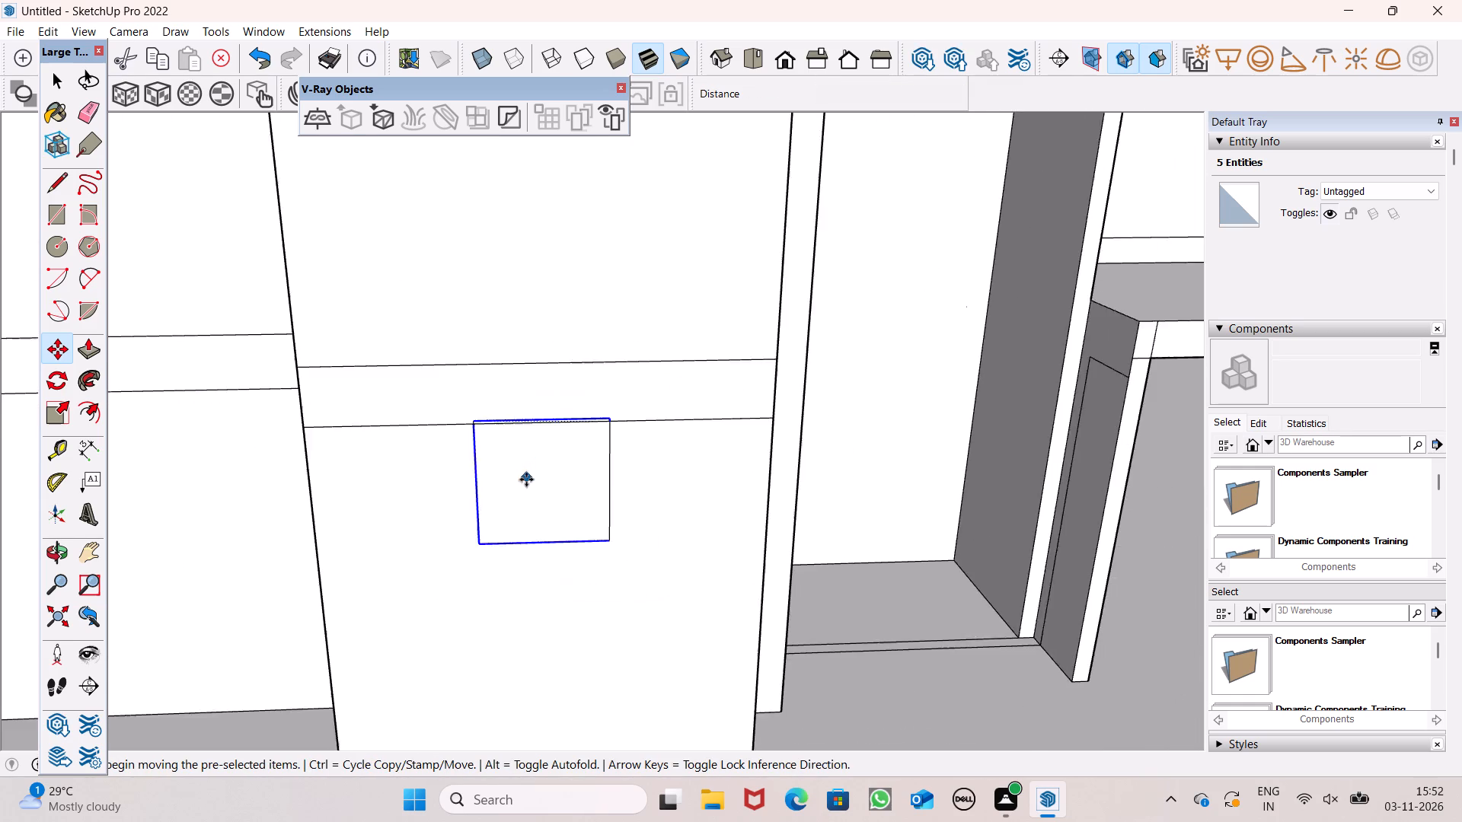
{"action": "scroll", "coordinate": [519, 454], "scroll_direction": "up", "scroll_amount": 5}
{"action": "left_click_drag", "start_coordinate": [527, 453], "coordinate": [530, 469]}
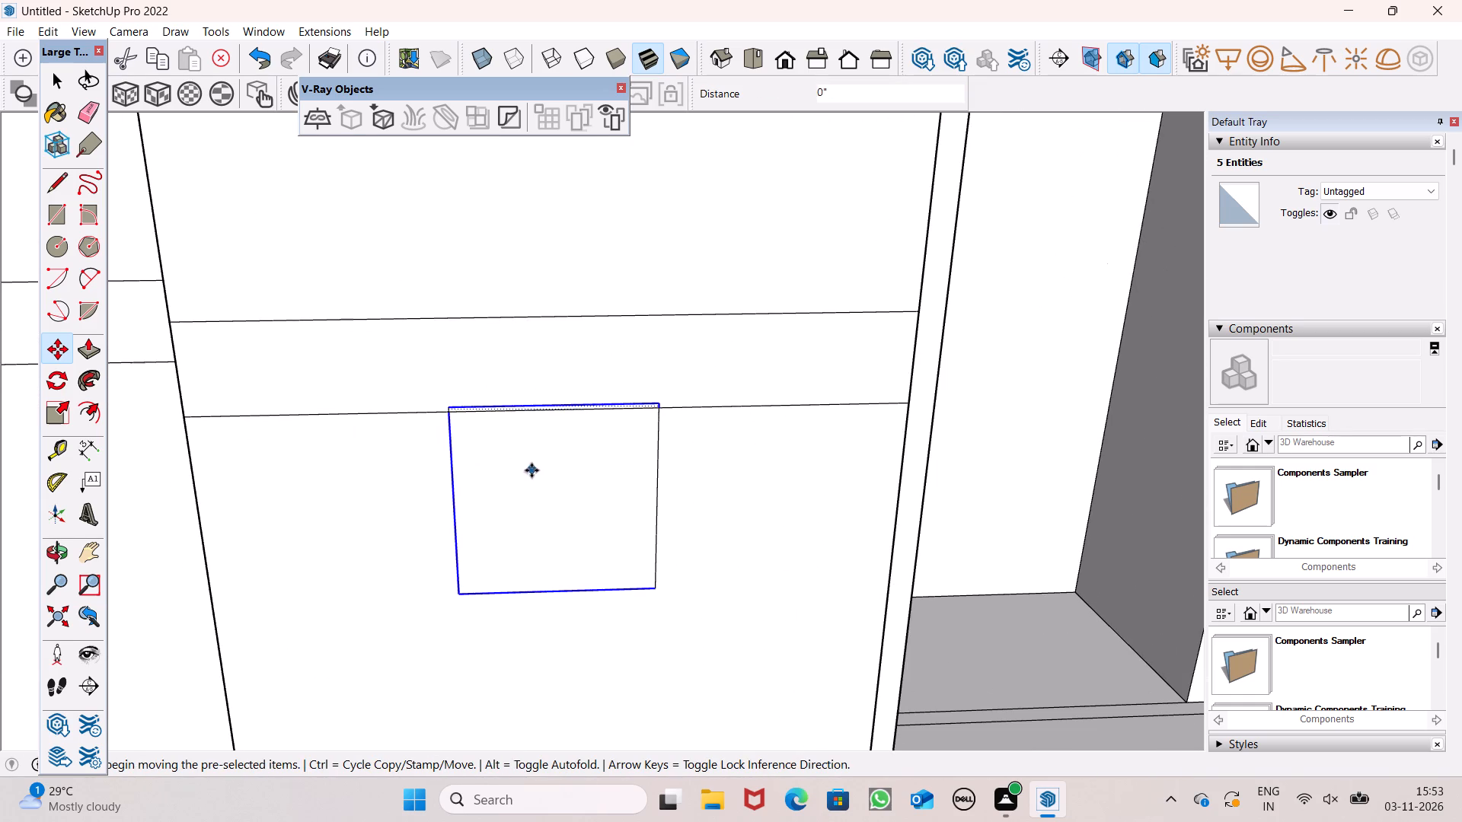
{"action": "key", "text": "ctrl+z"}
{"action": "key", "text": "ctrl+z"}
Move the bottom-storey square about 15/16" closer to the lowest floor band.
{"action": "left_click_drag", "start_coordinate": [532, 476], "coordinate": [527, 467]}
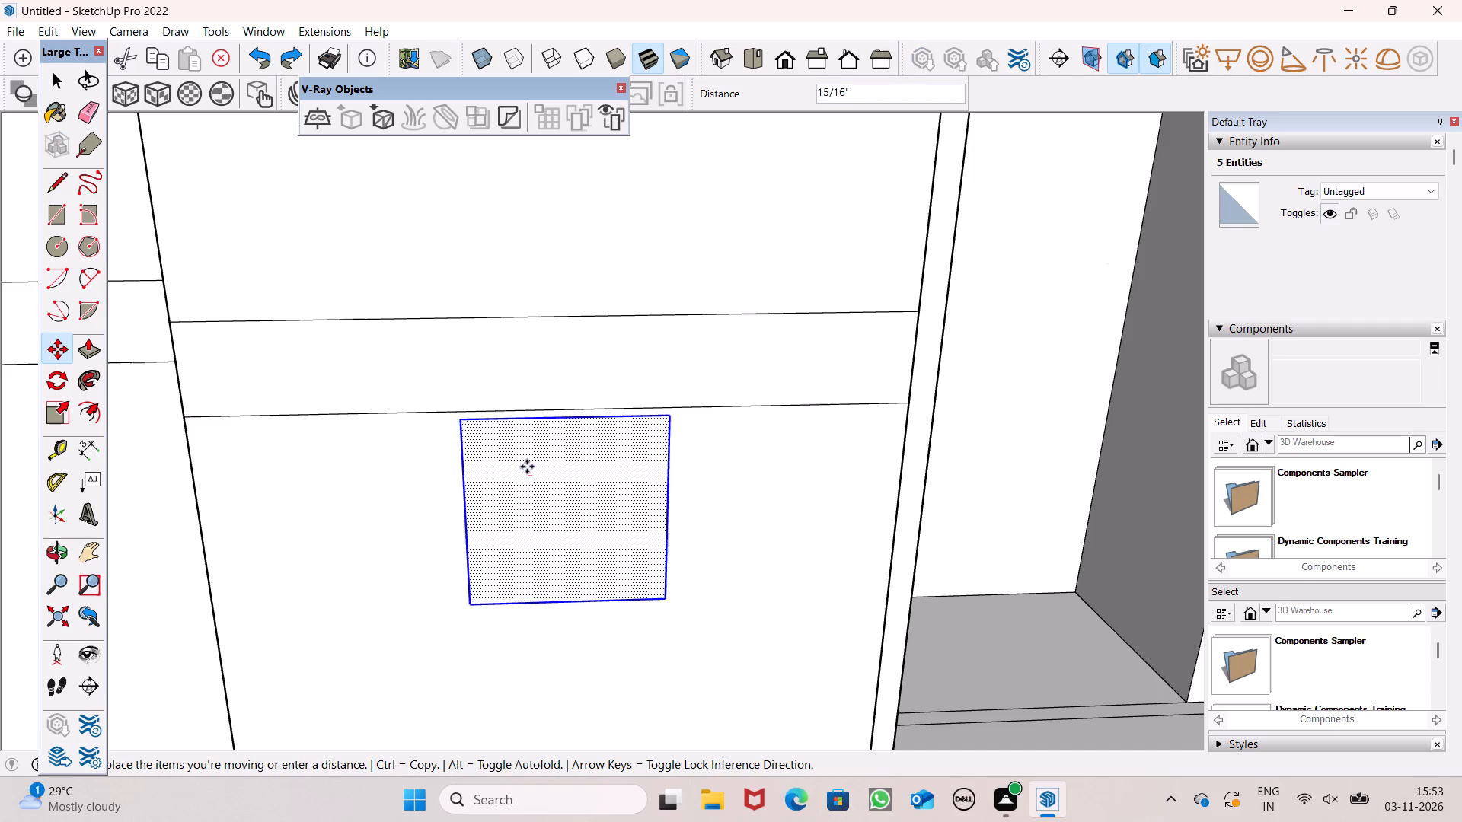
{"action": "left_click_drag", "start_coordinate": [527, 467], "coordinate": [527, 467]}
{"action": "key", "text": "space"}
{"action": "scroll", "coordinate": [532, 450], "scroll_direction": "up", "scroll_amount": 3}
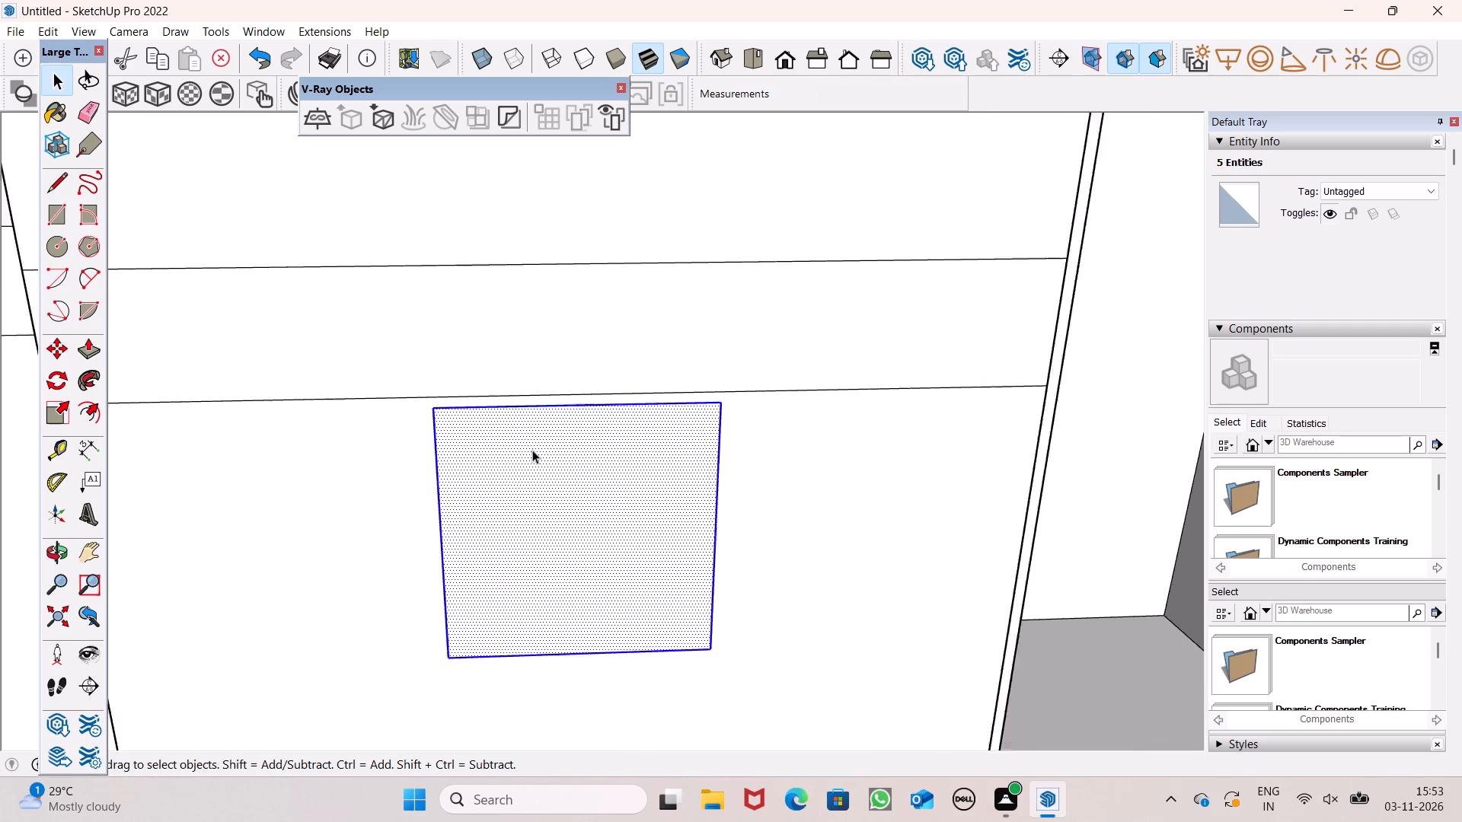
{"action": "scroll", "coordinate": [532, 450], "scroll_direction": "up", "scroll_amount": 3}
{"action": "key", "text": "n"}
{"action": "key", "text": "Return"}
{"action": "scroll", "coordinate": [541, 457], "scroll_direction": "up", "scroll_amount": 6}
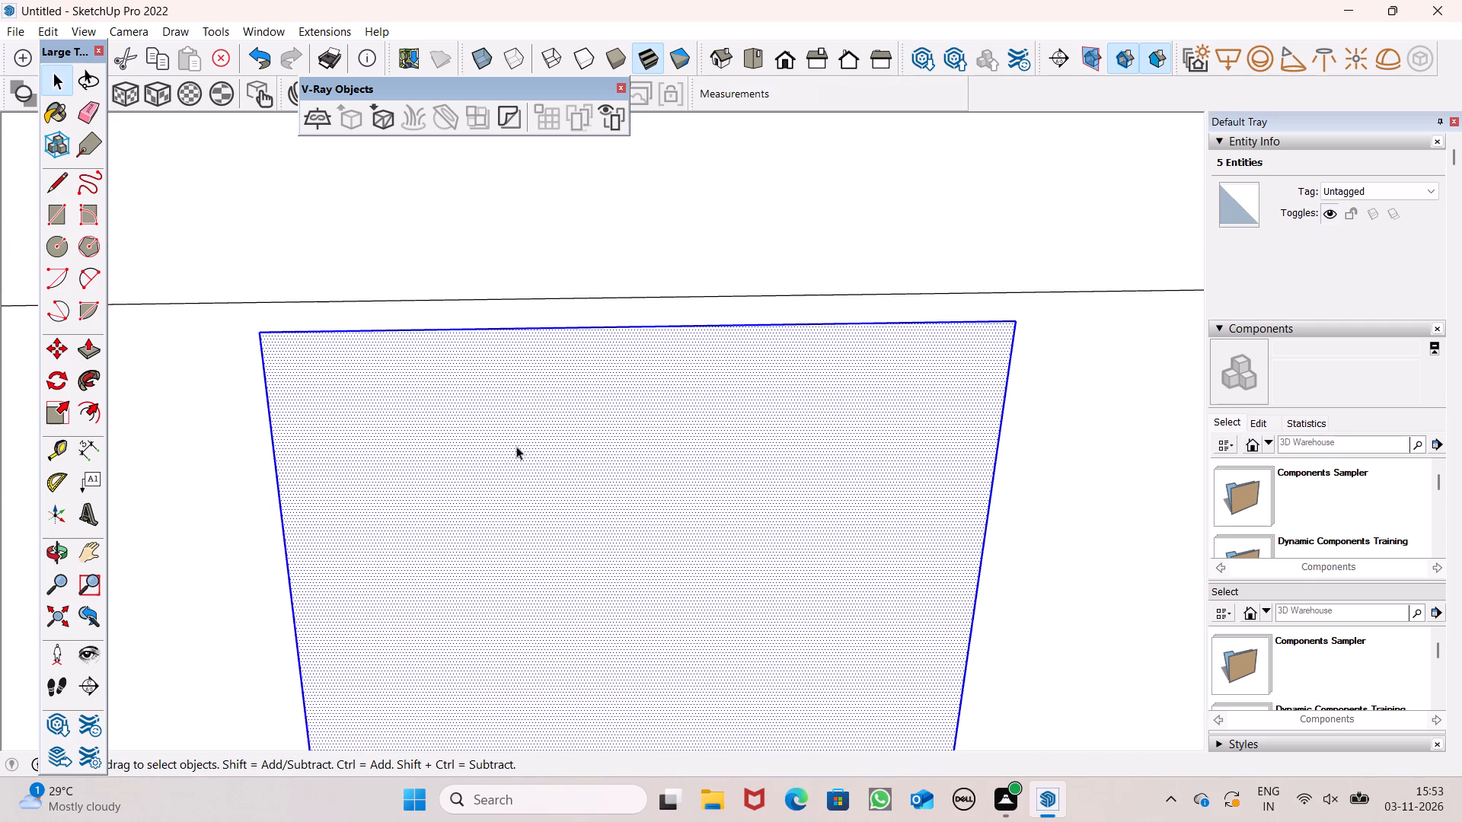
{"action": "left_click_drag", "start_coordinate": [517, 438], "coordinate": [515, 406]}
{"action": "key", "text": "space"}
Examine the squares along the tall panel and the whole building from the front and the side.
{"action": "scroll", "coordinate": [514, 390], "scroll_direction": "down", "scroll_amount": 20}
{"action": "scroll", "coordinate": [514, 390], "scroll_direction": "down", "scroll_amount": 9}
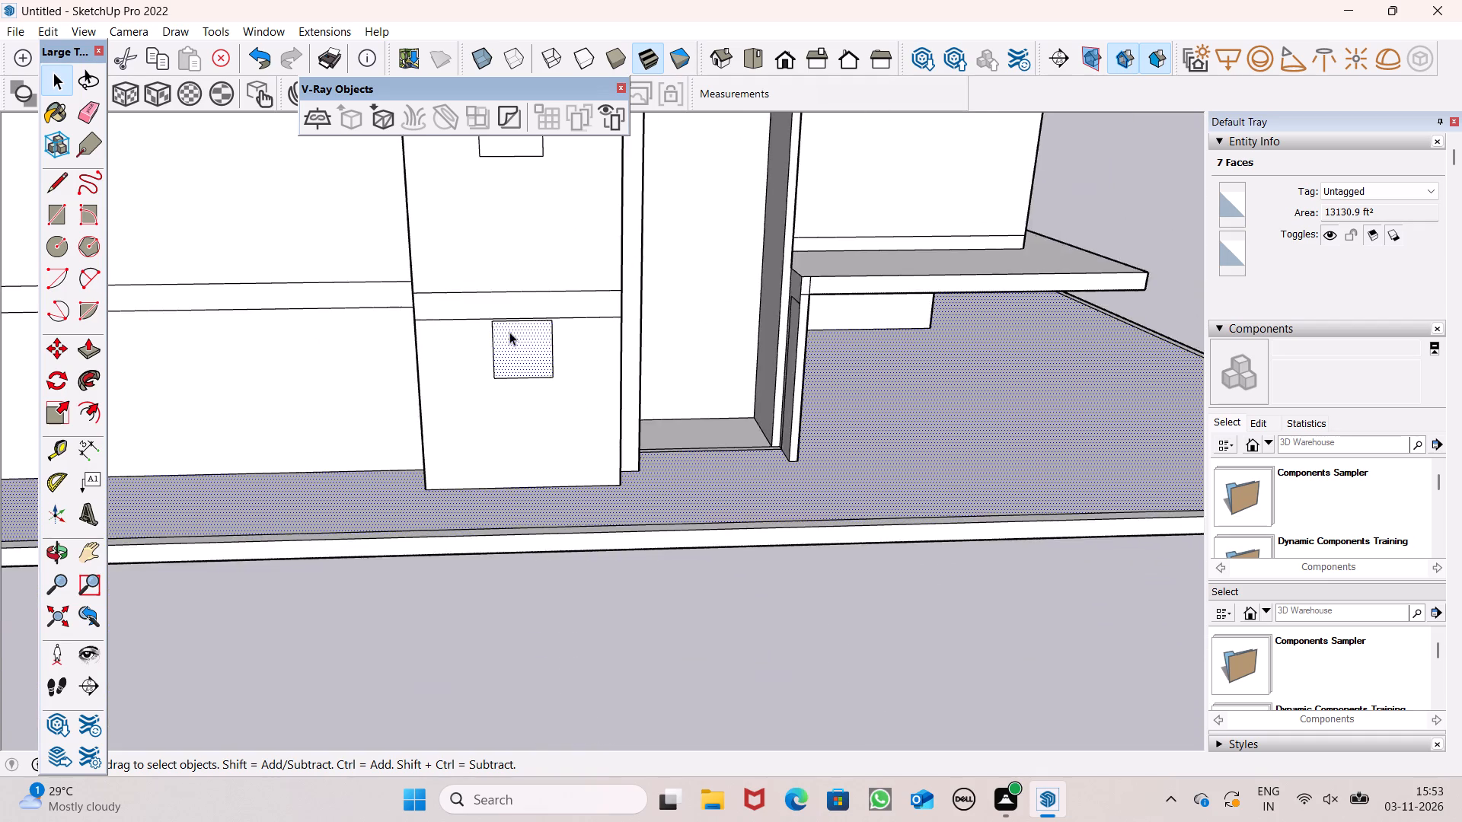
{"action": "scroll", "coordinate": [509, 332], "scroll_direction": "down", "scroll_amount": 3}
{"action": "middle_click_drag", "start_coordinate": [541, 353], "coordinate": [527, 415]}
{"action": "scroll", "coordinate": [505, 355], "scroll_direction": "down", "scroll_amount": 7}
{"action": "scroll", "coordinate": [525, 331], "scroll_direction": "up", "scroll_amount": 5}
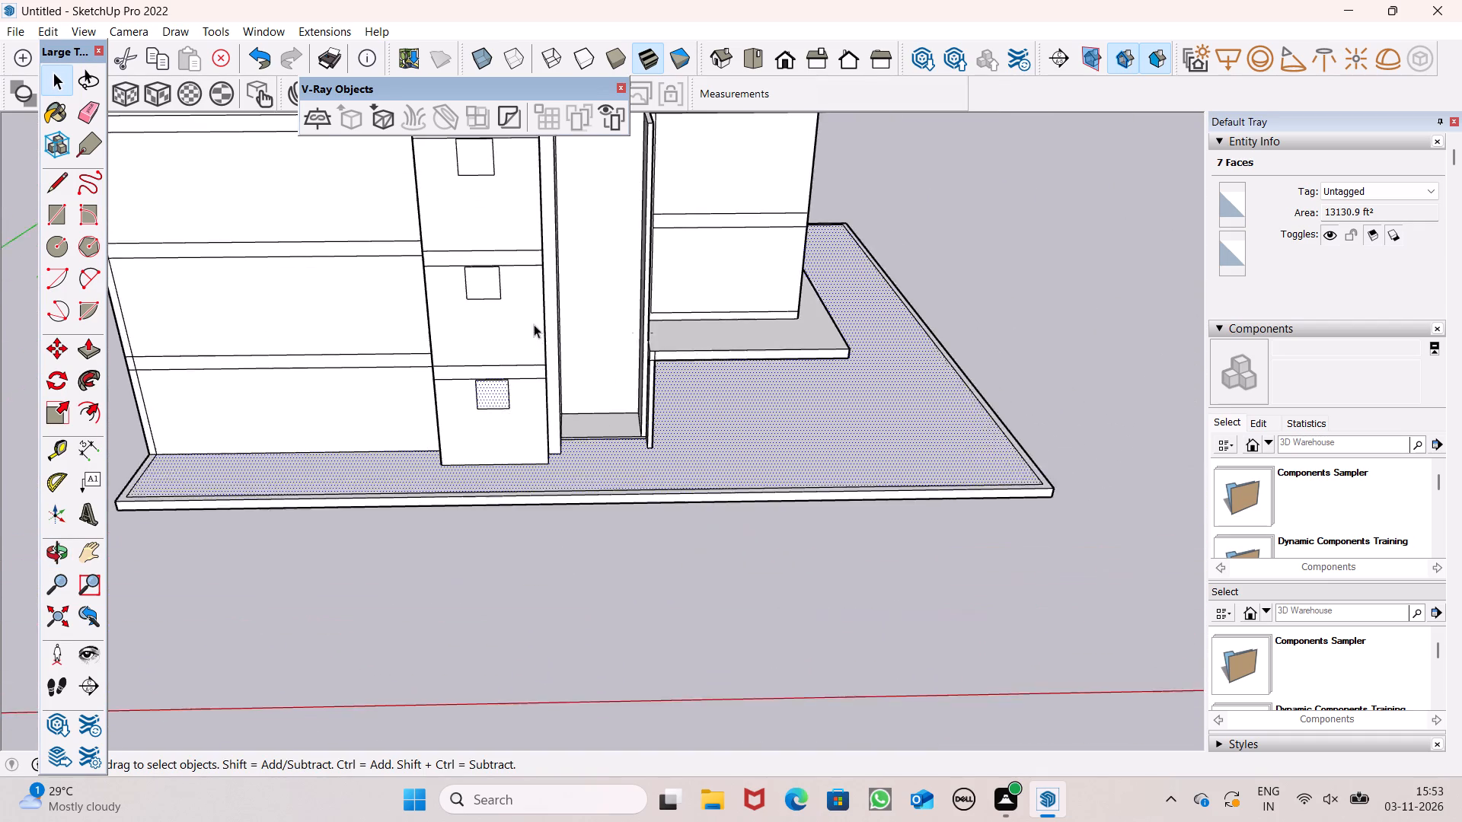
{"action": "scroll", "coordinate": [534, 424], "scroll_direction": "down", "scroll_amount": 5}
{"action": "scroll", "coordinate": [520, 377], "scroll_direction": "up", "scroll_amount": 7}
{"action": "scroll", "coordinate": [497, 303], "scroll_direction": "up", "scroll_amount": 8}
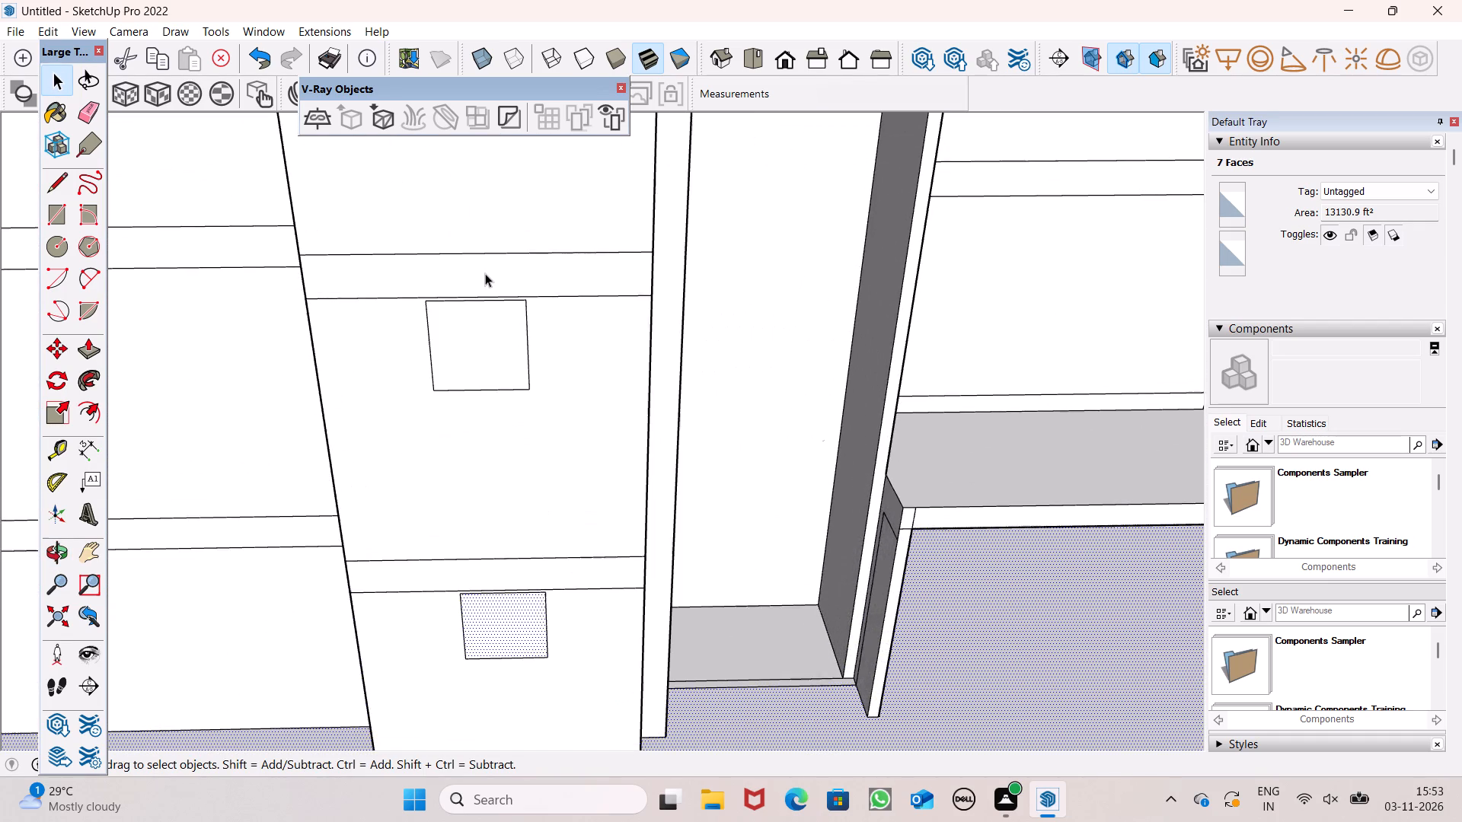
{"action": "scroll", "coordinate": [484, 312], "scroll_direction": "down", "scroll_amount": 9}
{"action": "scroll", "coordinate": [500, 397], "scroll_direction": "down", "scroll_amount": 3}
{"action": "middle_click_drag", "start_coordinate": [536, 410], "coordinate": [500, 396]}
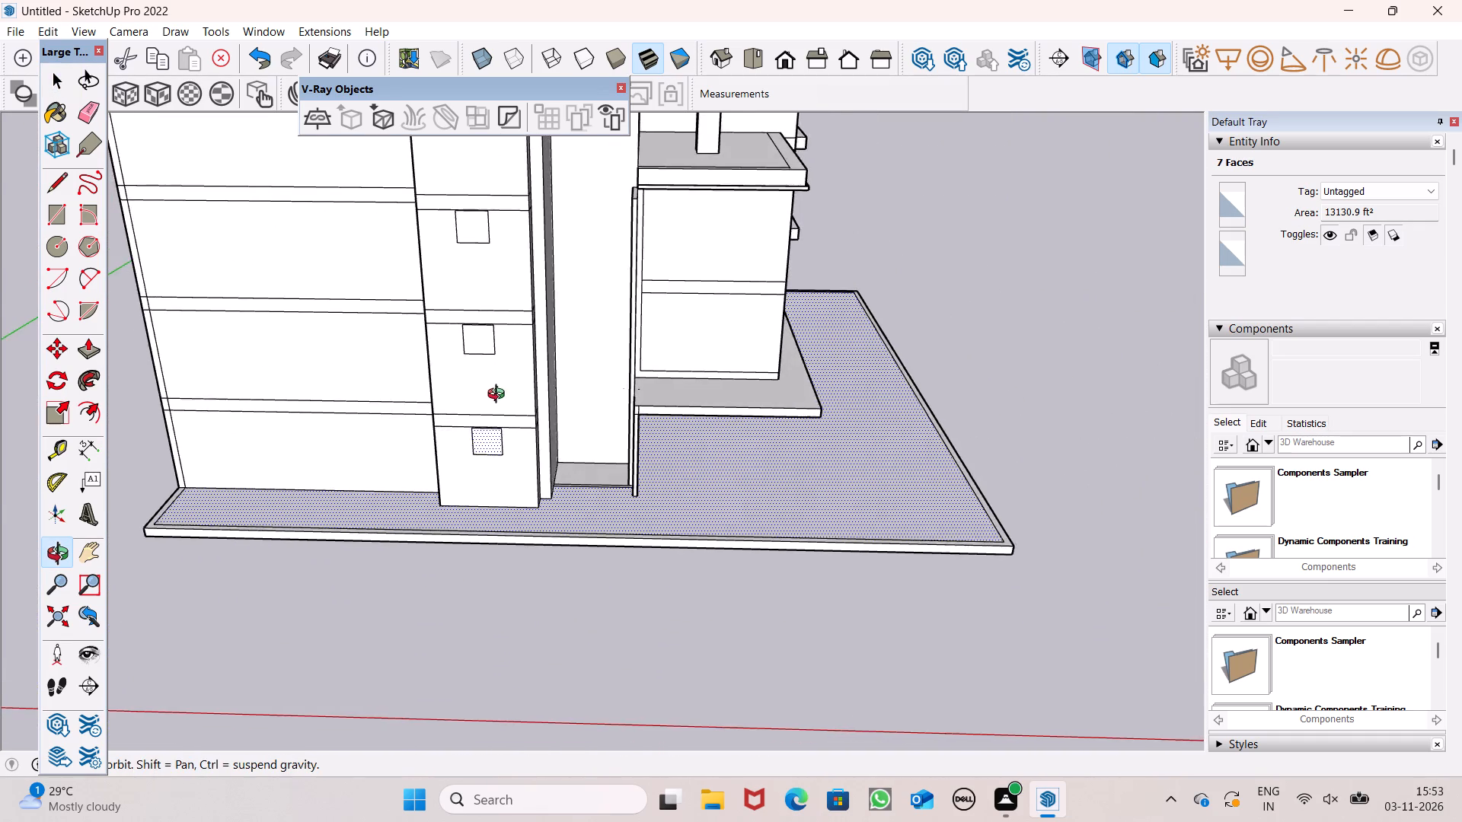
{"action": "middle_click_drag", "start_coordinate": [500, 396], "coordinate": [477, 432]}
{"action": "scroll", "coordinate": [475, 425], "scroll_direction": "down", "scroll_amount": 3}
{"action": "middle_click_drag", "start_coordinate": [536, 460], "coordinate": [420, 352]}
{"action": "scroll", "coordinate": [684, 419], "scroll_direction": "down", "scroll_amount": 6}
{"action": "middle_click_drag", "start_coordinate": [717, 381], "coordinate": [640, 353]}
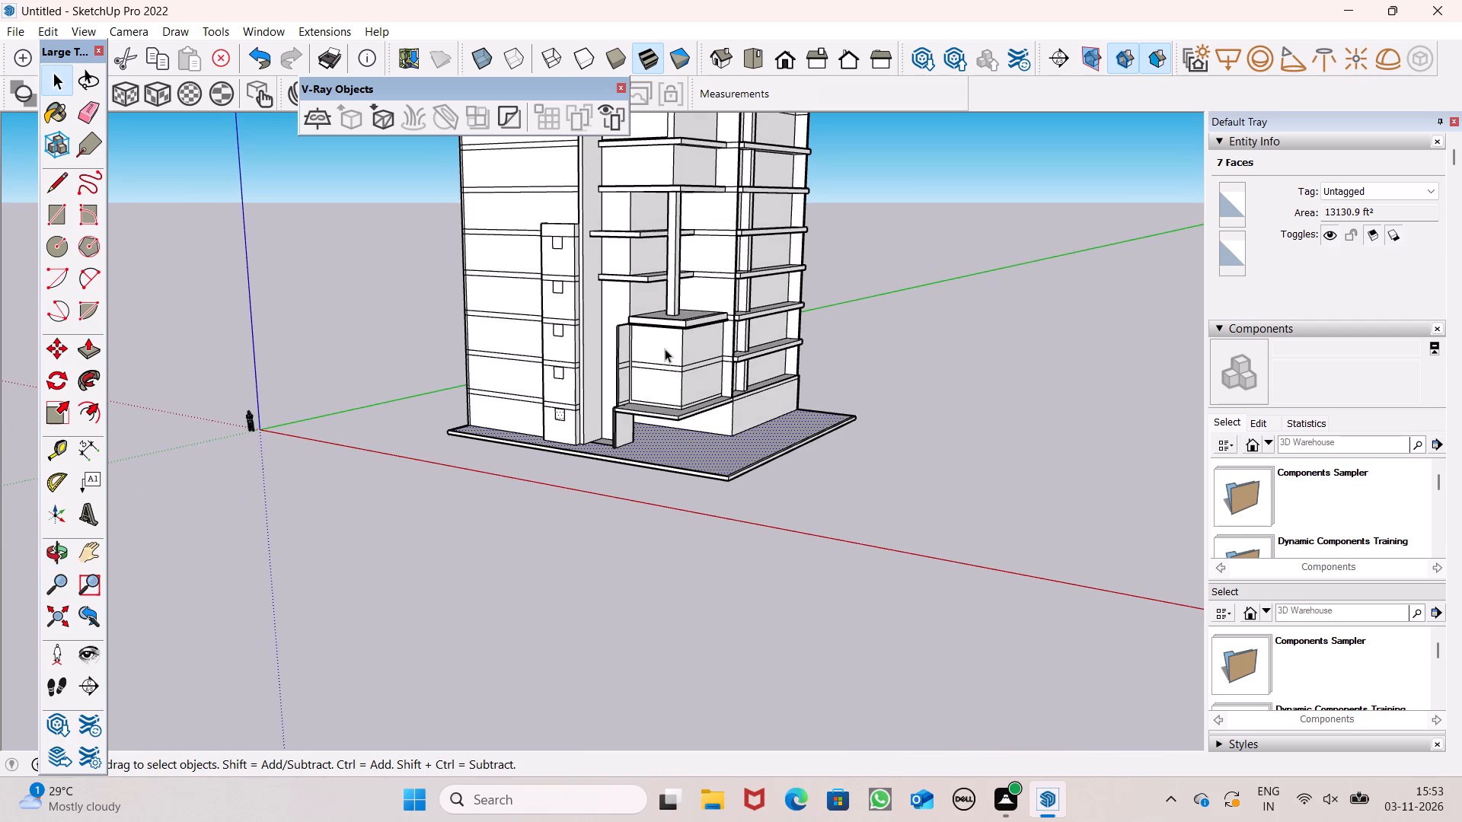
{"action": "scroll", "coordinate": [676, 384], "scroll_direction": "down", "scroll_amount": 3}
{"action": "middle_click_drag", "start_coordinate": [707, 398], "coordinate": [303, 365]}
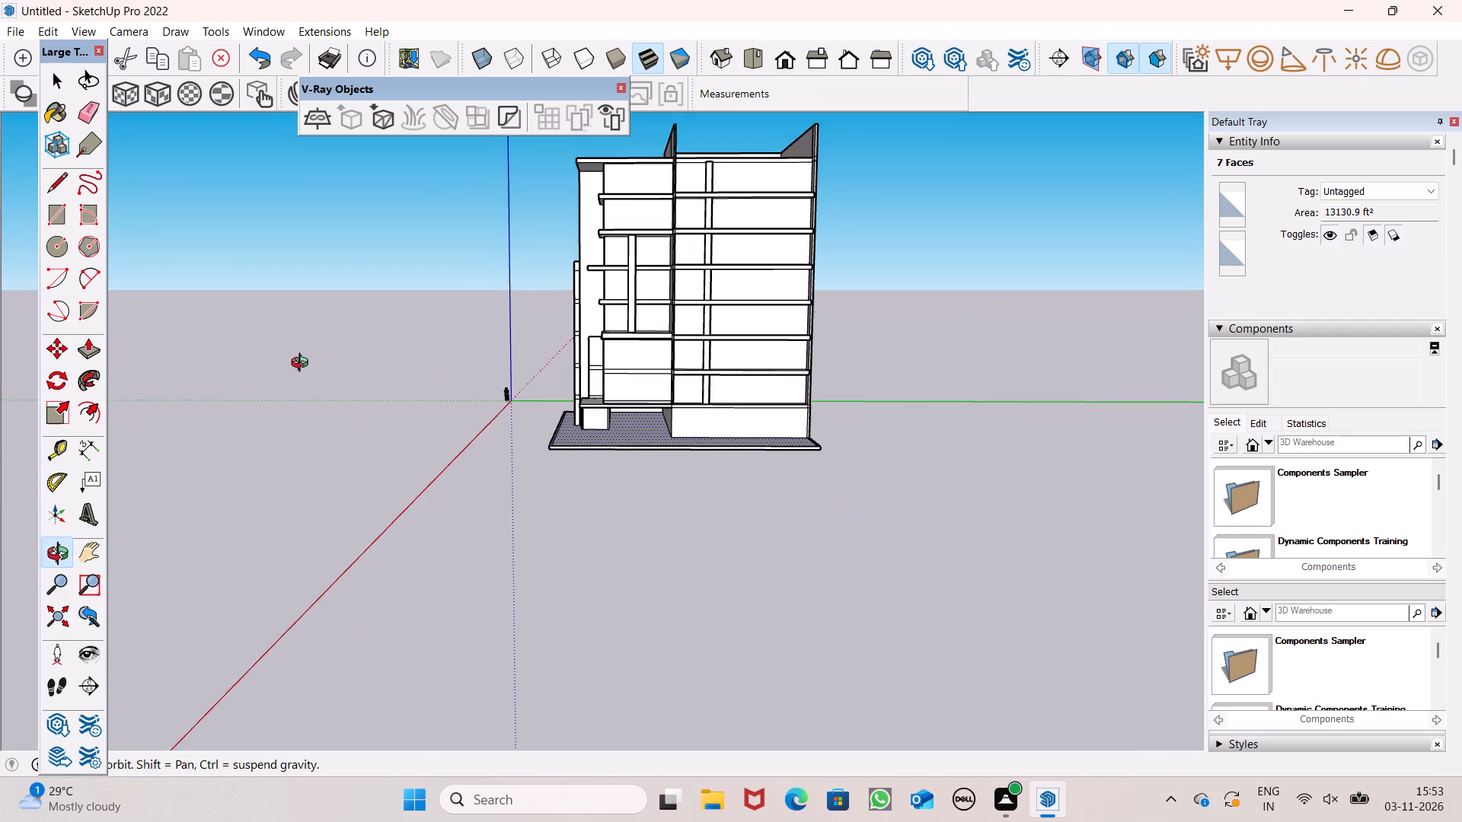
{"action": "middle_click_drag", "start_coordinate": [303, 365], "coordinate": [297, 367]}
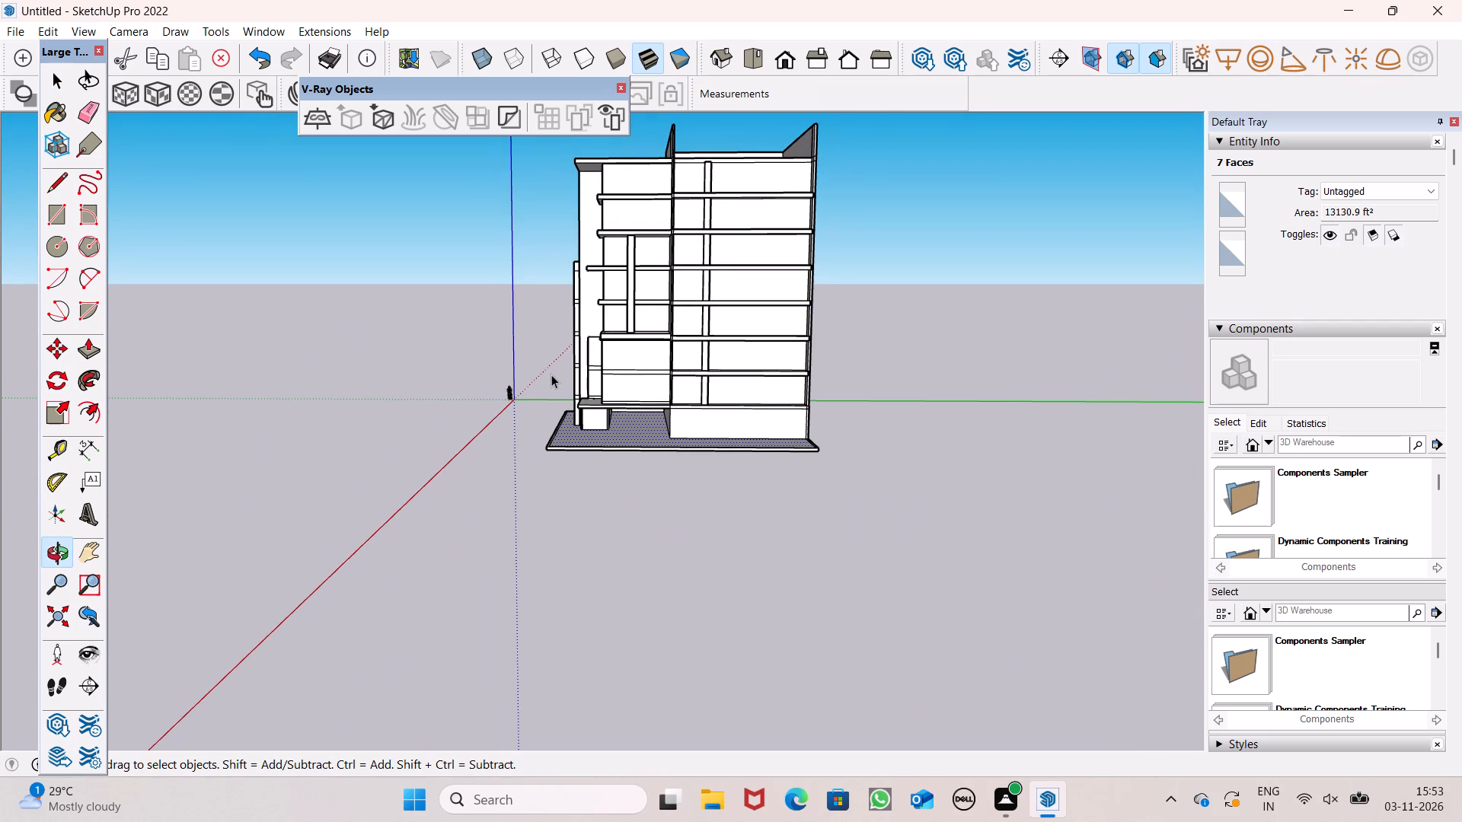
{"action": "scroll", "coordinate": [552, 373], "scroll_direction": "up", "scroll_amount": 2}
{"action": "scroll", "coordinate": [580, 374], "scroll_direction": "down", "scroll_amount": 1}
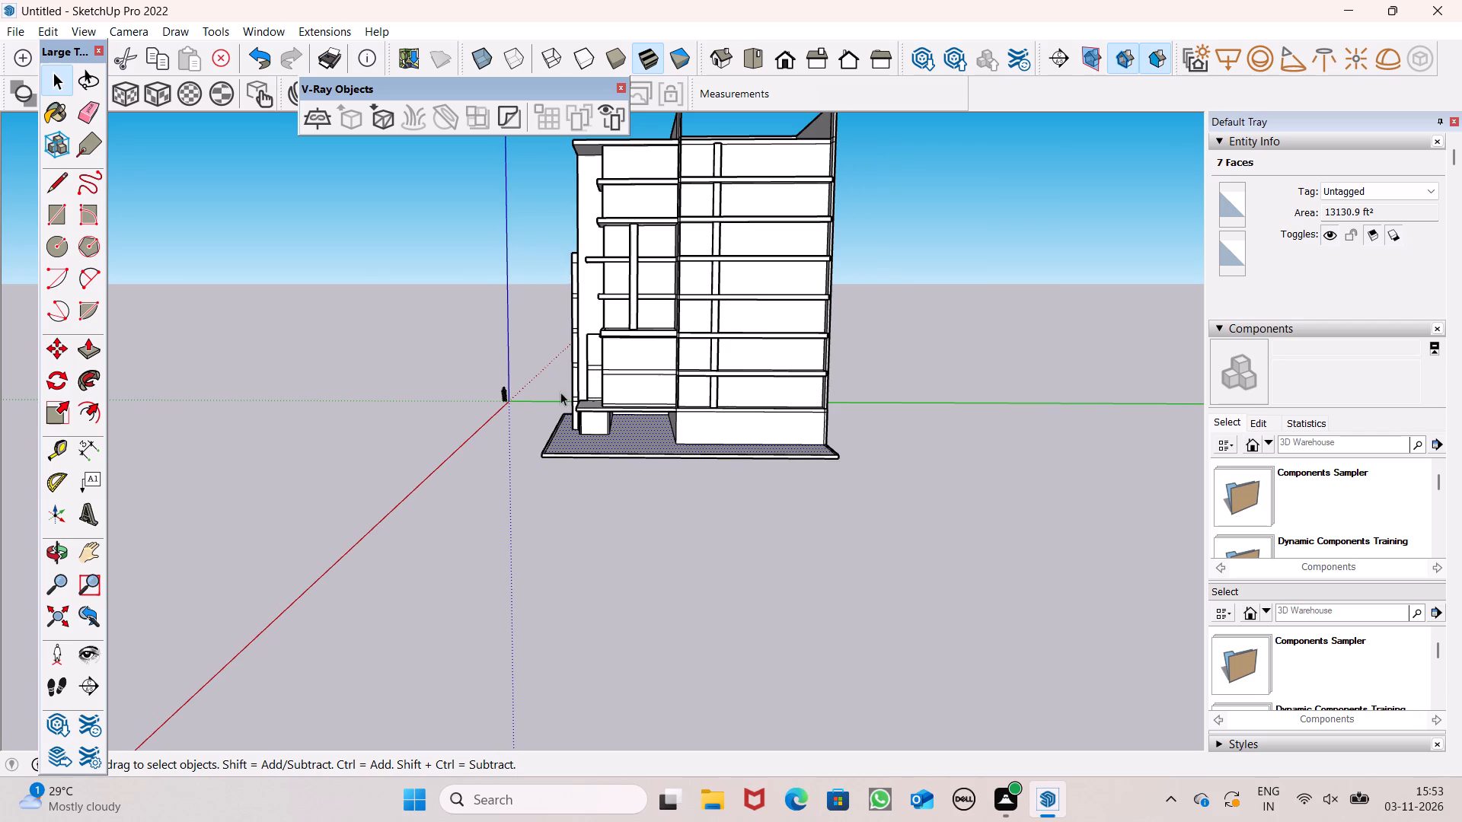
{"action": "scroll", "coordinate": [175, 429], "scroll_direction": "down", "scroll_amount": 4}
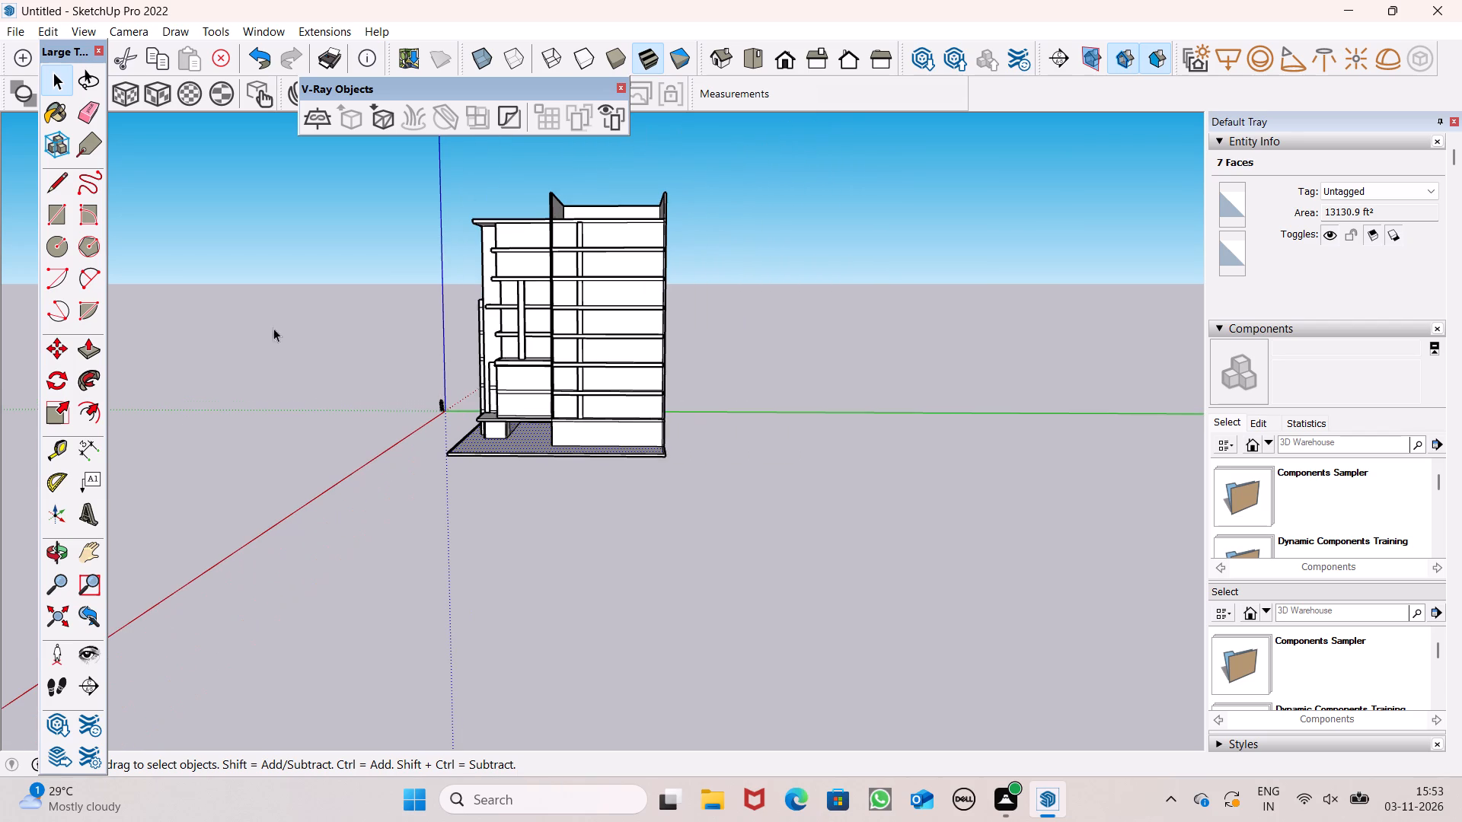
Draw a rectangle about 26' 11" by 8' 3" on the top-storey wall of the tall block, beside the column.
{"action": "left_click", "coordinate": [66, 205]}
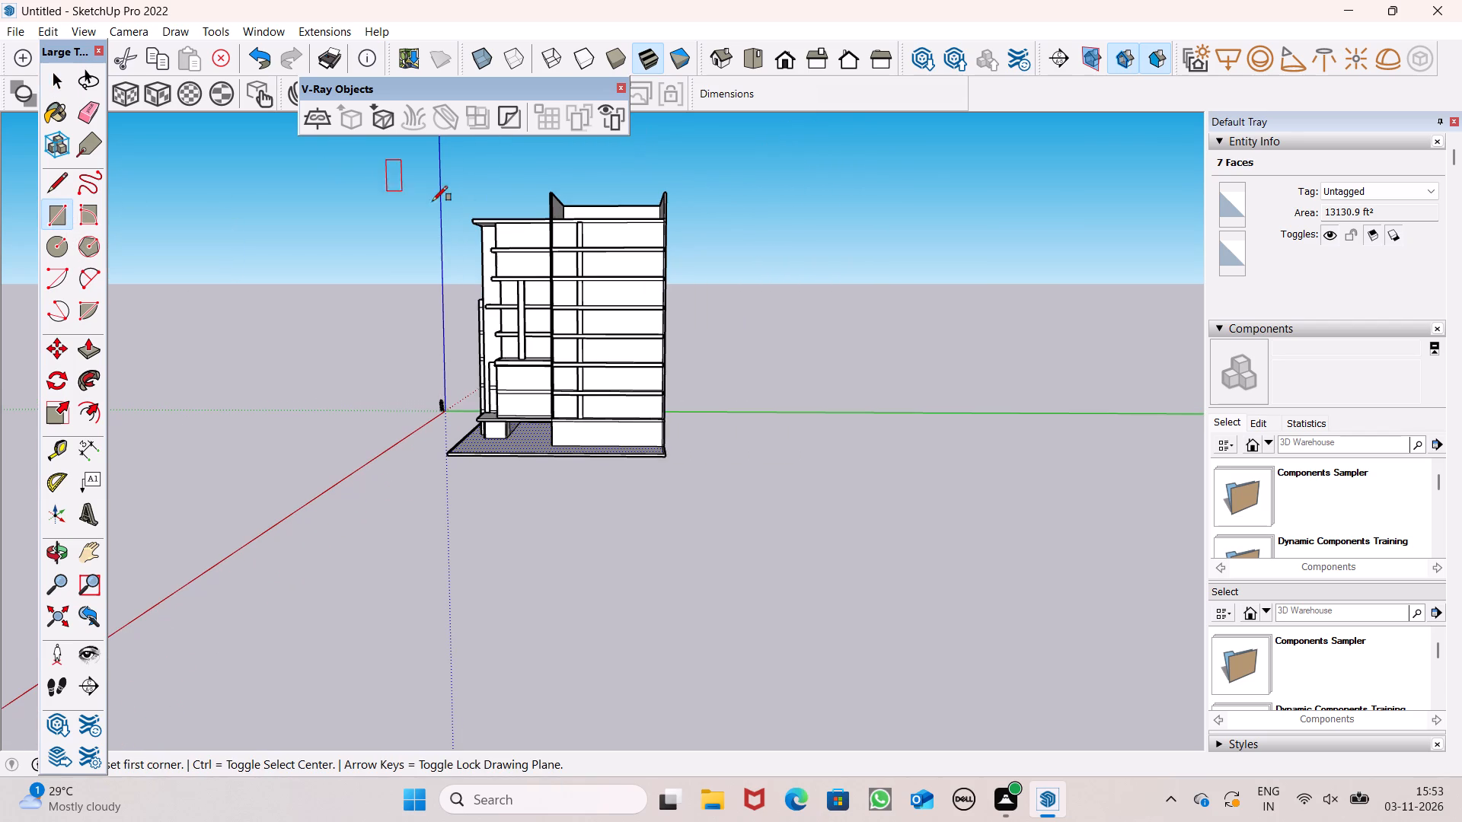
{"action": "scroll", "coordinate": [544, 202], "scroll_direction": "up", "scroll_amount": 6}
{"action": "middle_click_drag", "start_coordinate": [601, 295], "coordinate": [625, 349]}
{"action": "scroll", "coordinate": [625, 349], "scroll_direction": "up", "scroll_amount": 1}
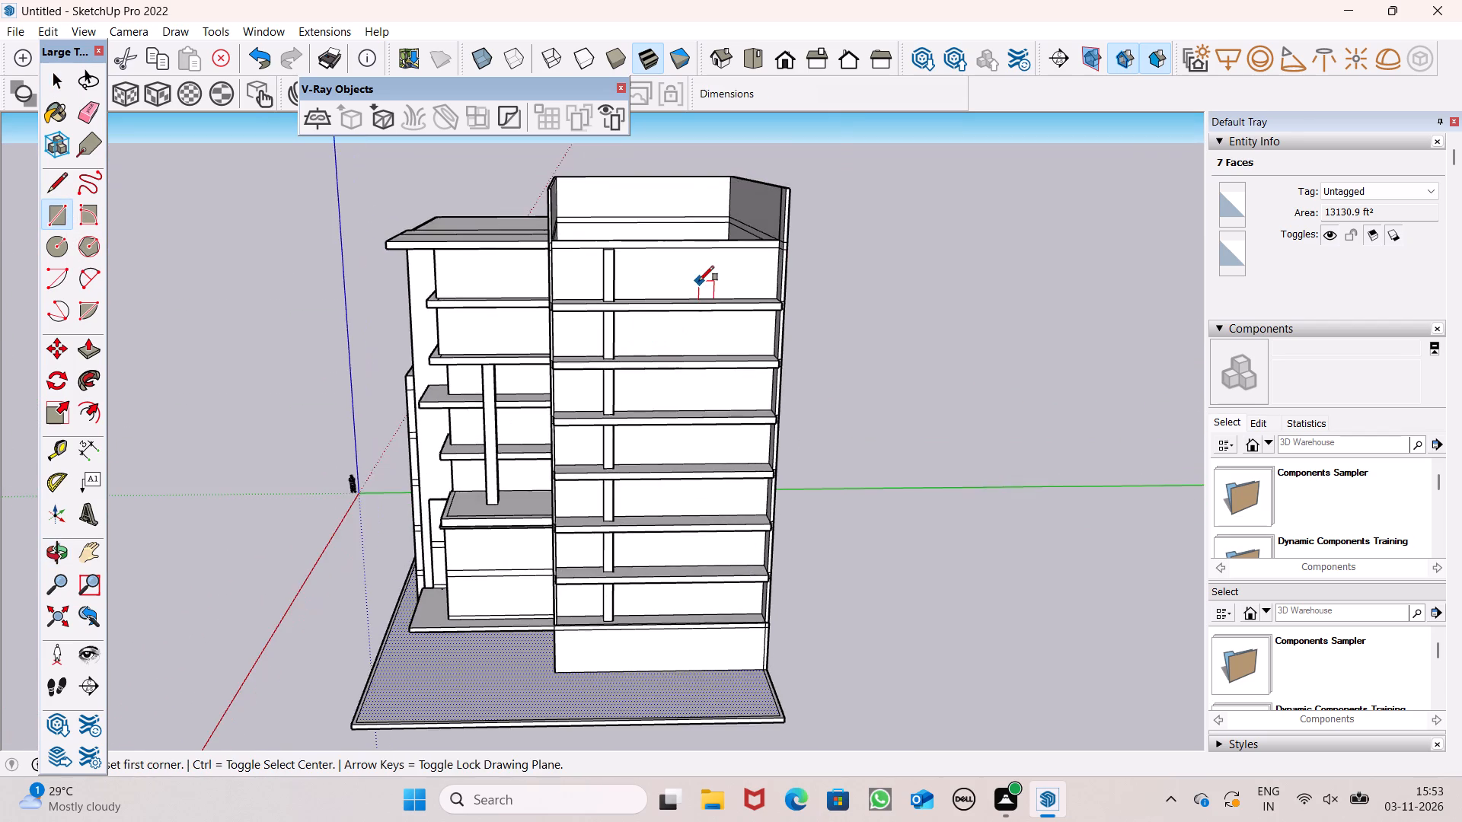
{"action": "scroll", "coordinate": [699, 281], "scroll_direction": "up", "scroll_amount": 5}
{"action": "middle_click_drag", "start_coordinate": [730, 307], "coordinate": [716, 282]}
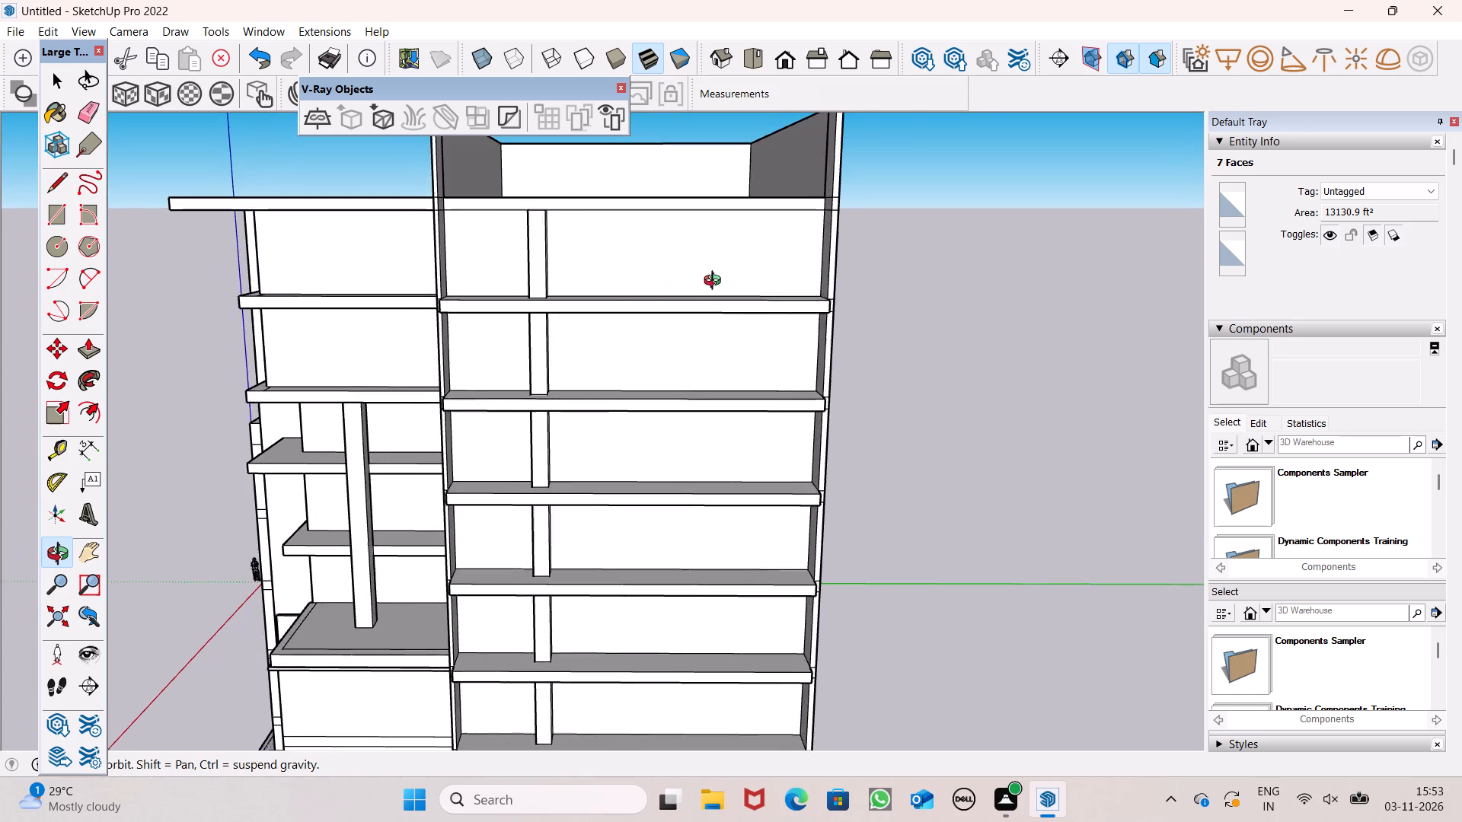
{"action": "middle_click_drag", "start_coordinate": [716, 282], "coordinate": [717, 282]}
{"action": "scroll", "coordinate": [717, 282], "scroll_direction": "up", "scroll_amount": 7}
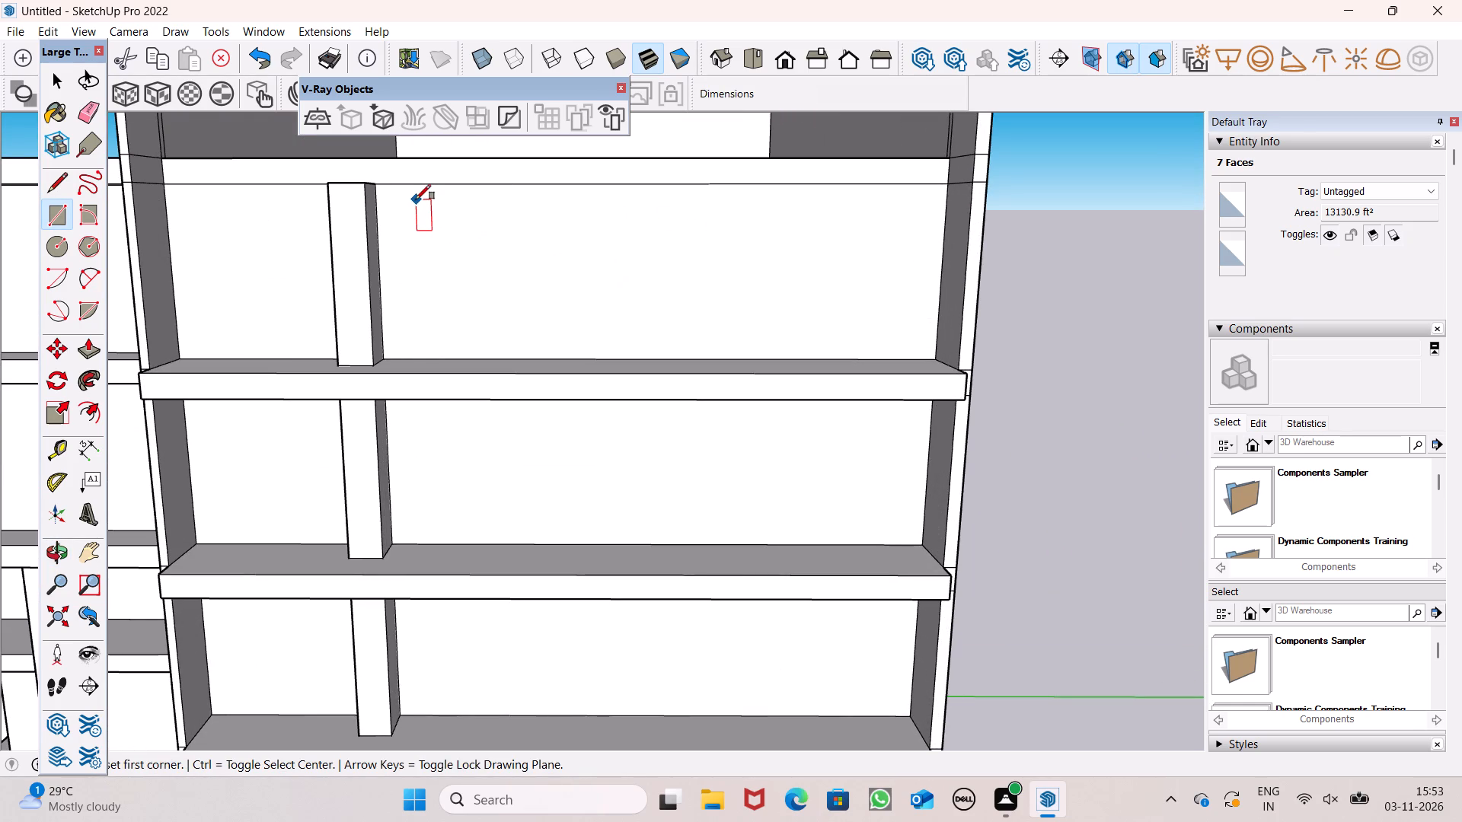
{"action": "left_click", "coordinate": [416, 199]}
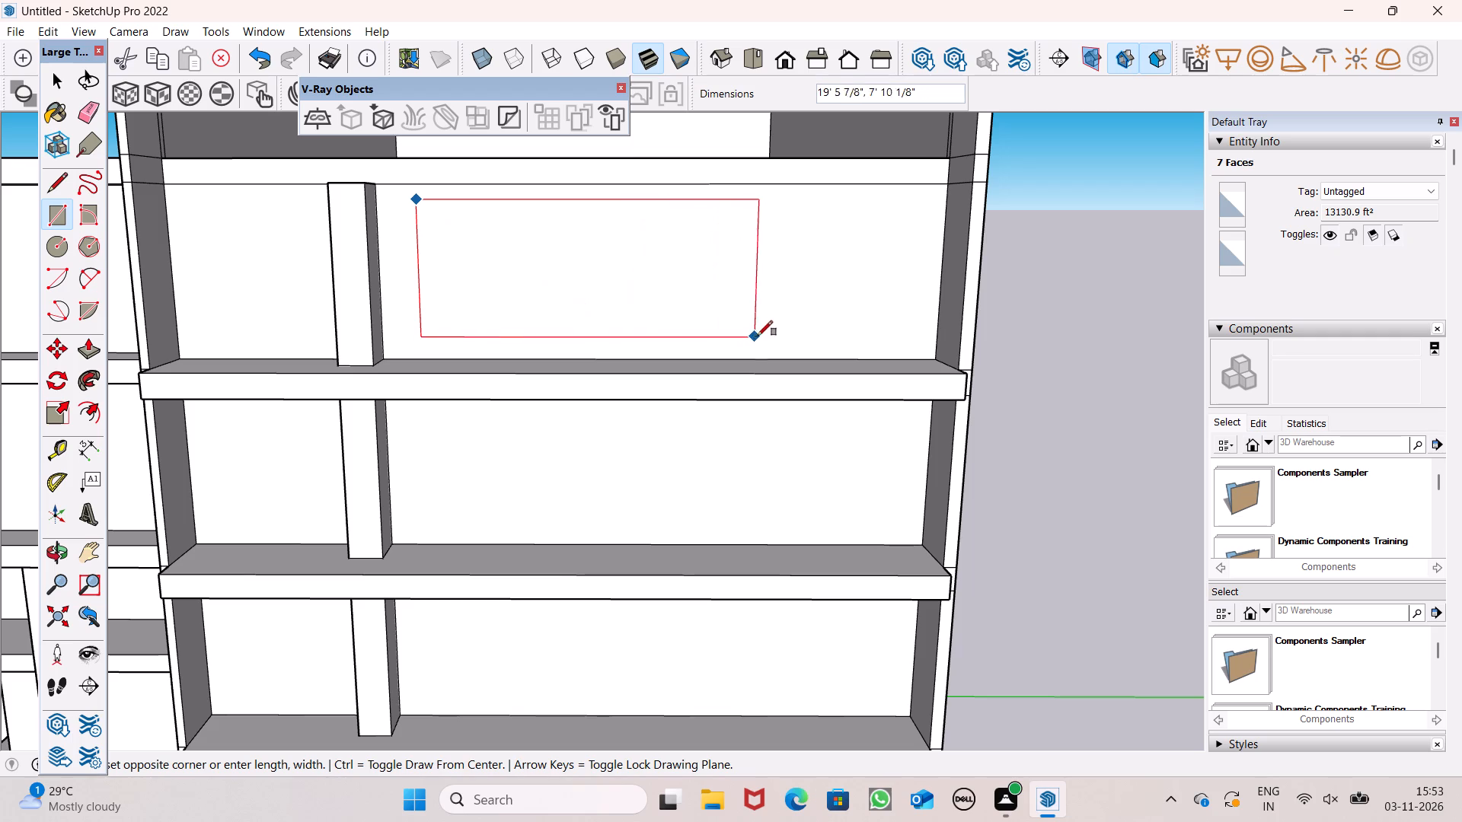
{"action": "left_click", "coordinate": [881, 344]}
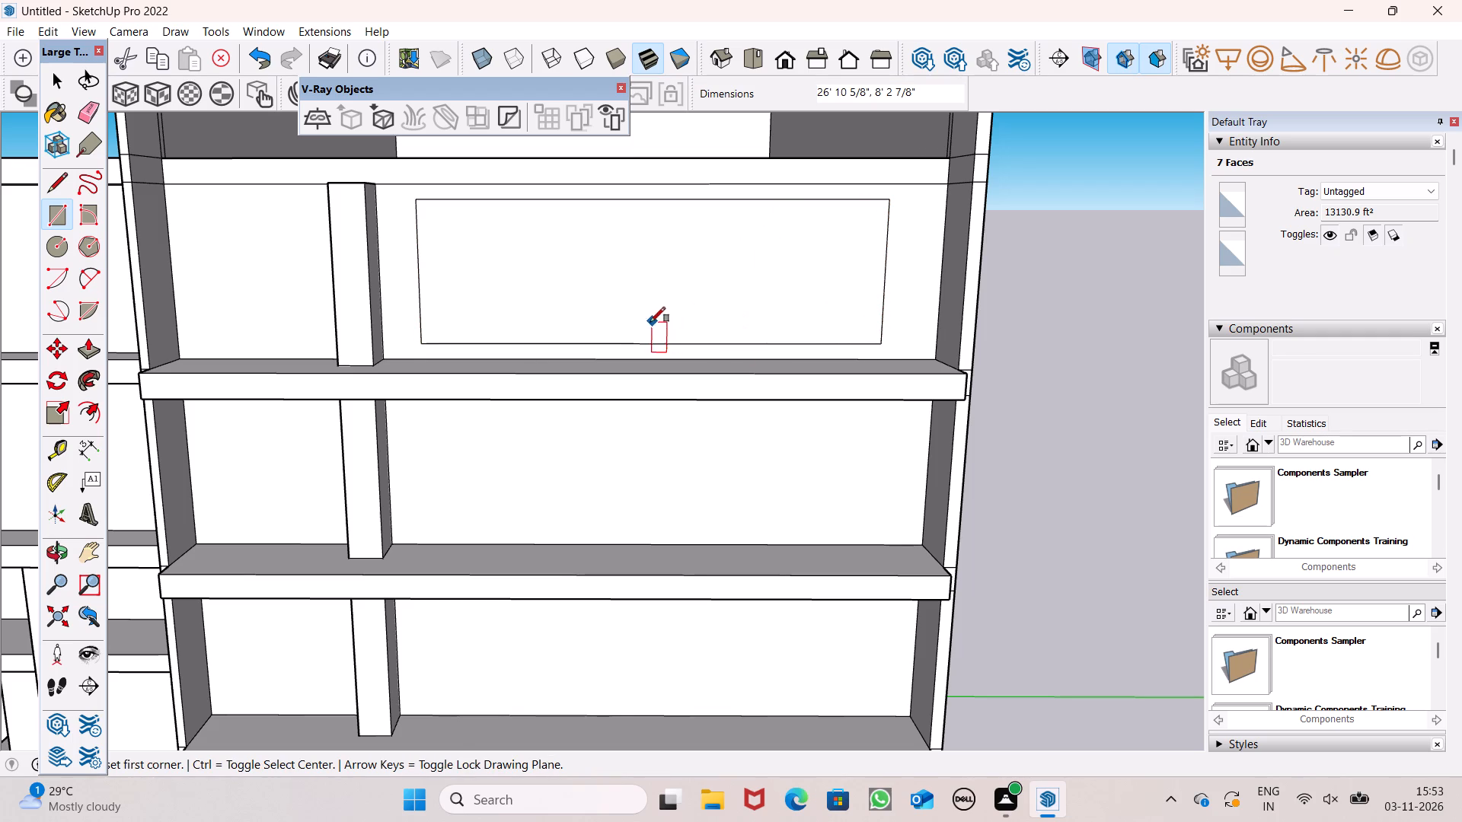
Select the new rectangle with its edges and copy it about 11' 8" straight down onto the second storey from the top.
{"action": "key", "text": "space"}
{"action": "double_click", "coordinate": [618, 311]}
{"action": "scroll", "coordinate": [634, 292], "scroll_direction": "down", "scroll_amount": 7}
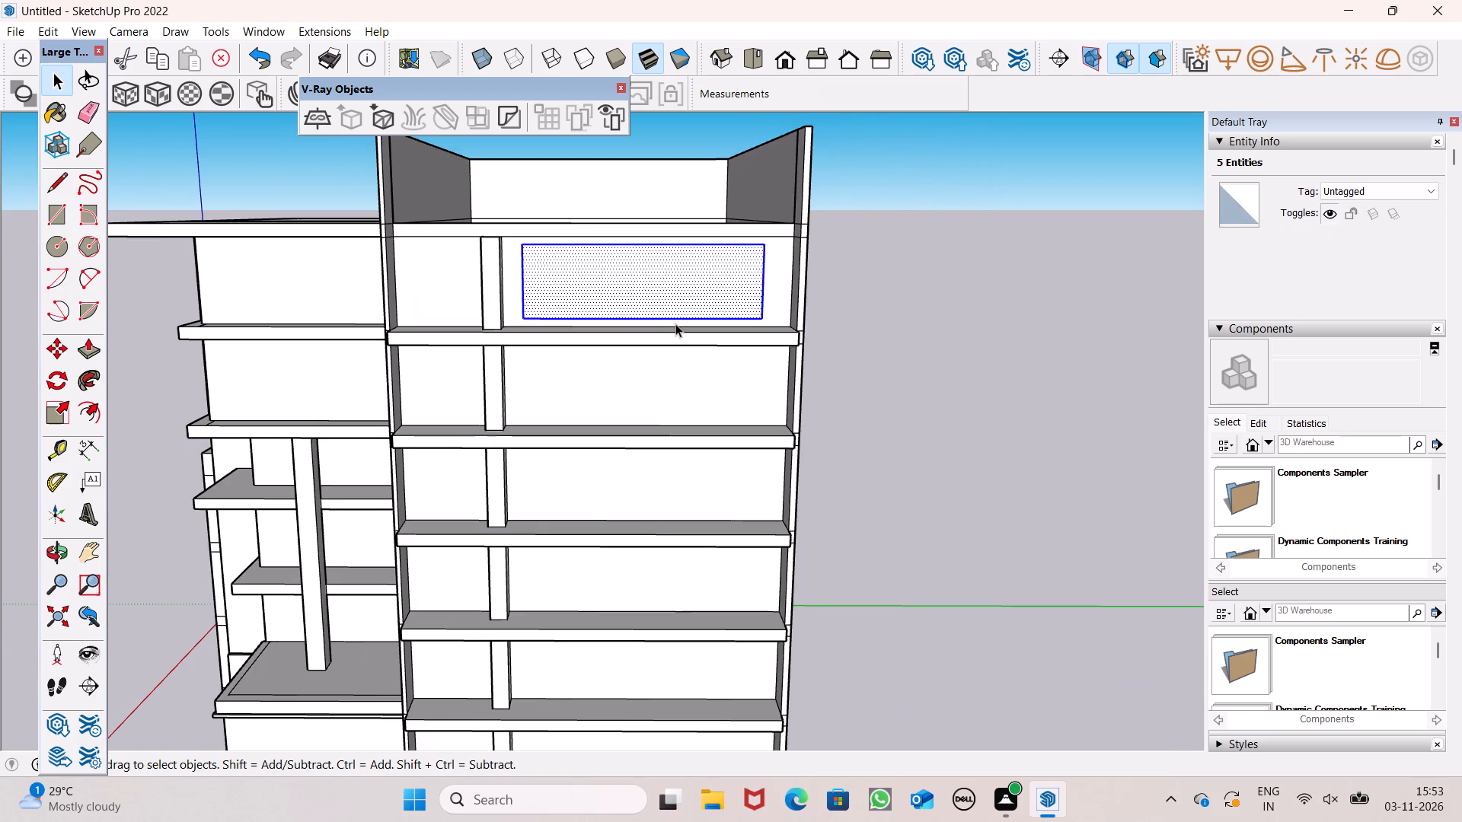
{"action": "key", "text": "m"}
{"action": "key", "text": "Return"}
{"action": "scroll", "coordinate": [663, 352], "scroll_direction": "up", "scroll_amount": 5}
{"action": "left_click_drag", "start_coordinate": [621, 267], "coordinate": [617, 308]}
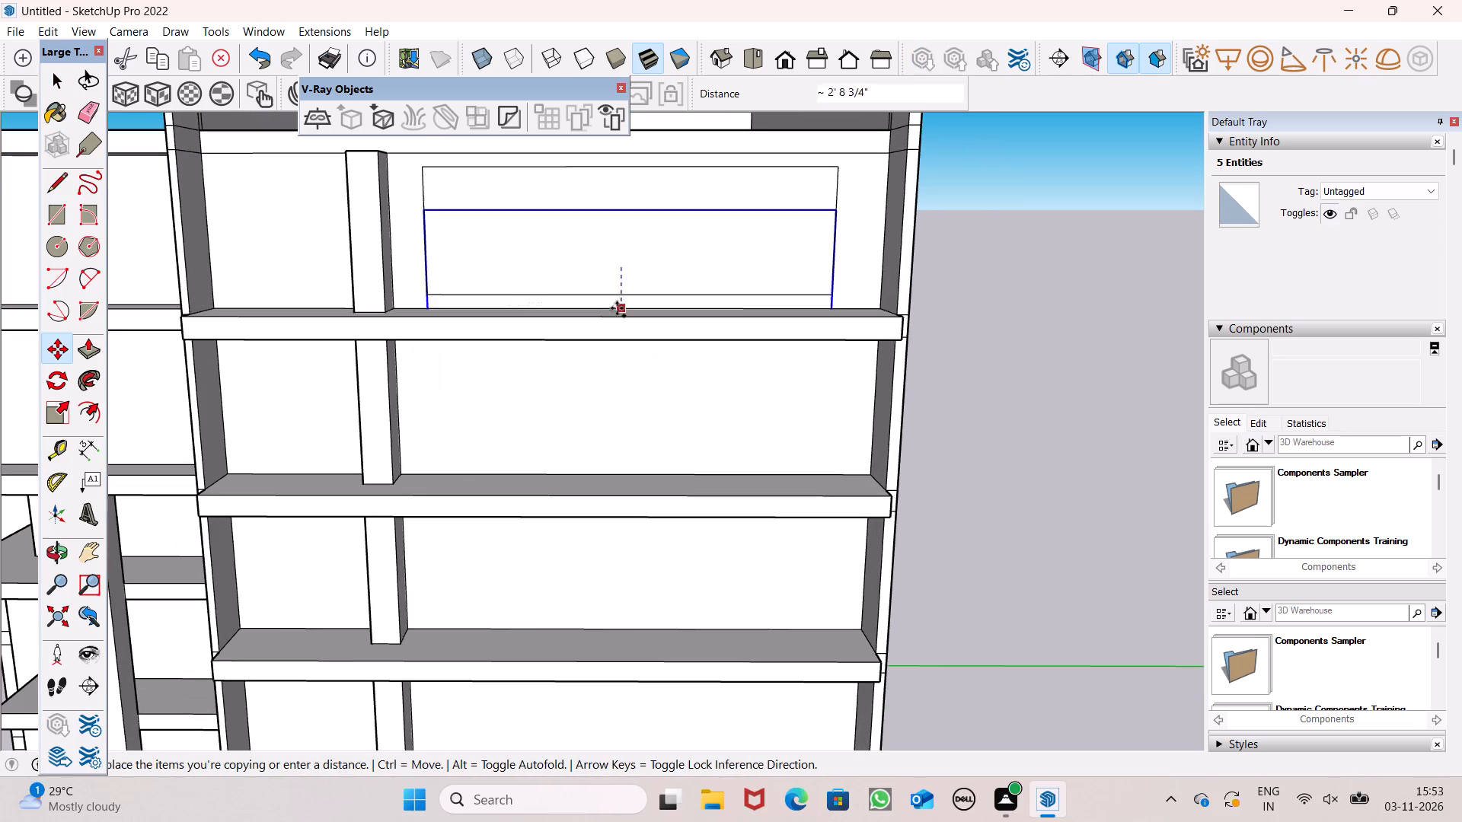
{"action": "left_click_drag", "start_coordinate": [617, 308], "coordinate": [632, 439]}
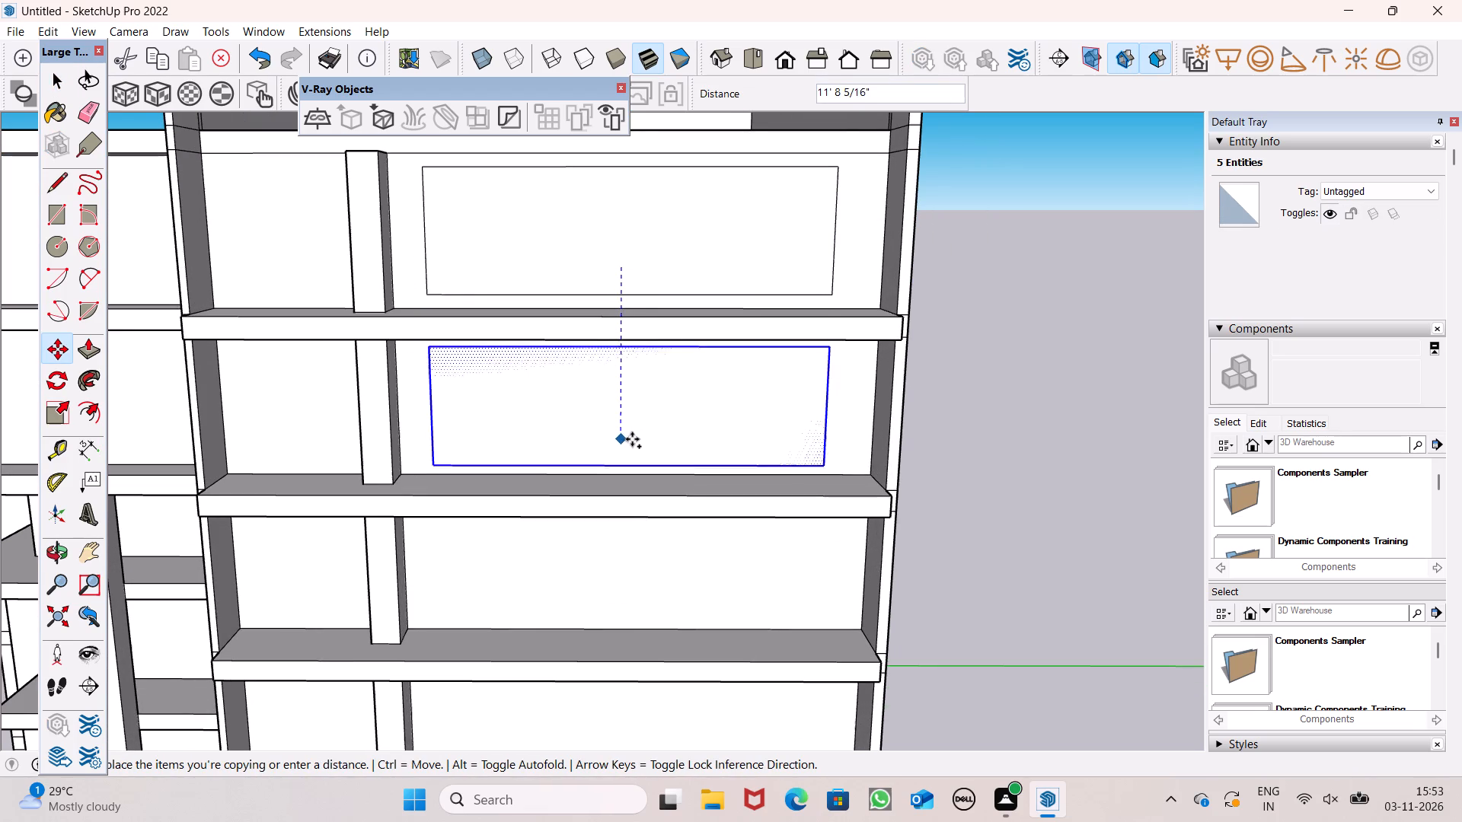
{"action": "left_click_drag", "start_coordinate": [632, 439], "coordinate": [629, 438]}
Copy the rectangle about 11' 7" straight down onto the third storey from the top.
{"action": "scroll", "coordinate": [611, 244], "scroll_direction": "down", "scroll_amount": 7}
{"action": "scroll", "coordinate": [630, 461], "scroll_direction": "up", "scroll_amount": 8}
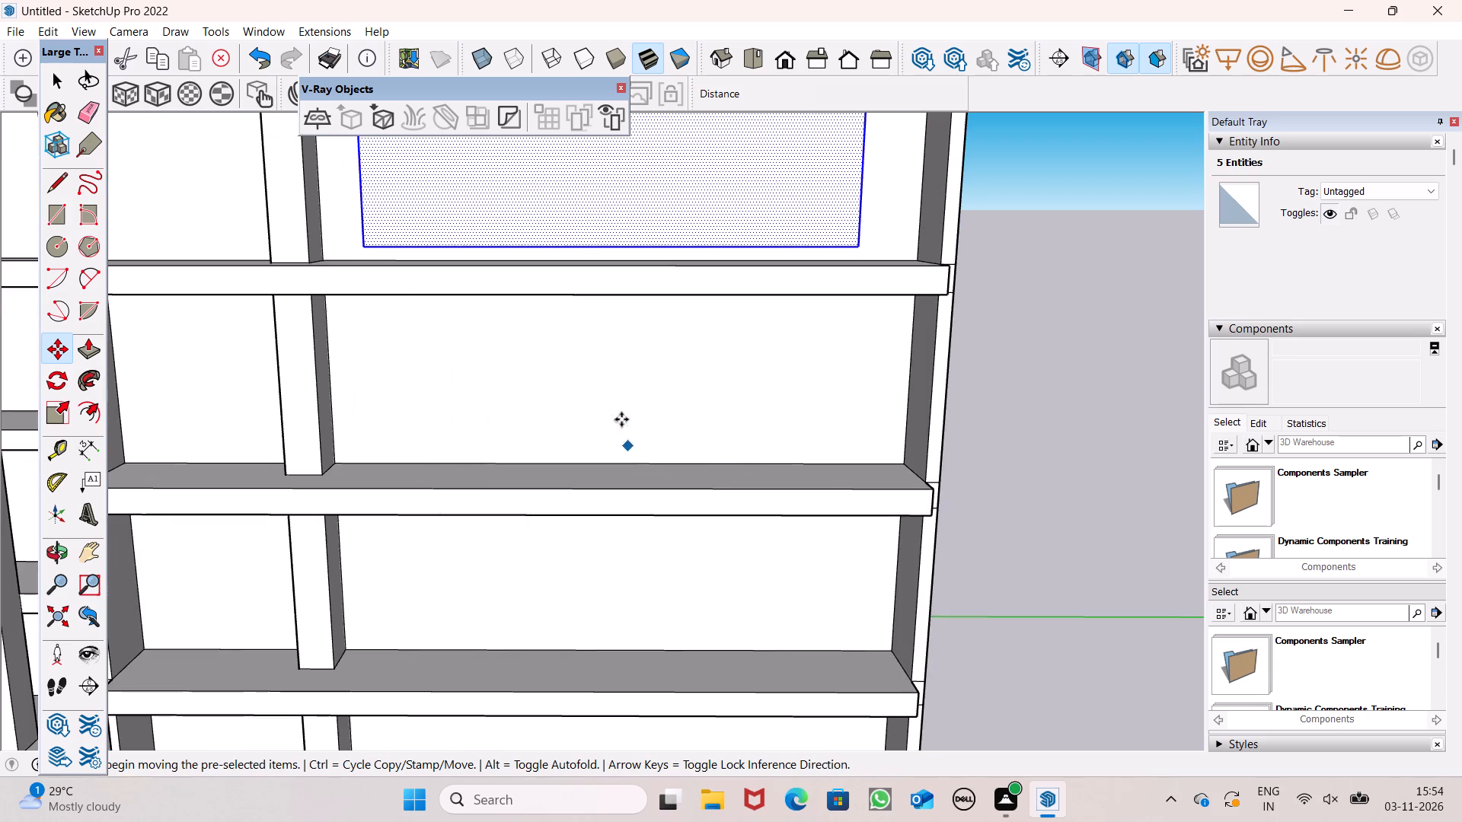
{"action": "left_click_drag", "start_coordinate": [573, 209], "coordinate": [577, 400]}
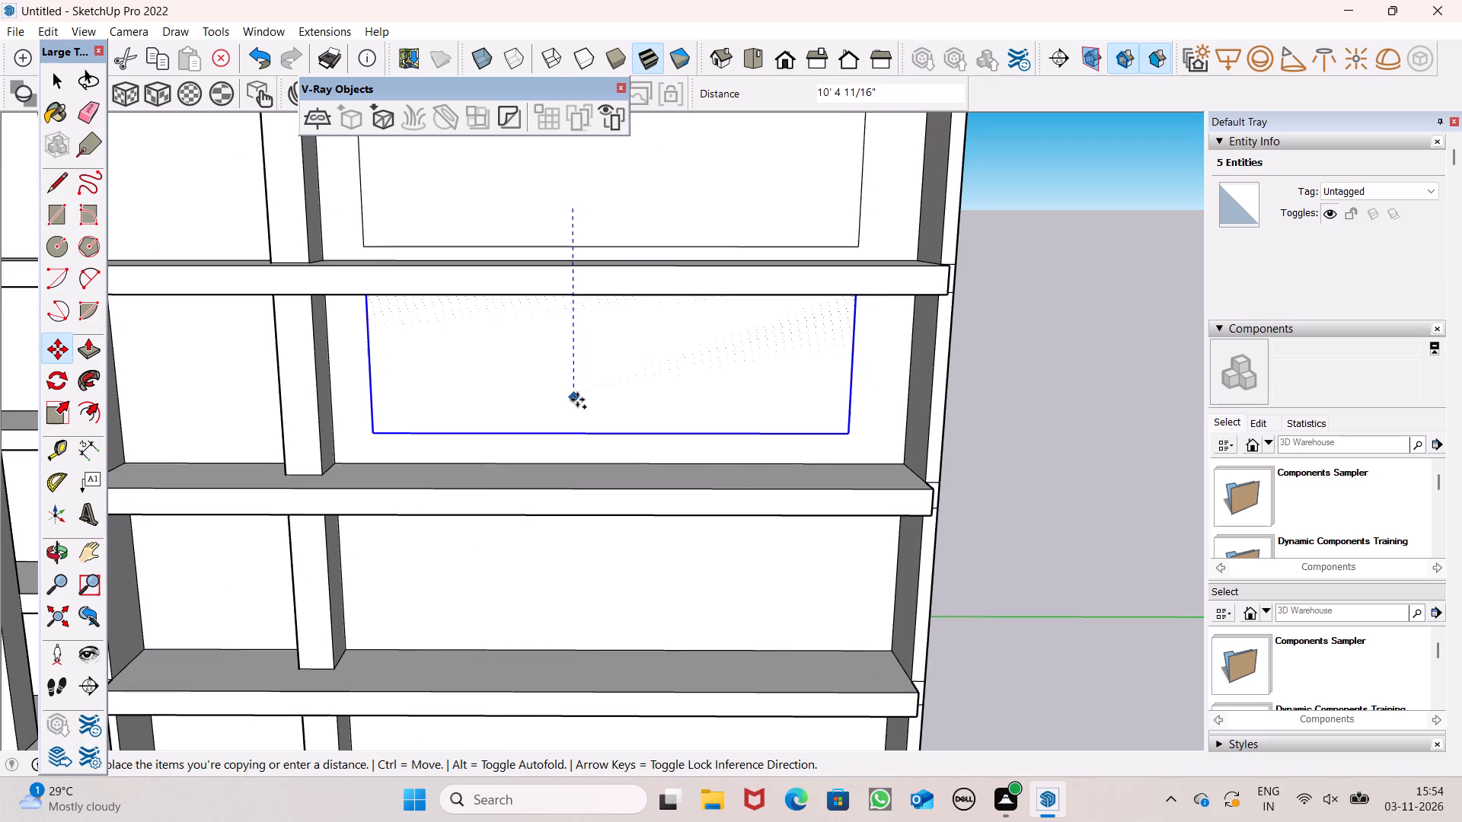
{"action": "left_click_drag", "start_coordinate": [577, 400], "coordinate": [573, 409]}
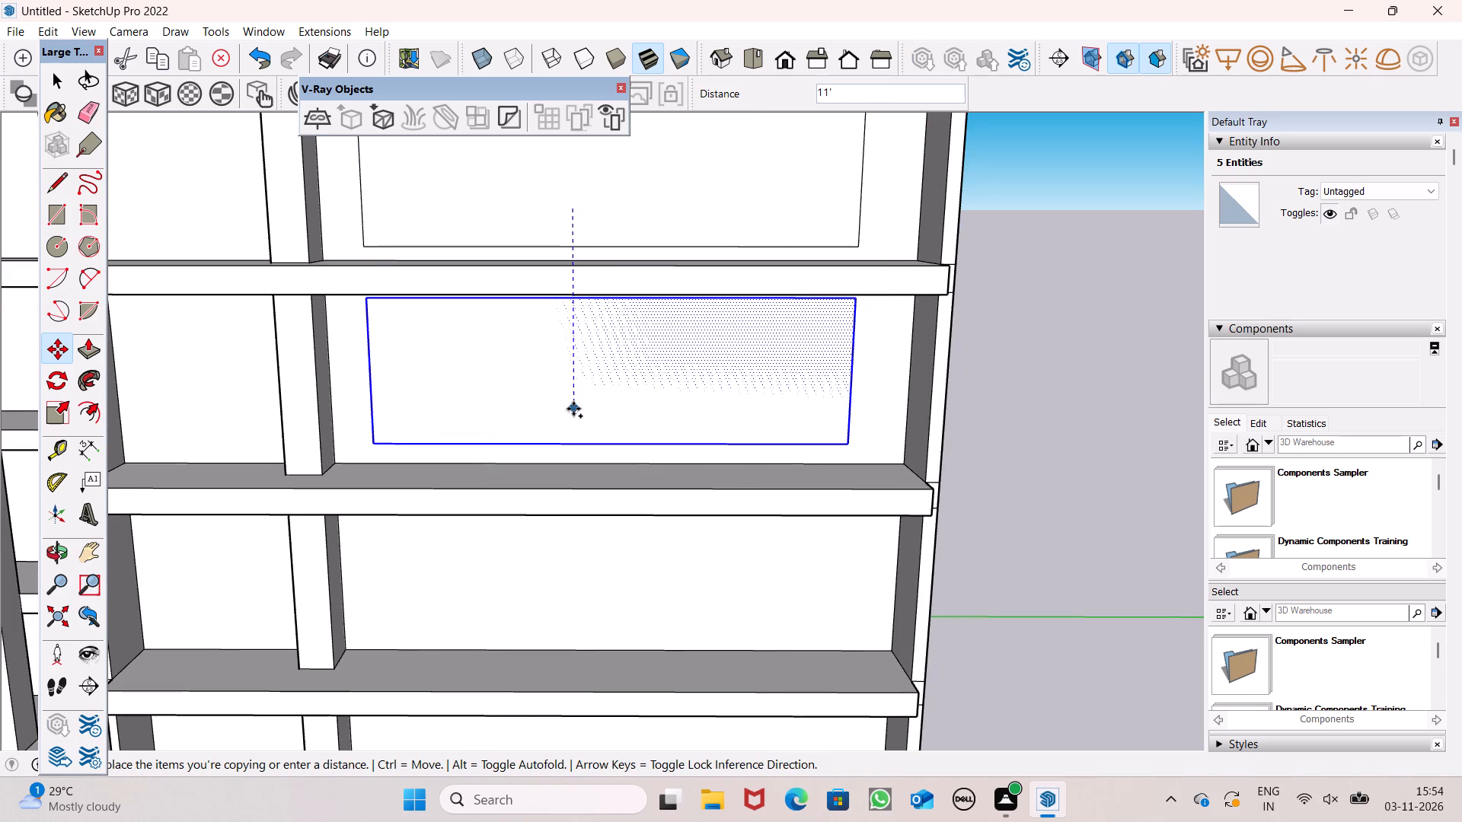
{"action": "left_click_drag", "start_coordinate": [573, 409], "coordinate": [565, 419]}
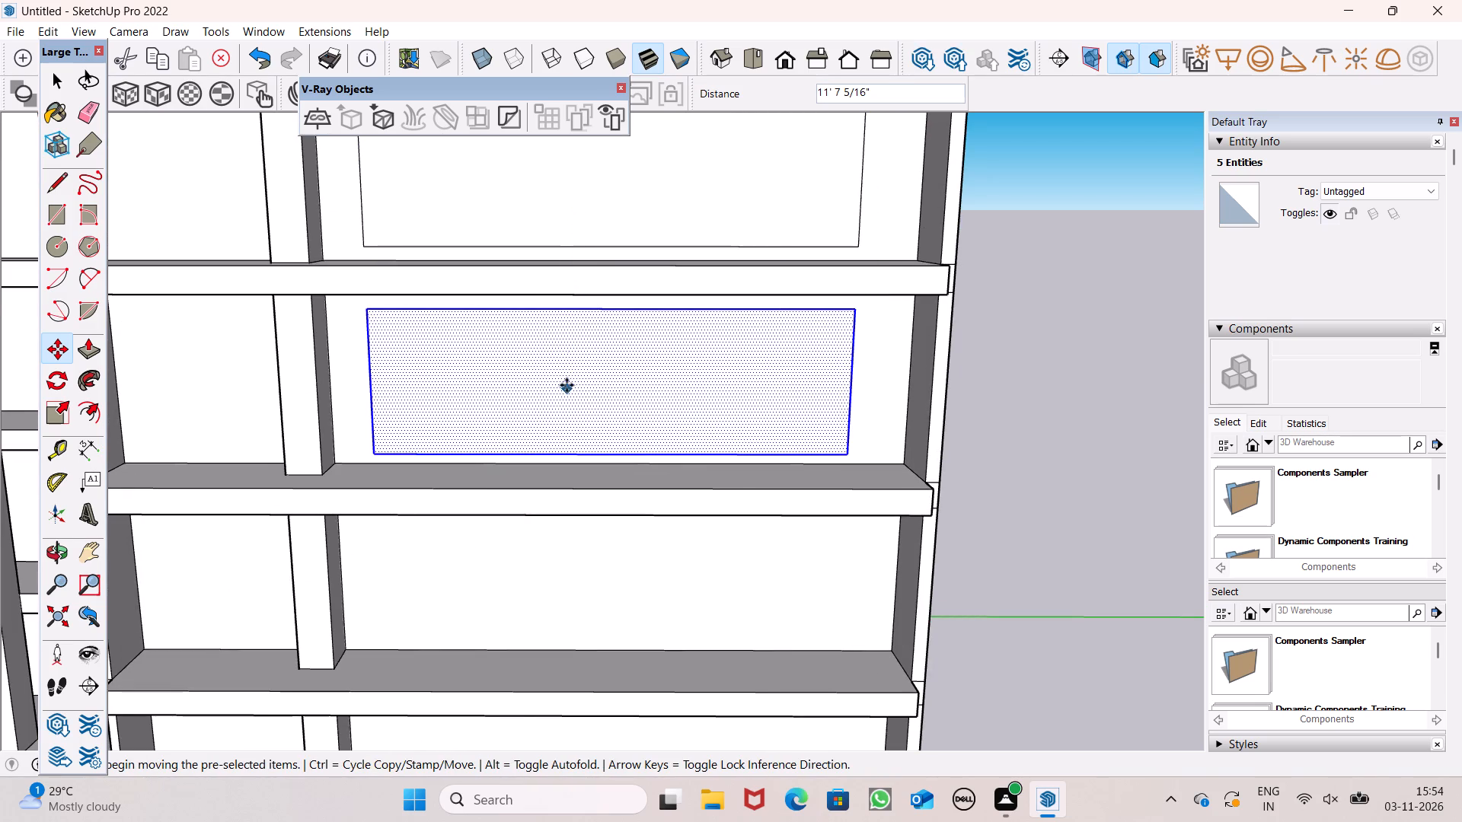
Copy the rectangle about 11' 5" straight down onto the fourth storey from the top.
{"action": "scroll", "coordinate": [592, 398], "scroll_direction": "down", "scroll_amount": 6}
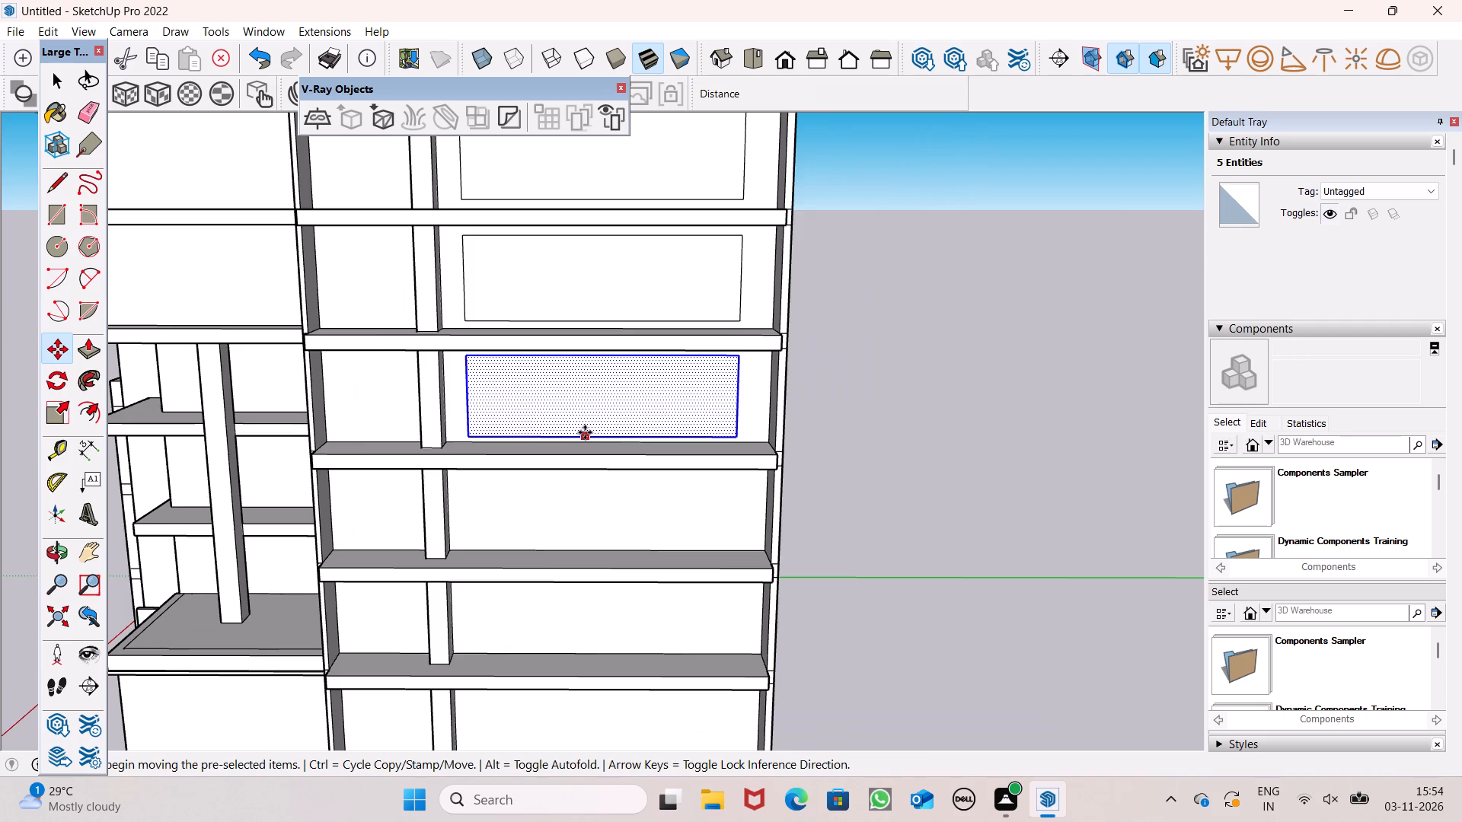
{"action": "scroll", "coordinate": [584, 432], "scroll_direction": "up", "scroll_amount": 7}
{"action": "scroll", "coordinate": [590, 311], "scroll_direction": "down", "scroll_amount": 4}
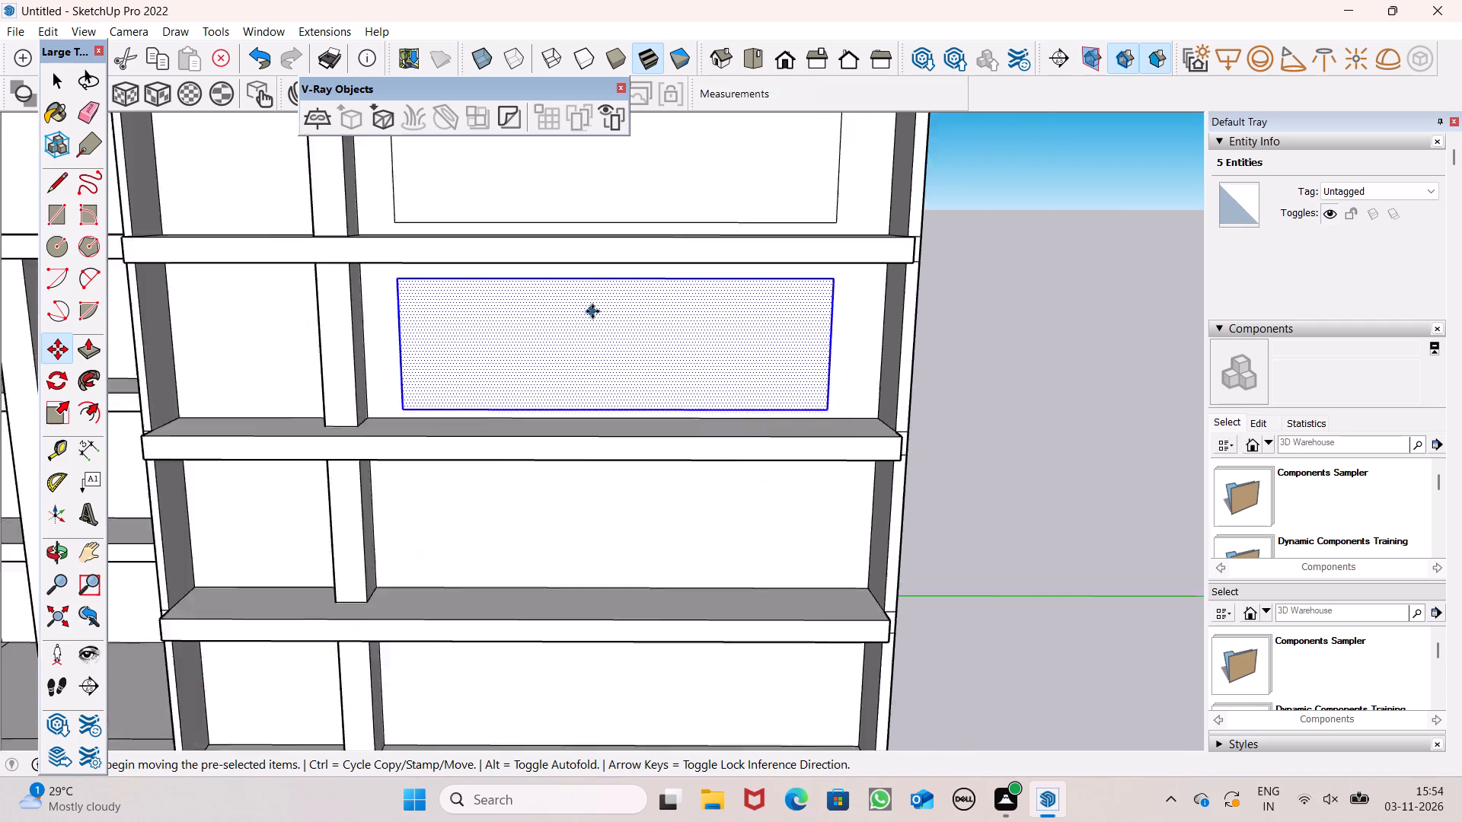
{"action": "scroll", "coordinate": [592, 311], "scroll_direction": "down", "scroll_amount": 3}
{"action": "scroll", "coordinate": [583, 445], "scroll_direction": "up", "scroll_amount": 5}
{"action": "left_click_drag", "start_coordinate": [576, 254], "coordinate": [576, 333]}
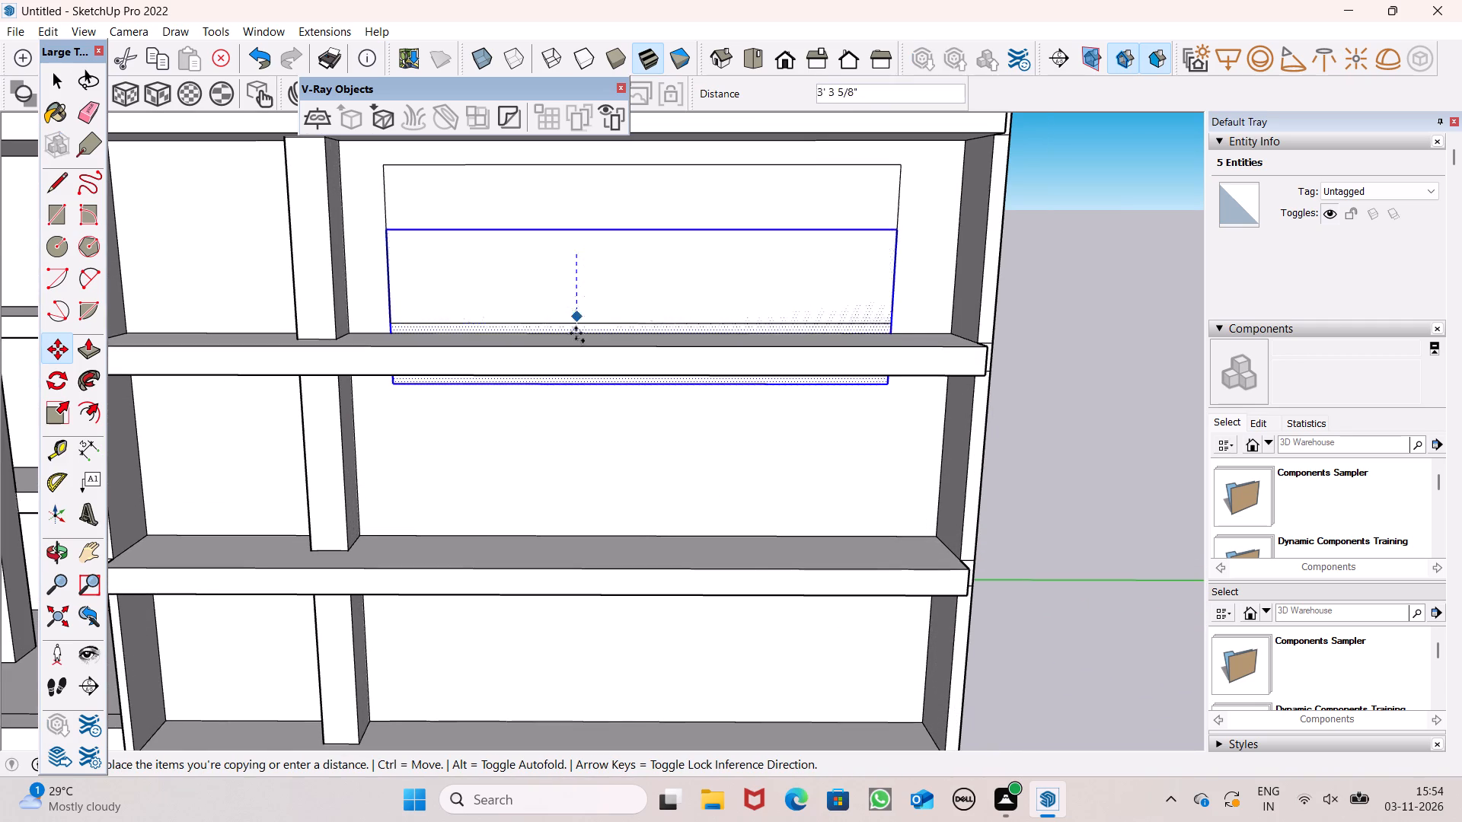
{"action": "left_click_drag", "start_coordinate": [576, 333], "coordinate": [582, 462]}
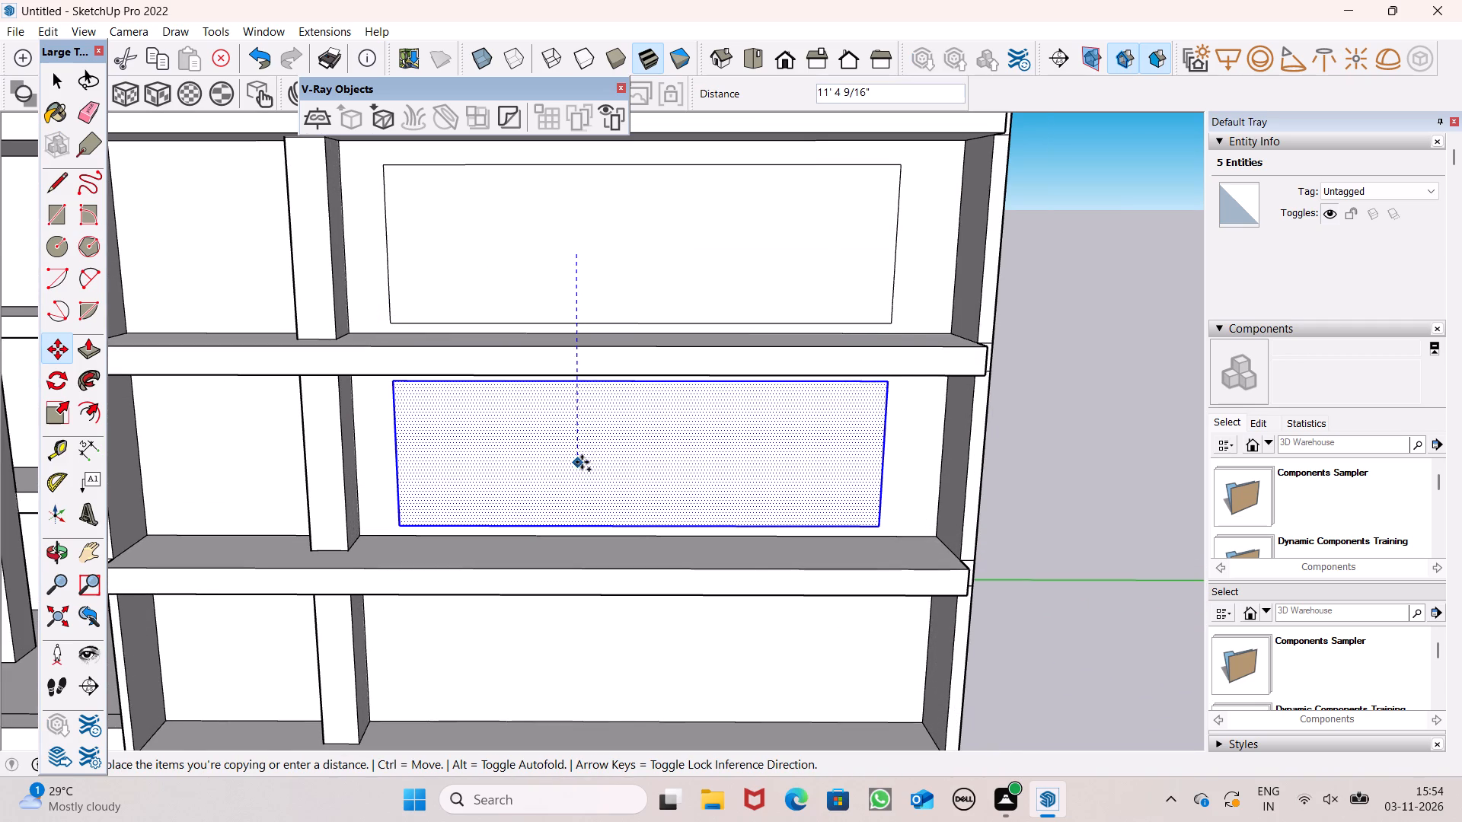
{"action": "left_click_drag", "start_coordinate": [582, 462], "coordinate": [580, 462]}
Copy the rectangle straight down onto the fifth storey from the top, between its two slab bands.
{"action": "scroll", "coordinate": [610, 198], "scroll_direction": "down", "scroll_amount": 8}
{"action": "scroll", "coordinate": [551, 443], "scroll_direction": "down", "scroll_amount": 3}
{"action": "scroll", "coordinate": [529, 549], "scroll_direction": "up", "scroll_amount": 4}
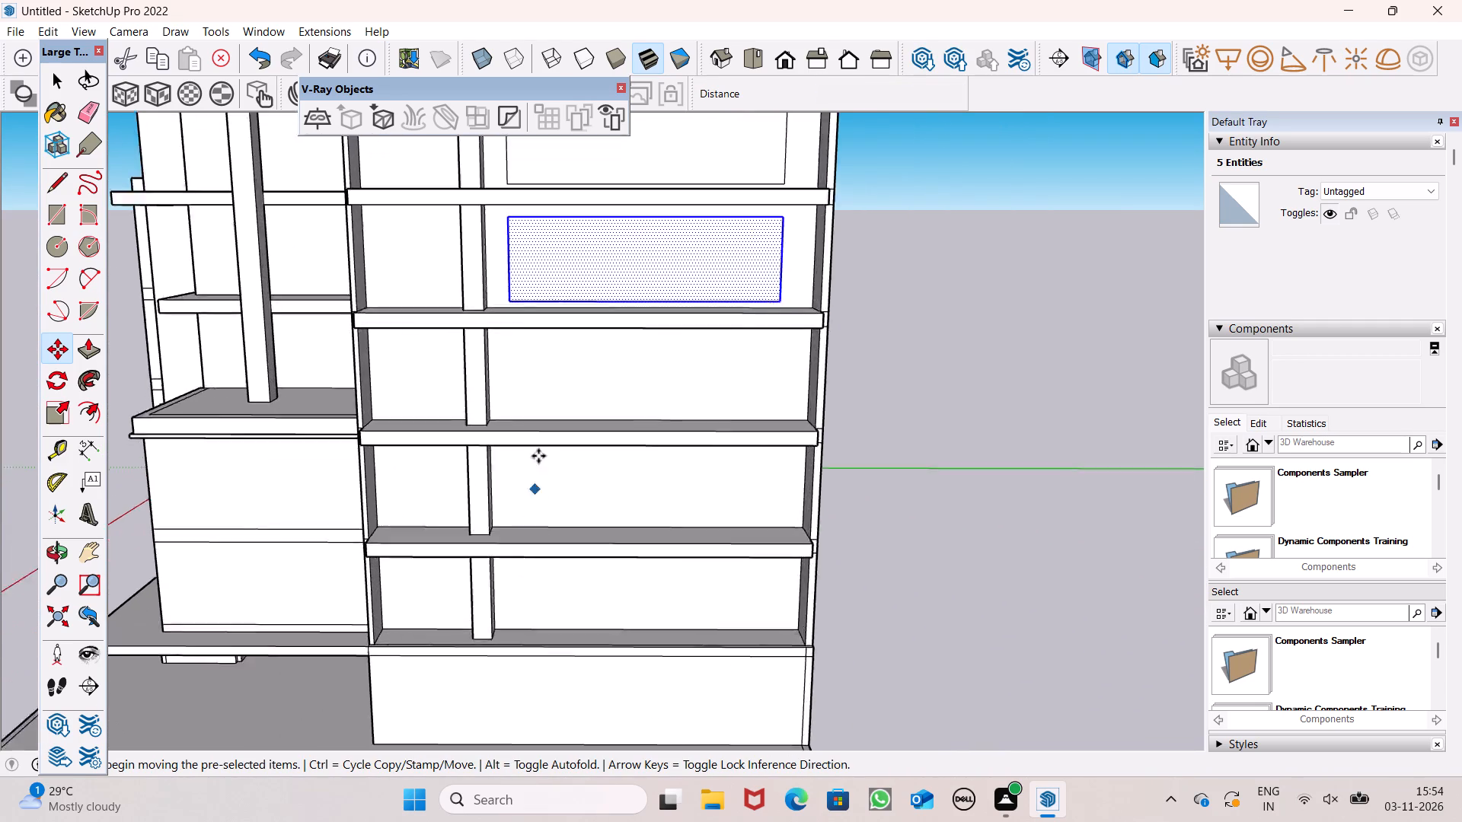
{"action": "left_click_drag", "start_coordinate": [581, 261], "coordinate": [584, 371]}
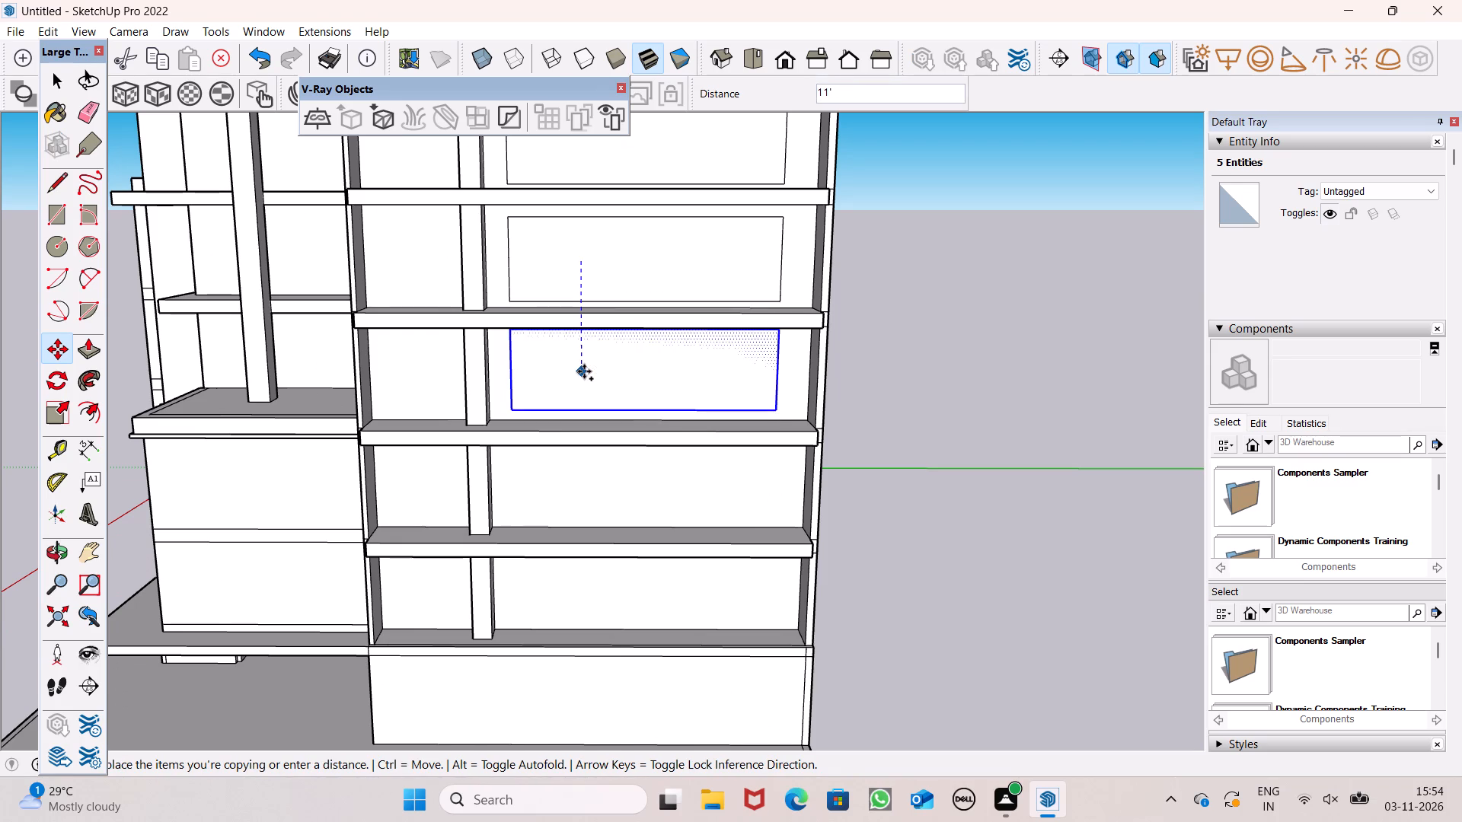
{"action": "left_click_drag", "start_coordinate": [584, 371], "coordinate": [584, 375]}
Copy the rectangle about 11' 3" straight down onto the sixth storey from the top.
{"action": "scroll", "coordinate": [613, 257], "scroll_direction": "down", "scroll_amount": 4}
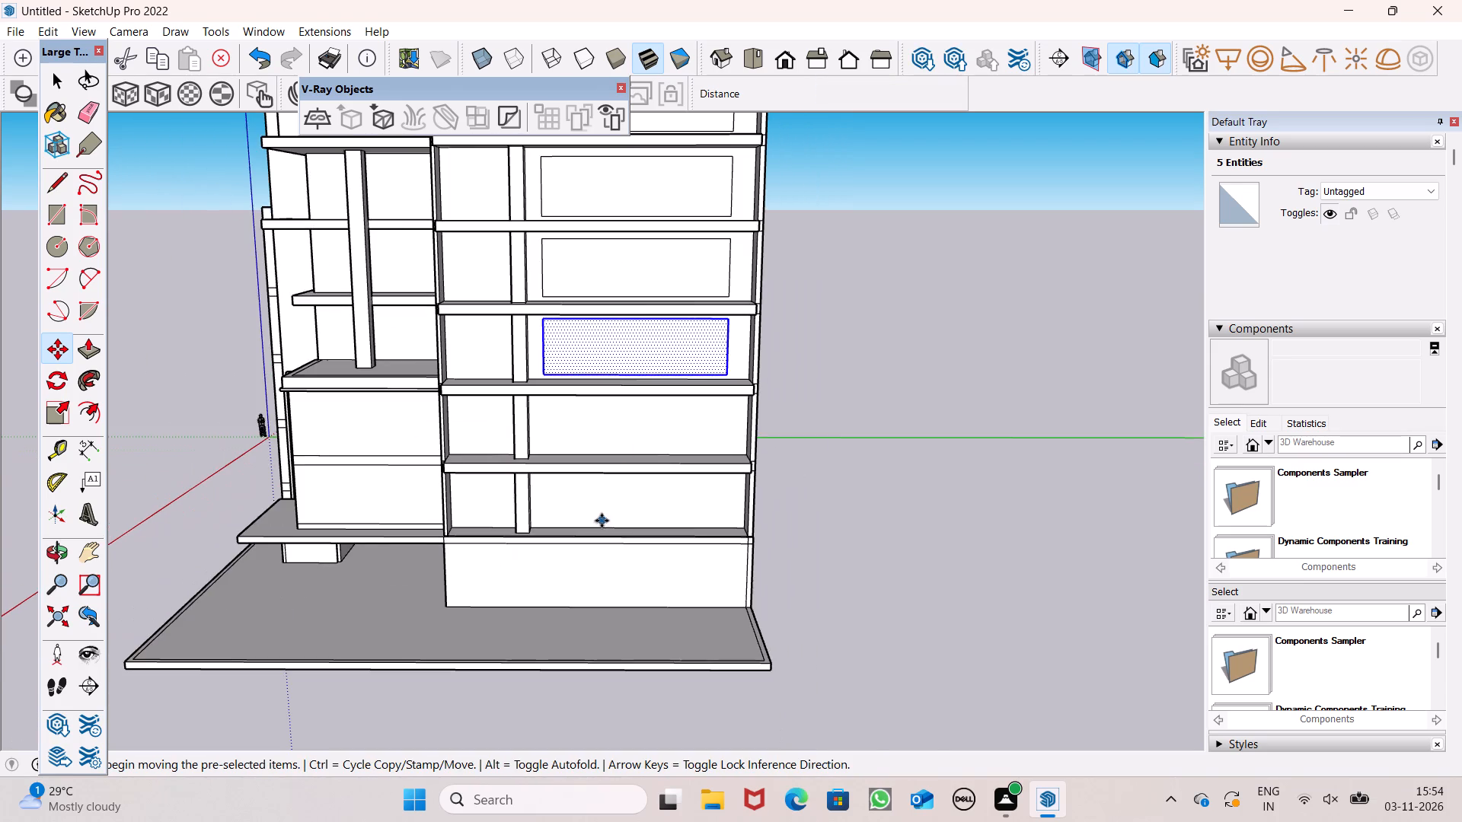
{"action": "scroll", "coordinate": [602, 521], "scroll_direction": "up", "scroll_amount": 7}
{"action": "left_click_drag", "start_coordinate": [597, 169], "coordinate": [590, 327]}
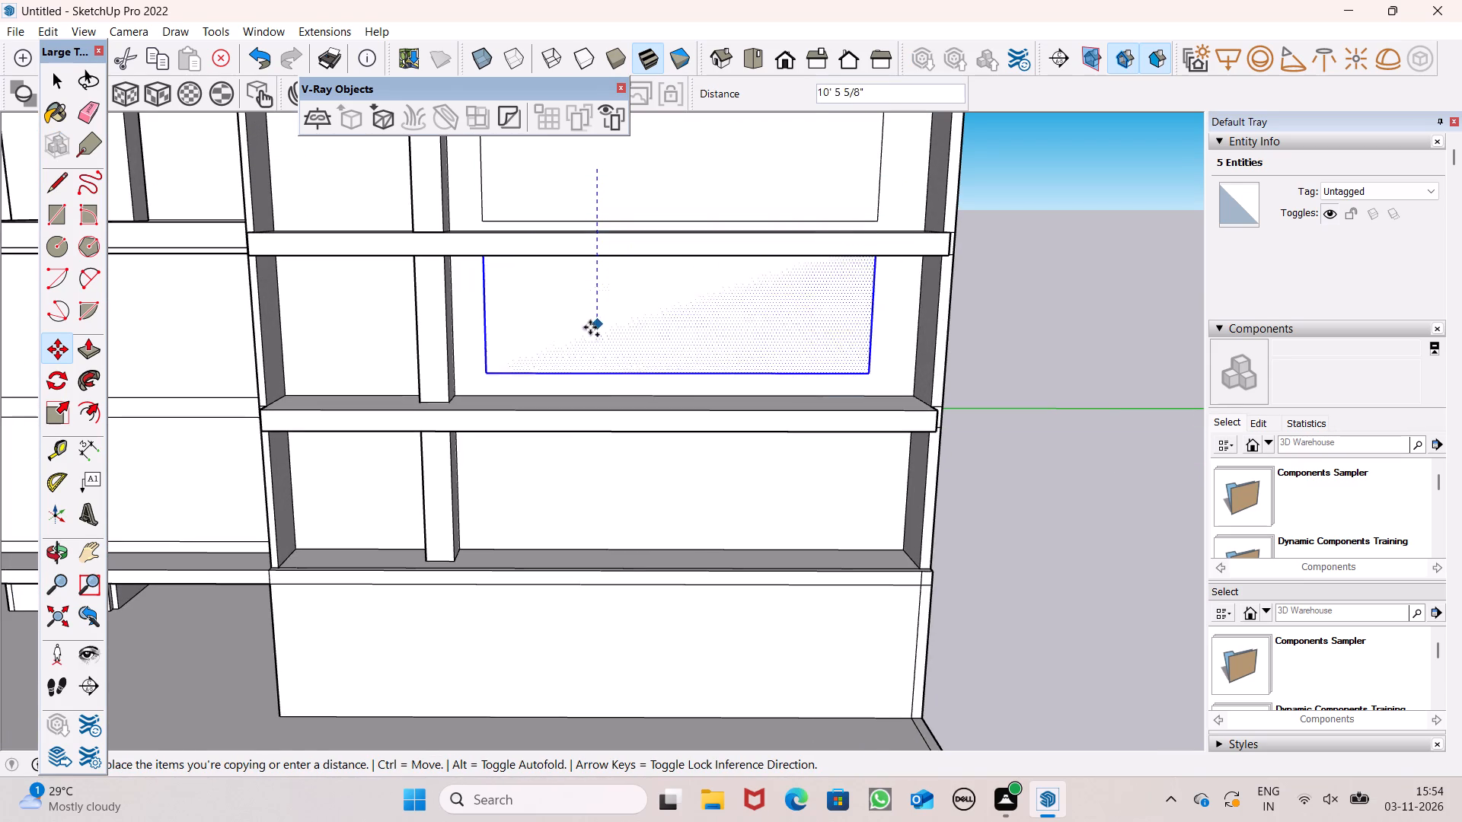
{"action": "left_click_drag", "start_coordinate": [590, 327], "coordinate": [589, 336]}
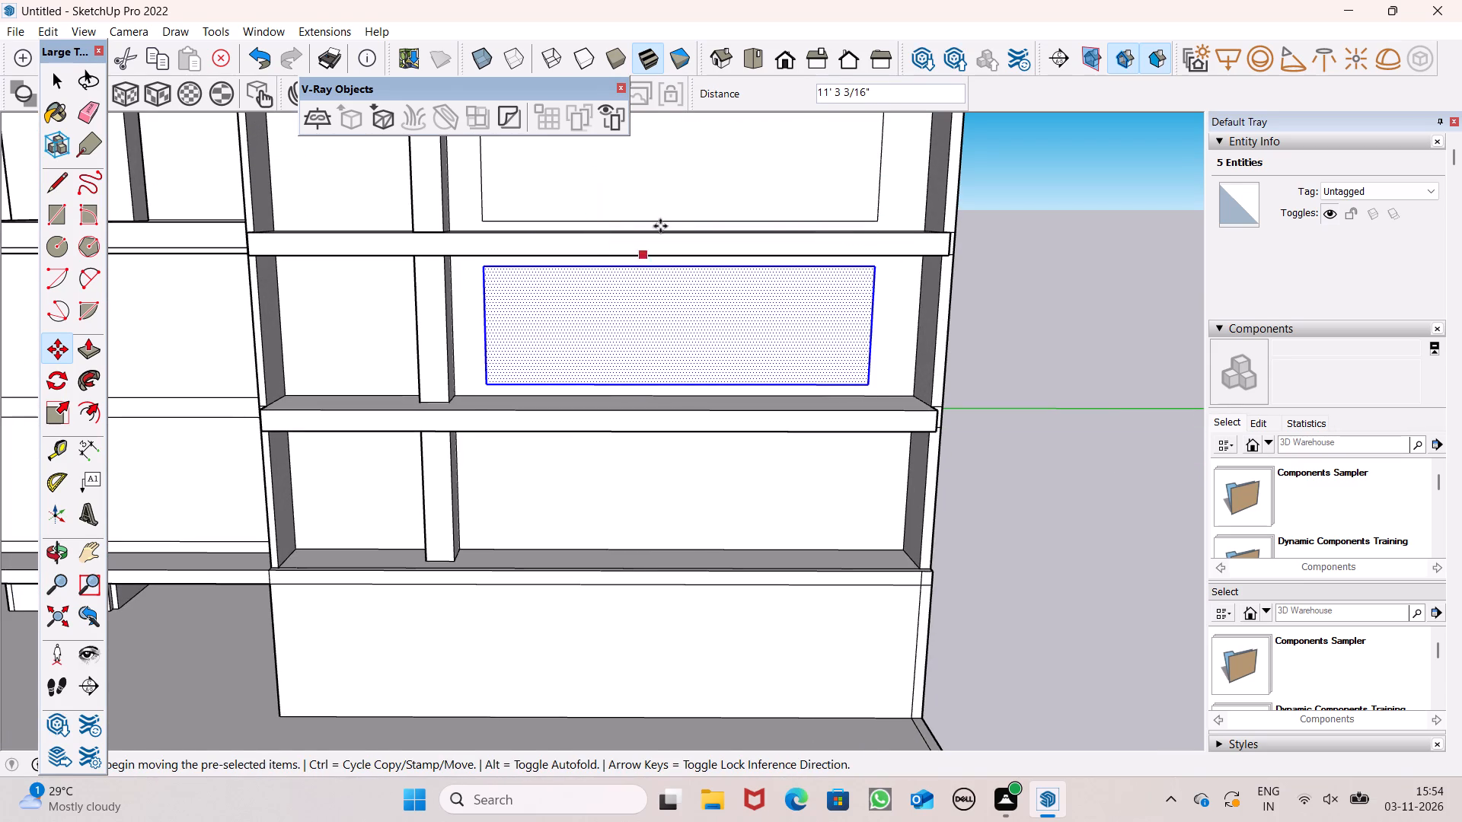
Copy the rectangle down onto the seventh storey, just above the plain base wall, and clear the selection.
{"action": "scroll", "coordinate": [686, 189], "scroll_direction": "down", "scroll_amount": 6}
{"action": "scroll", "coordinate": [677, 410], "scroll_direction": "up", "scroll_amount": 8}
{"action": "left_click_drag", "start_coordinate": [658, 159], "coordinate": [650, 328], "text": "ctrl"}
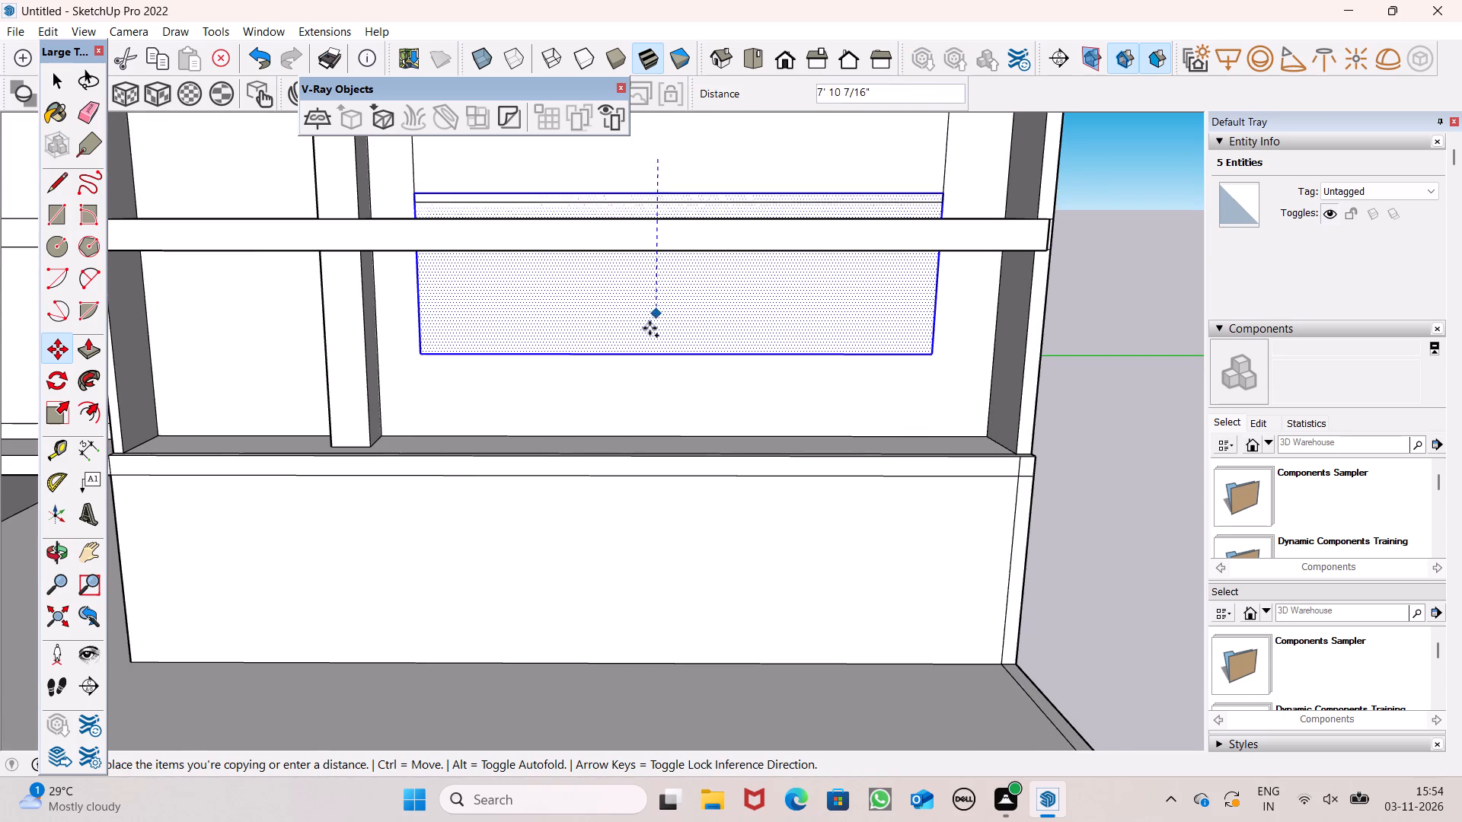
{"action": "left_click_drag", "start_coordinate": [650, 328], "coordinate": [646, 382], "text": "ctrl"}
{"action": "scroll", "coordinate": [685, 274], "scroll_direction": "down", "scroll_amount": 14}
{"action": "key", "text": "space"}
{"action": "left_click_drag", "start_coordinate": [891, 346], "coordinate": [876, 339]}
{"action": "scroll", "coordinate": [814, 297], "scroll_direction": "down", "scroll_amount": 7}
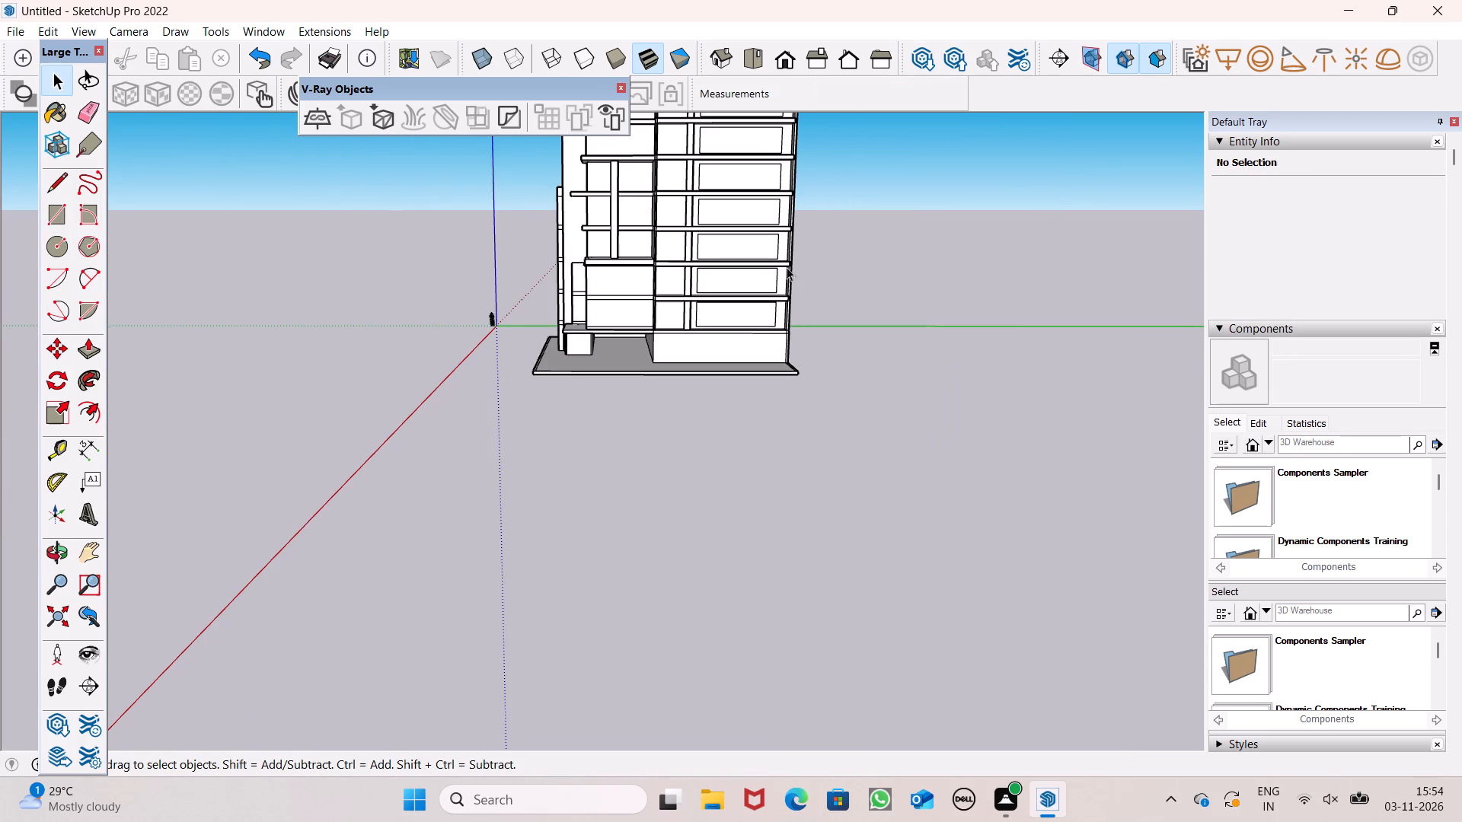
Push the top-storey rectangle 6" through the wall with Push/Pull to cut a window opening.
{"action": "scroll", "coordinate": [742, 312], "scroll_direction": "down", "scroll_amount": 4}
{"action": "middle_click_drag", "start_coordinate": [704, 323], "coordinate": [676, 314]}
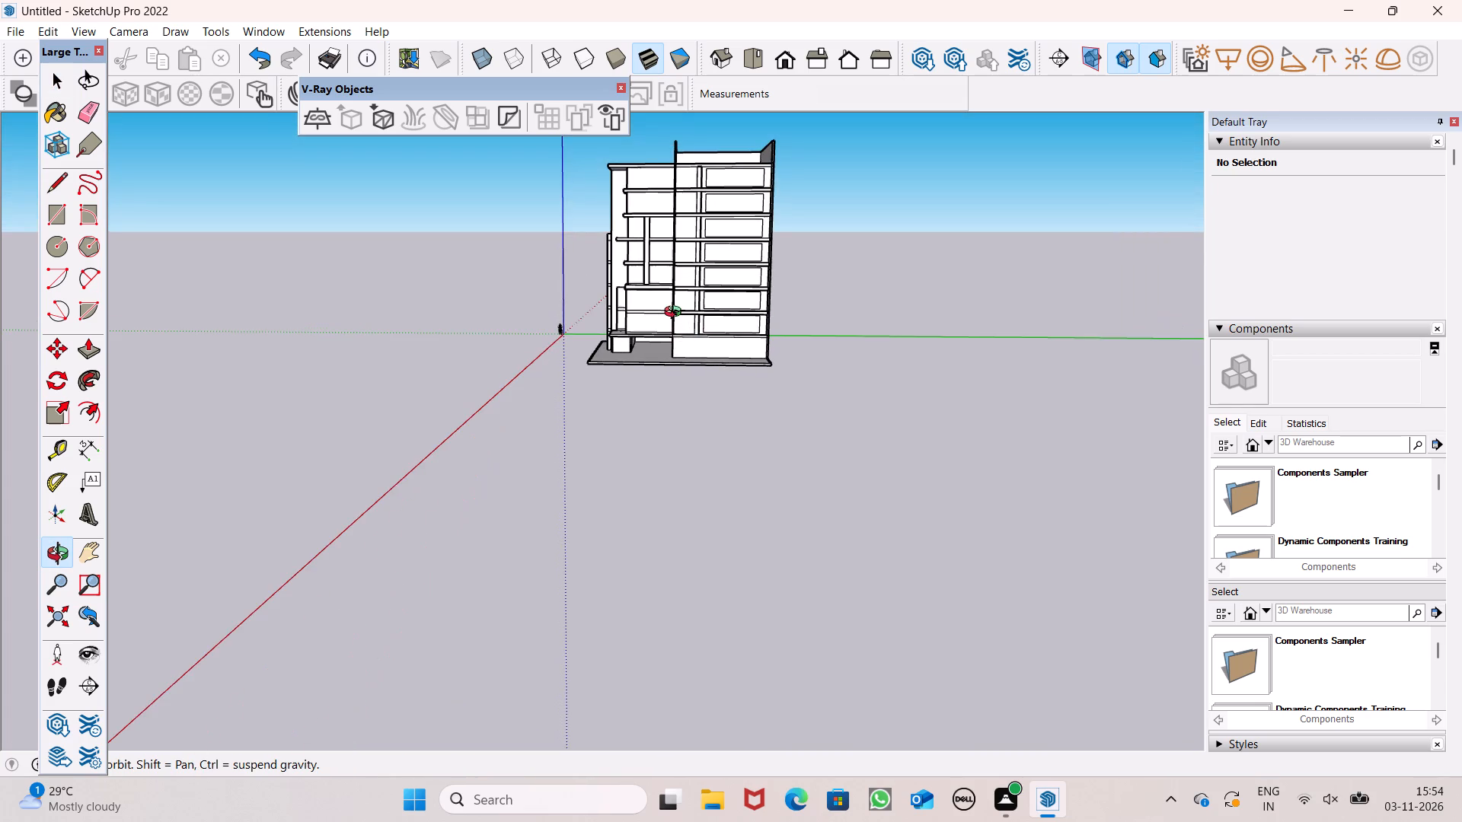
{"action": "middle_click_drag", "start_coordinate": [676, 314], "coordinate": [669, 413]}
{"action": "scroll", "coordinate": [726, 183], "scroll_direction": "up", "scroll_amount": 7}
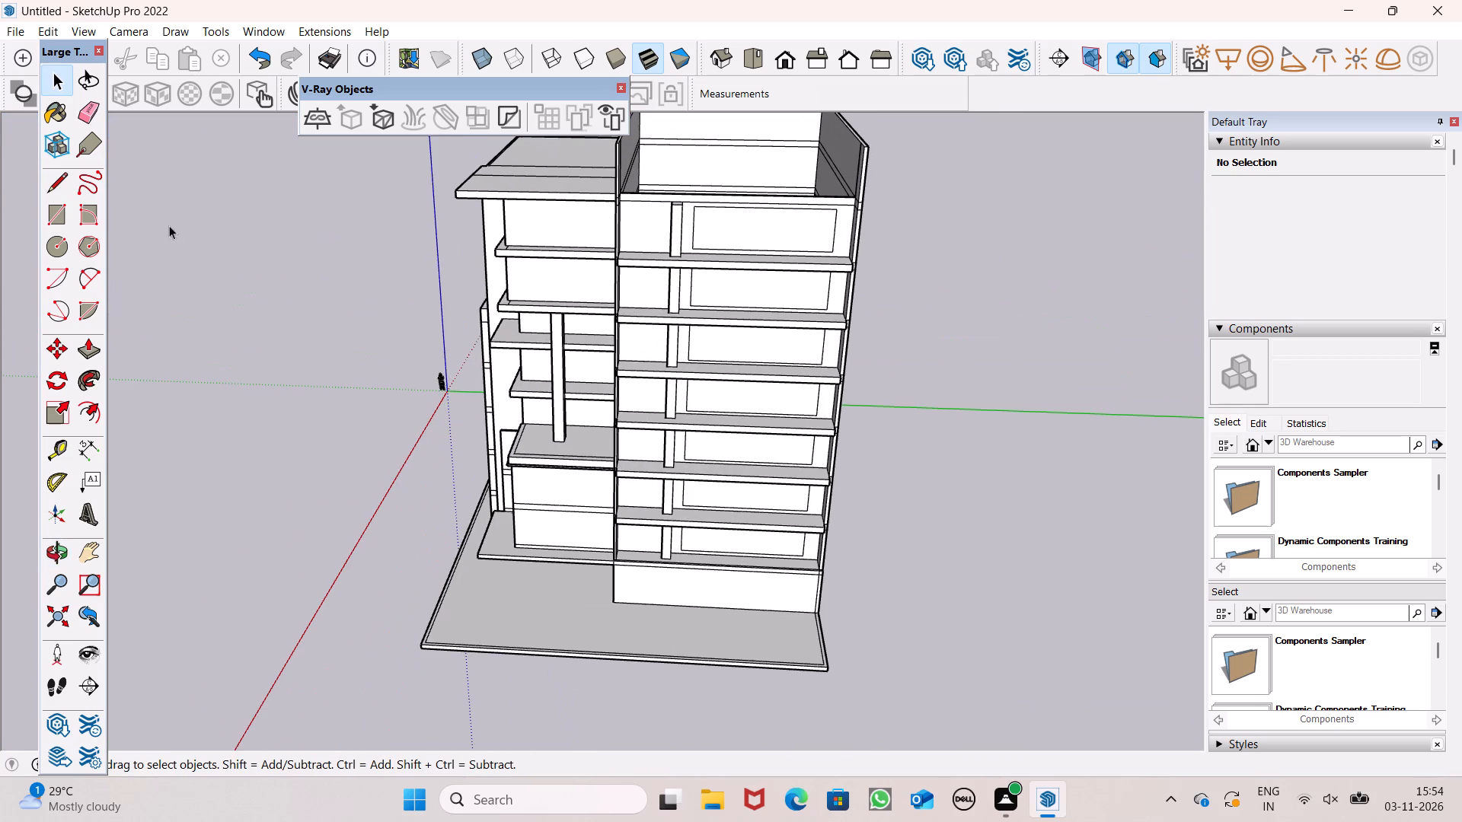
{"action": "left_click", "coordinate": [97, 354]}
{"action": "scroll", "coordinate": [494, 298], "scroll_direction": "up", "scroll_amount": 1}
{"action": "scroll", "coordinate": [821, 225], "scroll_direction": "up", "scroll_amount": 3}
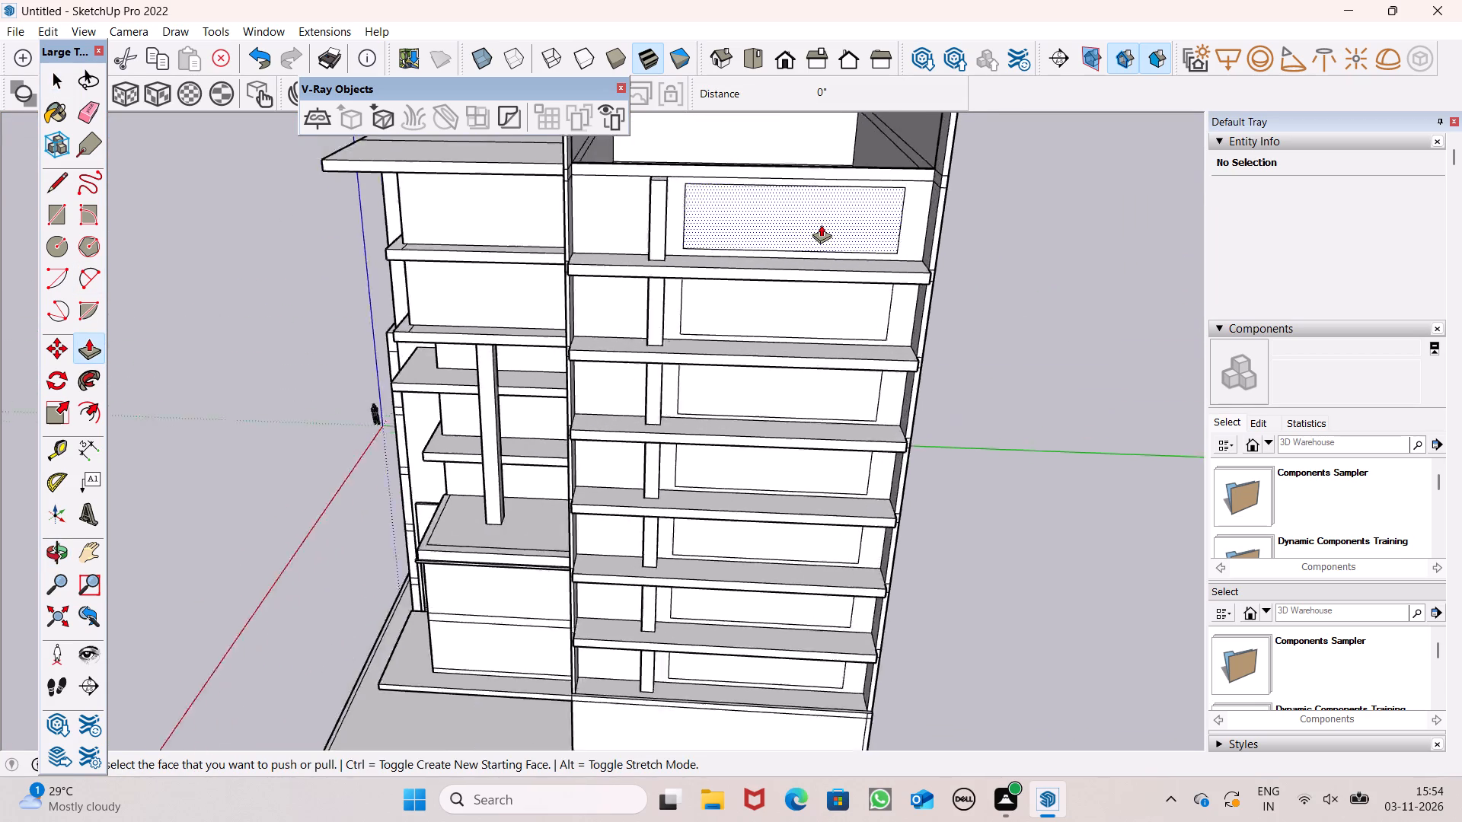
{"action": "scroll", "coordinate": [821, 225], "scroll_direction": "up", "scroll_amount": 4}
{"action": "scroll", "coordinate": [573, 243], "scroll_direction": "down", "scroll_amount": 6}
{"action": "scroll", "coordinate": [872, 230], "scroll_direction": "up", "scroll_amount": 7}
{"action": "scroll", "coordinate": [324, 275], "scroll_direction": "up", "scroll_amount": 6}
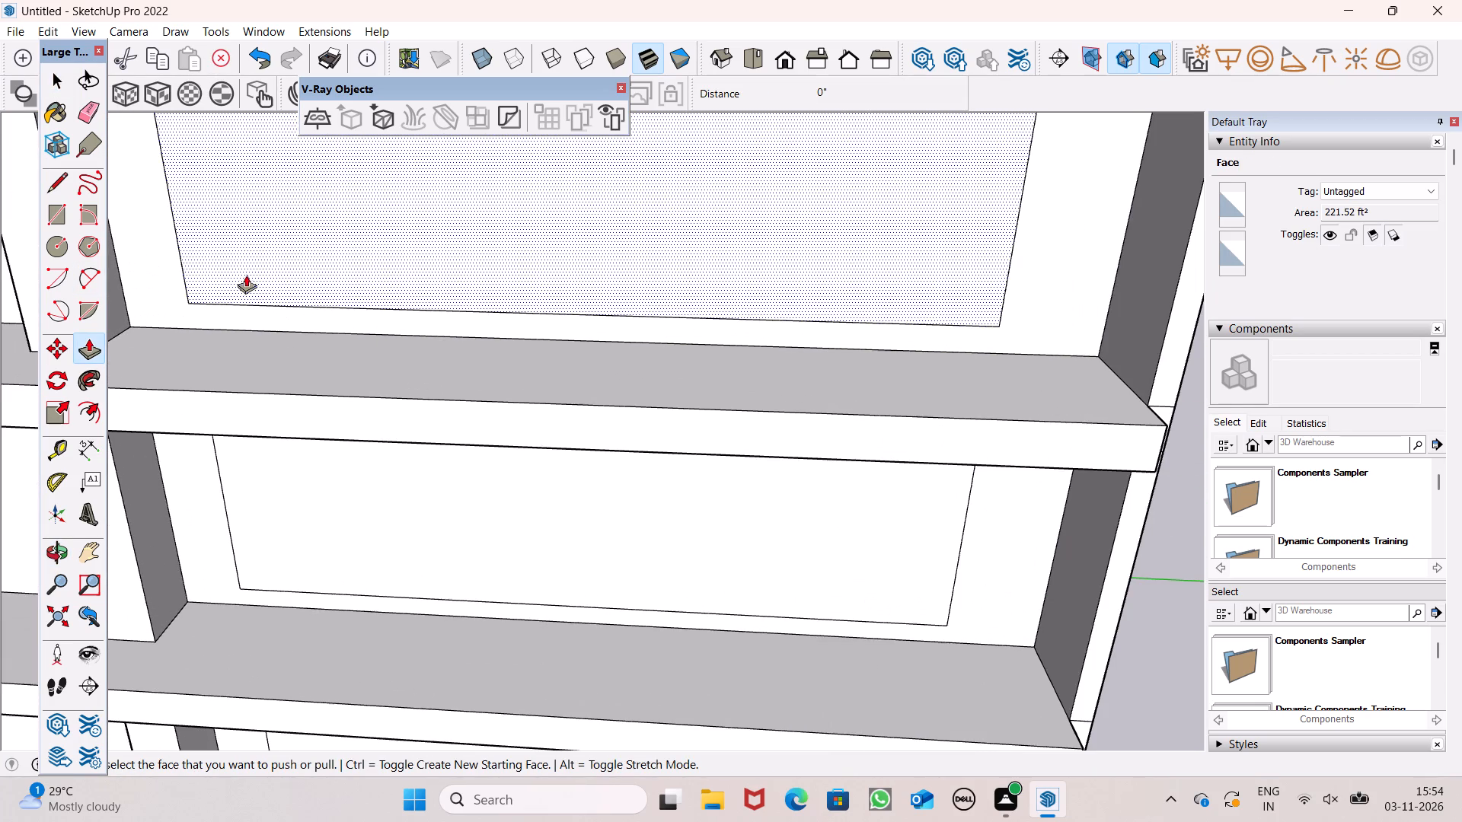
{"action": "left_click_drag", "start_coordinate": [250, 292], "coordinate": [370, 232]}
Push the rectangles on the second and third storeys from the top 6" through the wall as openings.
{"action": "scroll", "coordinate": [585, 205], "scroll_direction": "down", "scroll_amount": 5}
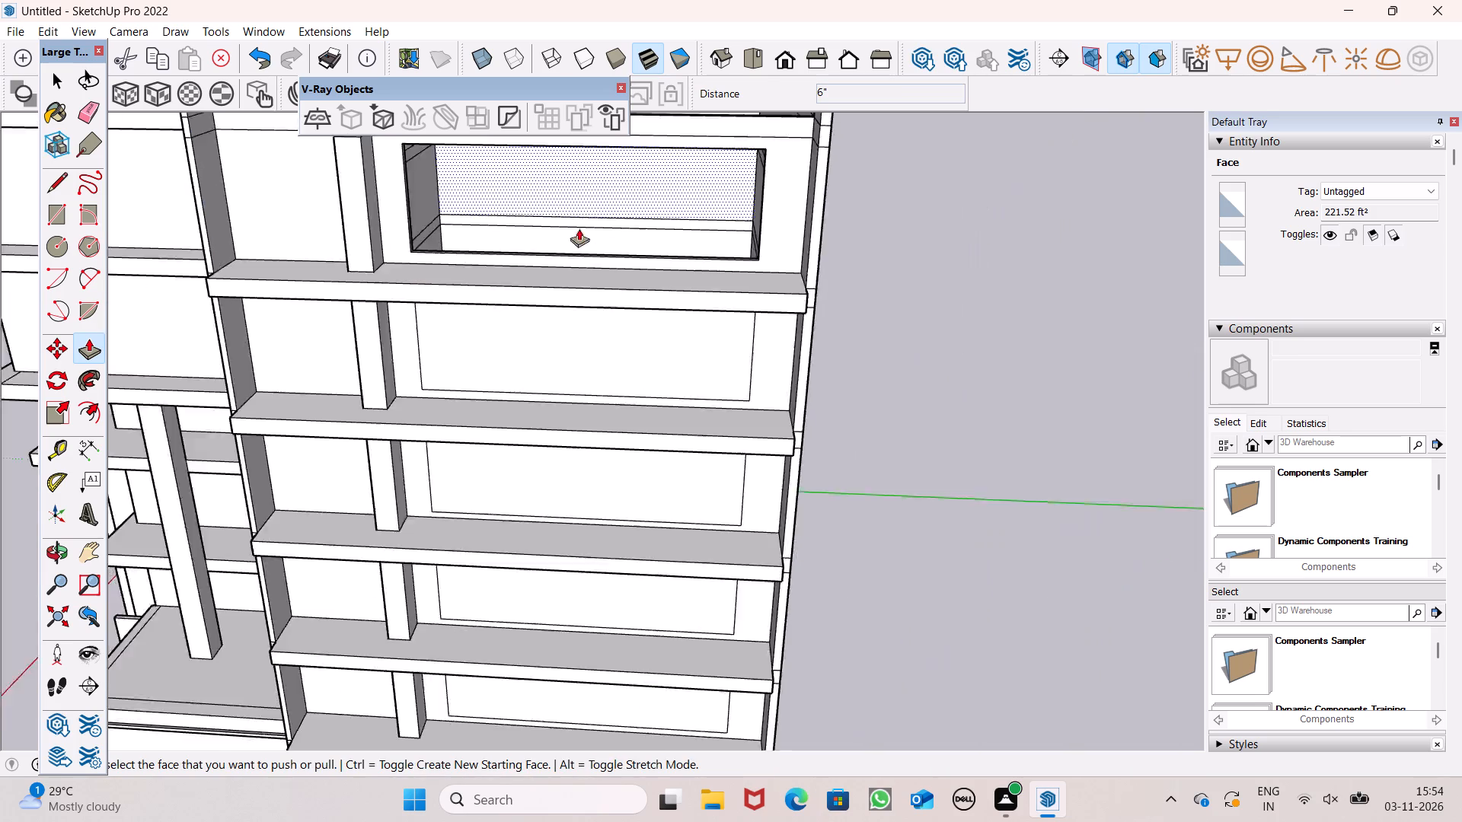
{"action": "scroll", "coordinate": [579, 228], "scroll_direction": "down", "scroll_amount": 2}
{"action": "middle_click_drag", "start_coordinate": [570, 296], "coordinate": [572, 234]}
{"action": "scroll", "coordinate": [575, 231], "scroll_direction": "up", "scroll_amount": 7}
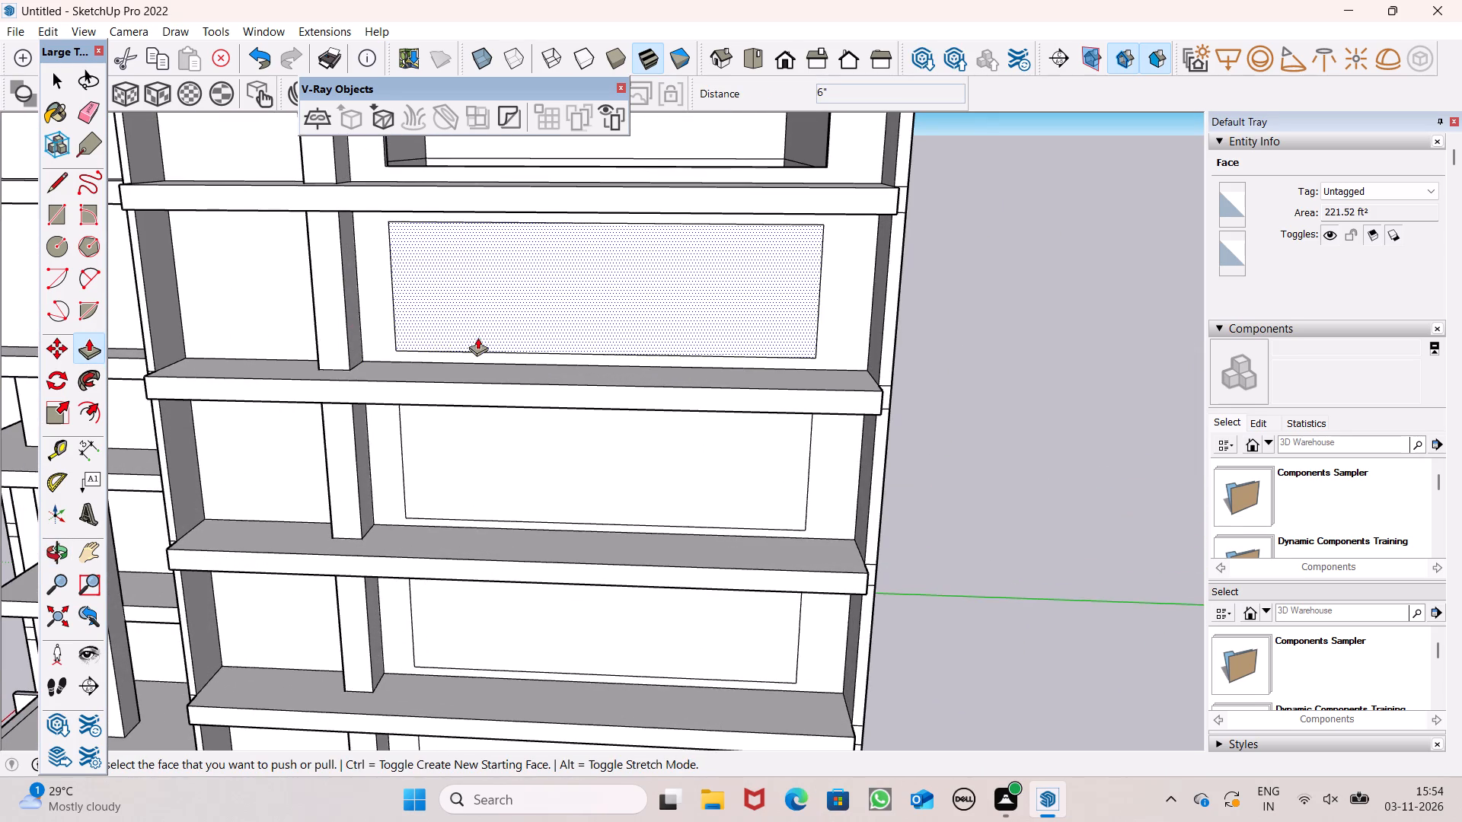
{"action": "left_click_drag", "start_coordinate": [435, 335], "coordinate": [528, 301]}
{"action": "scroll", "coordinate": [574, 221], "scroll_direction": "down", "scroll_amount": 6}
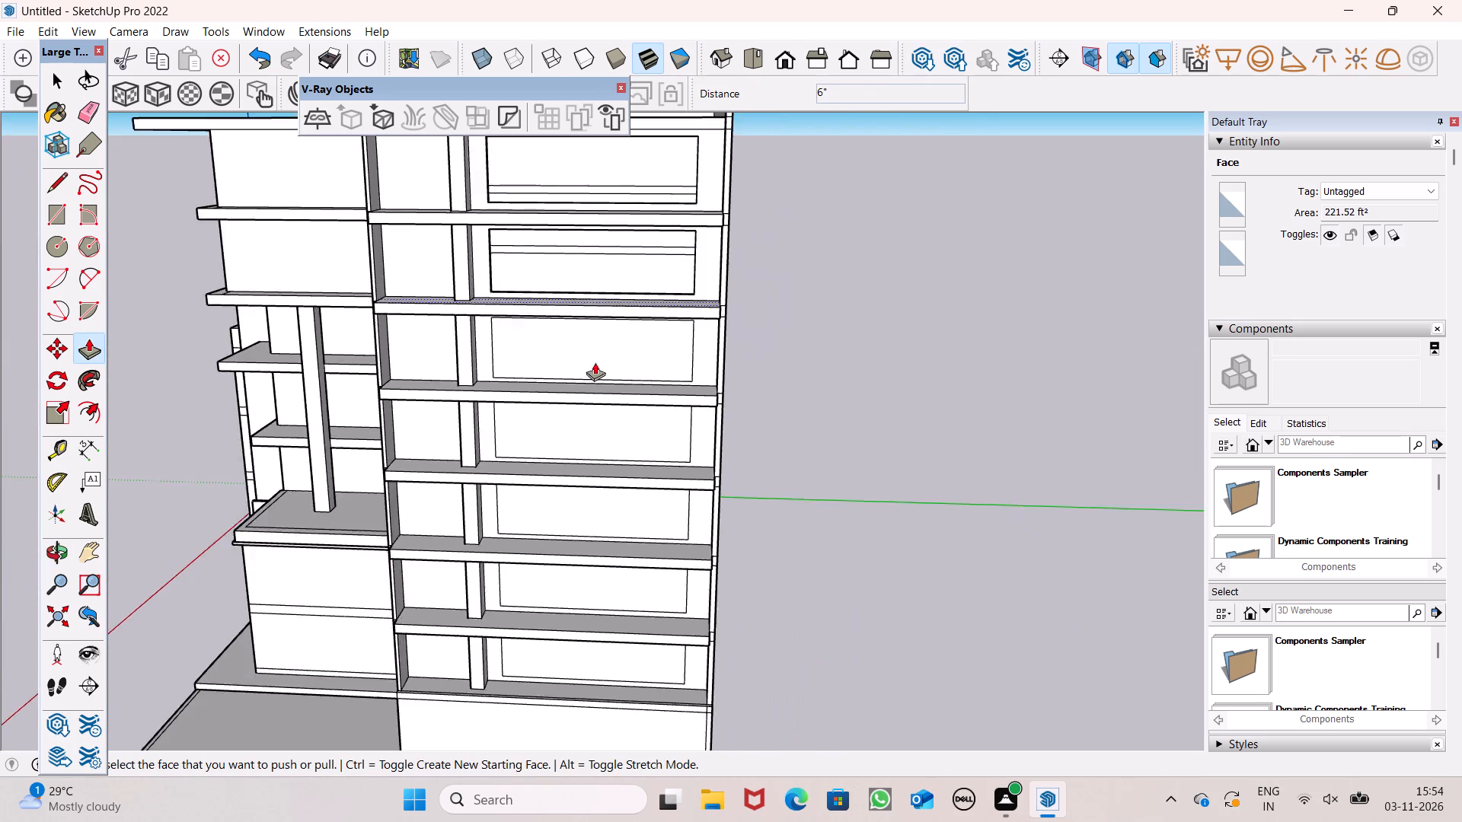
{"action": "scroll", "coordinate": [583, 353], "scroll_direction": "up", "scroll_amount": 6}
{"action": "left_click_drag", "start_coordinate": [461, 374], "coordinate": [541, 329]}
Push the rectangles on the fourth and fifth storeys from the top 6" through the wall as openings.
{"action": "scroll", "coordinate": [627, 199], "scroll_direction": "down", "scroll_amount": 8}
{"action": "scroll", "coordinate": [607, 348], "scroll_direction": "up", "scroll_amount": 7}
{"action": "left_click_drag", "start_coordinate": [541, 328], "coordinate": [586, 310]}
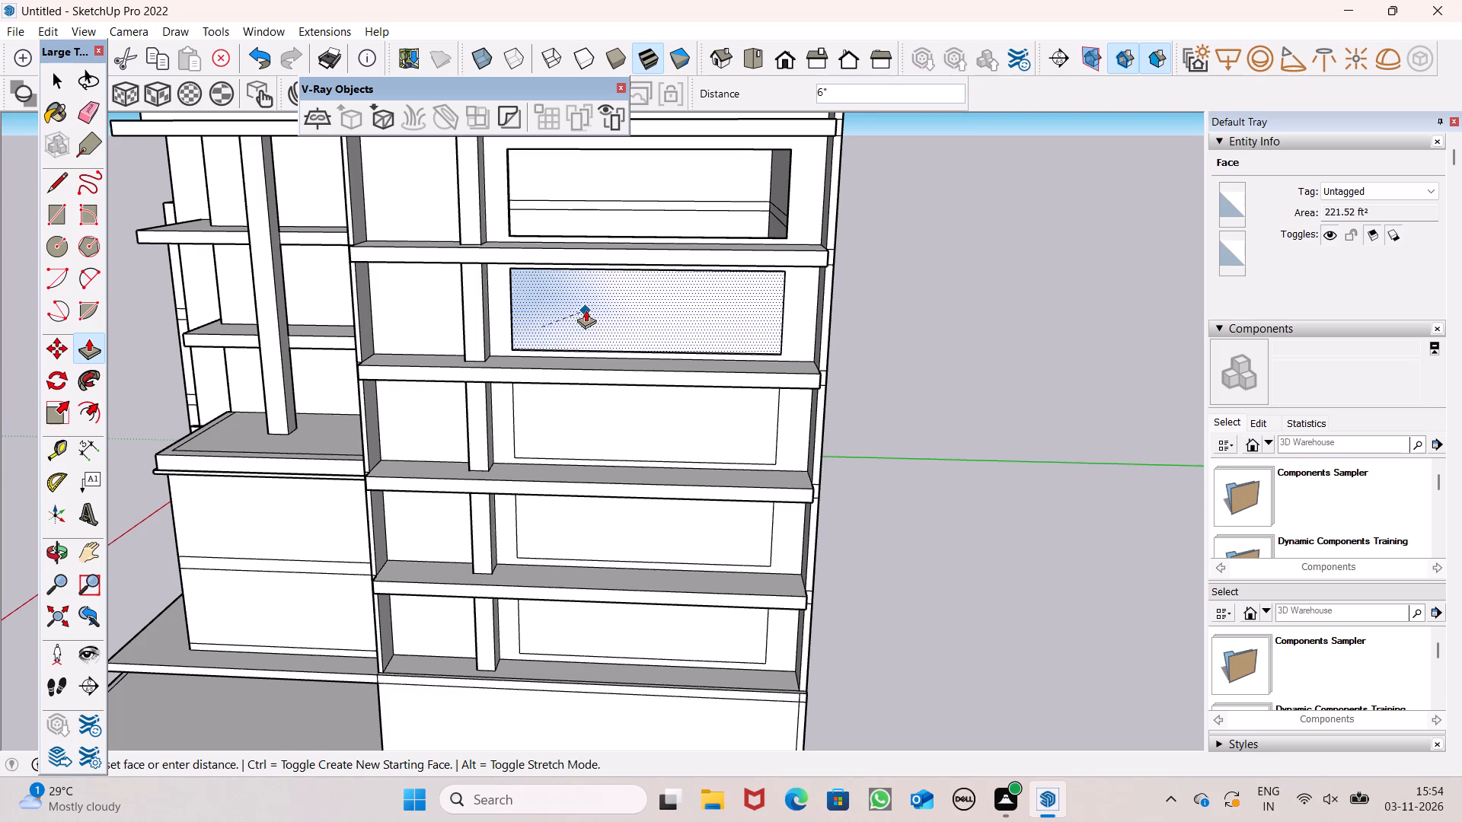
{"action": "left_click_drag", "start_coordinate": [586, 310], "coordinate": [607, 304]}
{"action": "scroll", "coordinate": [621, 223], "scroll_direction": "down", "scroll_amount": 4}
{"action": "scroll", "coordinate": [615, 368], "scroll_direction": "up", "scroll_amount": 7}
{"action": "left_click_drag", "start_coordinate": [519, 386], "coordinate": [541, 379]}
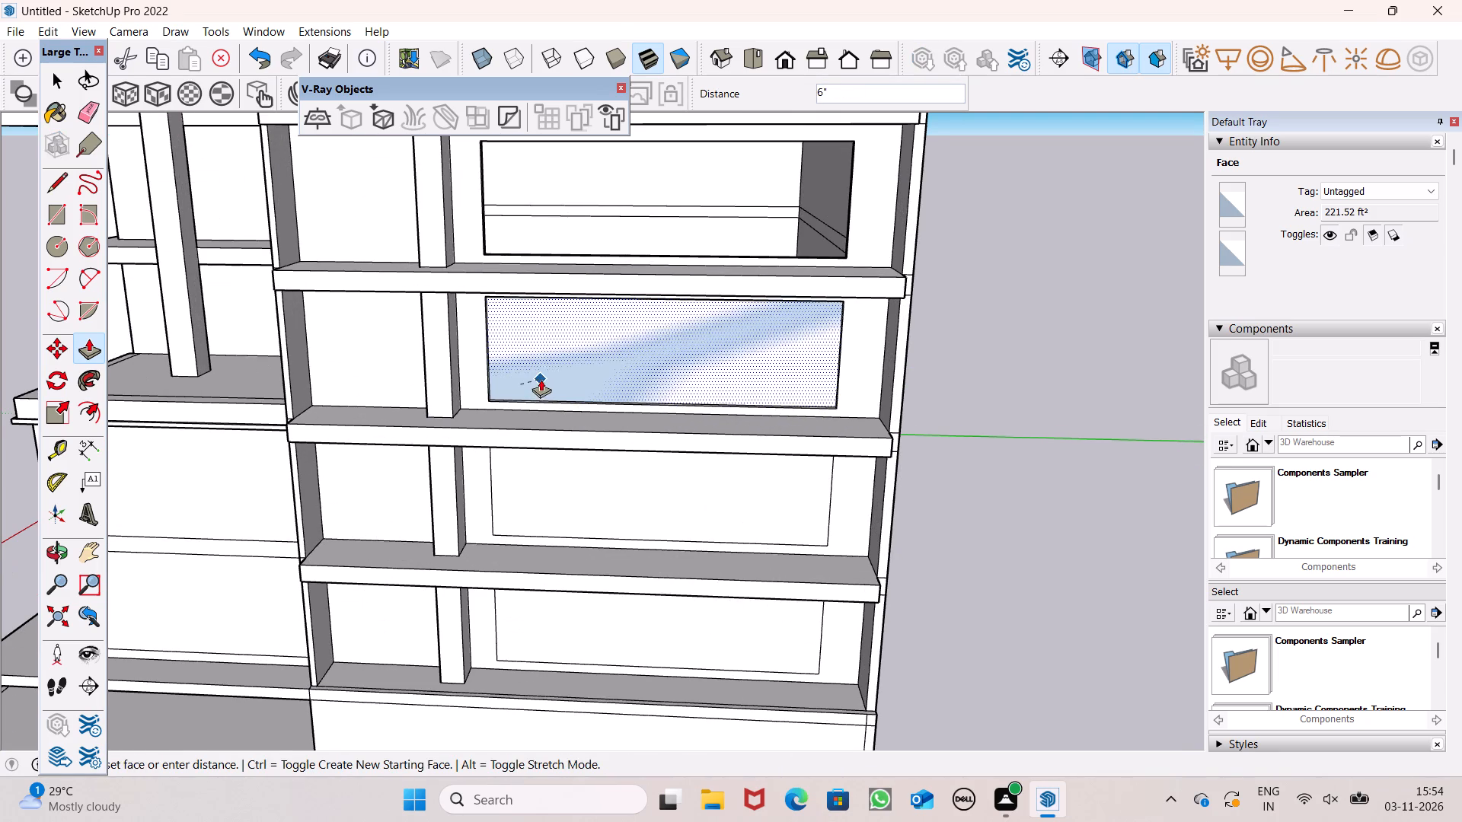
{"action": "left_click_drag", "start_coordinate": [541, 379], "coordinate": [568, 354]}
Push the rectangles on the sixth and seventh storeys from the top 6" through the wall as openings.
{"action": "scroll", "coordinate": [582, 228], "scroll_direction": "down", "scroll_amount": 4}
{"action": "scroll", "coordinate": [576, 409], "scroll_direction": "up", "scroll_amount": 6}
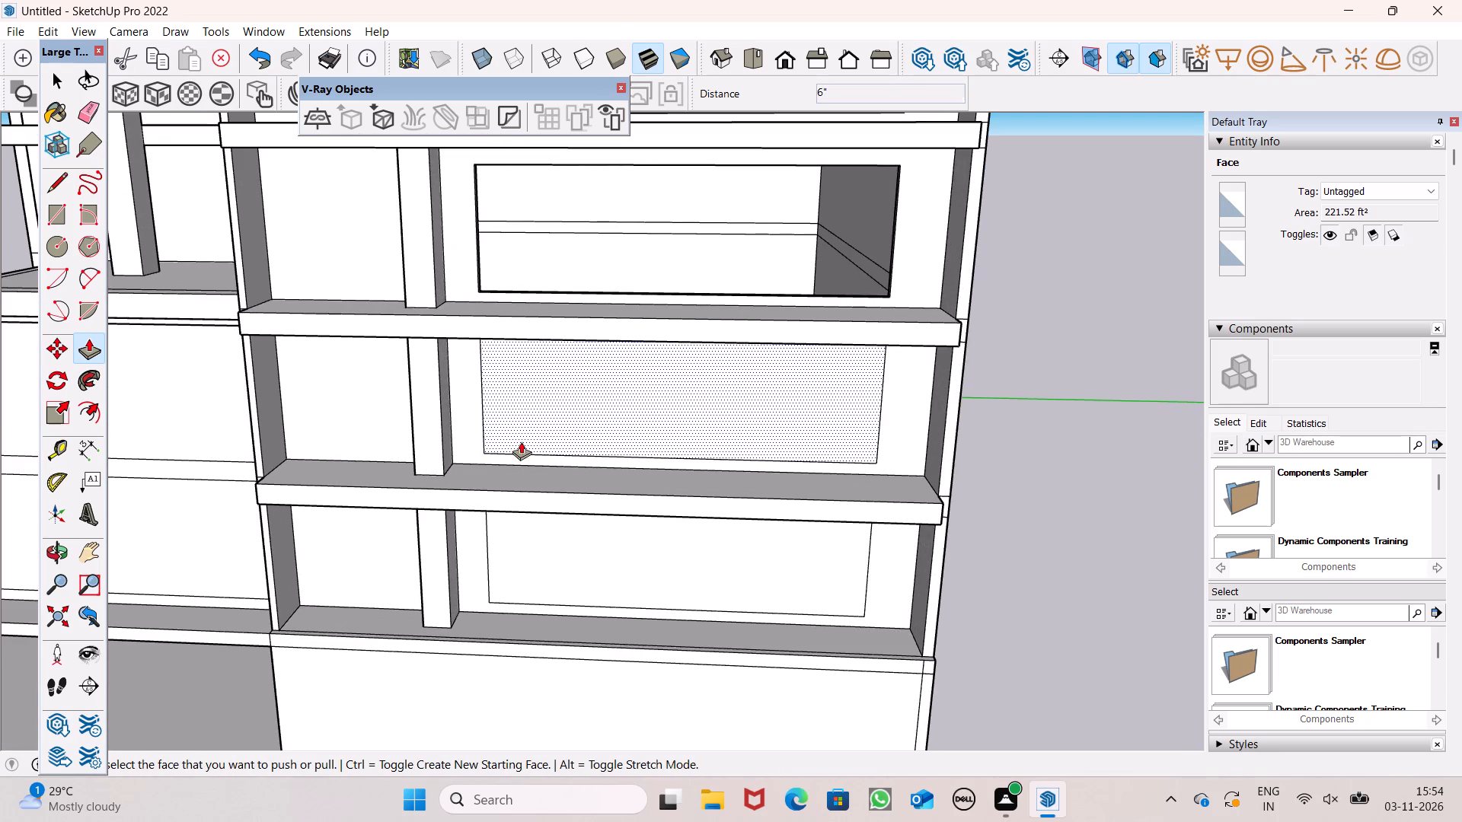
{"action": "left_click_drag", "start_coordinate": [521, 441], "coordinate": [573, 421]}
{"action": "scroll", "coordinate": [612, 239], "scroll_direction": "down", "scroll_amount": 4}
{"action": "scroll", "coordinate": [599, 471], "scroll_direction": "up", "scroll_amount": 6}
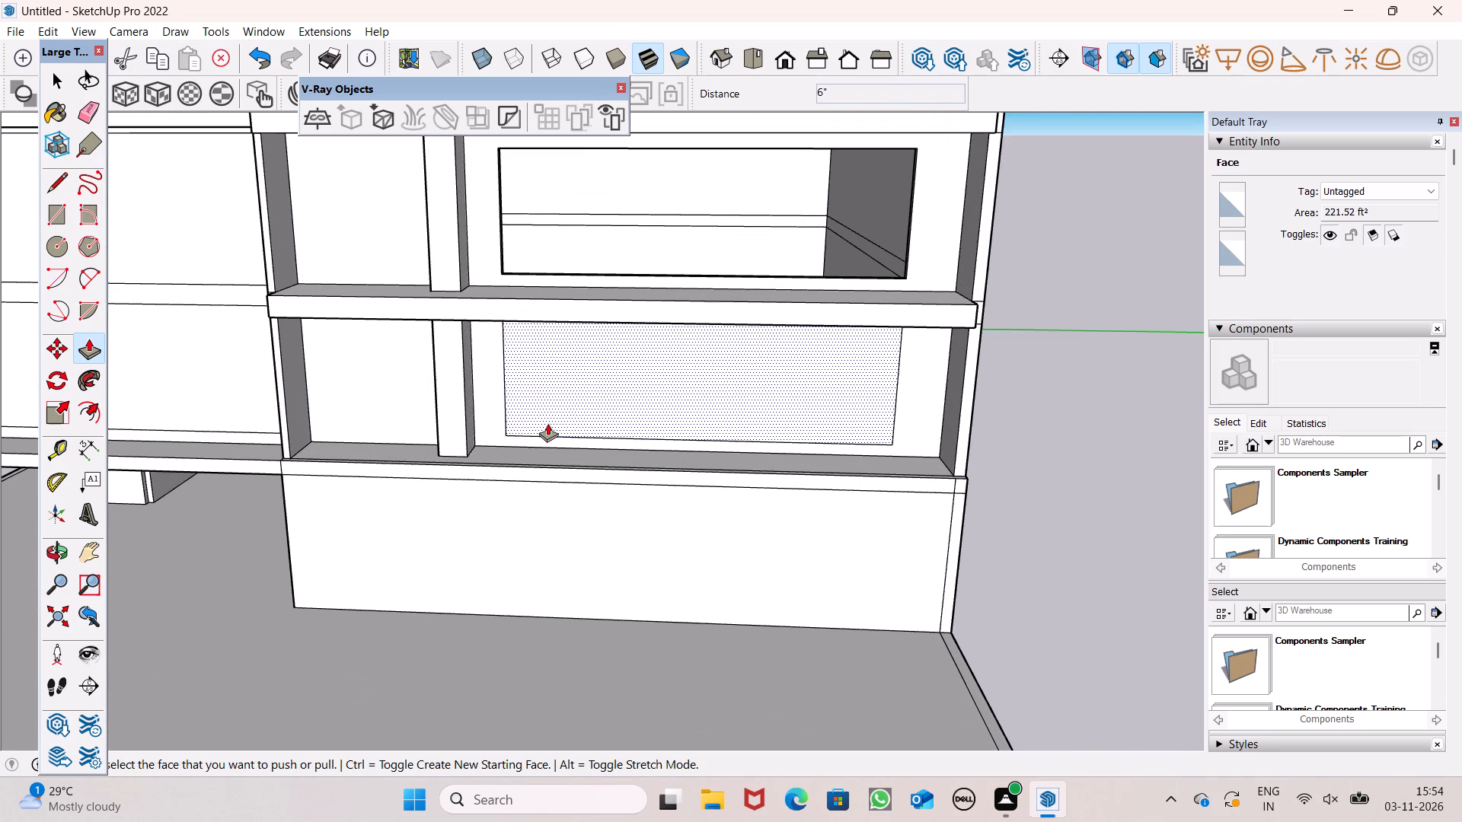
{"action": "left_click_drag", "start_coordinate": [547, 423], "coordinate": [593, 411]}
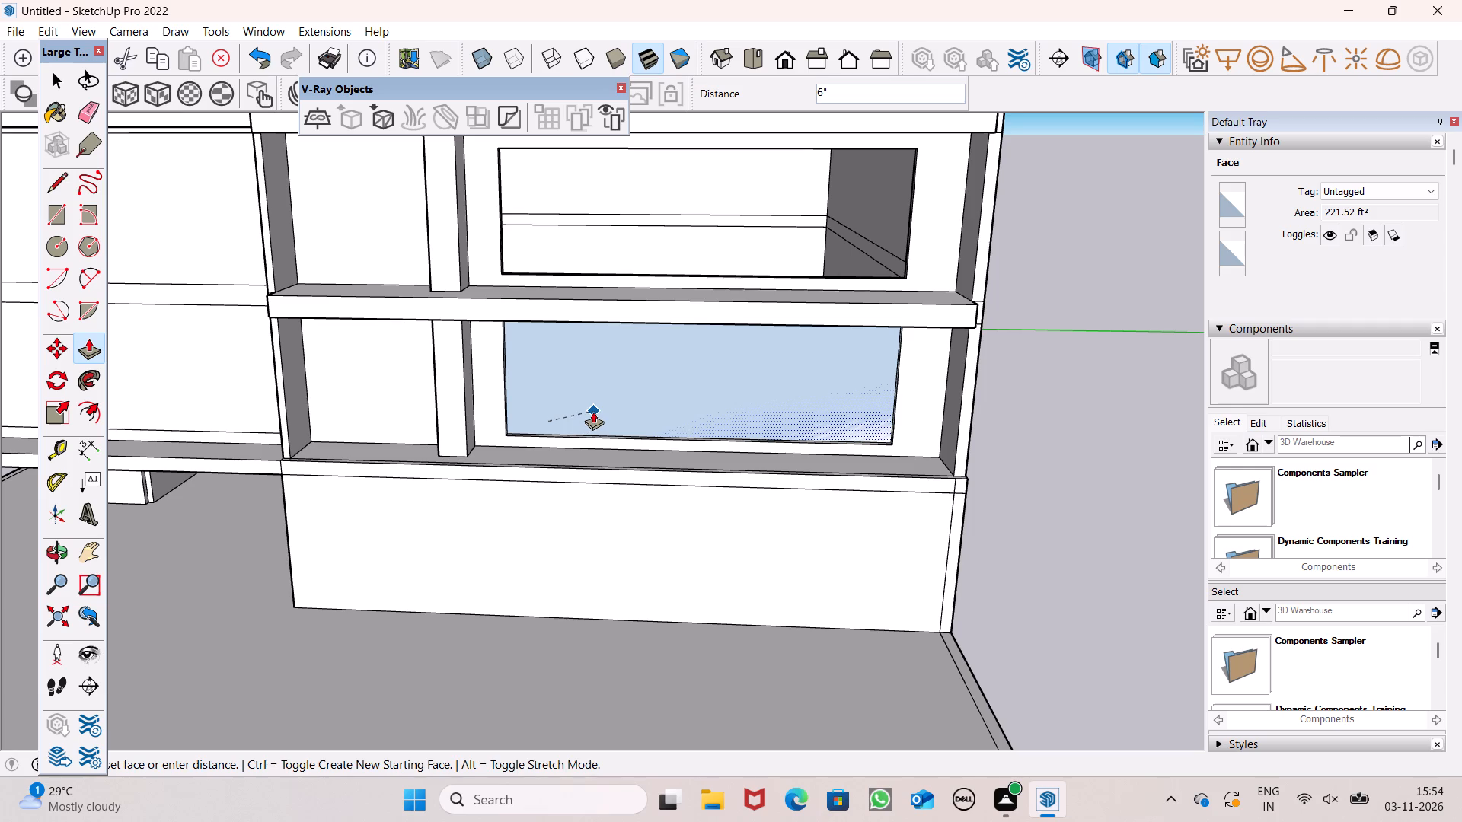
{"action": "left_click_drag", "start_coordinate": [593, 411], "coordinate": [593, 410]}
Inside the tall block, trace a wall edge between the two lowest window storeys to form a floor face, and Push/Pull it 6".
{"action": "scroll", "coordinate": [614, 365], "scroll_direction": "down", "scroll_amount": 6}
{"action": "middle_click_drag", "start_coordinate": [715, 403], "coordinate": [693, 475]}
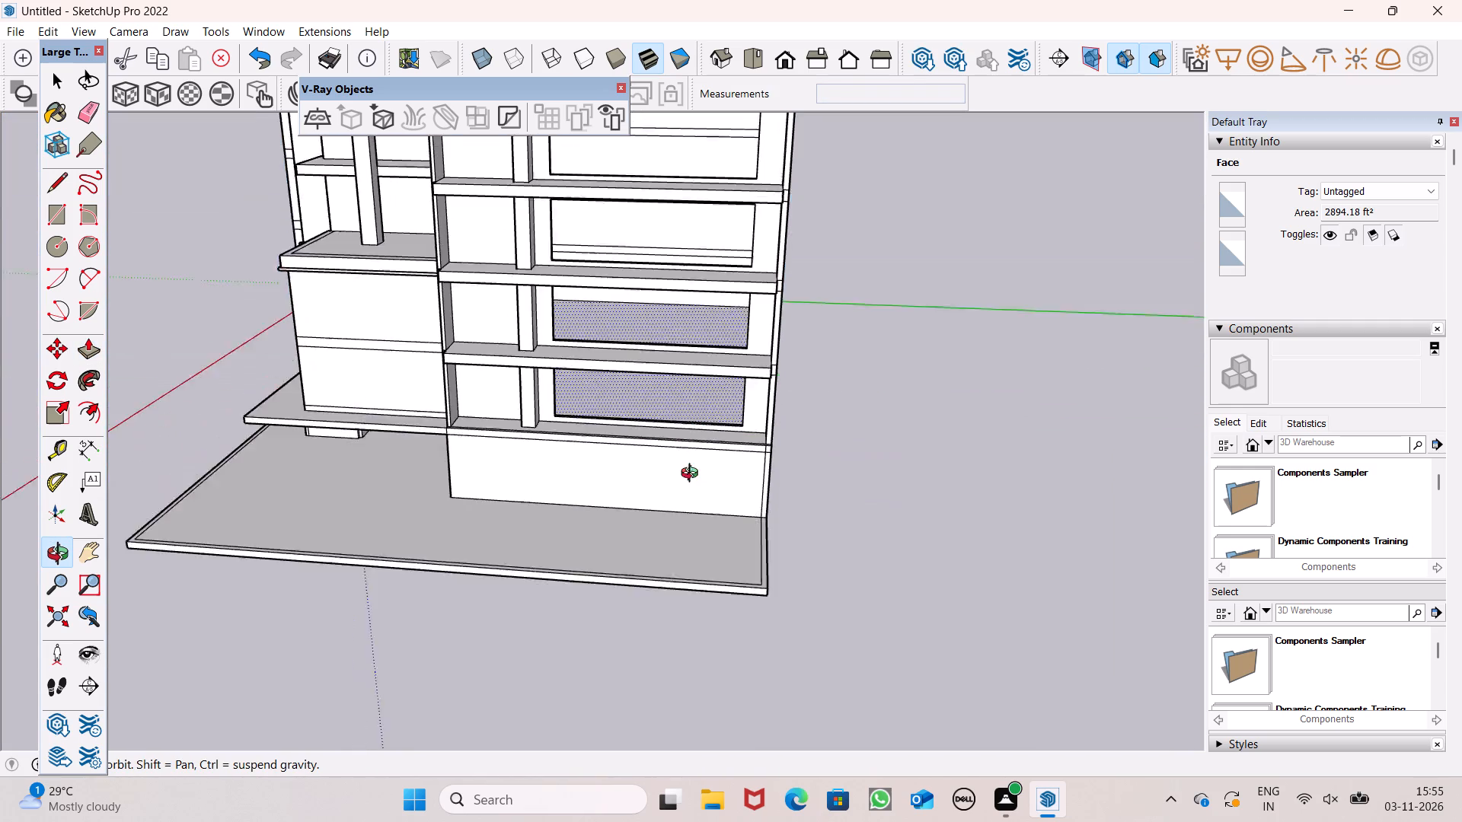
{"action": "middle_click_drag", "start_coordinate": [693, 475], "coordinate": [693, 536]}
{"action": "scroll", "coordinate": [927, 448], "scroll_direction": "down", "scroll_amount": 5}
{"action": "middle_click_drag", "start_coordinate": [965, 447], "coordinate": [294, 713]}
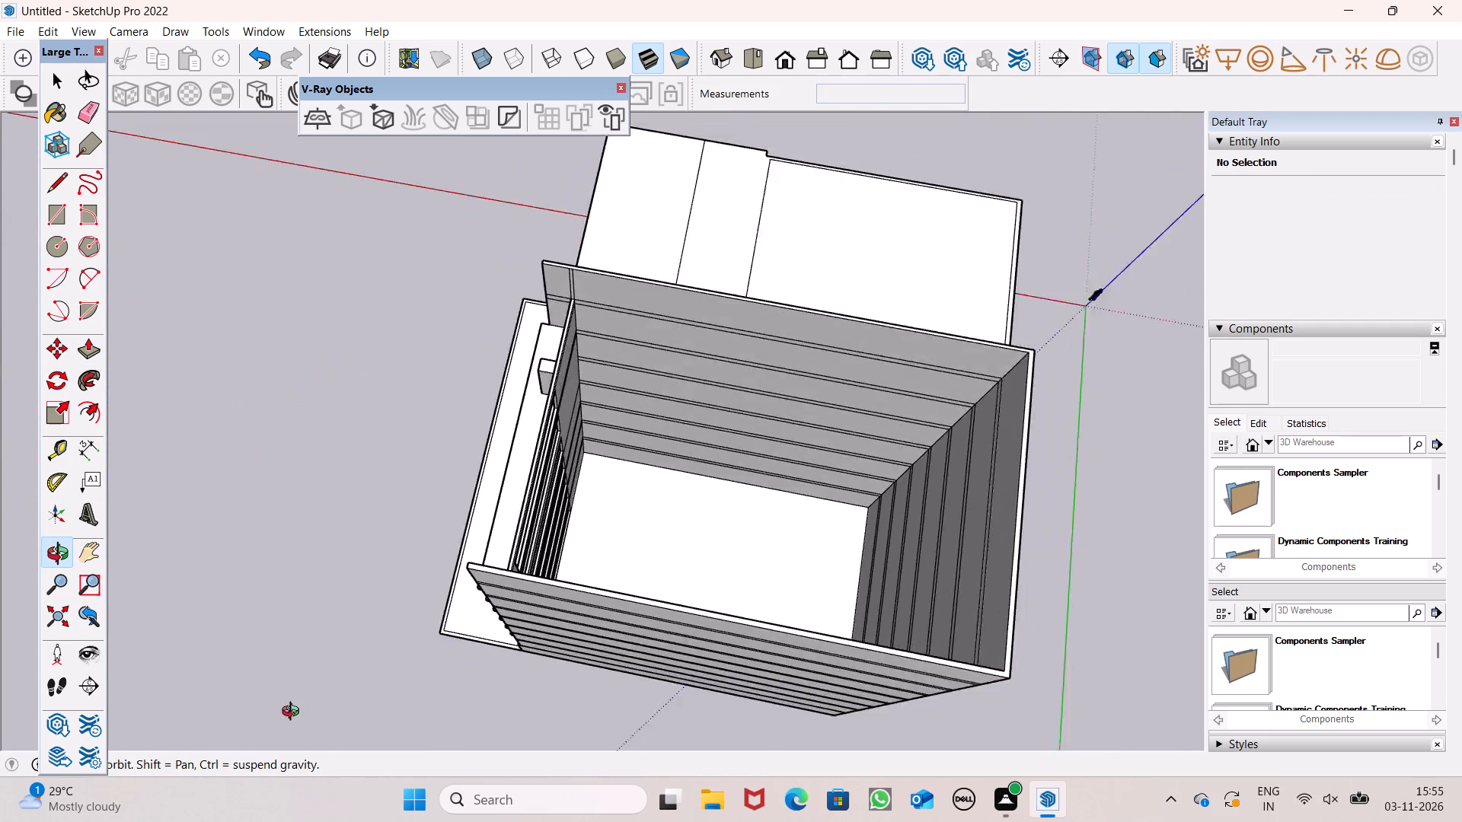
{"action": "middle_click_drag", "start_coordinate": [294, 713], "coordinate": [252, 680]}
{"action": "scroll", "coordinate": [270, 702], "scroll_direction": "up", "scroll_amount": 1}
{"action": "key", "text": "space"}
{"action": "scroll", "coordinate": [286, 368], "scroll_direction": "down", "scroll_amount": 1}
{"action": "middle_click_drag", "start_coordinate": [573, 439], "coordinate": [292, 345]}
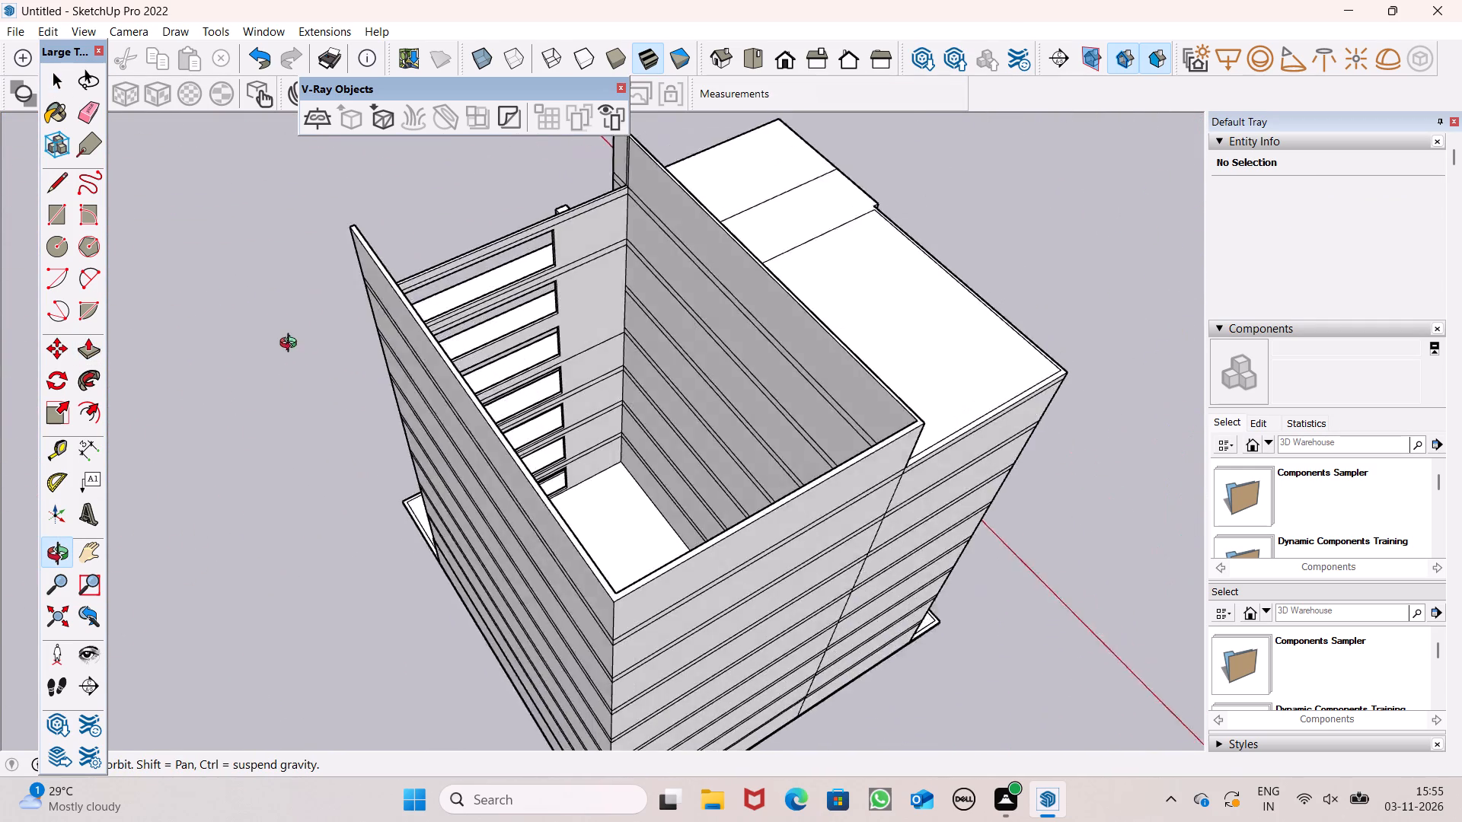
{"action": "middle_click_drag", "start_coordinate": [292, 345], "coordinate": [113, 364]}
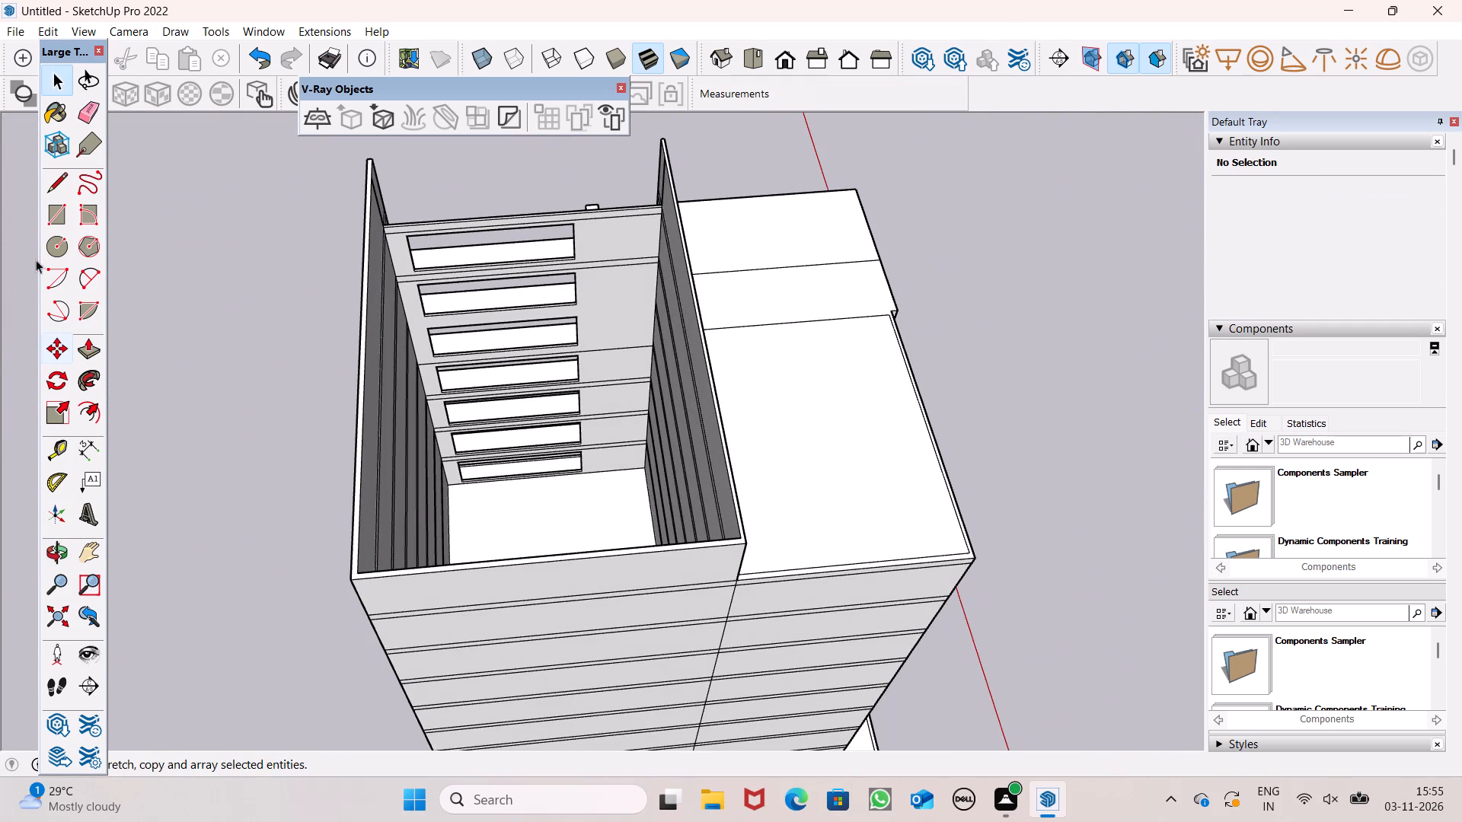
{"action": "left_click", "coordinate": [63, 175]}
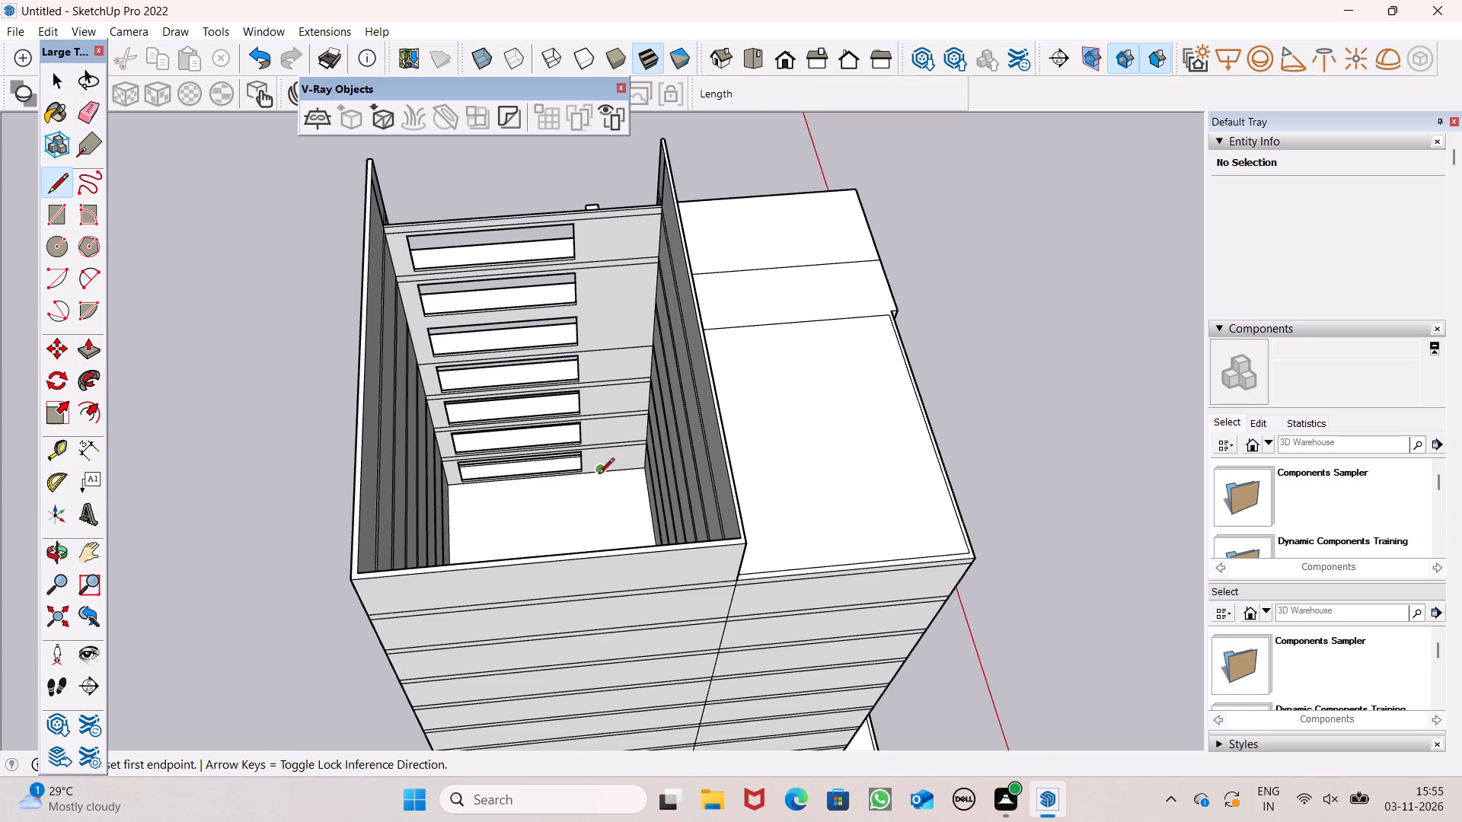
{"action": "scroll", "coordinate": [599, 475], "scroll_direction": "up", "scroll_amount": 7}
{"action": "middle_click_drag", "start_coordinate": [574, 439], "coordinate": [560, 484]}
{"action": "scroll", "coordinate": [523, 372], "scroll_direction": "up", "scroll_amount": 12}
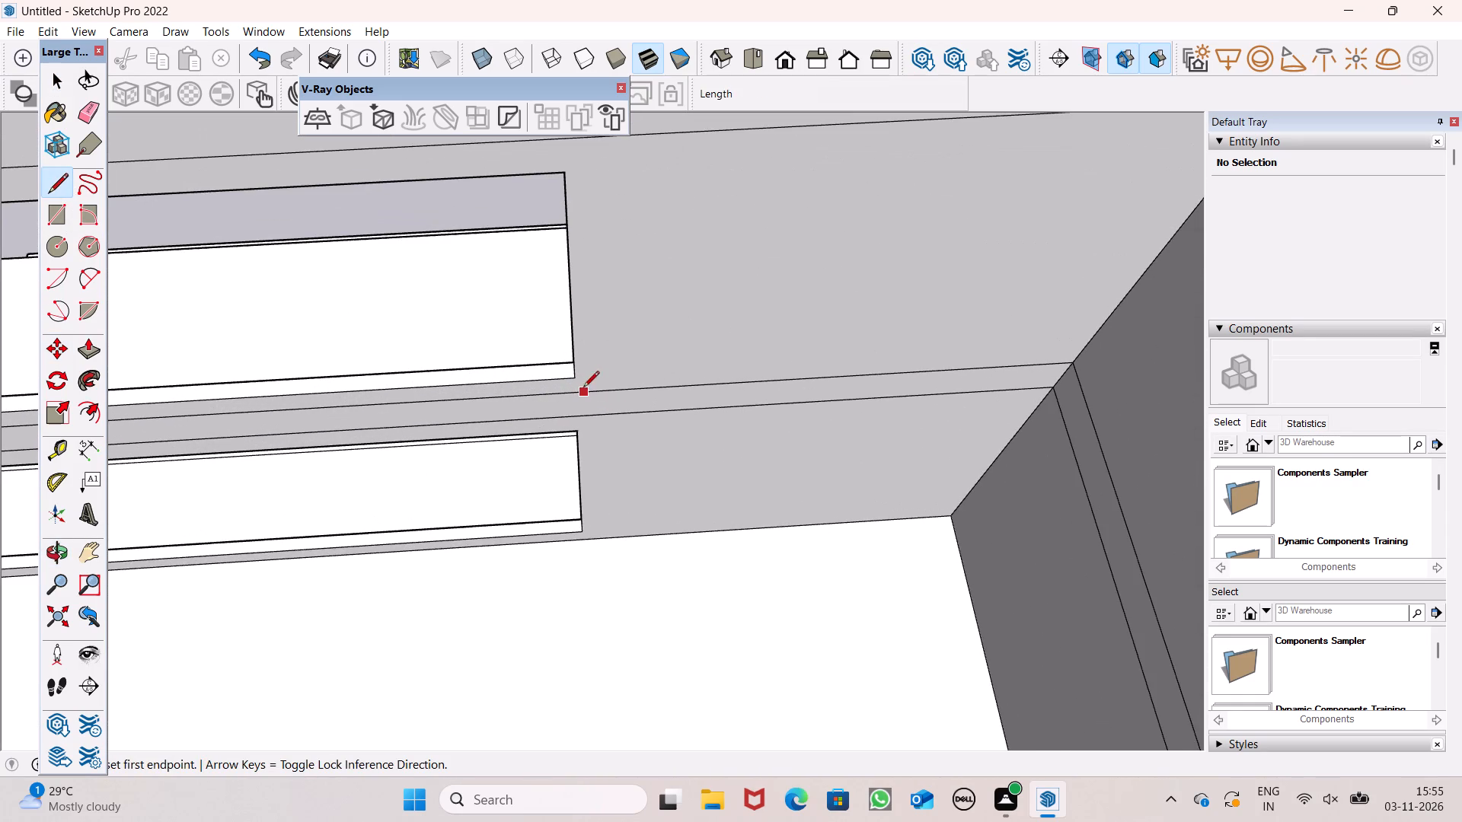
{"action": "left_click", "coordinate": [583, 388]}
{"action": "left_click", "coordinate": [632, 393]}
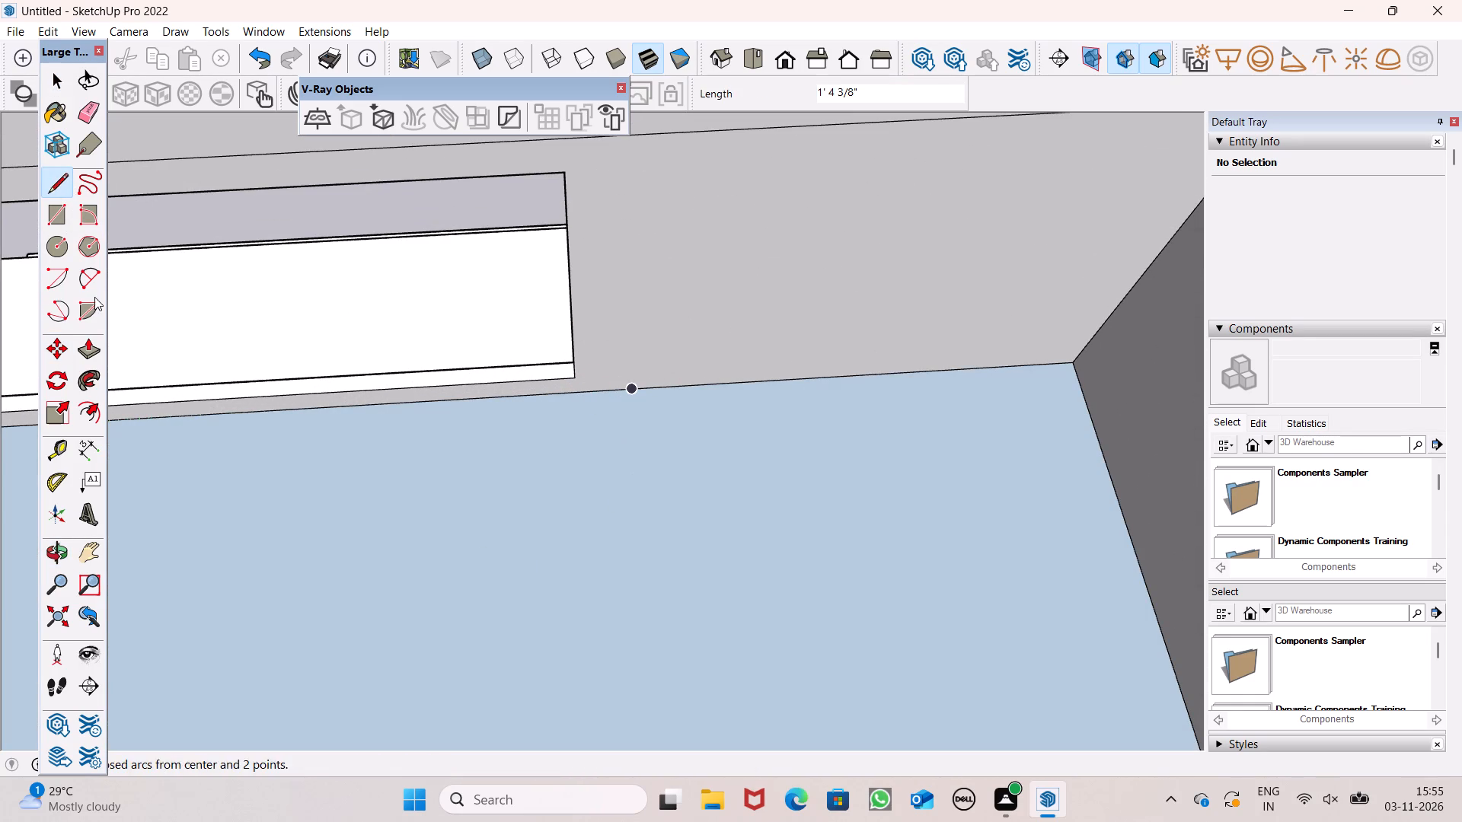
{"action": "left_click", "coordinate": [85, 355]}
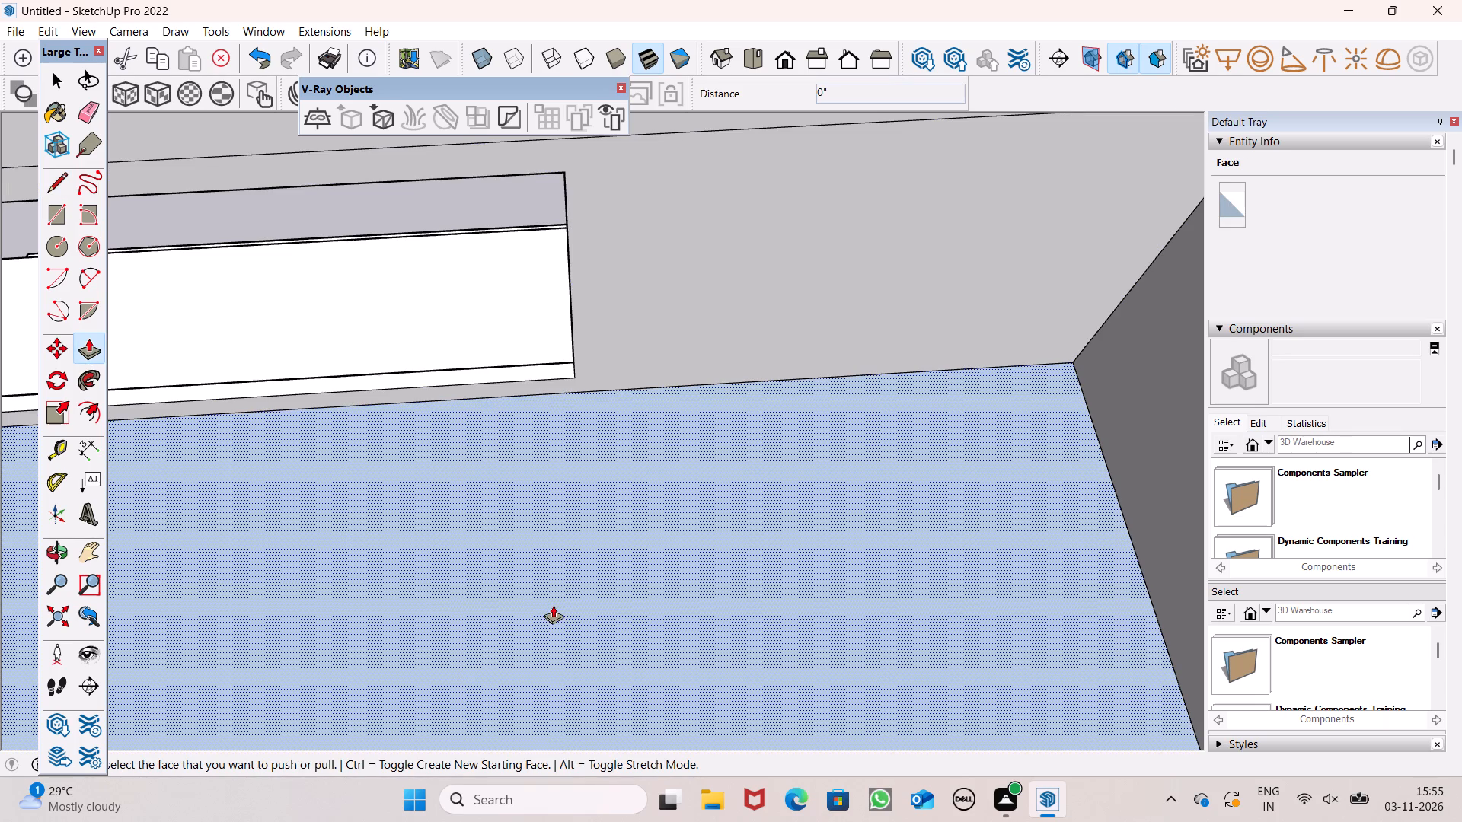
{"action": "left_click_drag", "start_coordinate": [553, 605], "coordinate": [555, 613], "text": "ctrl"}
{"action": "type", "text": "6\""}
{"action": "key", "text": "Return"}
{"action": "scroll", "coordinate": [556, 636], "scroll_direction": "down", "scroll_amount": 8}
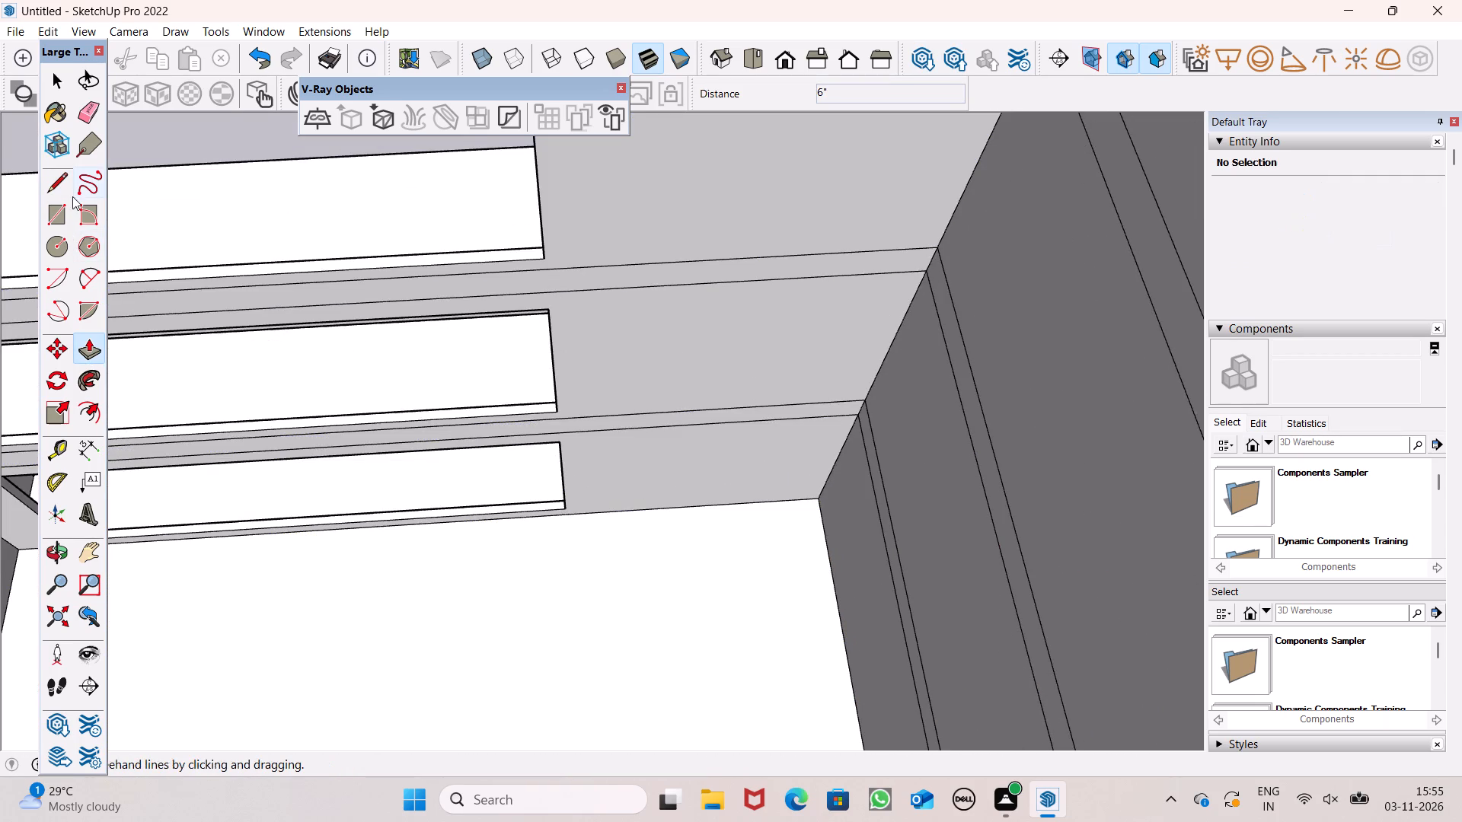
Form a floor face between the fifth and sixth storeys from the top by tracing the inner wall edge, and Push/Pull it 6".
{"action": "left_click", "coordinate": [67, 176]}
{"action": "scroll", "coordinate": [674, 510], "scroll_direction": "up", "scroll_amount": 5}
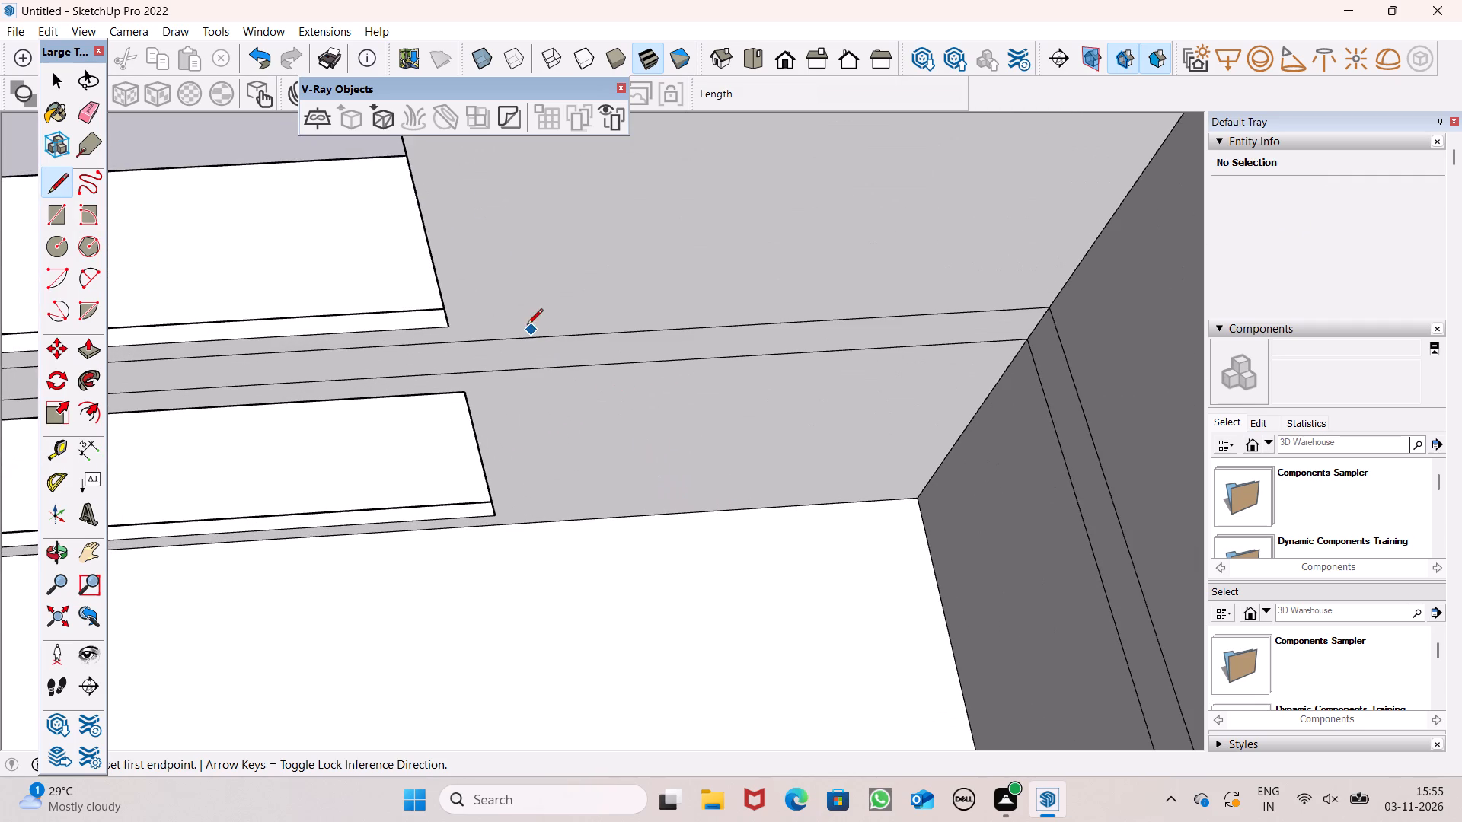
{"action": "left_click", "coordinate": [525, 339]}
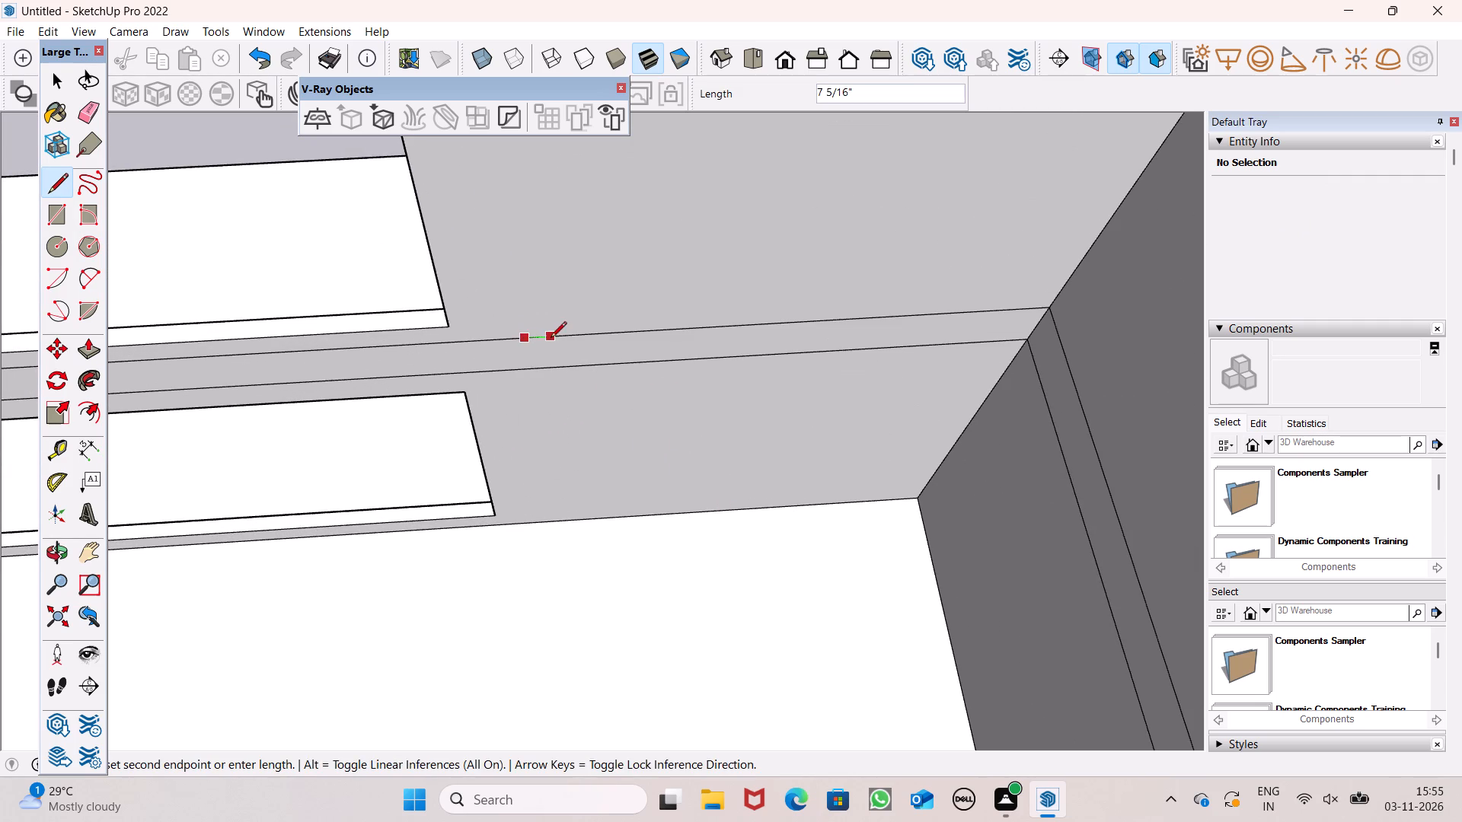
{"action": "left_click", "coordinate": [551, 338]}
{"action": "left_click", "coordinate": [93, 358]}
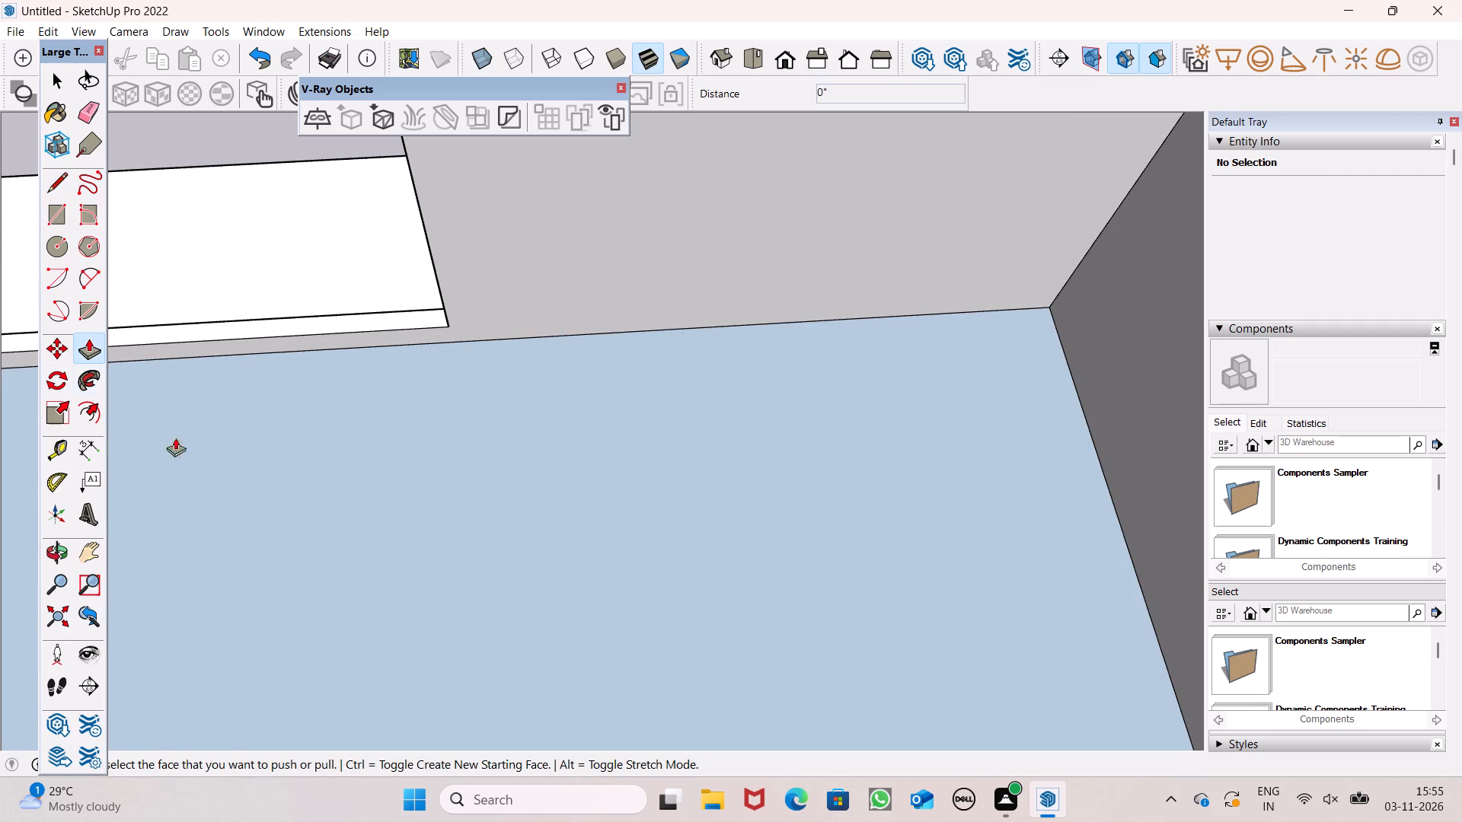
{"action": "left_click_drag", "start_coordinate": [509, 491], "coordinate": [509, 498]}
{"action": "key", "text": "6"}
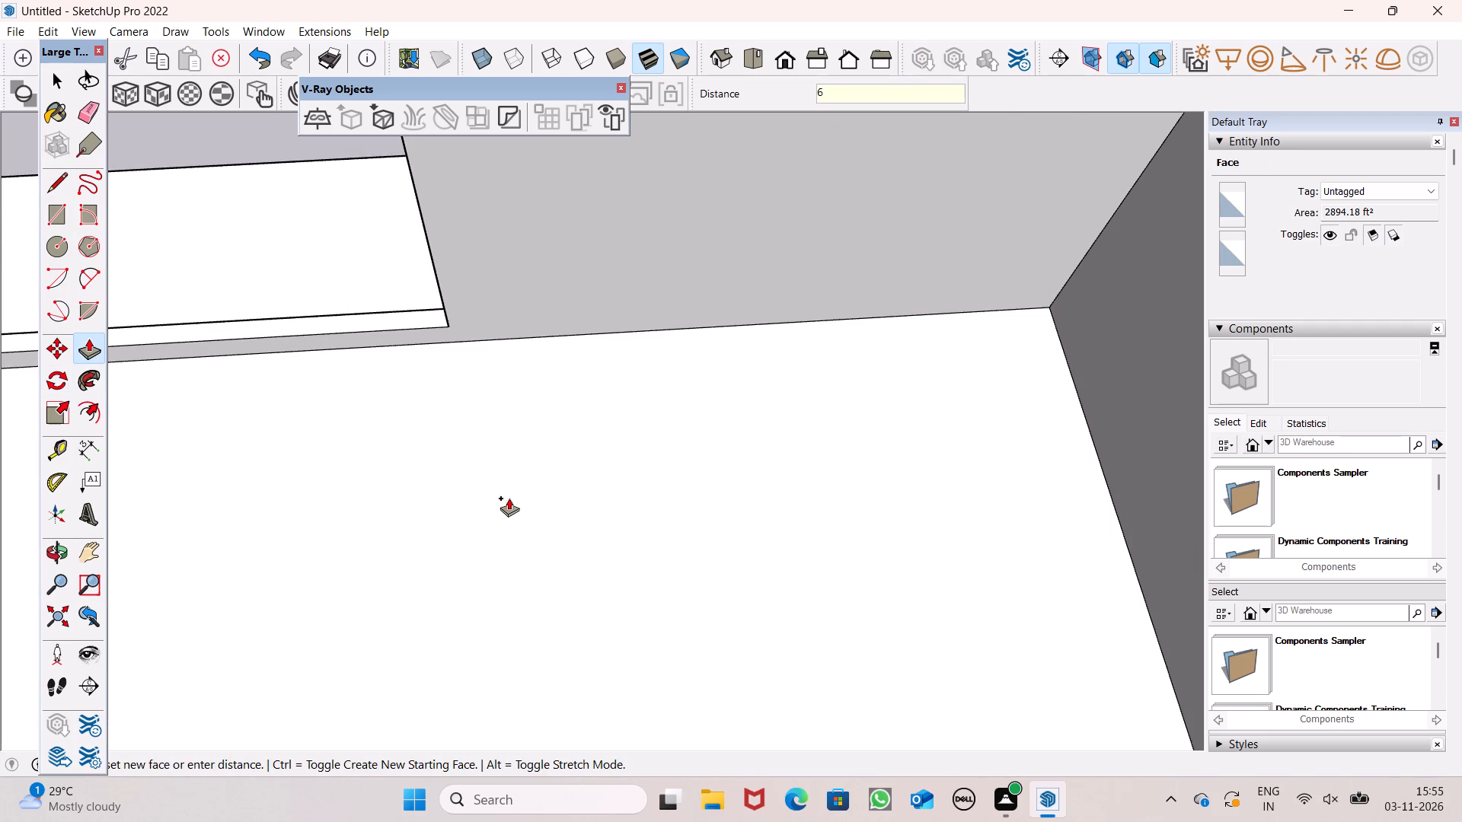
{"action": "left_click_drag", "start_coordinate": [509, 498], "coordinate": [508, 503]}
{"action": "key", "text": "shift+quotedbl"}
{"action": "key", "text": "Return"}
{"action": "scroll", "coordinate": [619, 694], "scroll_direction": "down", "scroll_amount": 5}
{"action": "scroll", "coordinate": [630, 513], "scroll_direction": "down", "scroll_amount": 3}
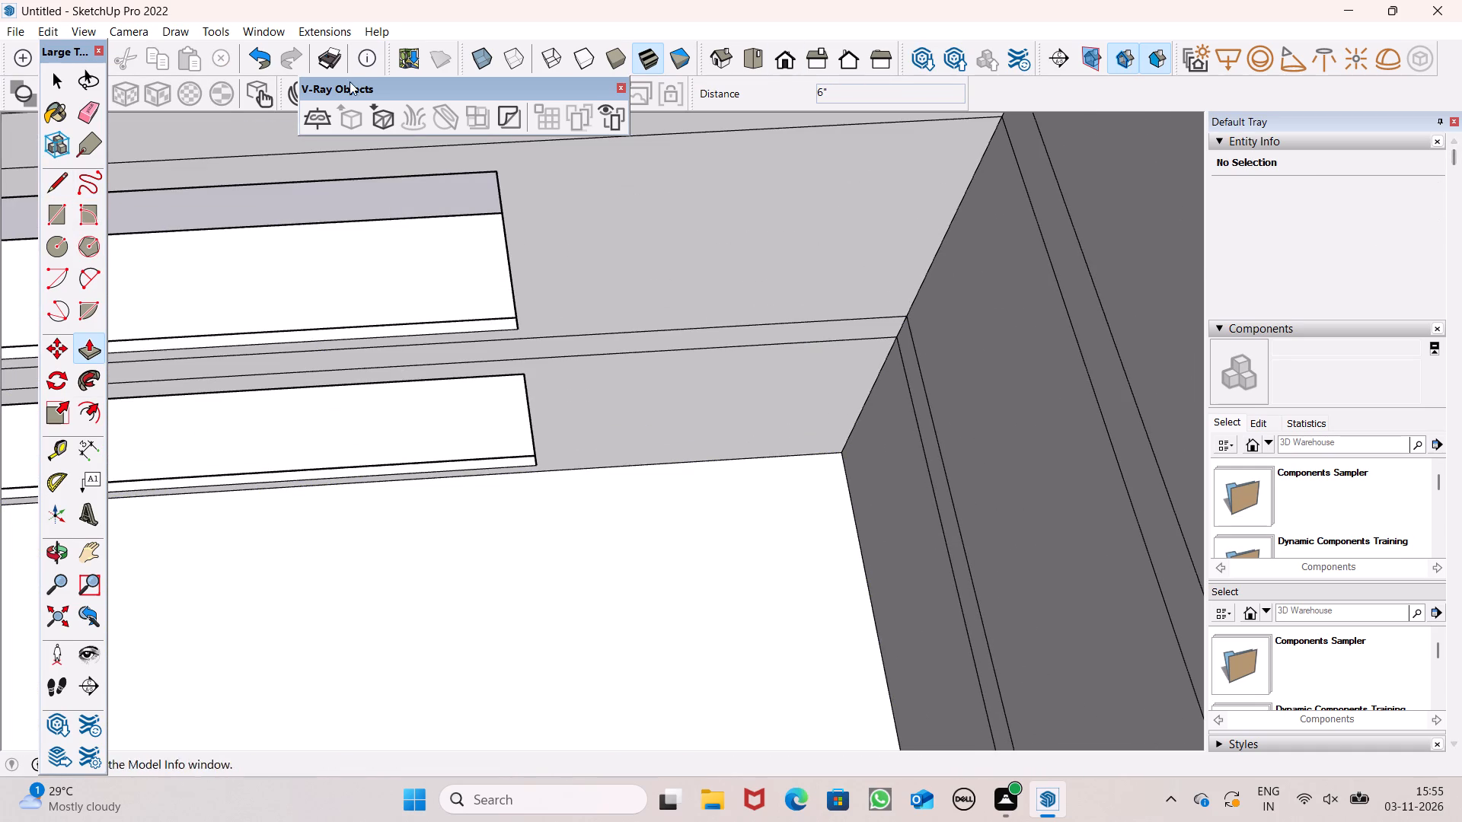
Form a floor face between the fourth and fifth storeys from the top by tracing the inner wall edge, and Push/Pull it 6".
{"action": "left_click", "coordinate": [56, 178]}
{"action": "scroll", "coordinate": [494, 301], "scroll_direction": "up", "scroll_amount": 1}
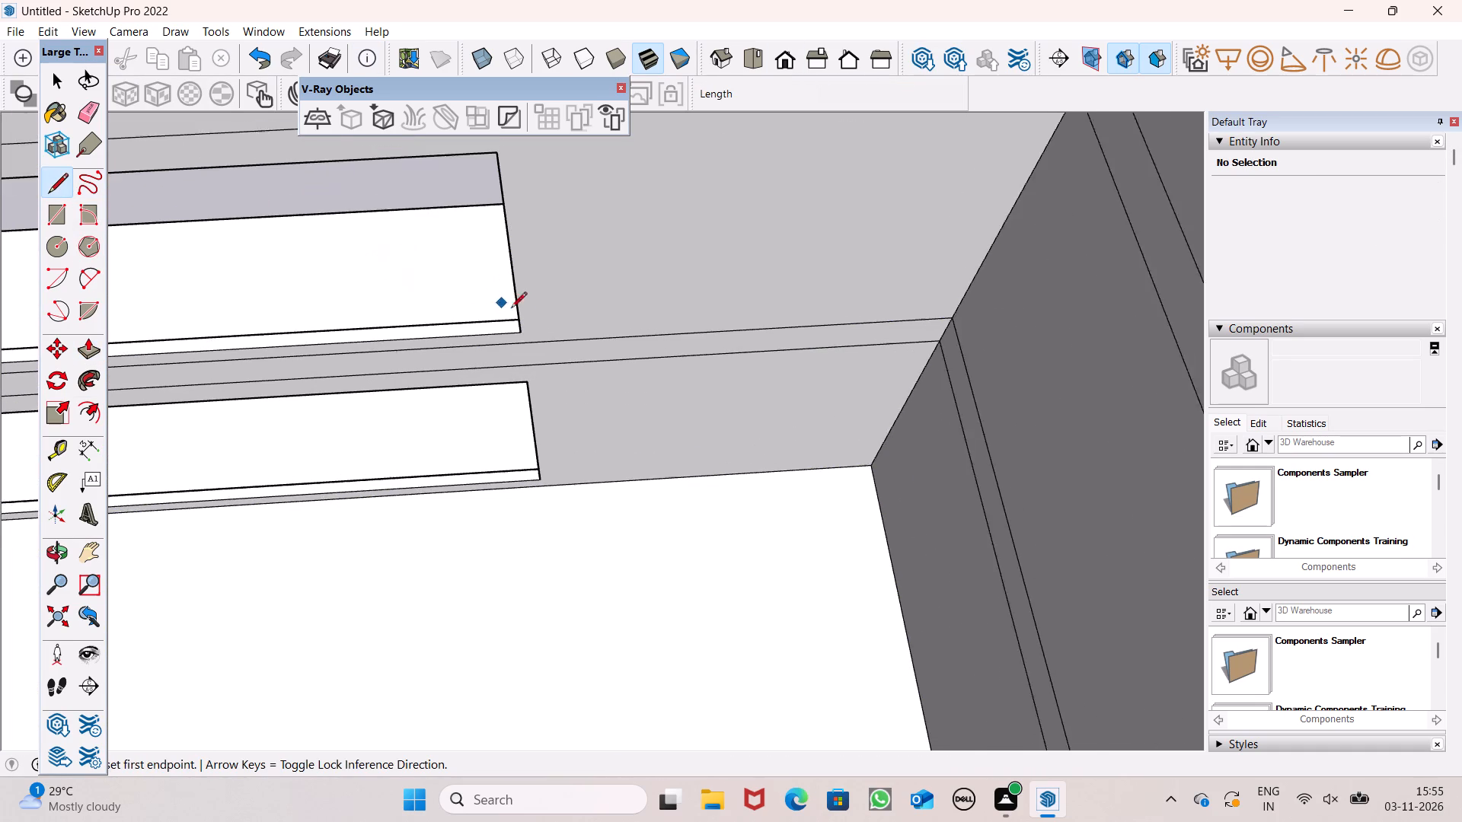
{"action": "scroll", "coordinate": [511, 309], "scroll_direction": "up", "scroll_amount": 1}
{"action": "left_click", "coordinate": [538, 346]}
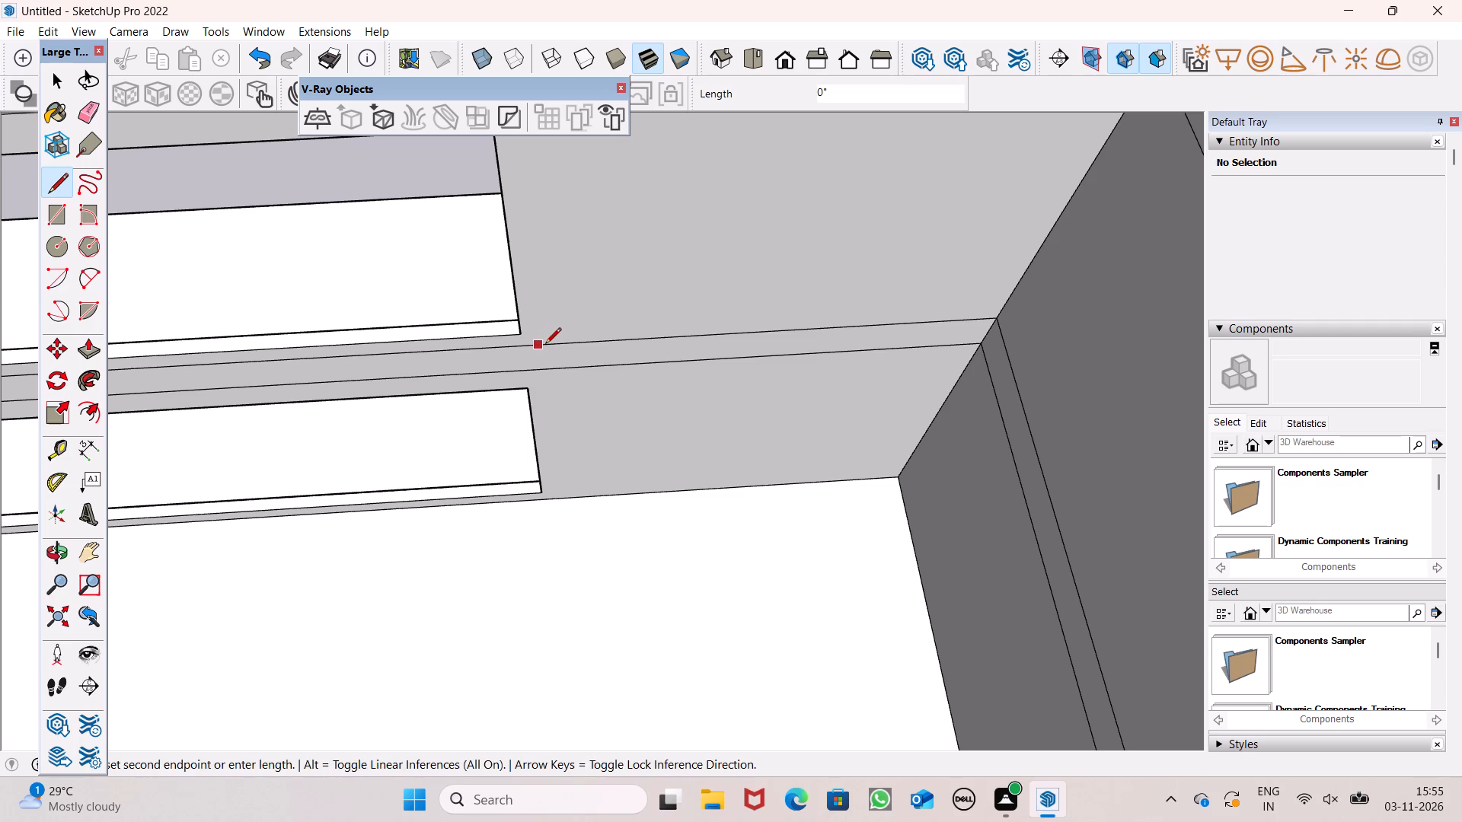
{"action": "left_click", "coordinate": [550, 346]}
{"action": "left_click", "coordinate": [82, 352]}
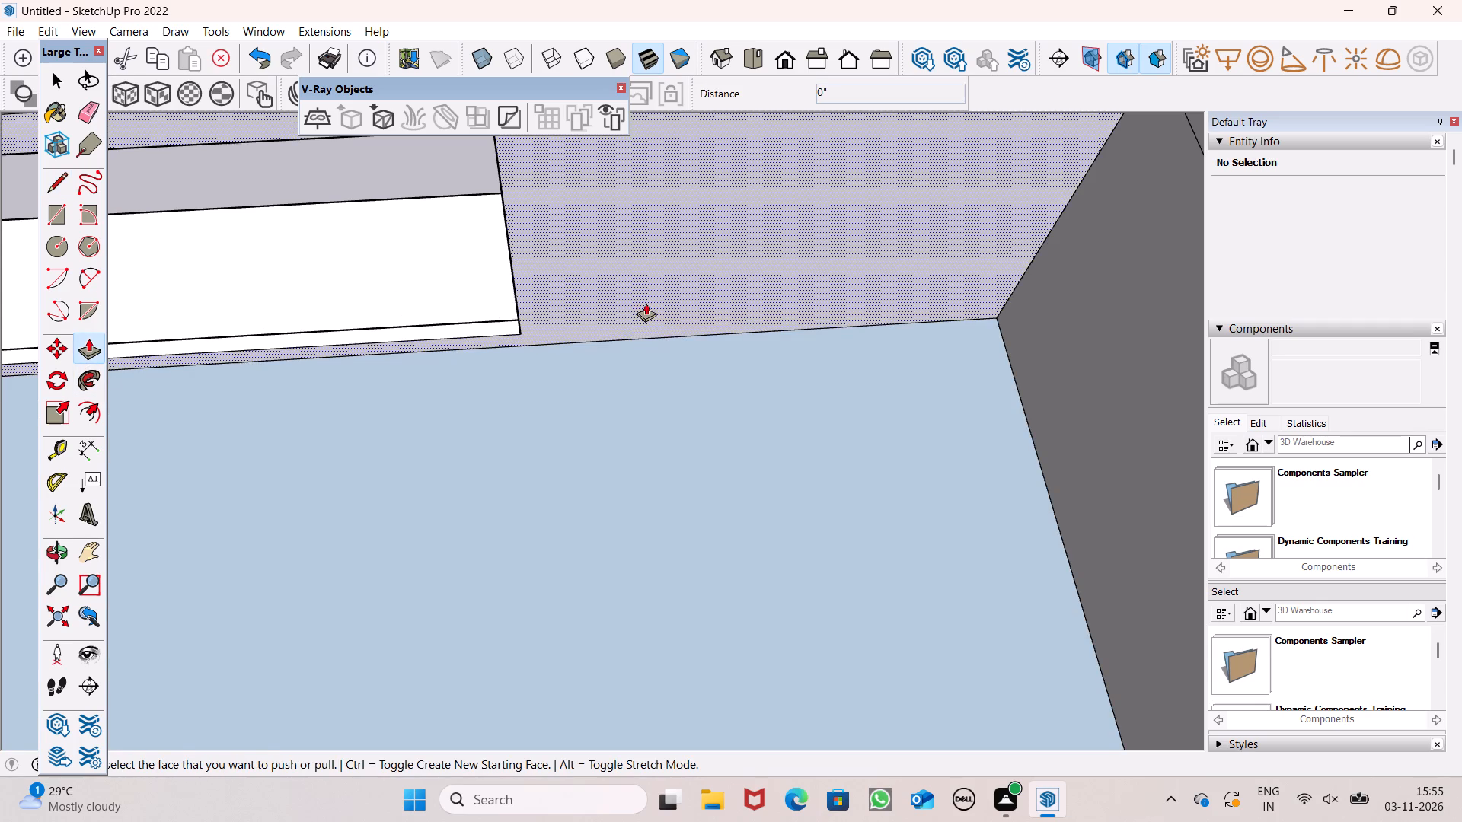
{"action": "left_click_drag", "start_coordinate": [648, 464], "coordinate": [646, 473]}
{"action": "type", "text": "6\""}
{"action": "key", "text": "Return"}
{"action": "scroll", "coordinate": [733, 595], "scroll_direction": "down", "scroll_amount": 7}
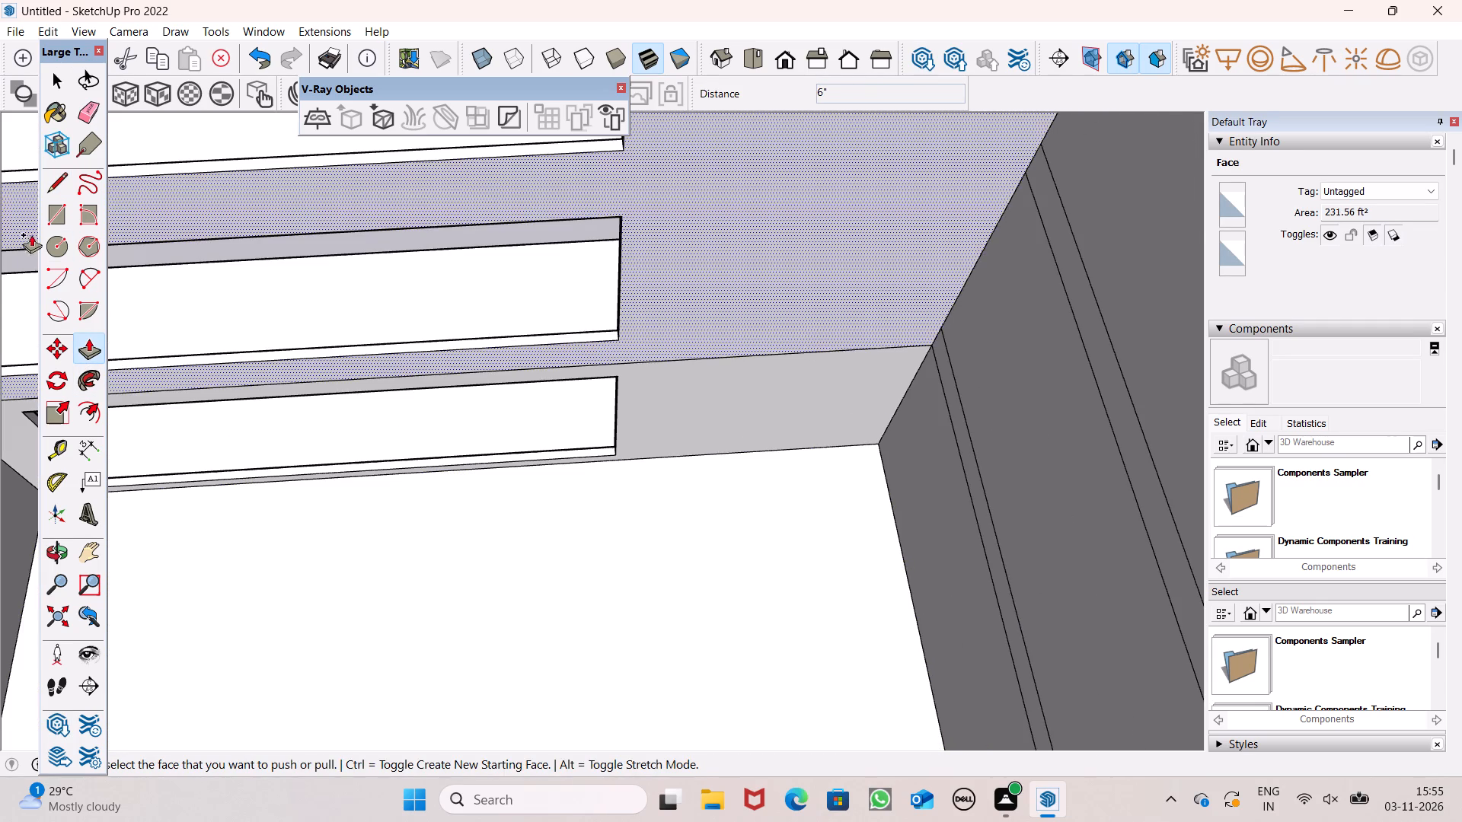
Form a floor face between the third and fourth storeys from the top by tracing the inner wall edge, and Push/Pull it 6".
{"action": "left_click", "coordinate": [46, 190]}
{"action": "scroll", "coordinate": [478, 343], "scroll_direction": "up", "scroll_amount": 4}
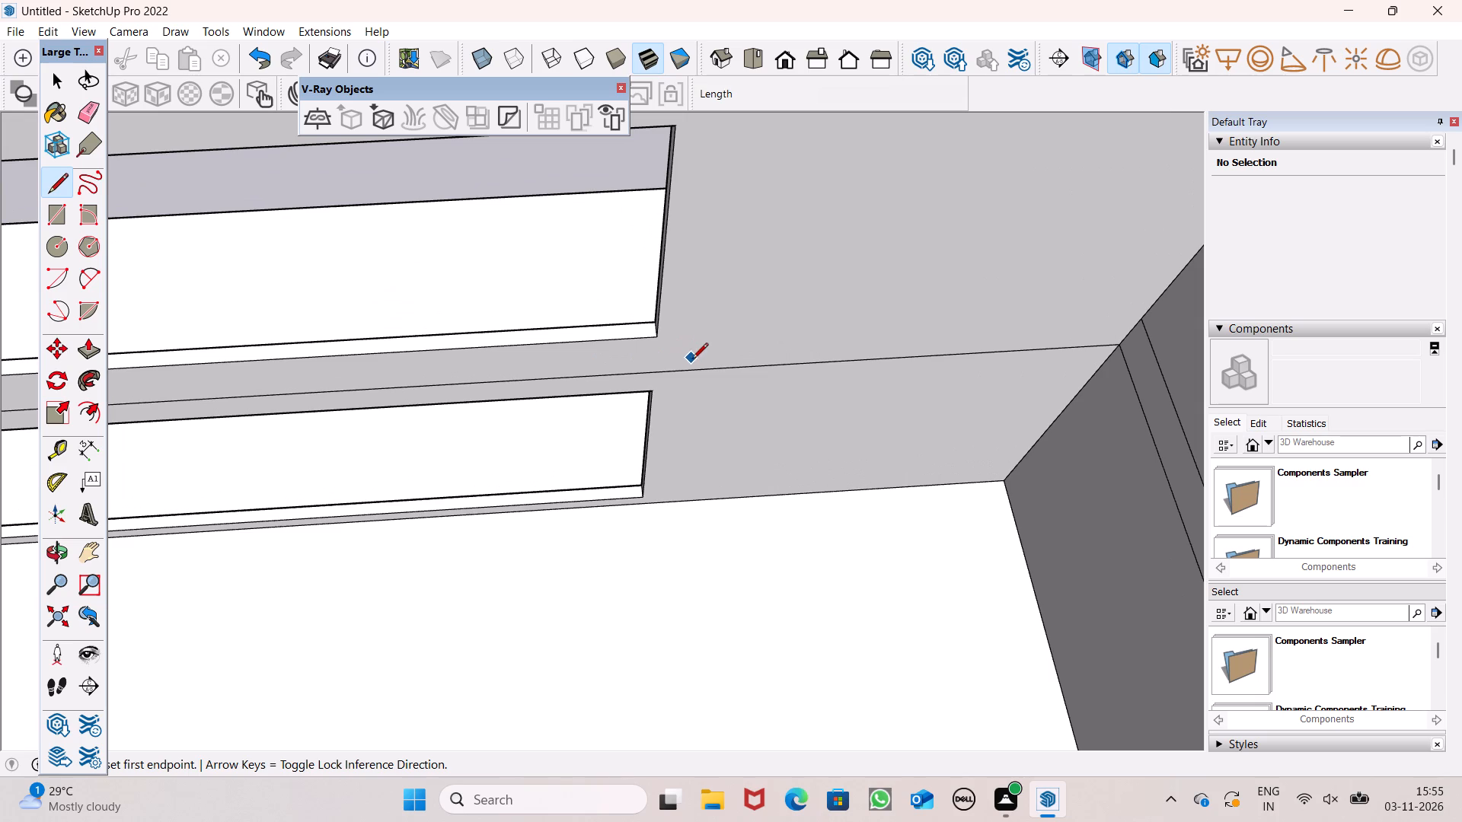
{"action": "left_click", "coordinate": [697, 365]}
{"action": "left_click", "coordinate": [732, 364]}
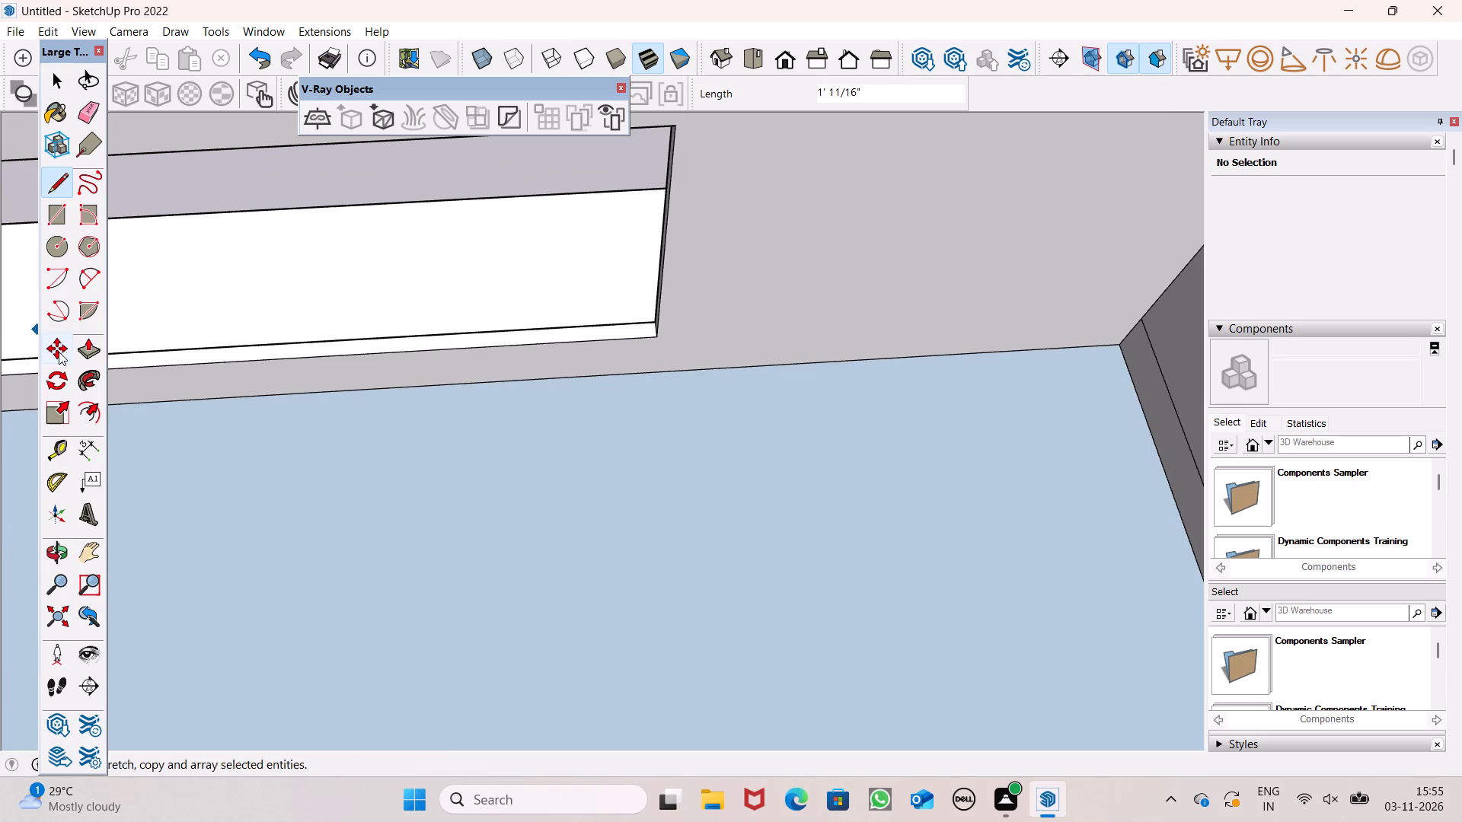
{"action": "left_click", "coordinate": [85, 342]}
{"action": "left_click", "coordinate": [593, 483]}
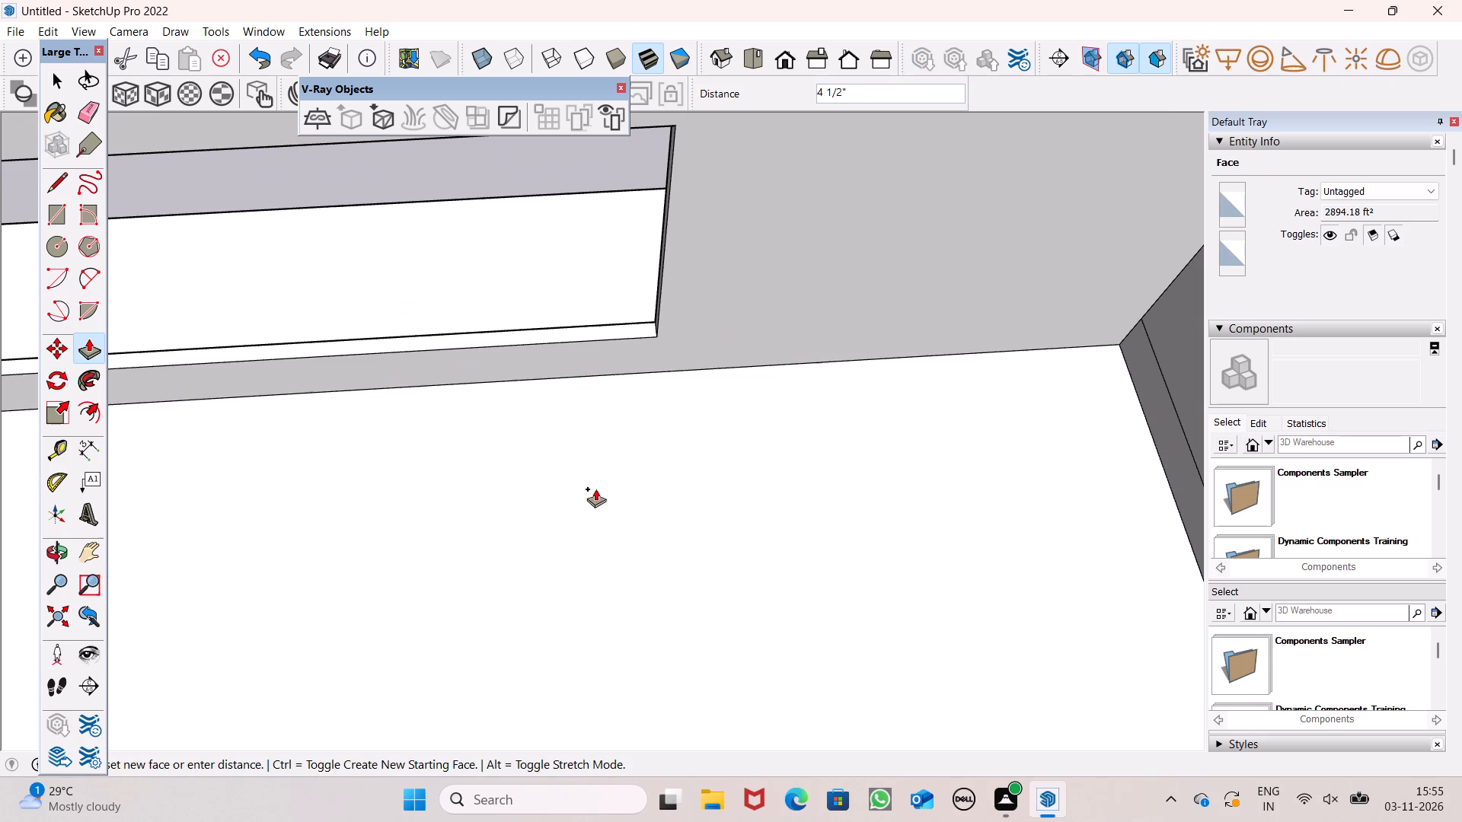
{"action": "type", "text": "6\""}
{"action": "key", "text": "Return"}
{"action": "scroll", "coordinate": [596, 452], "scroll_direction": "down", "scroll_amount": 2}
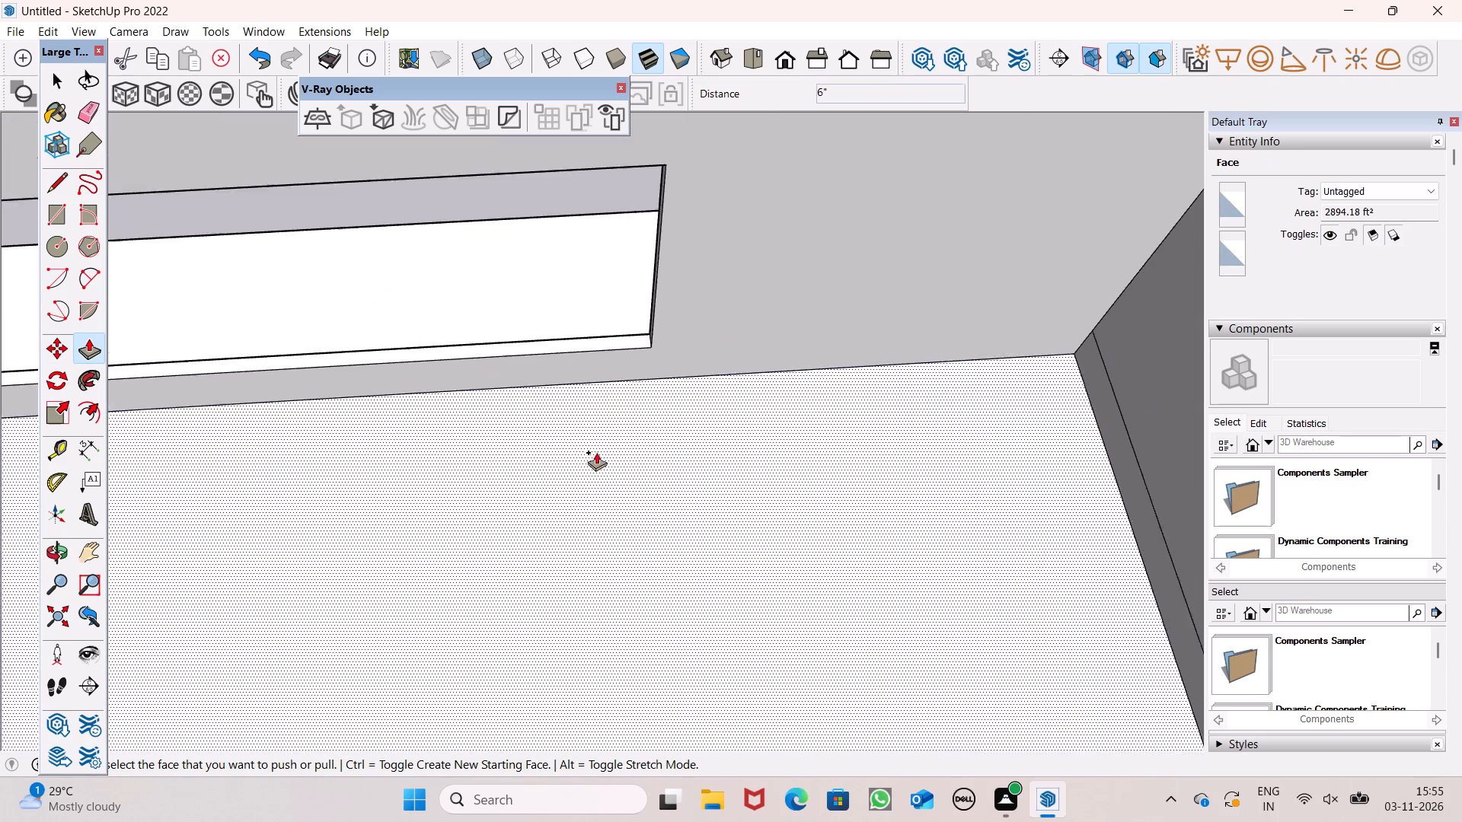
{"action": "scroll", "coordinate": [596, 452], "scroll_direction": "down", "scroll_amount": 11}
{"action": "middle_click_drag", "start_coordinate": [349, 486], "coordinate": [1234, 257]}
{"action": "scroll", "coordinate": [1080, 310], "scroll_direction": "down", "scroll_amount": 4}
{"action": "middle_click_drag", "start_coordinate": [940, 380], "coordinate": [1031, 342]}
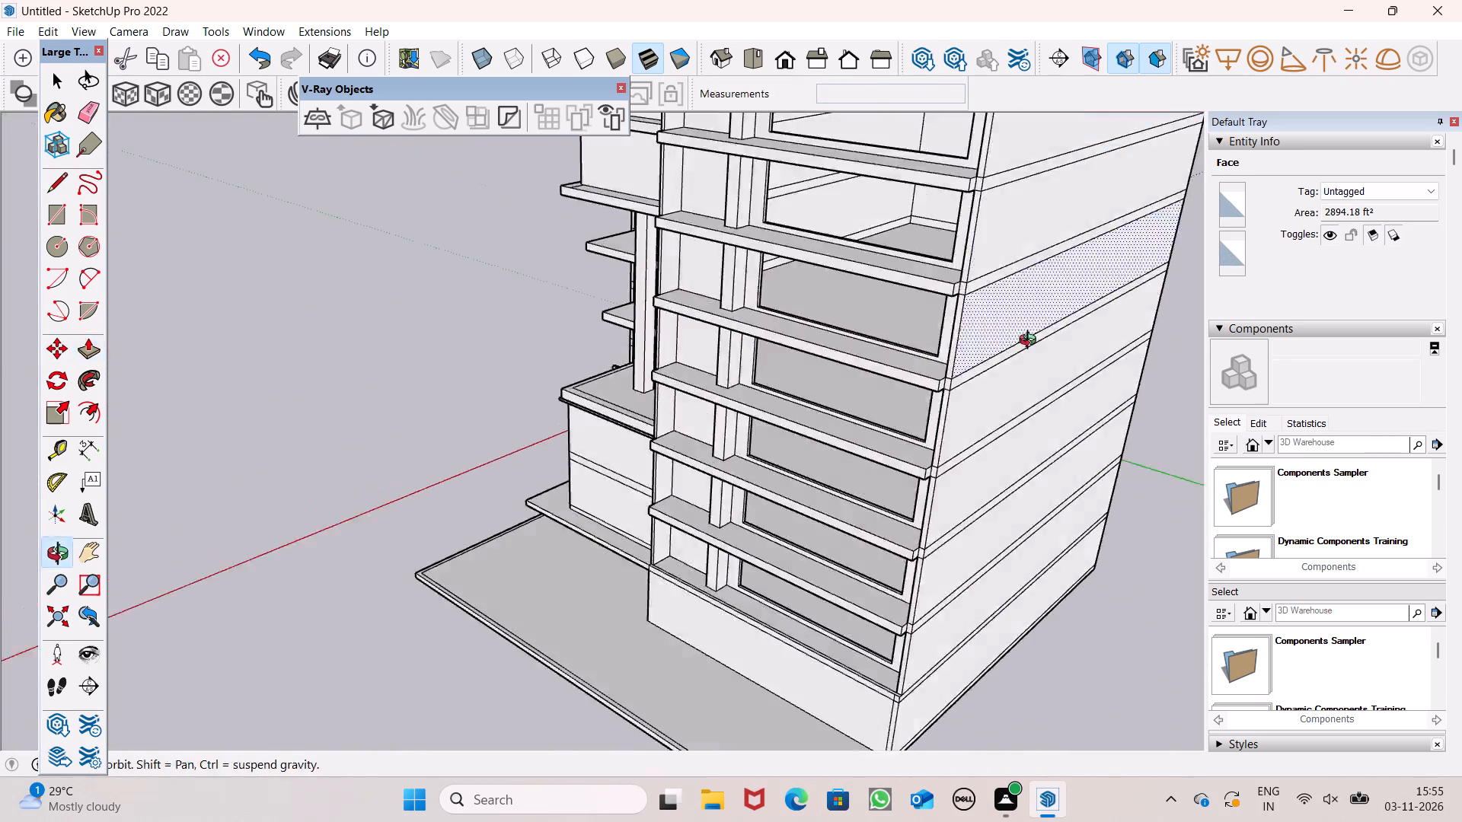
{"action": "middle_click_drag", "start_coordinate": [1031, 342], "coordinate": [1144, 276]}
{"action": "key", "text": "space"}
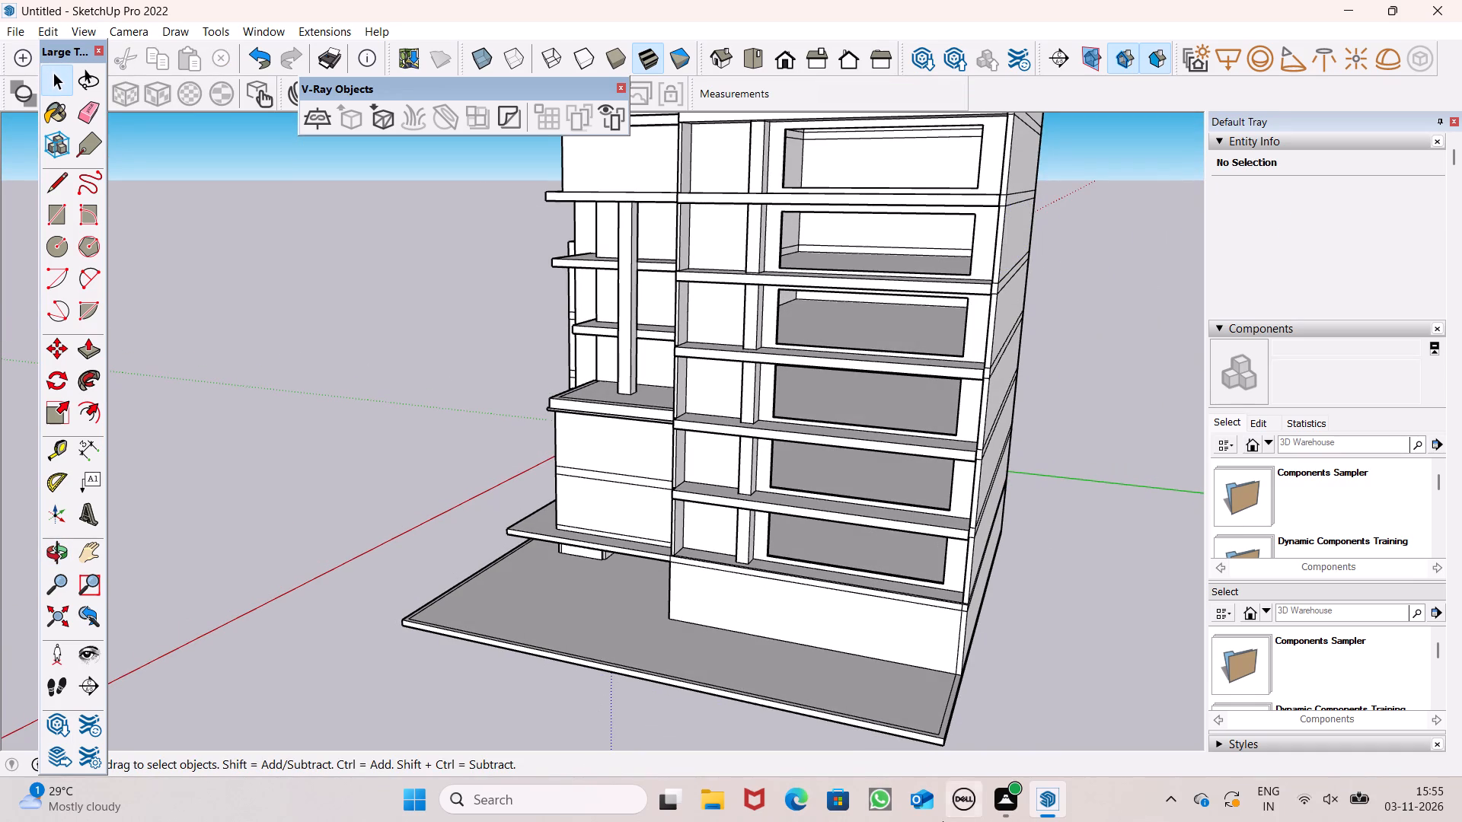
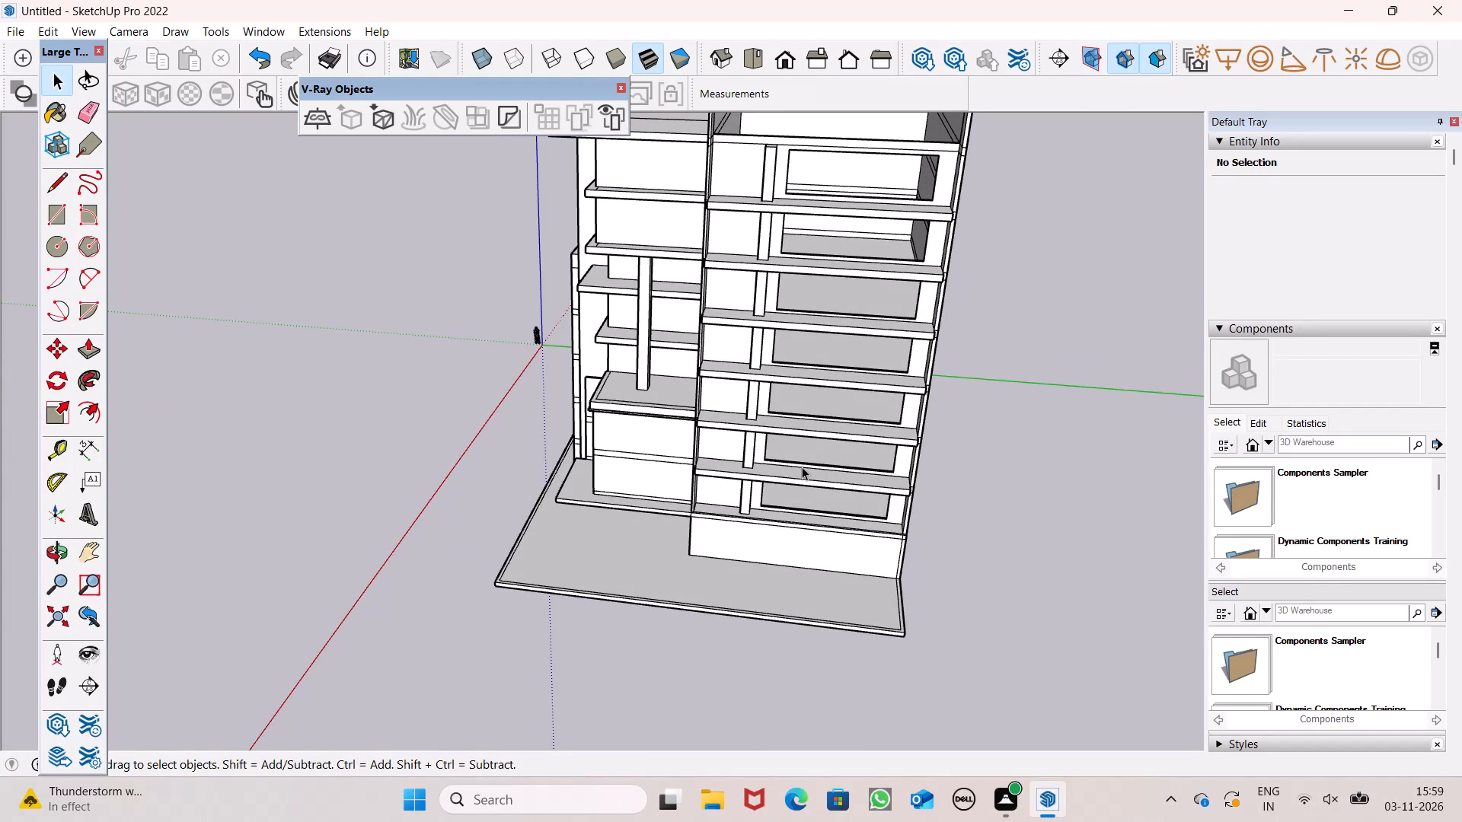
Draw a window rectangle about 17'8" by 8' on the front wall of the smaller block's top storey.
{"action": "scroll", "coordinate": [749, 467], "scroll_direction": "down", "scroll_amount": 2}
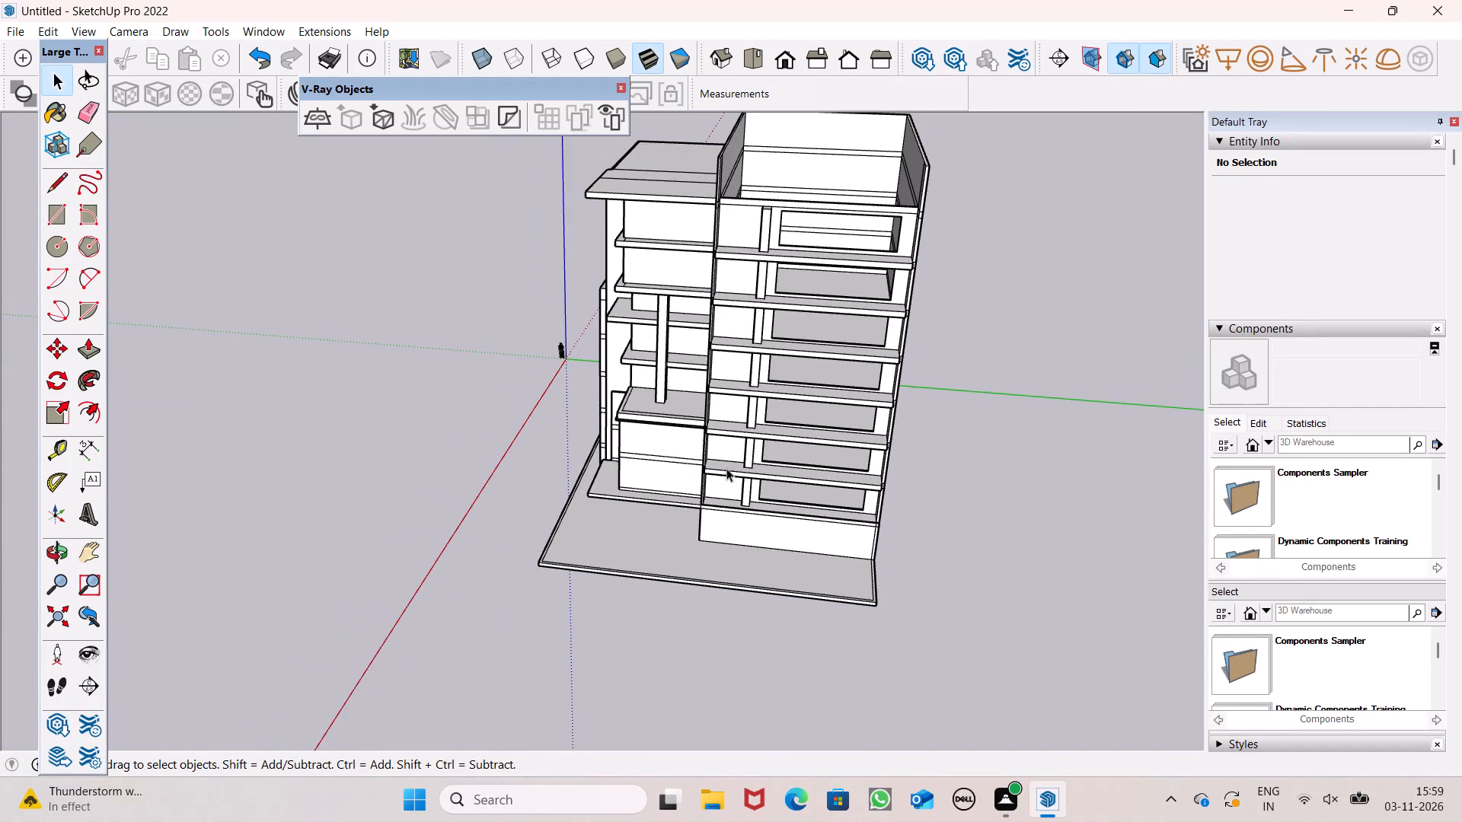
{"action": "middle_click_drag", "start_coordinate": [725, 468], "coordinate": [830, 432]}
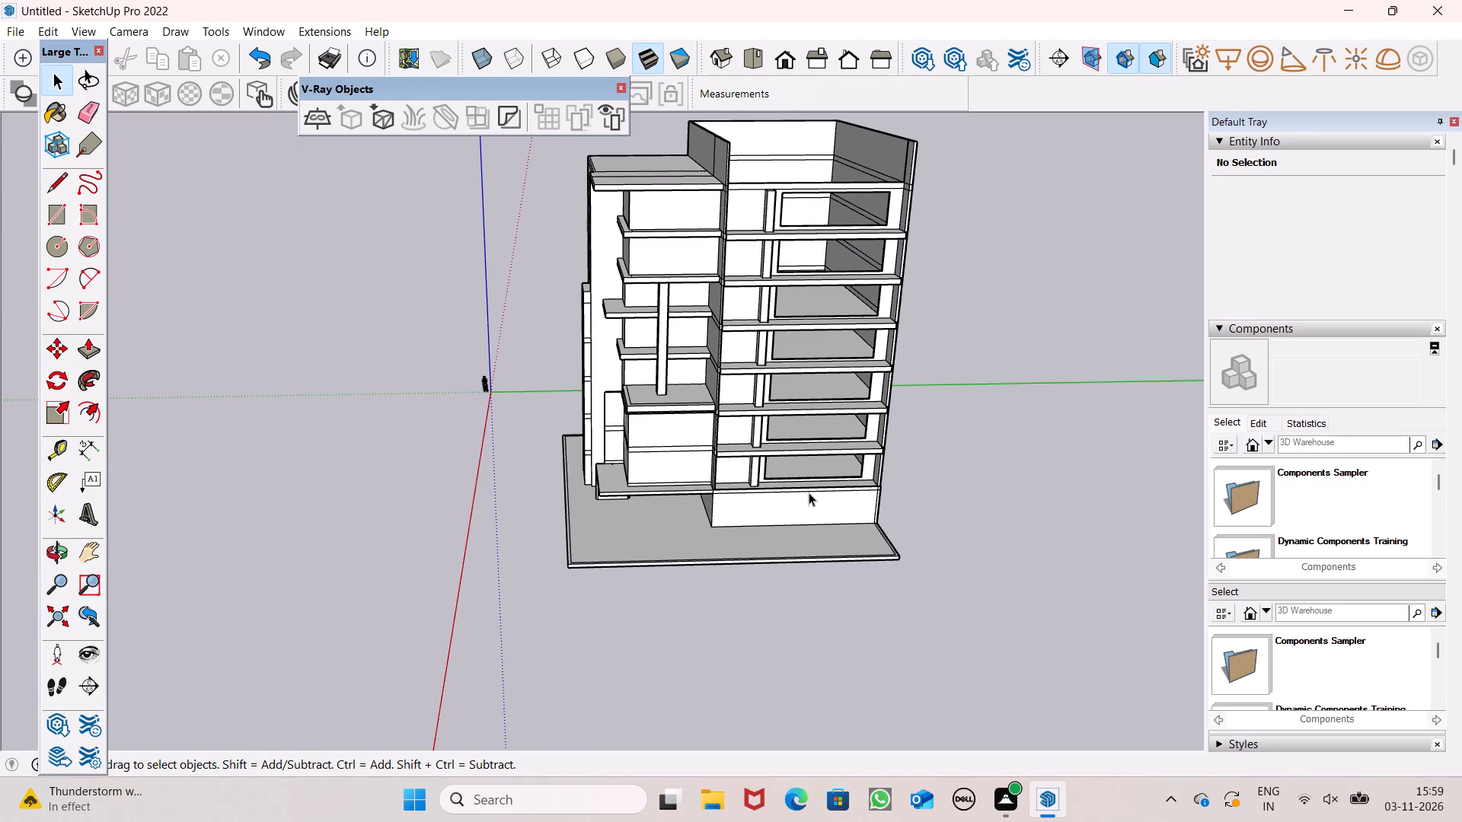
{"action": "middle_click_drag", "start_coordinate": [785, 462], "coordinate": [844, 418]}
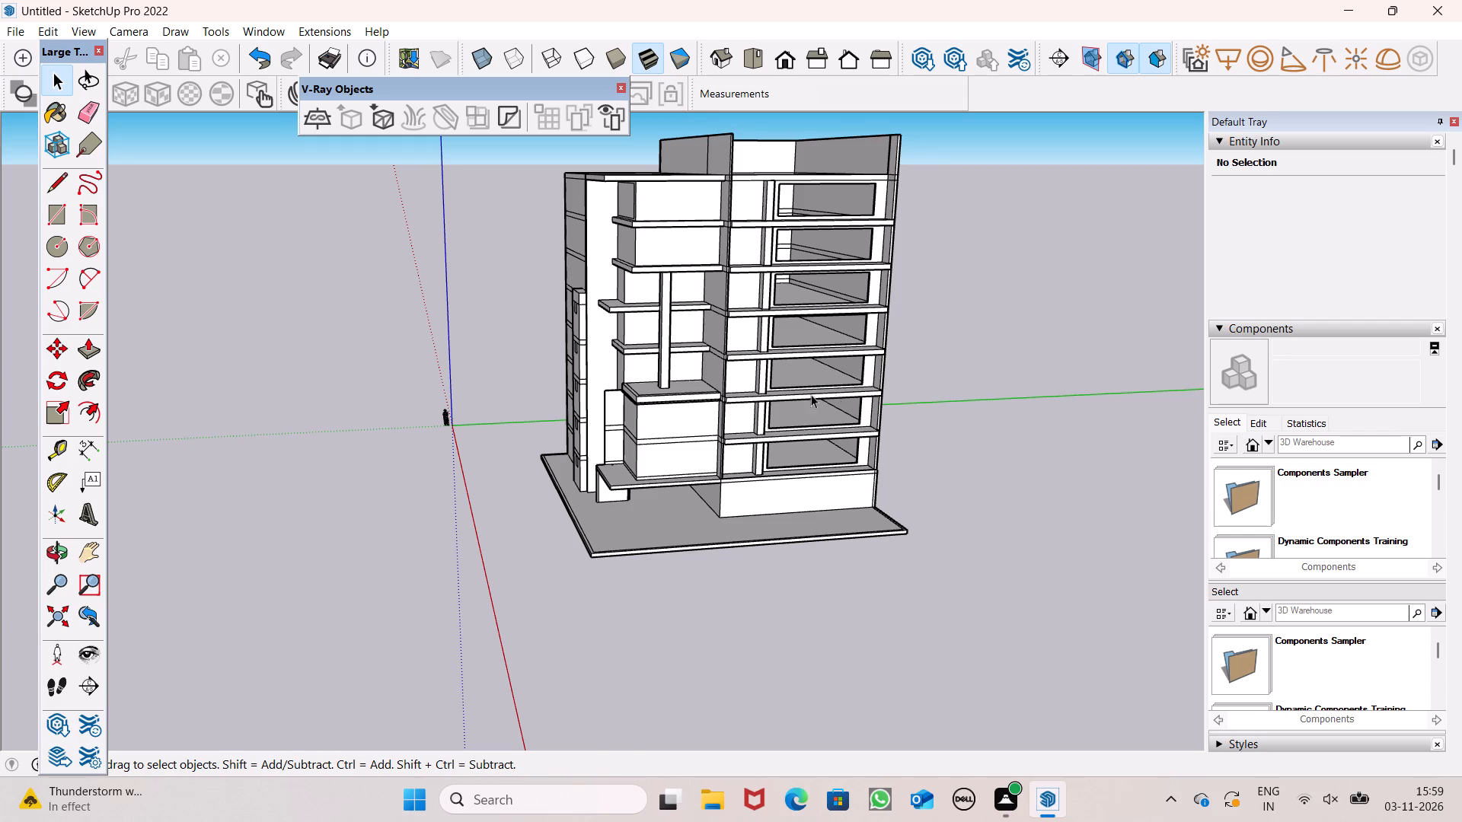
{"action": "middle_click_drag", "start_coordinate": [726, 425], "coordinate": [799, 537]}
{"action": "scroll", "coordinate": [768, 425], "scroll_direction": "up", "scroll_amount": 1}
{"action": "scroll", "coordinate": [657, 252], "scroll_direction": "up", "scroll_amount": 1}
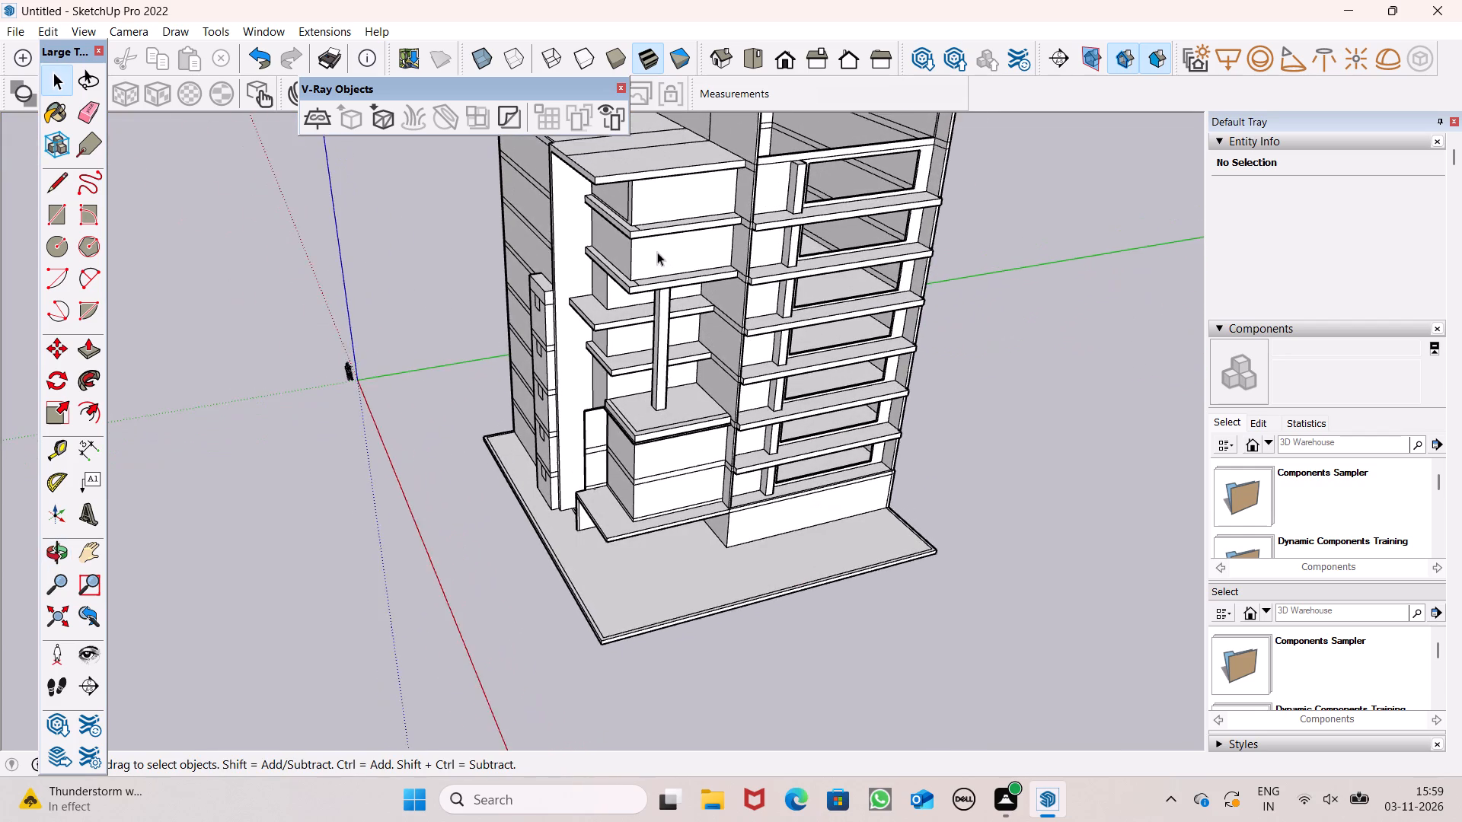
{"action": "scroll", "coordinate": [657, 252], "scroll_direction": "up", "scroll_amount": 1}
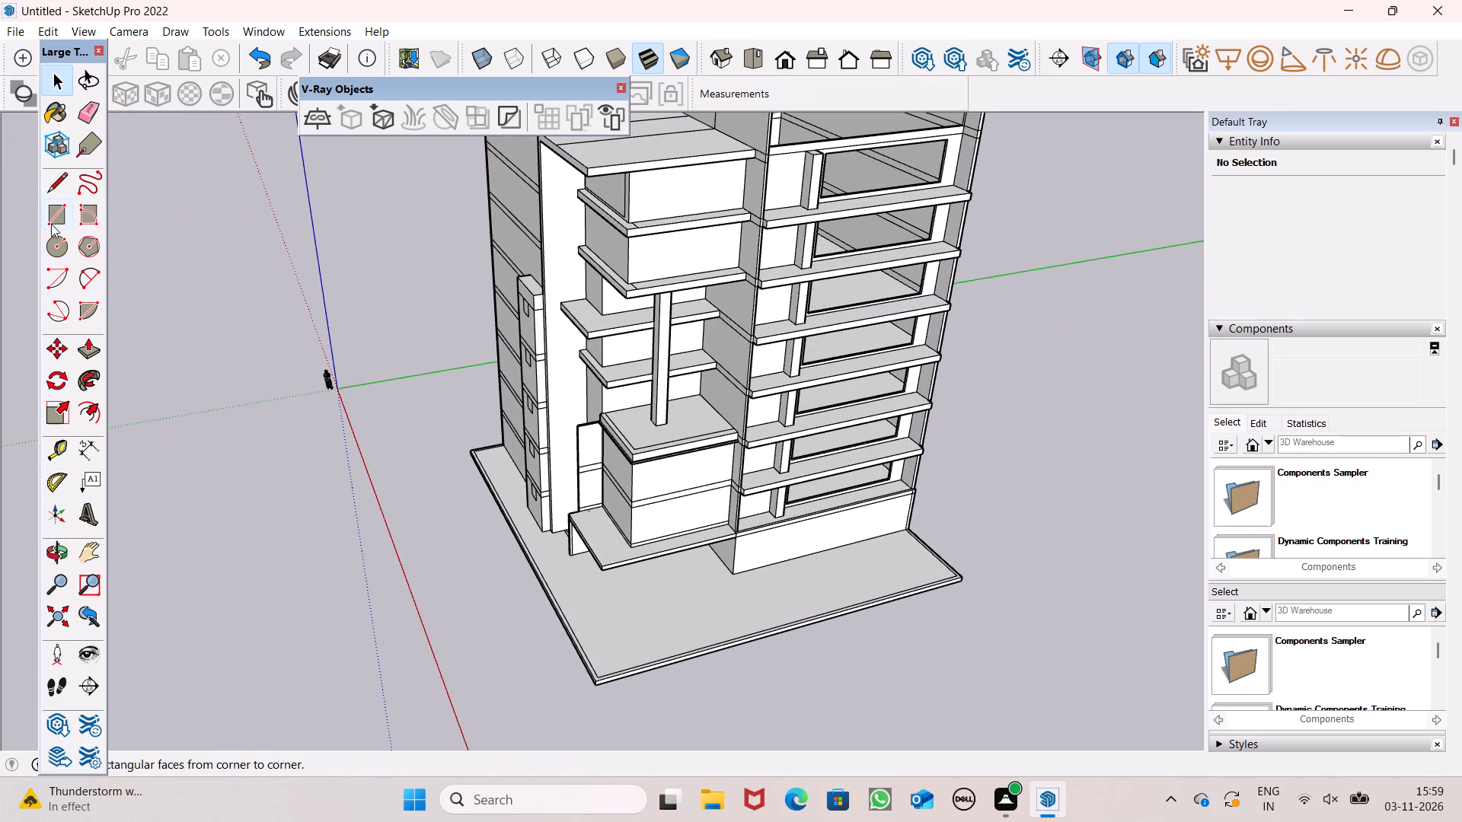
{"action": "left_click", "coordinate": [54, 220]}
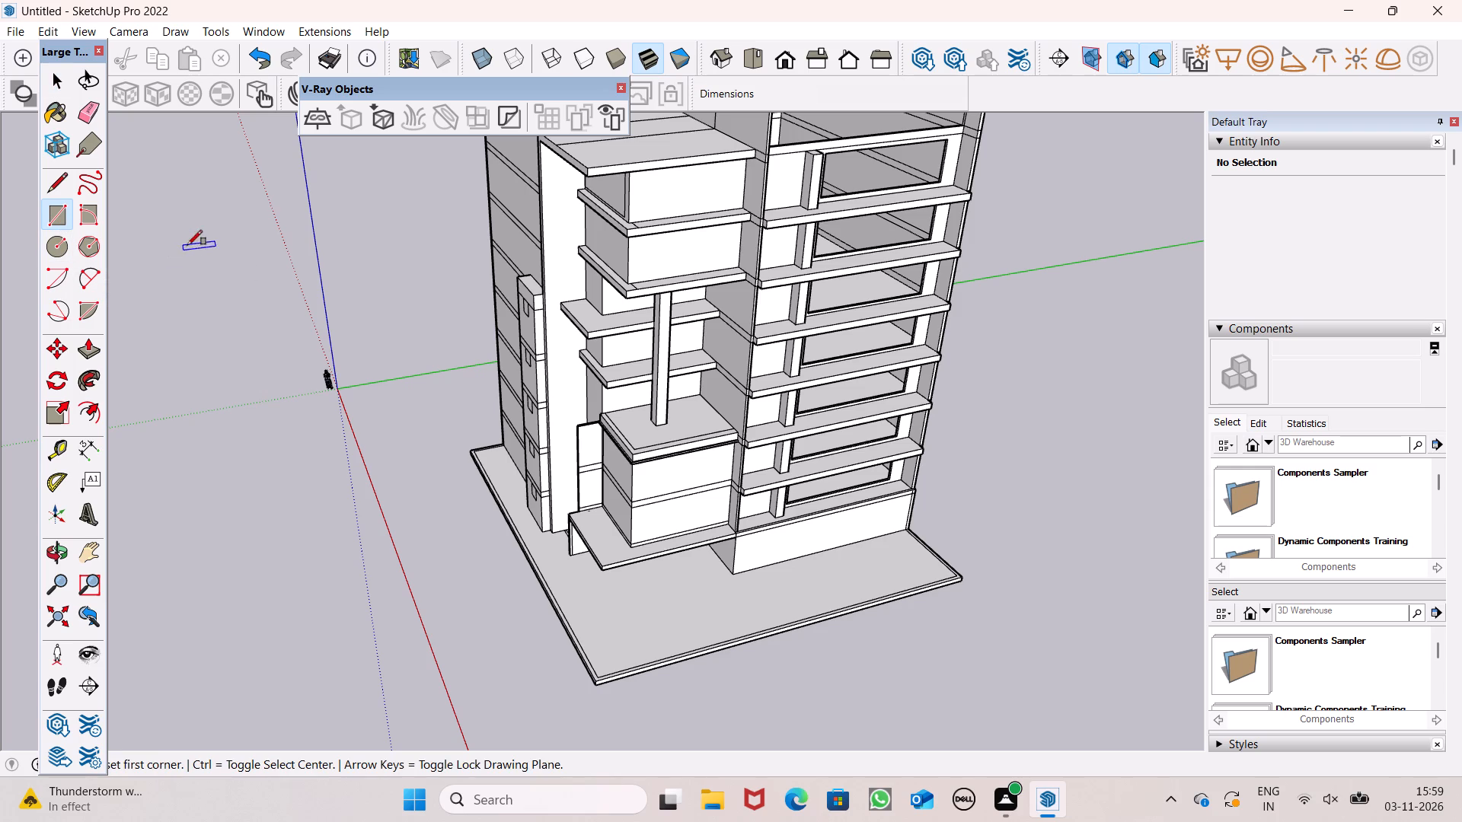
{"action": "scroll", "coordinate": [439, 286], "scroll_direction": "up", "scroll_amount": 1}
{"action": "middle_click_drag", "start_coordinate": [439, 286], "coordinate": [338, 296]}
{"action": "scroll", "coordinate": [571, 223], "scroll_direction": "up", "scroll_amount": 1}
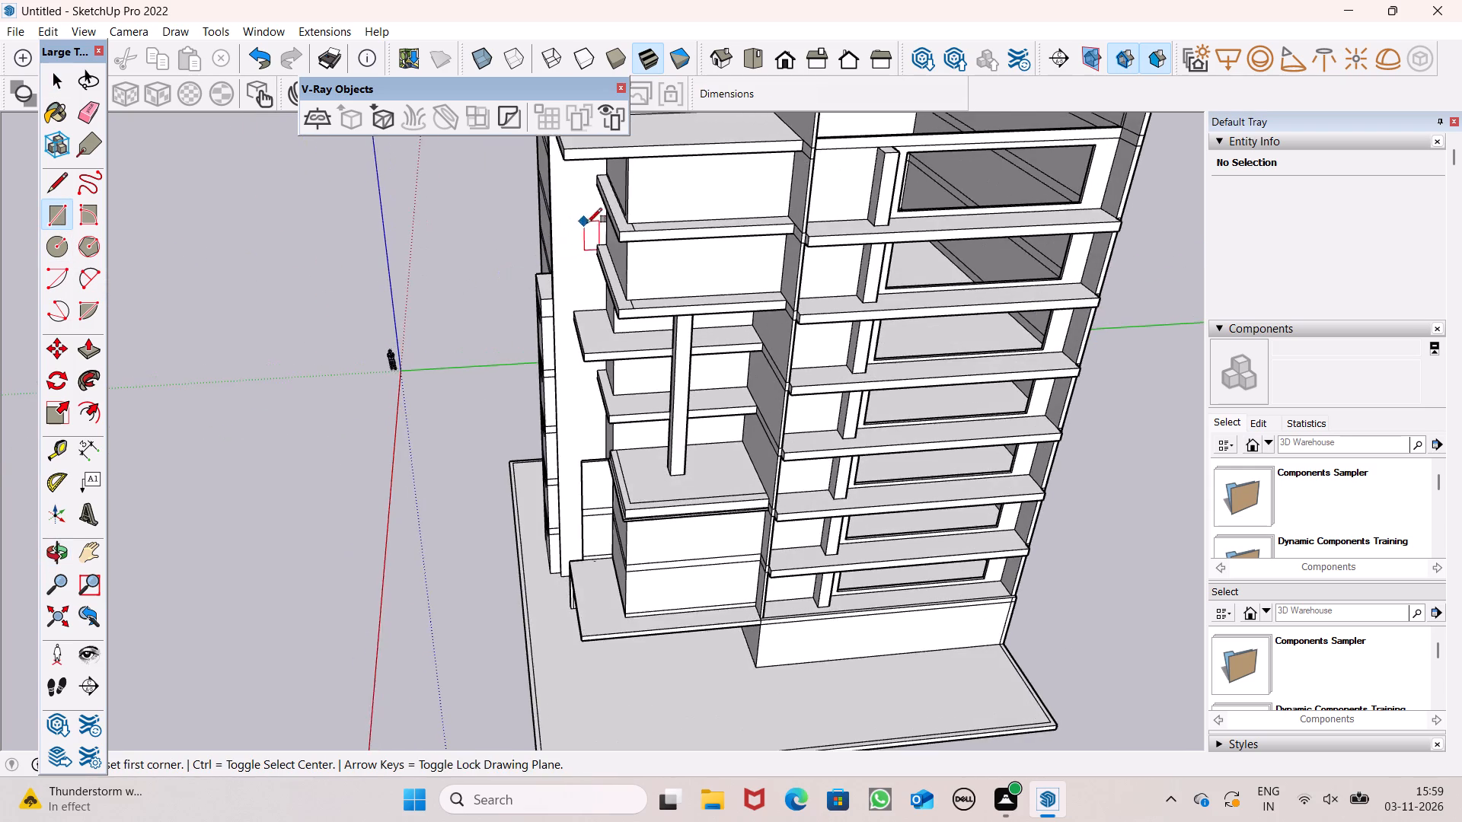
{"action": "scroll", "coordinate": [562, 289], "scroll_direction": "down", "scroll_amount": 3}
{"action": "scroll", "coordinate": [606, 266], "scroll_direction": "up", "scroll_amount": 8}
{"action": "scroll", "coordinate": [611, 285], "scroll_direction": "down", "scroll_amount": 5}
{"action": "middle_click_drag", "start_coordinate": [626, 293], "coordinate": [640, 193]}
{"action": "scroll", "coordinate": [640, 193], "scroll_direction": "up", "scroll_amount": 1}
{"action": "scroll", "coordinate": [622, 323], "scroll_direction": "down", "scroll_amount": 5}
{"action": "scroll", "coordinate": [642, 191], "scroll_direction": "up", "scroll_amount": 17}
{"action": "middle_click_drag", "start_coordinate": [670, 190], "coordinate": [670, 170]}
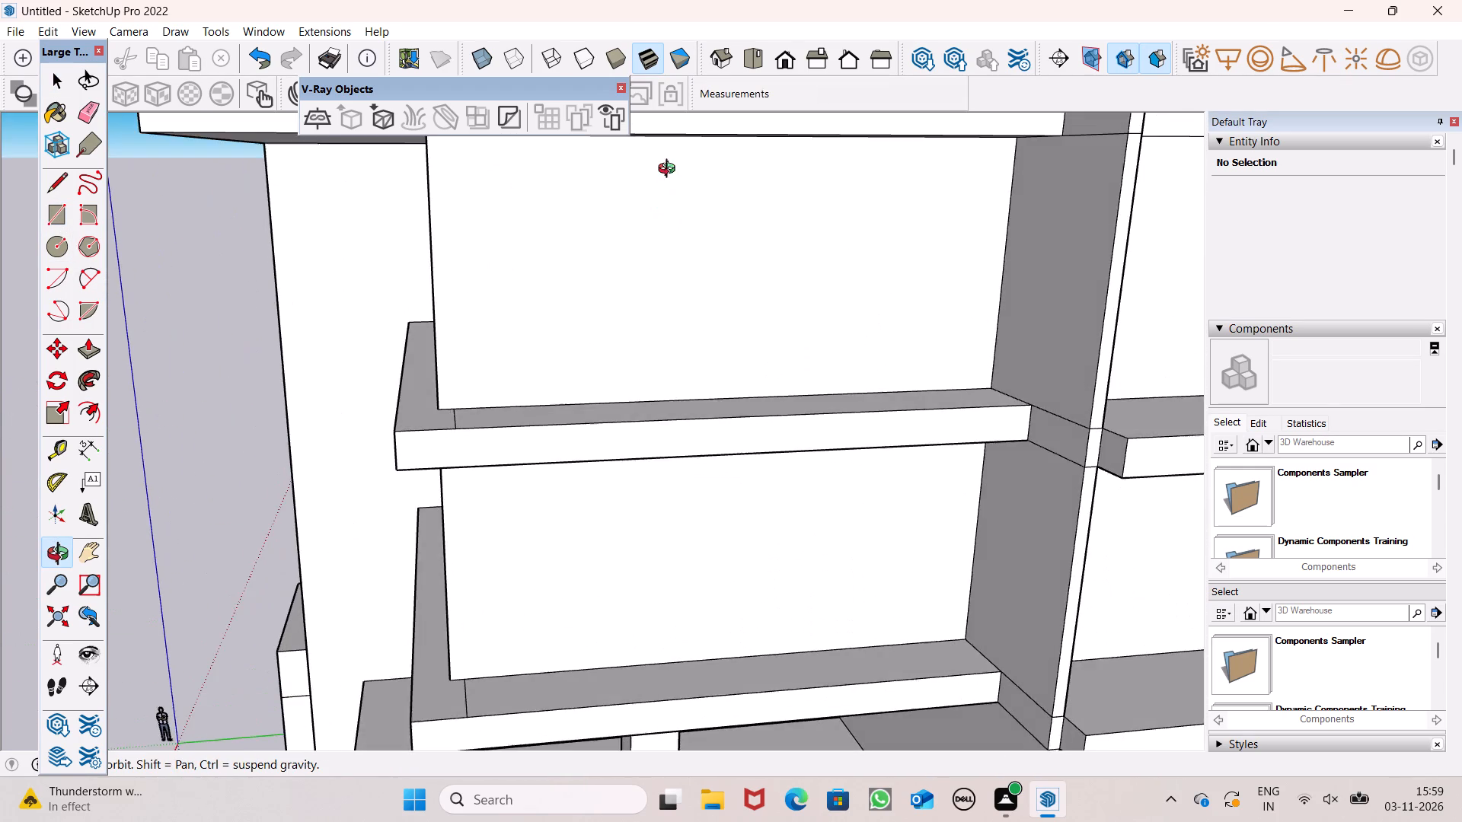
{"action": "middle_click_drag", "start_coordinate": [670, 170], "coordinate": [614, 151]}
{"action": "scroll", "coordinate": [706, 270], "scroll_direction": "down", "scroll_amount": 3}
{"action": "middle_click_drag", "start_coordinate": [725, 270], "coordinate": [803, 269]}
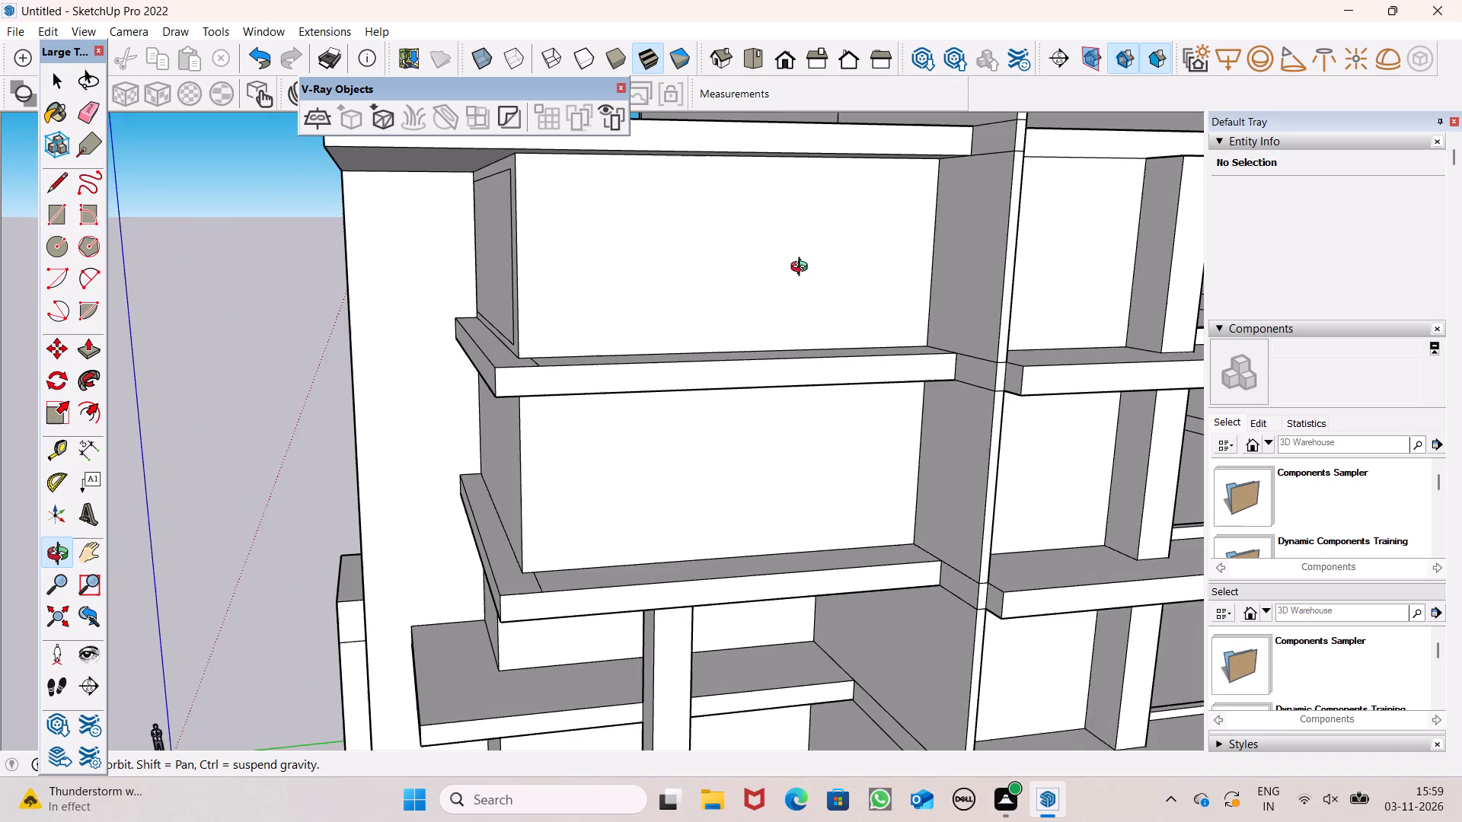
{"action": "middle_click_drag", "start_coordinate": [803, 269], "coordinate": [797, 269]}
{"action": "middle_click_drag", "start_coordinate": [663, 230], "coordinate": [655, 234]}
{"action": "scroll", "coordinate": [656, 237], "scroll_direction": "up", "scroll_amount": 1}
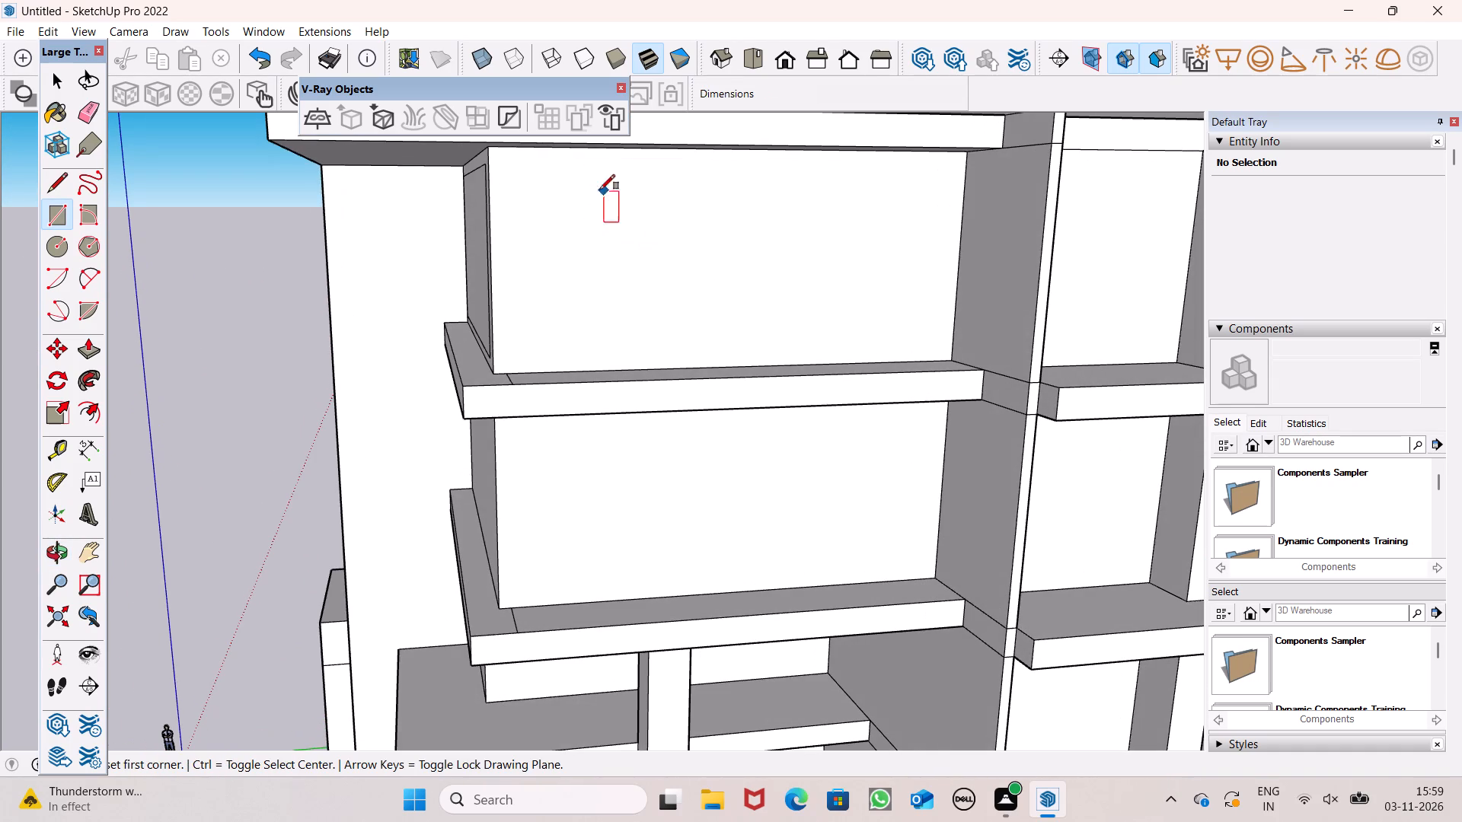
{"action": "left_click", "coordinate": [562, 172]}
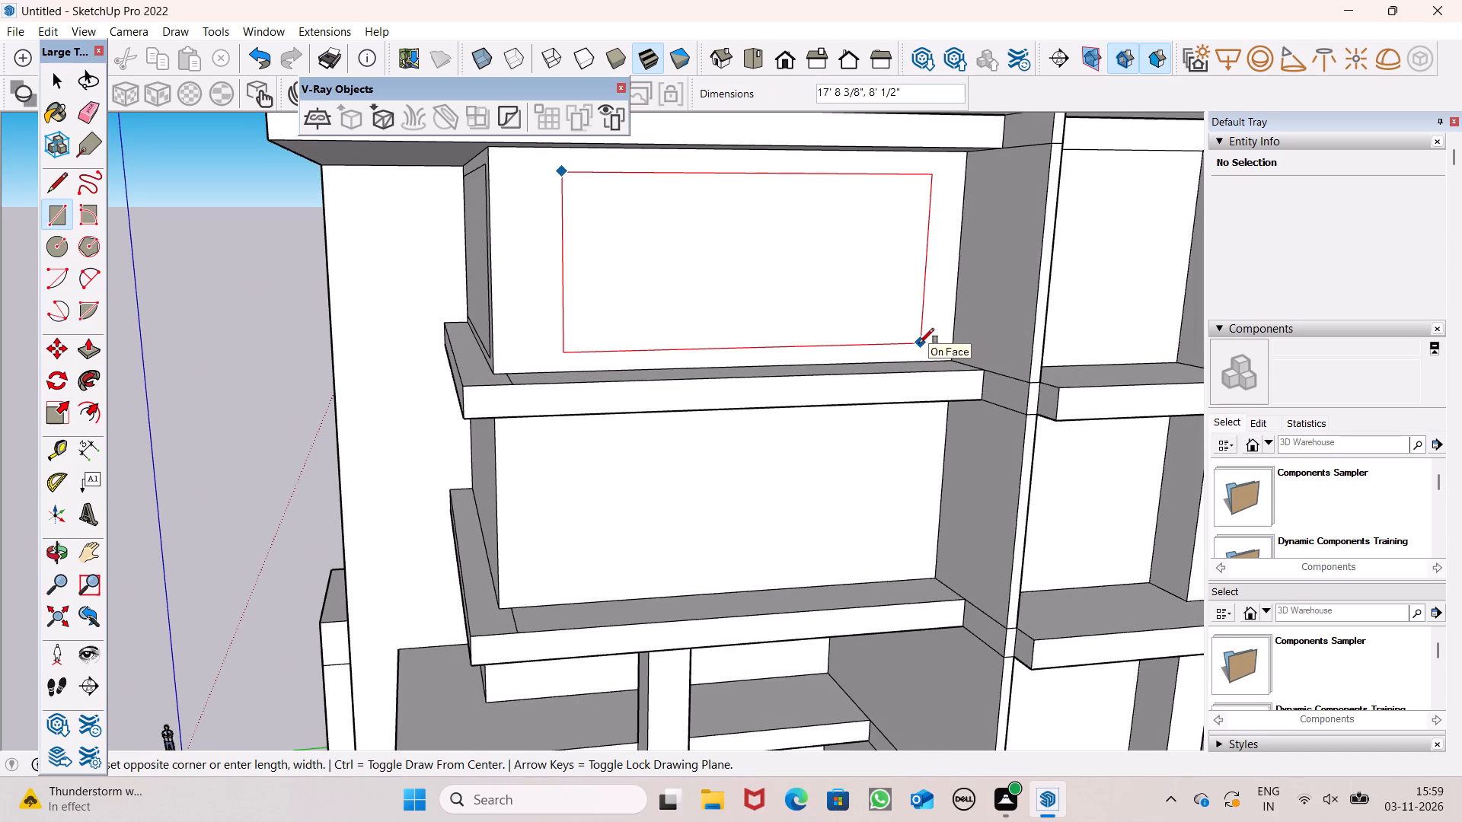
{"action": "left_click", "coordinate": [919, 343]}
Copy the top storey's front window rectangle about 11'8" straight down onto the wall of the storey below.
{"action": "scroll", "coordinate": [745, 263], "scroll_direction": "down", "scroll_amount": 4}
{"action": "key", "text": "space"}
{"action": "double_click", "coordinate": [736, 274]}
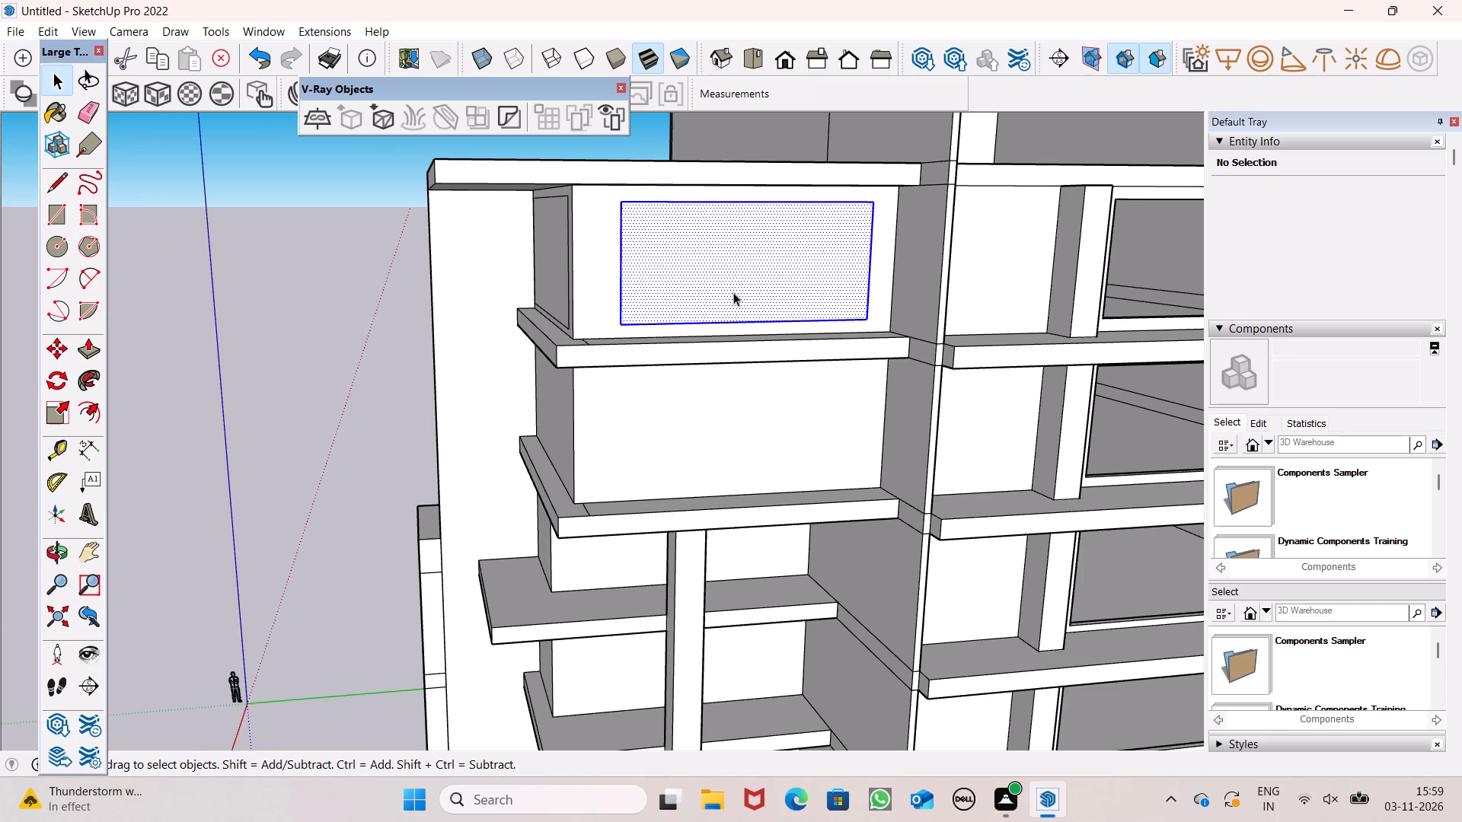
{"action": "key", "text": "m"}
{"action": "key", "text": "Return"}
{"action": "middle_click_drag", "start_coordinate": [817, 471], "coordinate": [796, 467]}
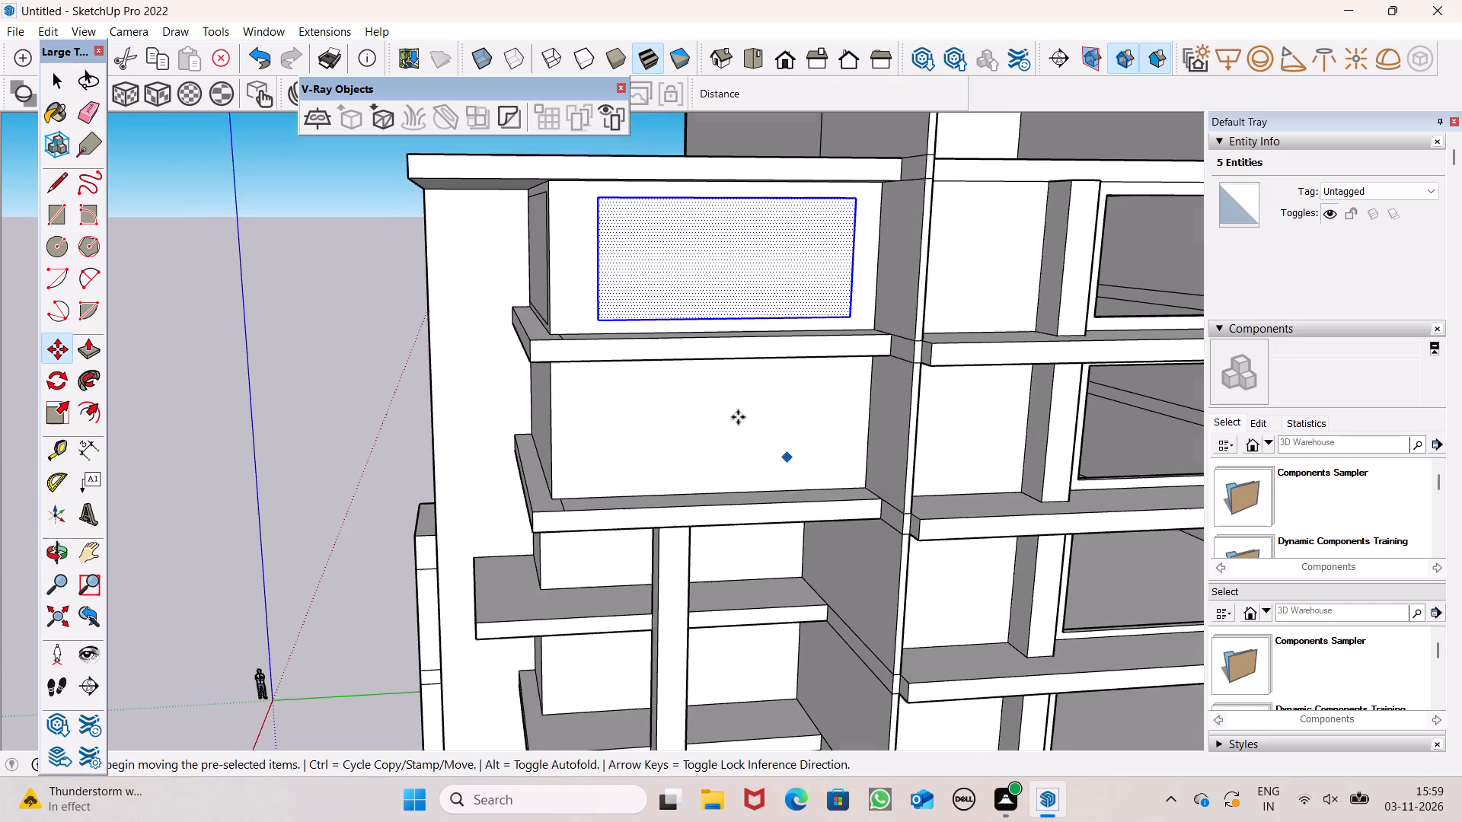
{"action": "left_click_drag", "start_coordinate": [685, 304], "coordinate": [678, 472]}
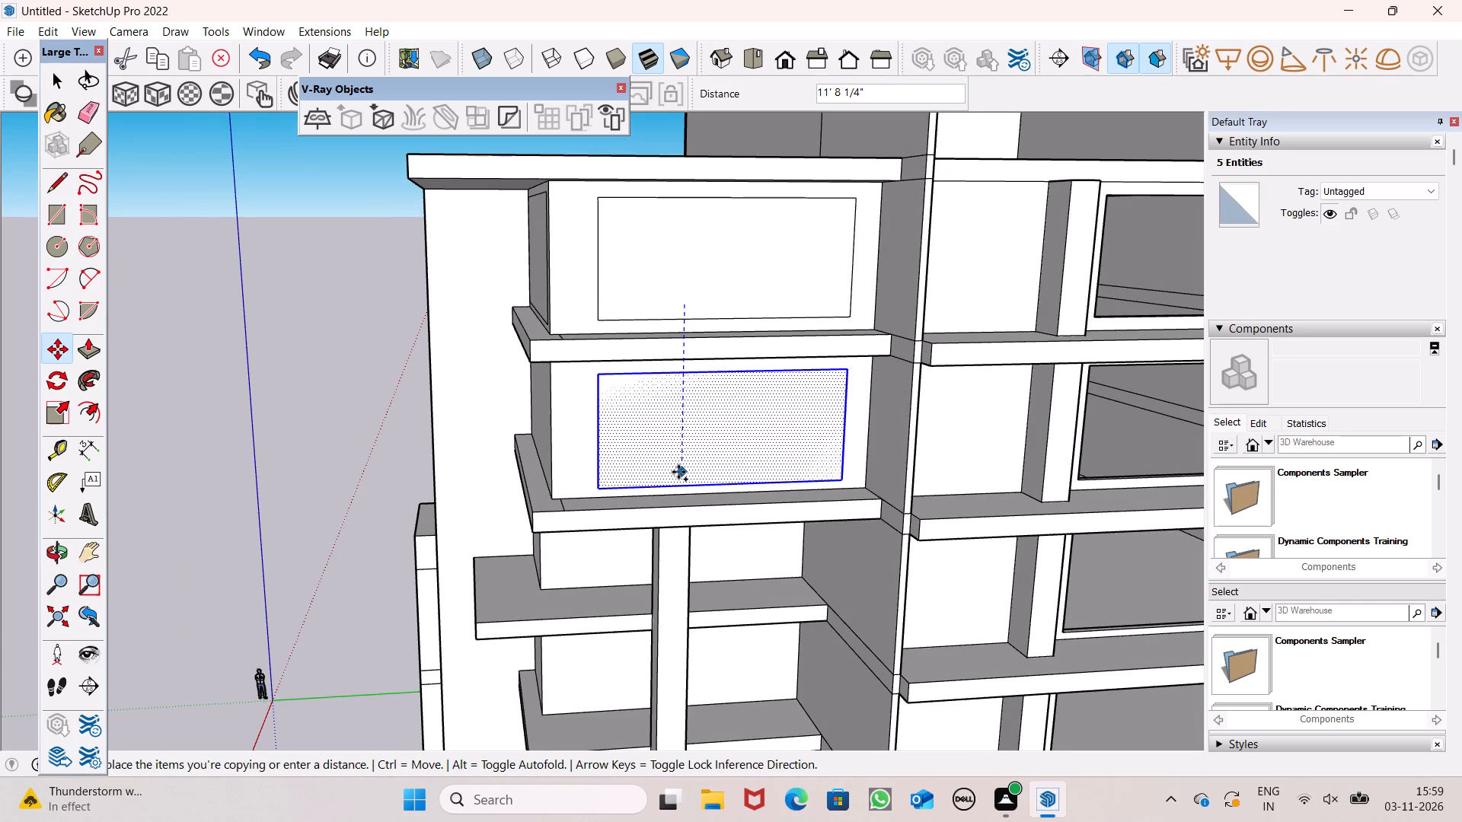
{"action": "left_click_drag", "start_coordinate": [678, 472], "coordinate": [679, 472]}
{"action": "scroll", "coordinate": [735, 374], "scroll_direction": "down", "scroll_amount": 5}
{"action": "key", "text": "space"}
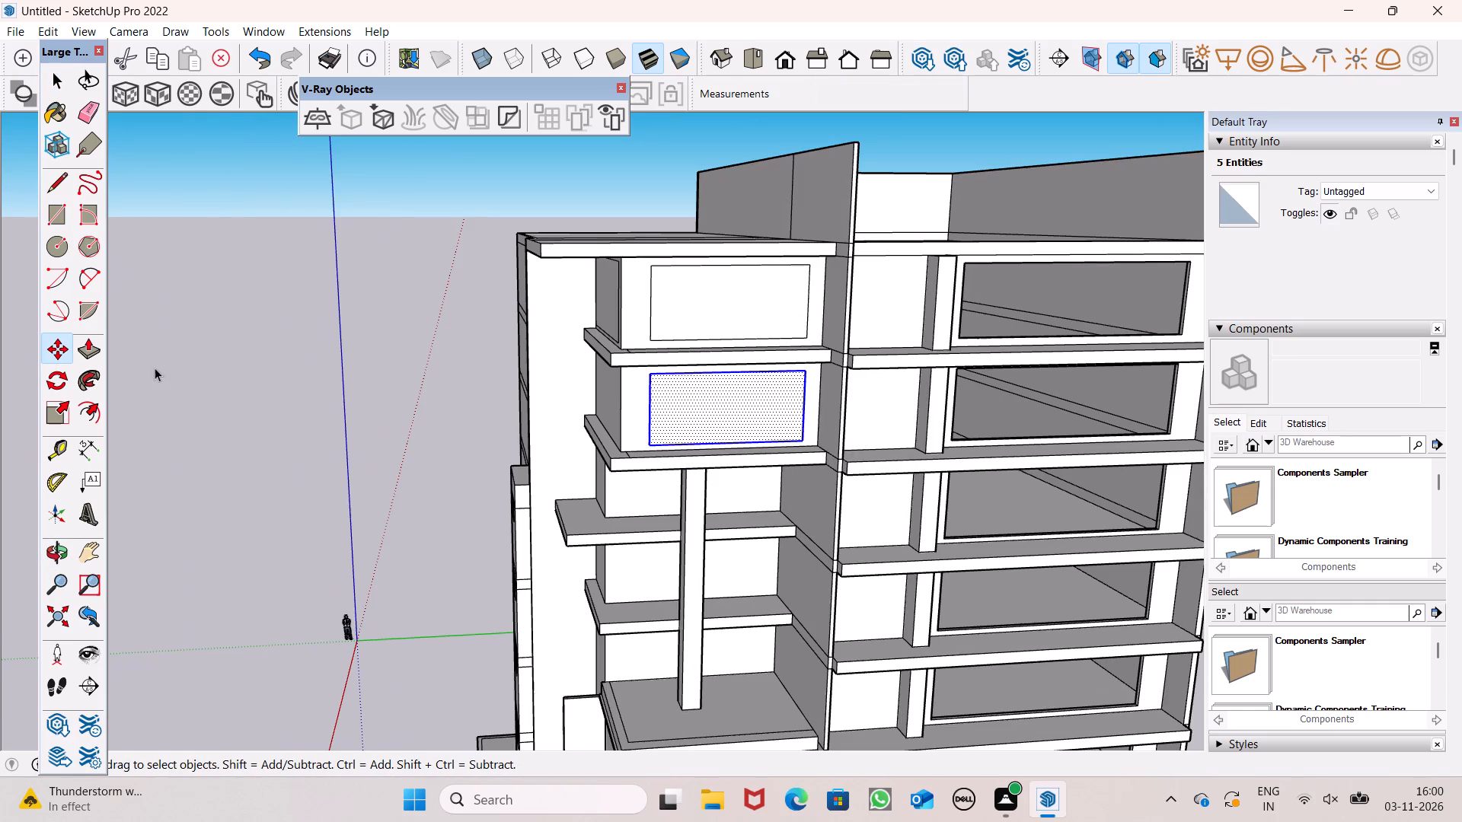
{"action": "left_click", "coordinate": [228, 358]}
Copy the window rectangle on the top storey's adjoining side wall down onto the side wall of the storey below.
{"action": "middle_click_drag", "start_coordinate": [388, 426], "coordinate": [848, 377]}
{"action": "scroll", "coordinate": [812, 263], "scroll_direction": "up", "scroll_amount": 2}
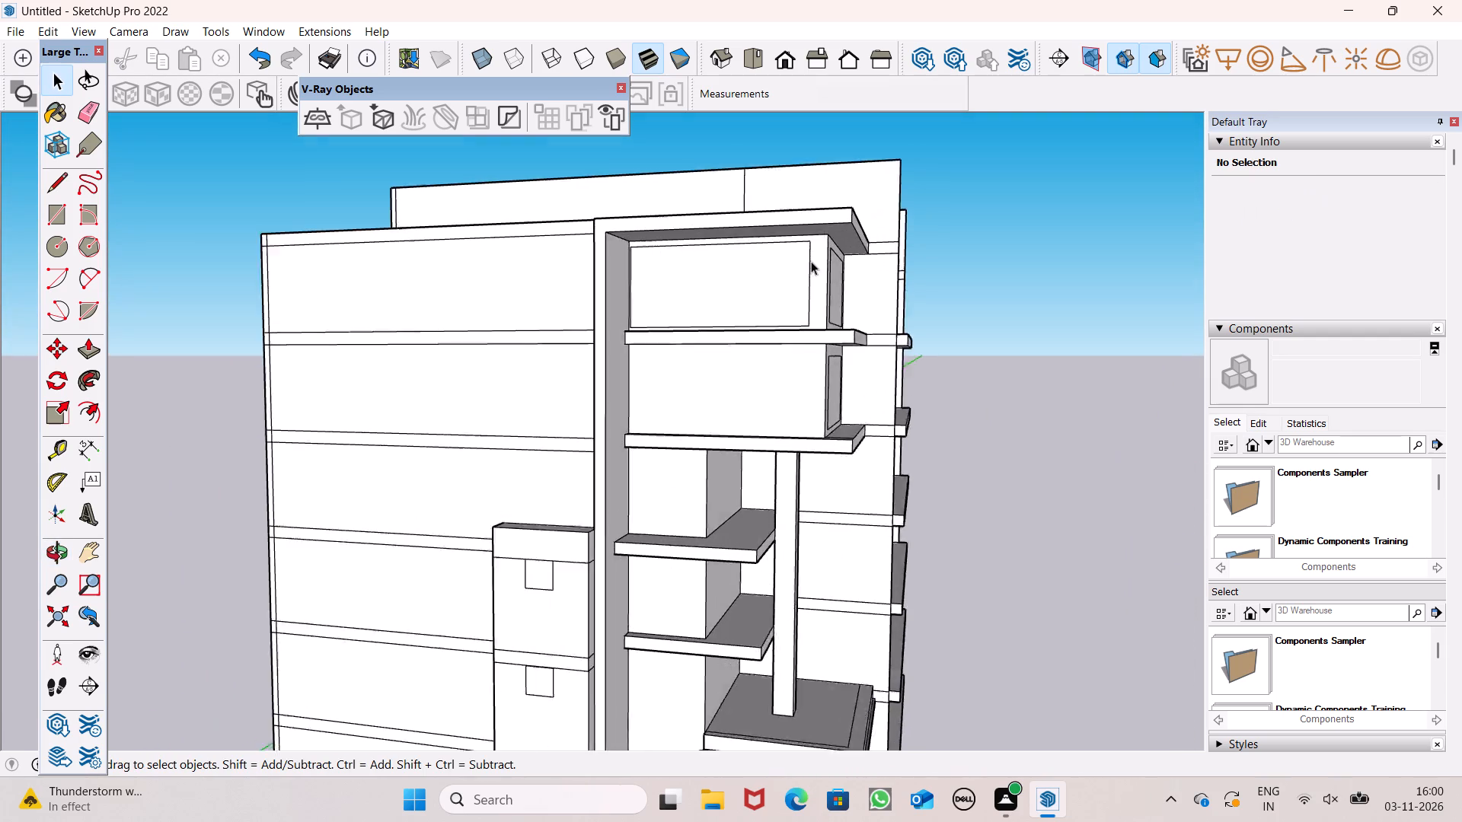
{"action": "scroll", "coordinate": [811, 261], "scroll_direction": "up", "scroll_amount": 3}
{"action": "double_click", "coordinate": [682, 307]}
{"action": "middle_click_drag", "start_coordinate": [800, 447], "coordinate": [872, 504]}
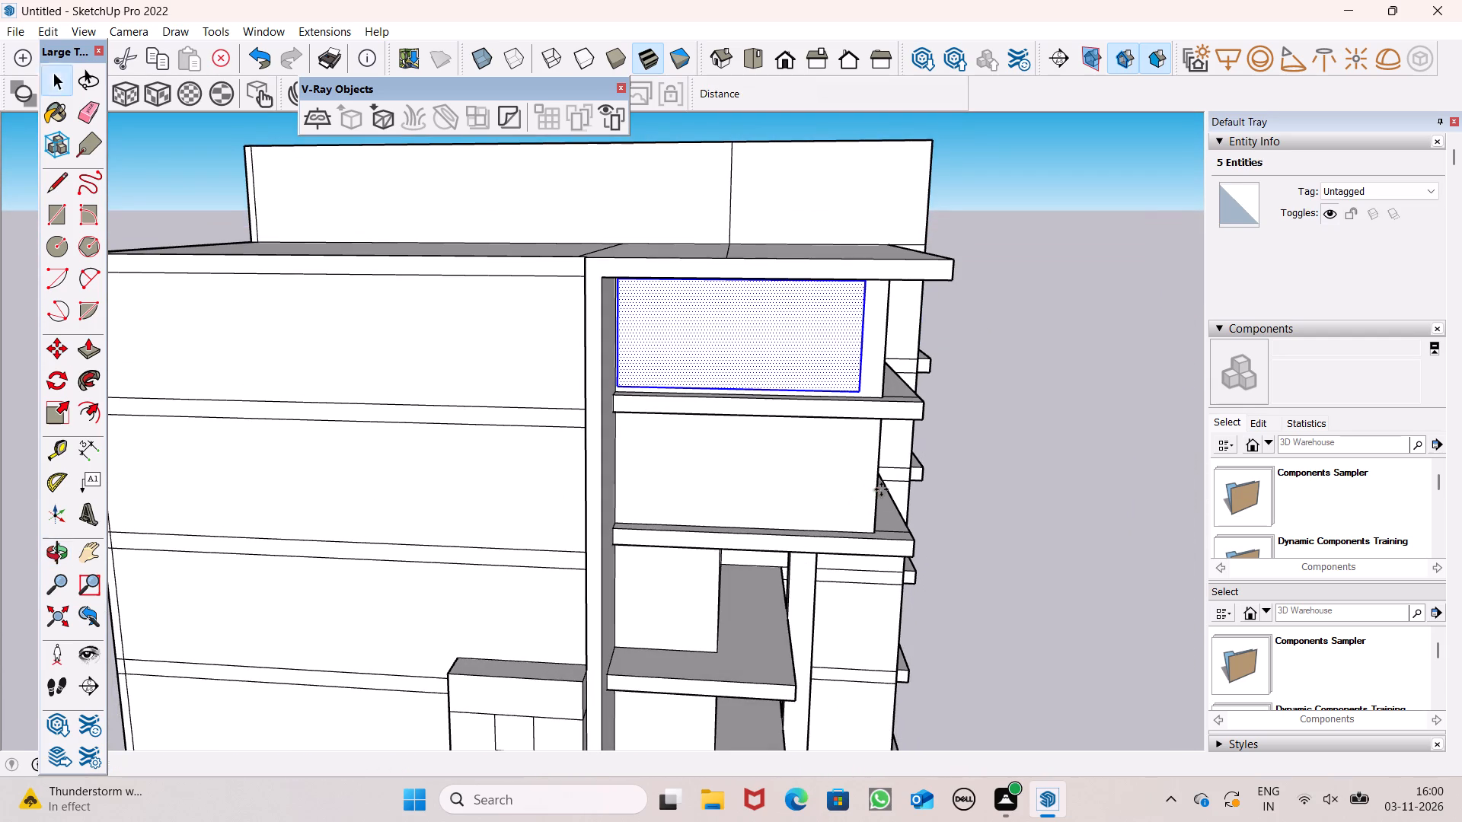
{"action": "key", "text": "m"}
{"action": "key", "text": "Return"}
{"action": "scroll", "coordinate": [919, 431], "scroll_direction": "up", "scroll_amount": 6}
{"action": "left_click_drag", "start_coordinate": [704, 325], "coordinate": [718, 328]}
{"action": "scroll", "coordinate": [708, 272], "scroll_direction": "down", "scroll_amount": 3}
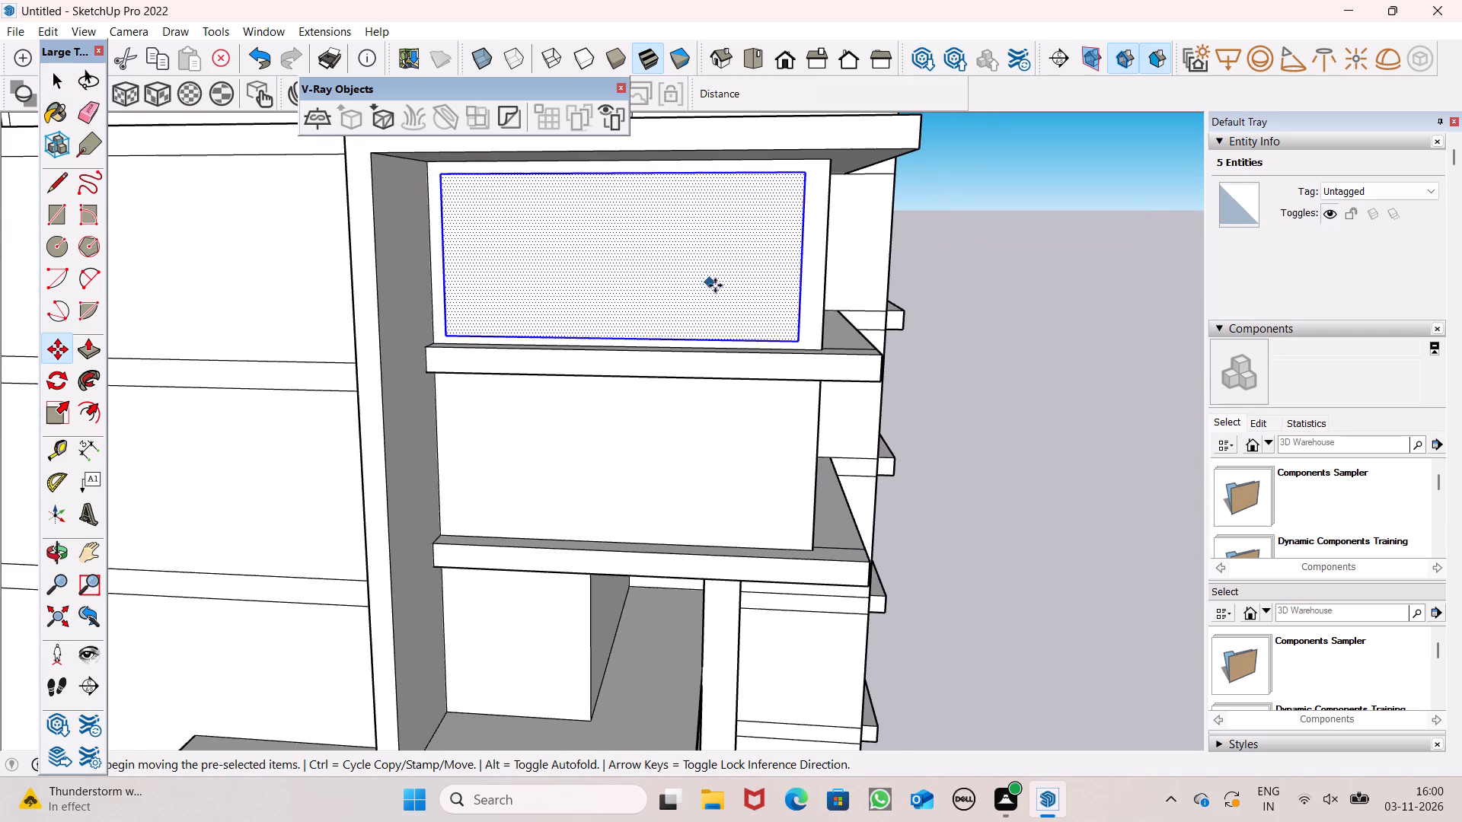
{"action": "left_click_drag", "start_coordinate": [732, 296], "coordinate": [666, 485]}
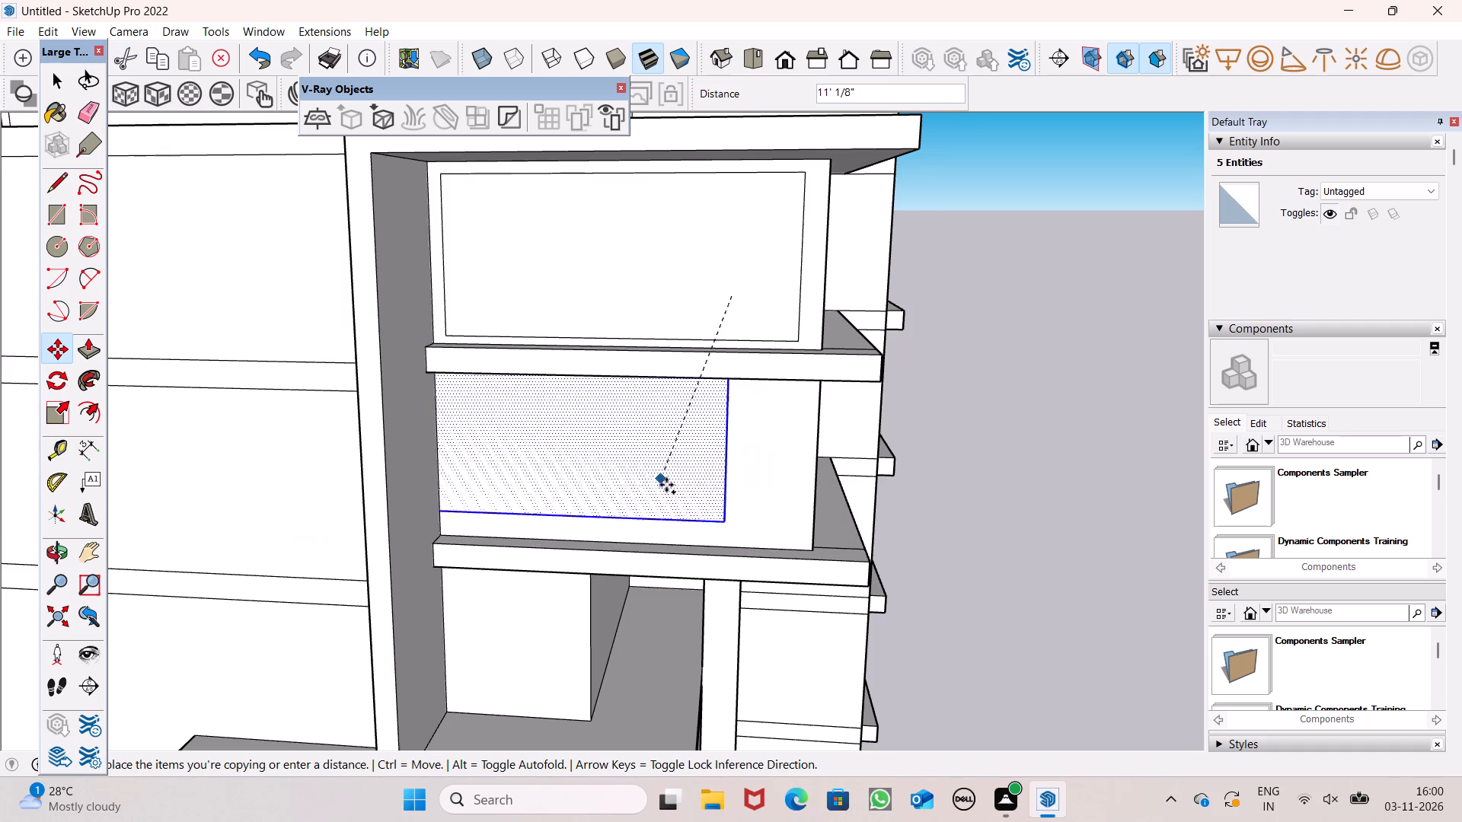
{"action": "left_click_drag", "start_coordinate": [666, 485], "coordinate": [732, 496]}
{"action": "scroll", "coordinate": [673, 296], "scroll_direction": "down", "scroll_amount": 2}
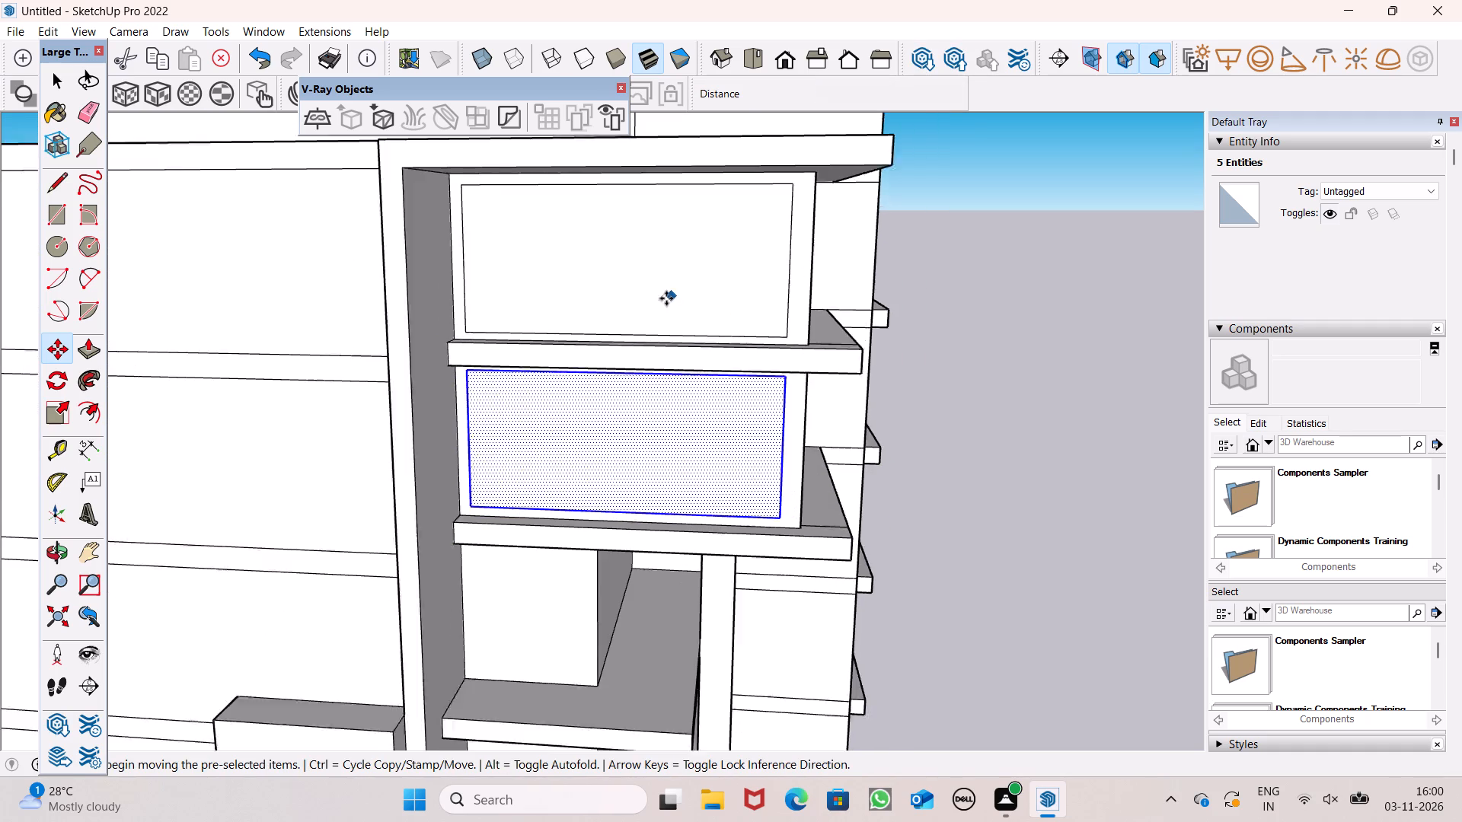
{"action": "scroll", "coordinate": [666, 298], "scroll_direction": "down", "scroll_amount": 4}
{"action": "key", "text": "space"}
{"action": "left_click_drag", "start_coordinate": [972, 481], "coordinate": [972, 470]}
Draw a window rectangle on the narrow recessed side wall of the third storey from the top, inset from its edges.
{"action": "scroll", "coordinate": [734, 238], "scroll_direction": "down", "scroll_amount": 4}
{"action": "middle_click_drag", "start_coordinate": [779, 377], "coordinate": [710, 295]}
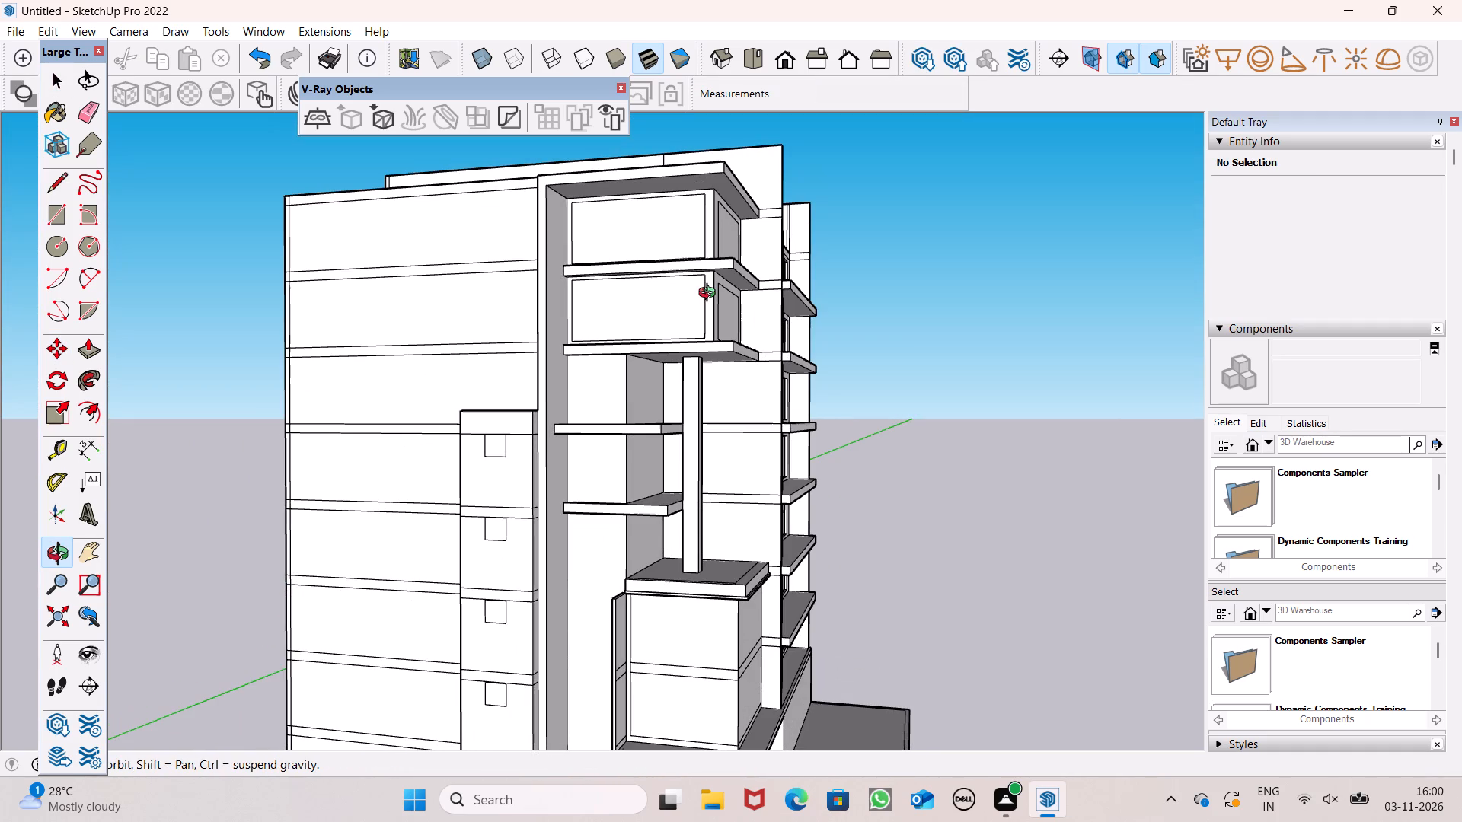
{"action": "middle_click_drag", "start_coordinate": [710, 295], "coordinate": [734, 279]}
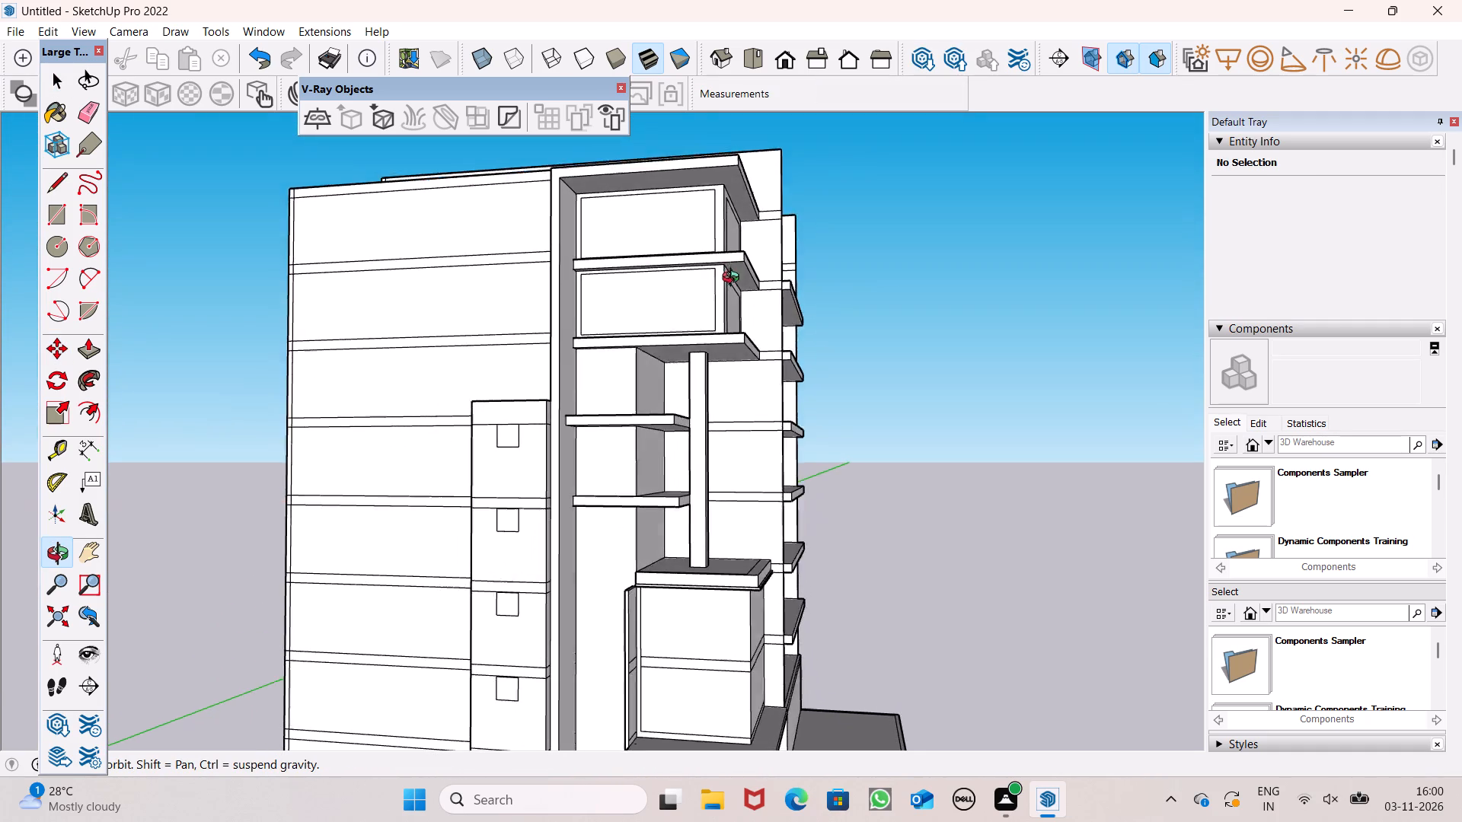
{"action": "middle_click_drag", "start_coordinate": [734, 279], "coordinate": [747, 309]}
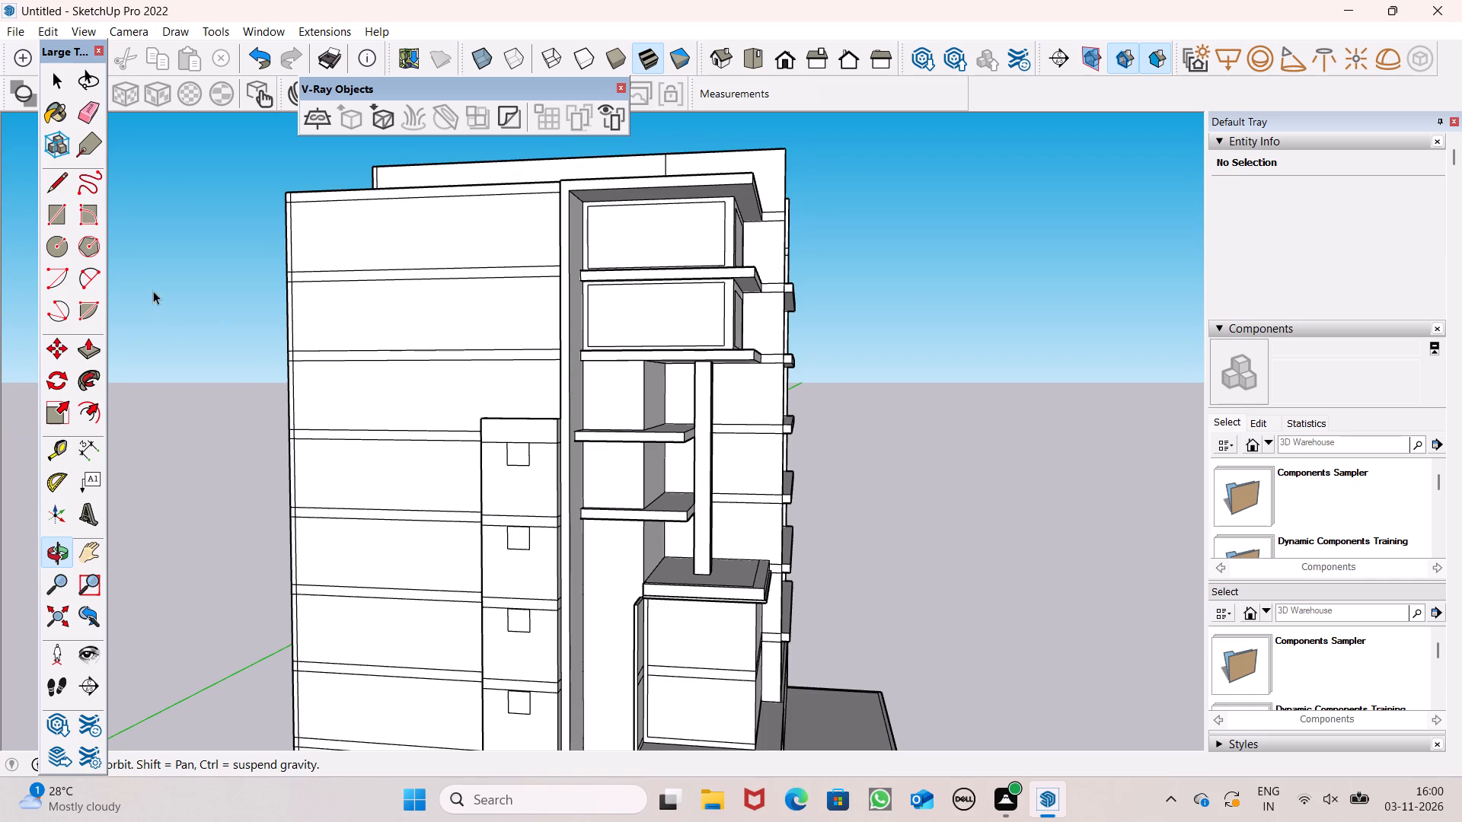
{"action": "left_click", "coordinate": [56, 214]}
{"action": "scroll", "coordinate": [588, 422], "scroll_direction": "up", "scroll_amount": 8}
{"action": "left_click", "coordinate": [583, 345]}
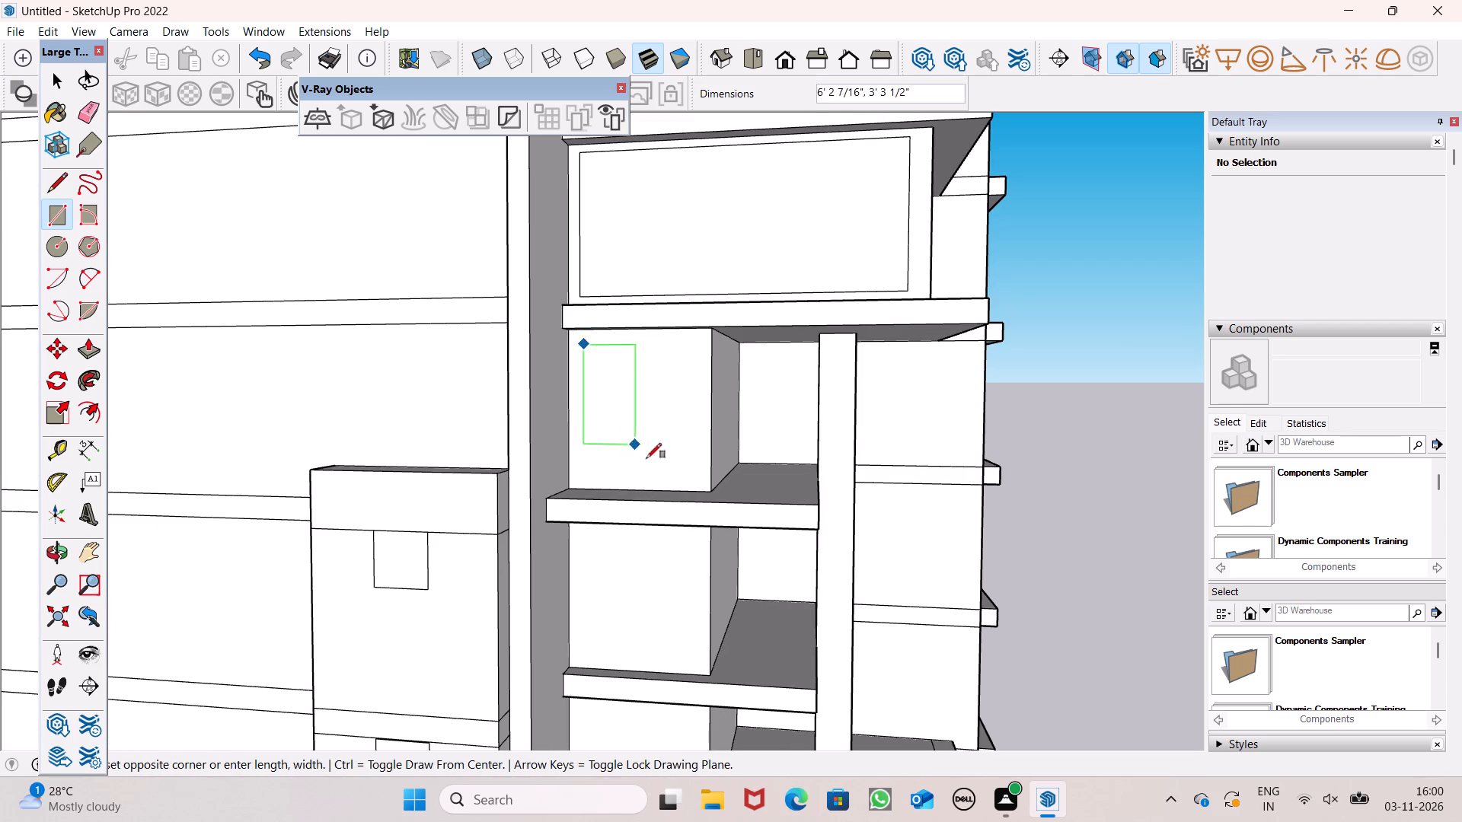
{"action": "left_click", "coordinate": [692, 484]}
Draw a window rectangle about 6'10" wide on the narrow recessed side wall of the fourth storey from the top.
{"action": "scroll", "coordinate": [658, 400], "scroll_direction": "down", "scroll_amount": 6}
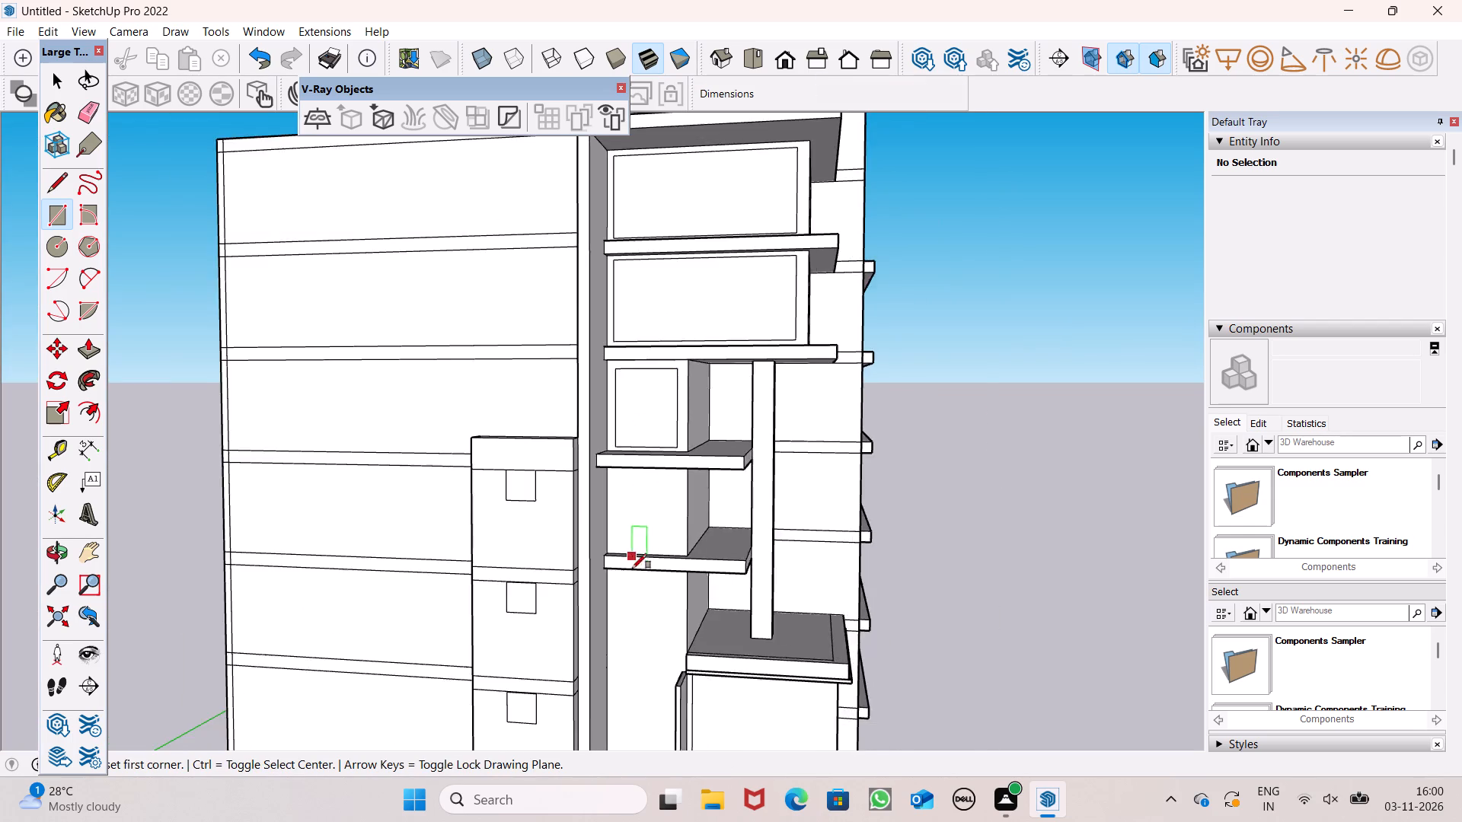
{"action": "scroll", "coordinate": [632, 571], "scroll_direction": "up", "scroll_amount": 7}
{"action": "left_click", "coordinate": [599, 391]}
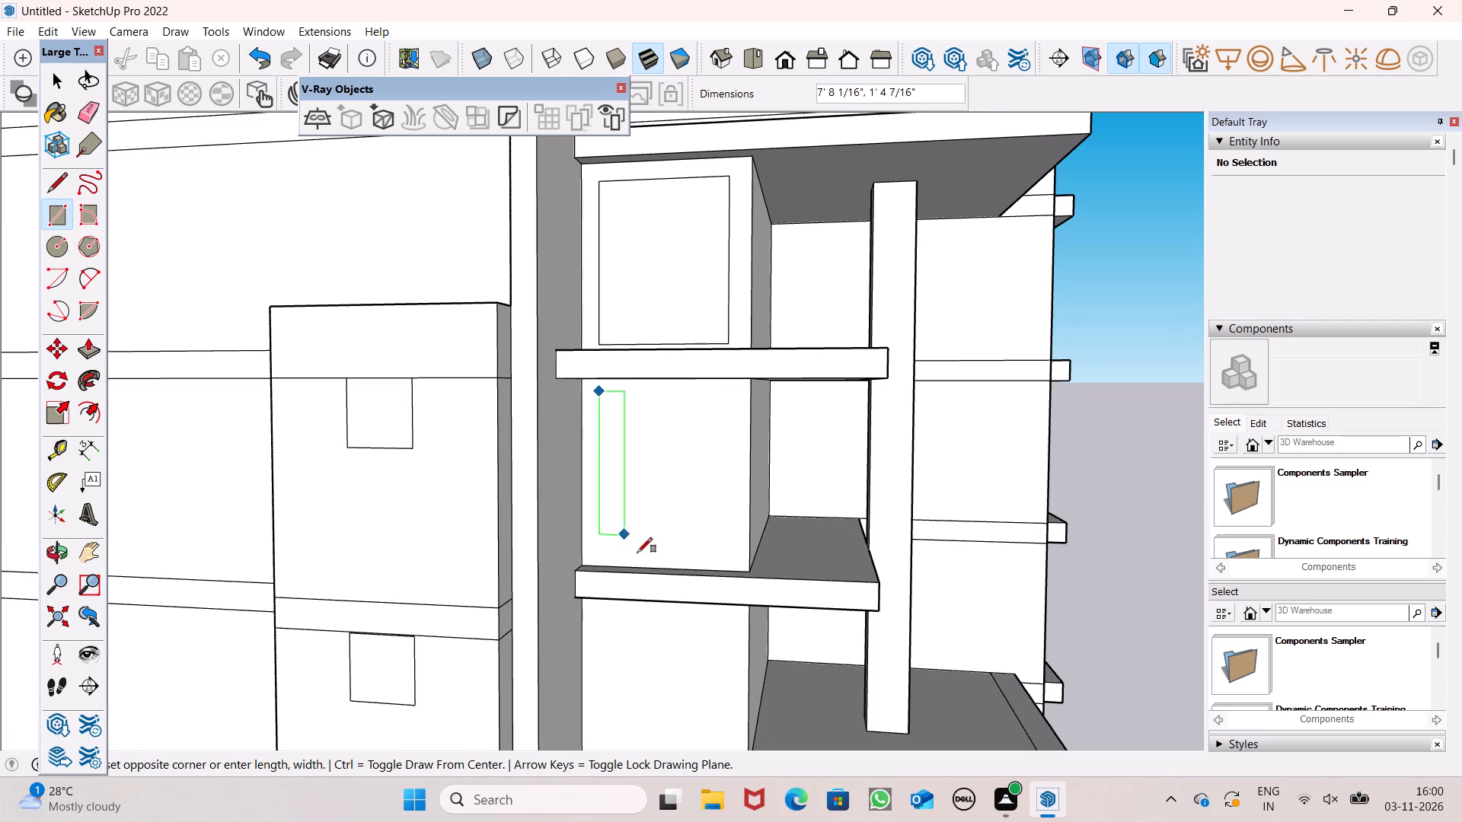
{"action": "left_click_drag", "start_coordinate": [727, 562], "coordinate": [727, 561]}
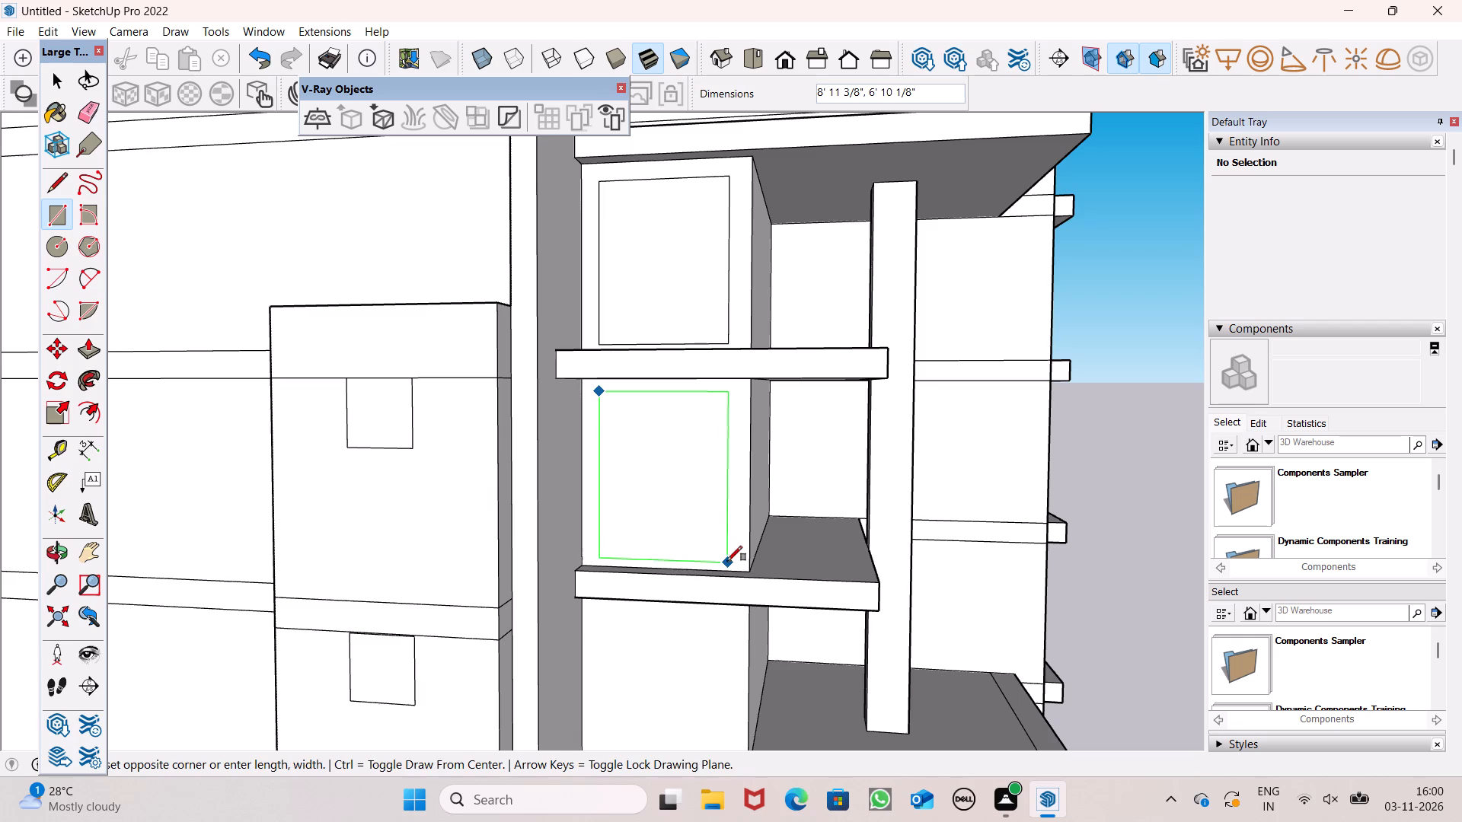
{"action": "left_click_drag", "start_coordinate": [727, 561], "coordinate": [727, 543]}
Draw a window rectangle about 18'2" by 7'10" on the front wall behind the column, third storey from the top.
{"action": "scroll", "coordinate": [686, 406], "scroll_direction": "down", "scroll_amount": 9}
{"action": "middle_click_drag", "start_coordinate": [812, 613], "coordinate": [557, 617]}
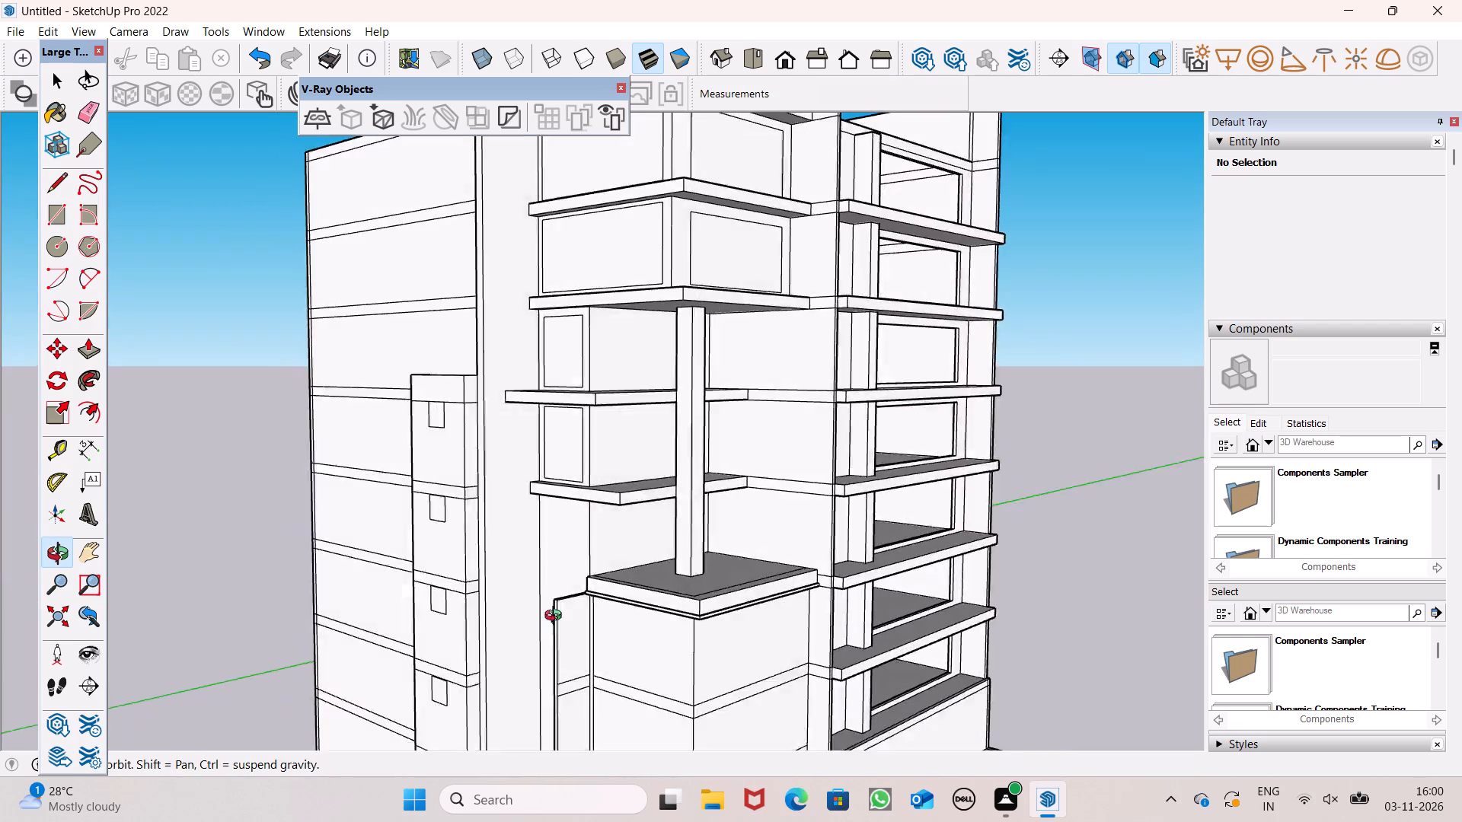
{"action": "middle_click_drag", "start_coordinate": [557, 617], "coordinate": [540, 621]}
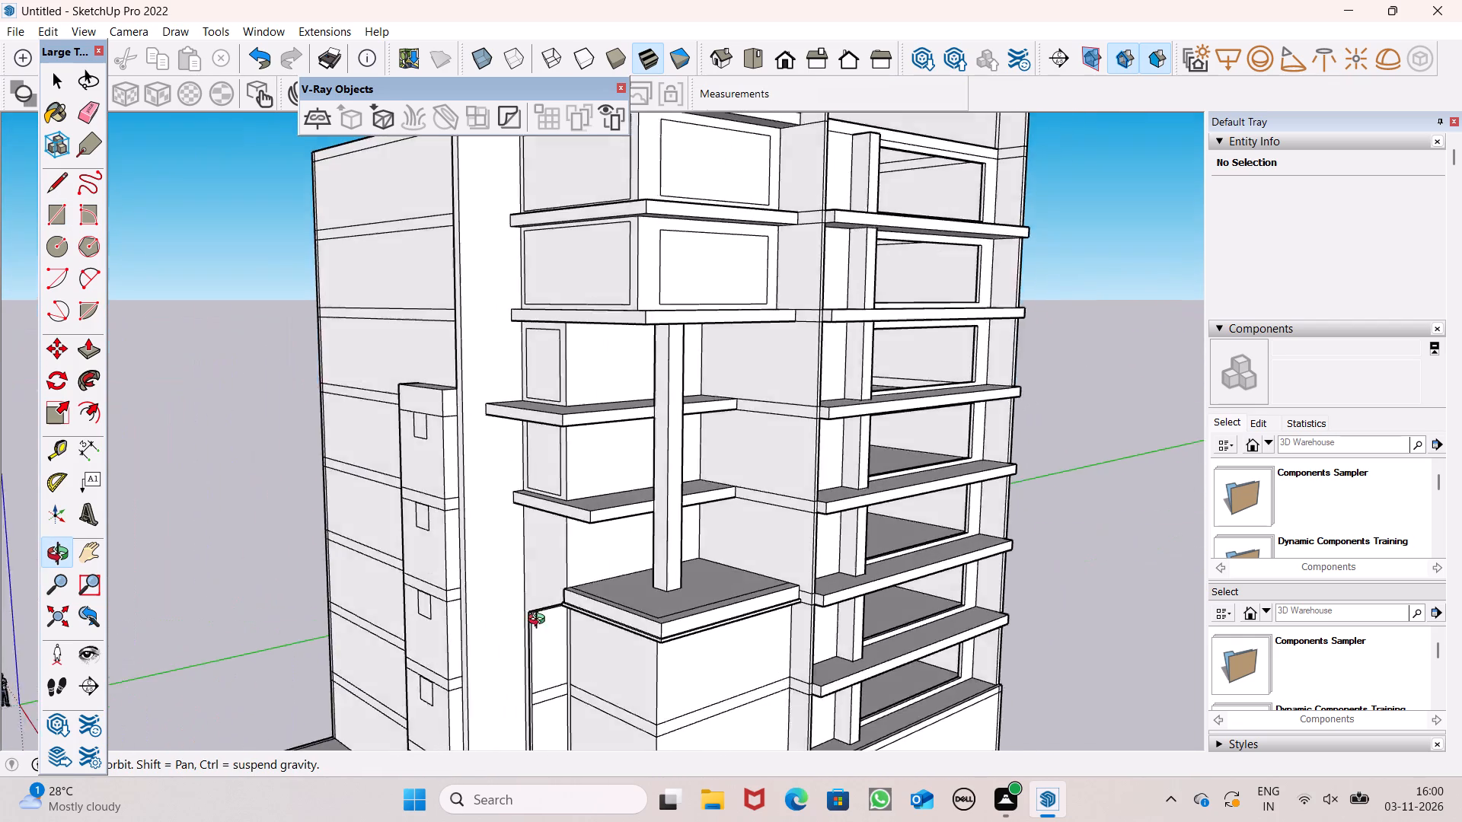
{"action": "middle_click_drag", "start_coordinate": [540, 621], "coordinate": [544, 602]}
{"action": "scroll", "coordinate": [575, 412], "scroll_direction": "up", "scroll_amount": 8}
{"action": "middle_click_drag", "start_coordinate": [655, 403], "coordinate": [492, 436]}
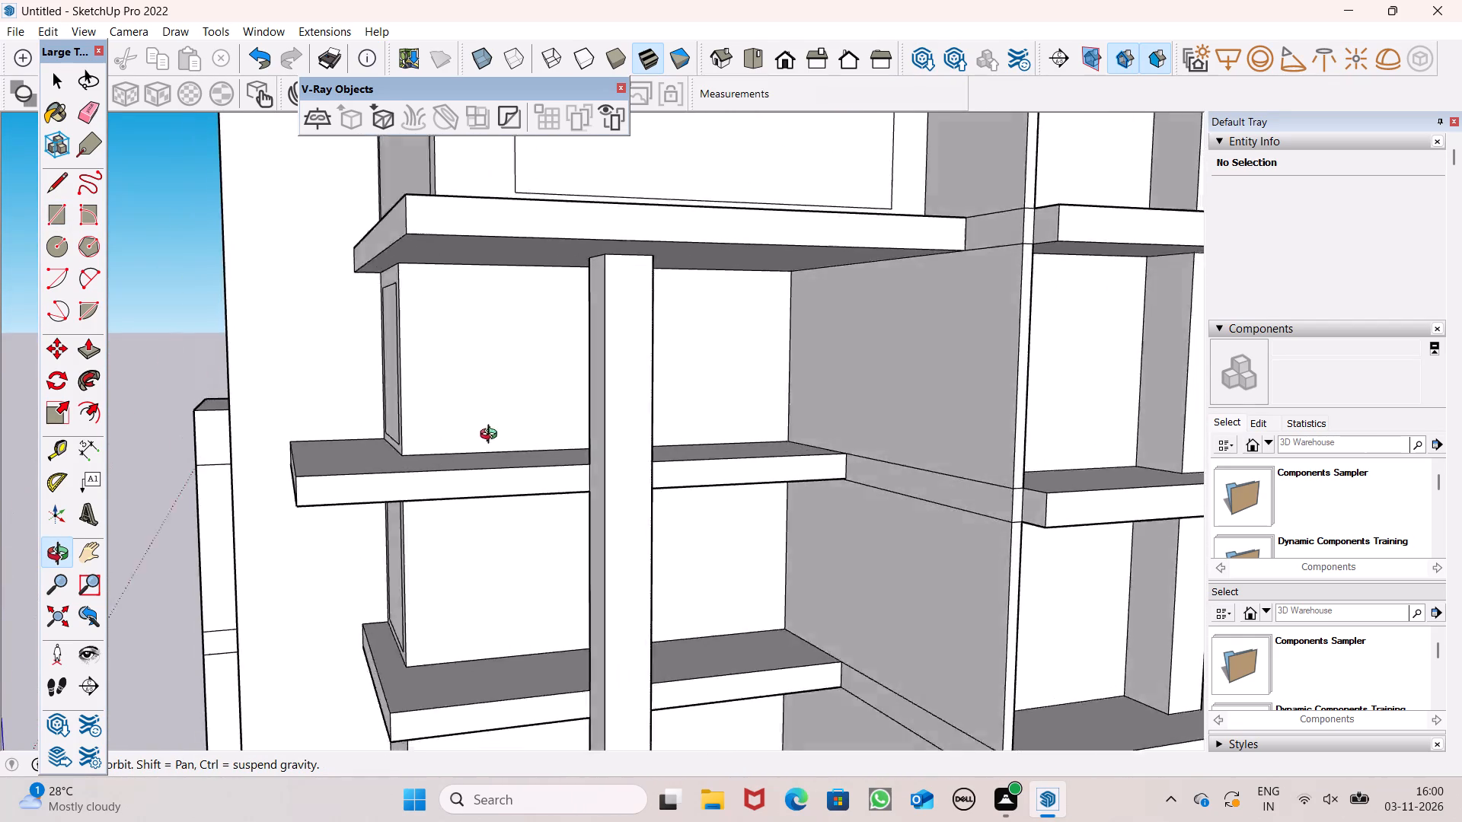
{"action": "middle_click_drag", "start_coordinate": [492, 436], "coordinate": [233, 447]}
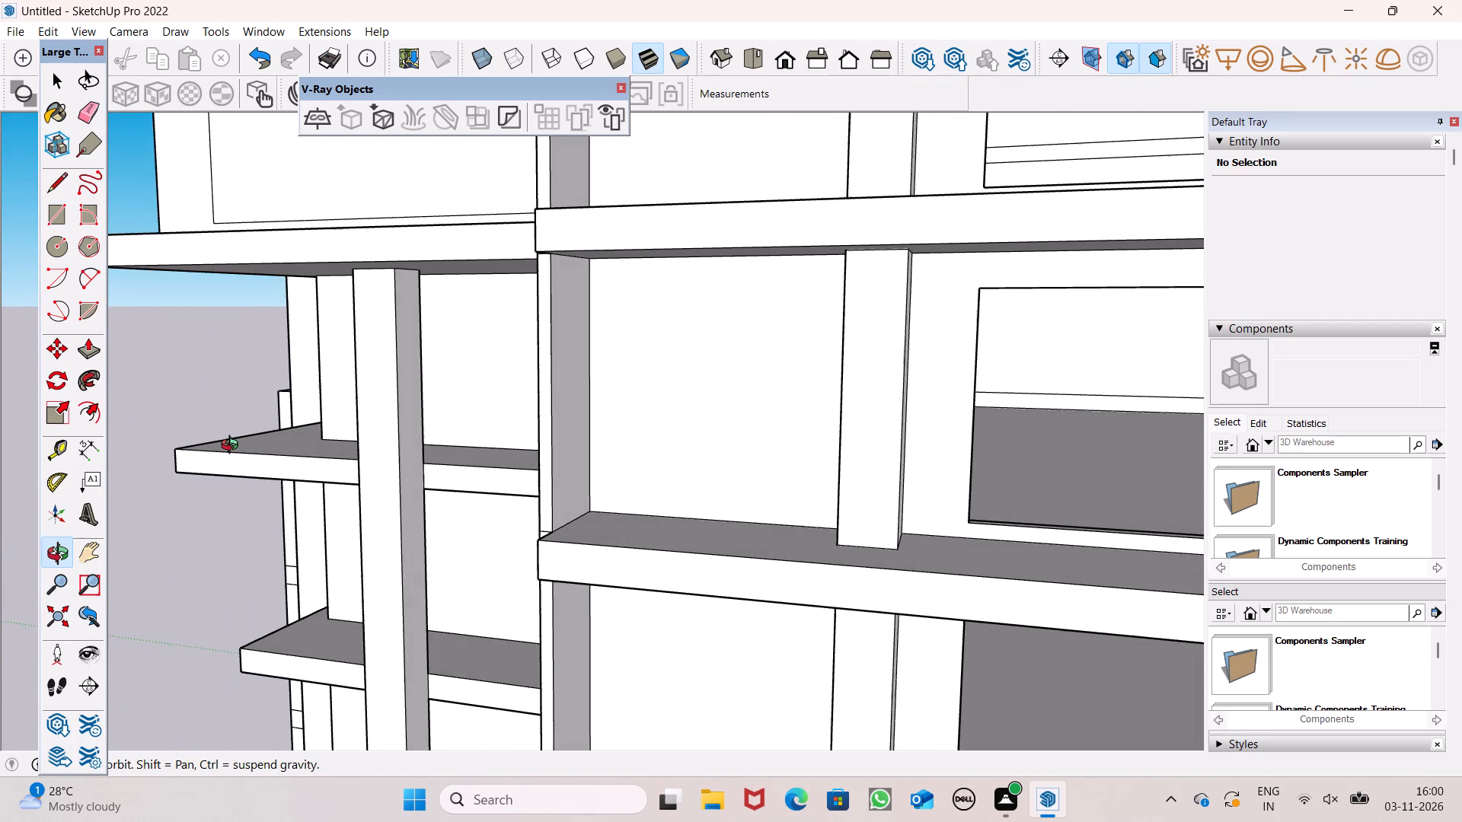
{"action": "middle_click_drag", "start_coordinate": [233, 447], "coordinate": [392, 427]}
{"action": "scroll", "coordinate": [371, 381], "scroll_direction": "up", "scroll_amount": 1}
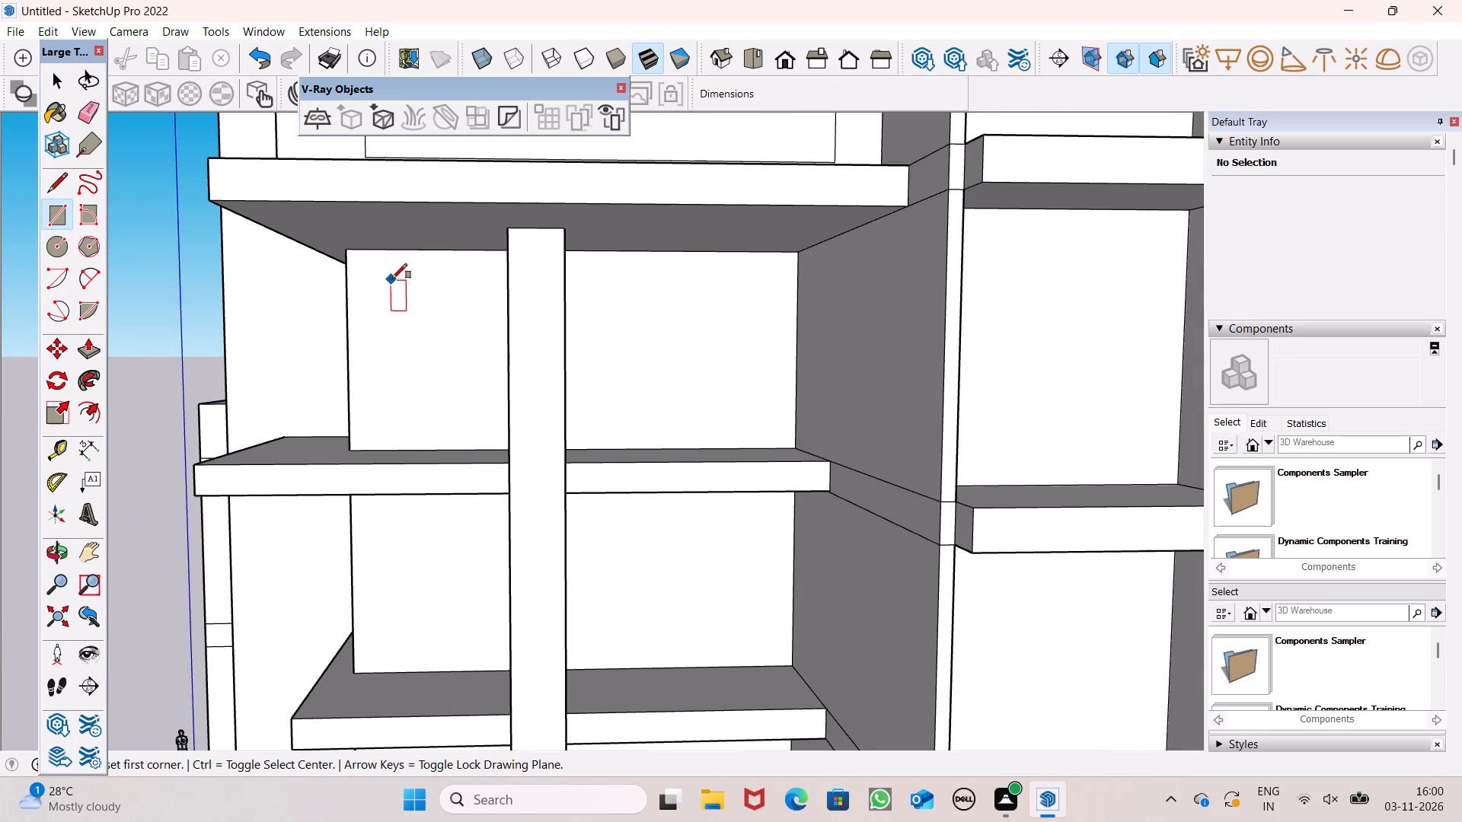
{"action": "left_click_drag", "start_coordinate": [379, 271], "coordinate": [386, 274]}
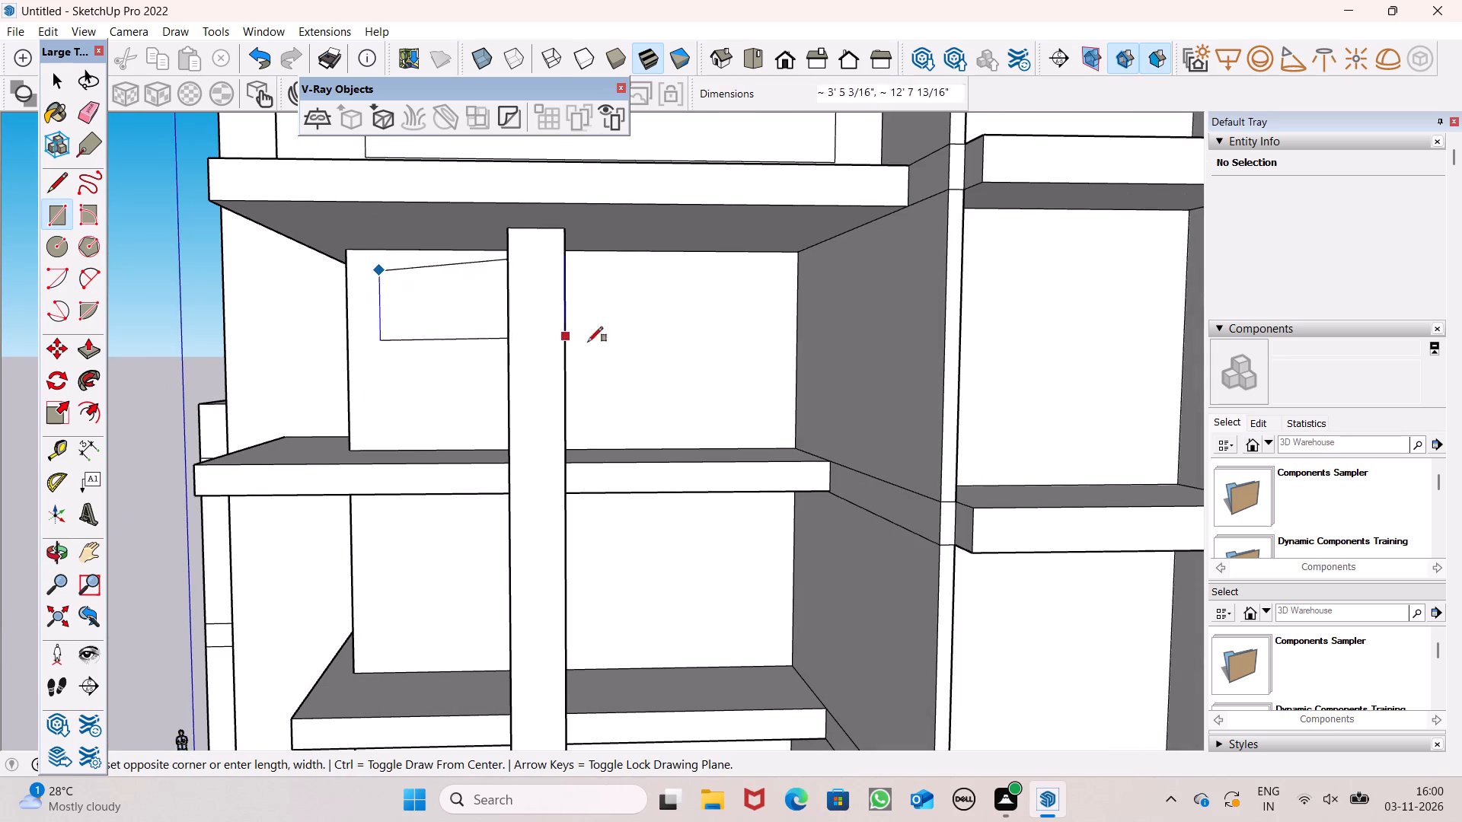
{"action": "left_click", "coordinate": [742, 422]}
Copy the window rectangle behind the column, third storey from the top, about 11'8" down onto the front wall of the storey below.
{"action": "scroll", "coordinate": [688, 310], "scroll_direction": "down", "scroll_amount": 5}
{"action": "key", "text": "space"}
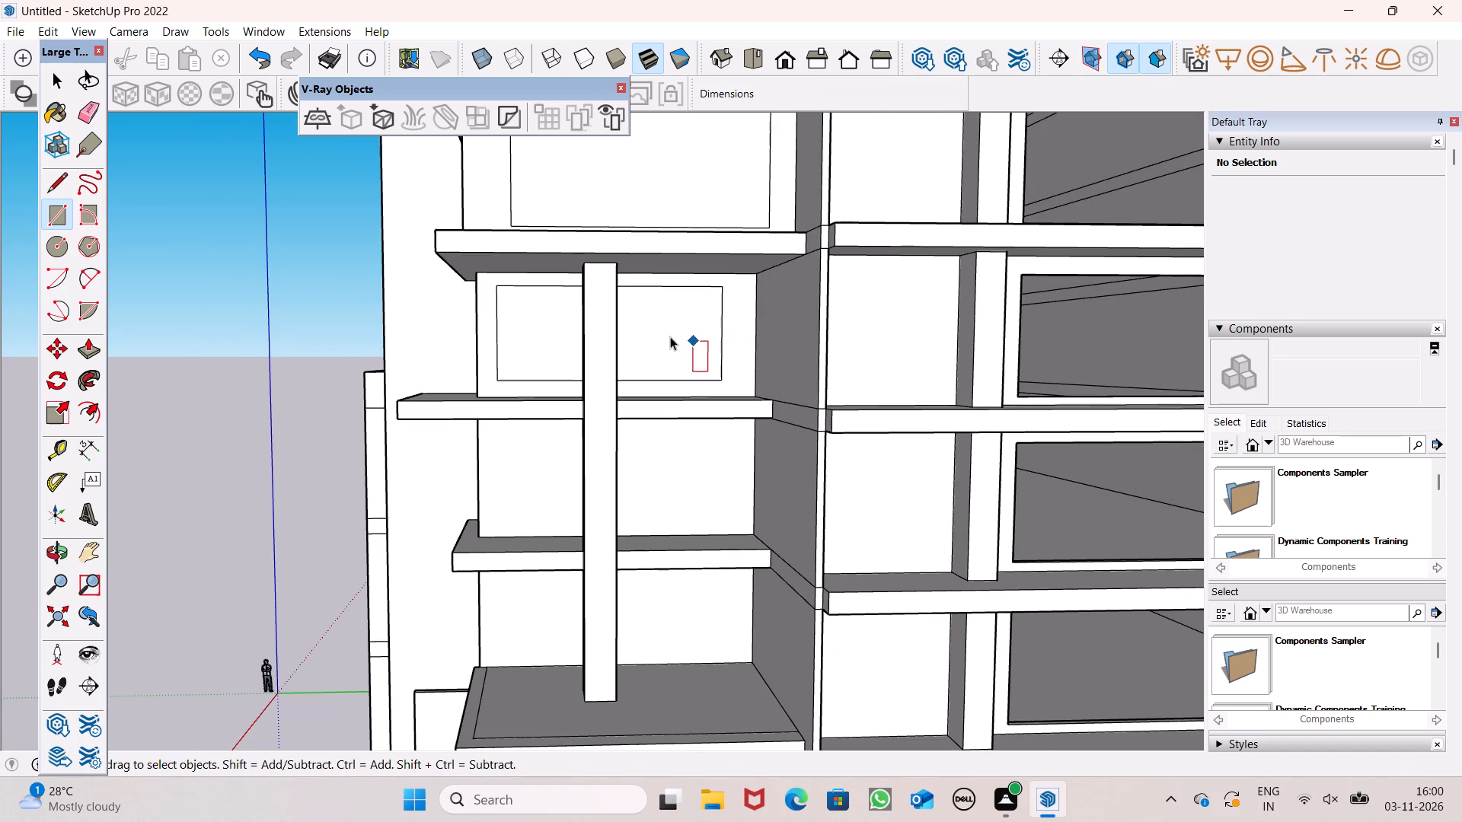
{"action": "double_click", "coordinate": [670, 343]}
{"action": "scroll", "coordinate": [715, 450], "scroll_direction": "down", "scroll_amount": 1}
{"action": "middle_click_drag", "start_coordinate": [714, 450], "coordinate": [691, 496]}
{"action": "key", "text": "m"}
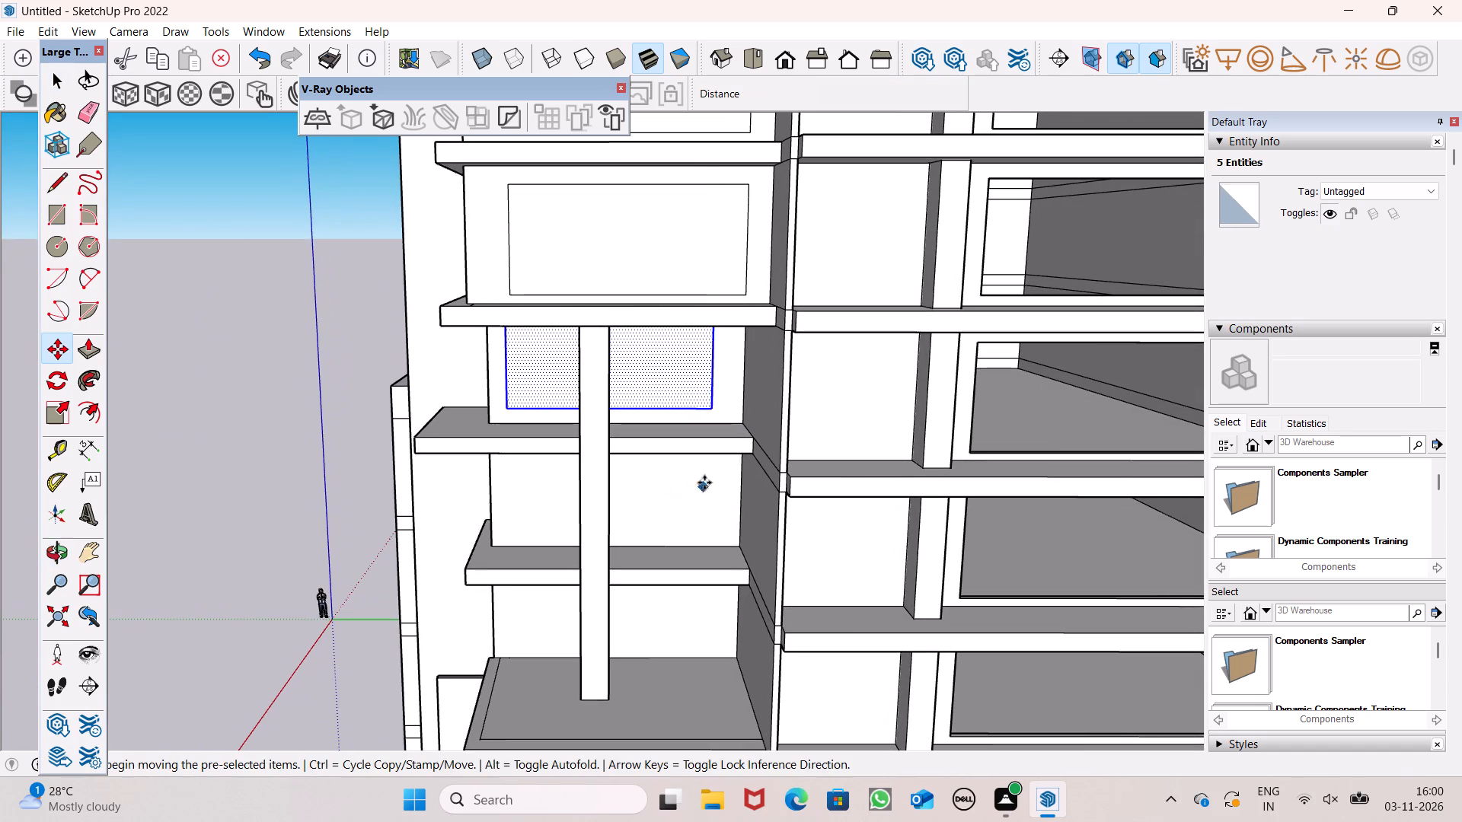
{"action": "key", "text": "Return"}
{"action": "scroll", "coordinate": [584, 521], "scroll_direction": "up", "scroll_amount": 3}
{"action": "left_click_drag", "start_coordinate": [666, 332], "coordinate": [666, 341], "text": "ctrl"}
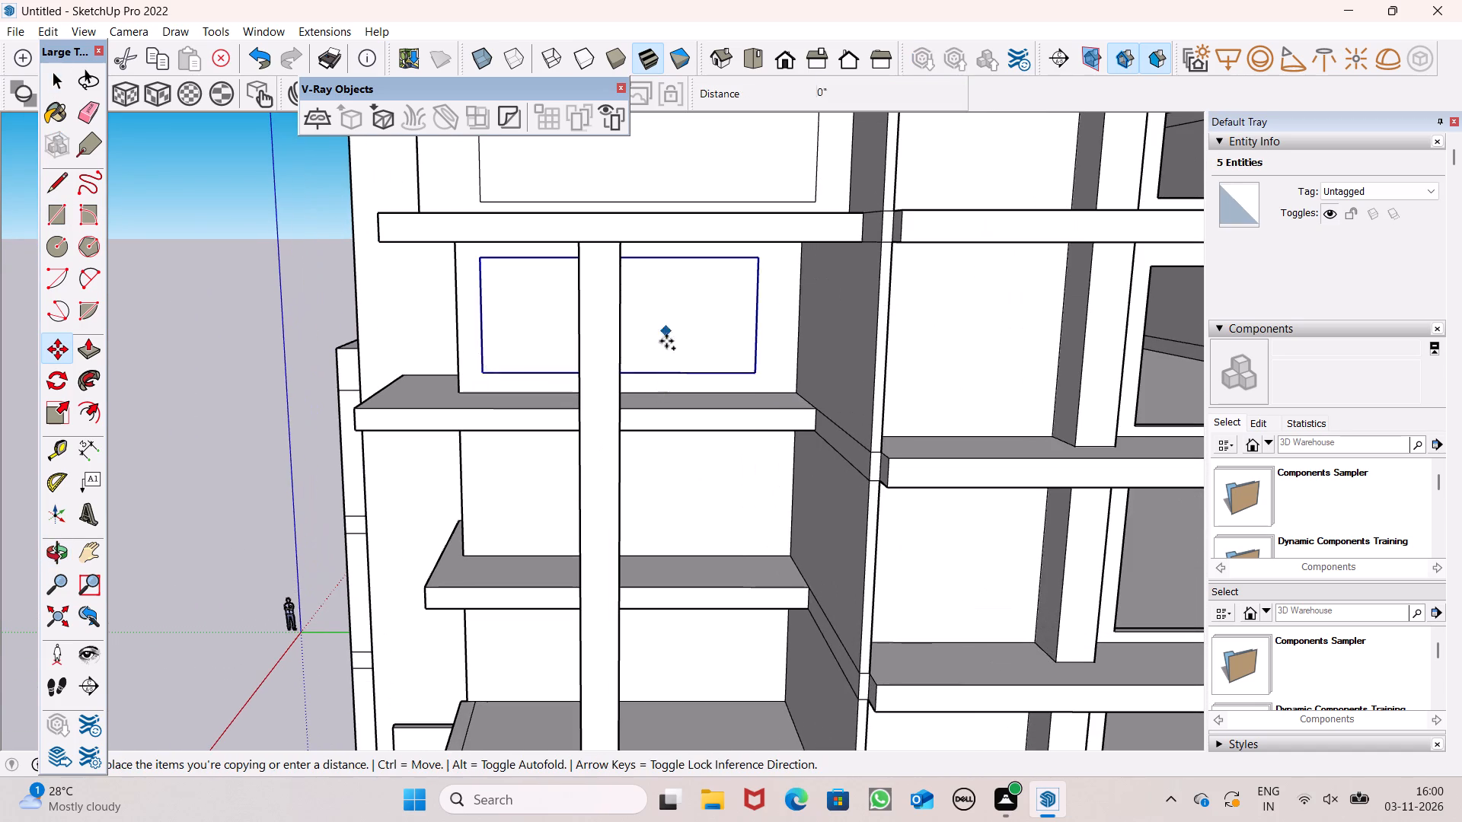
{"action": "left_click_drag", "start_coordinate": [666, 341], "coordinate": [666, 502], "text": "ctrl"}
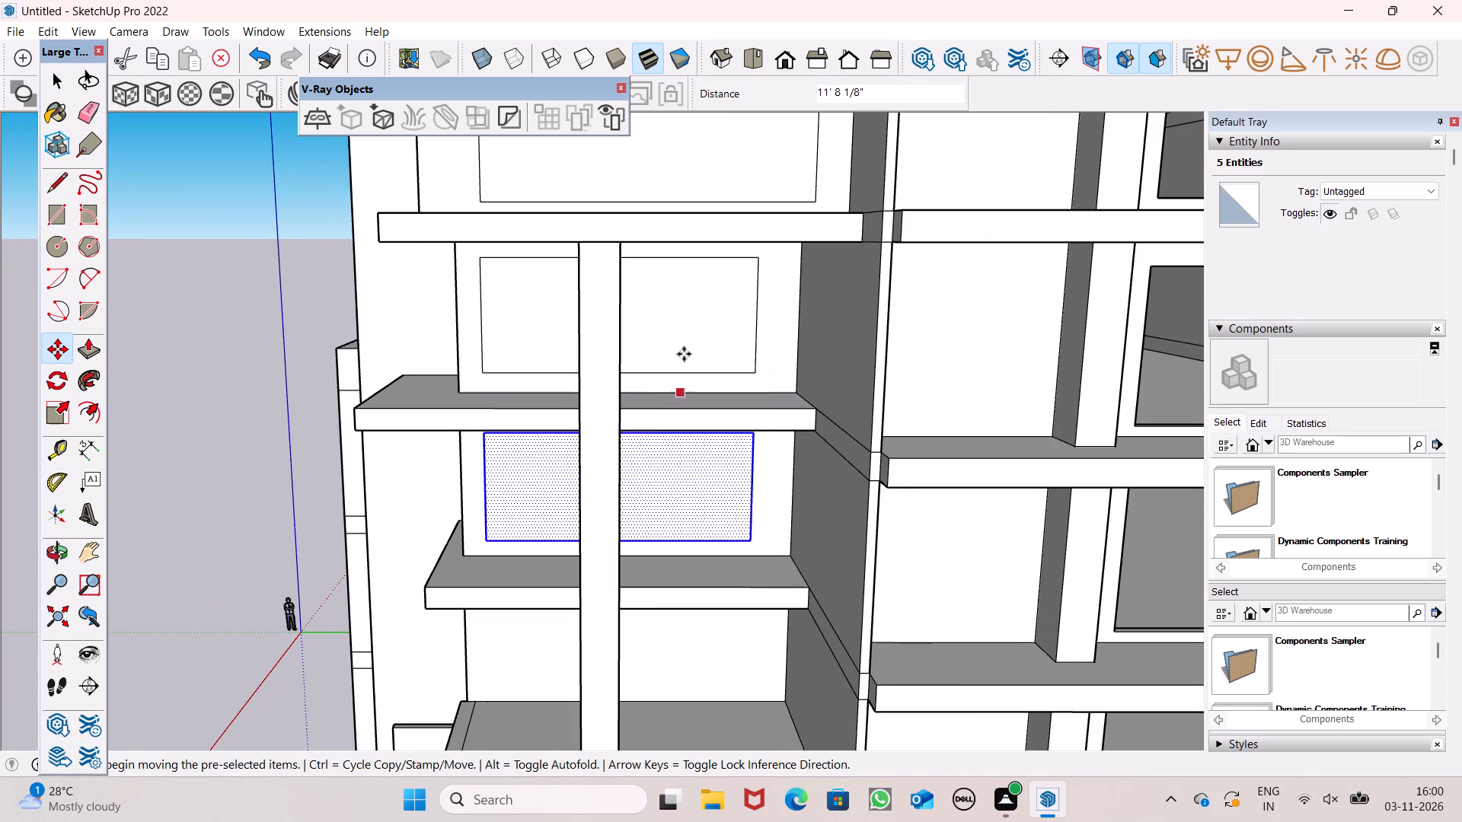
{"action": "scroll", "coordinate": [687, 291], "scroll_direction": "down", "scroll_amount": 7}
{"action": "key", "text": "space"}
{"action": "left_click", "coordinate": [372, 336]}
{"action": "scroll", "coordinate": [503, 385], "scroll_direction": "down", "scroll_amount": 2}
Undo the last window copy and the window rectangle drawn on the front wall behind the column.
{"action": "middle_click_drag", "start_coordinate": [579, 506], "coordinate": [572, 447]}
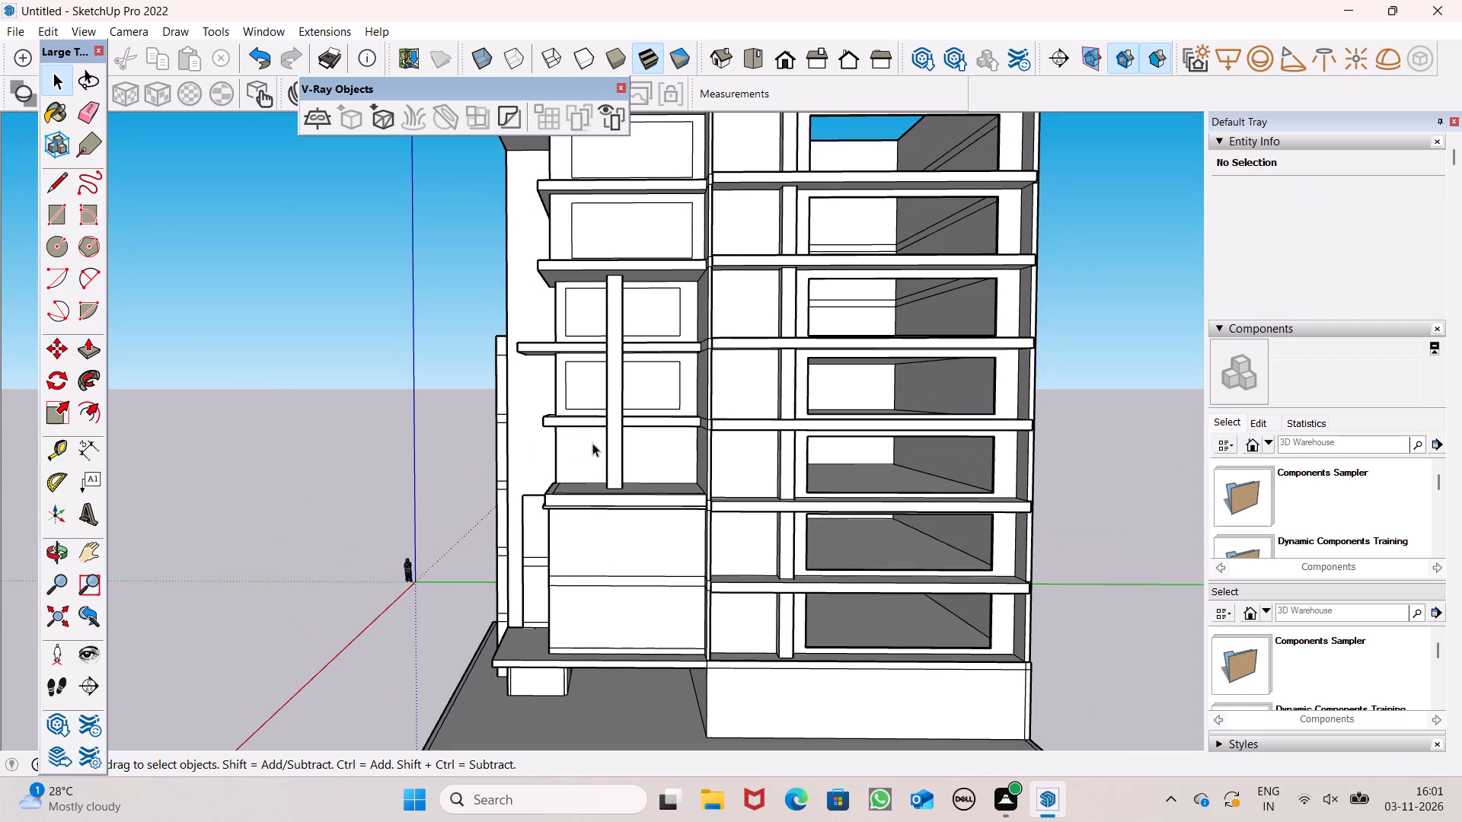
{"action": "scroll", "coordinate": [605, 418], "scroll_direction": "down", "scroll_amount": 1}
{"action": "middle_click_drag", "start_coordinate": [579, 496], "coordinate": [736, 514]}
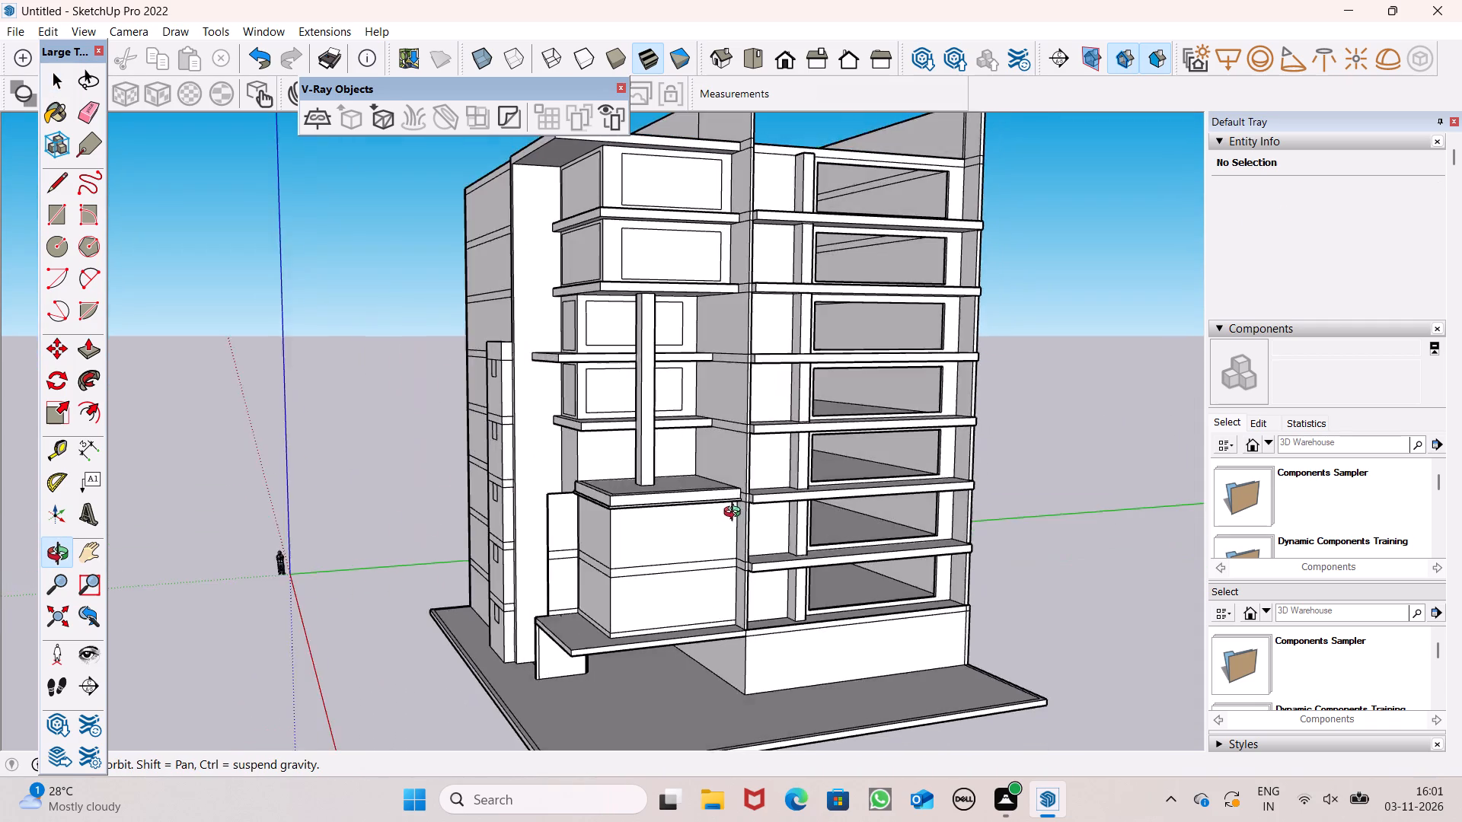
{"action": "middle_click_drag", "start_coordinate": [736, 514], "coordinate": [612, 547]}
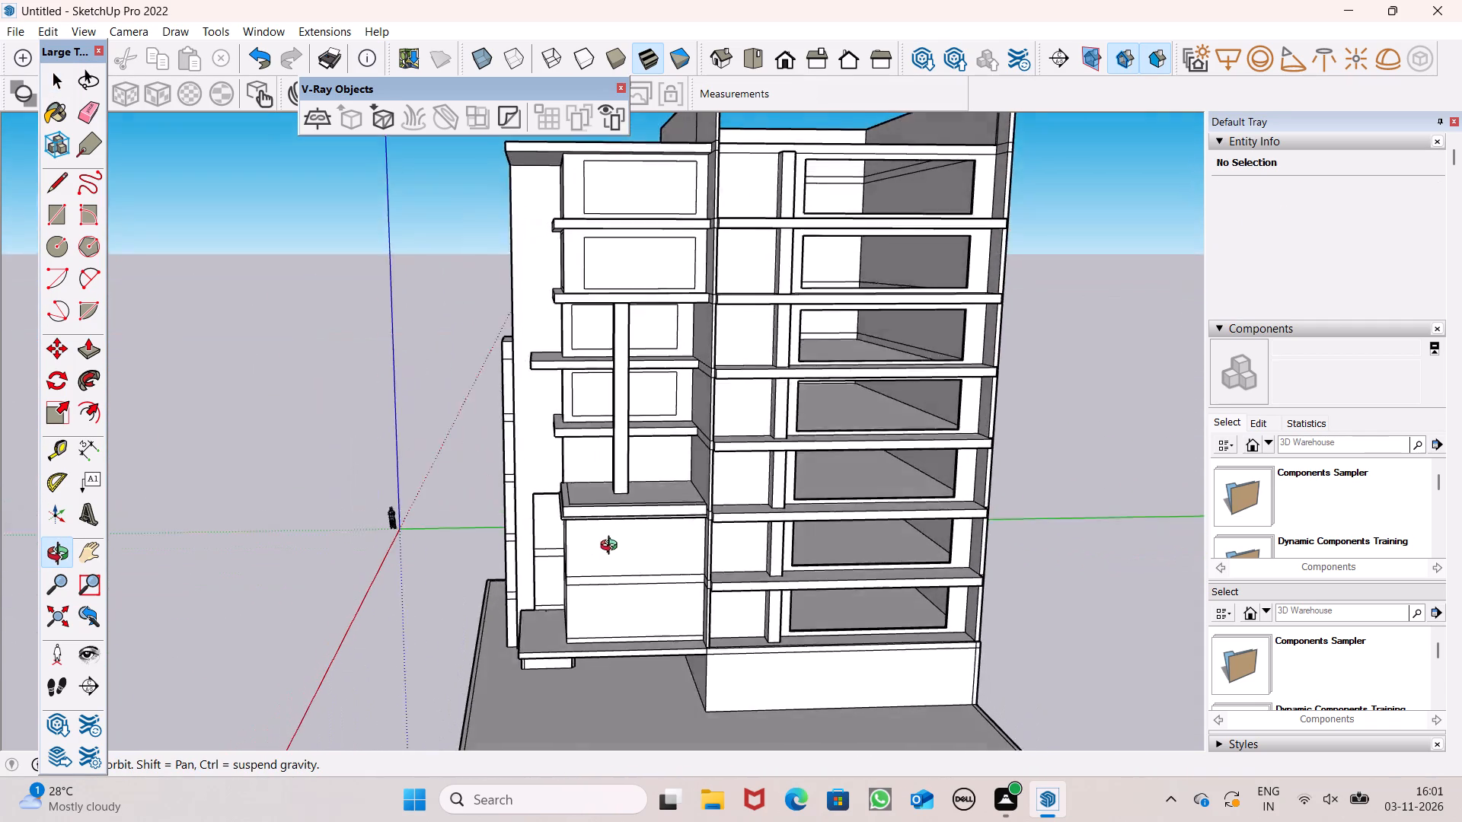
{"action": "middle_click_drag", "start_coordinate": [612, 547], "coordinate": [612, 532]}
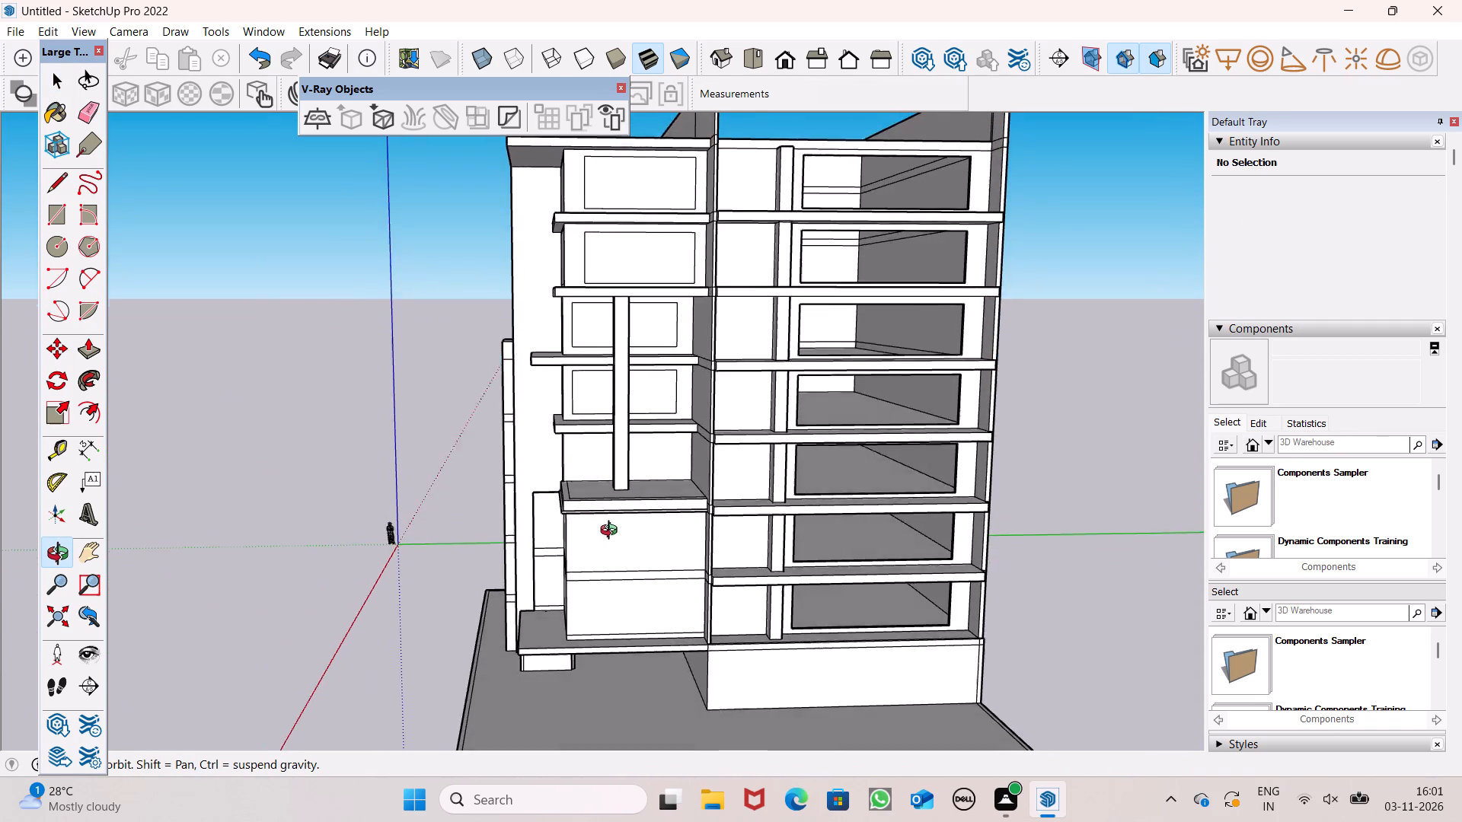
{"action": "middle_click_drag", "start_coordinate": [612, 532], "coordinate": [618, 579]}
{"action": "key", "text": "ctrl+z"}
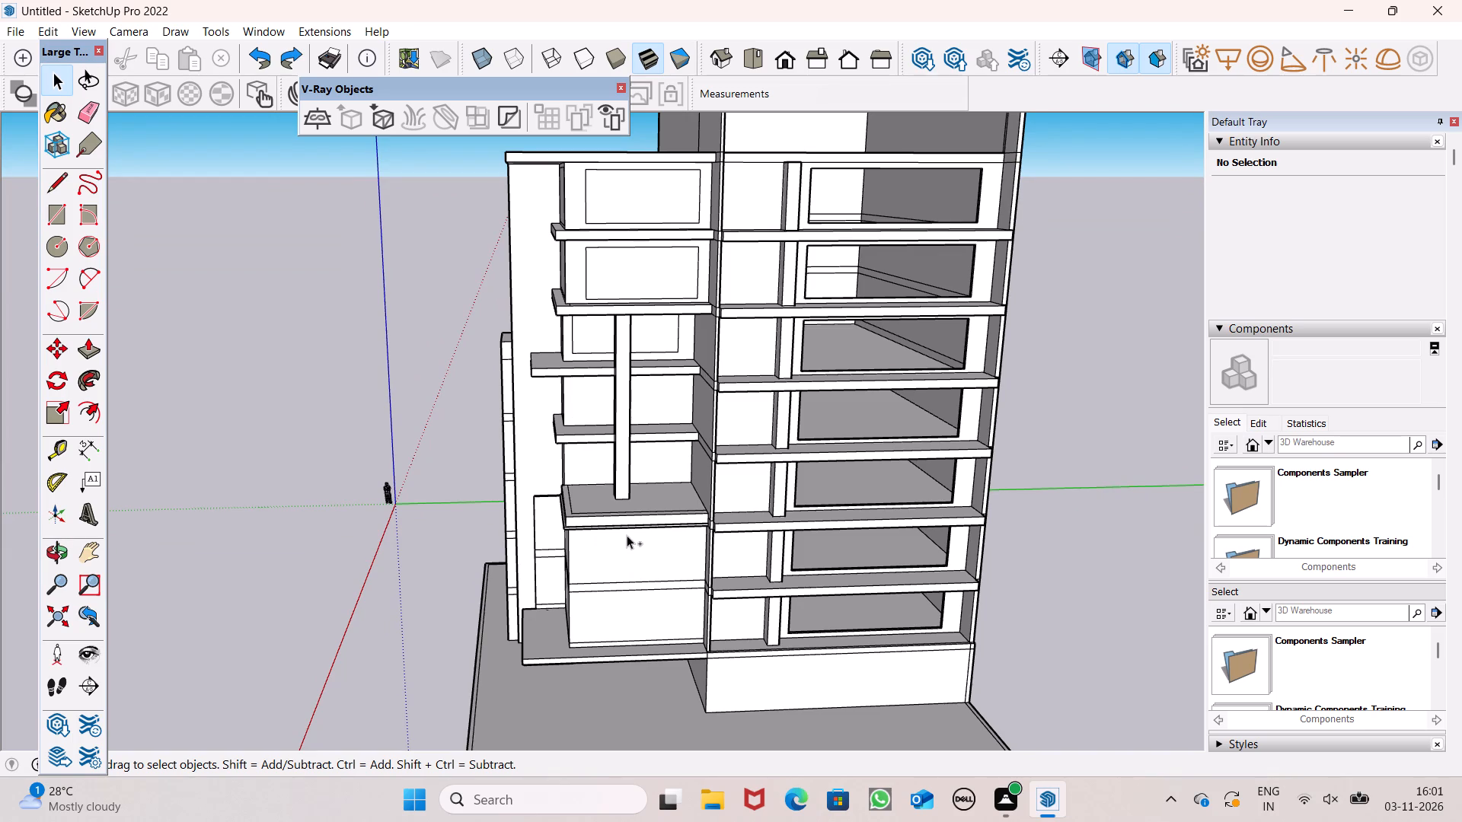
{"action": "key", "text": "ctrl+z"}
Draw a window rectangle about 16'8" by 6'5" on the front wall behind the column, third storey from the top.
{"action": "left_click", "coordinate": [56, 214]}
{"action": "middle_click_drag", "start_coordinate": [414, 335], "coordinate": [393, 280]}
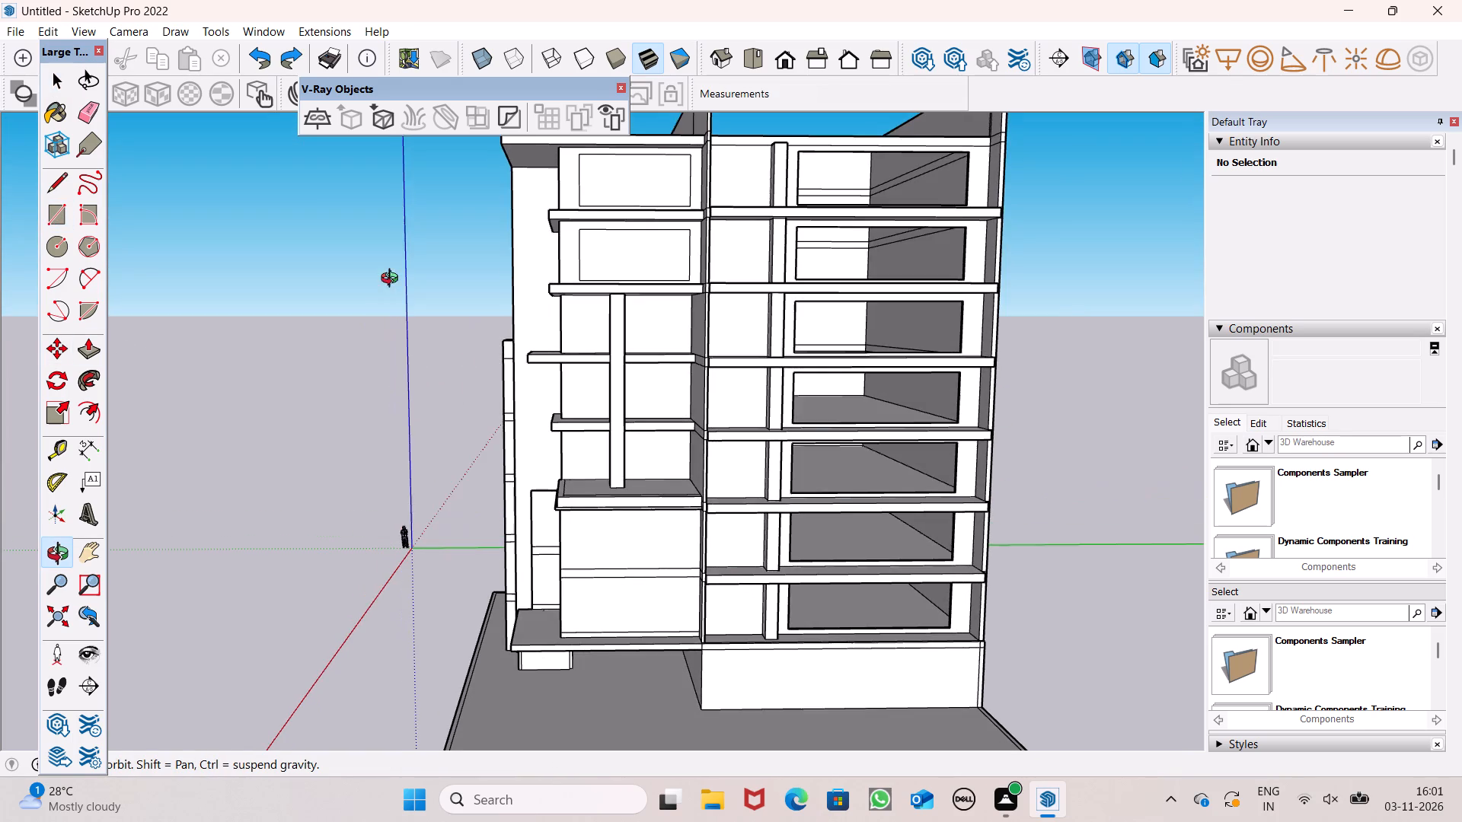
{"action": "middle_click_drag", "start_coordinate": [393, 280], "coordinate": [392, 276]}
{"action": "scroll", "coordinate": [654, 309], "scroll_direction": "up", "scroll_amount": 8}
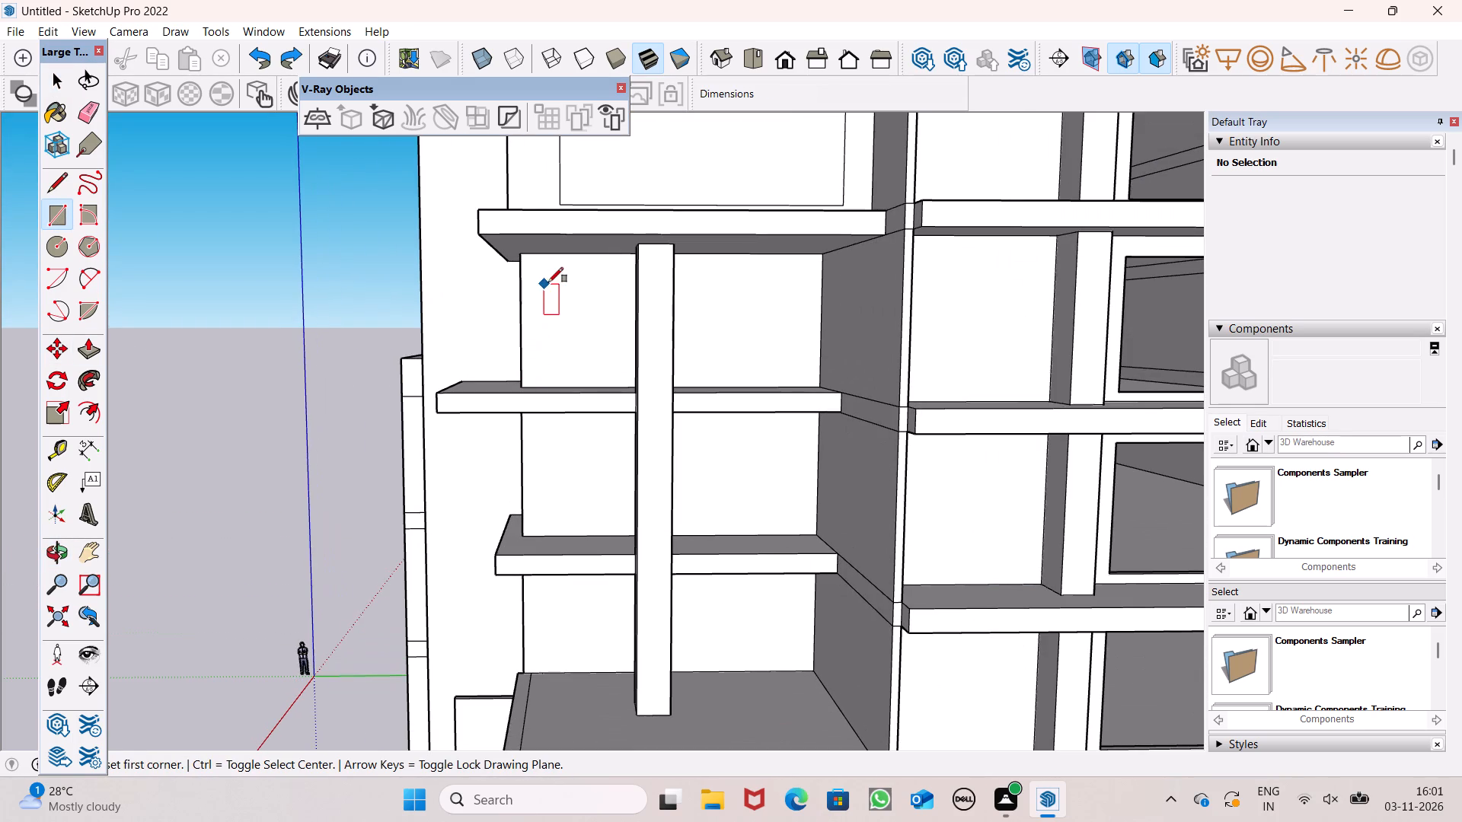
{"action": "middle_click", "coordinate": [609, 349]}
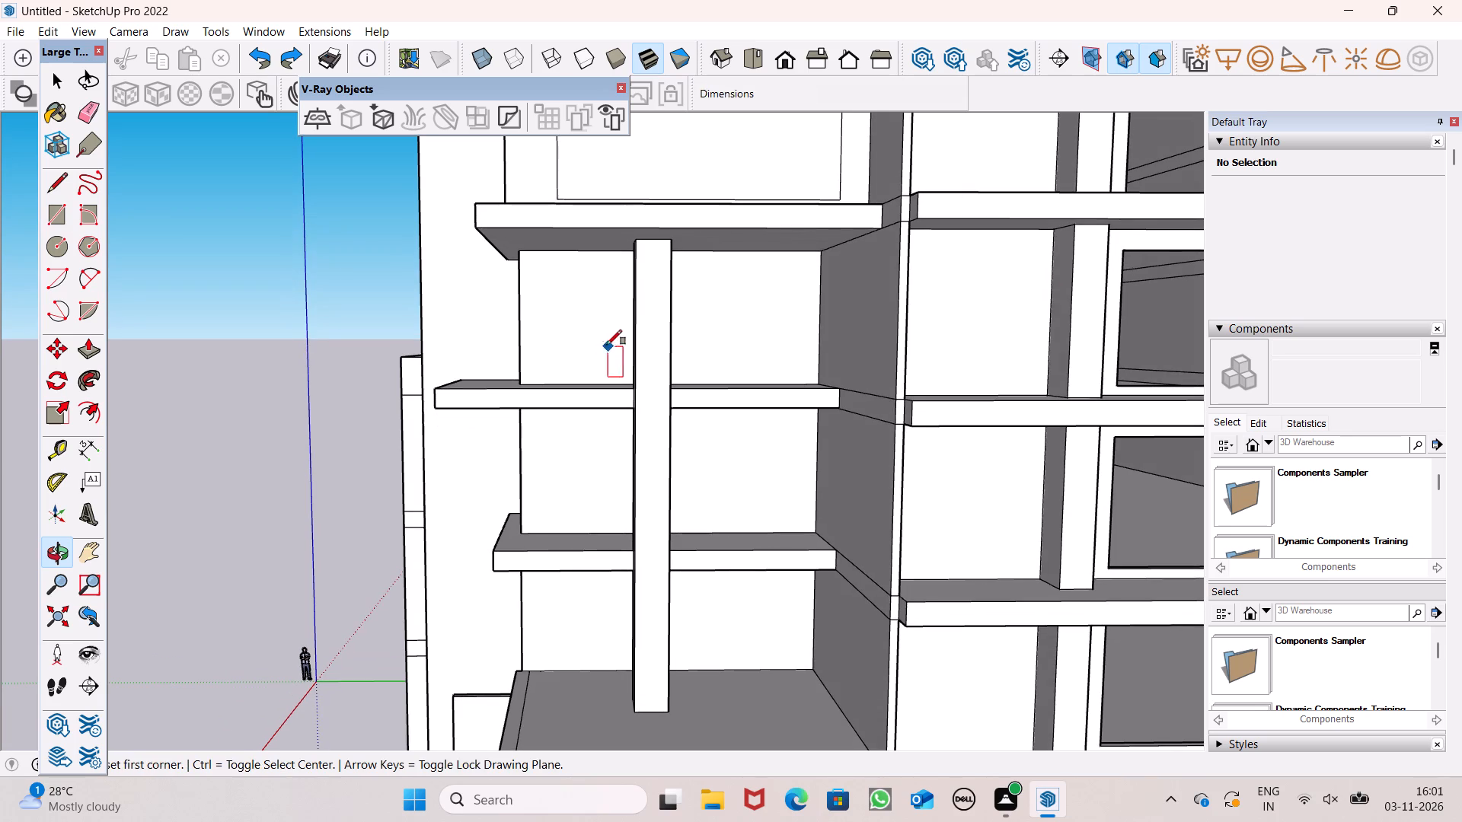
{"action": "scroll", "coordinate": [599, 320], "scroll_direction": "up", "scroll_amount": 1}
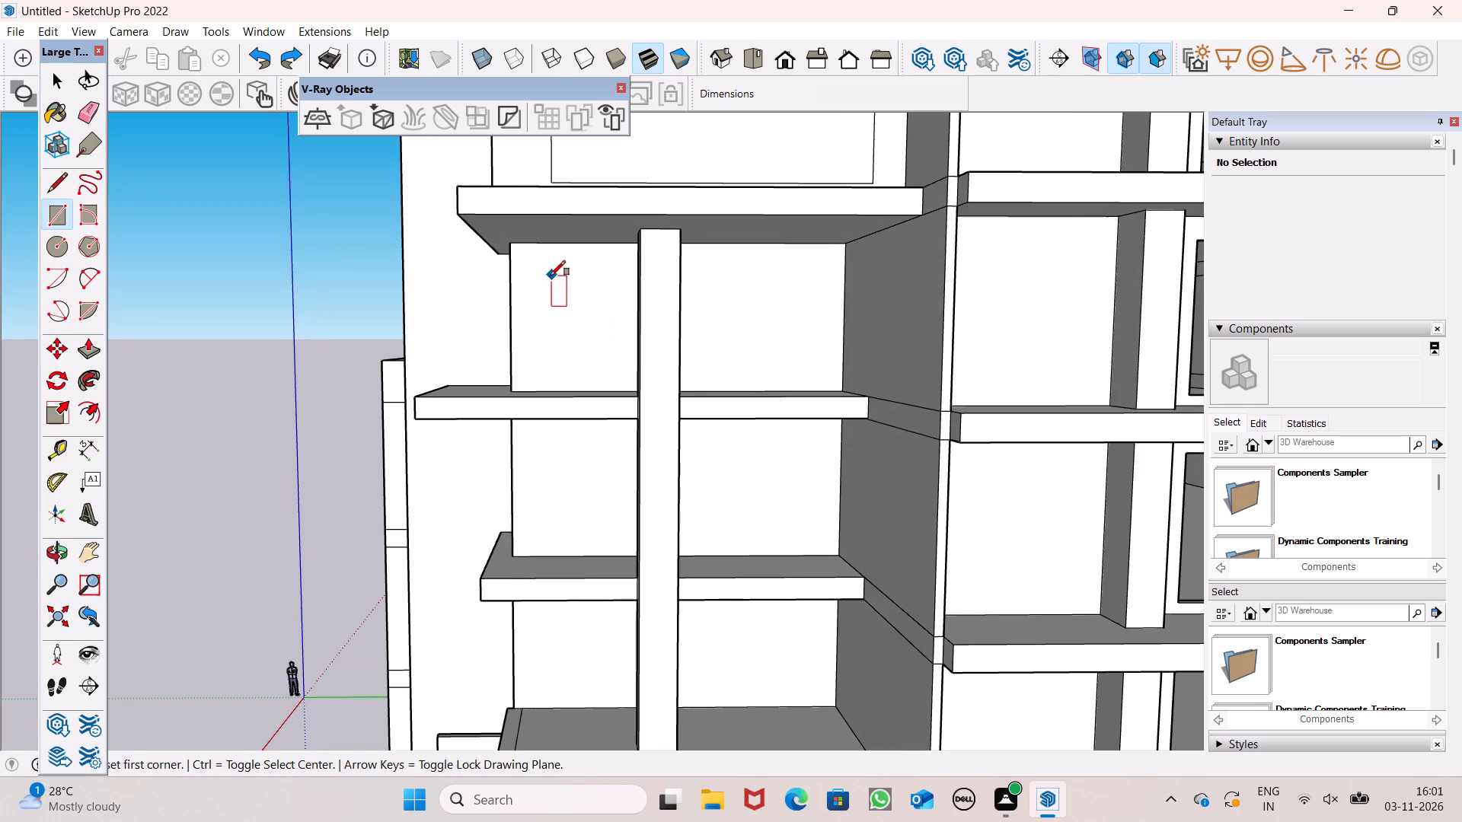
{"action": "left_click", "coordinate": [551, 271]}
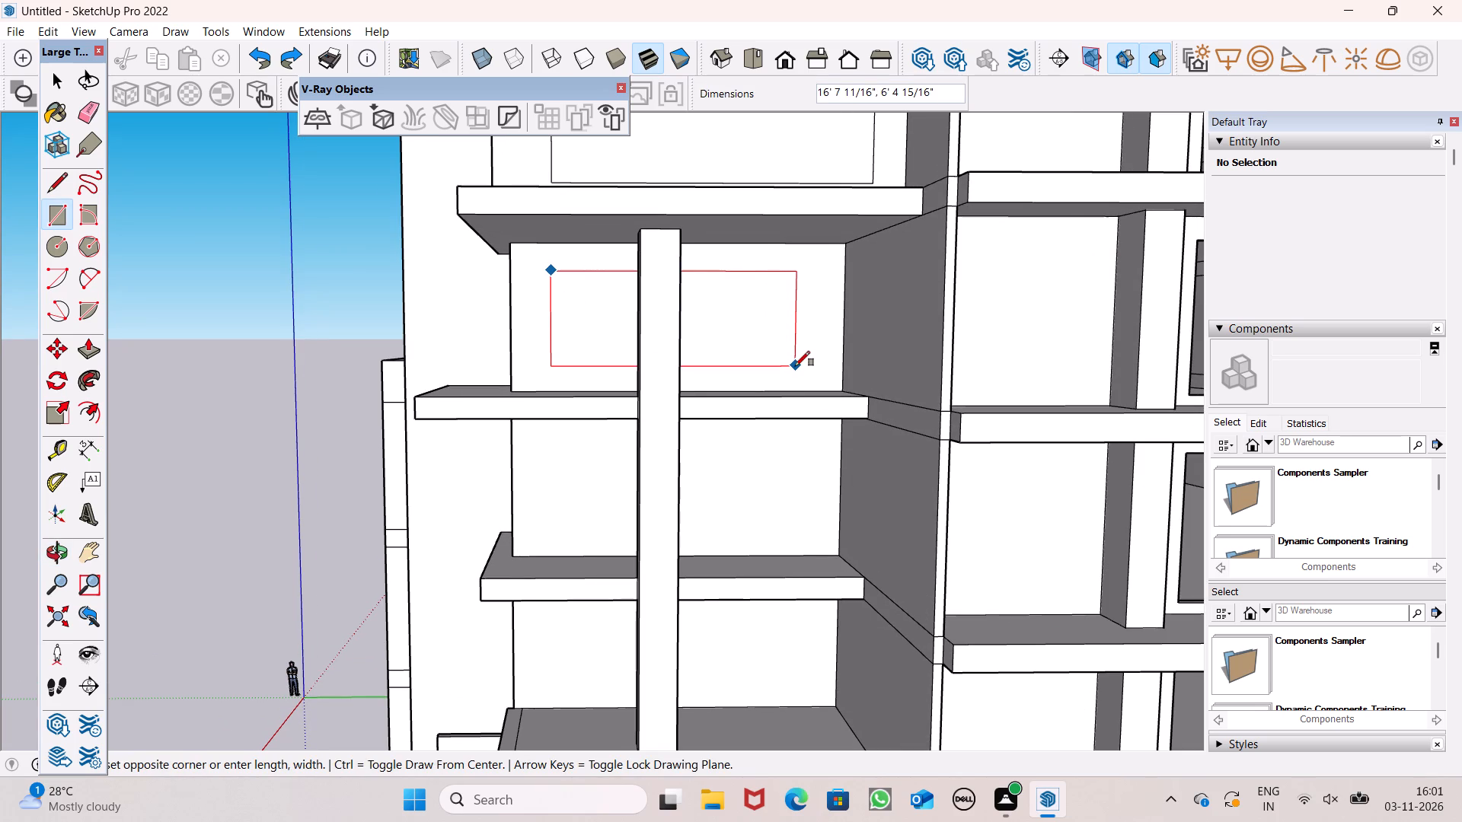
{"action": "left_click", "coordinate": [795, 366]}
Draw a narrower window rectangle on the front wall of the fourth storey from the top, ending just past the column.
{"action": "scroll", "coordinate": [681, 307], "scroll_direction": "down", "scroll_amount": 1}
{"action": "scroll", "coordinate": [602, 466], "scroll_direction": "up", "scroll_amount": 1}
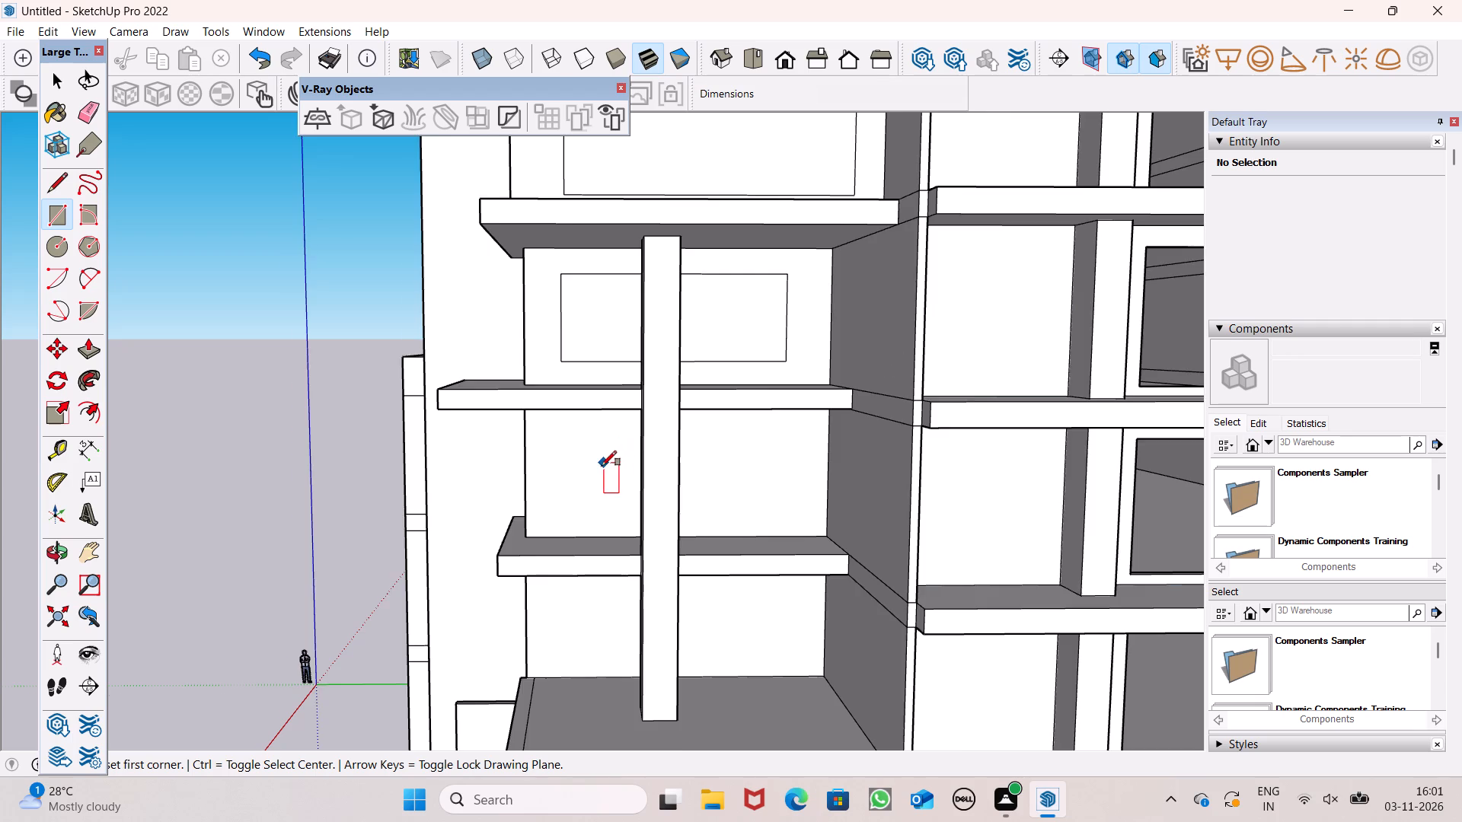
{"action": "scroll", "coordinate": [632, 473], "scroll_direction": "up", "scroll_amount": 1}
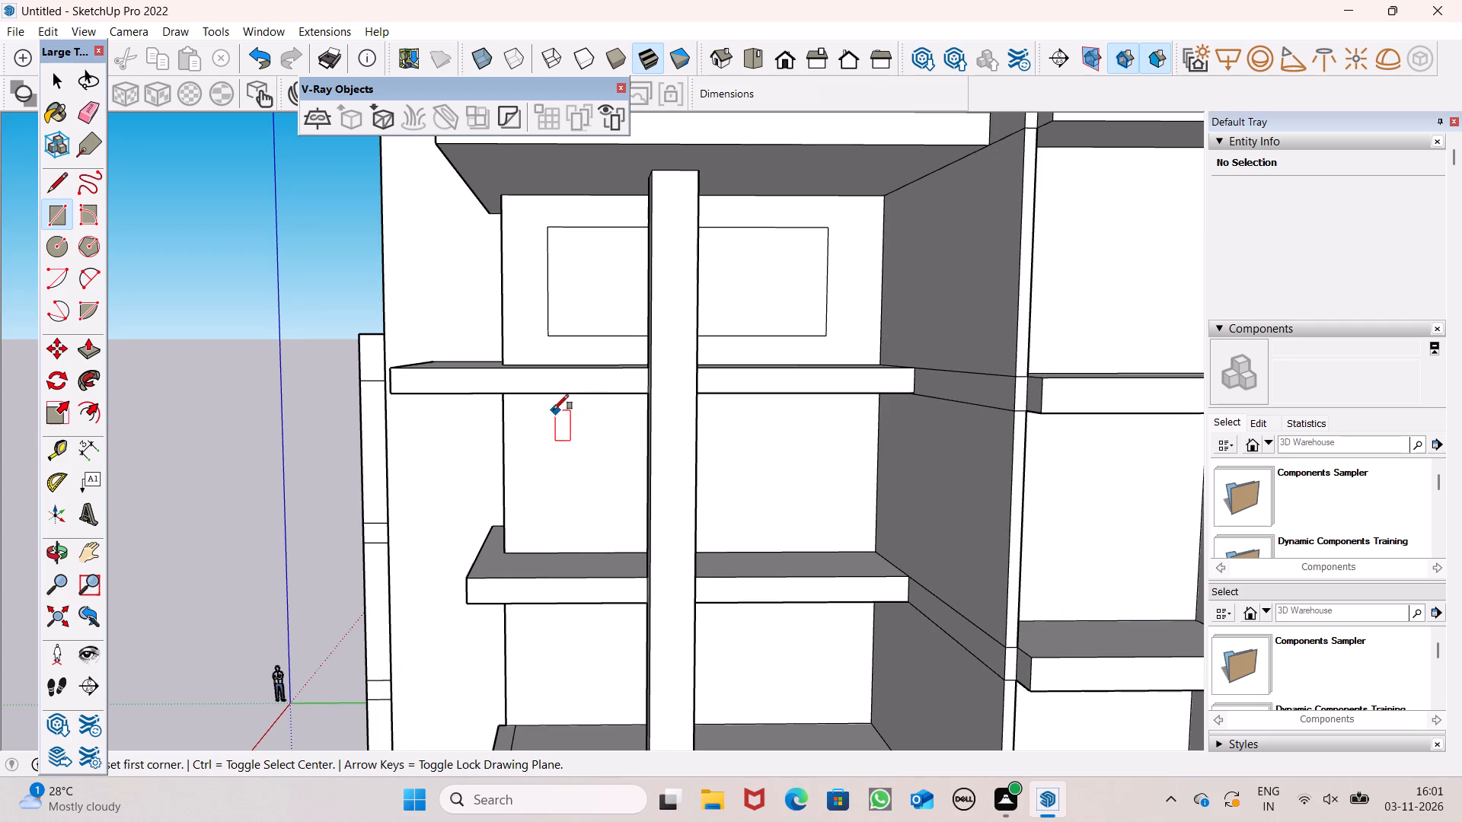
{"action": "left_click", "coordinate": [553, 409]}
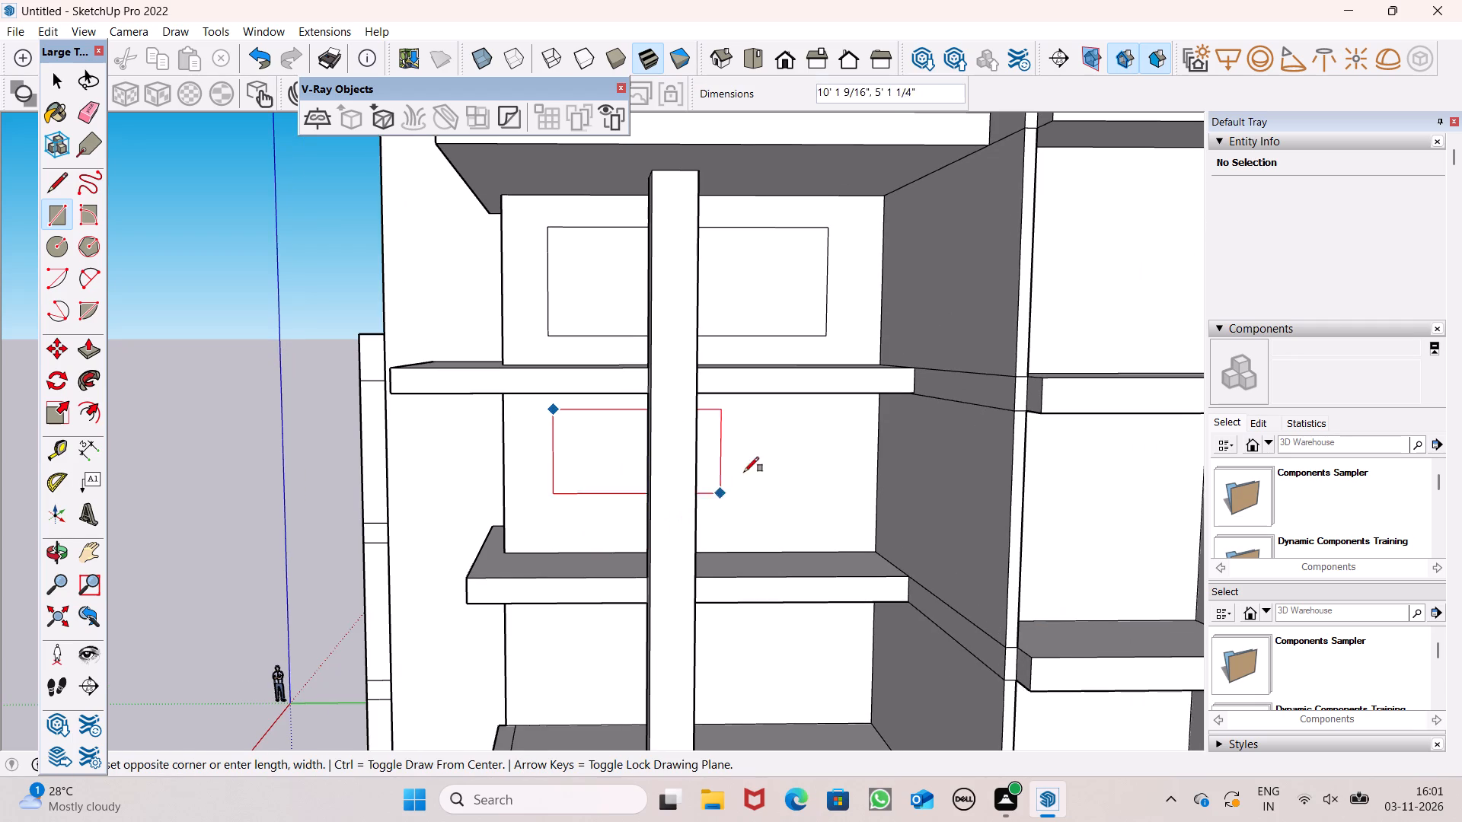
{"action": "left_click", "coordinate": [707, 537]}
{"action": "scroll", "coordinate": [702, 371], "scroll_direction": "down", "scroll_amount": 5}
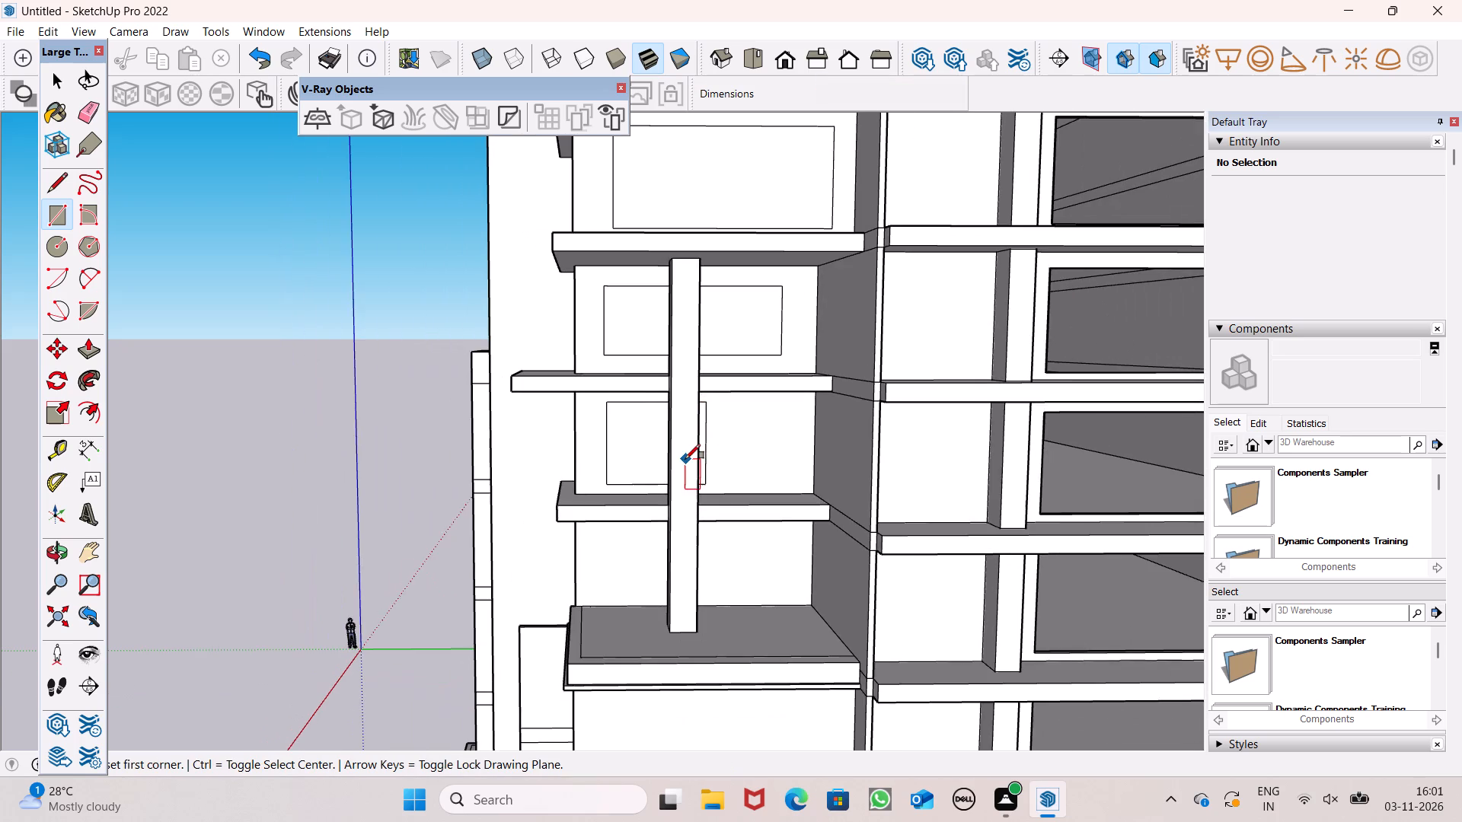
{"action": "scroll", "coordinate": [636, 381], "scroll_direction": "down", "scroll_amount": 3}
Copy the fourth storey's narrower window rectangle straight down onto the front wall of the storey below.
{"action": "key", "text": "space"}
{"action": "scroll", "coordinate": [649, 488], "scroll_direction": "up", "scroll_amount": 4}
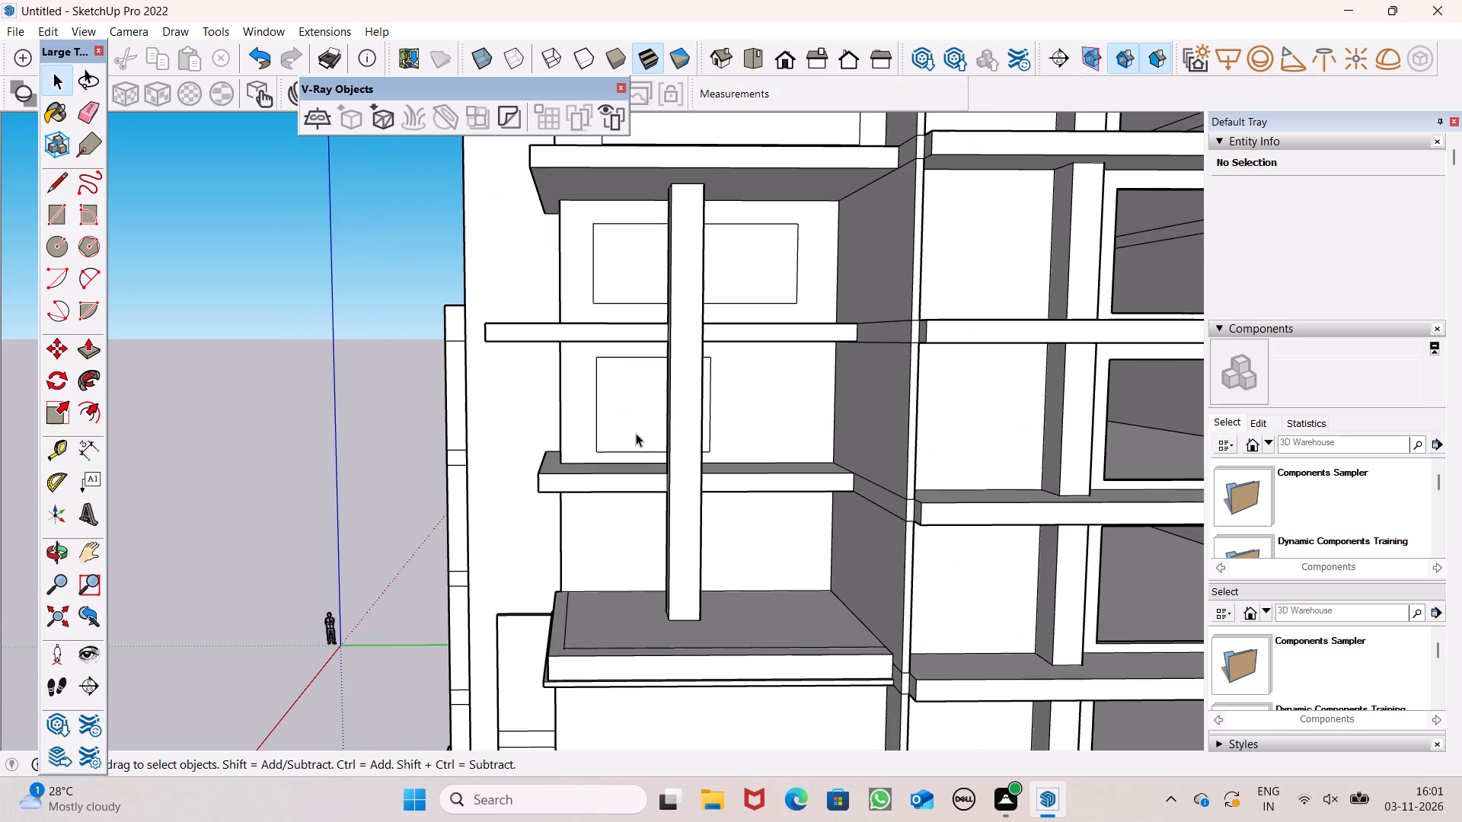
{"action": "double_click", "coordinate": [636, 433]}
{"action": "key", "text": "n"}
{"action": "key", "text": "BackSpace"}
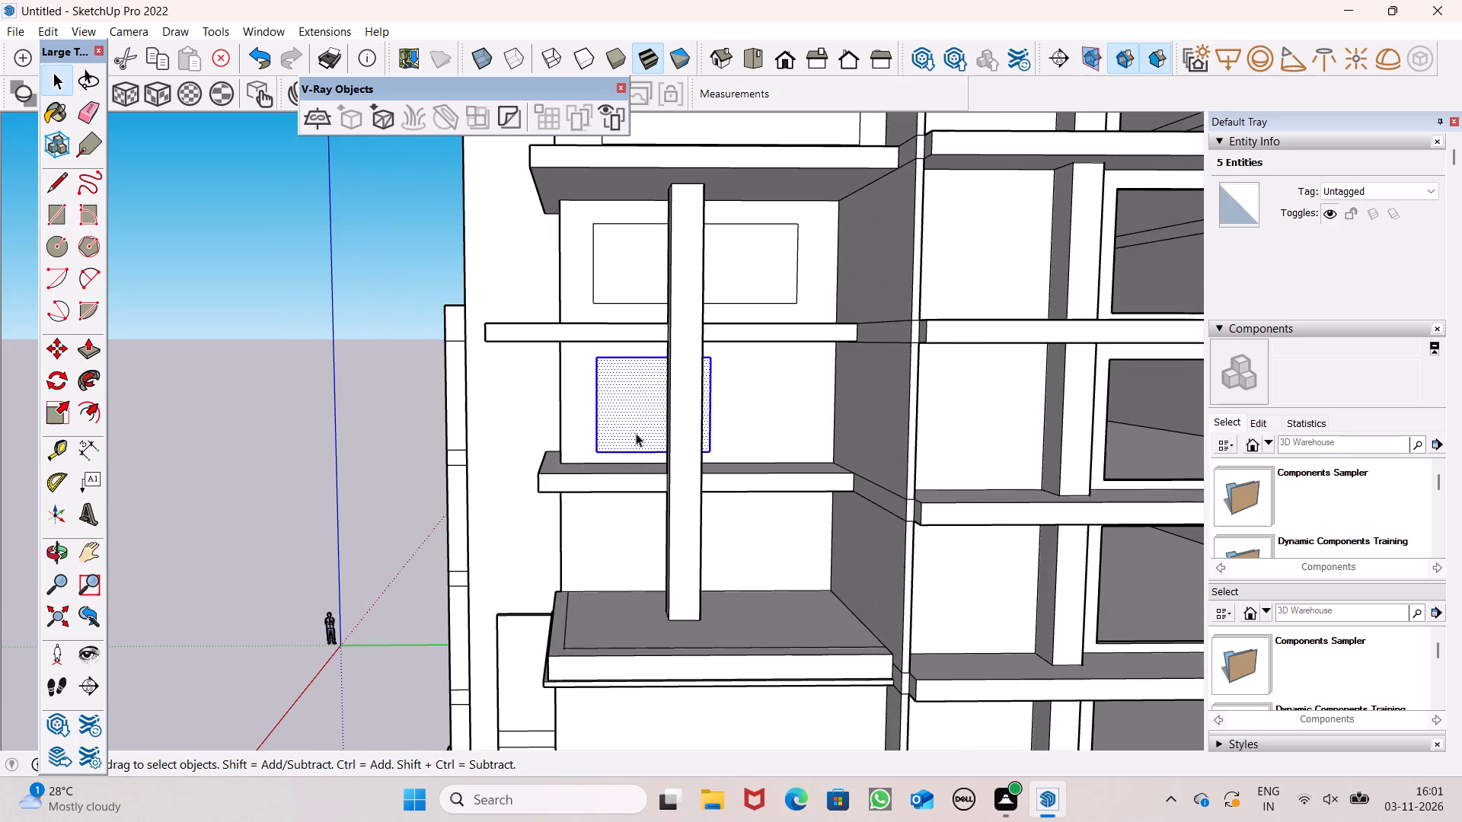
{"action": "key", "text": "m"}
{"action": "key", "text": "Return"}
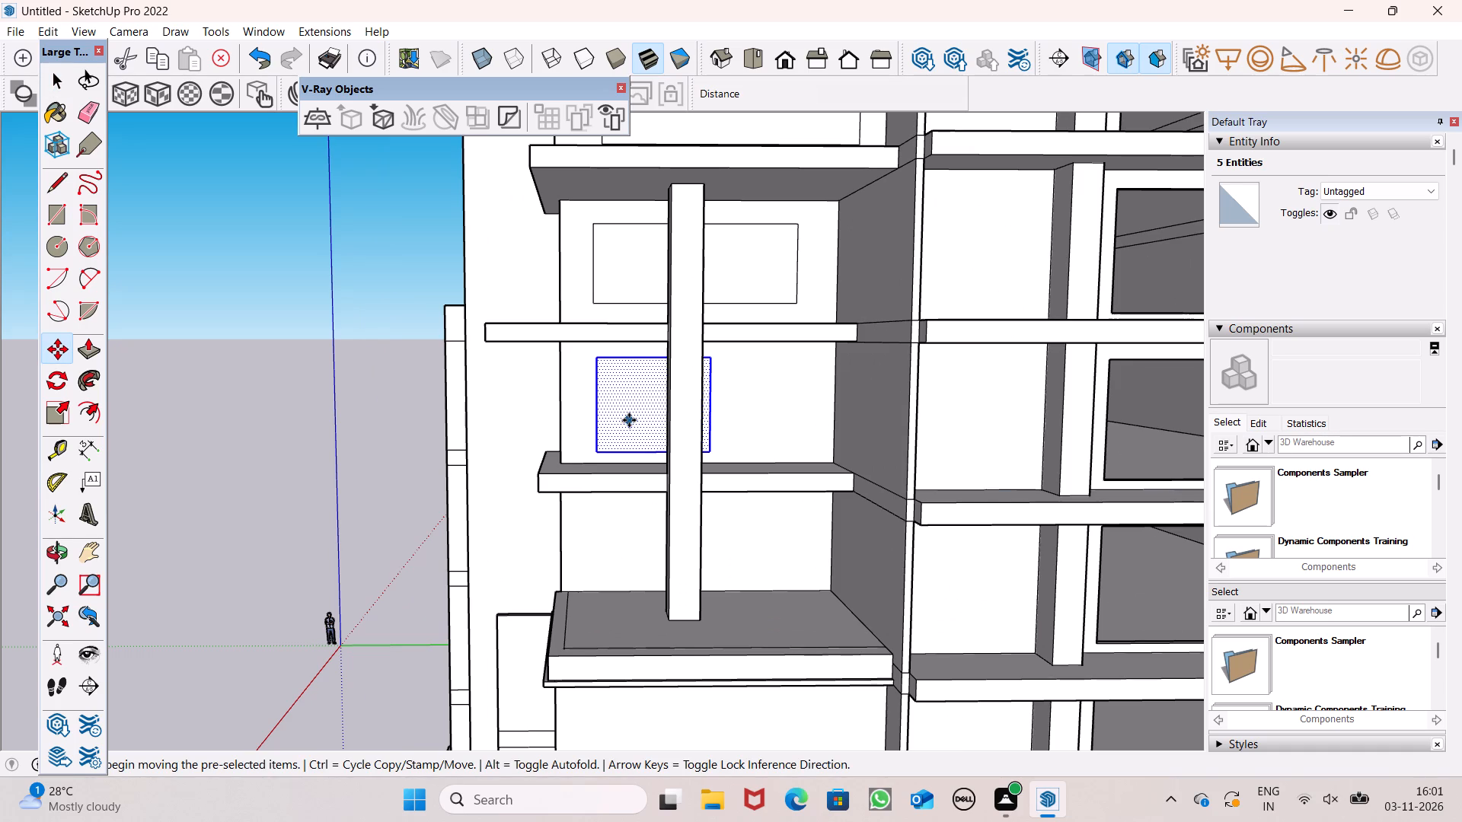
{"action": "left_click_drag", "start_coordinate": [630, 409], "coordinate": [630, 540], "text": "ctrl"}
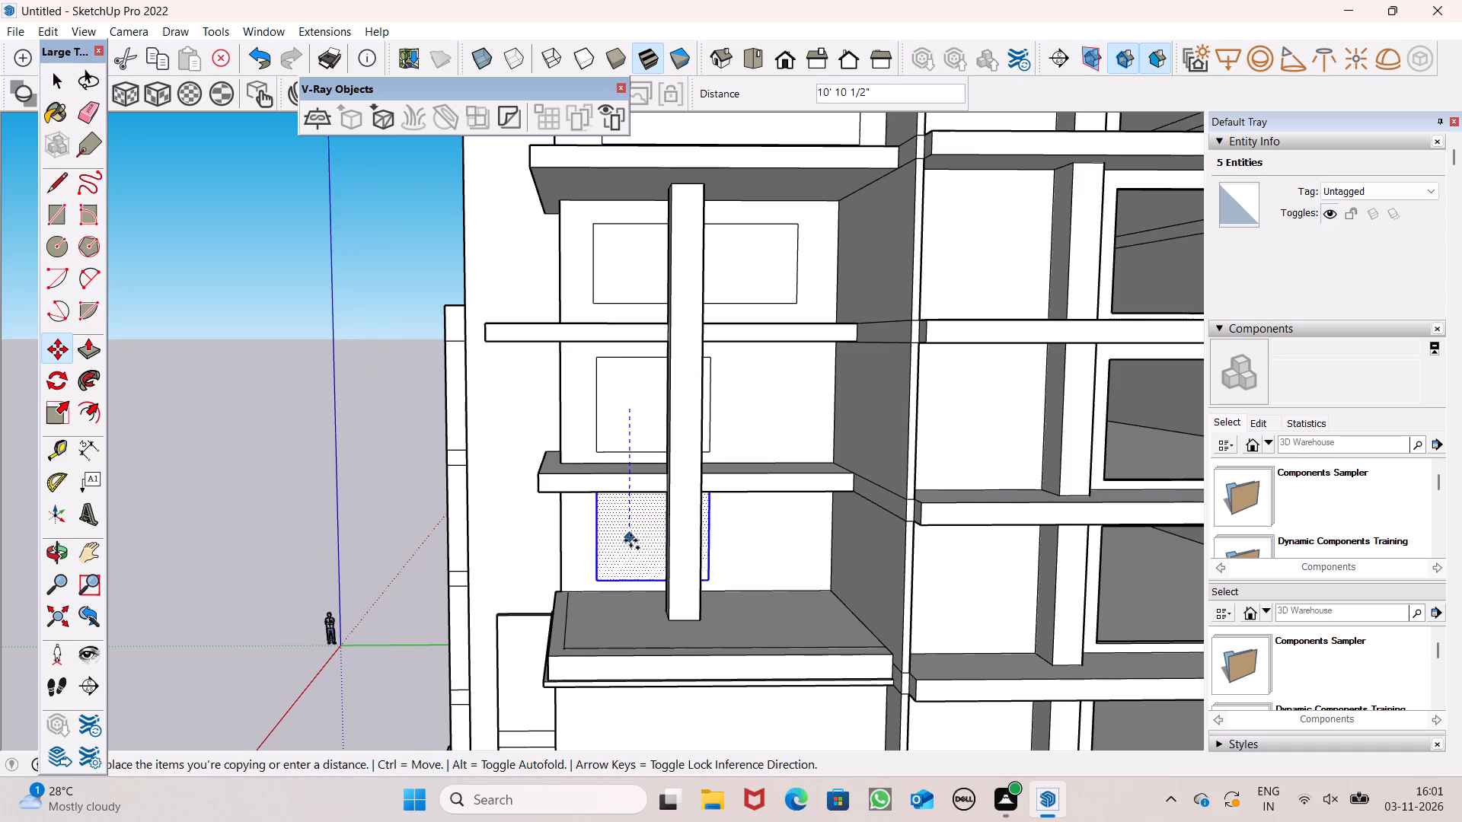
{"action": "left_click_drag", "start_coordinate": [630, 540], "coordinate": [631, 544], "text": "ctrl"}
{"action": "key", "text": "space"}
{"action": "left_click", "coordinate": [316, 269]}
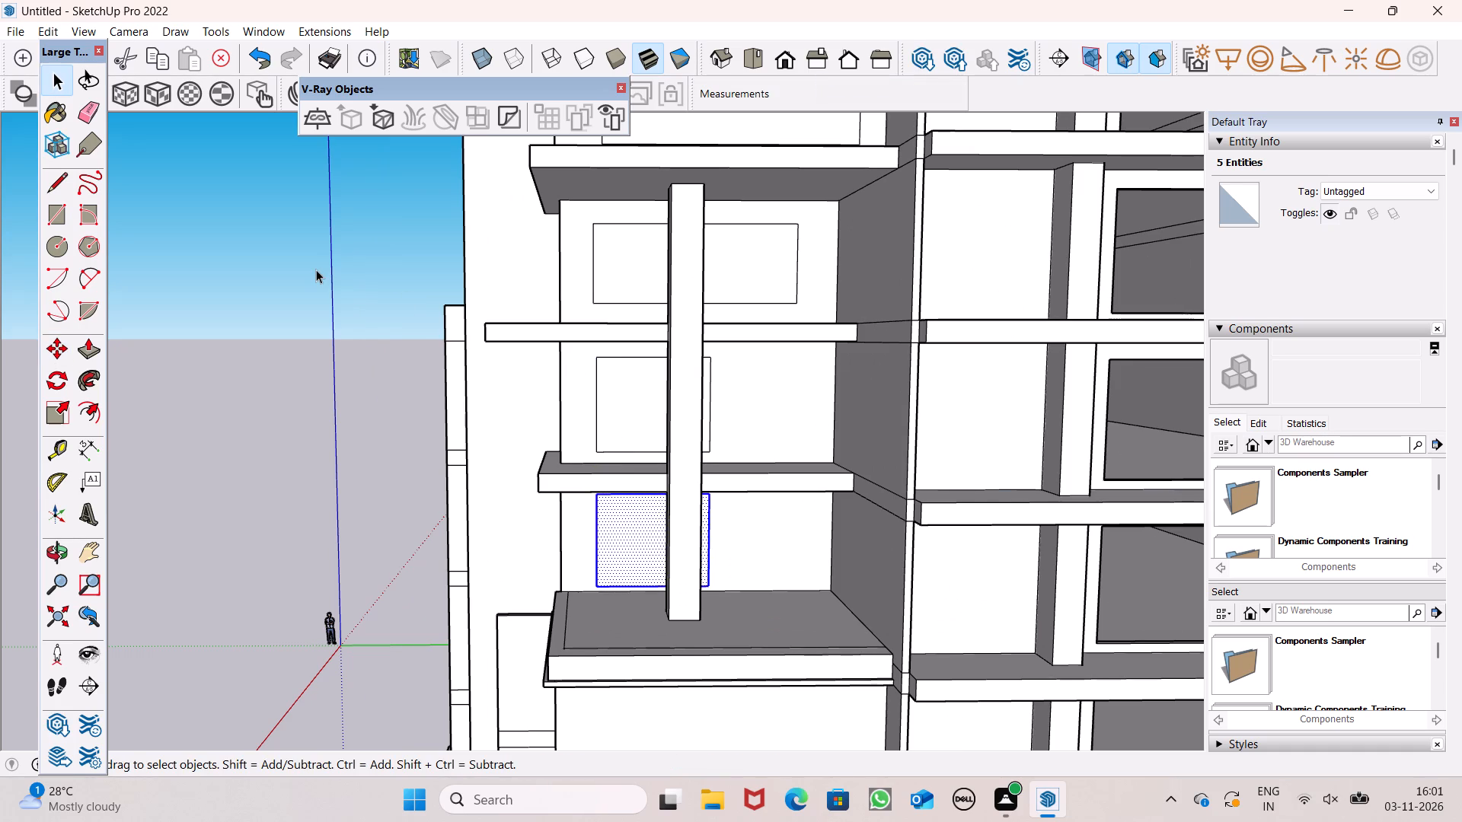
Draw a window rectangle about 12' by 8' on the side wall of the lower projecting block's upper storey.
{"action": "scroll", "coordinate": [470, 314], "scroll_direction": "down", "scroll_amount": 8}
{"action": "middle_click_drag", "start_coordinate": [537, 527], "coordinate": [932, 475]}
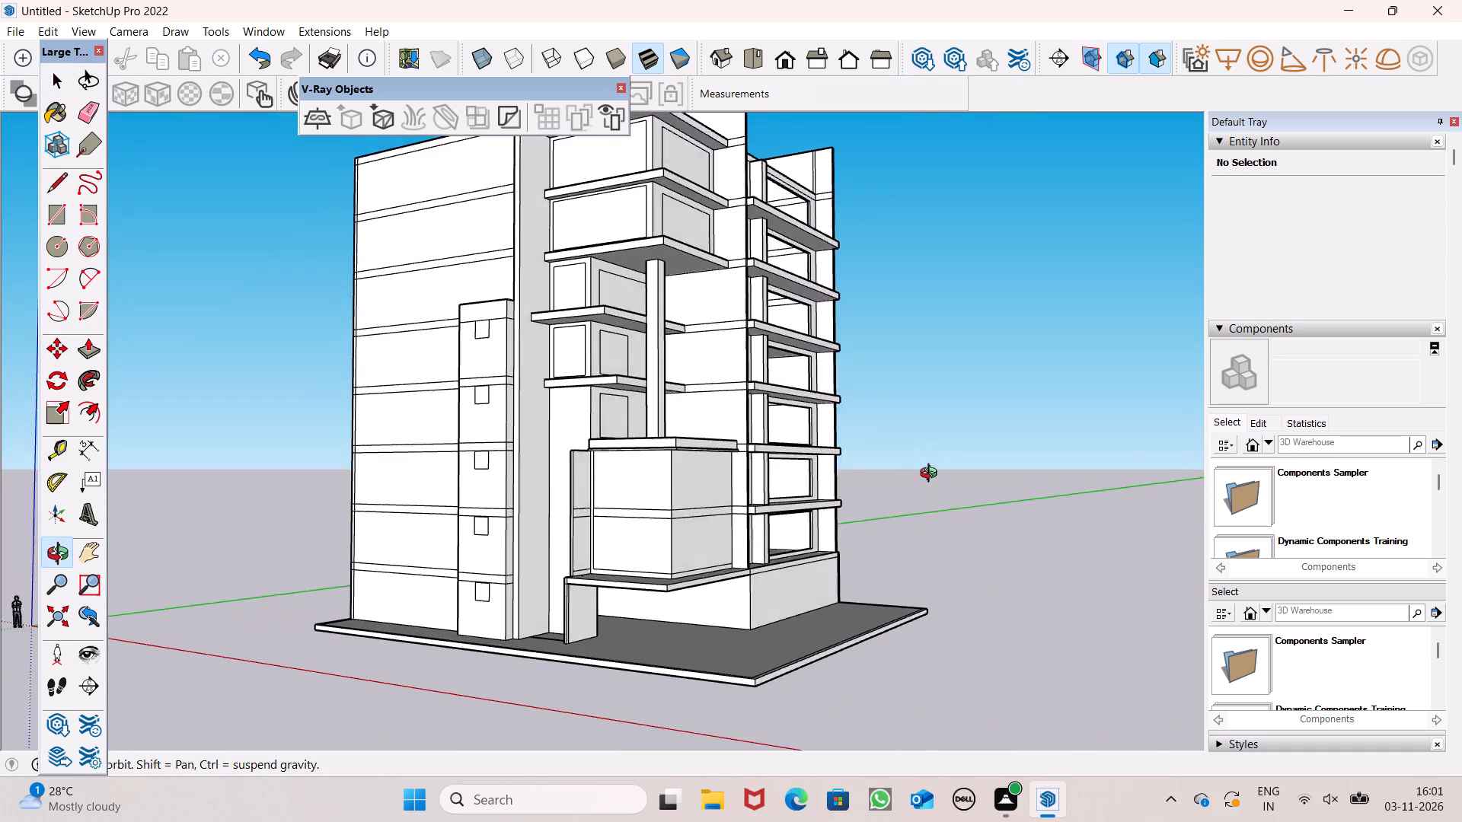
{"action": "middle_click_drag", "start_coordinate": [932, 475], "coordinate": [815, 500]}
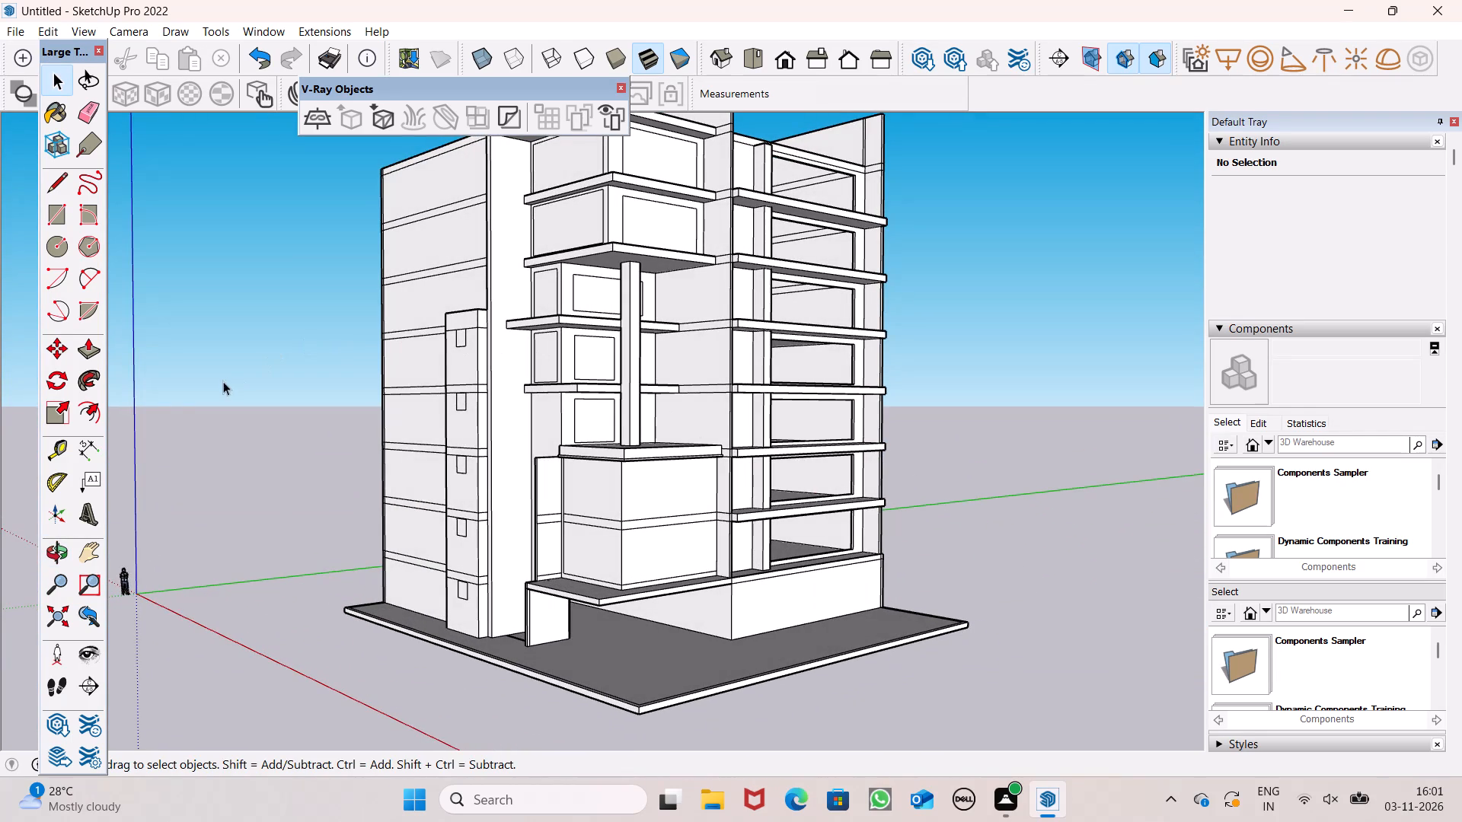
{"action": "left_click", "coordinate": [59, 210]}
{"action": "scroll", "coordinate": [256, 368], "scroll_direction": "down", "scroll_amount": 1}
{"action": "middle_click_drag", "start_coordinate": [452, 553], "coordinate": [894, 583]}
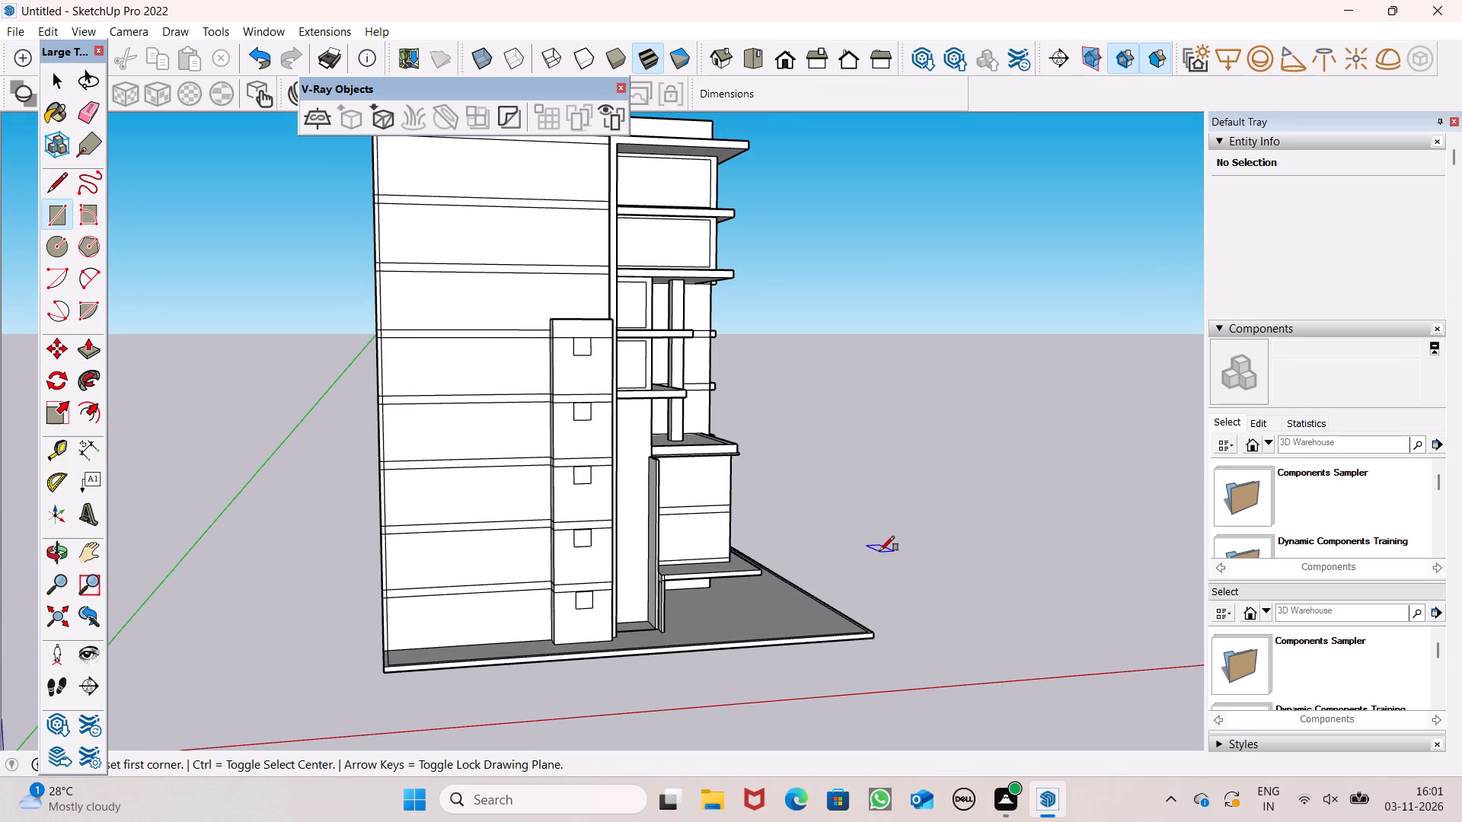
{"action": "scroll", "coordinate": [757, 531], "scroll_direction": "up", "scroll_amount": 3}
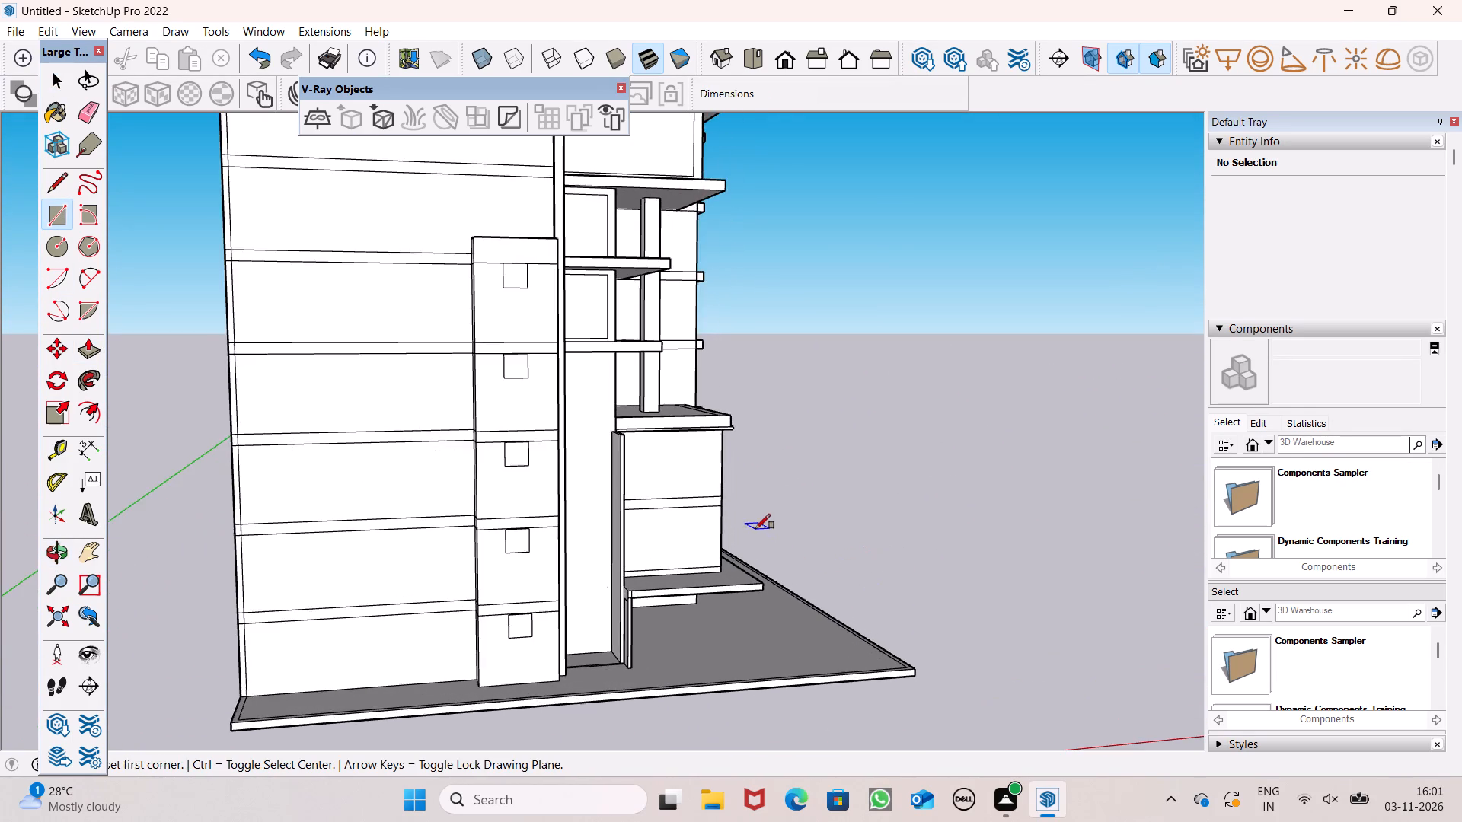
{"action": "scroll", "coordinate": [768, 517], "scroll_direction": "down", "scroll_amount": 1}
{"action": "middle_click_drag", "start_coordinate": [879, 594], "coordinate": [728, 508]}
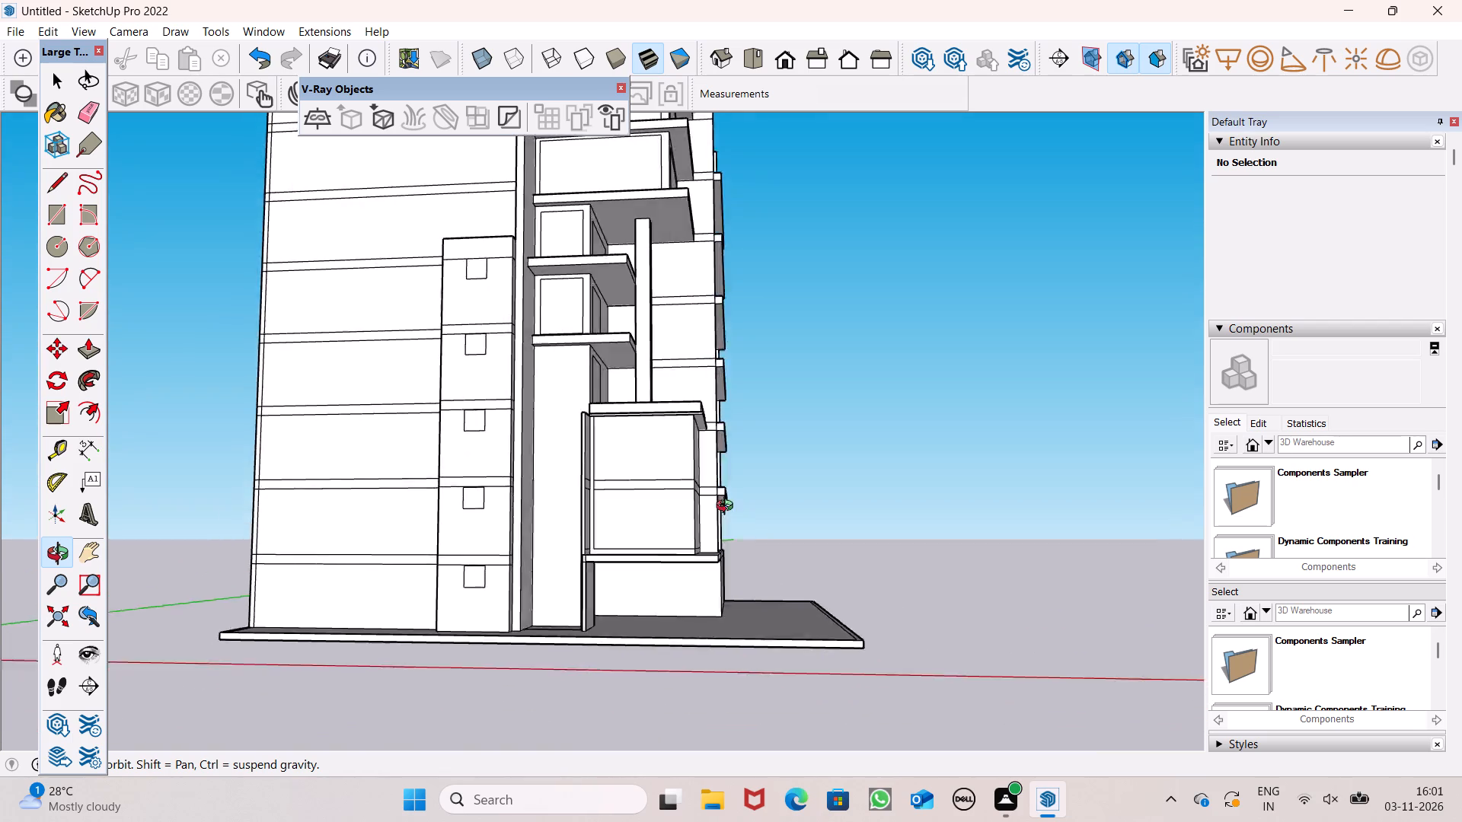
{"action": "middle_click_drag", "start_coordinate": [728, 508], "coordinate": [739, 518]}
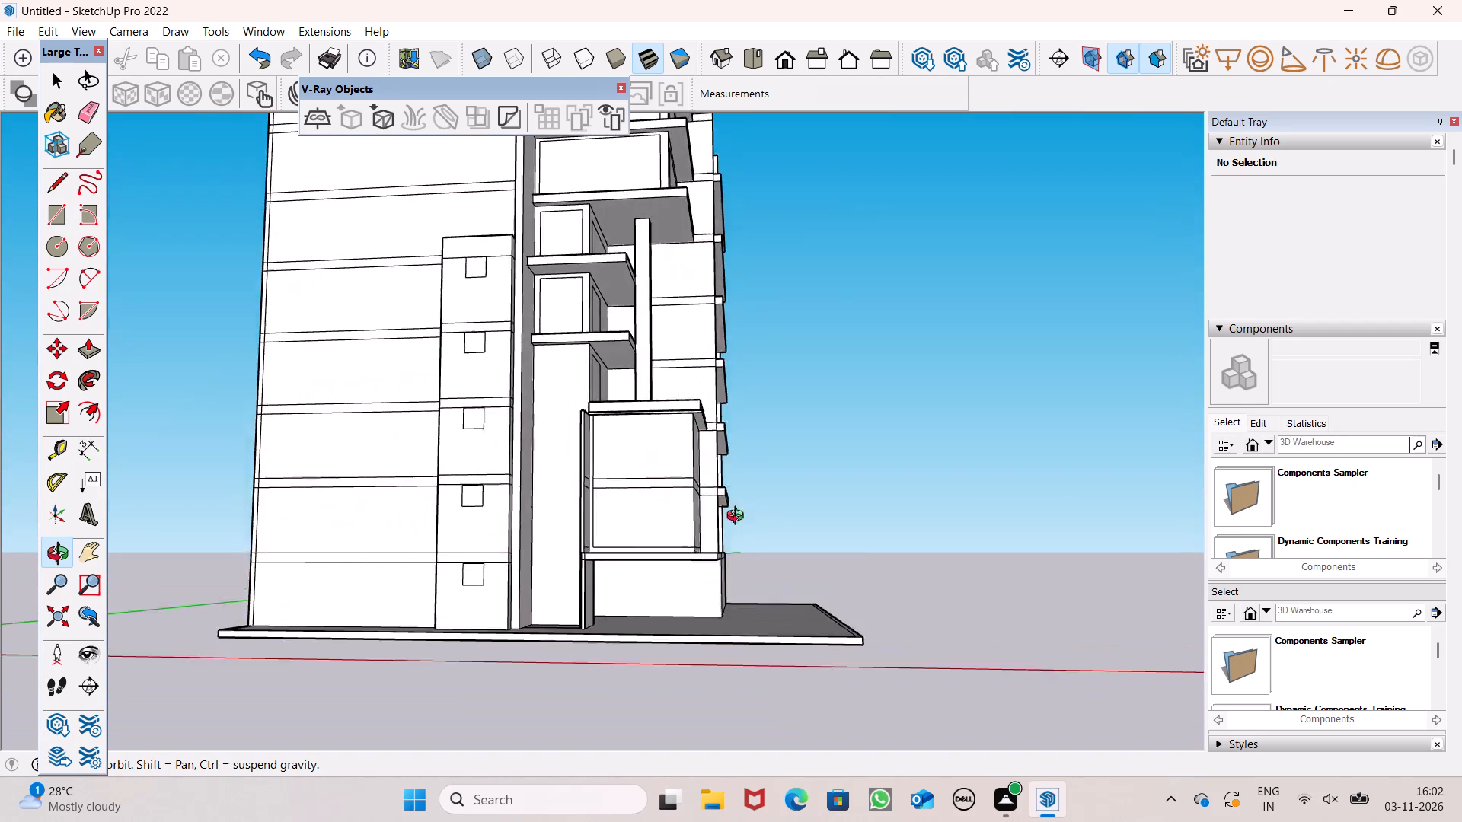
{"action": "middle_click_drag", "start_coordinate": [739, 518], "coordinate": [742, 533]}
{"action": "scroll", "coordinate": [730, 573], "scroll_direction": "up", "scroll_amount": 6}
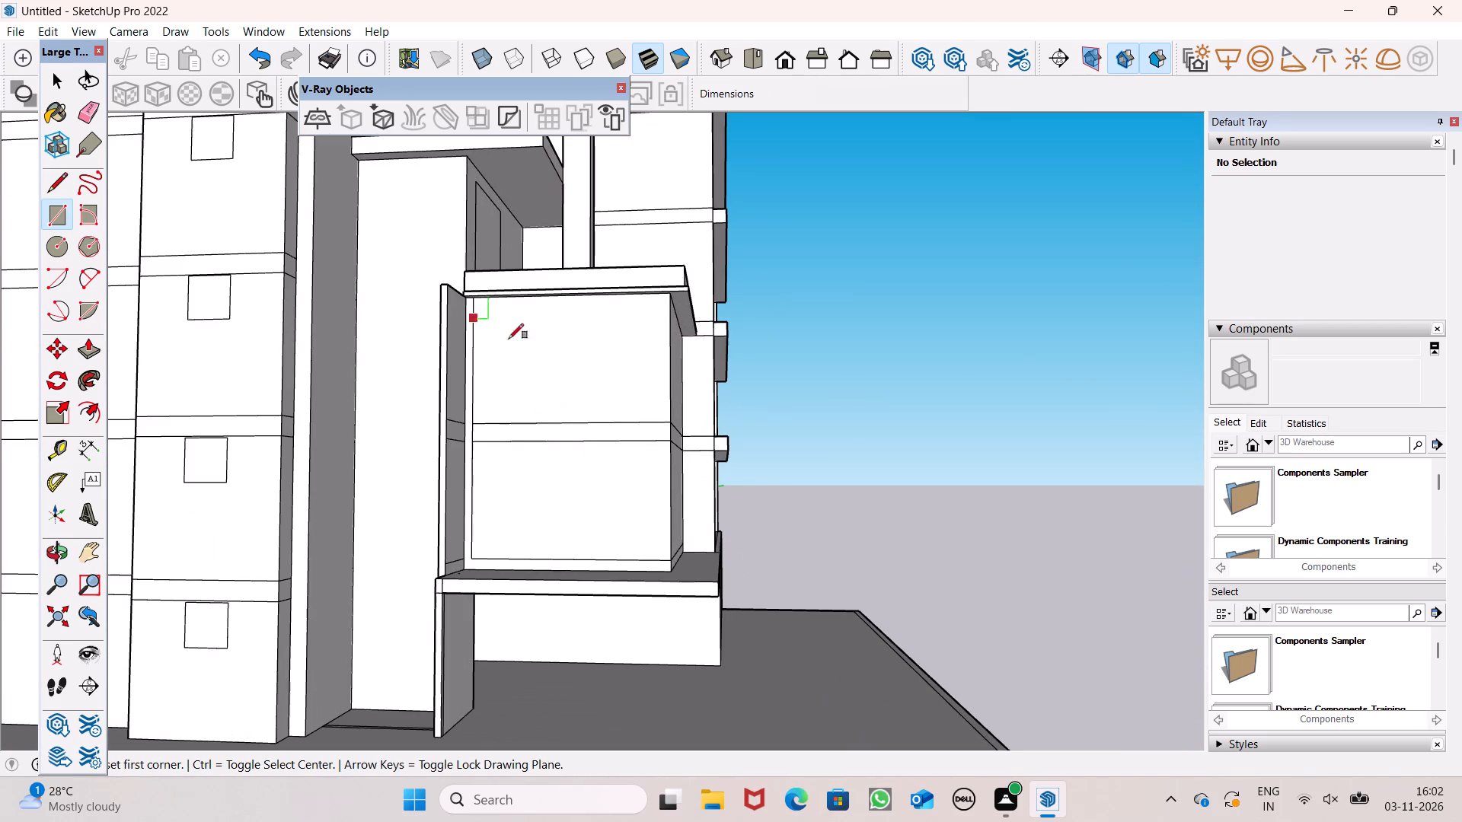
{"action": "middle_click_drag", "start_coordinate": [605, 500], "coordinate": [647, 484]}
{"action": "scroll", "coordinate": [614, 378], "scroll_direction": "up", "scroll_amount": 4}
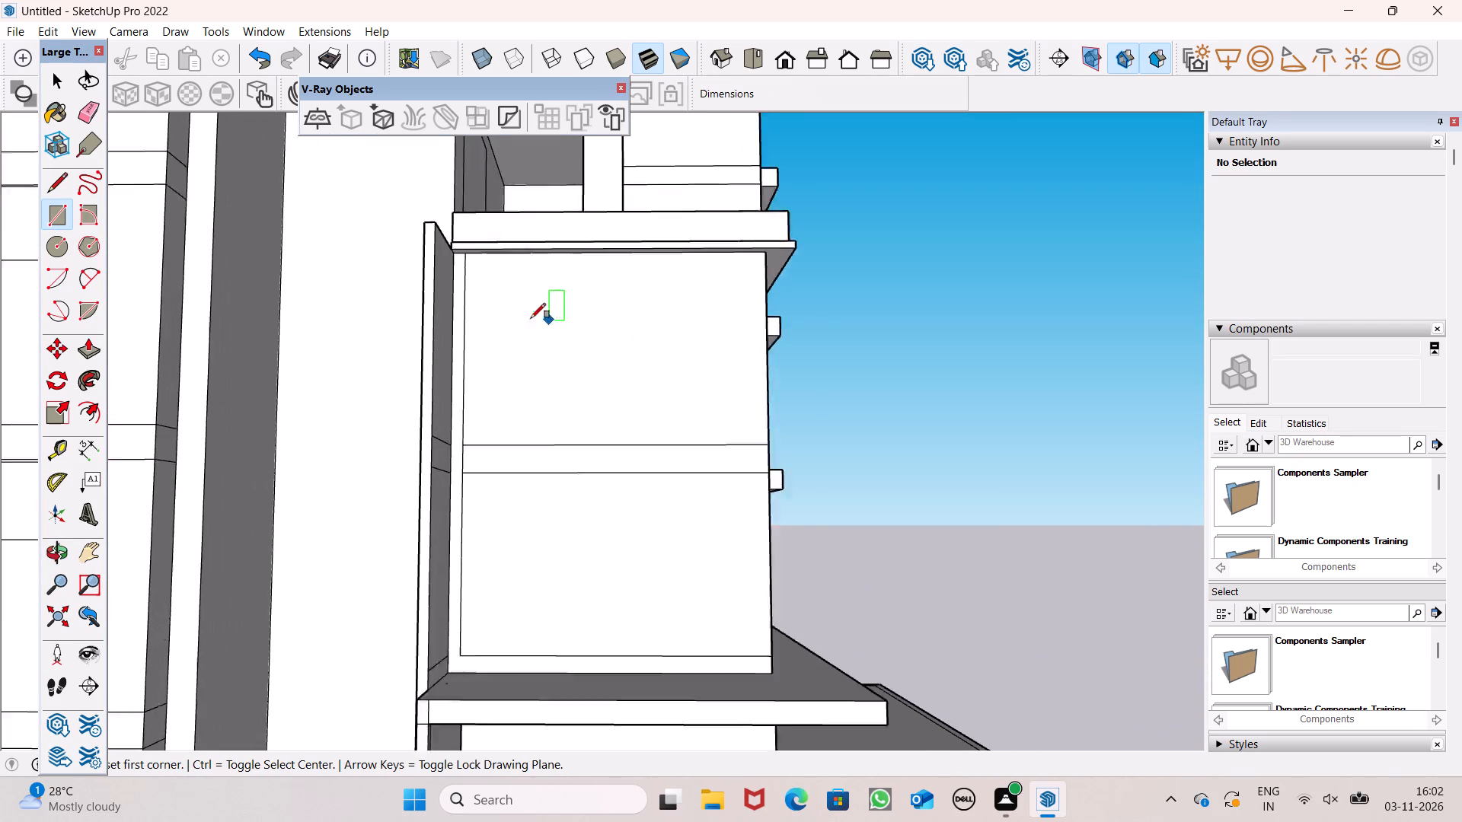
{"action": "scroll", "coordinate": [531, 318], "scroll_direction": "up", "scroll_amount": 1}
{"action": "left_click", "coordinate": [480, 266]}
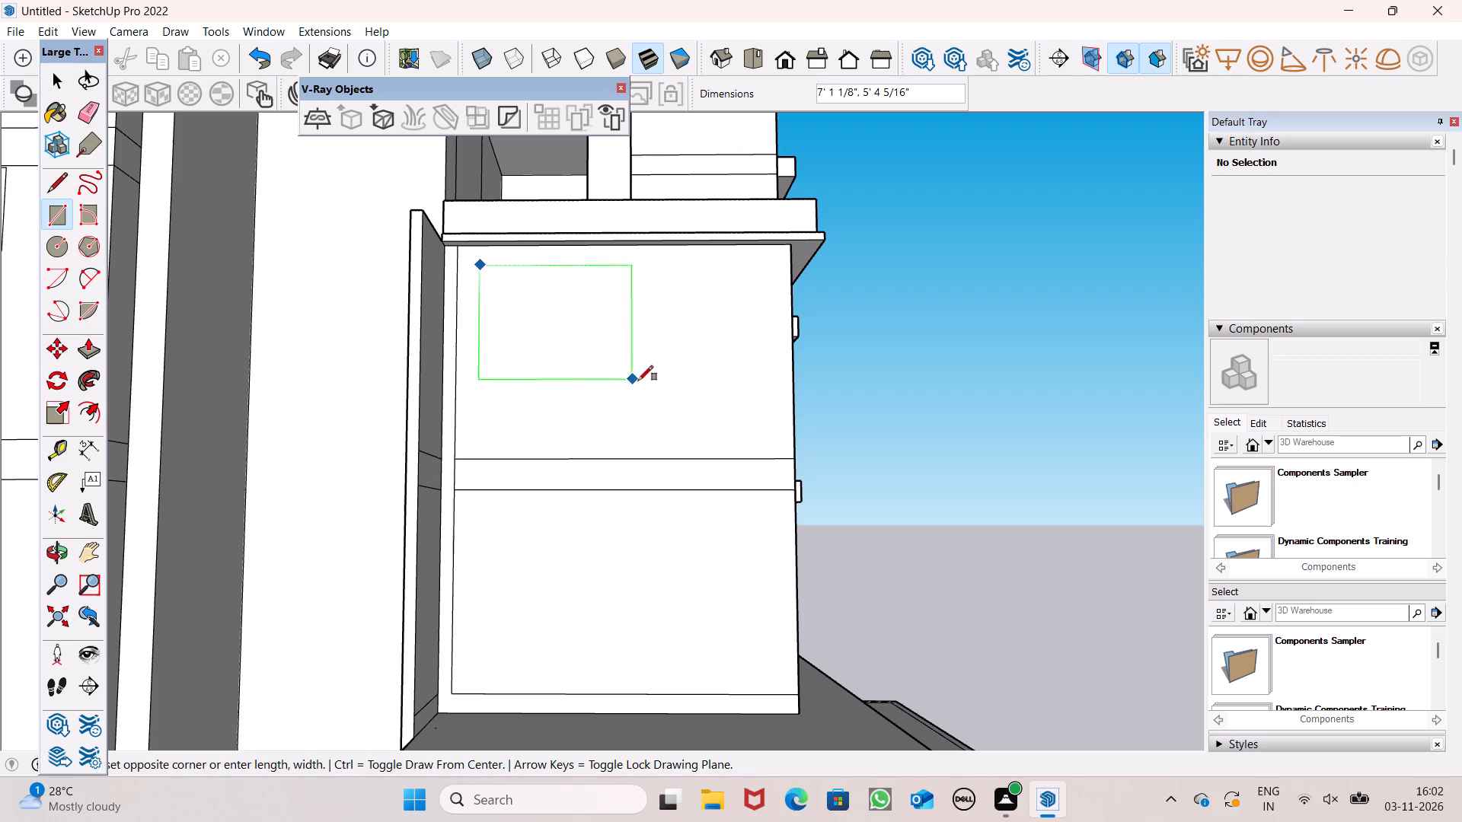
{"action": "left_click", "coordinate": [733, 432]}
Copy the lower projecting block's upper side-wall window rectangle about 11'3" straight down onto the storey below.
{"action": "key", "text": "space"}
{"action": "double_click", "coordinate": [710, 352]}
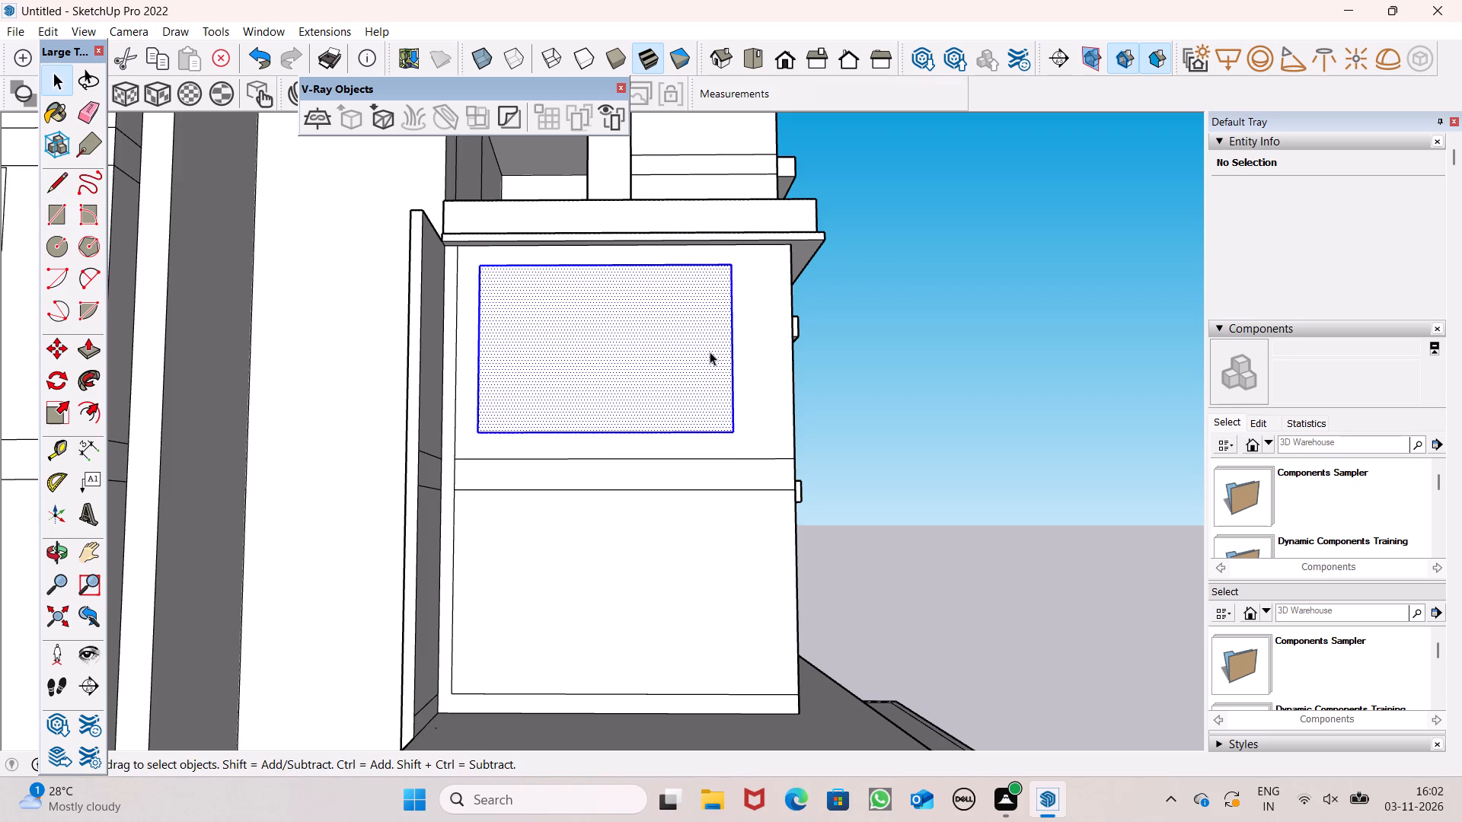
{"action": "scroll", "coordinate": [710, 352], "scroll_direction": "down", "scroll_amount": 7}
{"action": "middle_click_drag", "start_coordinate": [731, 423], "coordinate": [713, 451]}
{"action": "key", "text": "m"}
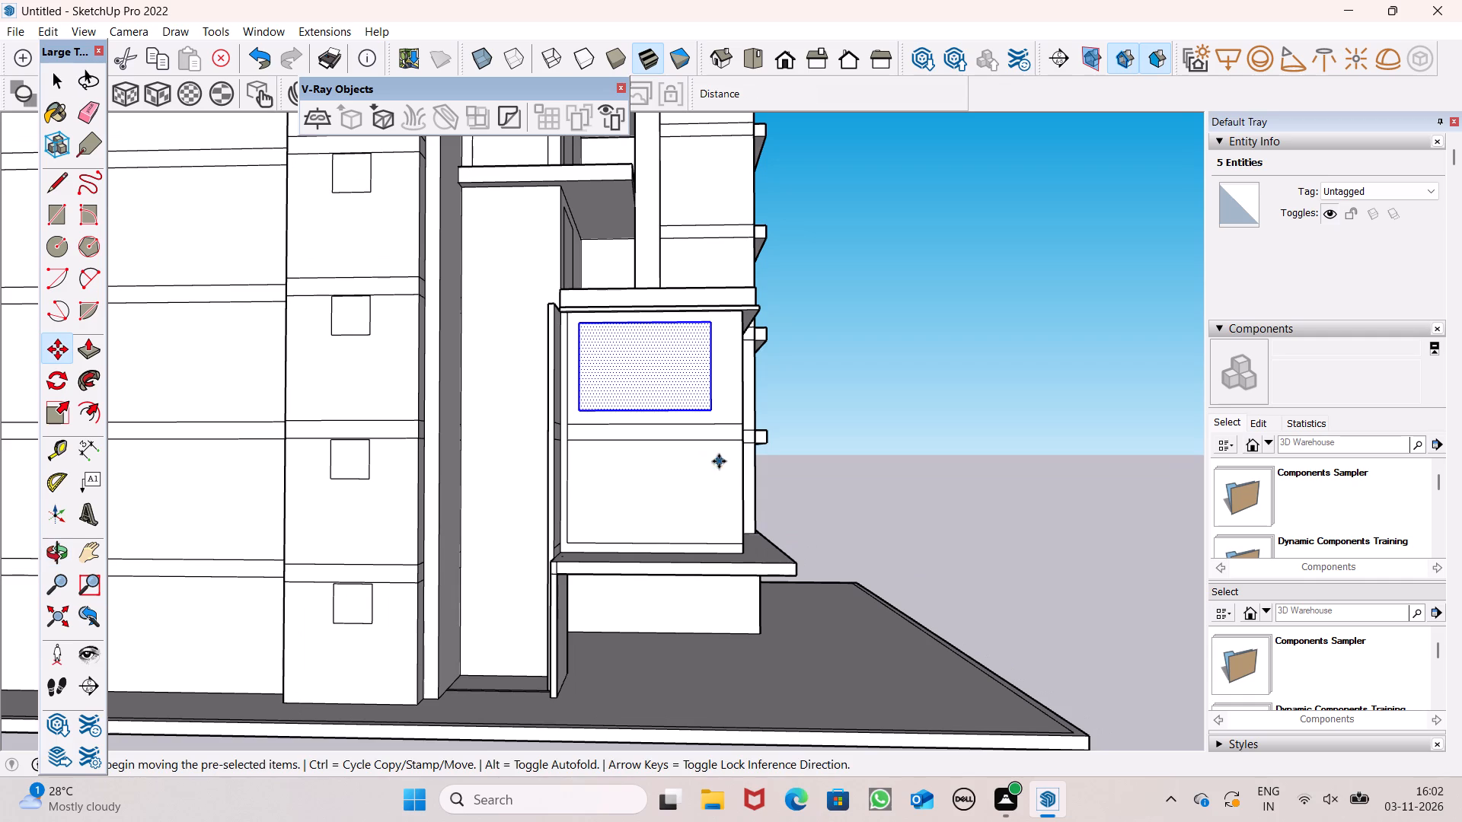
{"action": "key", "text": "Return"}
{"action": "scroll", "coordinate": [644, 575], "scroll_direction": "up", "scroll_amount": 1}
{"action": "left_click_drag", "start_coordinate": [637, 365], "coordinate": [640, 371]}
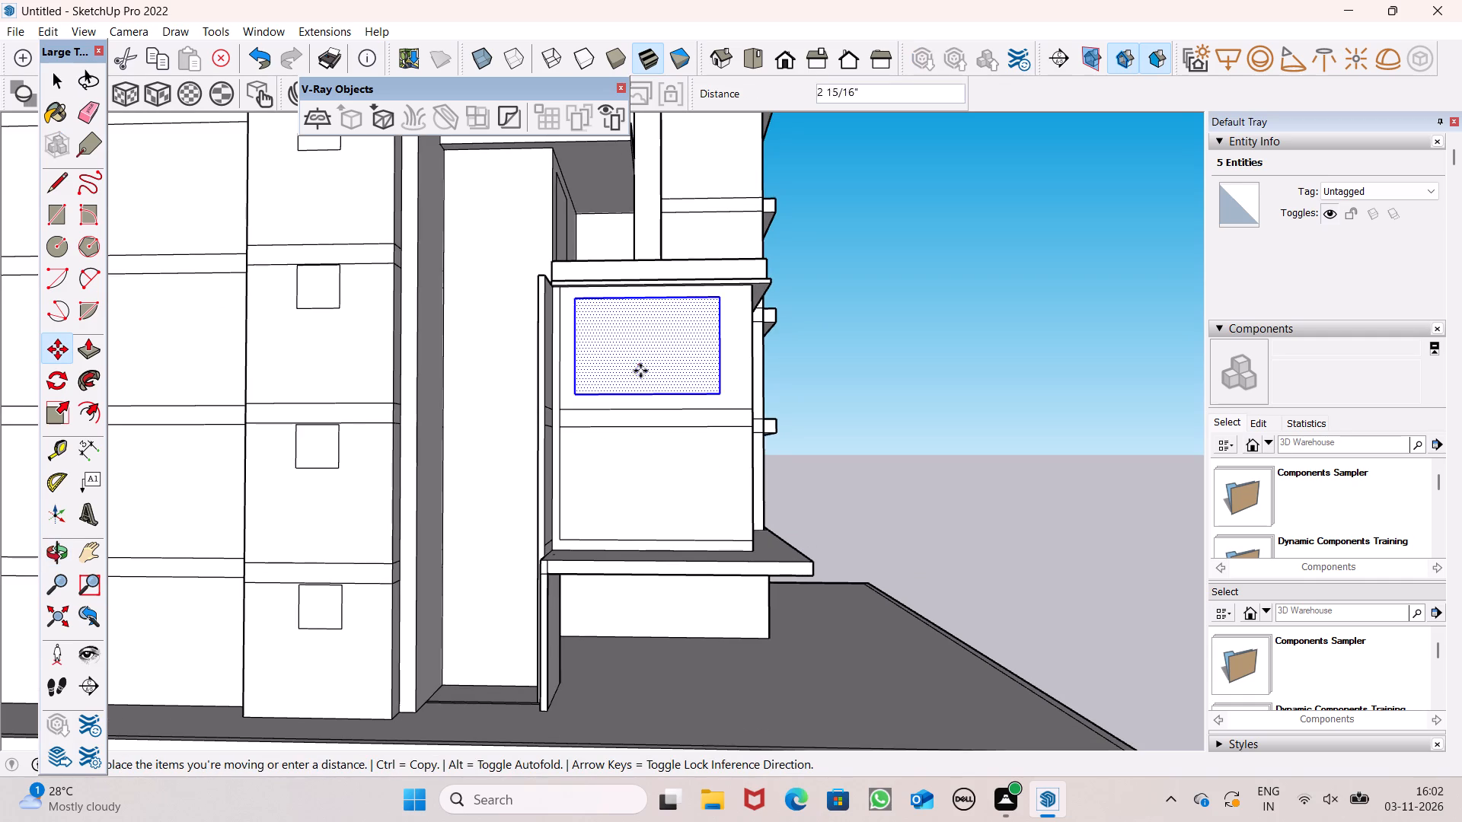
{"action": "left_click_drag", "start_coordinate": [640, 371], "coordinate": [643, 504]}
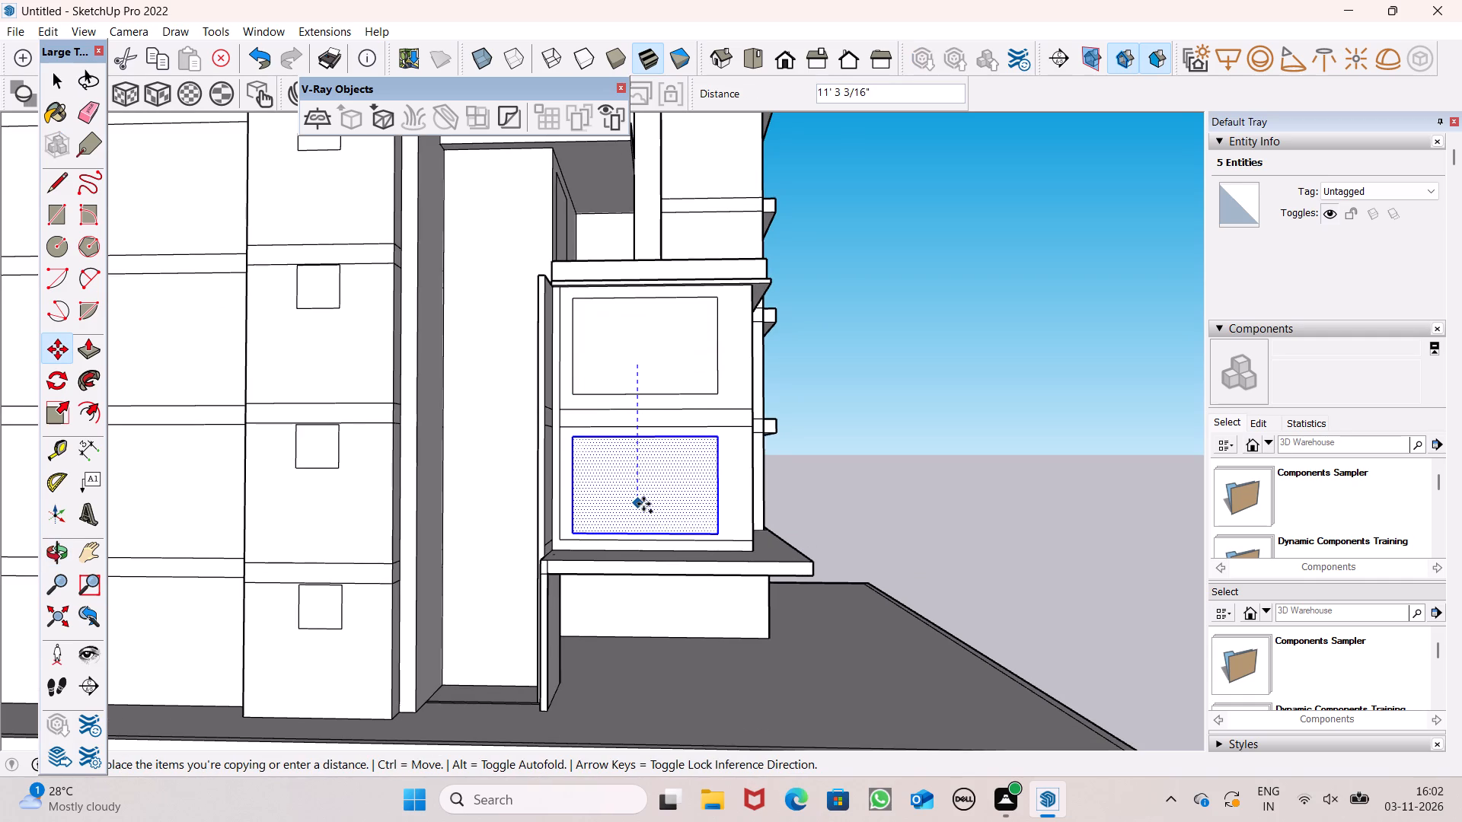
{"action": "left_click_drag", "start_coordinate": [643, 504], "coordinate": [643, 505]}
{"action": "key", "text": "space"}
{"action": "left_click_drag", "start_coordinate": [988, 432], "coordinate": [981, 418]}
Draw a window rectangle about 17'11" by 8'3" on the front wall of the lower projecting block's upper storey.
{"action": "scroll", "coordinate": [852, 314], "scroll_direction": "down", "scroll_amount": 3}
{"action": "middle_click_drag", "start_coordinate": [858, 437], "coordinate": [602, 562]}
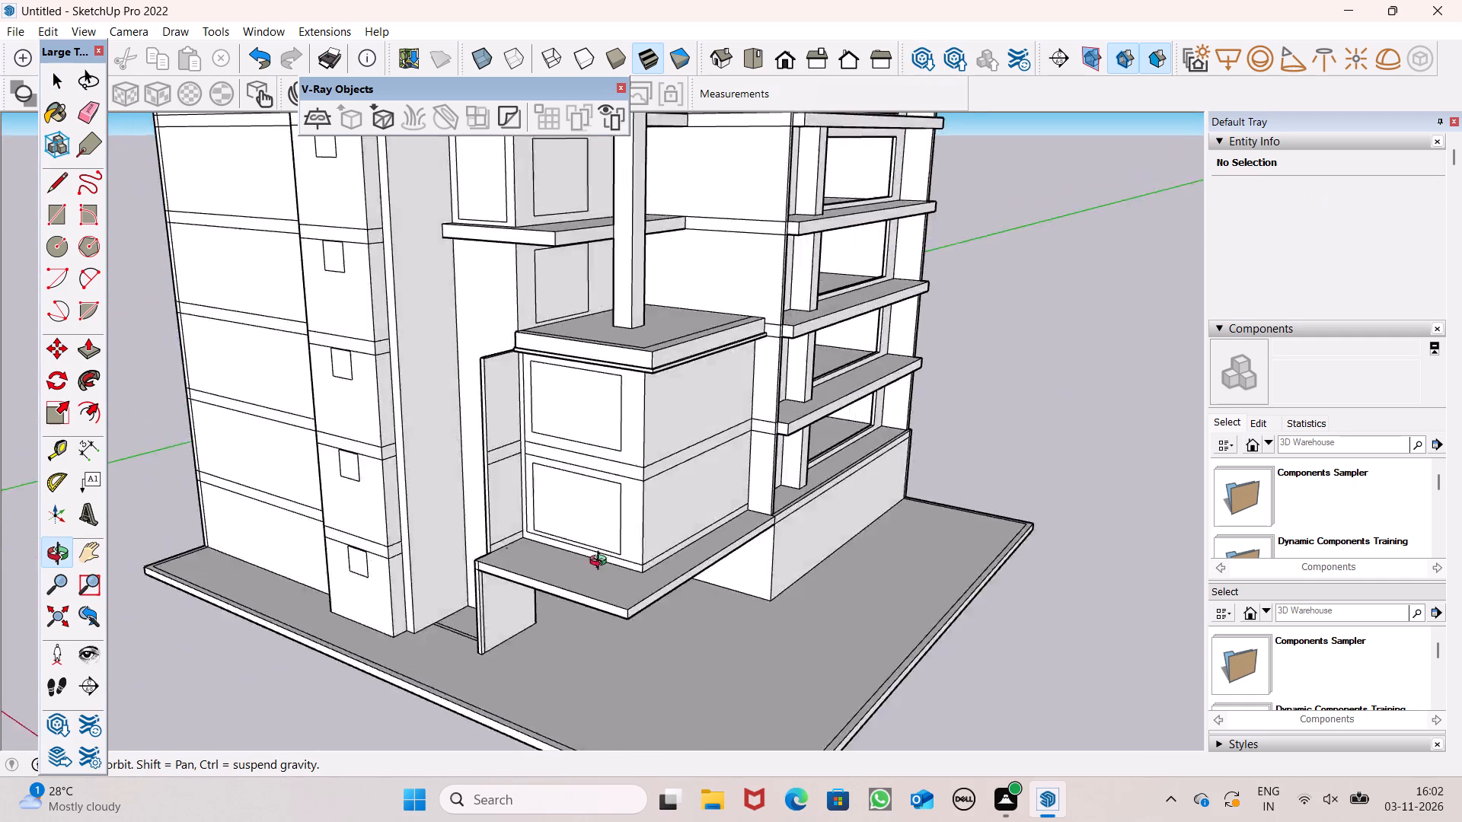
{"action": "middle_click_drag", "start_coordinate": [602, 562], "coordinate": [282, 484]}
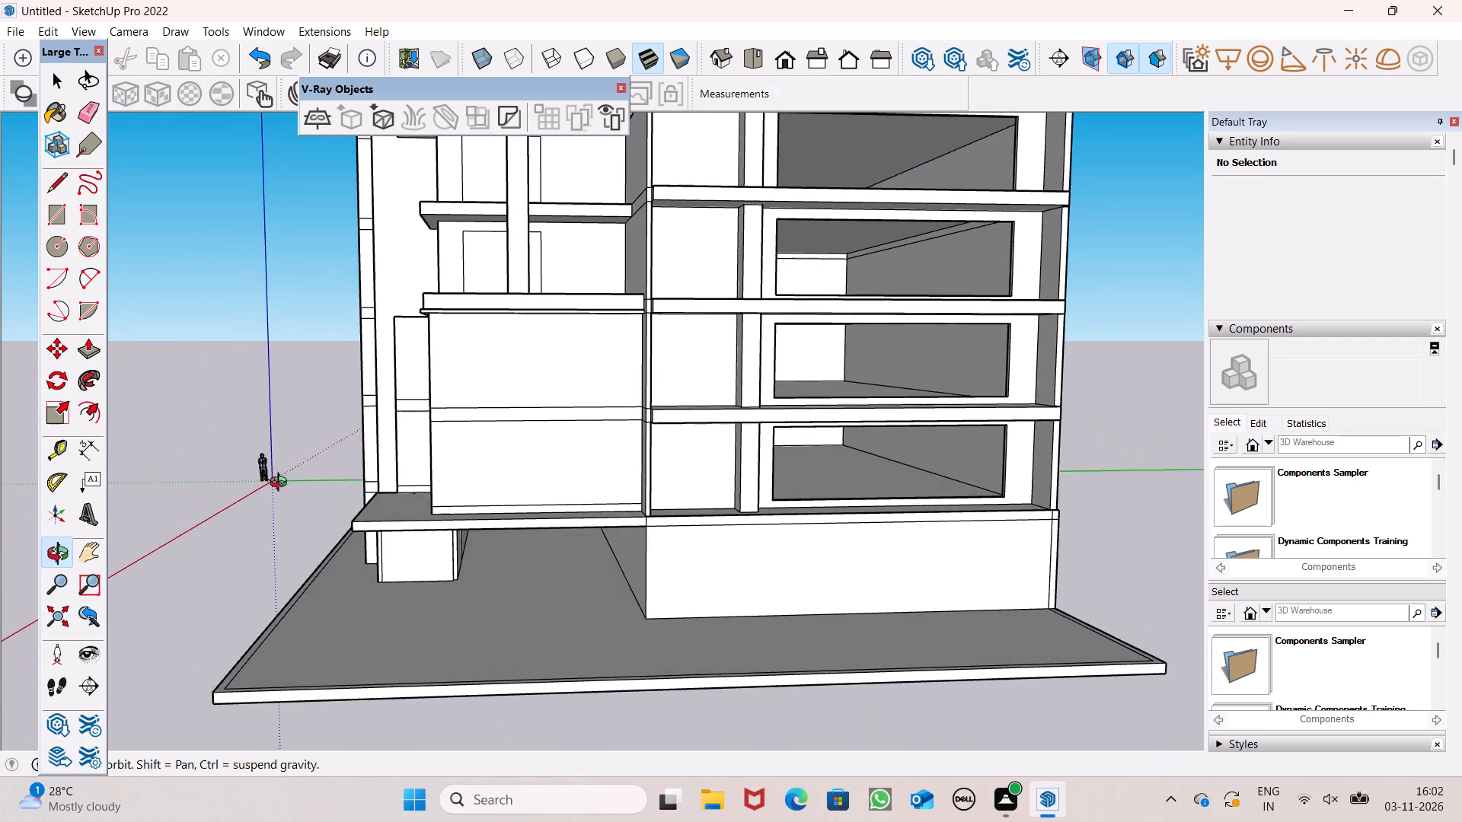
{"action": "middle_click_drag", "start_coordinate": [282, 484], "coordinate": [252, 492]}
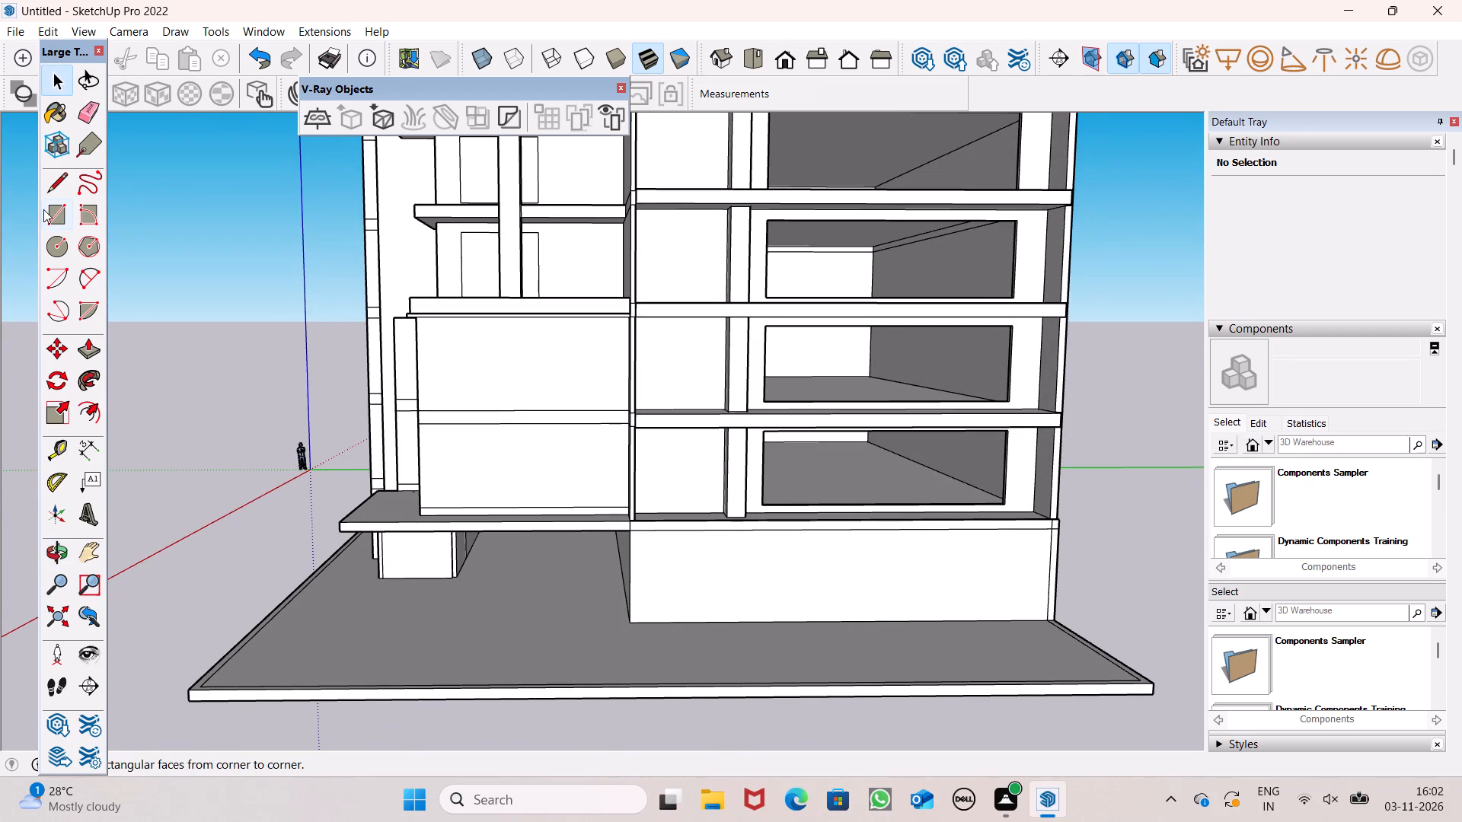
{"action": "left_click", "coordinate": [55, 209]}
{"action": "middle_click_drag", "start_coordinate": [424, 347], "coordinate": [398, 348]}
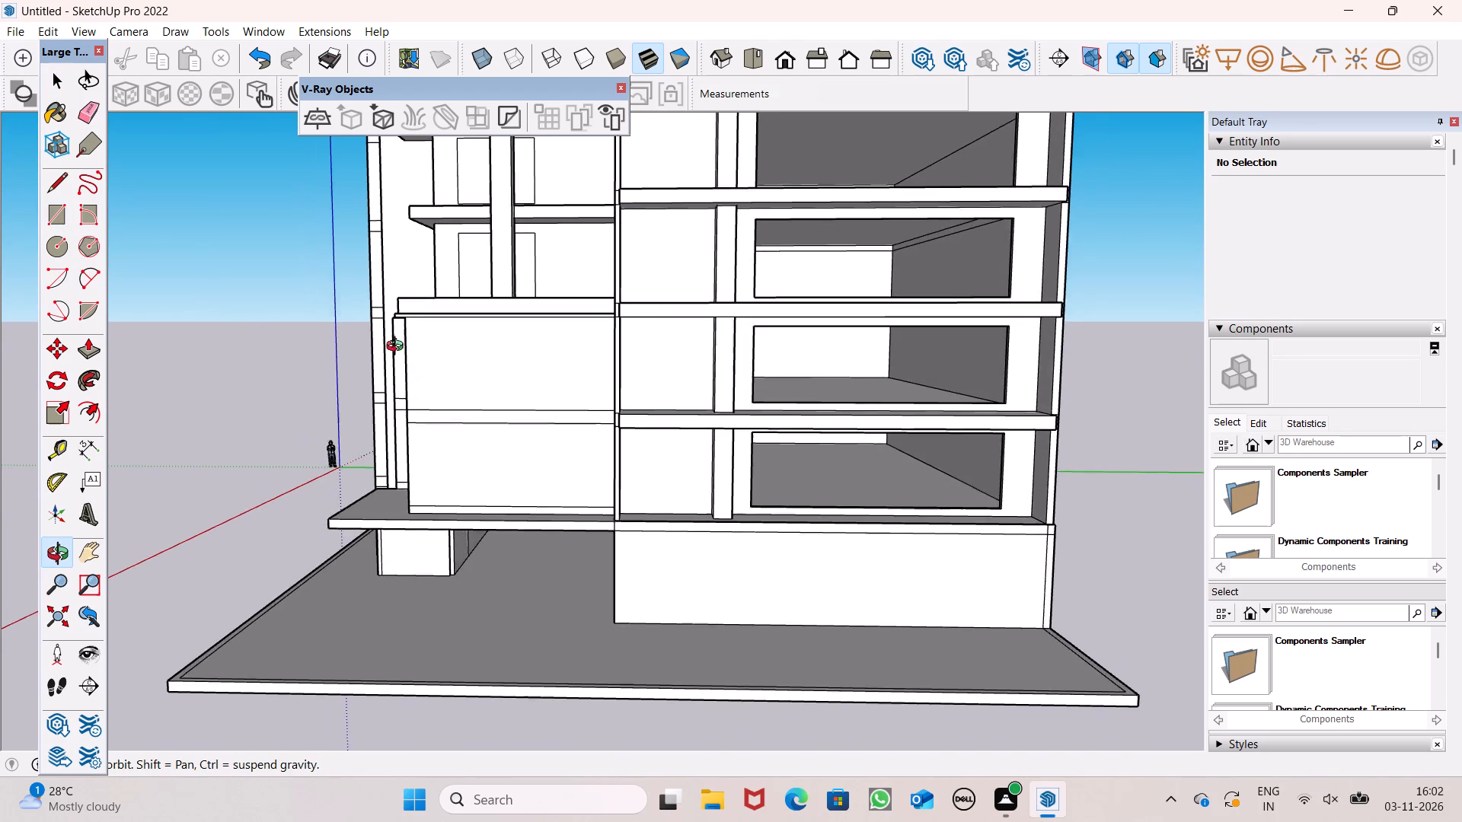
{"action": "middle_click_drag", "start_coordinate": [398, 348], "coordinate": [455, 352]}
{"action": "scroll", "coordinate": [512, 370], "scroll_direction": "up", "scroll_amount": 5}
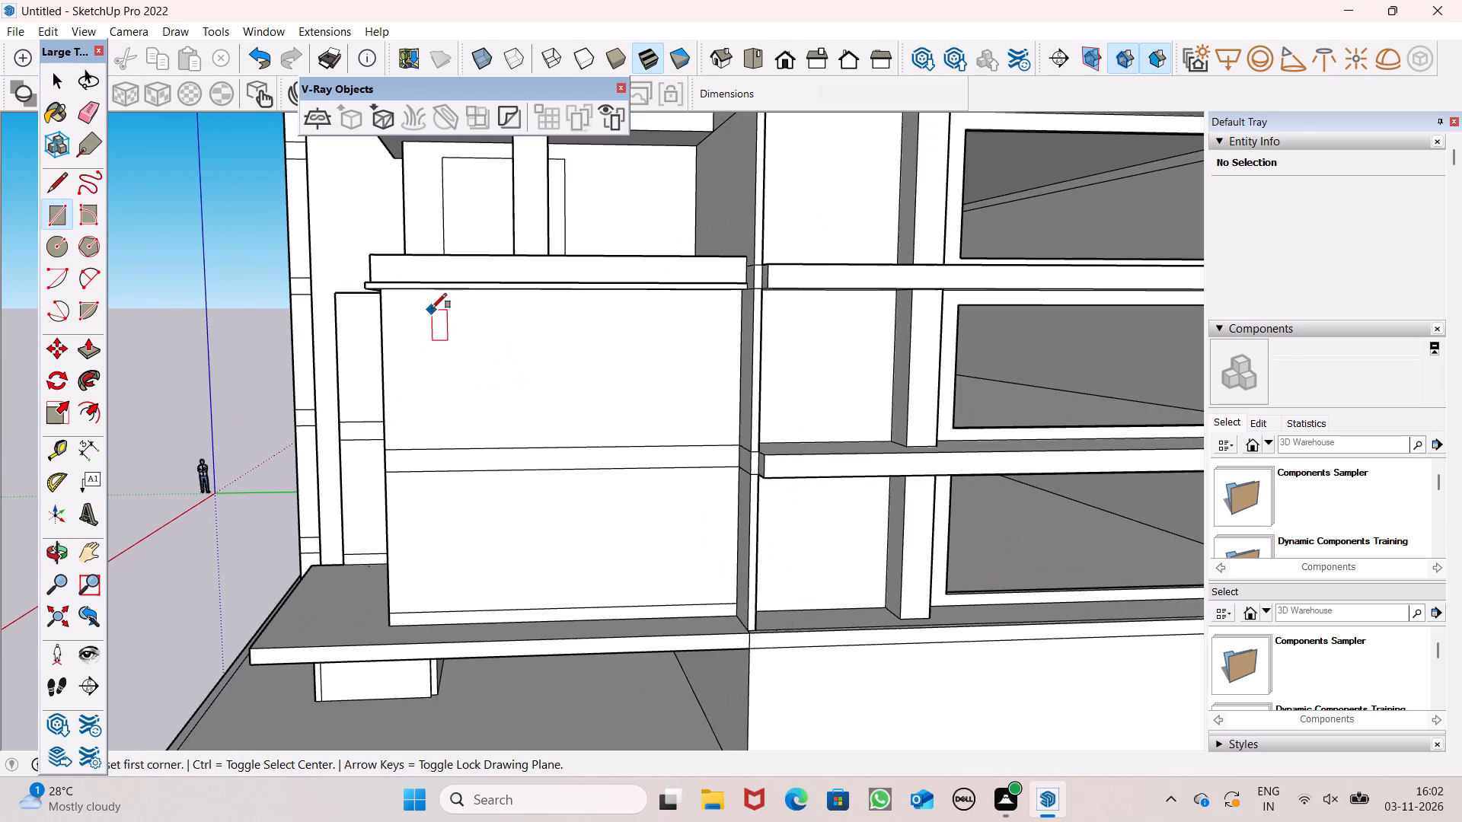
{"action": "left_click", "coordinate": [431, 304]}
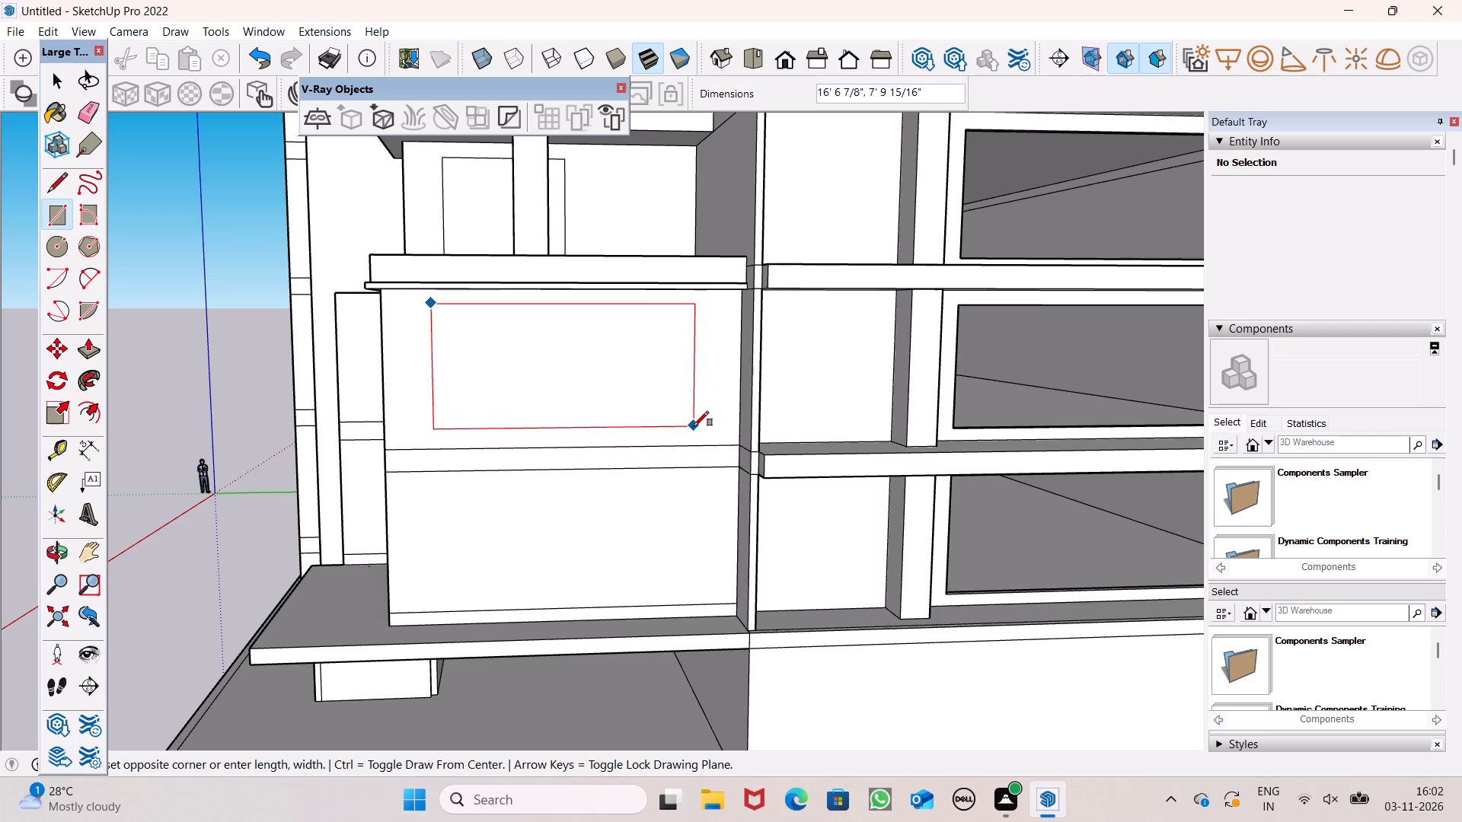
{"action": "scroll", "coordinate": [701, 427], "scroll_direction": "up", "scroll_amount": 1}
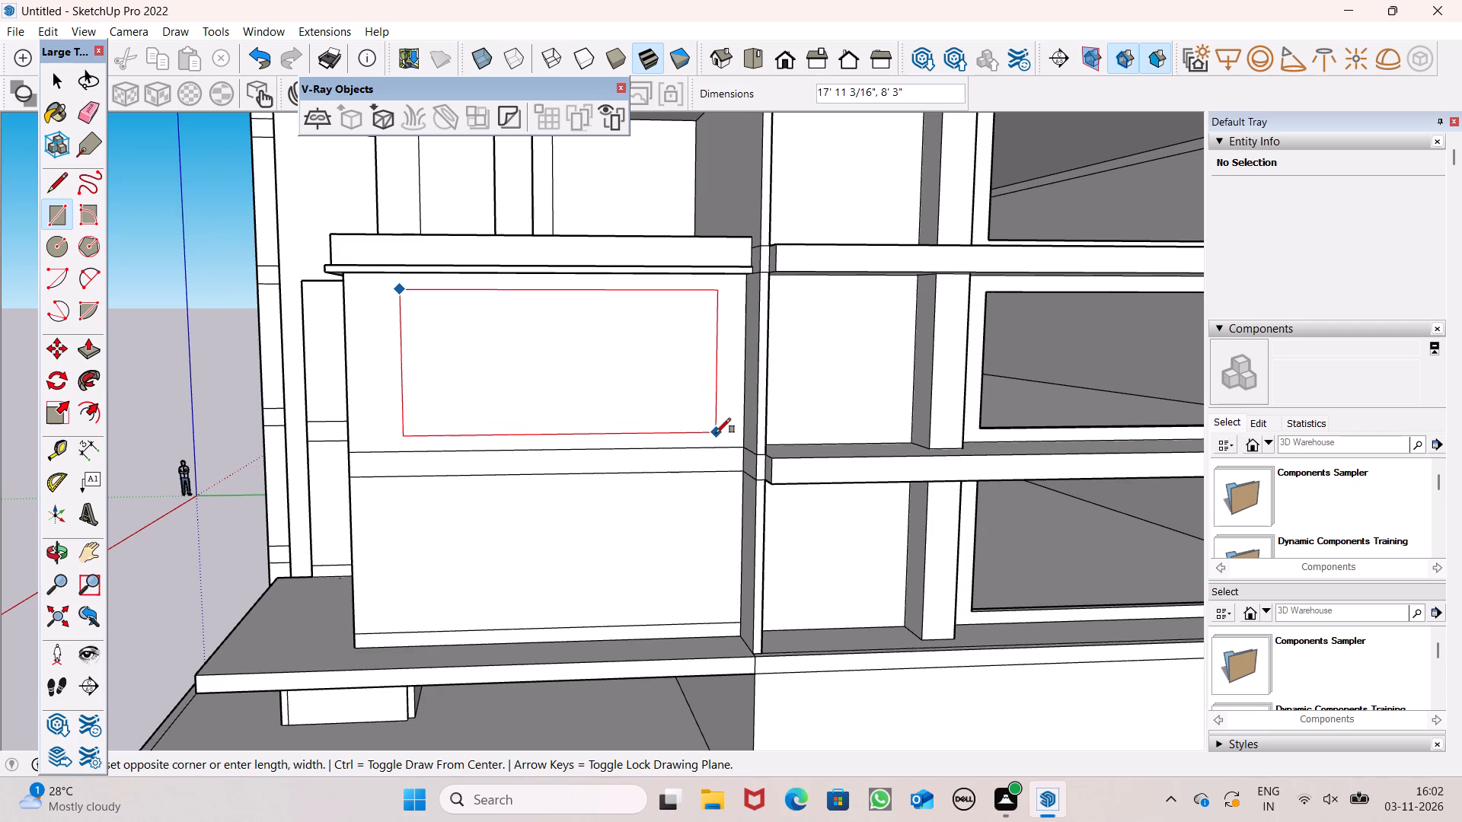
{"action": "left_click", "coordinate": [716, 433]}
Copy the lower projecting block's upper front window rectangle about 11' straight down onto the storey below.
{"action": "key", "text": "space"}
{"action": "double_click", "coordinate": [605, 363]}
{"action": "scroll", "coordinate": [589, 309], "scroll_direction": "down", "scroll_amount": 7}
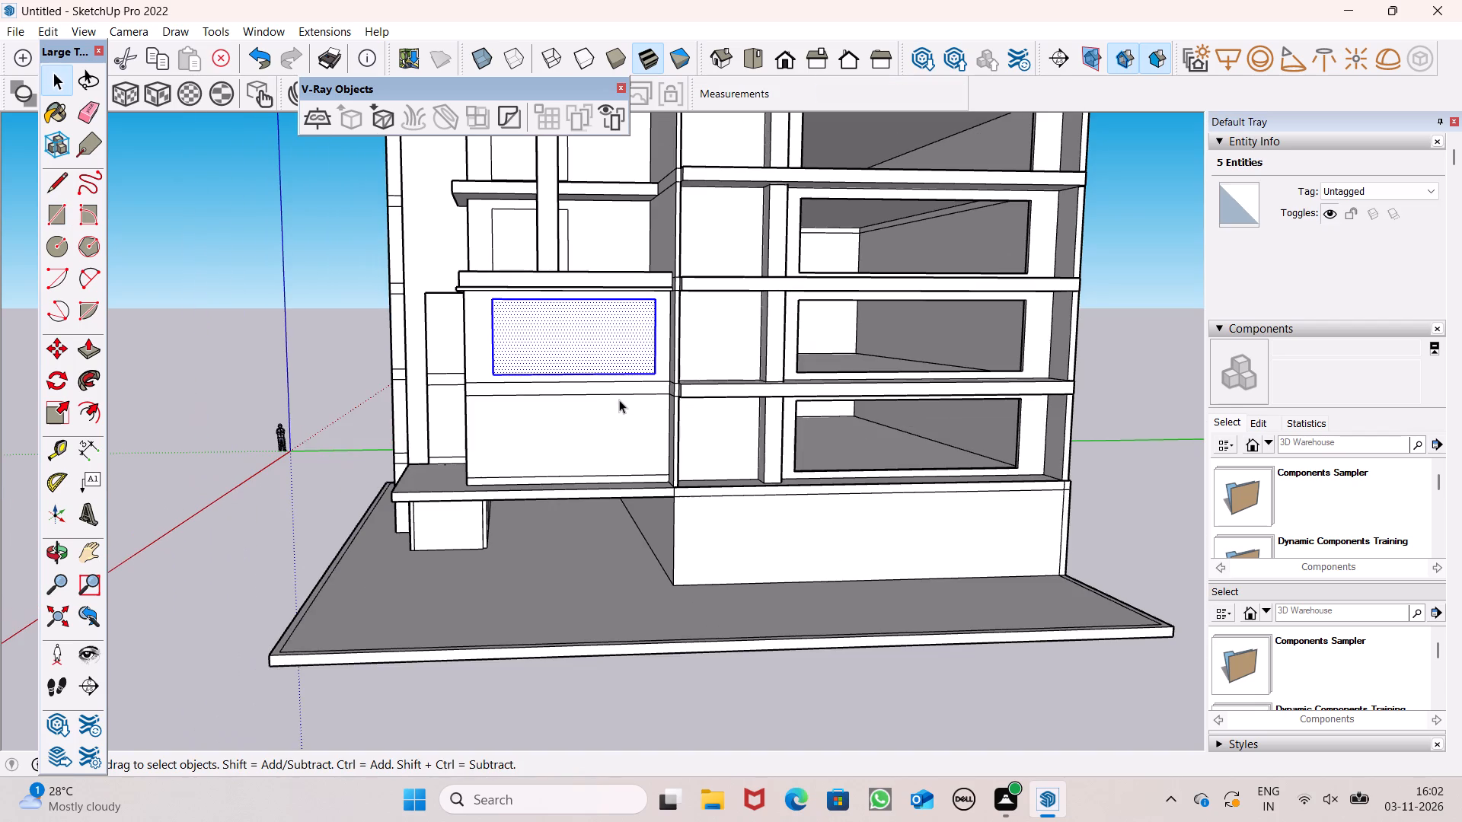
{"action": "key", "text": "m"}
{"action": "key", "text": "Return"}
{"action": "left_click_drag", "start_coordinate": [575, 359], "coordinate": [563, 444], "text": "ctrl"}
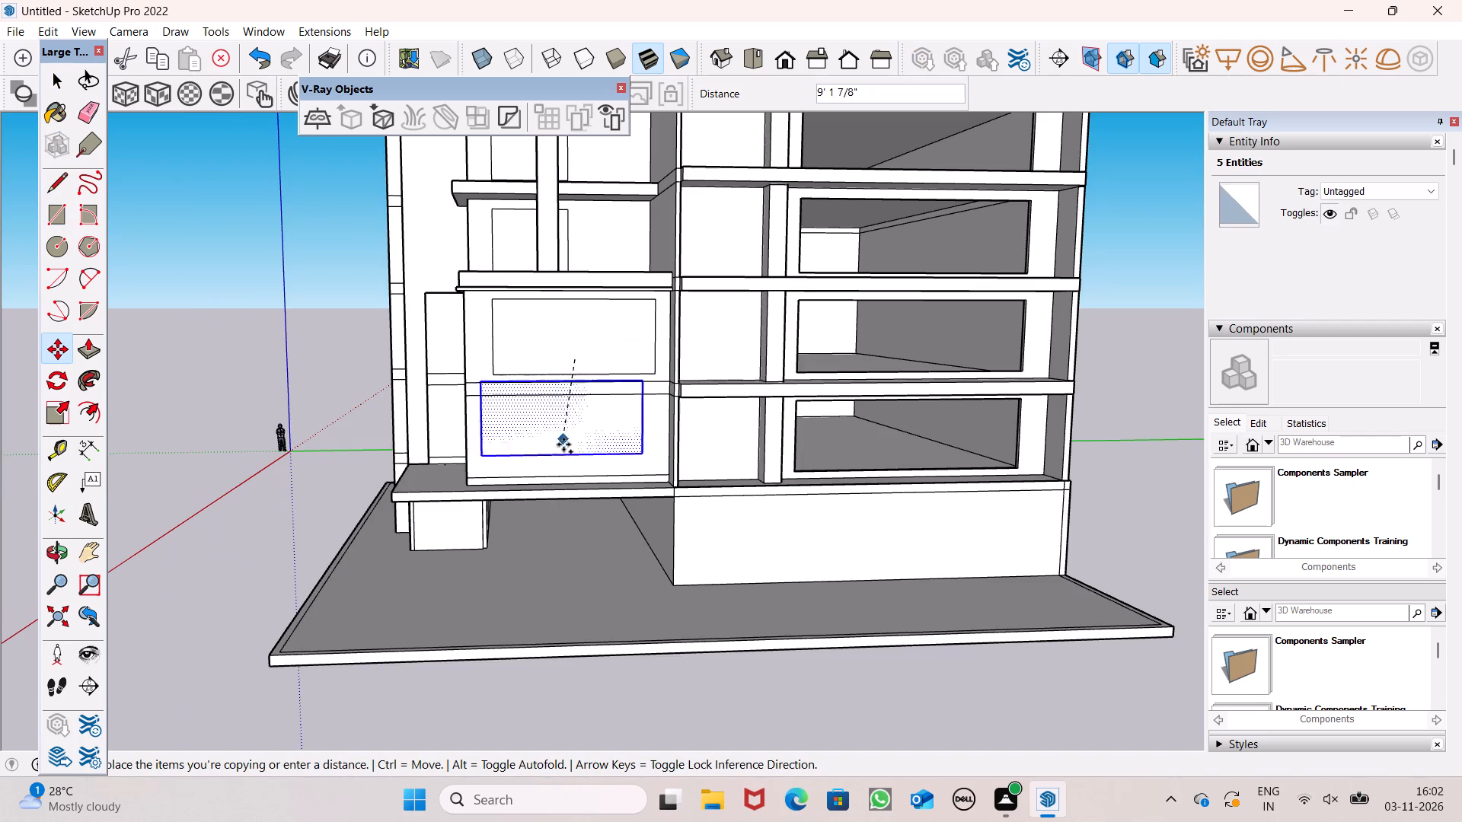
{"action": "left_click_drag", "start_coordinate": [563, 444], "coordinate": [585, 458], "text": "ctrl"}
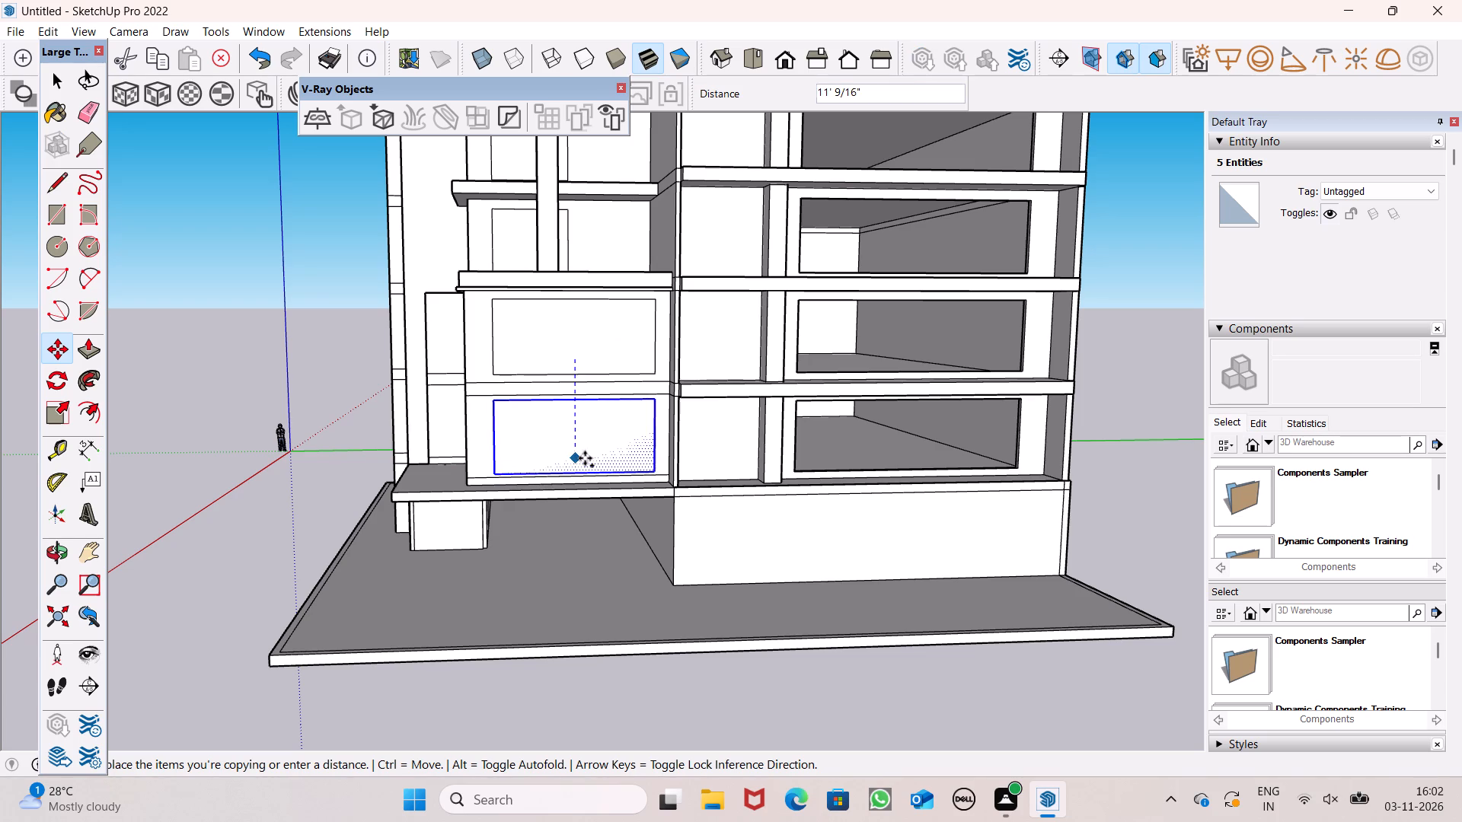
{"action": "left_click_drag", "start_coordinate": [585, 458], "coordinate": [582, 458], "text": "ctrl"}
{"action": "key", "text": "space"}
{"action": "left_click", "coordinate": [197, 349]}
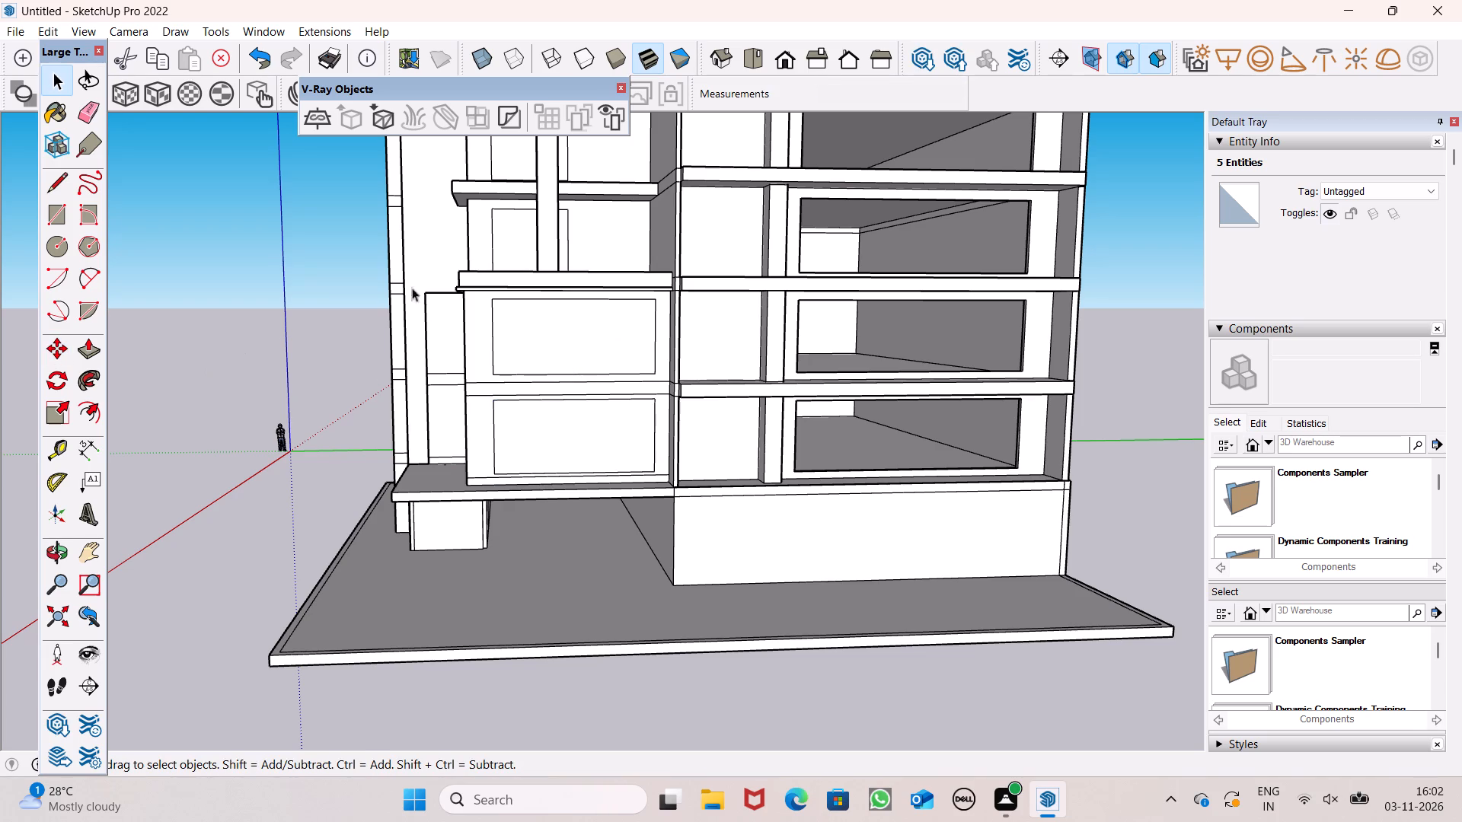
Push both front window rectangles of the lower projecting block in by 6" to cut the openings.
{"action": "left_click", "coordinate": [81, 347]}
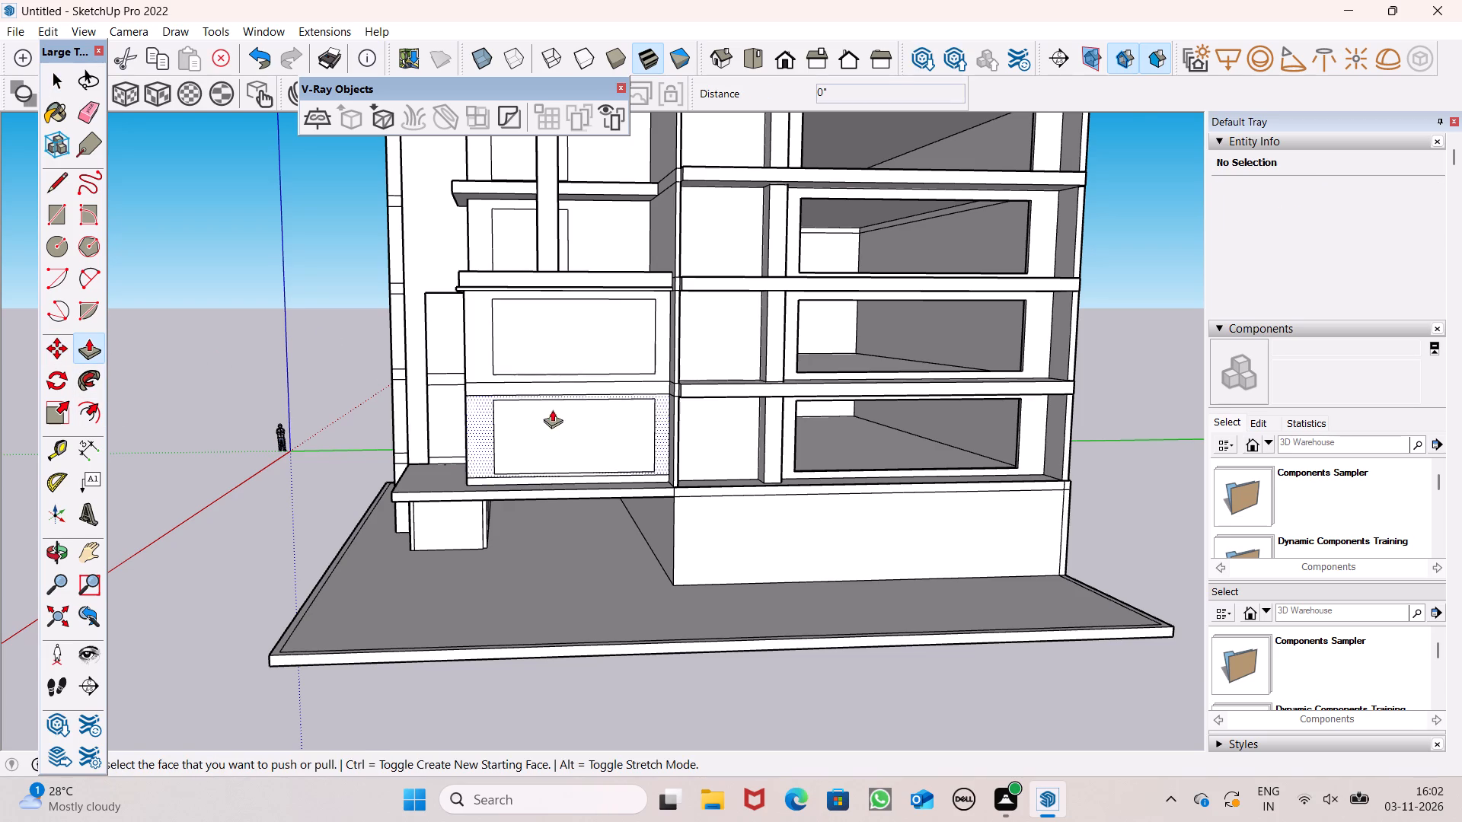
{"action": "scroll", "coordinate": [553, 413], "scroll_direction": "up", "scroll_amount": 6}
{"action": "scroll", "coordinate": [619, 365], "scroll_direction": "down", "scroll_amount": 1}
{"action": "middle_click_drag", "start_coordinate": [623, 422], "coordinate": [621, 433]}
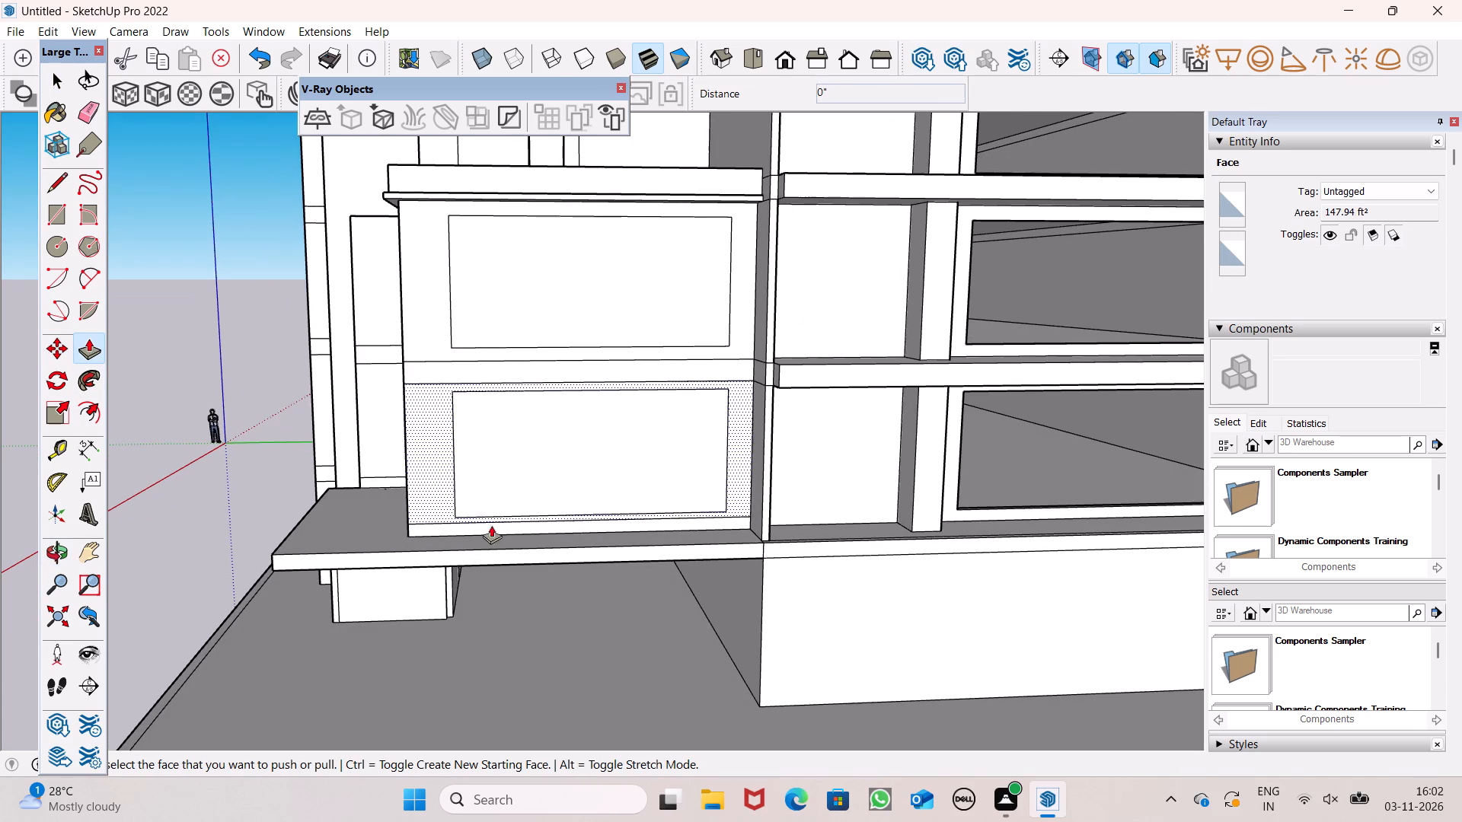
{"action": "left_click_drag", "start_coordinate": [477, 507], "coordinate": [544, 469]}
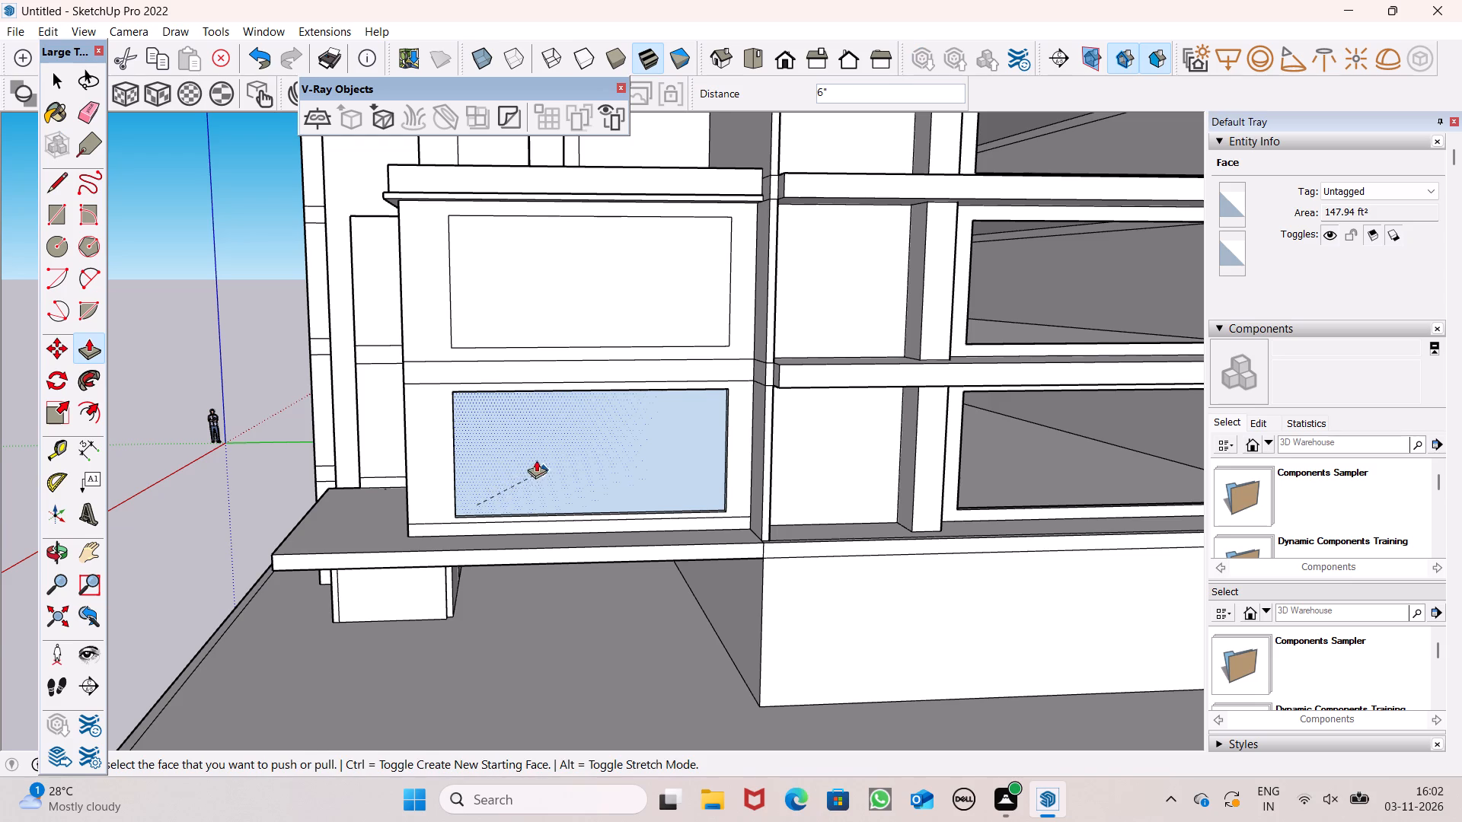
{"action": "scroll", "coordinate": [527, 460], "scroll_direction": "down", "scroll_amount": 4}
{"action": "scroll", "coordinate": [541, 307], "scroll_direction": "up", "scroll_amount": 6}
{"action": "left_click_drag", "start_coordinate": [477, 426], "coordinate": [582, 403]}
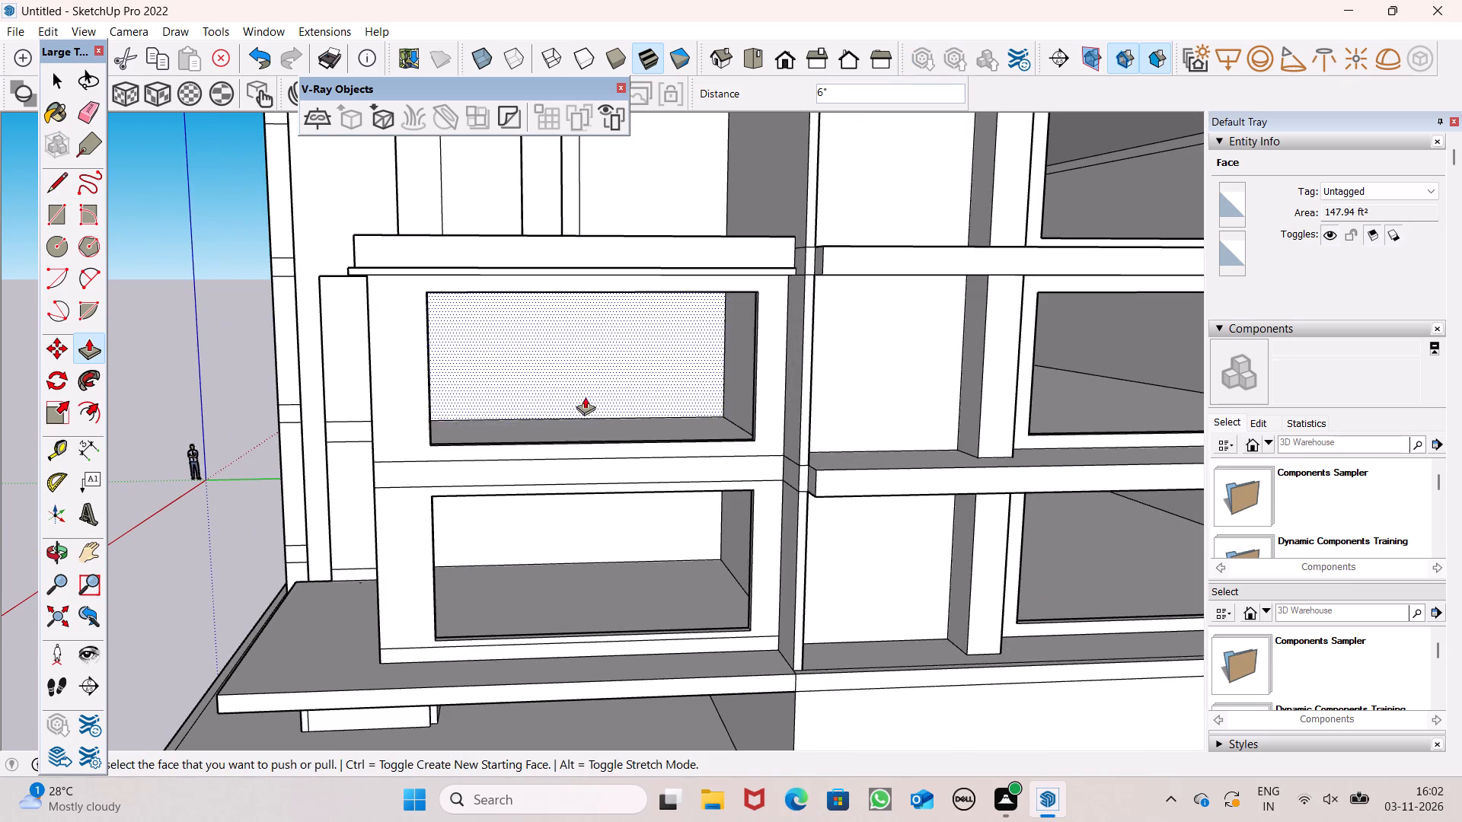
Push both side-wall window rectangles of the lower projecting block in by 7 1/8" to cut the openings.
{"action": "scroll", "coordinate": [541, 379], "scroll_direction": "down", "scroll_amount": 6}
{"action": "middle_click_drag", "start_coordinate": [294, 448], "coordinate": [745, 477]}
{"action": "scroll", "coordinate": [672, 406], "scroll_direction": "up", "scroll_amount": 5}
{"action": "left_click_drag", "start_coordinate": [595, 403], "coordinate": [623, 403]}
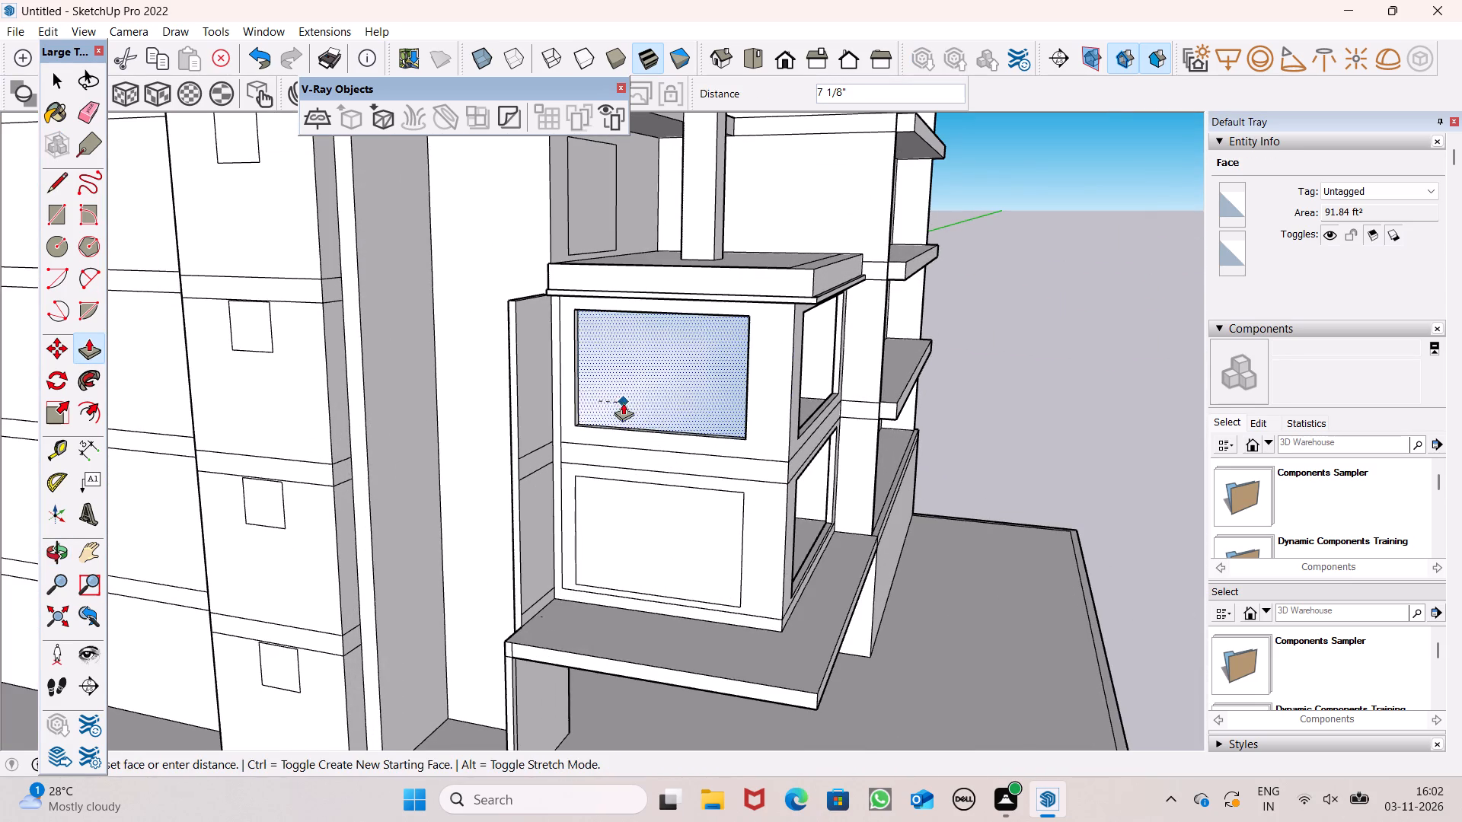
{"action": "left_click_drag", "start_coordinate": [623, 403], "coordinate": [647, 390]}
{"action": "scroll", "coordinate": [640, 380], "scroll_direction": "down", "scroll_amount": 5}
{"action": "scroll", "coordinate": [647, 509], "scroll_direction": "up", "scroll_amount": 6}
{"action": "left_click_drag", "start_coordinate": [614, 489], "coordinate": [659, 471]}
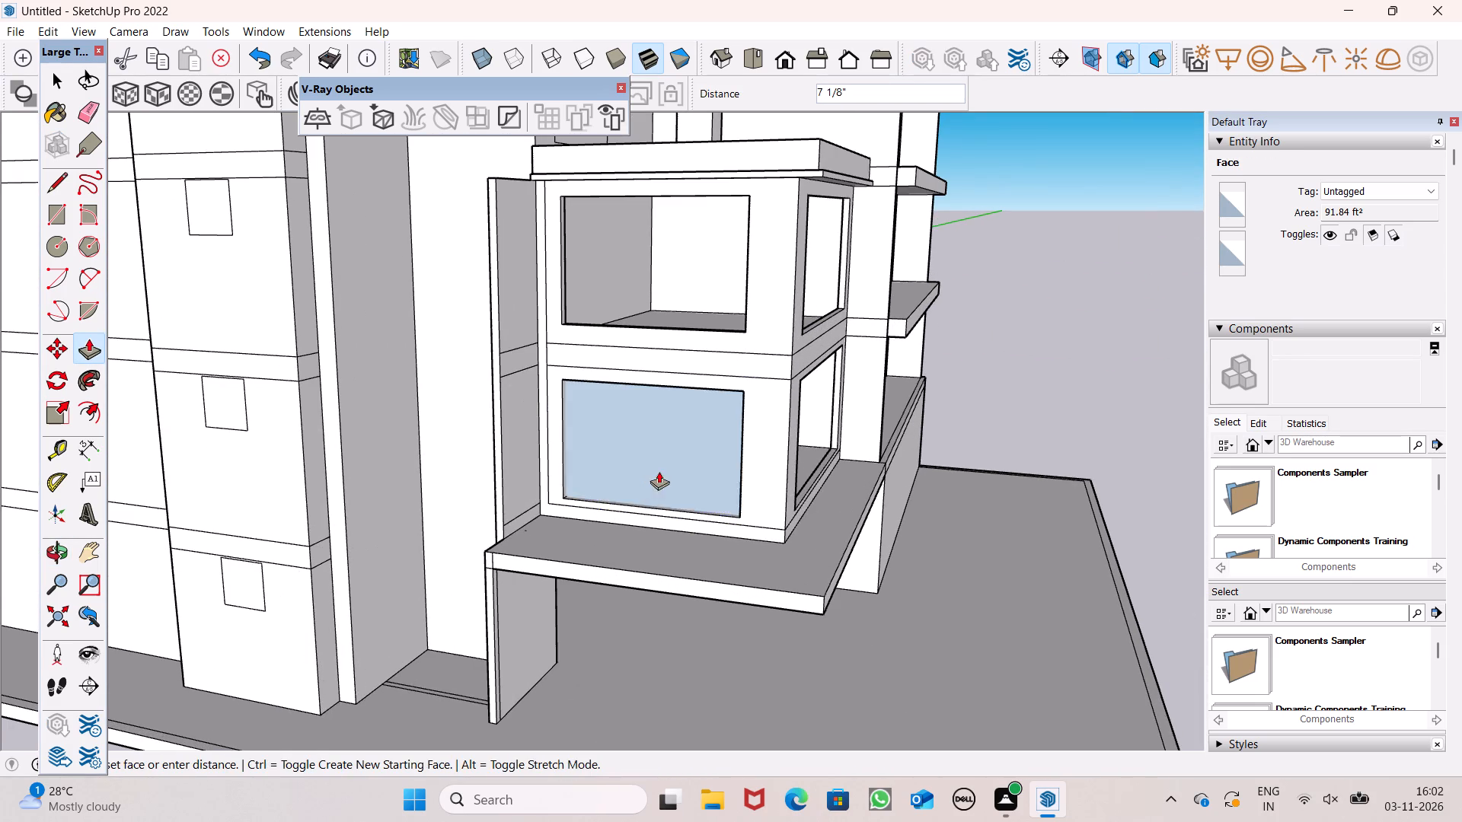
{"action": "left_click_drag", "start_coordinate": [659, 471], "coordinate": [682, 463]}
Push the three window rectangles behind the column in by 6" to open the third, fourth and fifth storeys from the top.
{"action": "scroll", "coordinate": [660, 488], "scroll_direction": "down", "scroll_amount": 12}
{"action": "middle_click_drag", "start_coordinate": [664, 438], "coordinate": [355, 472]}
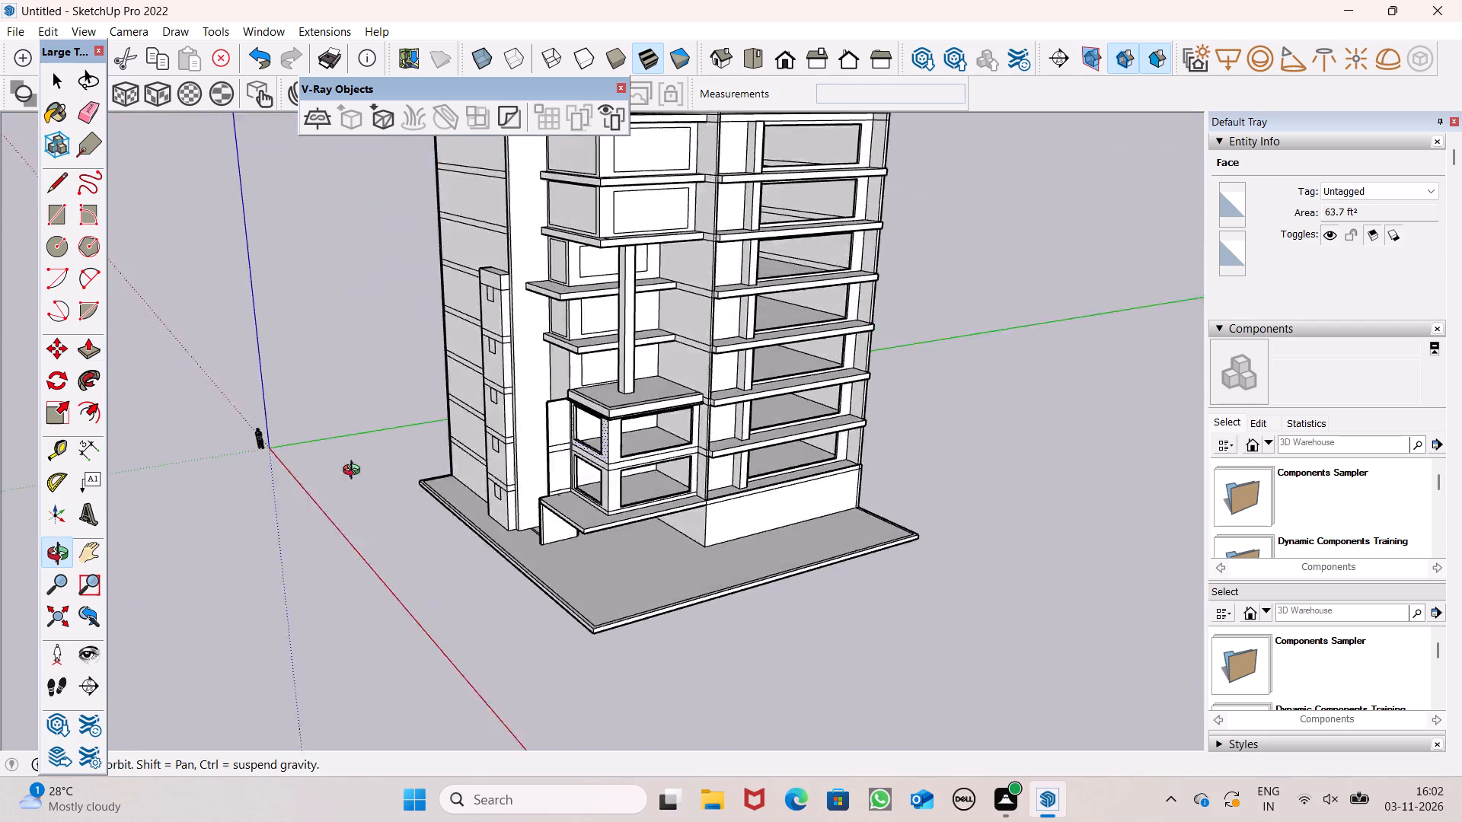
{"action": "middle_click_drag", "start_coordinate": [355, 472], "coordinate": [173, 458]}
{"action": "scroll", "coordinate": [557, 255], "scroll_direction": "up", "scroll_amount": 8}
{"action": "scroll", "coordinate": [634, 213], "scroll_direction": "up", "scroll_amount": 7}
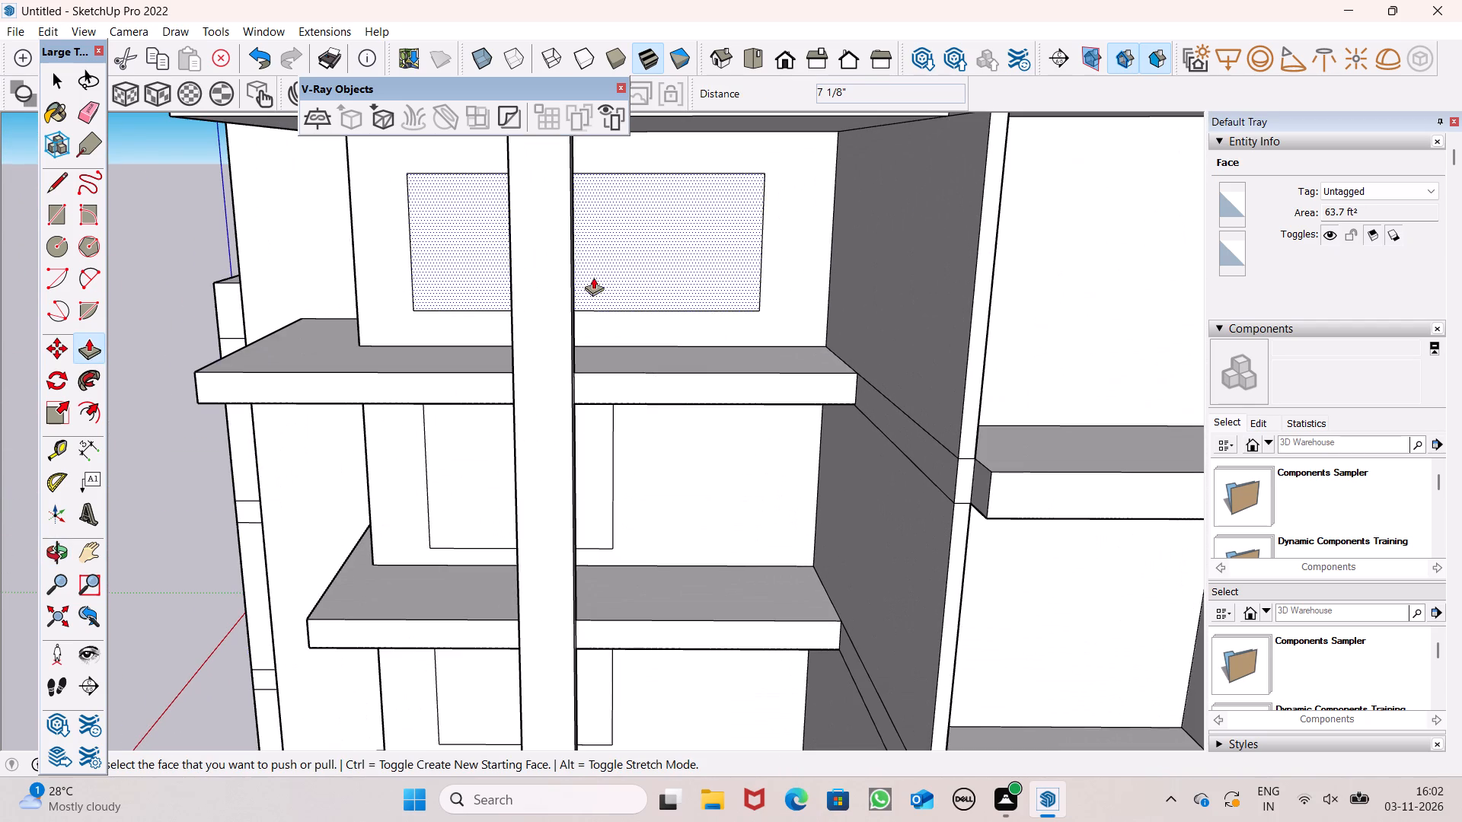
{"action": "left_click_drag", "start_coordinate": [593, 295], "coordinate": [643, 261]}
{"action": "scroll", "coordinate": [635, 253], "scroll_direction": "down", "scroll_amount": 3}
{"action": "scroll", "coordinate": [493, 460], "scroll_direction": "up", "scroll_amount": 4}
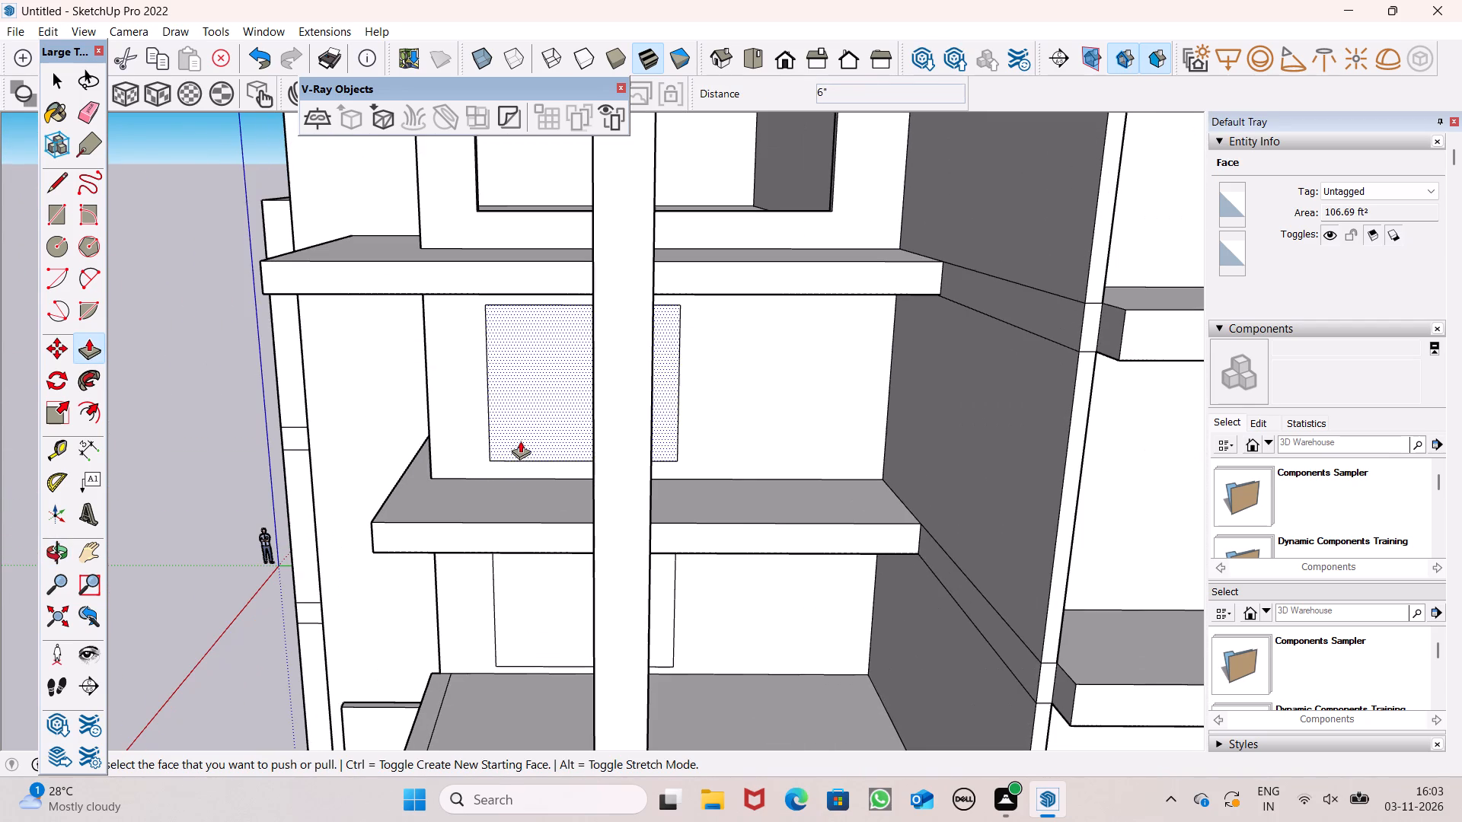
{"action": "left_click_drag", "start_coordinate": [519, 440], "coordinate": [547, 415]}
{"action": "scroll", "coordinate": [520, 319], "scroll_direction": "down", "scroll_amount": 6}
{"action": "scroll", "coordinate": [515, 483], "scroll_direction": "up", "scroll_amount": 4}
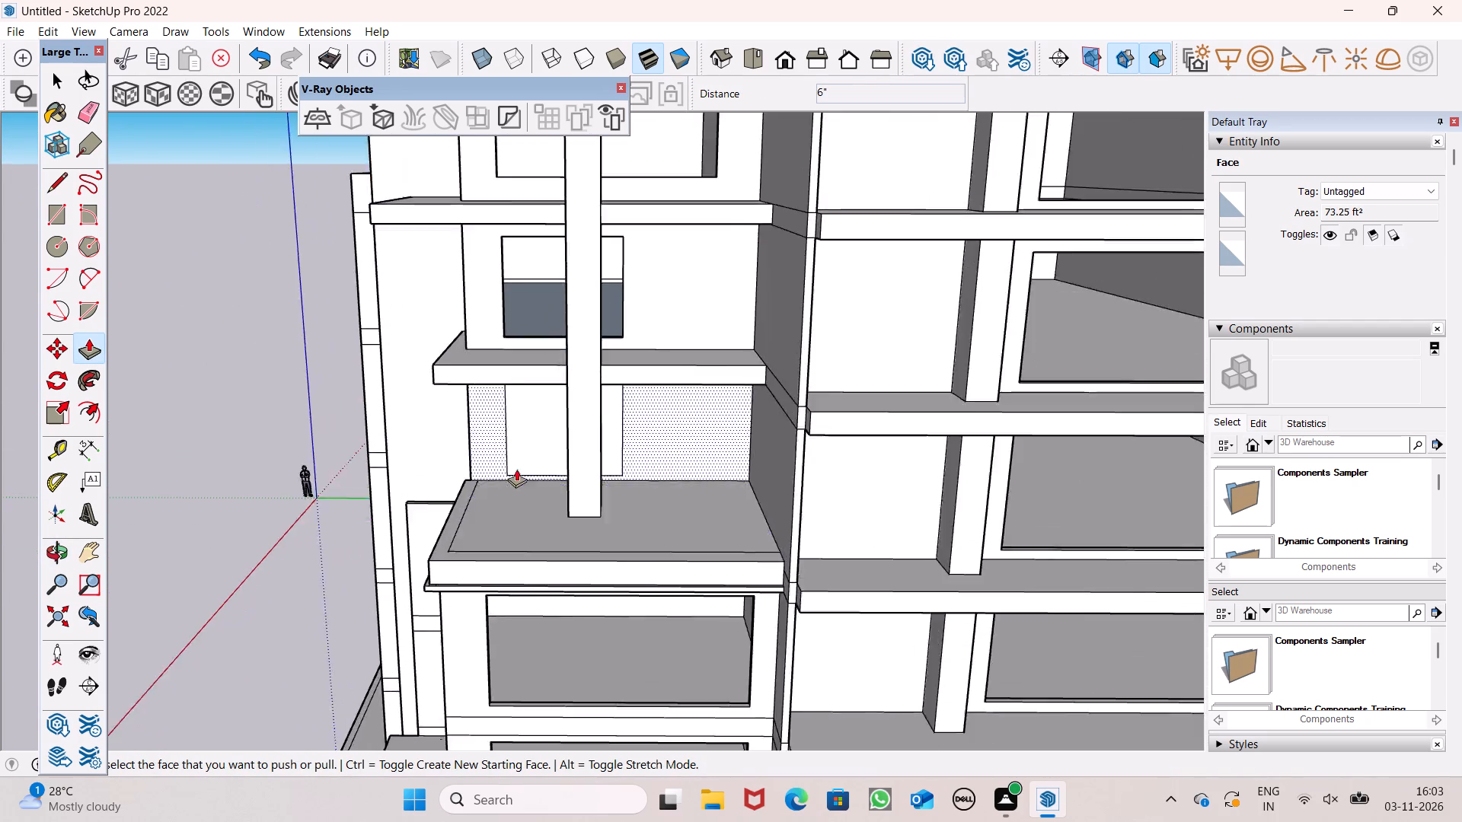
{"action": "scroll", "coordinate": [516, 469], "scroll_direction": "up", "scroll_amount": 4}
{"action": "left_click_drag", "start_coordinate": [522, 466], "coordinate": [548, 444]}
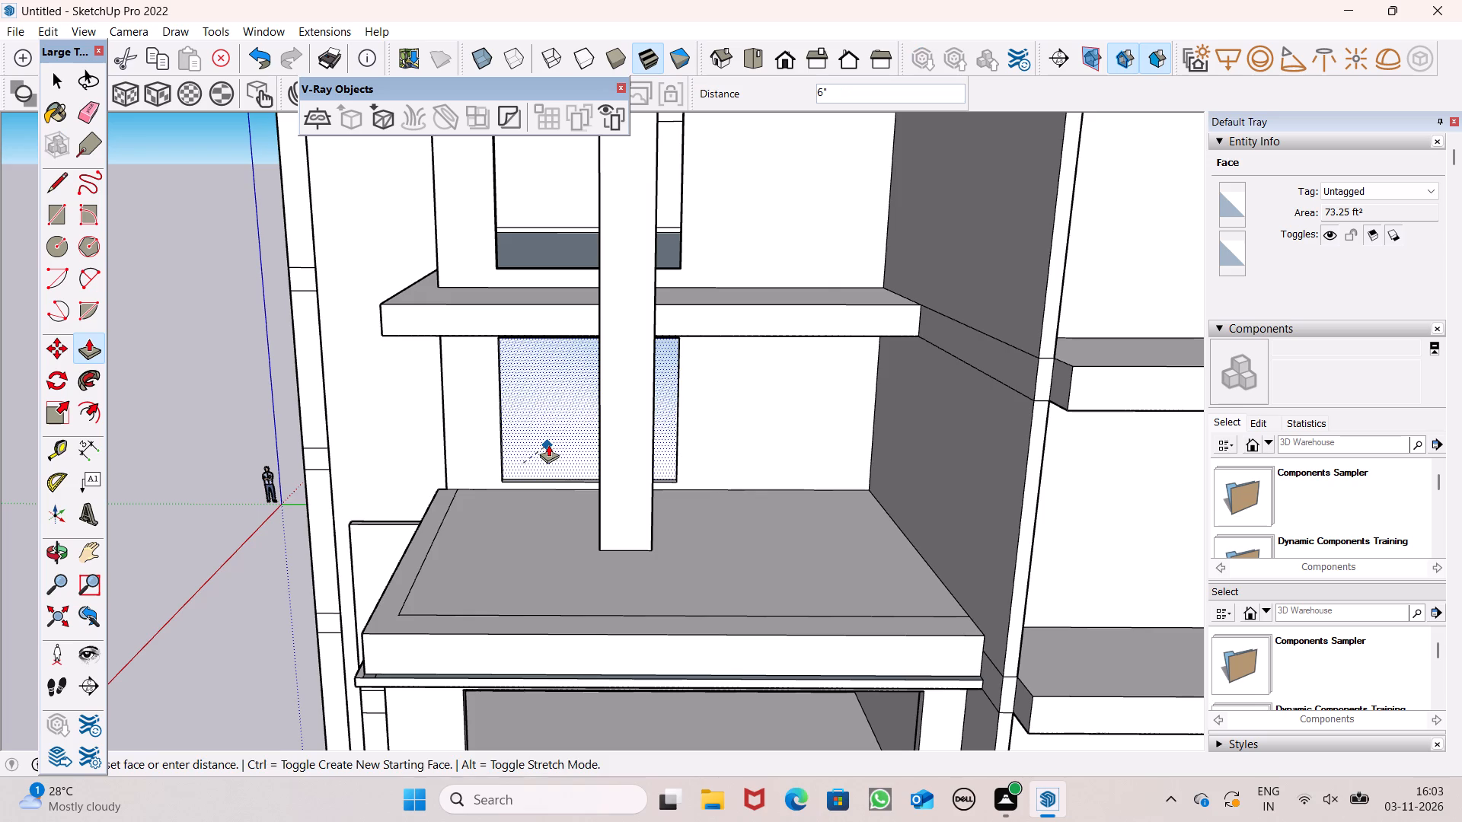
{"action": "left_click_drag", "start_coordinate": [548, 444], "coordinate": [553, 435]}
Push/Pull the interior floor face seen through the window opening on the fourth storey from the top by 6".
{"action": "scroll", "coordinate": [532, 327], "scroll_direction": "down", "scroll_amount": 14}
{"action": "scroll", "coordinate": [598, 441], "scroll_direction": "down", "scroll_amount": 4}
{"action": "scroll", "coordinate": [588, 228], "scroll_direction": "up", "scroll_amount": 10}
{"action": "middle_click_drag", "start_coordinate": [617, 387], "coordinate": [631, 285]}
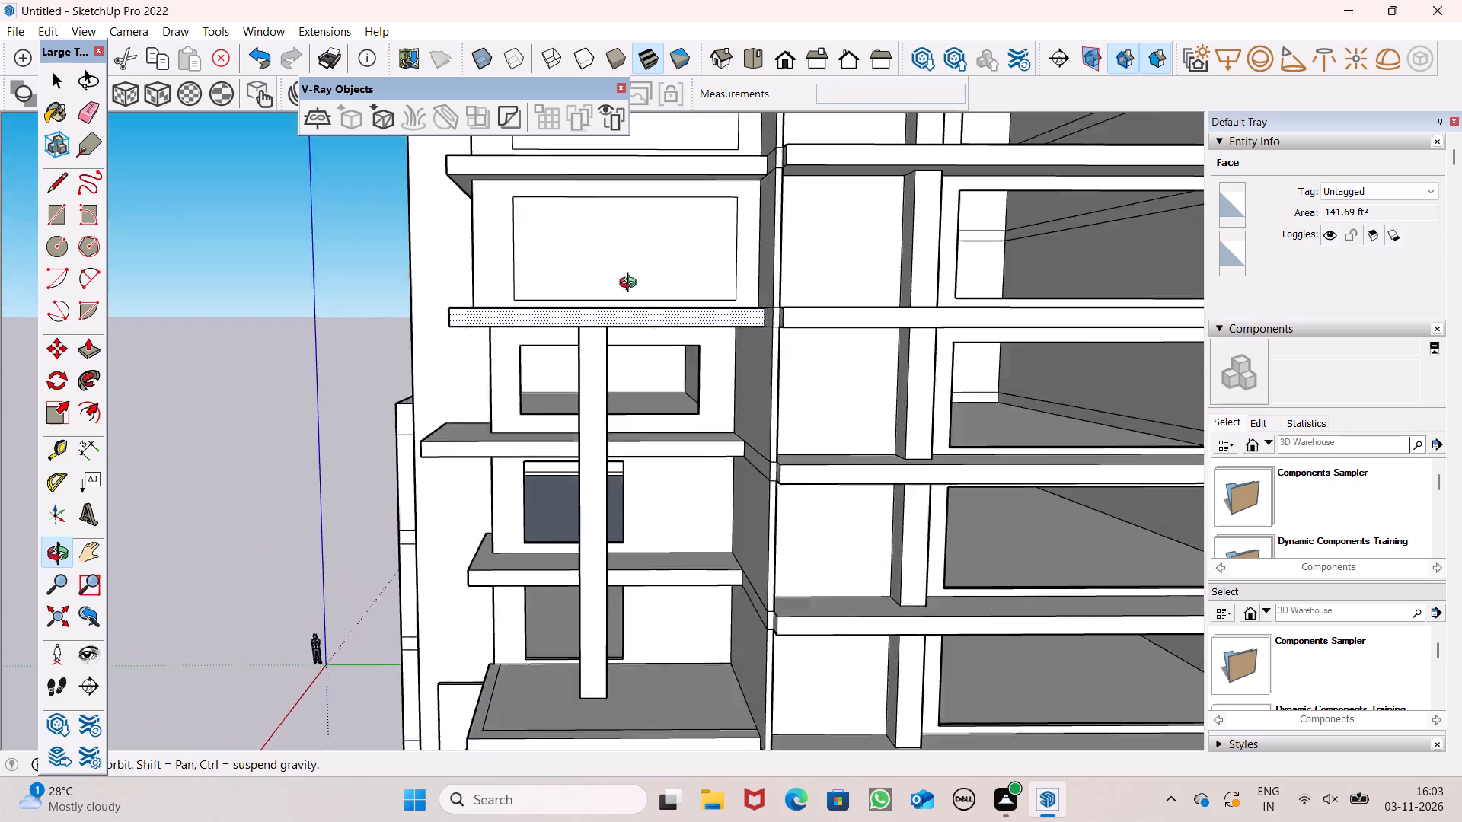
{"action": "middle_click_drag", "start_coordinate": [631, 285], "coordinate": [596, 352]}
{"action": "scroll", "coordinate": [618, 272], "scroll_direction": "down", "scroll_amount": 6}
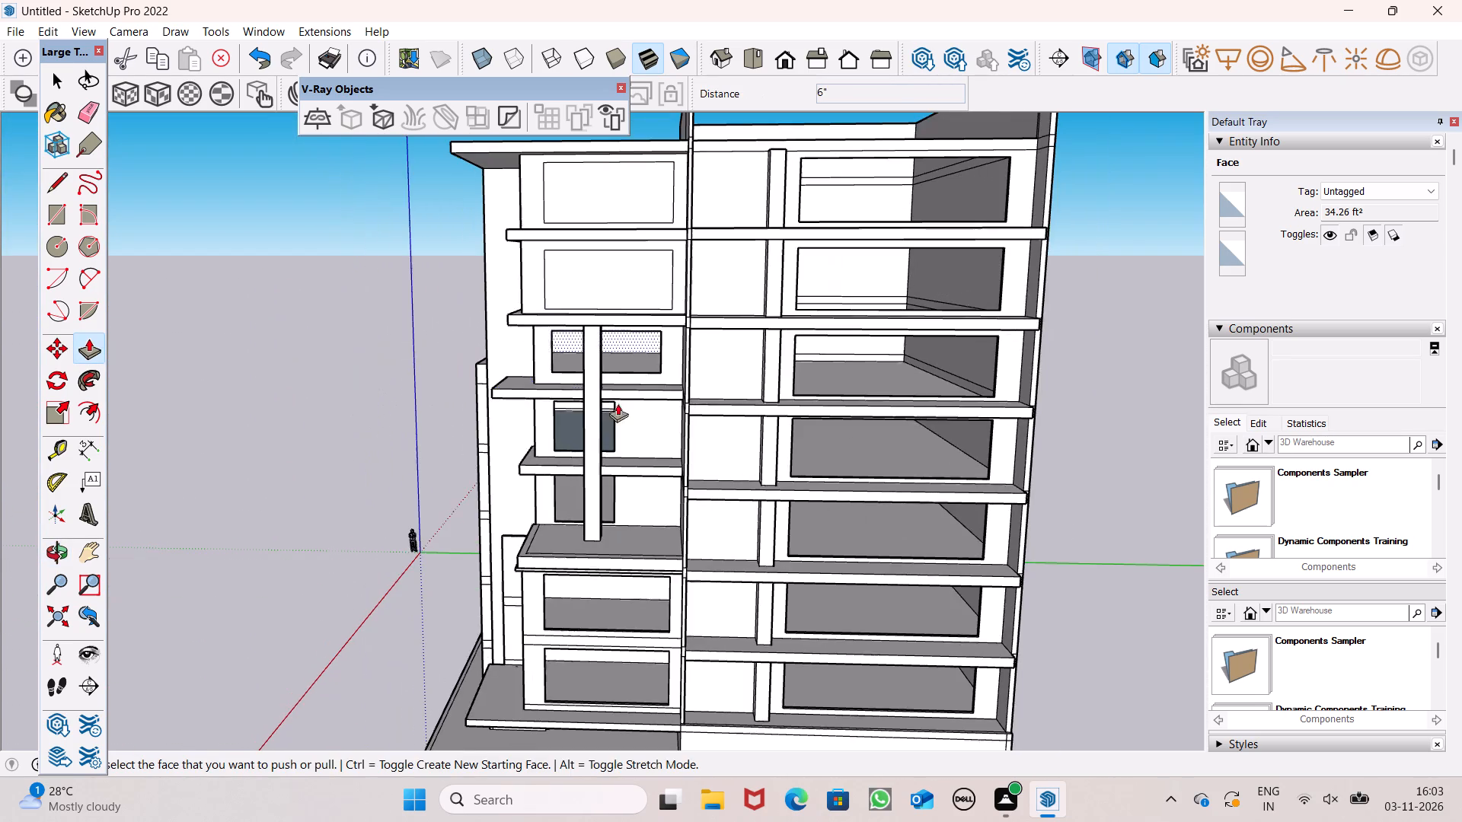
{"action": "middle_click_drag", "start_coordinate": [639, 364], "coordinate": [627, 413]}
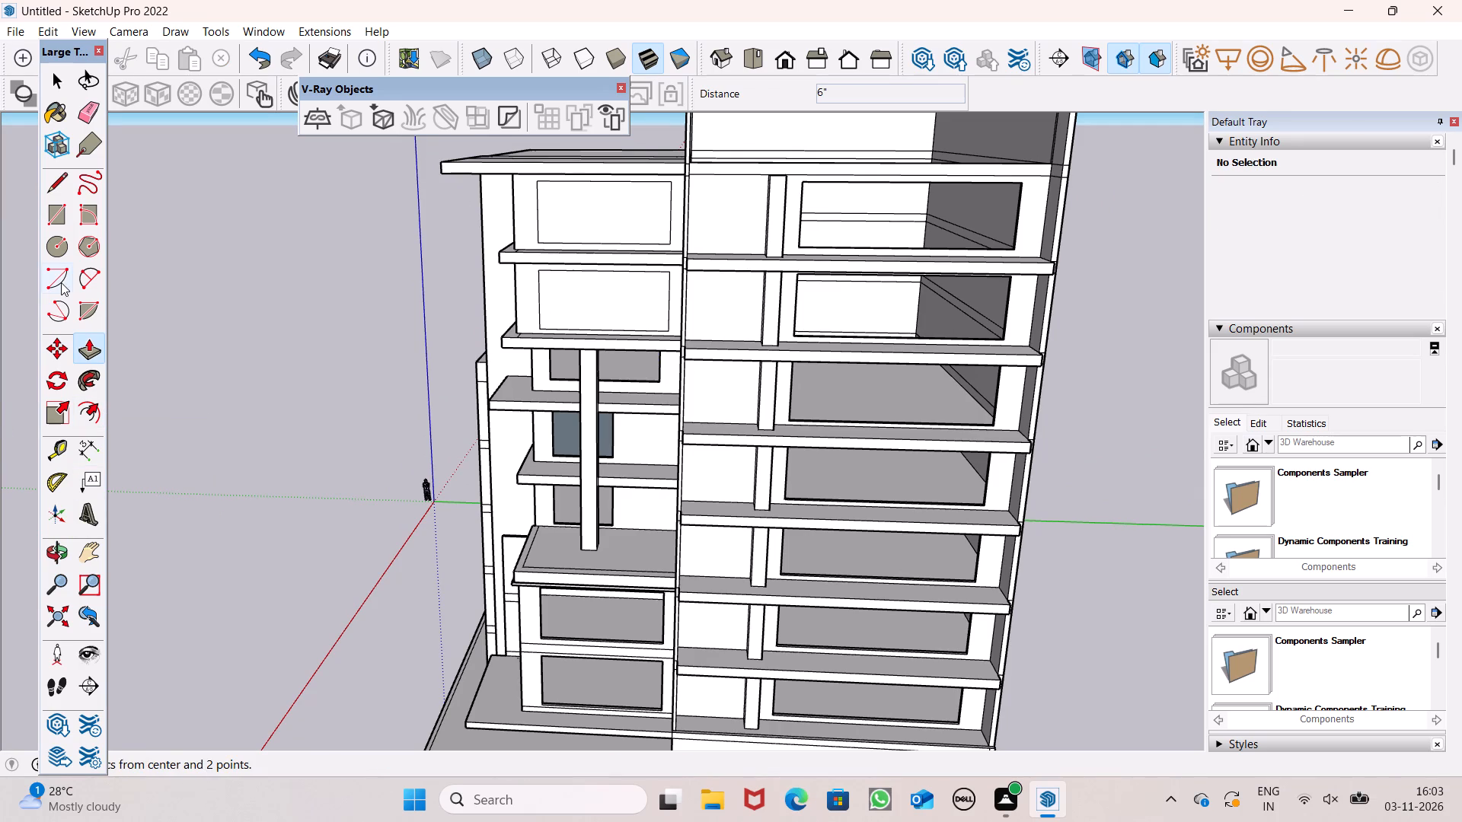
{"action": "left_click", "coordinate": [89, 350]}
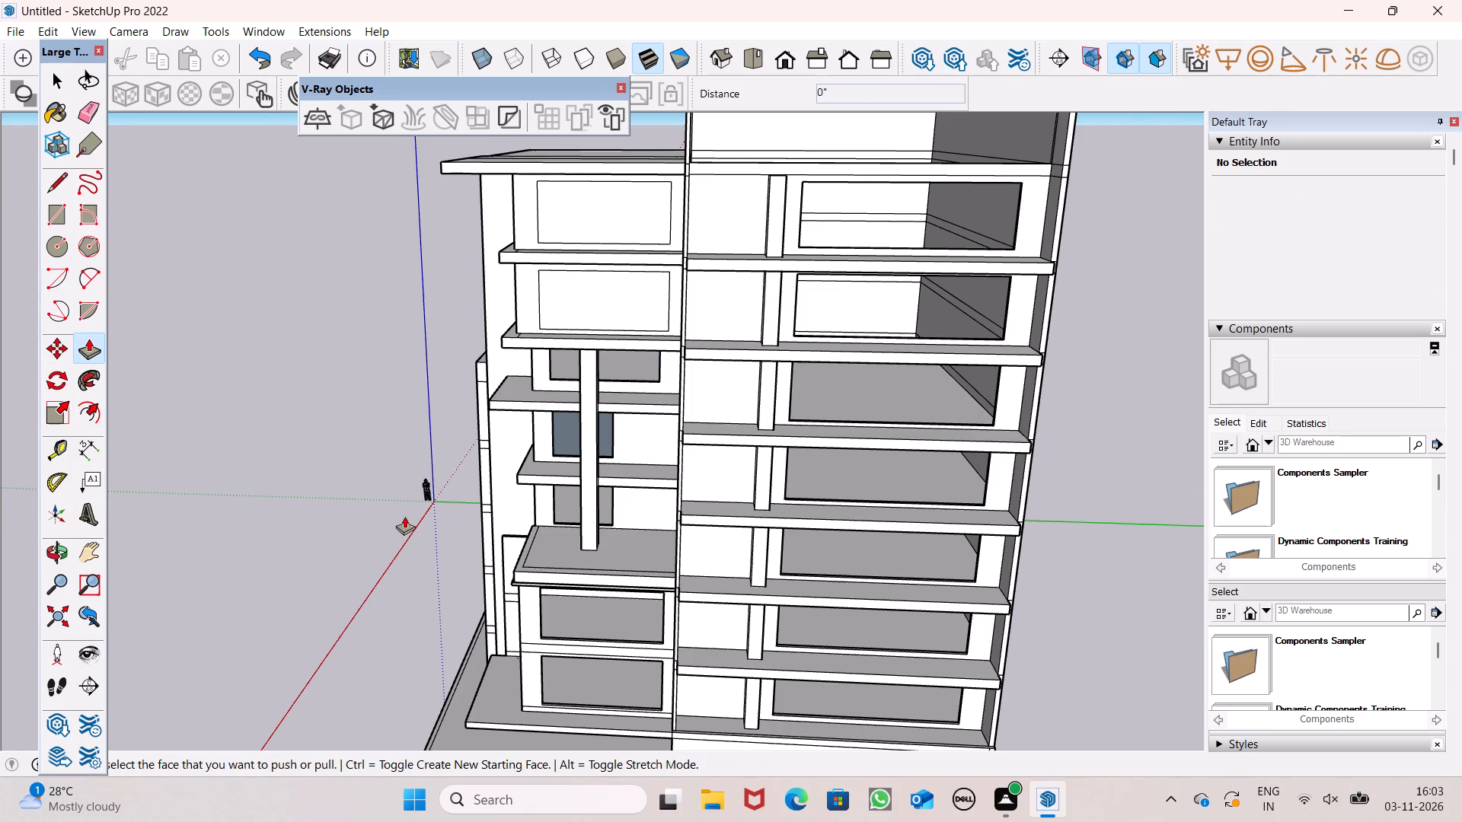
{"action": "scroll", "coordinate": [404, 516], "scroll_direction": "up", "scroll_amount": 7}
{"action": "scroll", "coordinate": [678, 381], "scroll_direction": "up", "scroll_amount": 3}
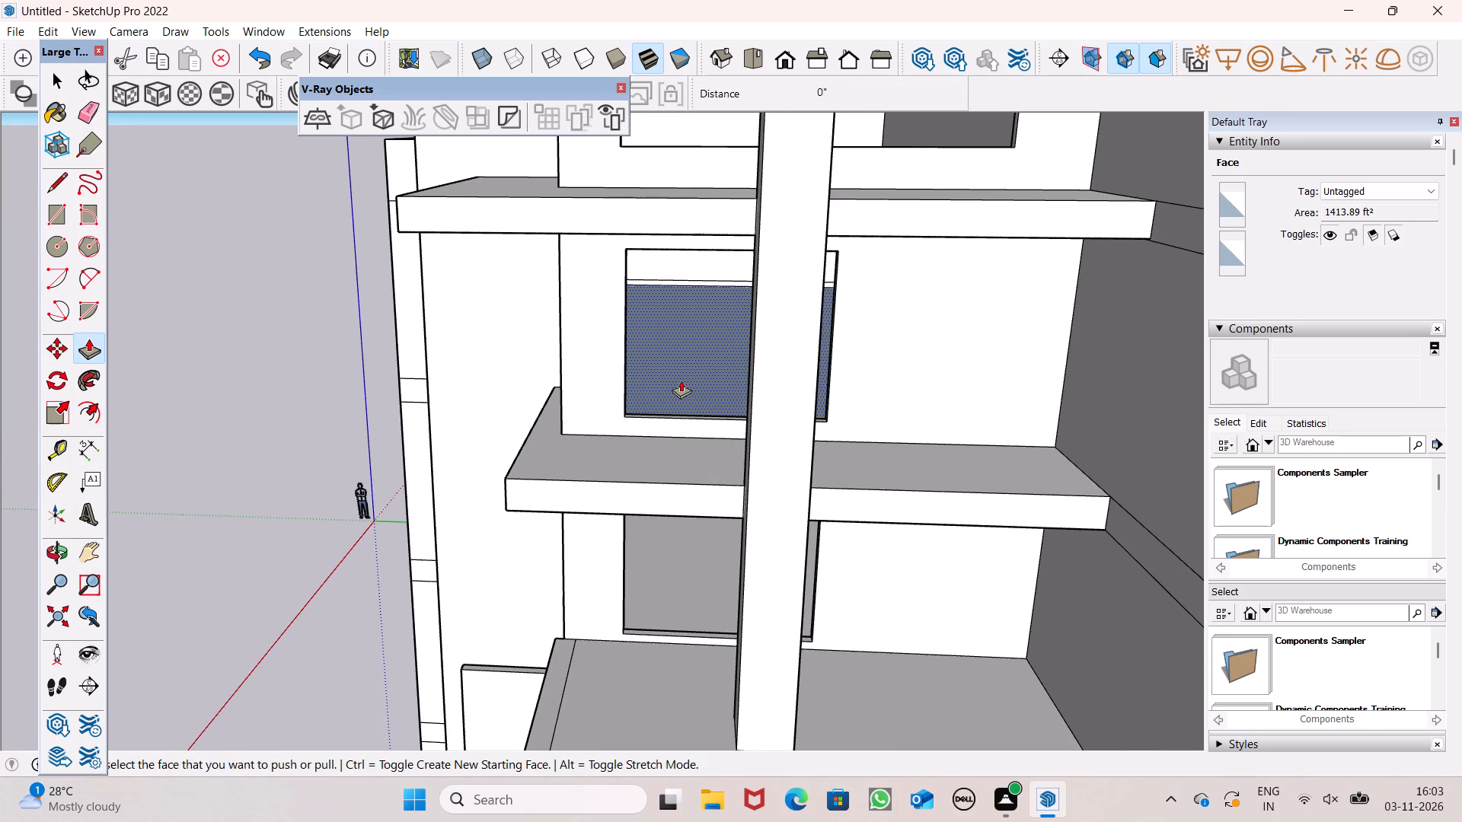
{"action": "scroll", "coordinate": [681, 380], "scroll_direction": "up", "scroll_amount": 6}
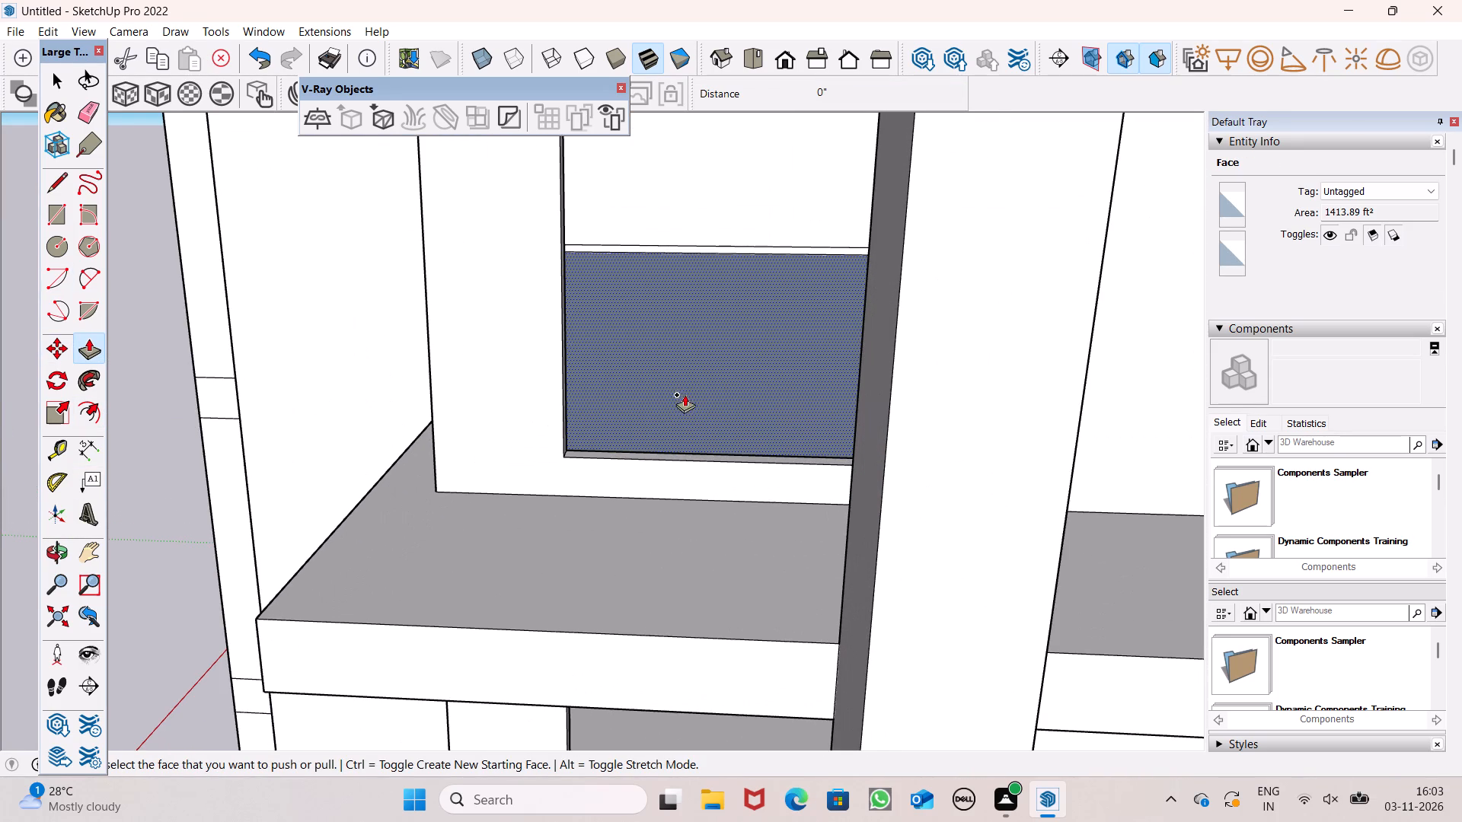
{"action": "left_click", "coordinate": [685, 397]}
{"action": "type", "text": "6\""}
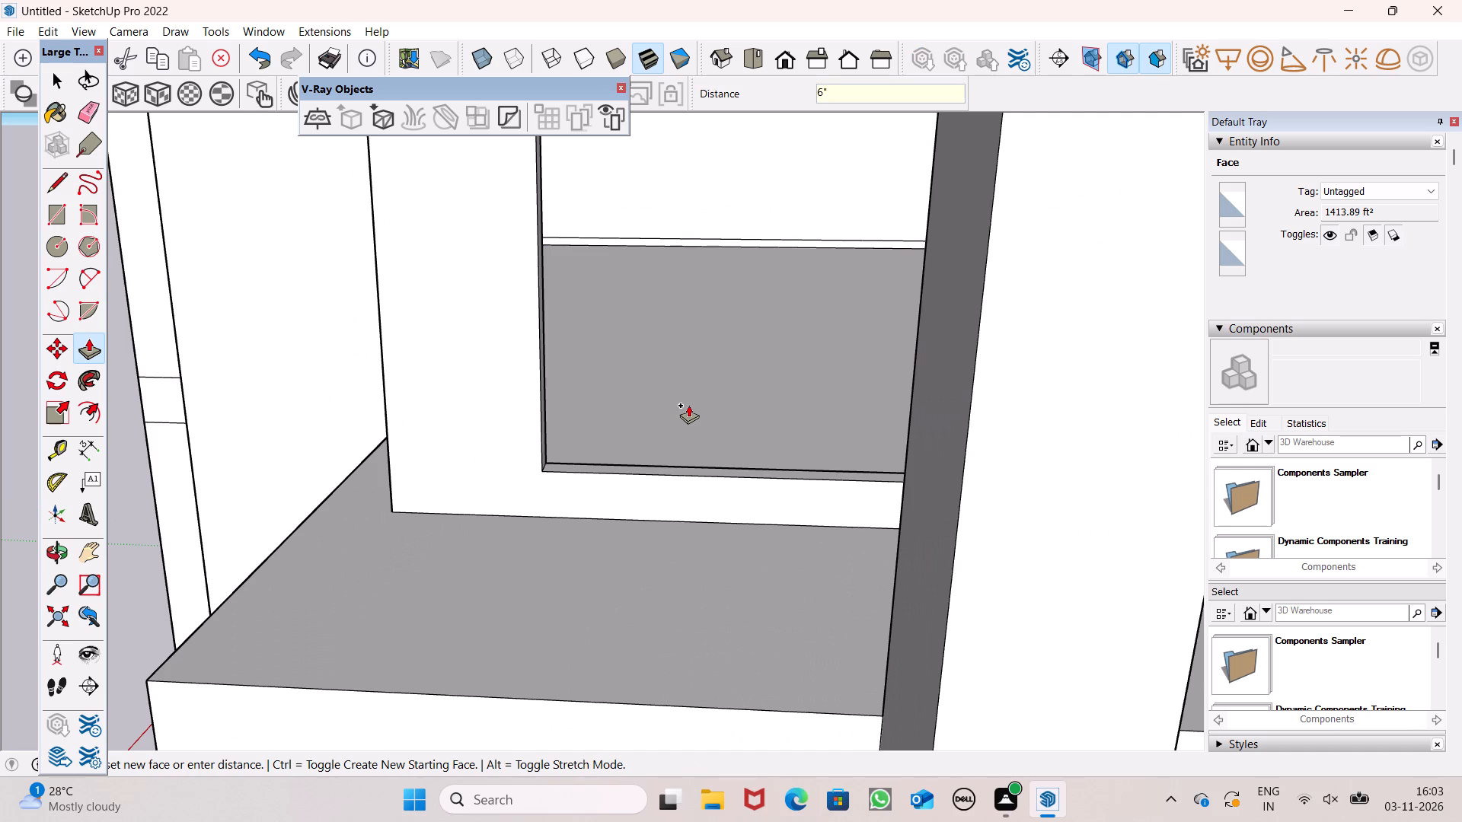
{"action": "key", "text": "Return"}
{"action": "key", "text": "space"}
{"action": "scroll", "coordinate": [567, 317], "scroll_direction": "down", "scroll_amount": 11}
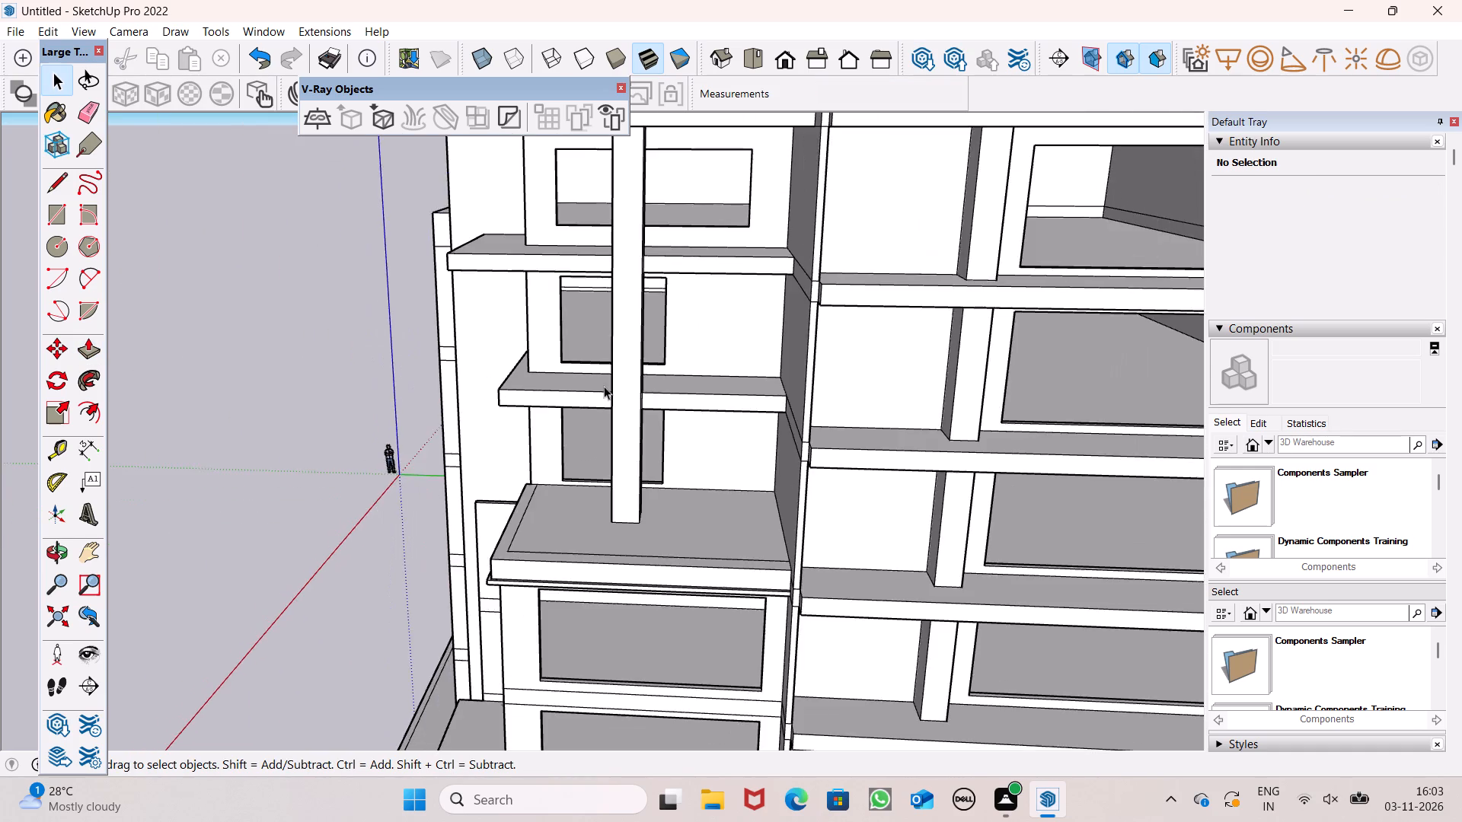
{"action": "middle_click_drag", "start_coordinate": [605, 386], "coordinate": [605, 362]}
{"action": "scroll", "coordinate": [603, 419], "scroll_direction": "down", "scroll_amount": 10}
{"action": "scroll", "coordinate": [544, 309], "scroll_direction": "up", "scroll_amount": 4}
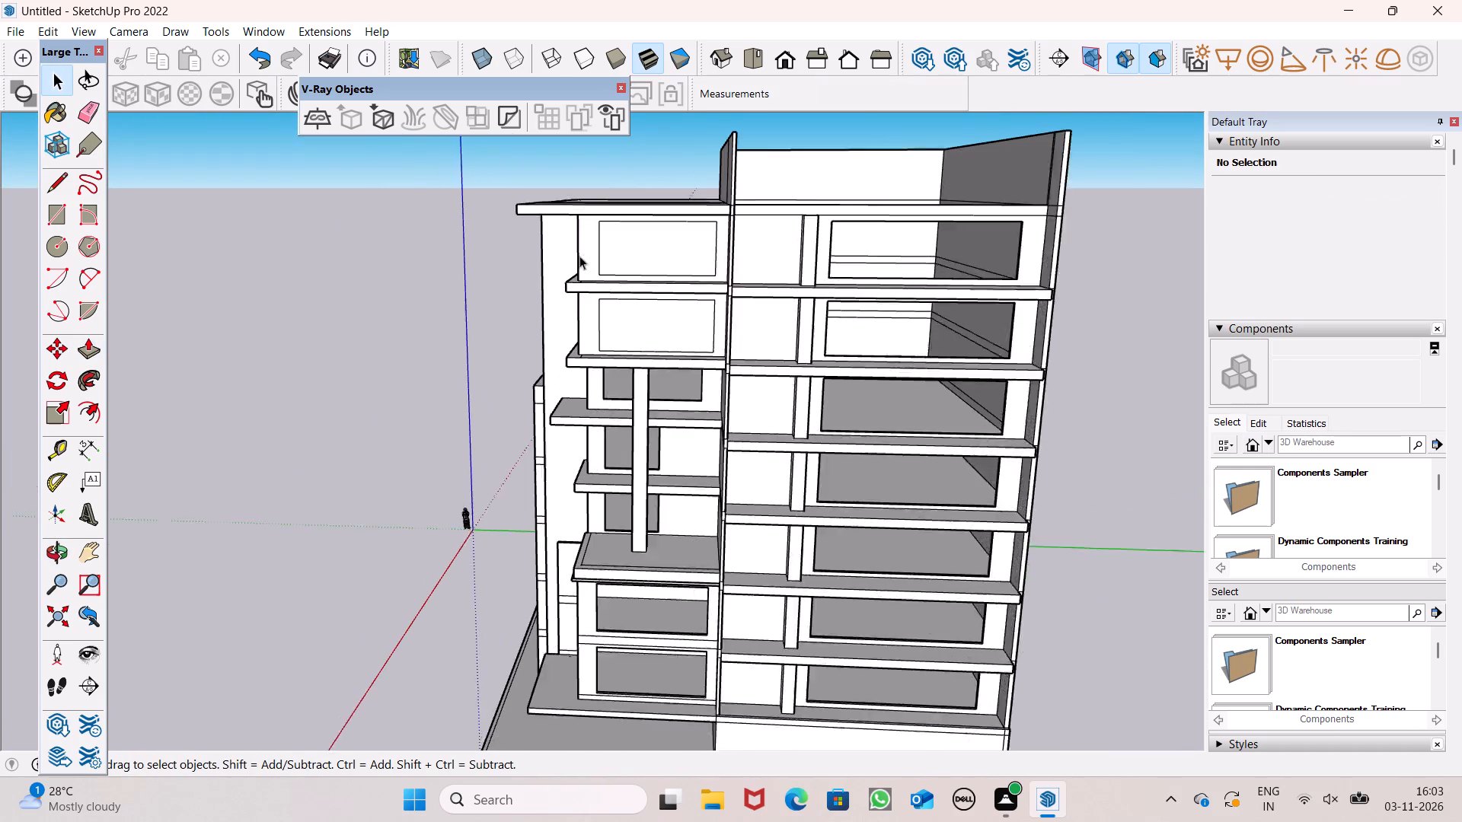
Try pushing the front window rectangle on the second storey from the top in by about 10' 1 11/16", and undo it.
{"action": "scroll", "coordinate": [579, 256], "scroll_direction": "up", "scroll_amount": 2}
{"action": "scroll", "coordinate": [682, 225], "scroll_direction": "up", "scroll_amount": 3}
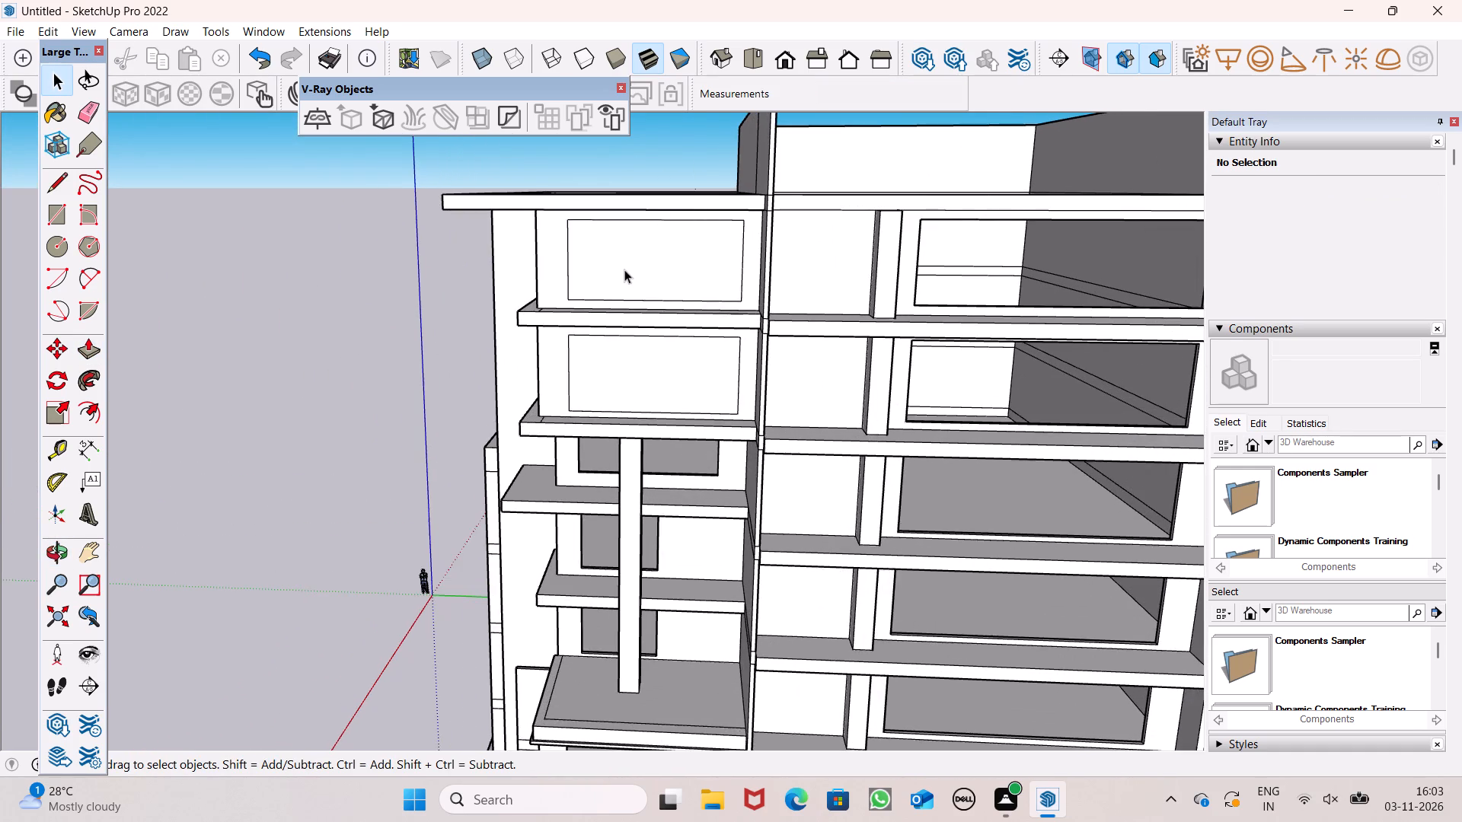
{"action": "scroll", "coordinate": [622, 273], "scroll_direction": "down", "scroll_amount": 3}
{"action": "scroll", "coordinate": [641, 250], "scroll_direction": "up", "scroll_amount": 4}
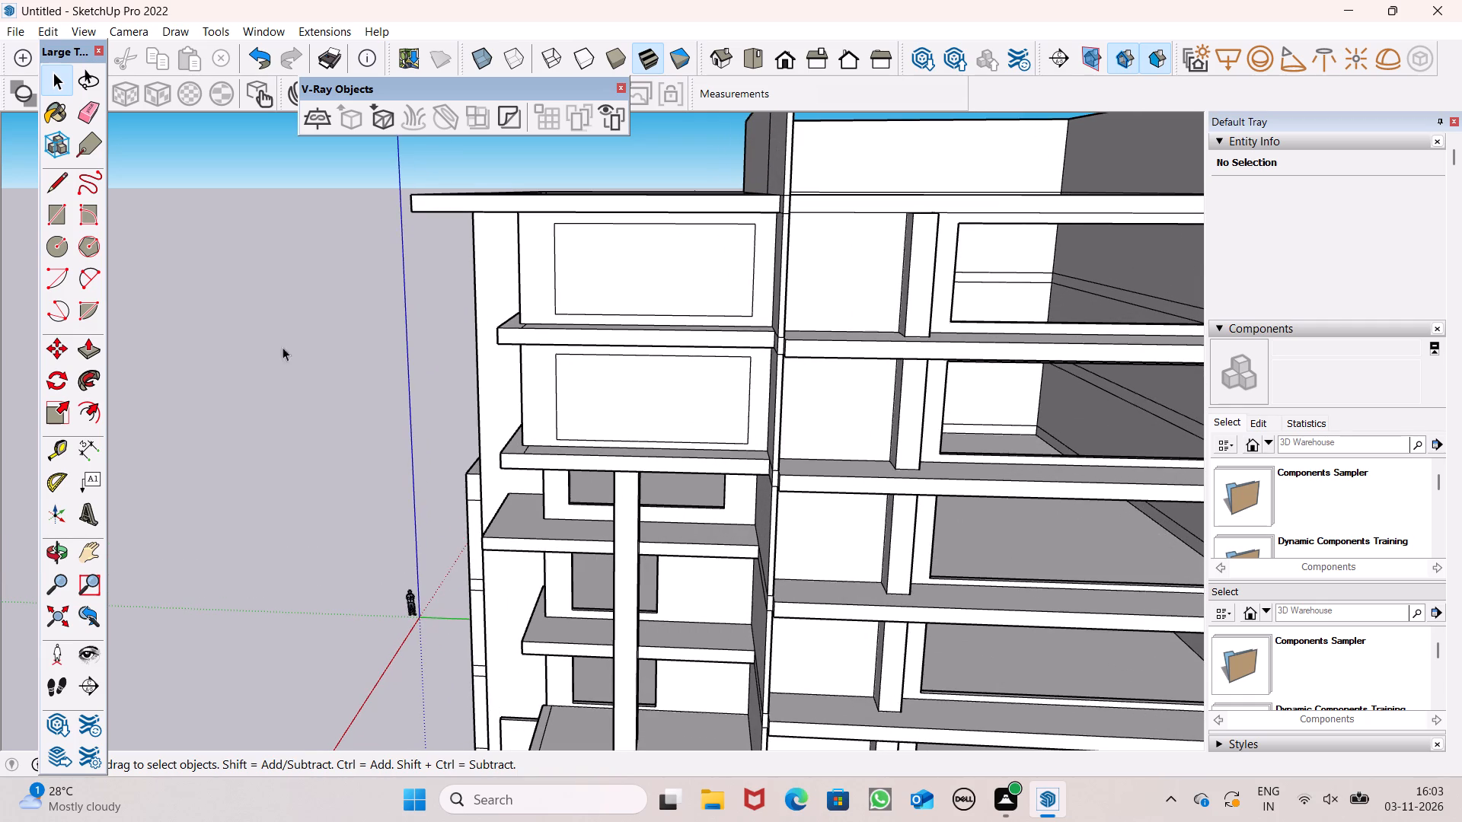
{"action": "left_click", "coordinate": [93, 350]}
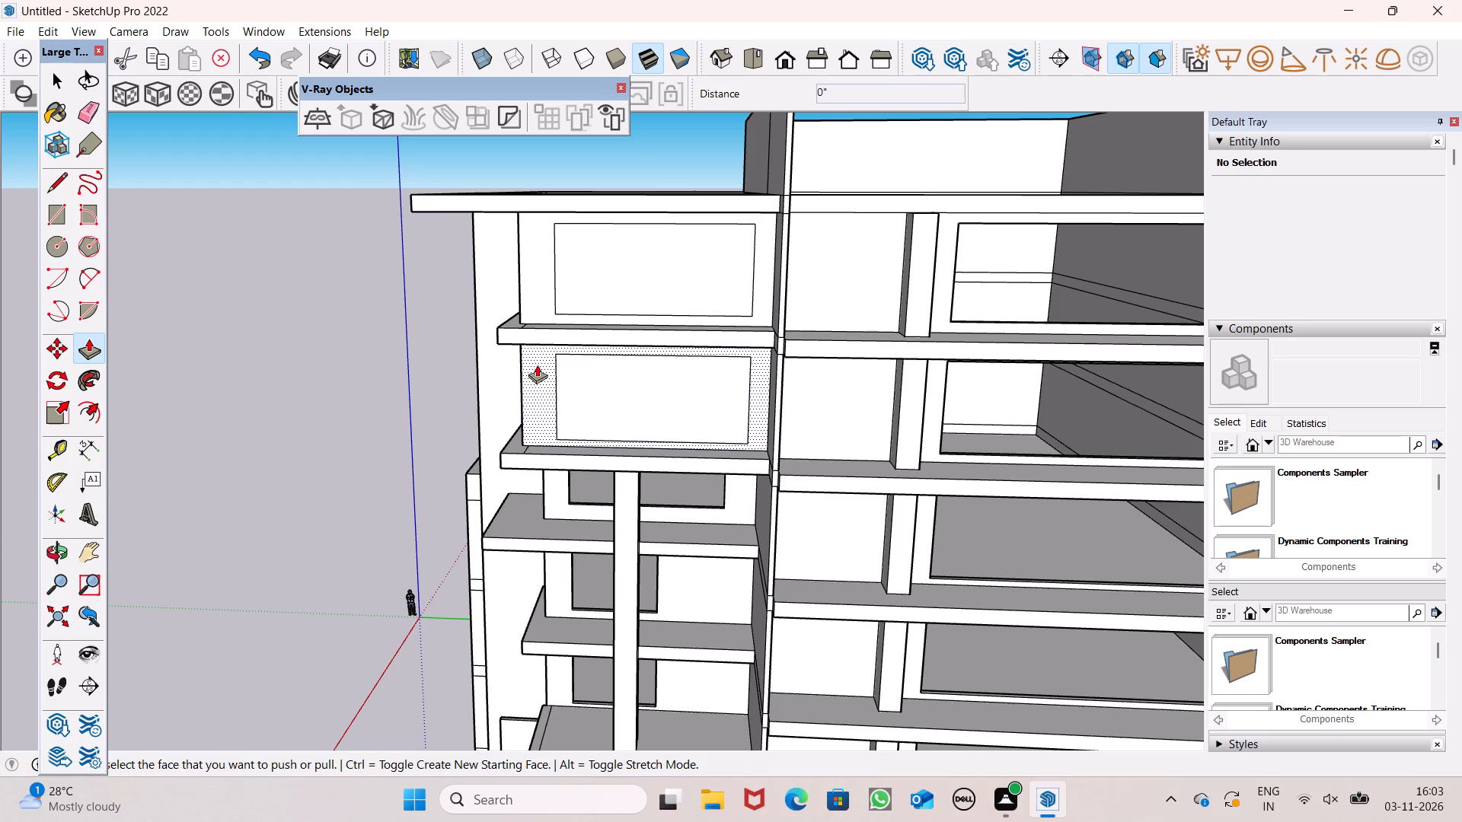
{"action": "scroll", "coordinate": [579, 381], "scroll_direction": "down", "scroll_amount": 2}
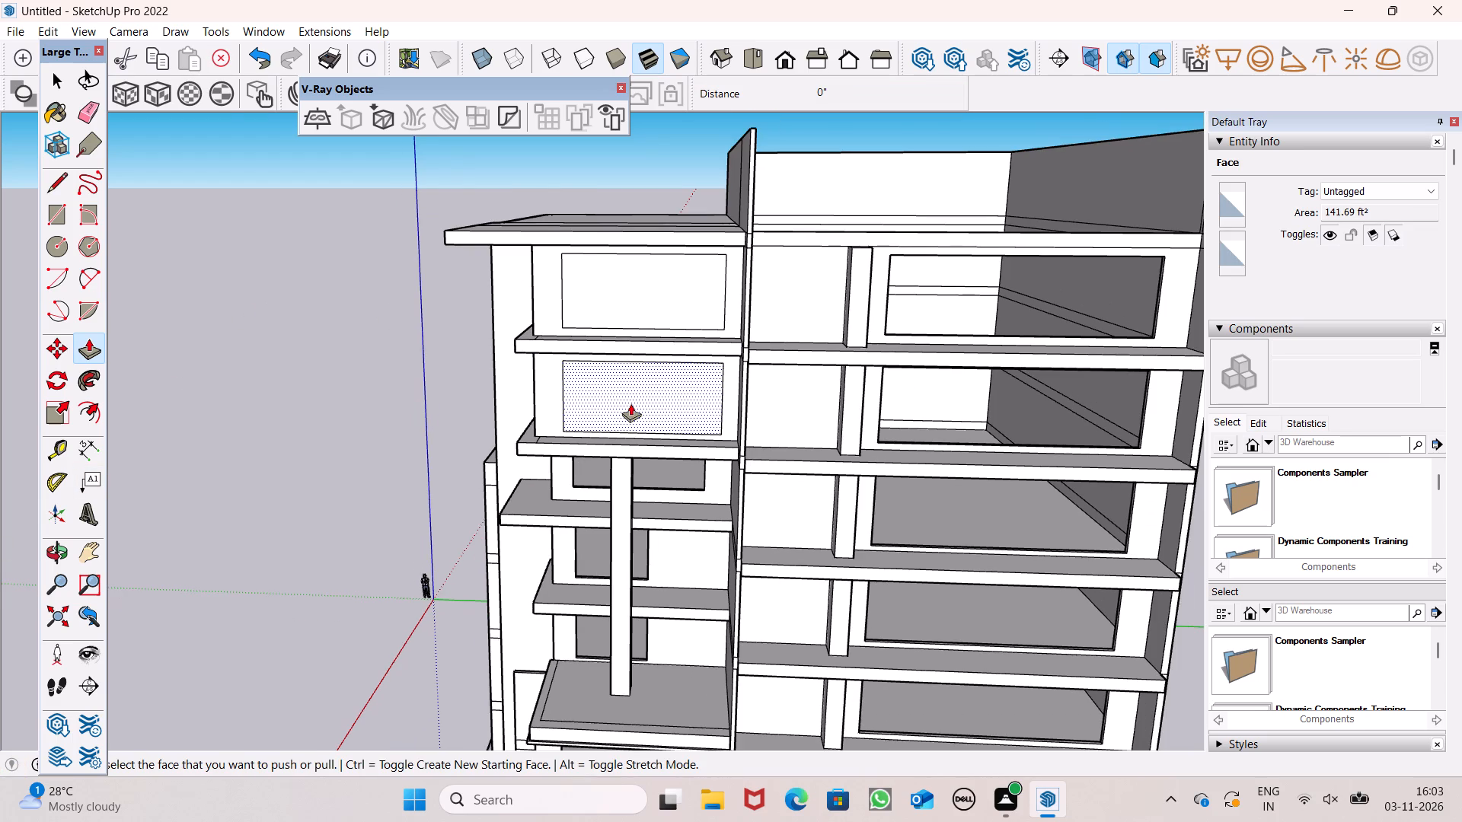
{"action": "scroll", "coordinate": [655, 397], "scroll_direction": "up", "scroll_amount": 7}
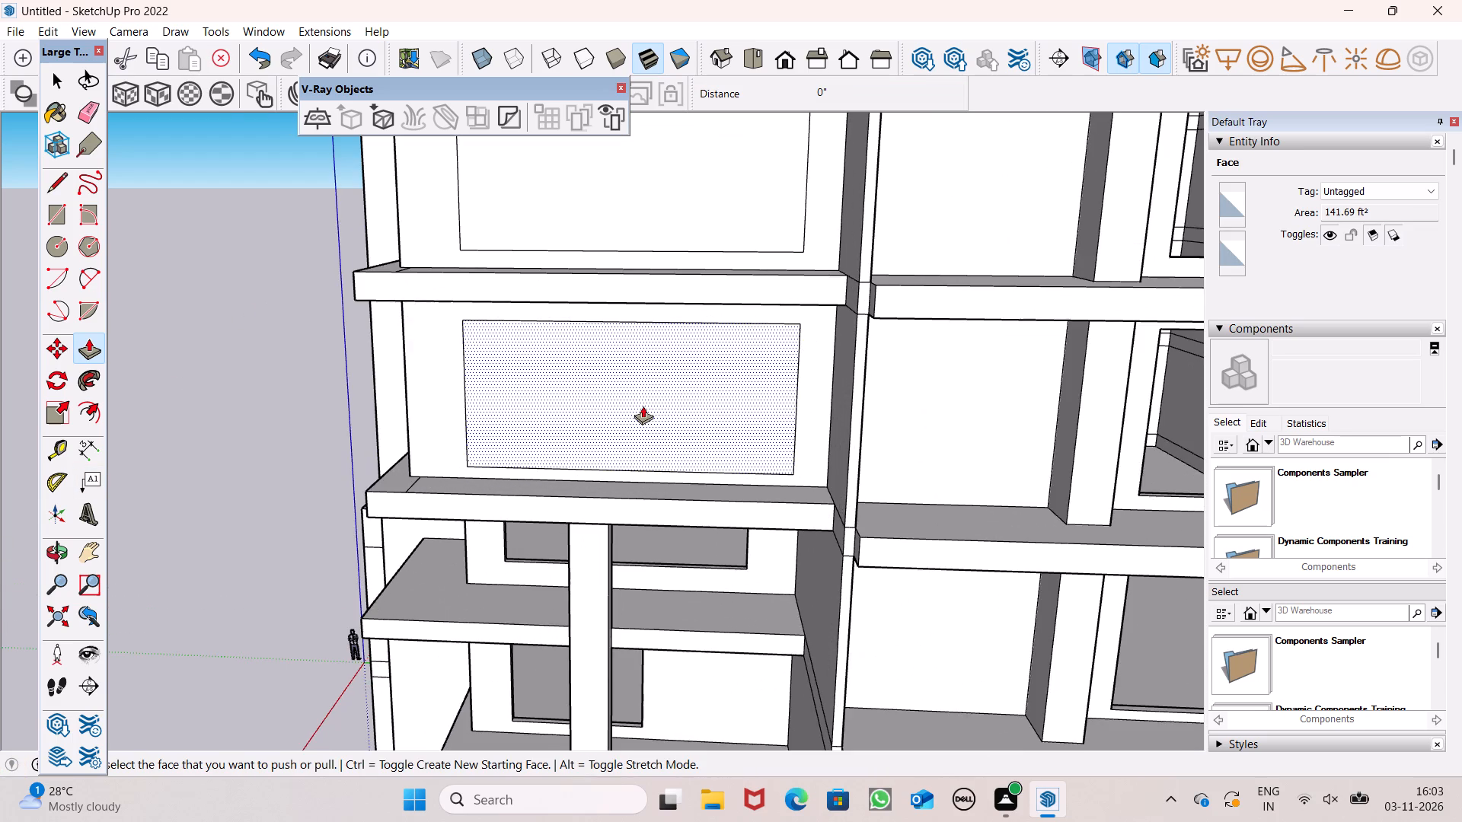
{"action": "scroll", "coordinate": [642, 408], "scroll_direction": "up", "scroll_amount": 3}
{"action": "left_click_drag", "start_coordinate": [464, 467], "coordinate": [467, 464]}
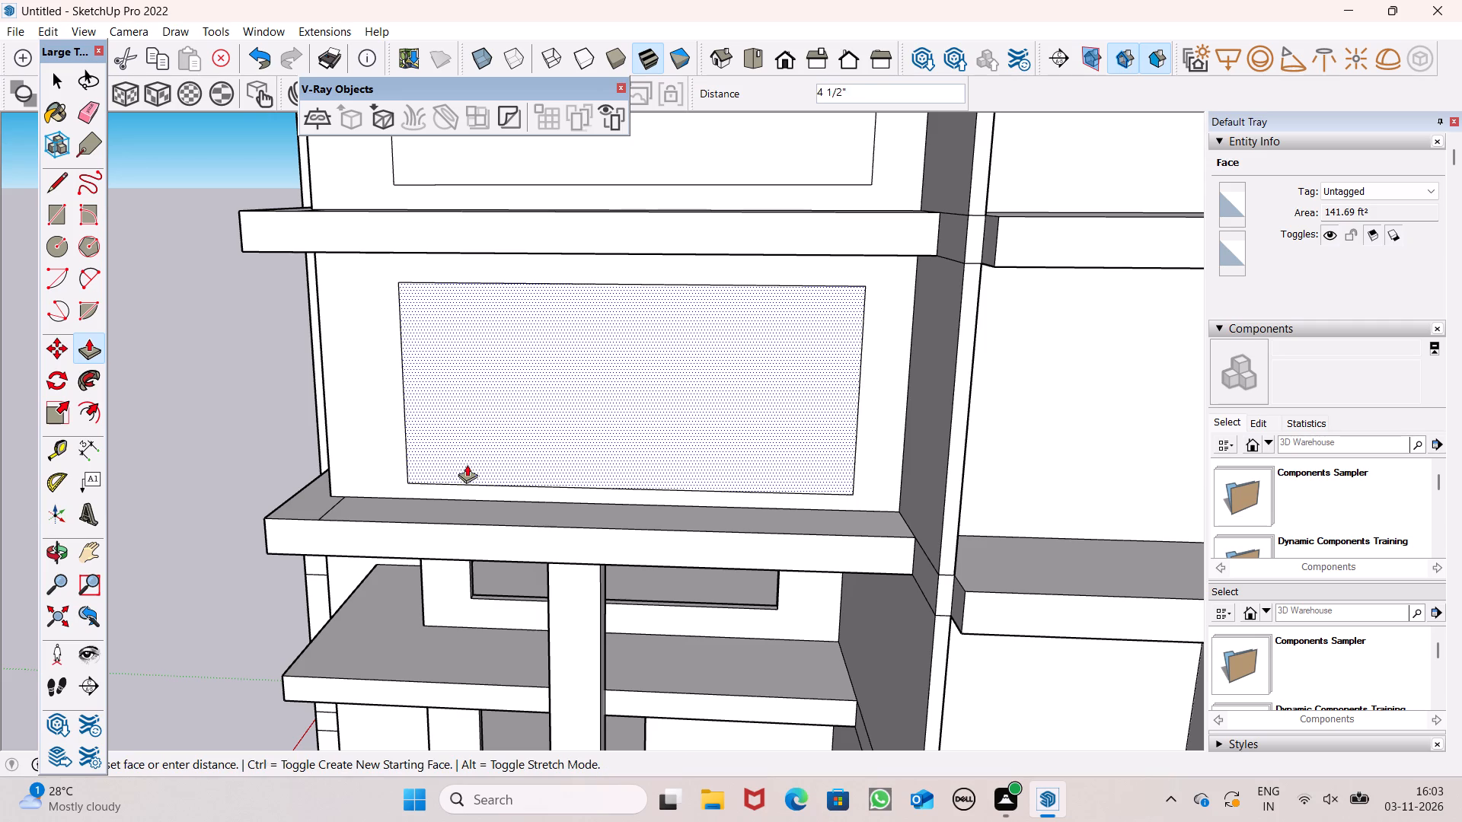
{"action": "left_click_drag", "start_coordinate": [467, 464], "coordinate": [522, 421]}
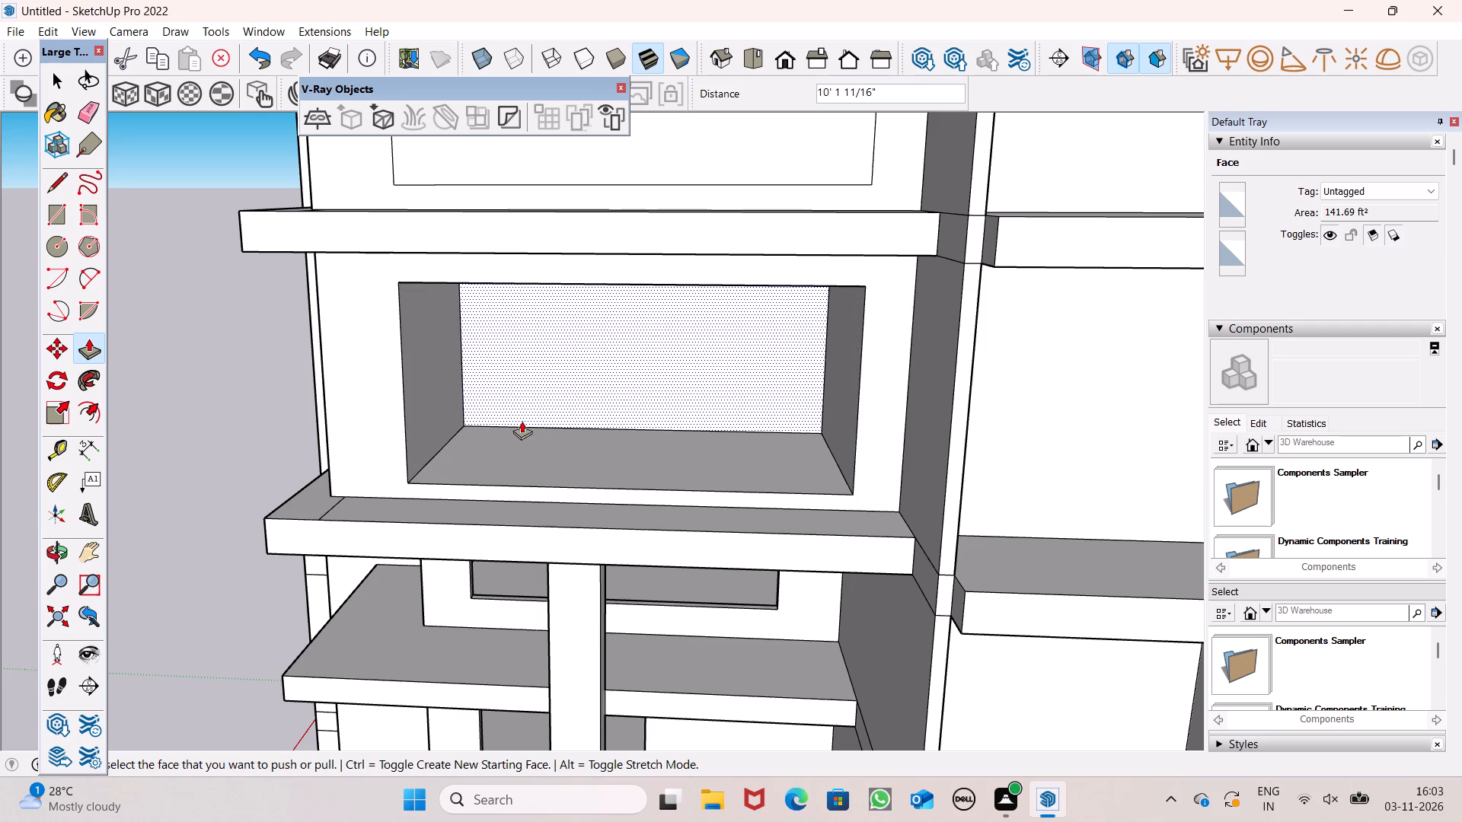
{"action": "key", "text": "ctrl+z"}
Push the front window rectangles in by about 2' 5 3/8" on the second storey from the top and 2' 2 5/8" on the top storey.
{"action": "scroll", "coordinate": [553, 479], "scroll_direction": "down", "scroll_amount": 6}
{"action": "middle_click_drag", "start_coordinate": [554, 472], "coordinate": [570, 496]}
{"action": "scroll", "coordinate": [532, 494], "scroll_direction": "up", "scroll_amount": 3}
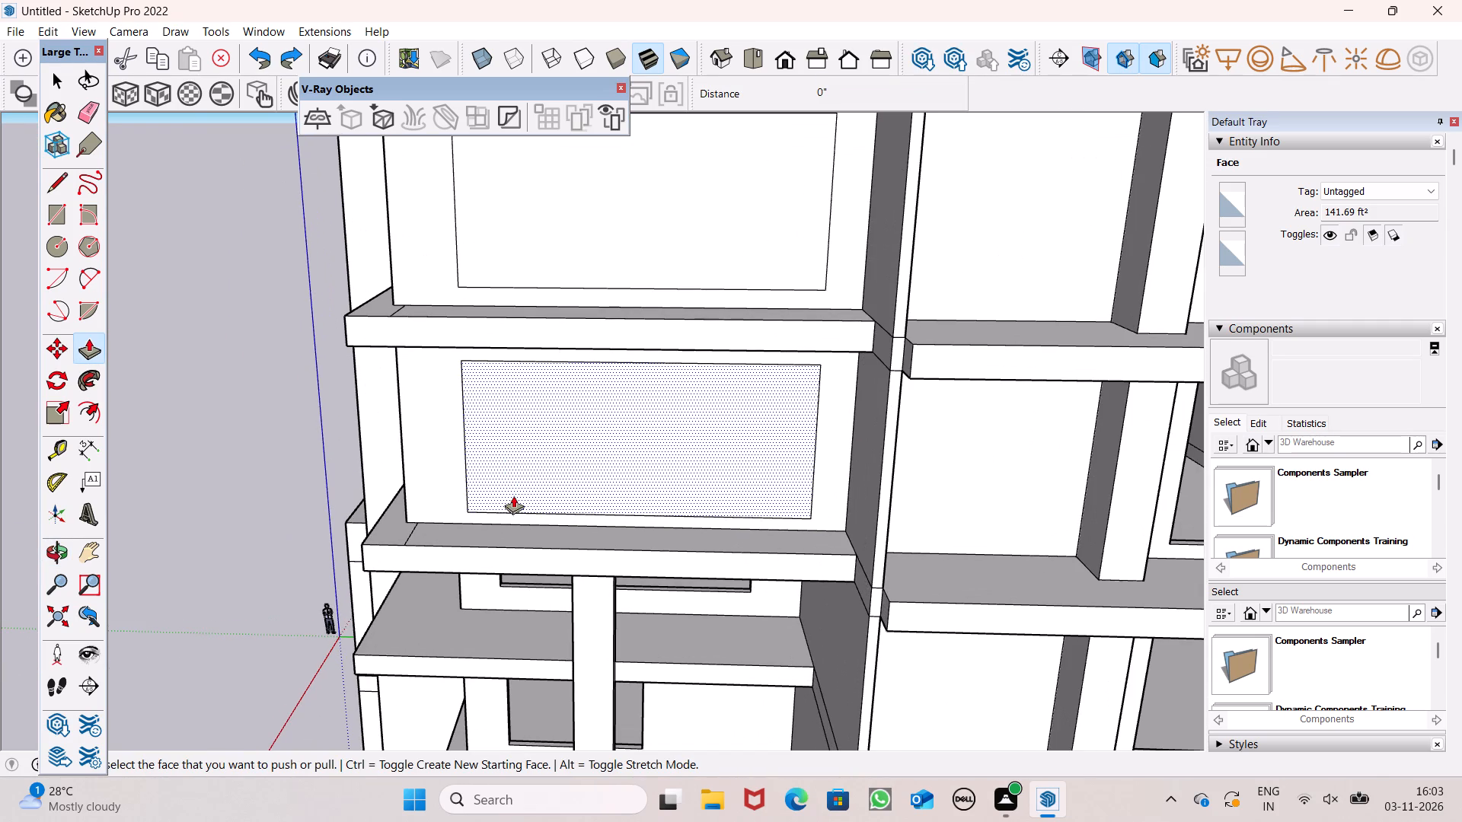
{"action": "scroll", "coordinate": [539, 489], "scroll_direction": "up", "scroll_amount": 2}
{"action": "left_click_drag", "start_coordinate": [499, 493], "coordinate": [498, 483]}
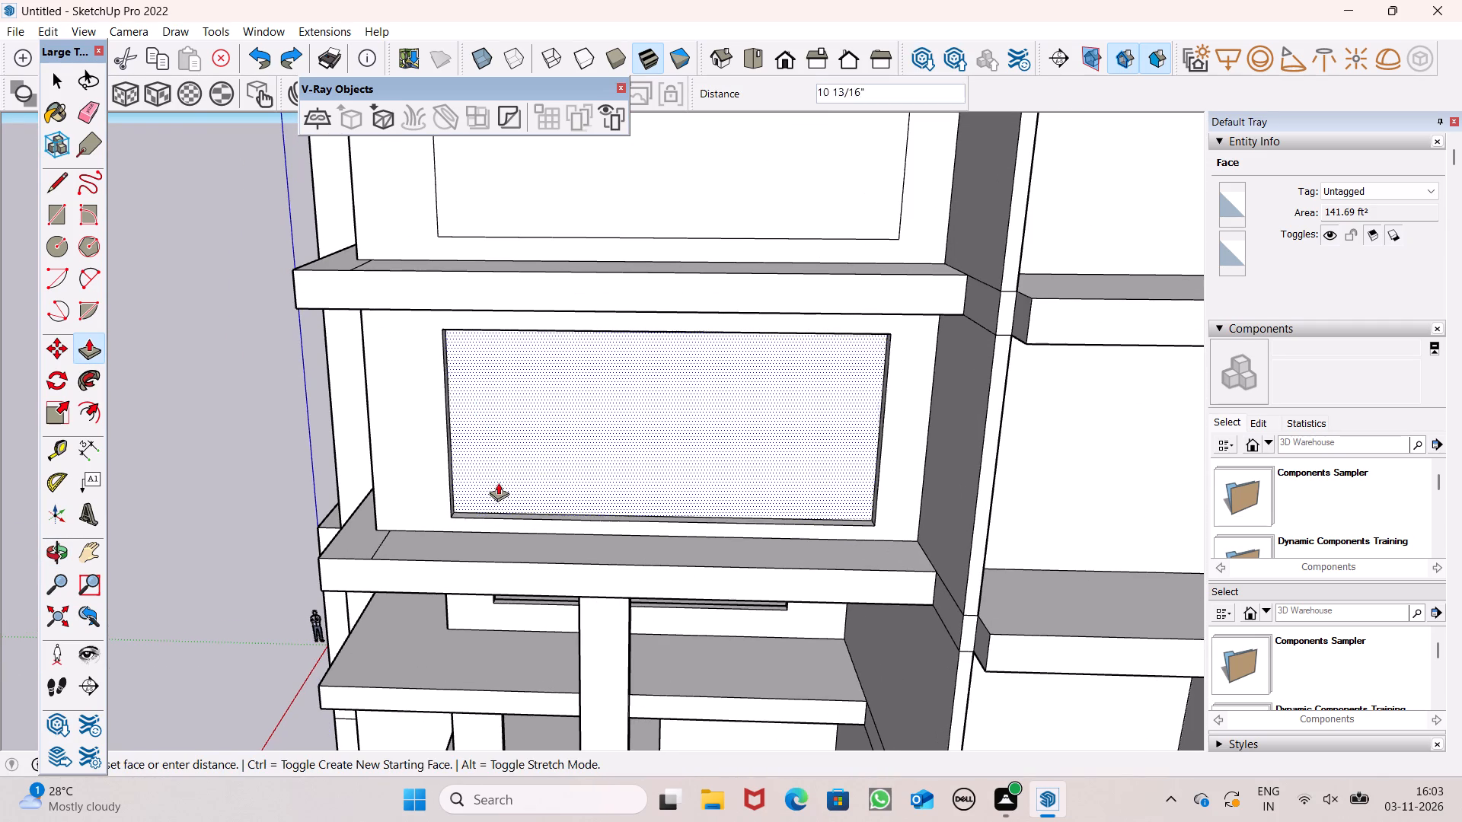
{"action": "left_click_drag", "start_coordinate": [498, 483], "coordinate": [500, 470]}
{"action": "scroll", "coordinate": [517, 505], "scroll_direction": "down", "scroll_amount": 6}
{"action": "scroll", "coordinate": [547, 324], "scroll_direction": "up", "scroll_amount": 7}
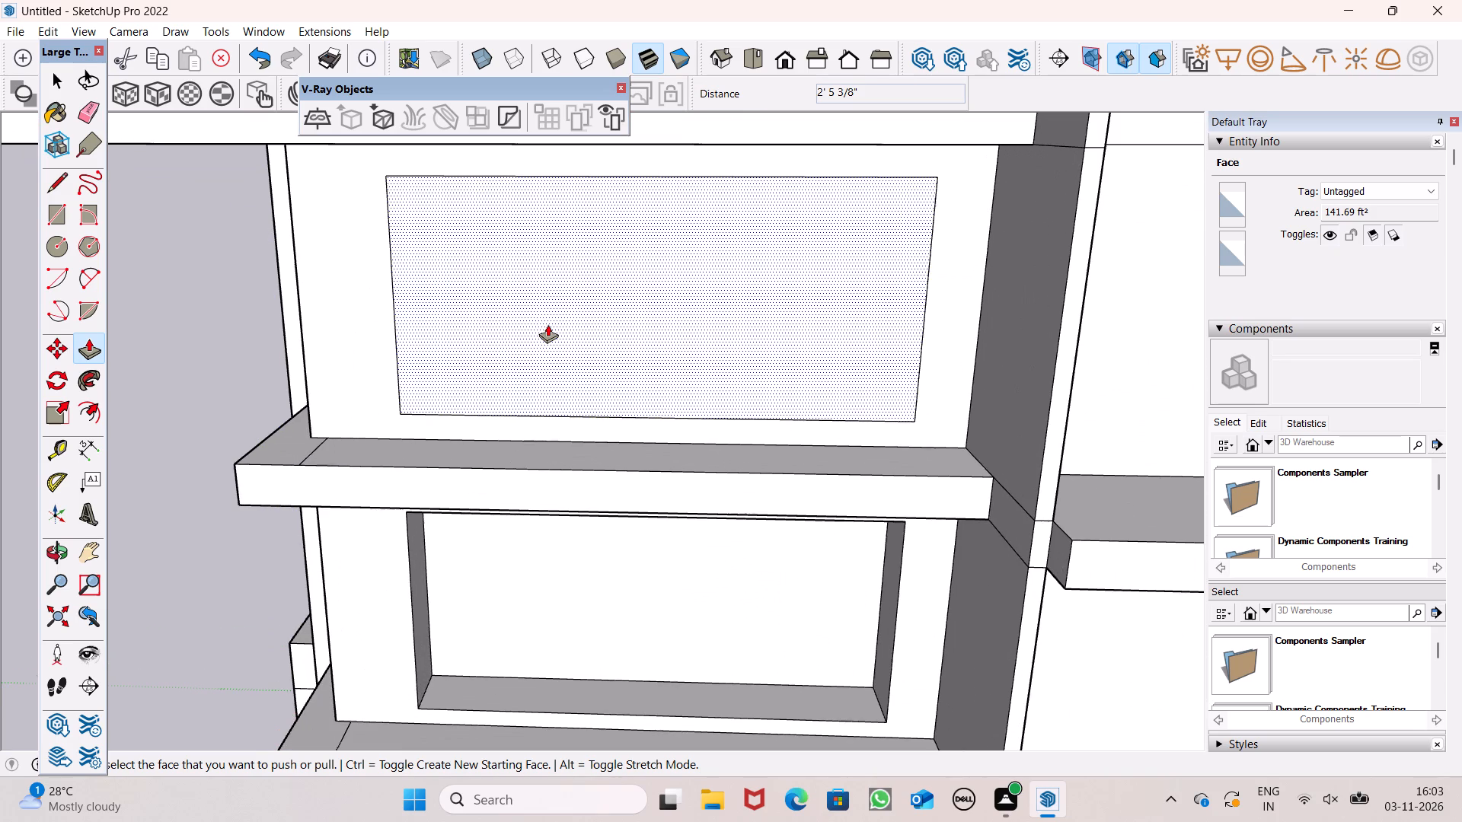
{"action": "left_click_drag", "start_coordinate": [437, 396], "coordinate": [449, 380]}
{"action": "scroll", "coordinate": [450, 375], "scroll_direction": "down", "scroll_amount": 7}
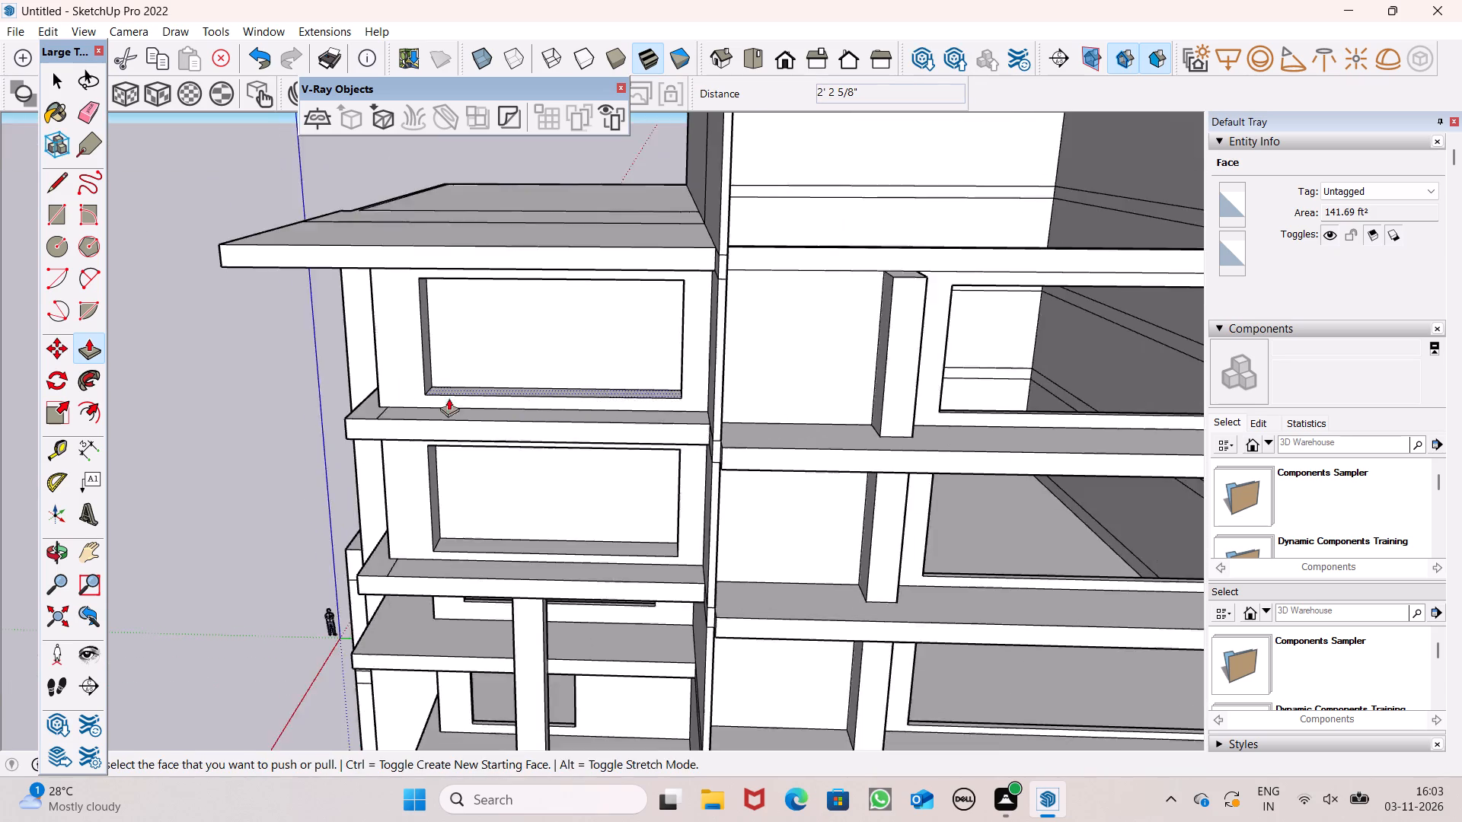
Push in the side-wall window rectangle on the second storey from the top and erase the vertical edge crossing its recess.
{"action": "middle_click_drag", "start_coordinate": [421, 422], "coordinate": [920, 448]}
{"action": "scroll", "coordinate": [696, 510], "scroll_direction": "up", "scroll_amount": 4}
{"action": "left_click_drag", "start_coordinate": [659, 550], "coordinate": [674, 529]}
{"action": "middle_click_drag", "start_coordinate": [611, 521], "coordinate": [725, 499]}
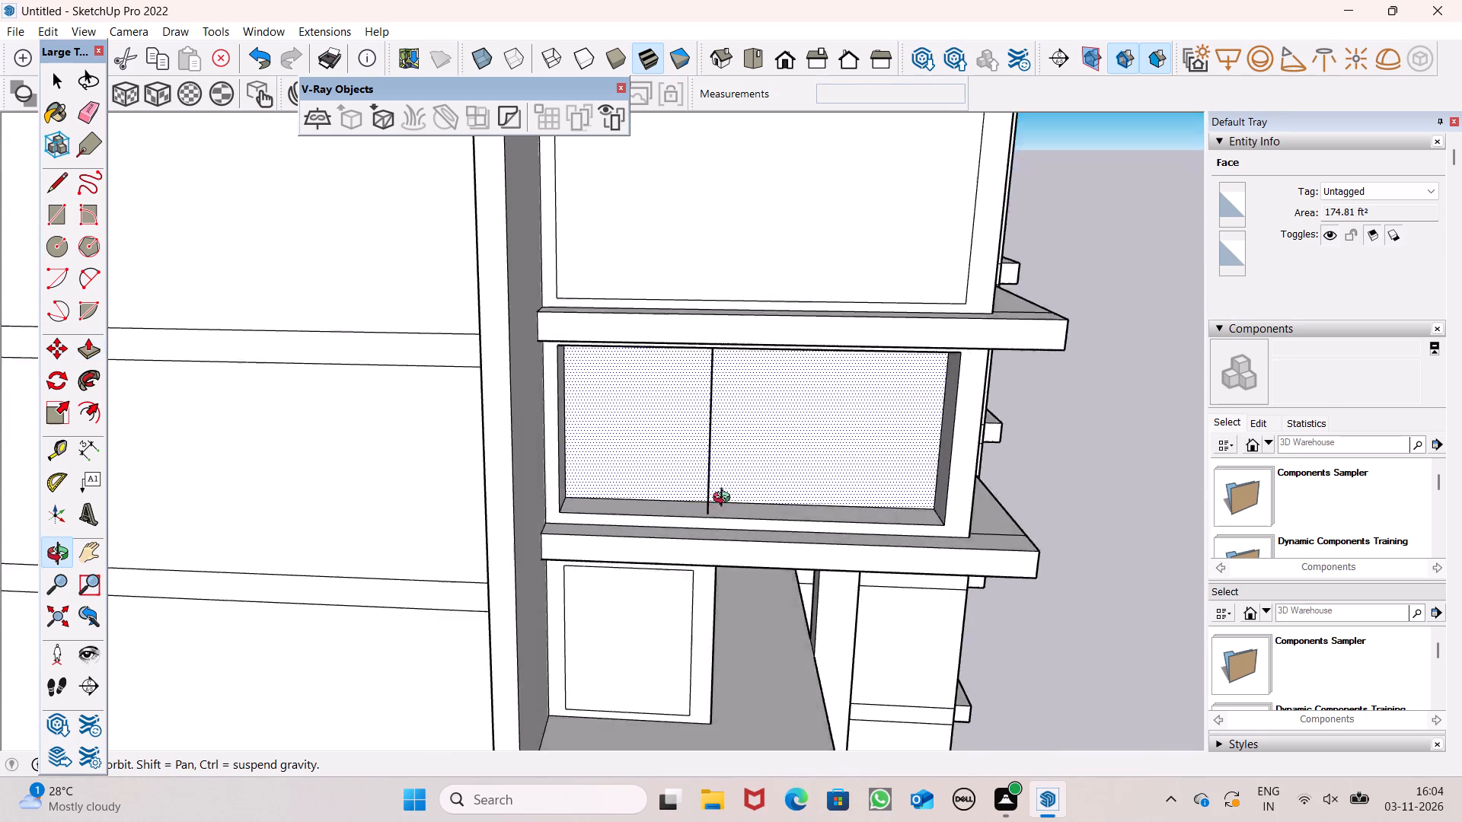
{"action": "middle_click_drag", "start_coordinate": [725, 499], "coordinate": [587, 534]}
{"action": "left_click", "coordinate": [93, 108]}
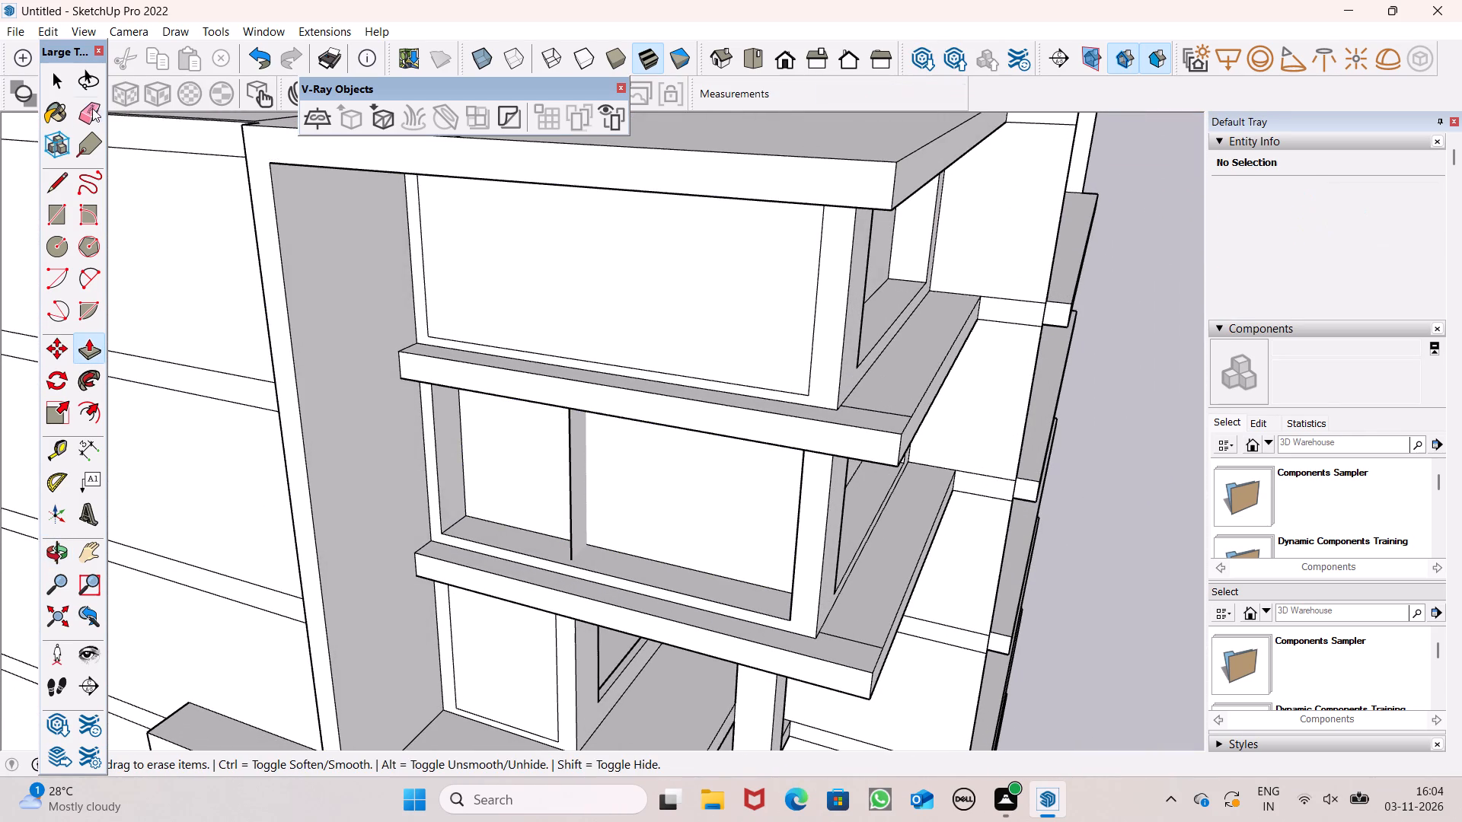
{"action": "left_click", "coordinate": [570, 545]}
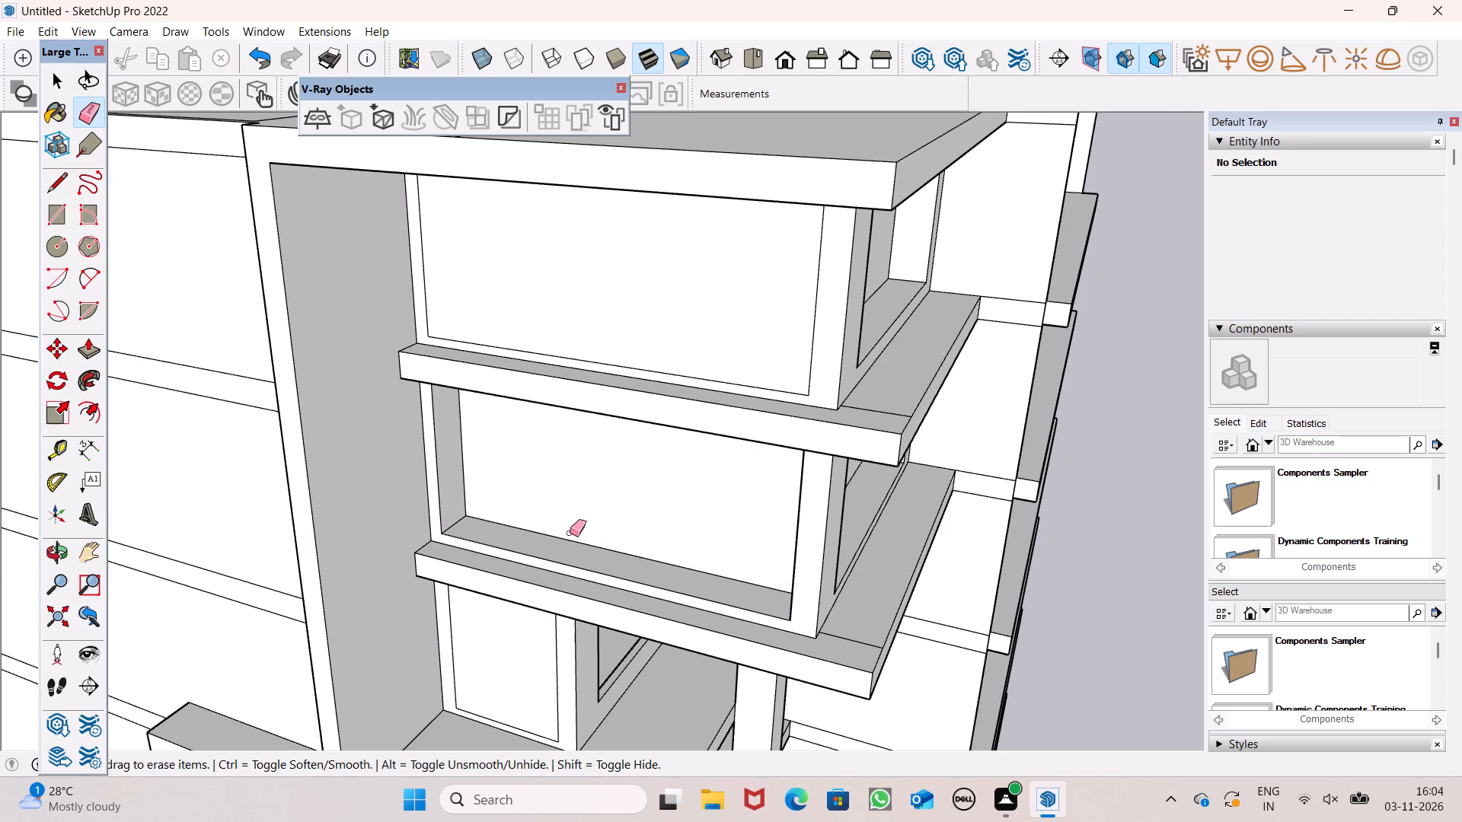
{"action": "middle_click_drag", "start_coordinate": [589, 533], "coordinate": [728, 518]}
{"action": "scroll", "coordinate": [381, 470], "scroll_direction": "down", "scroll_amount": 1}
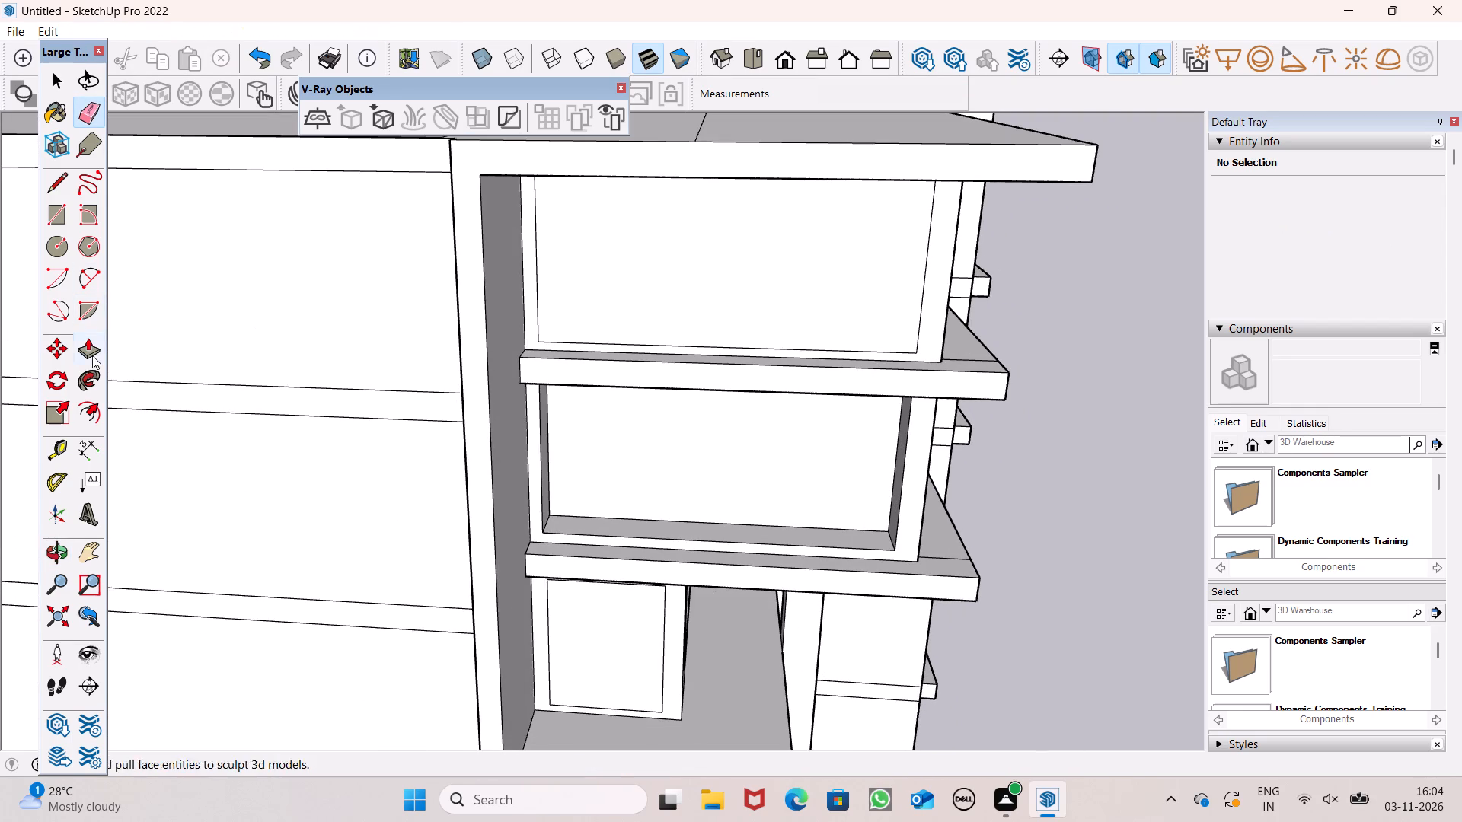
Push/Pull the recessed face of the second storey's side-wall window by about 4 9/16".
{"action": "left_click", "coordinate": [92, 355]}
{"action": "middle_click_drag", "start_coordinate": [1041, 461], "coordinate": [1003, 505]}
{"action": "scroll", "coordinate": [901, 543], "scroll_direction": "up", "scroll_amount": 4}
{"action": "left_click", "coordinate": [789, 559]}
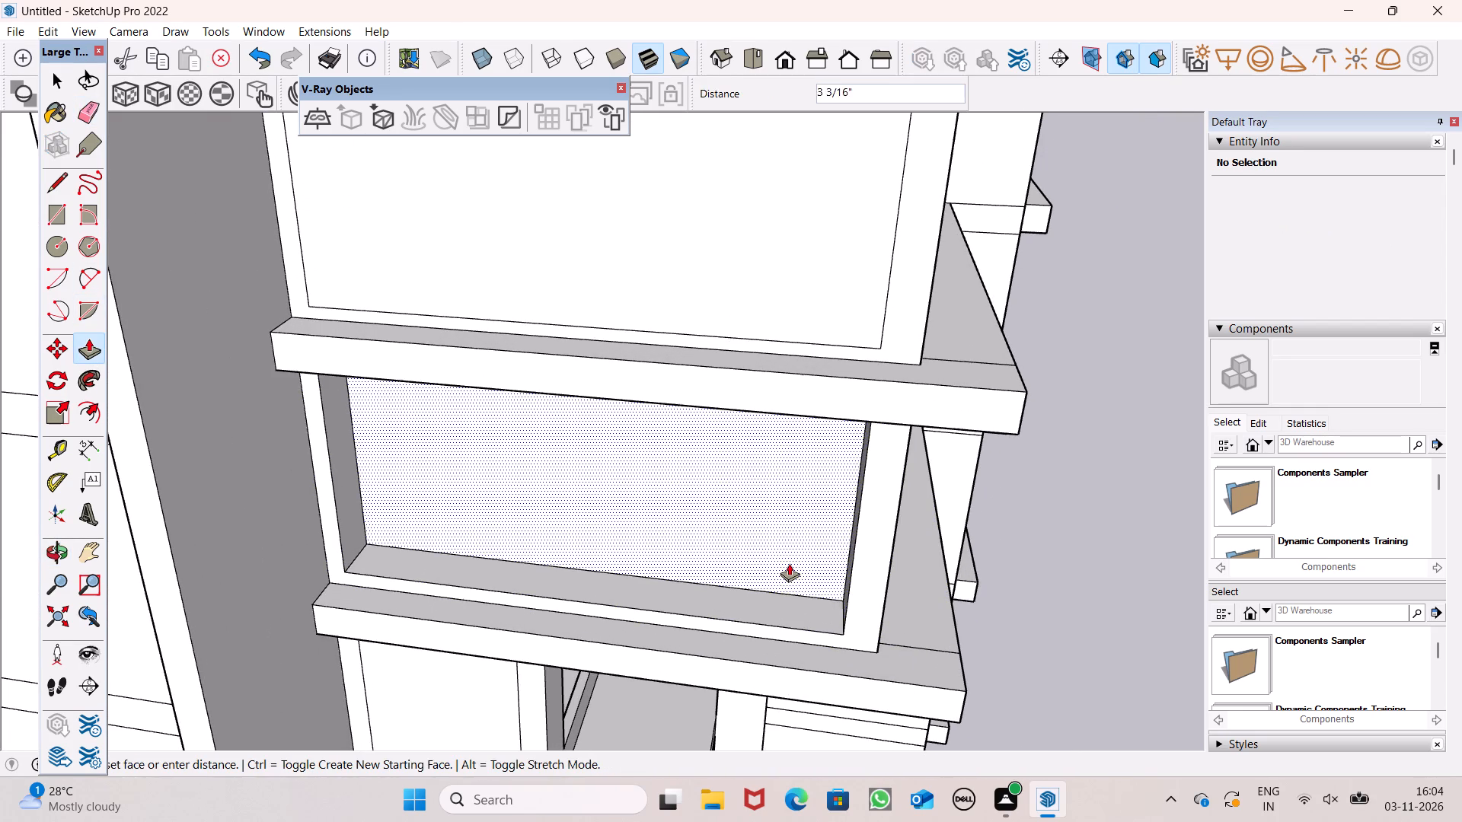
{"action": "scroll", "coordinate": [719, 349], "scroll_direction": "down", "scroll_amount": 4}
{"action": "scroll", "coordinate": [659, 253], "scroll_direction": "up", "scroll_amount": 2}
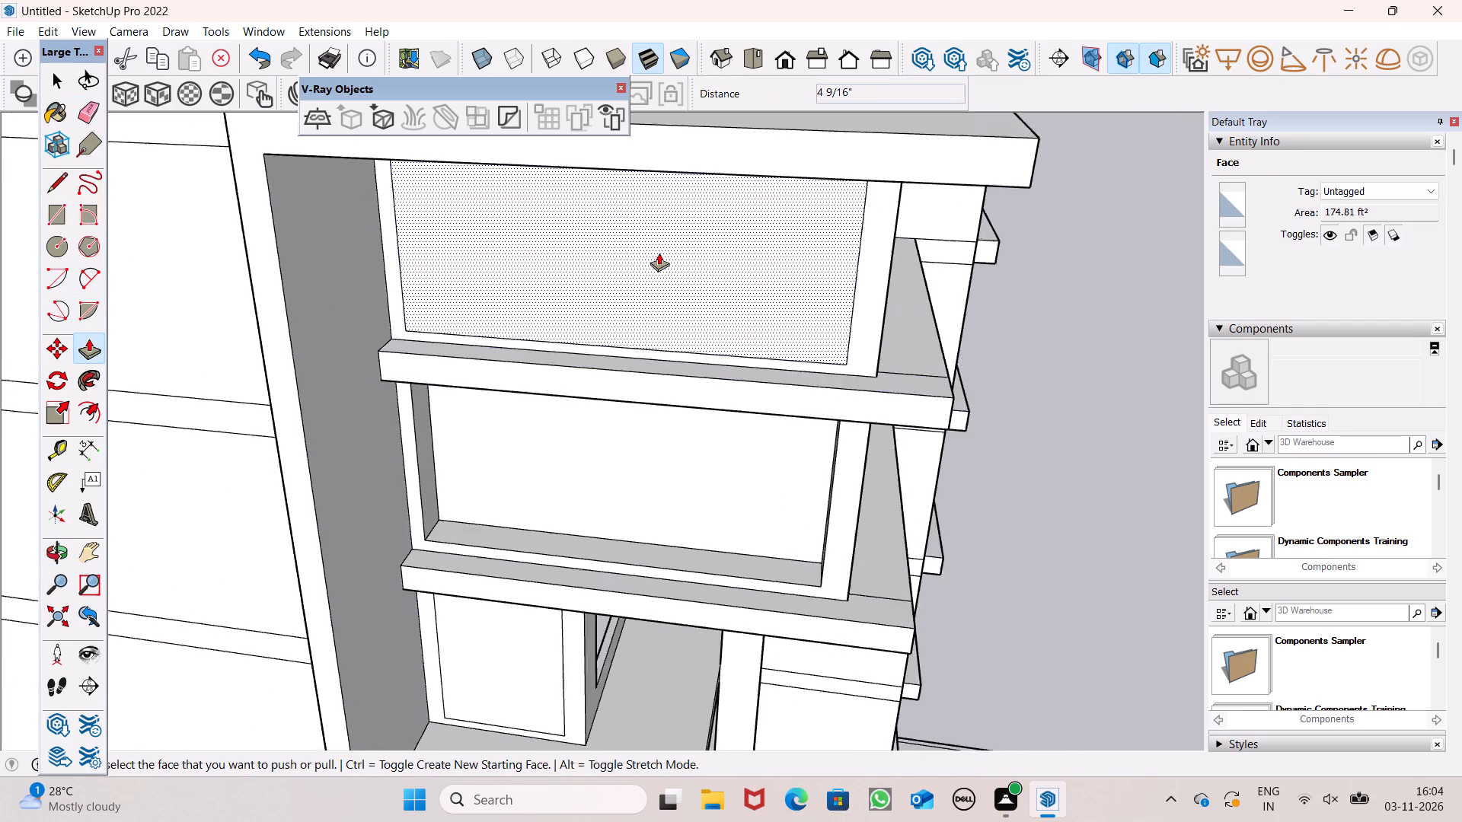
Push the top storey's side-wall window rectangle in by about 1' 3 5/8", and a further 4 15/16".
{"action": "scroll", "coordinate": [659, 253], "scroll_direction": "up", "scroll_amount": 3}
{"action": "left_click_drag", "start_coordinate": [588, 354], "coordinate": [595, 337]}
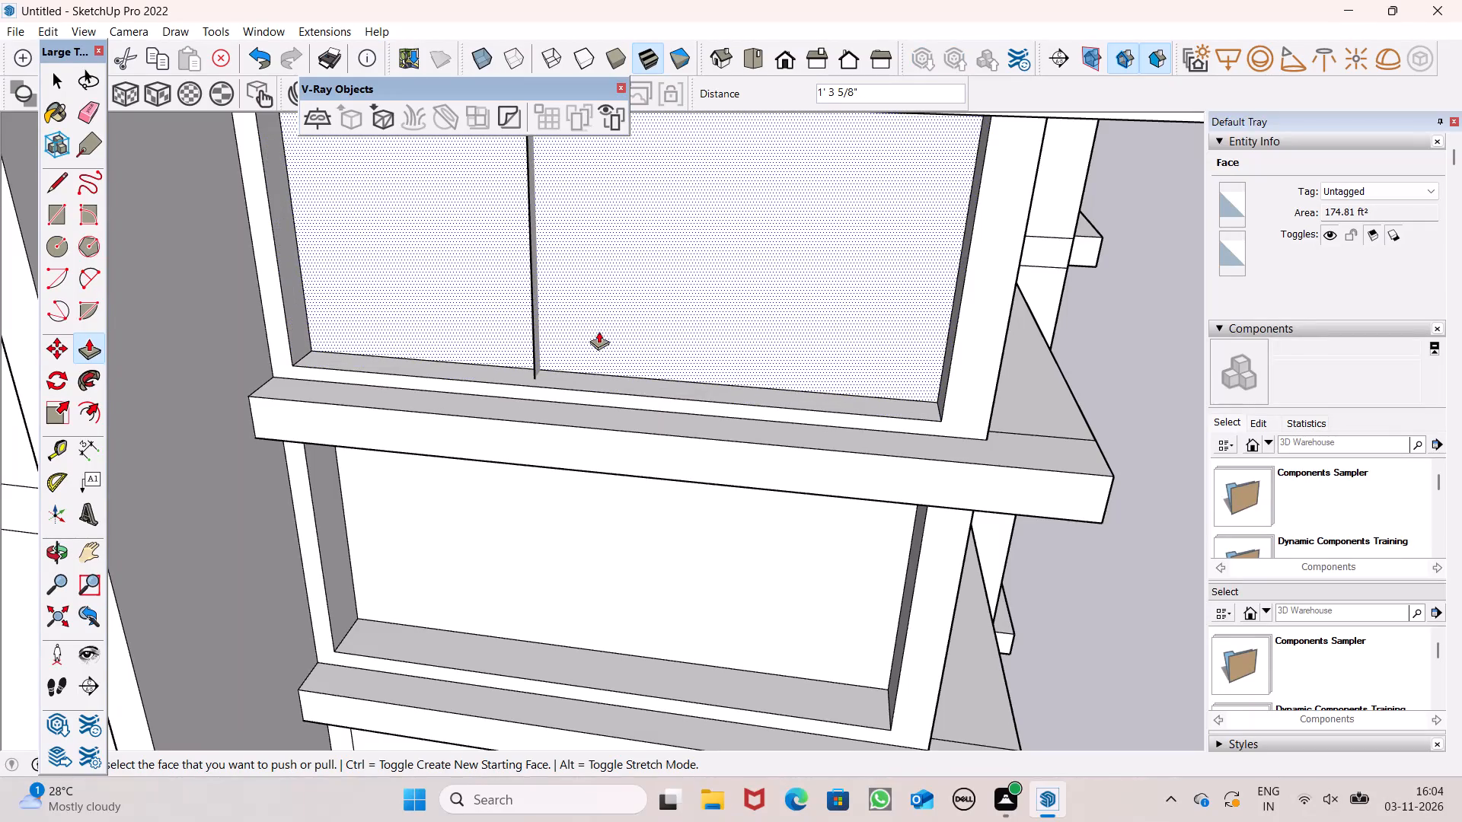
{"action": "left_click", "coordinate": [595, 355]}
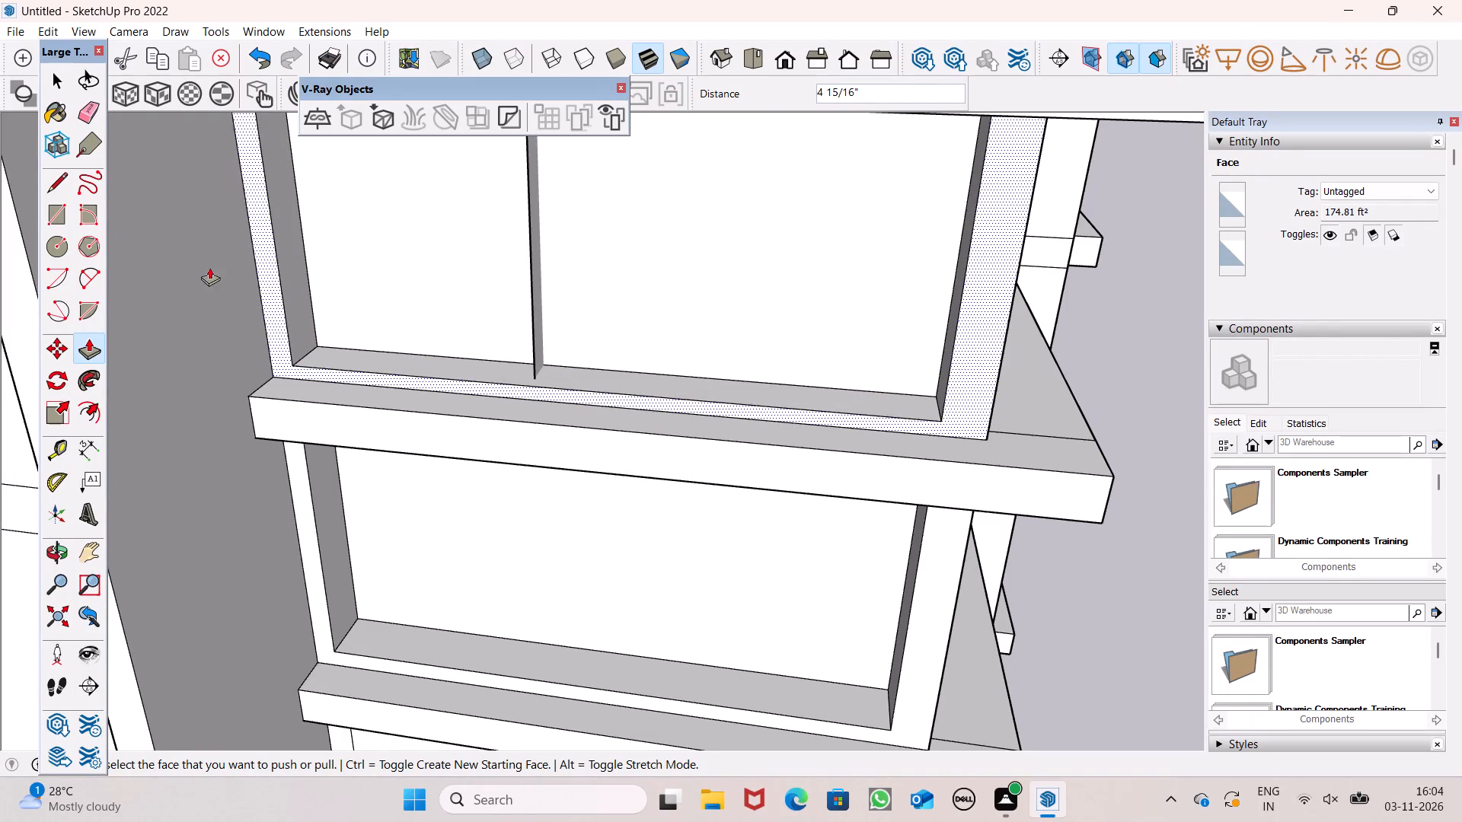
Erase the vertical edge crossing the recess of the top storey's side-wall window.
{"action": "left_click", "coordinate": [86, 102]}
{"action": "scroll", "coordinate": [514, 250], "scroll_direction": "down", "scroll_amount": 2}
{"action": "middle_click_drag", "start_coordinate": [604, 281], "coordinate": [574, 347]}
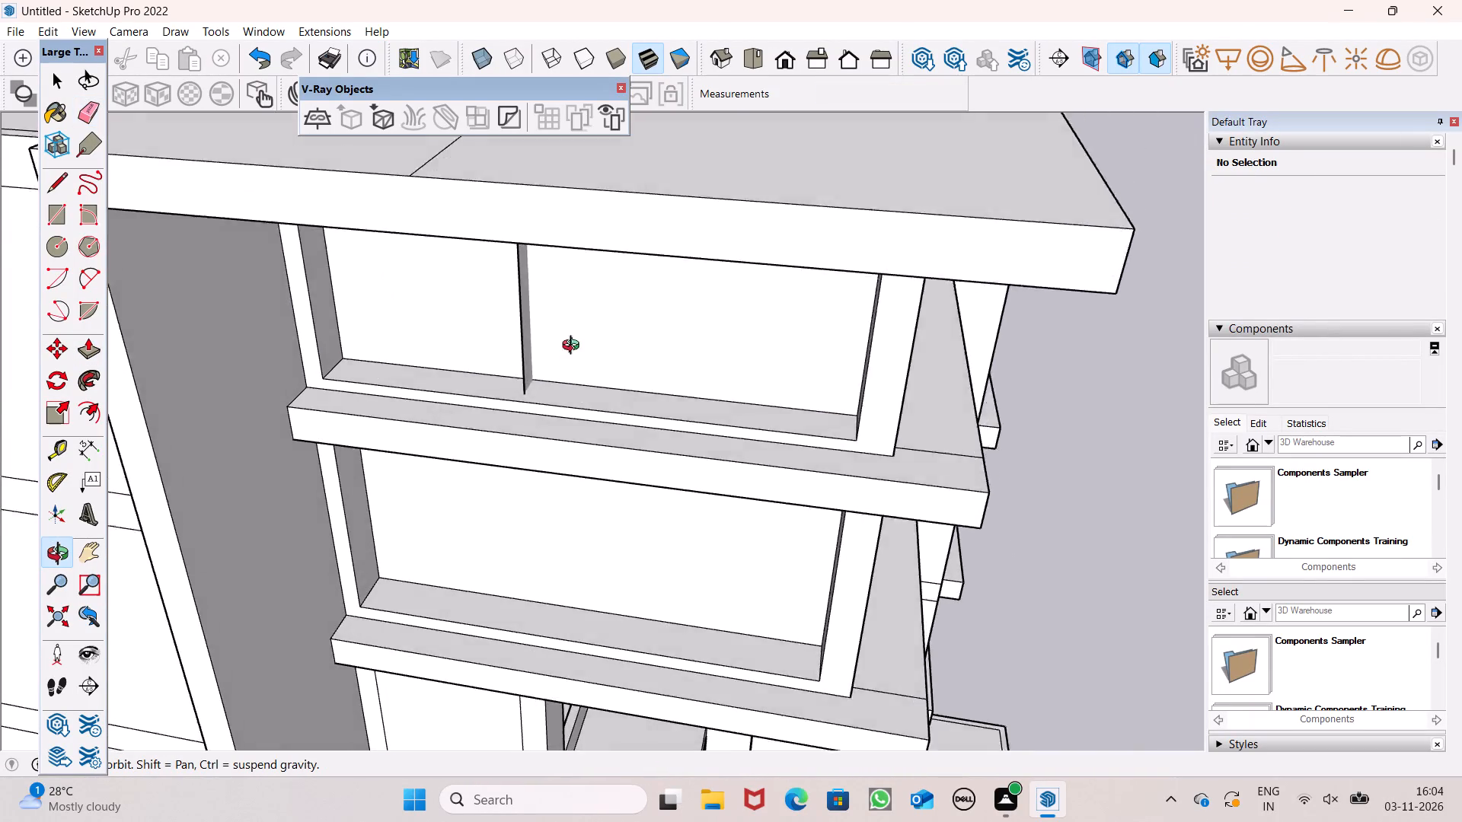
{"action": "middle_click_drag", "start_coordinate": [574, 347], "coordinate": [573, 349]}
{"action": "scroll", "coordinate": [484, 406], "scroll_direction": "up", "scroll_amount": 5}
{"action": "left_click", "coordinate": [508, 421]}
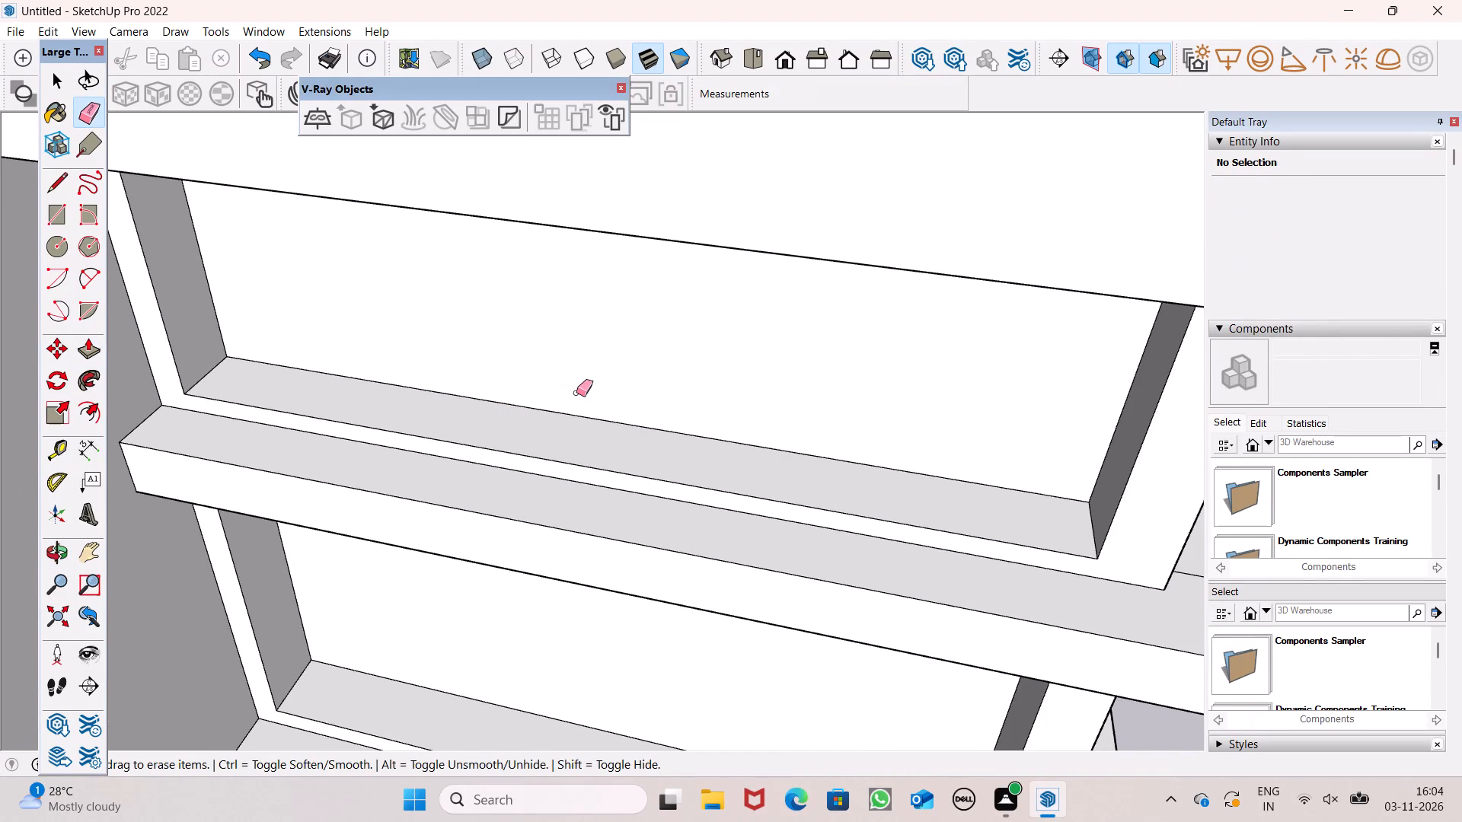
{"action": "key", "text": "space"}
Push the narrow side-wall window rectangle on the third storey from the top in by 7 1/8" to cut the opening.
{"action": "scroll", "coordinate": [577, 392], "scroll_direction": "down", "scroll_amount": 4}
{"action": "middle_click_drag", "start_coordinate": [674, 486], "coordinate": [708, 391]}
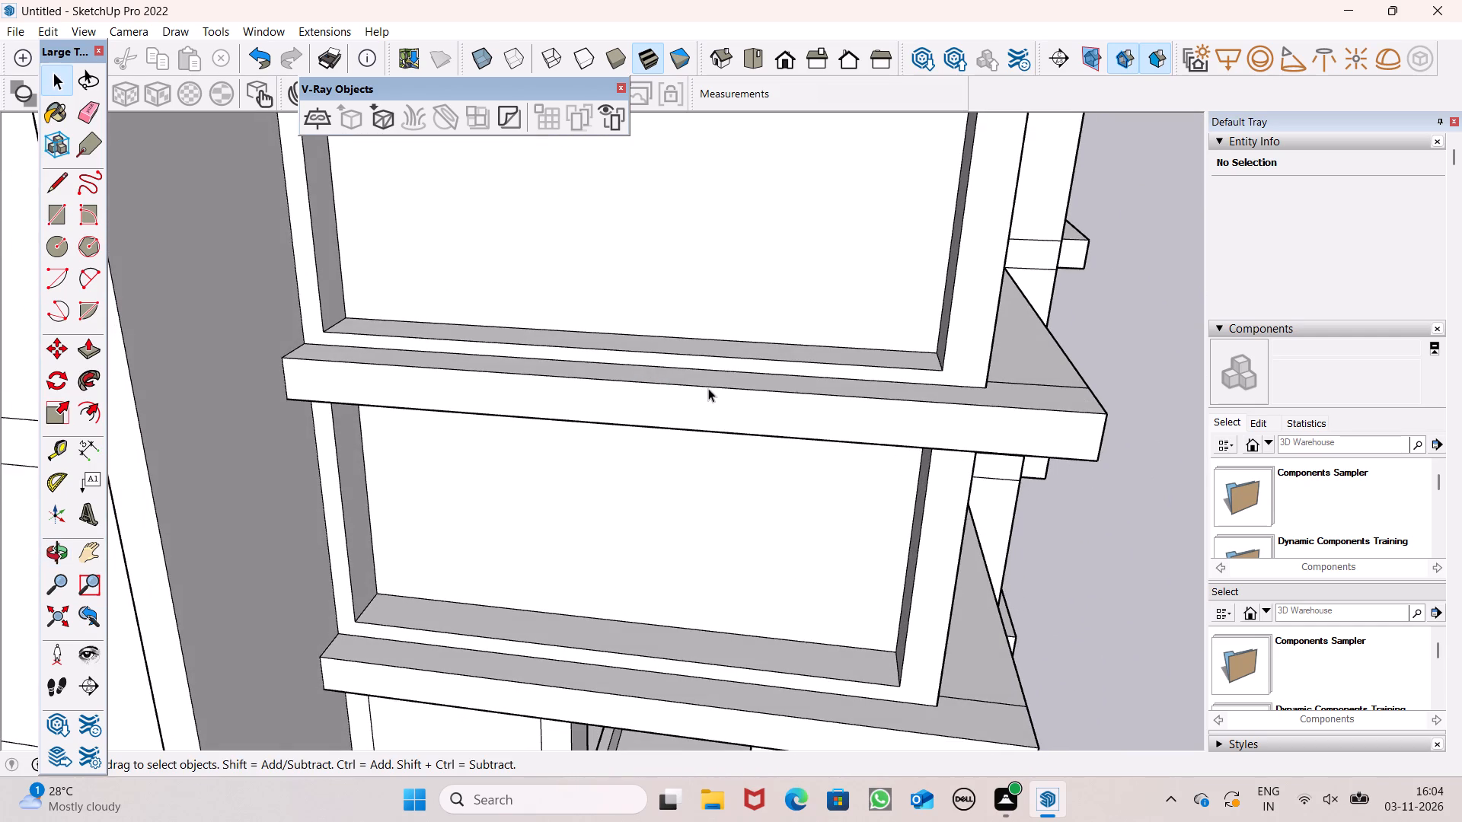
{"action": "scroll", "coordinate": [723, 375], "scroll_direction": "down", "scroll_amount": 7}
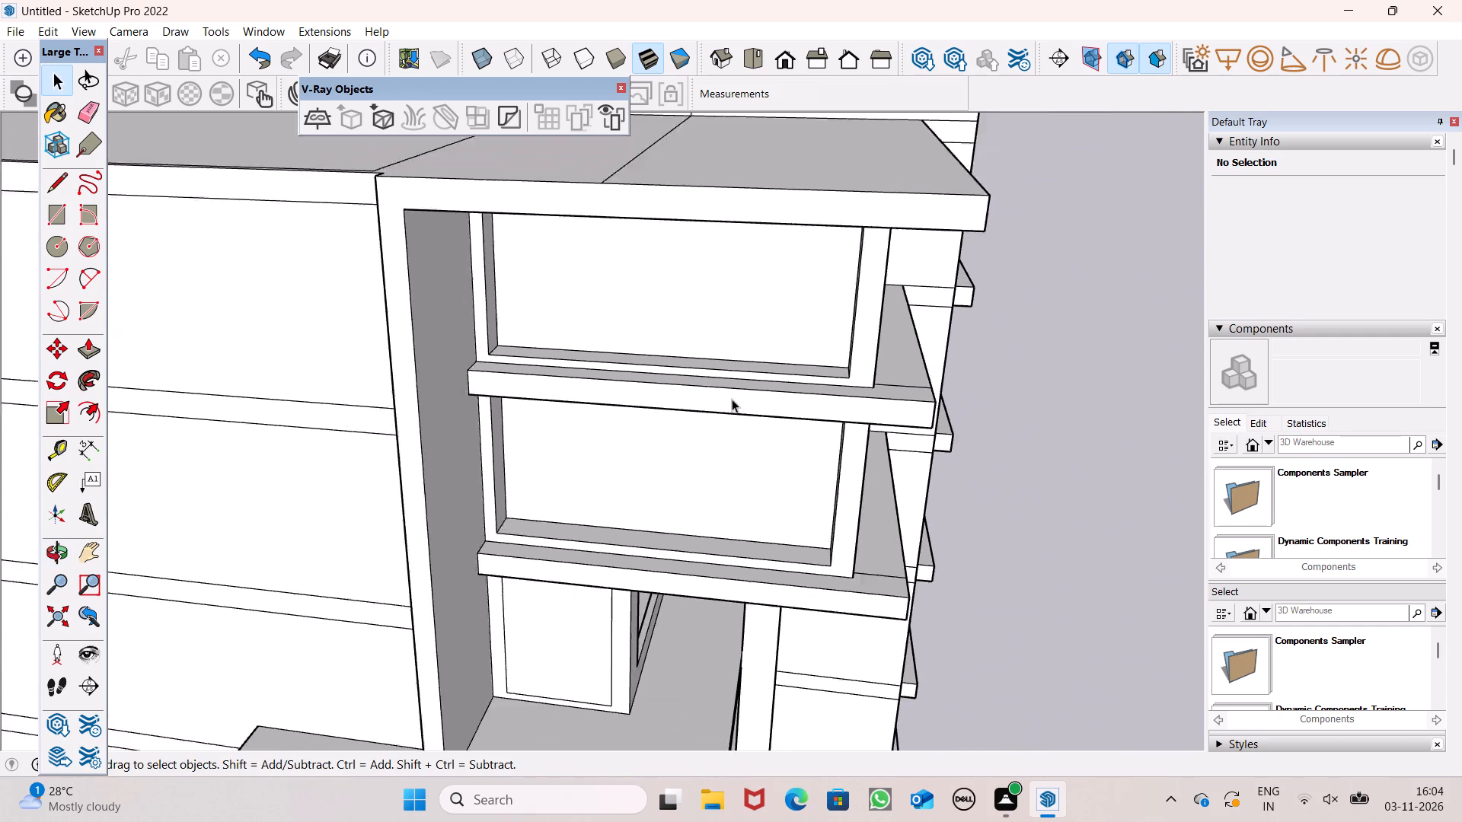
{"action": "scroll", "coordinate": [732, 399], "scroll_direction": "down", "scroll_amount": 2}
{"action": "middle_click_drag", "start_coordinate": [799, 560], "coordinate": [790, 455]}
{"action": "scroll", "coordinate": [806, 337], "scroll_direction": "down", "scroll_amount": 9}
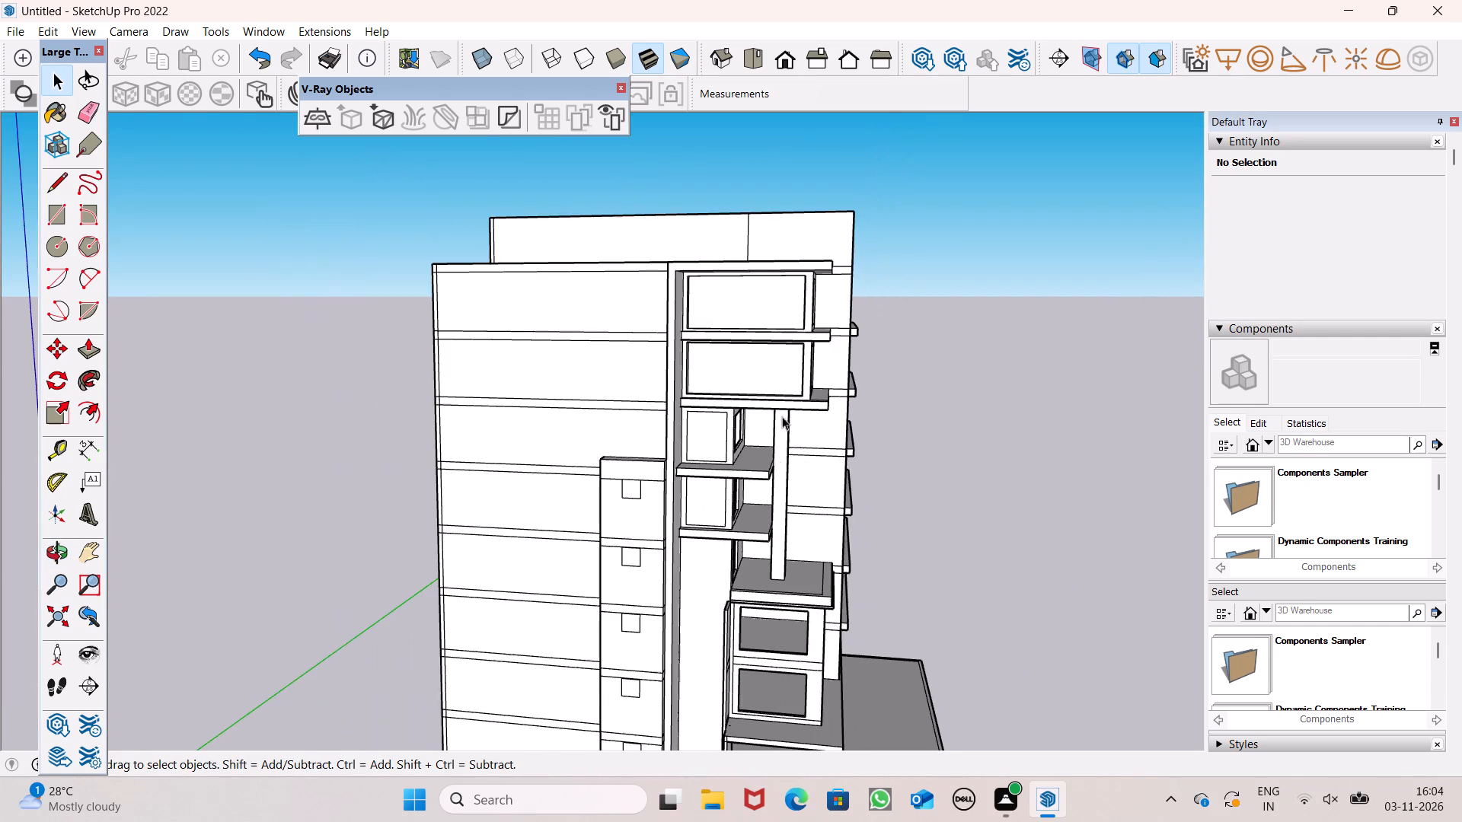
{"action": "middle_click_drag", "start_coordinate": [780, 478], "coordinate": [793, 492]}
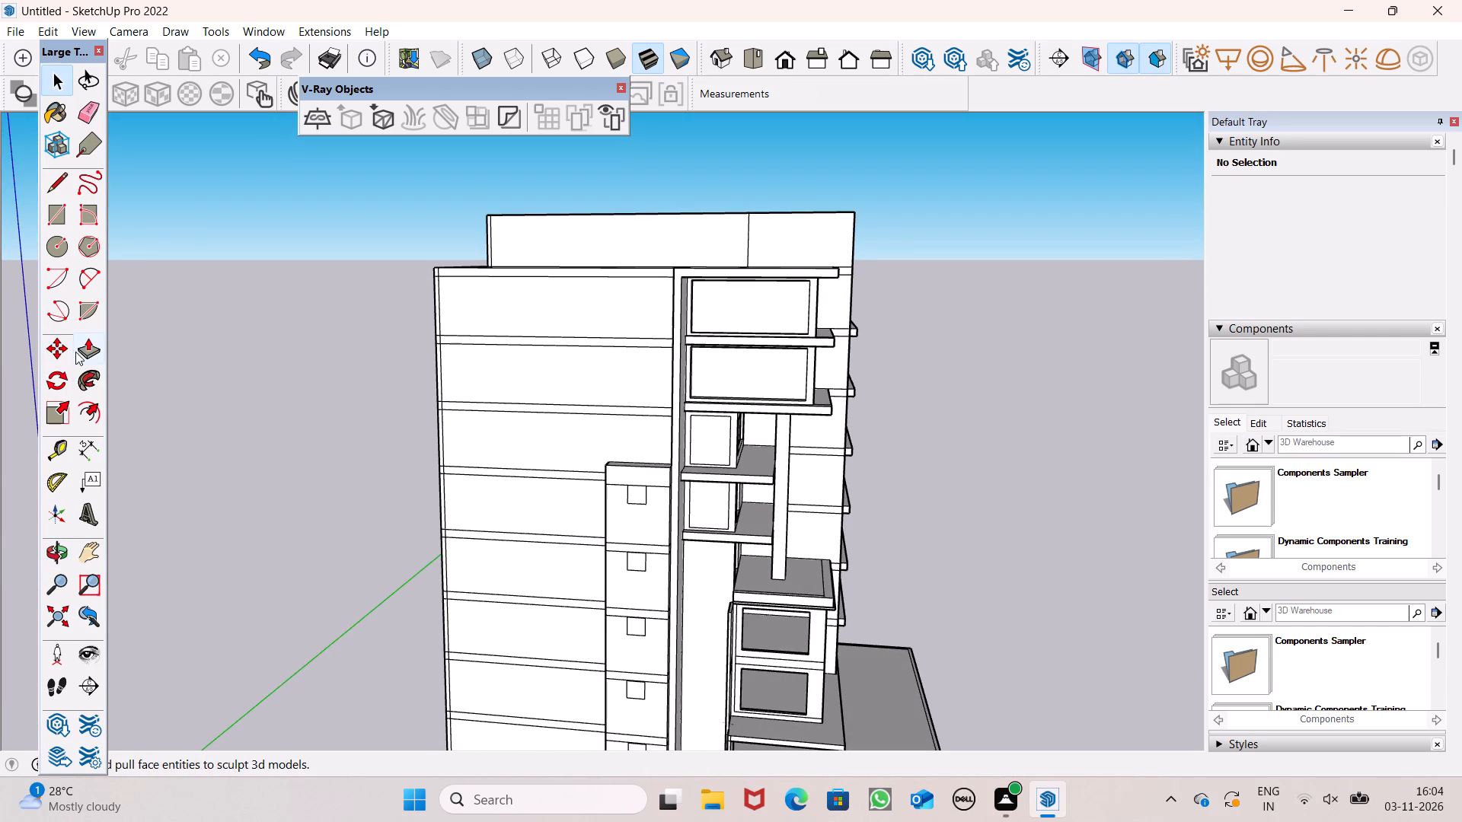
{"action": "left_click", "coordinate": [86, 349]}
{"action": "scroll", "coordinate": [663, 634], "scroll_direction": "down", "scroll_amount": 1}
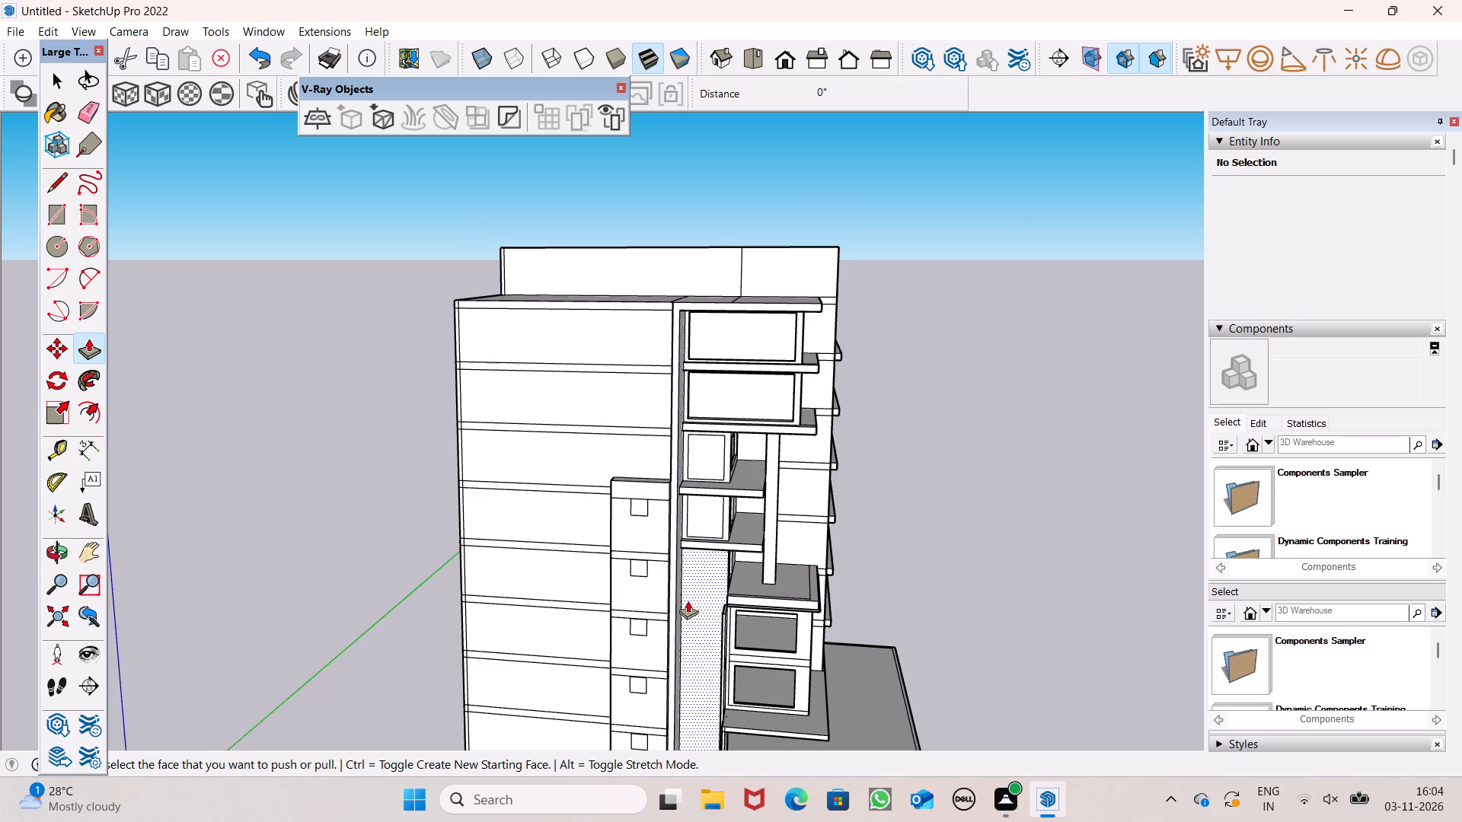
{"action": "scroll", "coordinate": [714, 470], "scroll_direction": "up", "scroll_amount": 5}
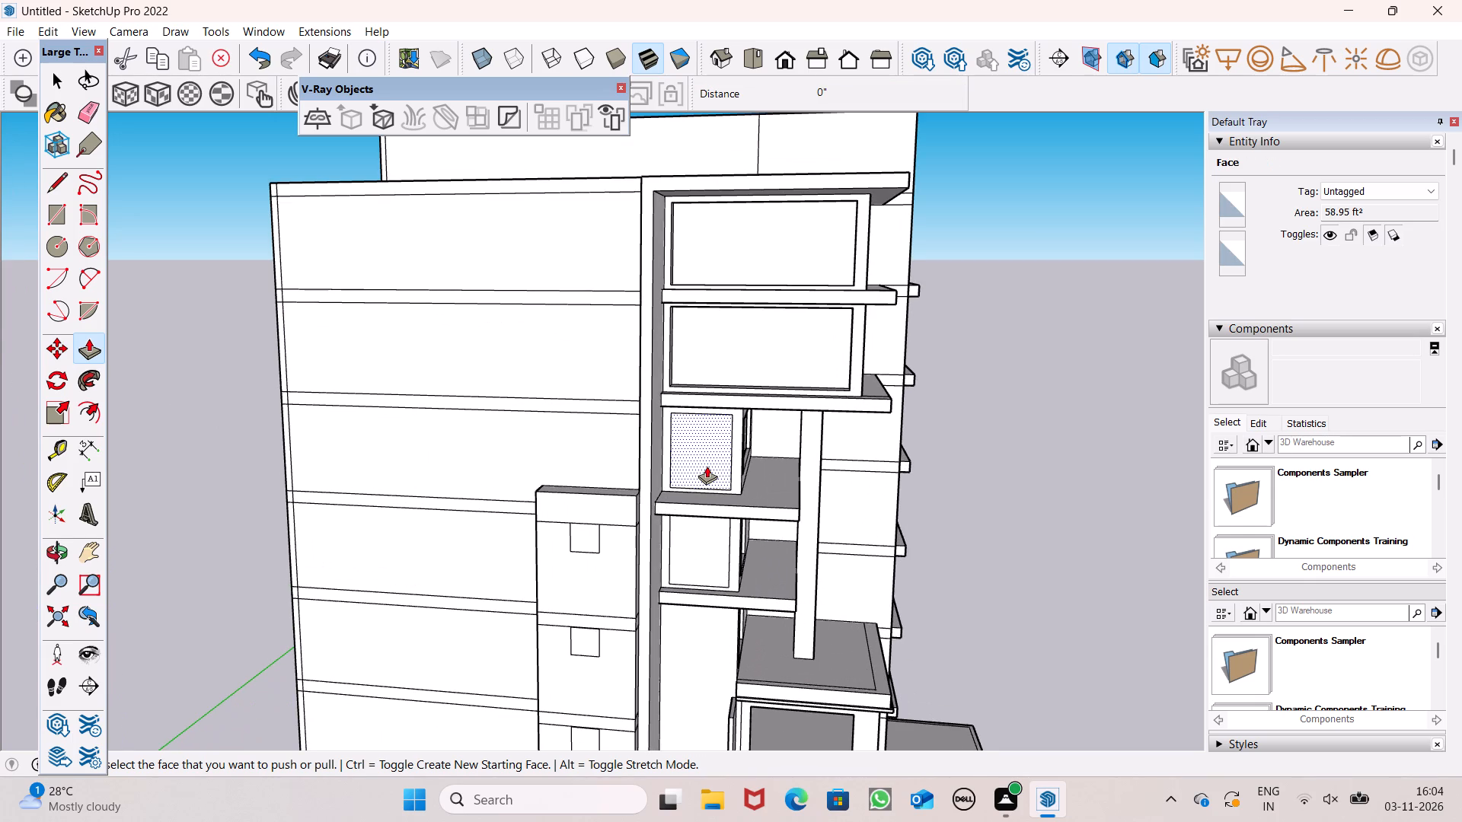
{"action": "scroll", "coordinate": [707, 466], "scroll_direction": "up", "scroll_amount": 7}
{"action": "scroll", "coordinate": [676, 473], "scroll_direction": "down", "scroll_amount": 2}
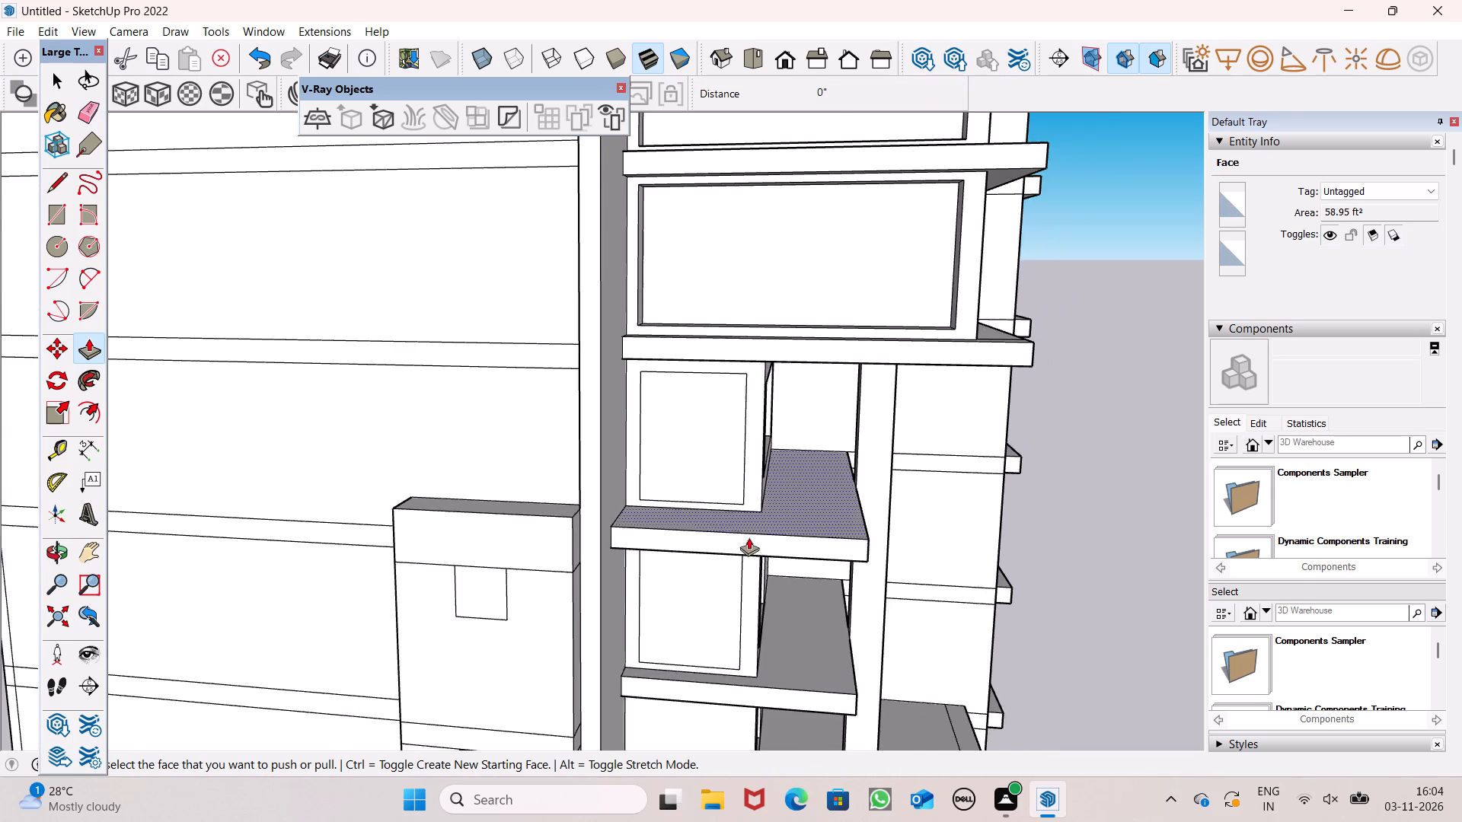
{"action": "middle_click_drag", "start_coordinate": [758, 549], "coordinate": [849, 550]}
{"action": "scroll", "coordinate": [829, 502], "scroll_direction": "up", "scroll_amount": 6}
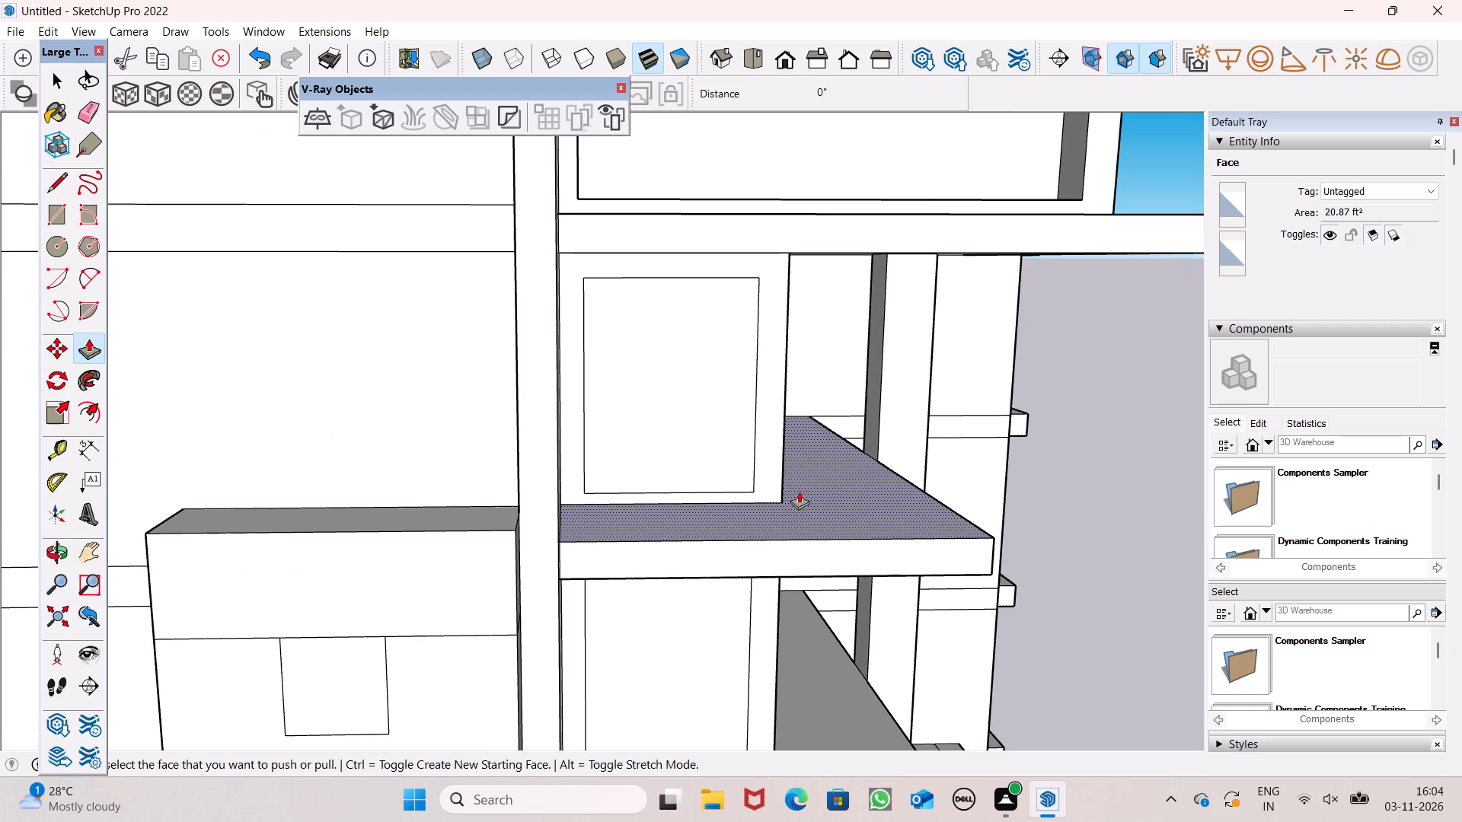
{"action": "scroll", "coordinate": [703, 472], "scroll_direction": "up", "scroll_amount": 3}
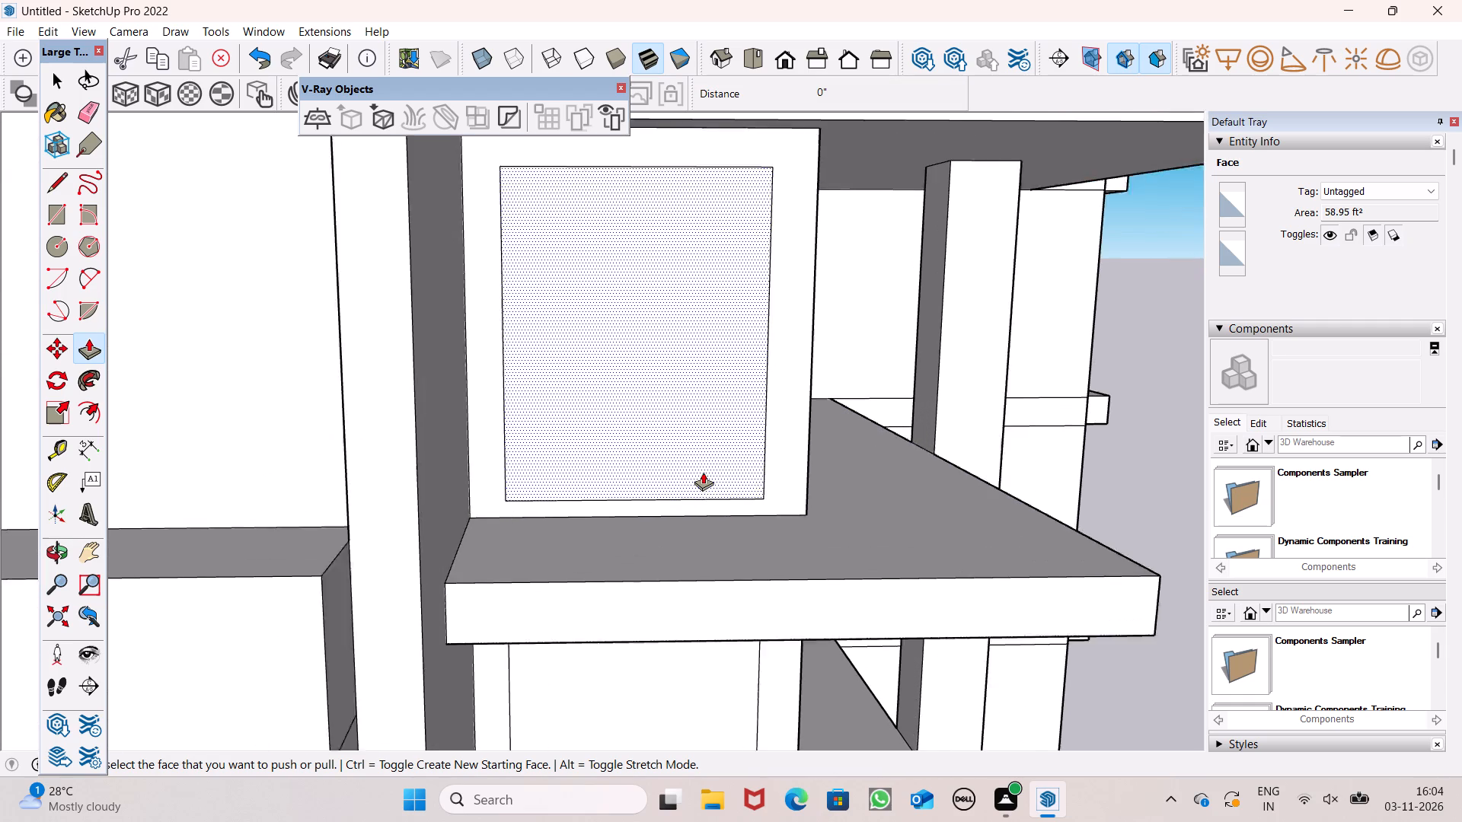
{"action": "scroll", "coordinate": [703, 472], "scroll_direction": "up", "scroll_amount": 1}
{"action": "scroll", "coordinate": [791, 464], "scroll_direction": "down", "scroll_amount": 2}
{"action": "middle_click_drag", "start_coordinate": [808, 491], "coordinate": [785, 522]}
{"action": "scroll", "coordinate": [626, 490], "scroll_direction": "up", "scroll_amount": 4}
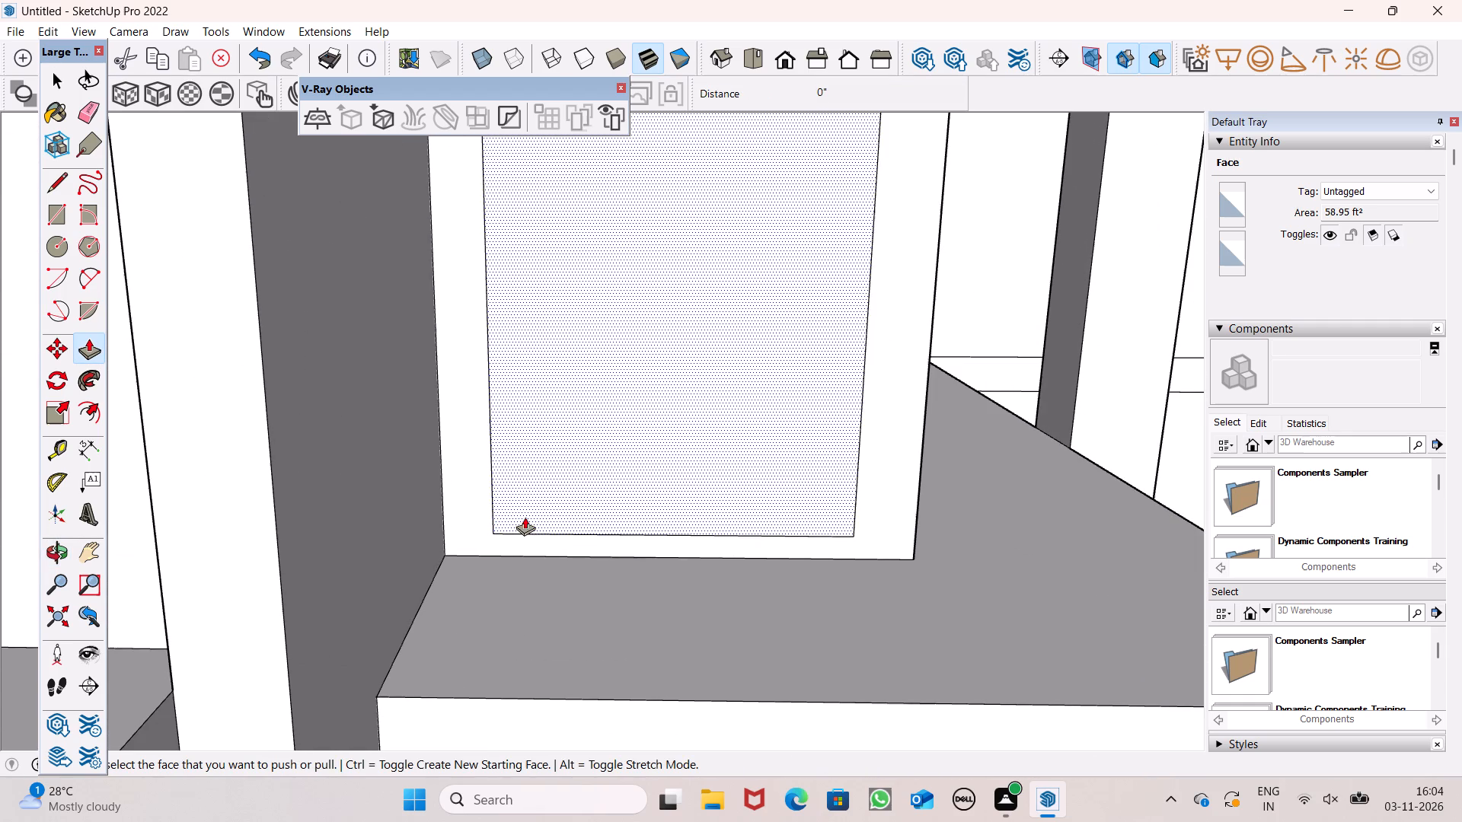
{"action": "left_click_drag", "start_coordinate": [525, 522], "coordinate": [570, 444]}
{"action": "scroll", "coordinate": [553, 419], "scroll_direction": "down", "scroll_amount": 7}
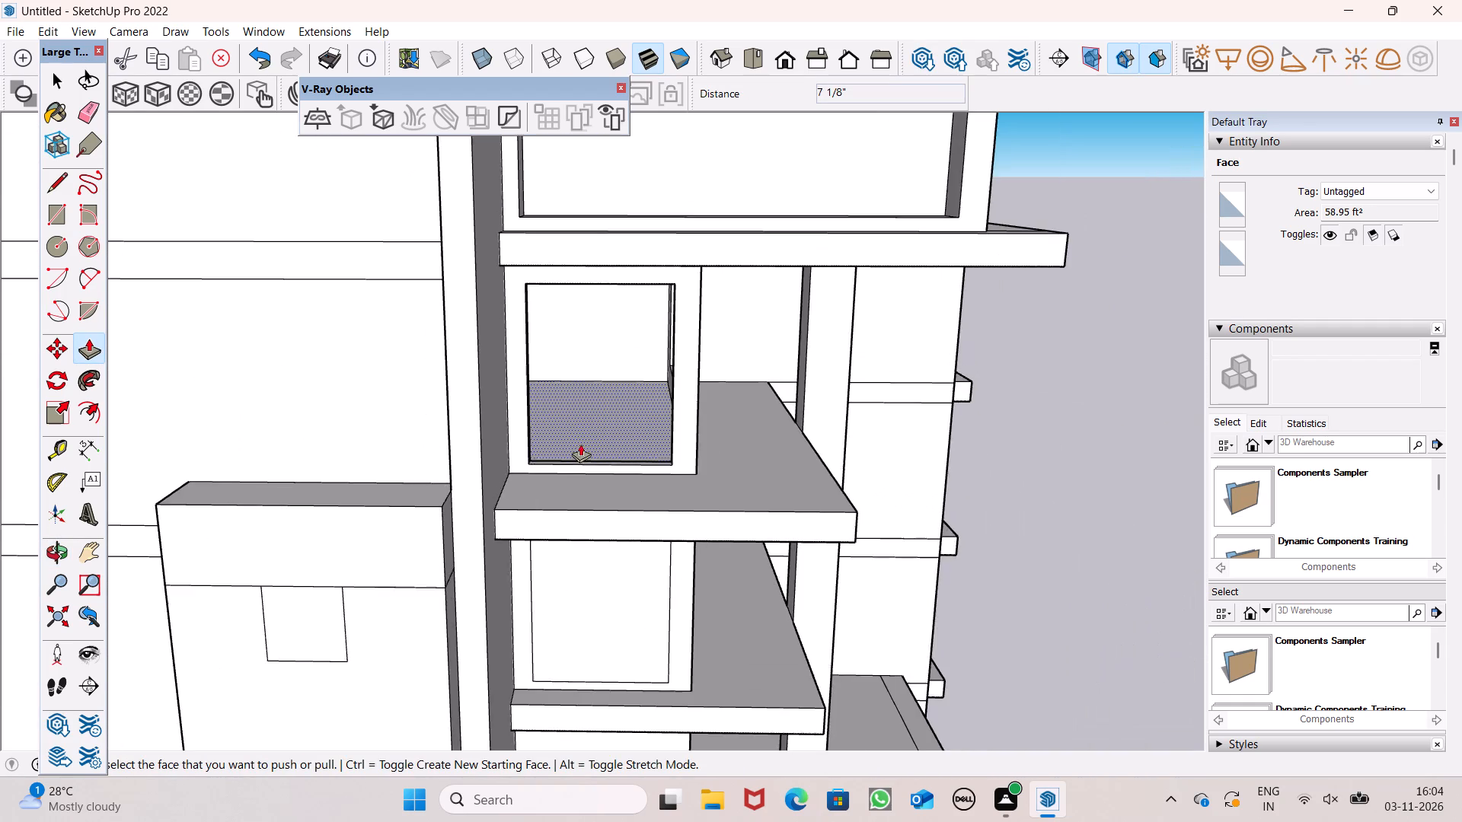
Push in the narrow side-wall window rectangle on the fourth storey from the top to cut the opening.
{"action": "scroll", "coordinate": [638, 468], "scroll_direction": "down", "scroll_amount": 7}
{"action": "scroll", "coordinate": [659, 607], "scroll_direction": "up", "scroll_amount": 1}
{"action": "scroll", "coordinate": [765, 433], "scroll_direction": "down", "scroll_amount": 3}
{"action": "scroll", "coordinate": [695, 566], "scroll_direction": "up", "scroll_amount": 3}
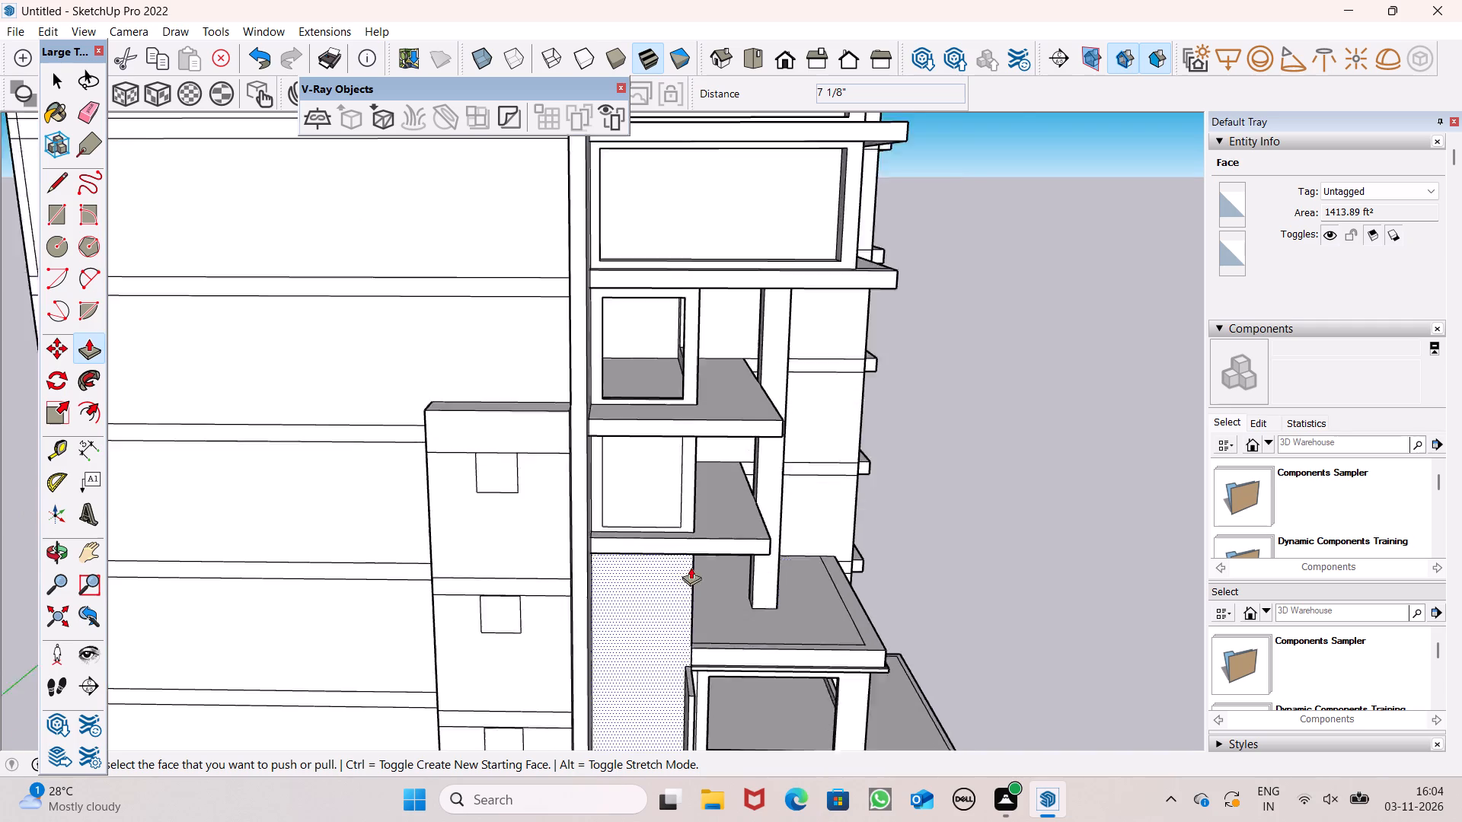
{"action": "scroll", "coordinate": [691, 567], "scroll_direction": "up", "scroll_amount": 5}
{"action": "scroll", "coordinate": [675, 492], "scroll_direction": "up", "scroll_amount": 4}
{"action": "left_click_drag", "start_coordinate": [510, 495], "coordinate": [542, 460]}
{"action": "scroll", "coordinate": [509, 432], "scroll_direction": "down", "scroll_amount": 6}
{"action": "middle_click_drag", "start_coordinate": [737, 530], "coordinate": [581, 495]}
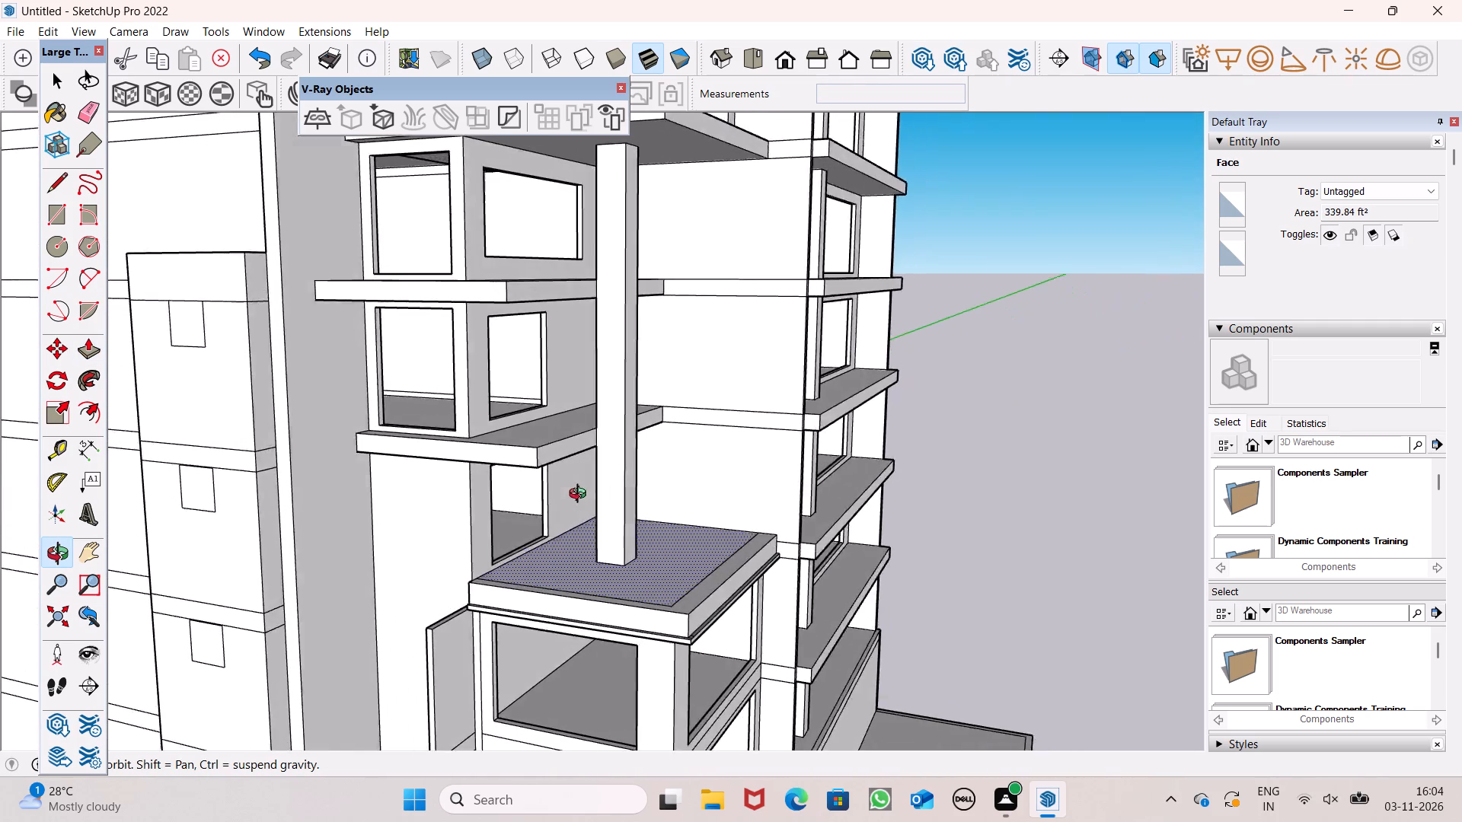
{"action": "middle_click_drag", "start_coordinate": [581, 495], "coordinate": [663, 499]}
{"action": "key", "text": "space"}
{"action": "scroll", "coordinate": [638, 401], "scroll_direction": "down", "scroll_amount": 1}
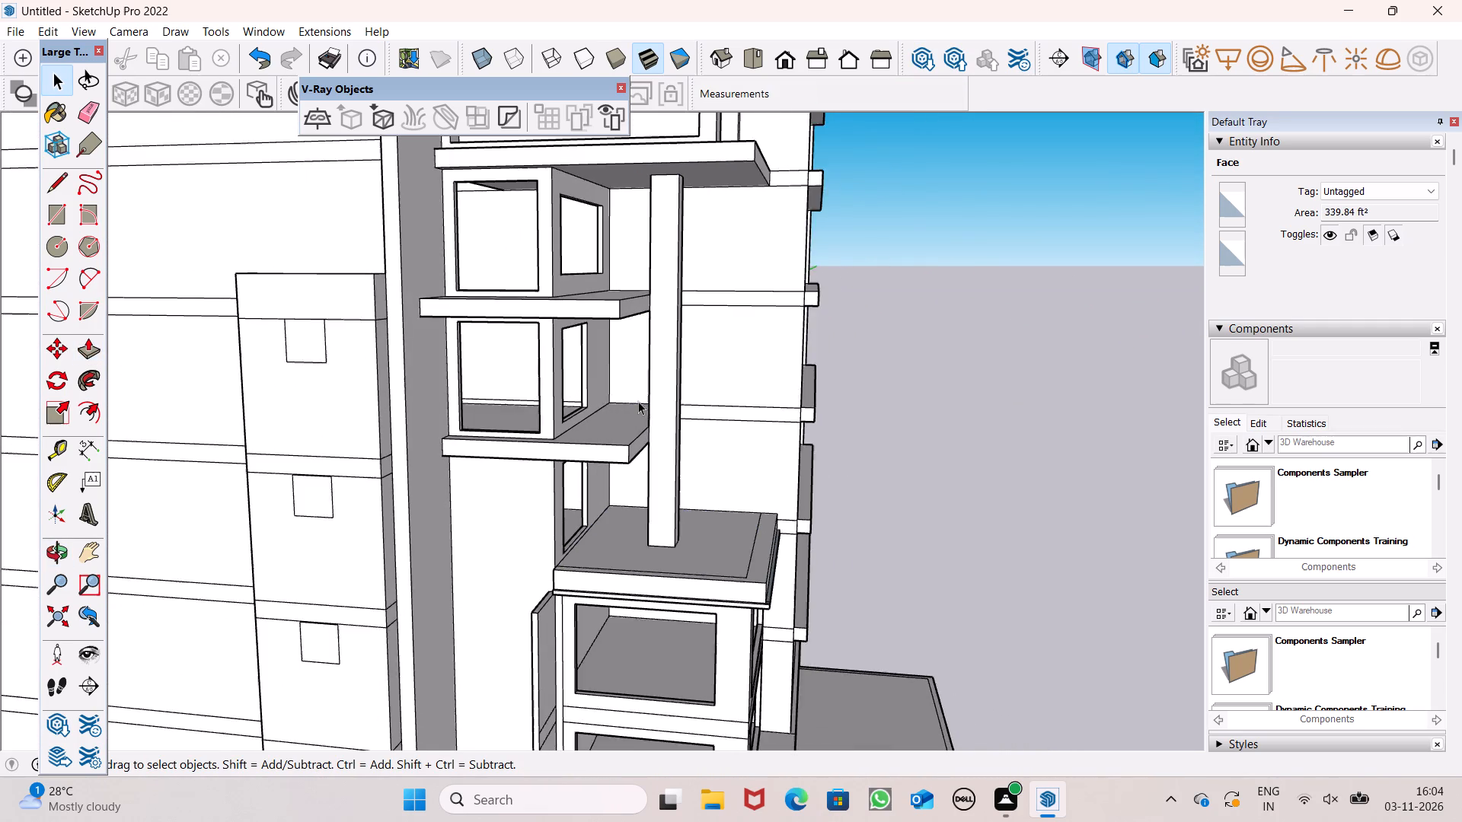
Erase the horizontal floor lines crossing the tall narrow wall panel beside the two-storey windowed block.
{"action": "scroll", "coordinate": [638, 401], "scroll_direction": "down", "scroll_amount": 5}
{"action": "middle_click_drag", "start_coordinate": [677, 447], "coordinate": [577, 275]}
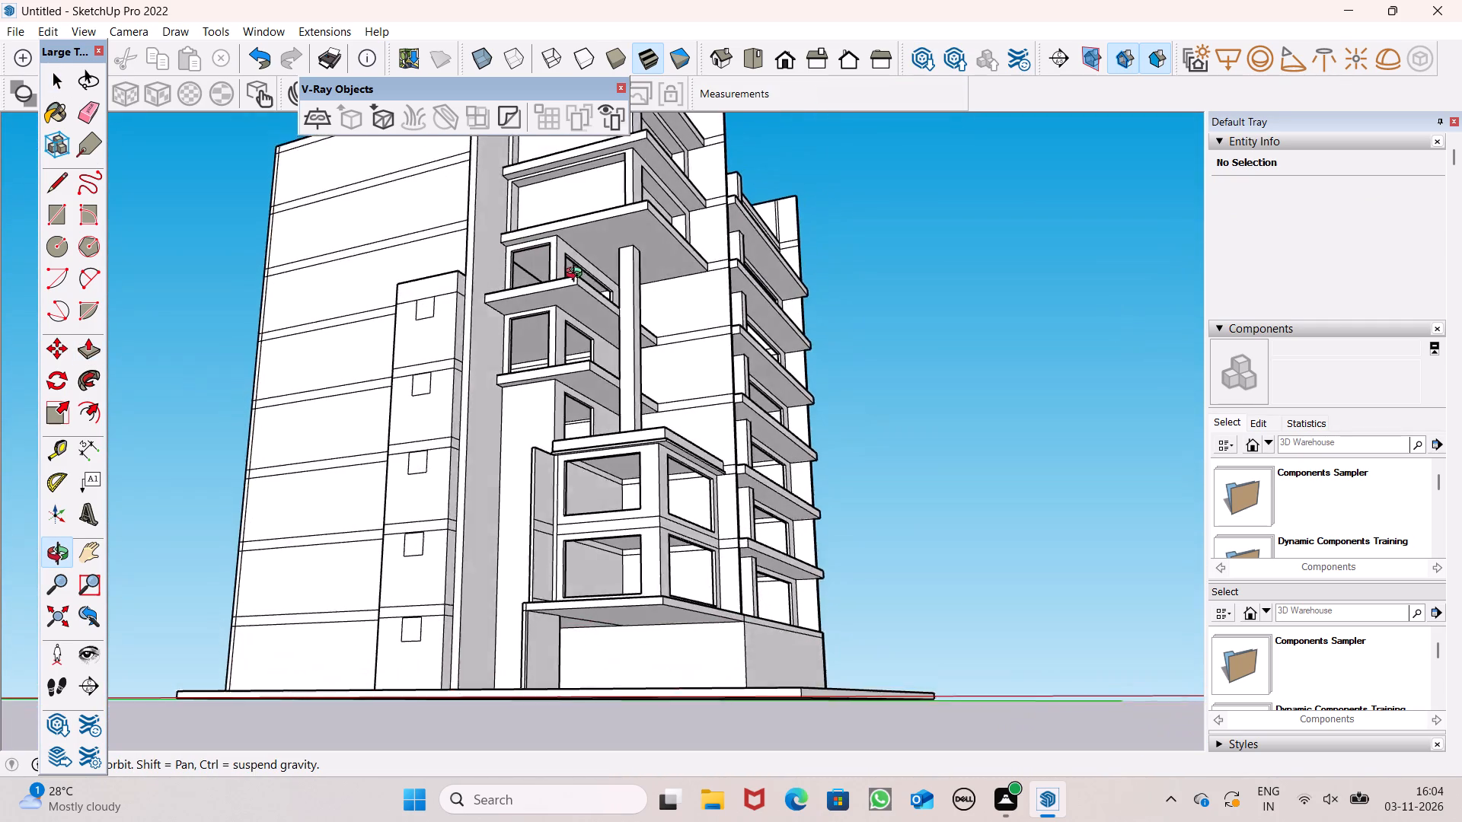
{"action": "middle_click_drag", "start_coordinate": [577, 275], "coordinate": [531, 546]}
{"action": "middle_click_drag", "start_coordinate": [512, 568], "coordinate": [477, 585]}
{"action": "middle_click", "coordinate": [341, 594]}
{"action": "middle_click", "coordinate": [334, 594]}
{"action": "middle_click_drag", "start_coordinate": [334, 594], "coordinate": [403, 531]}
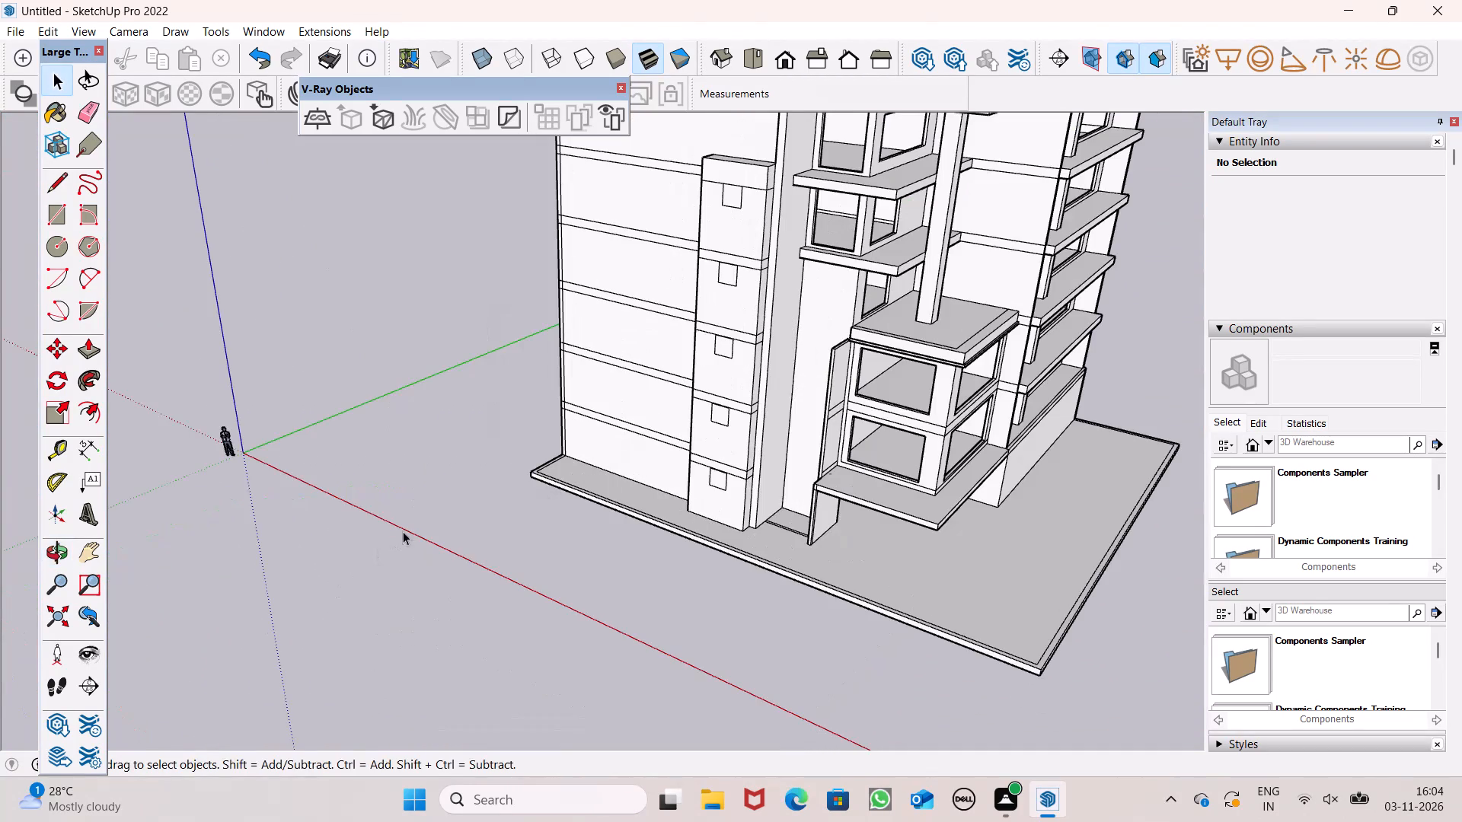
{"action": "middle_click_drag", "start_coordinate": [403, 531], "coordinate": [452, 535]}
{"action": "scroll", "coordinate": [483, 489], "scroll_direction": "down", "scroll_amount": 3}
{"action": "middle_click_drag", "start_coordinate": [496, 492], "coordinate": [296, 384]}
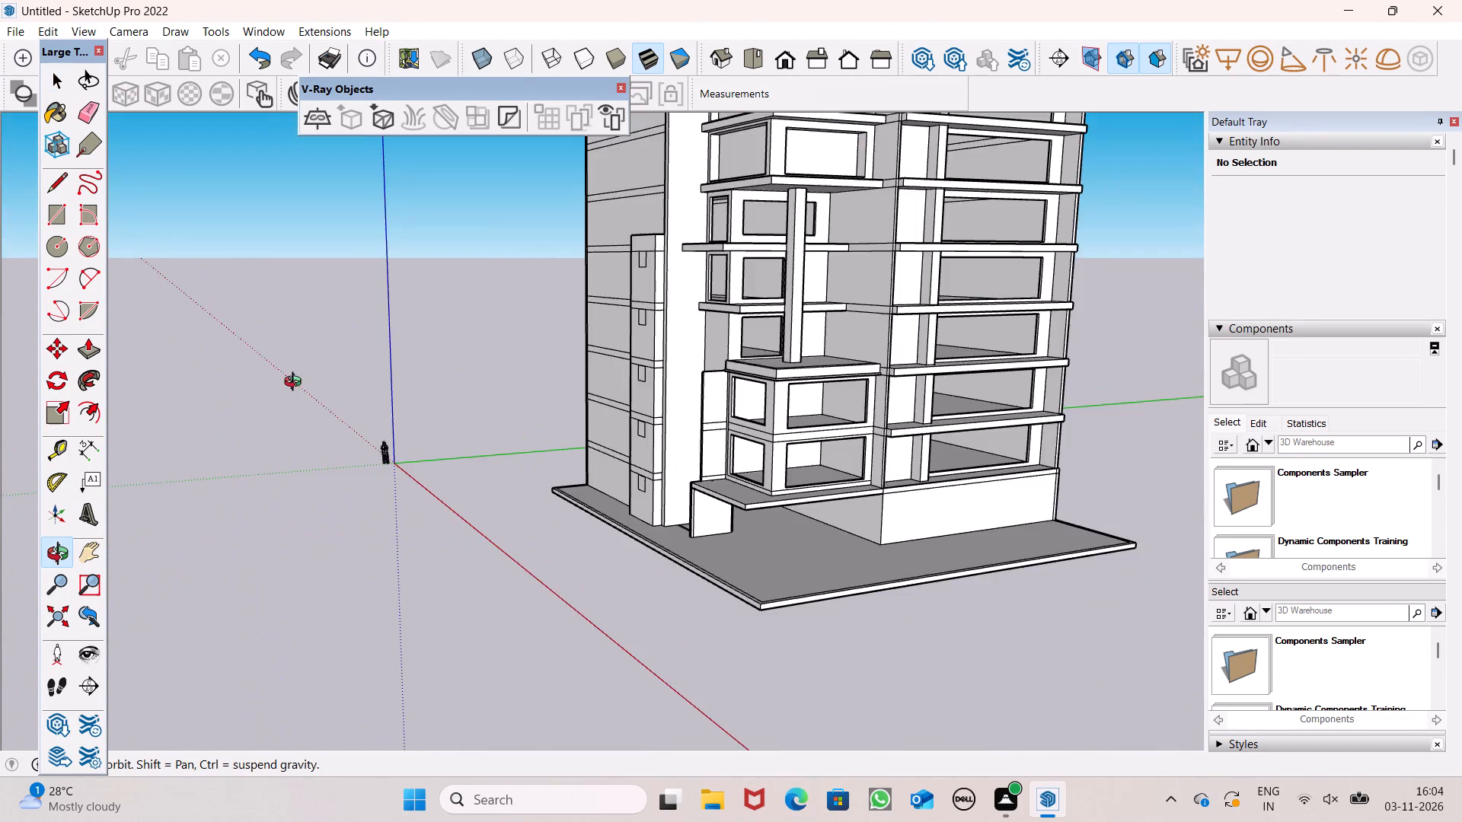
{"action": "middle_click_drag", "start_coordinate": [296, 384], "coordinate": [563, 476]}
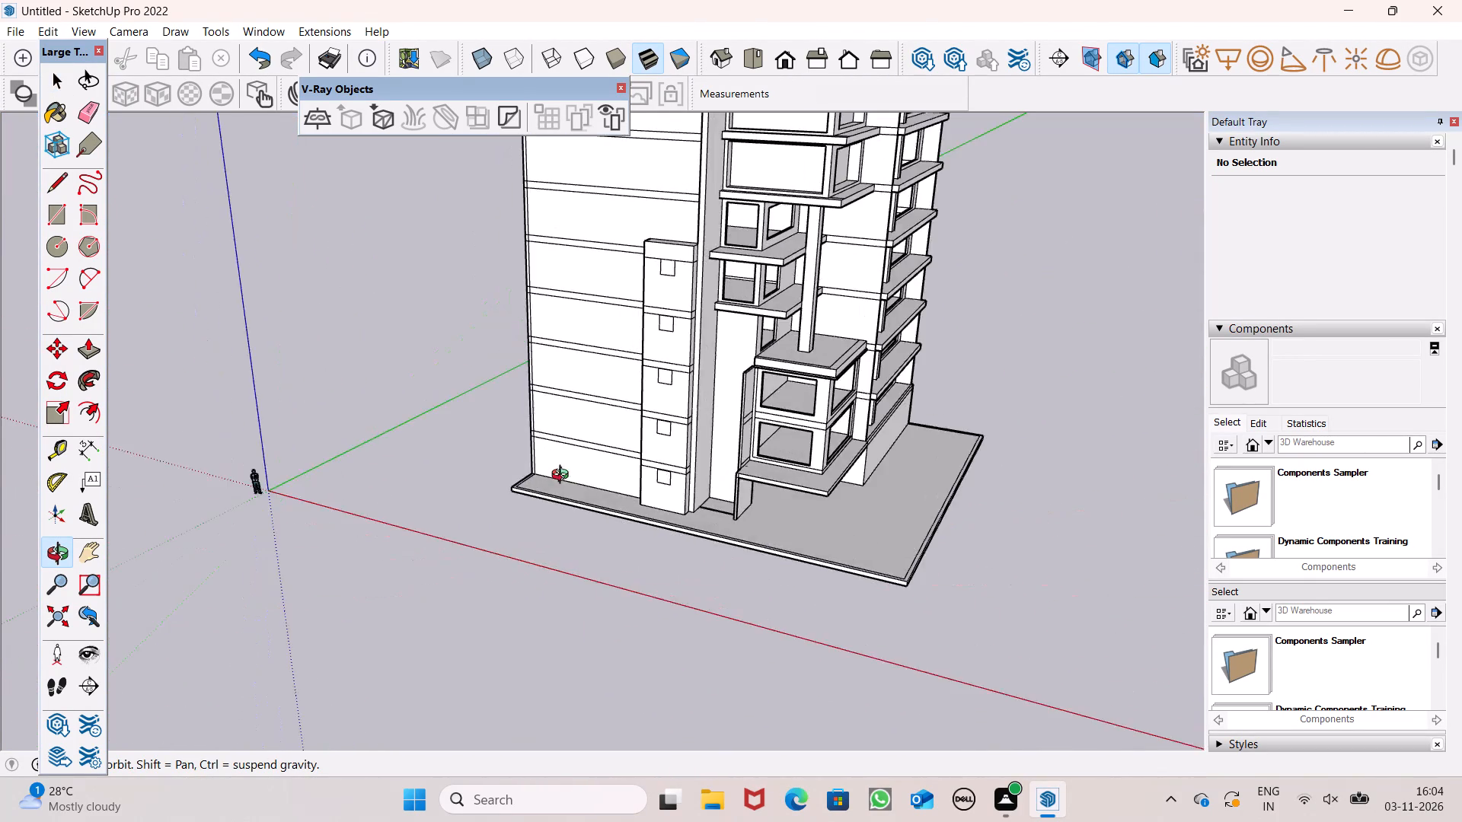
{"action": "middle_click_drag", "start_coordinate": [563, 476], "coordinate": [352, 444]}
{"action": "scroll", "coordinate": [651, 476], "scroll_direction": "up", "scroll_amount": 8}
{"action": "scroll", "coordinate": [818, 474], "scroll_direction": "up", "scroll_amount": 5}
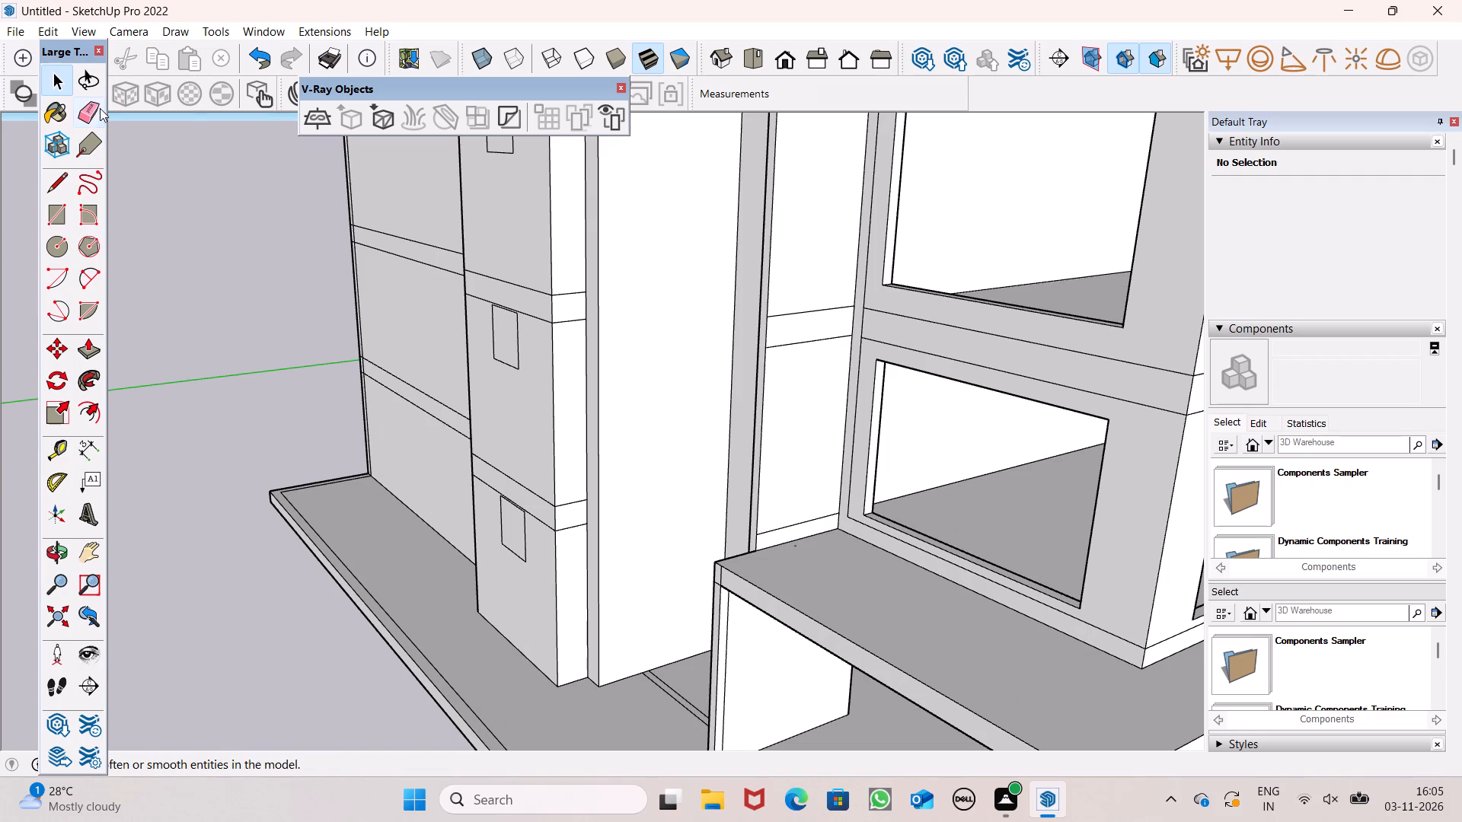
{"action": "left_click", "coordinate": [100, 108]}
{"action": "scroll", "coordinate": [896, 535], "scroll_direction": "up", "scroll_amount": 4}
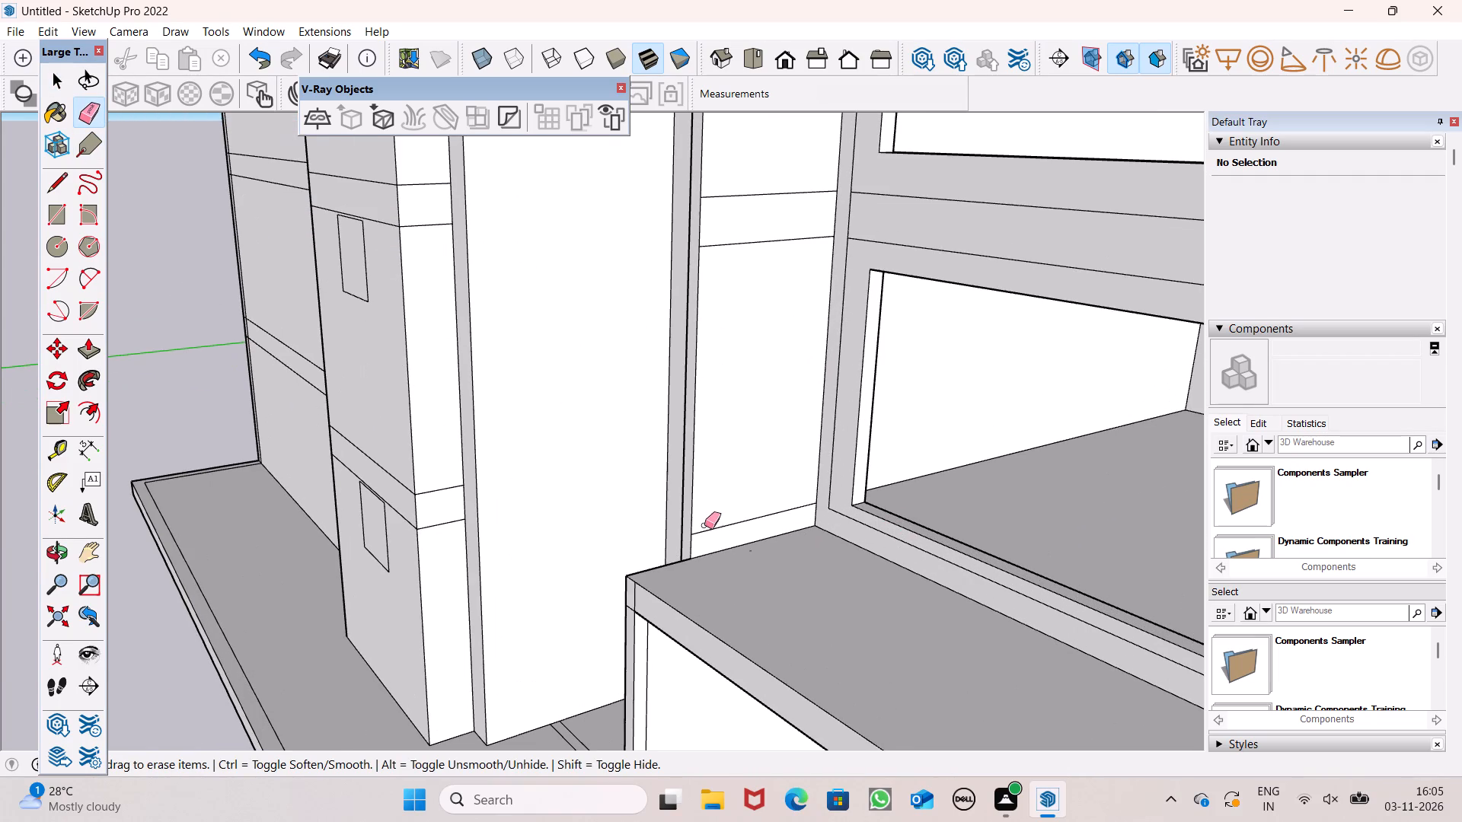
{"action": "scroll", "coordinate": [720, 527], "scroll_direction": "up", "scroll_amount": 3}
{"action": "left_click", "coordinate": [720, 523]}
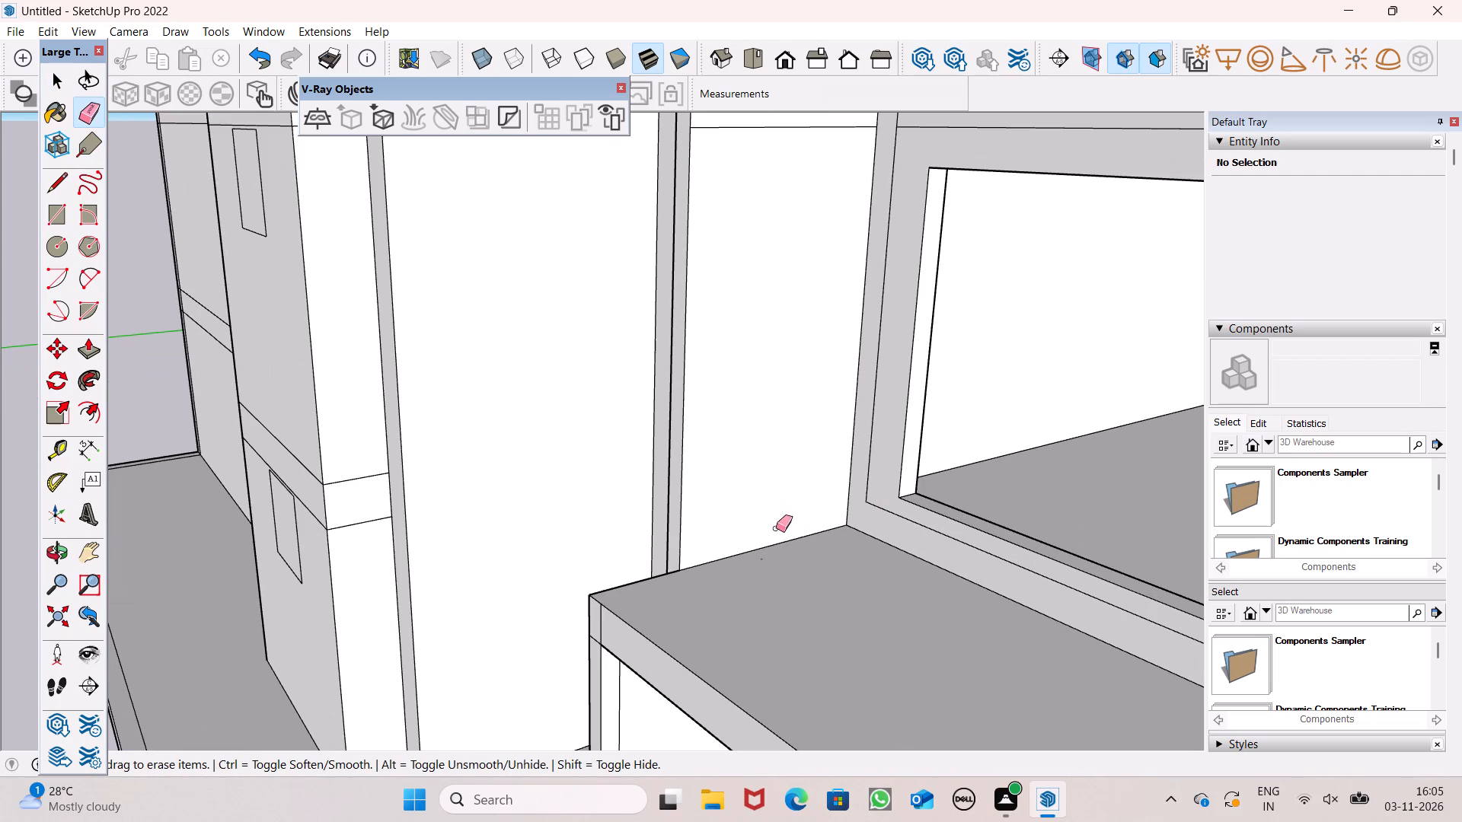
{"action": "scroll", "coordinate": [776, 548], "scroll_direction": "down", "scroll_amount": 6}
{"action": "scroll", "coordinate": [800, 211], "scroll_direction": "up", "scroll_amount": 1}
{"action": "left_click_drag", "start_coordinate": [778, 269], "coordinate": [772, 341]}
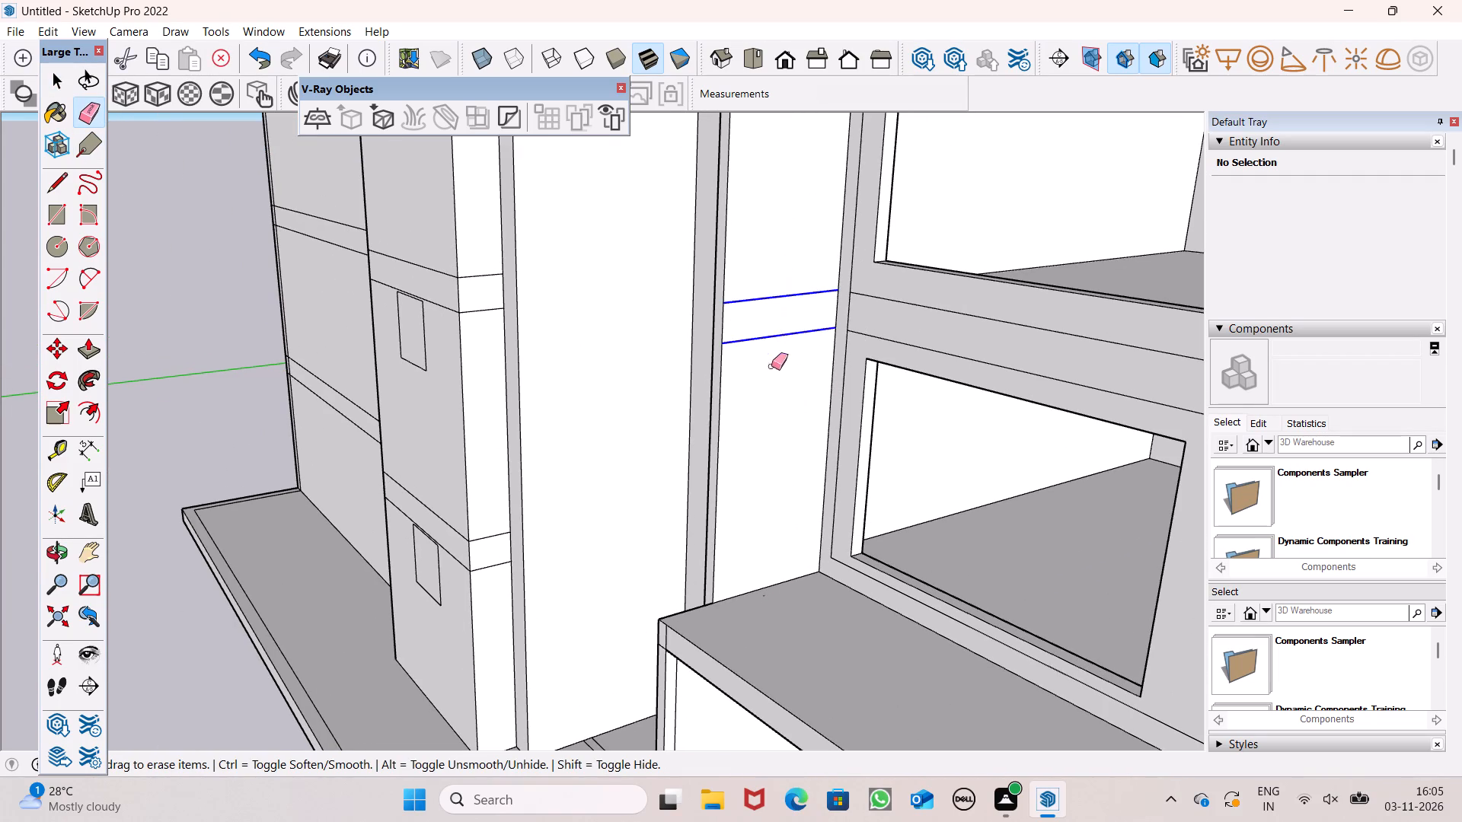
{"action": "scroll", "coordinate": [767, 465], "scroll_direction": "down", "scroll_amount": 10}
{"action": "scroll", "coordinate": [777, 349], "scroll_direction": "up", "scroll_amount": 7}
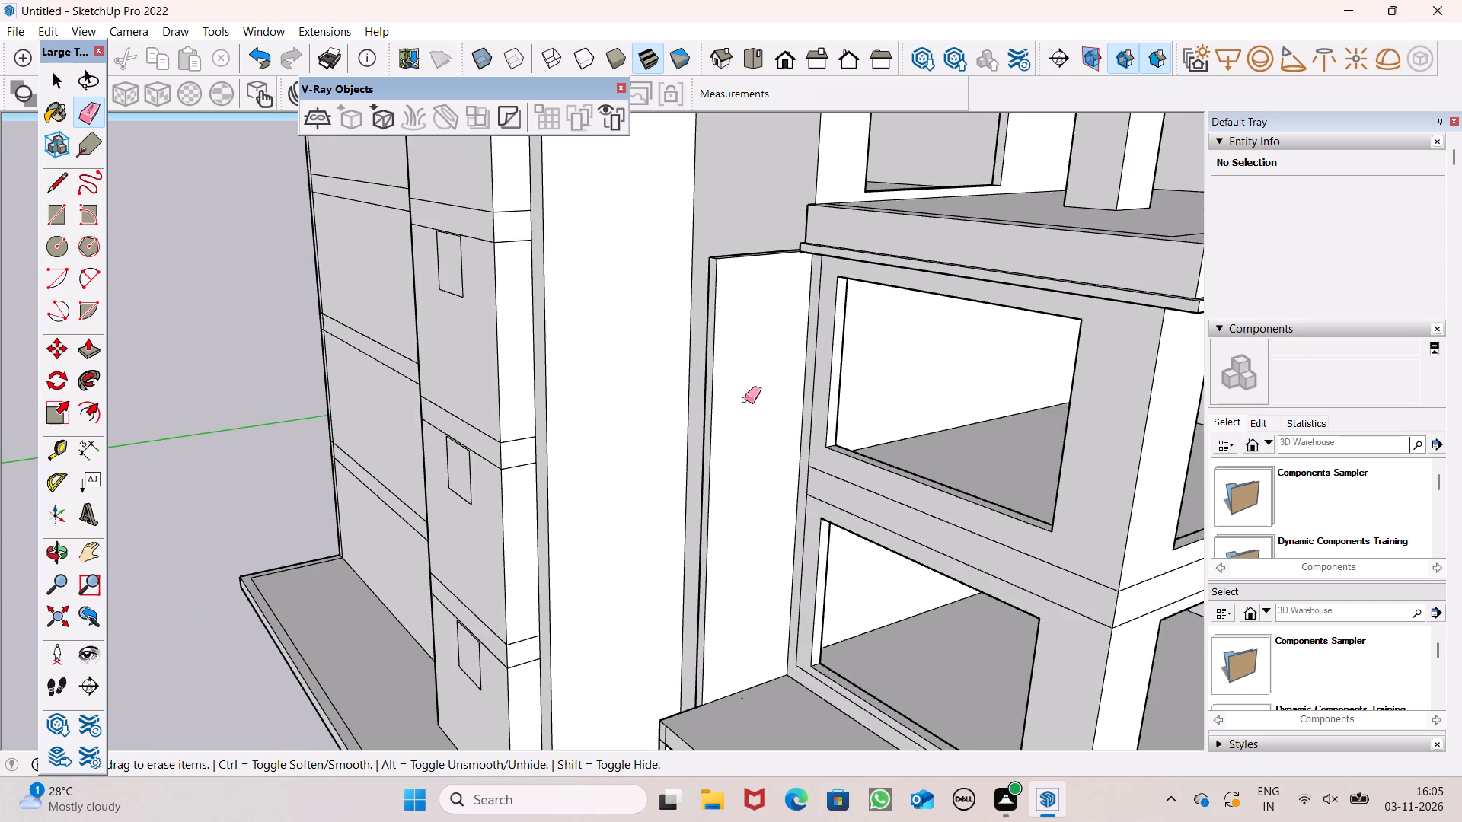
Erase the leftover edges on the side face of the short support wall beneath the projecting slab.
{"action": "middle_click_drag", "start_coordinate": [744, 400], "coordinate": [1234, 454]}
{"action": "scroll", "coordinate": [775, 429], "scroll_direction": "up", "scroll_amount": 1}
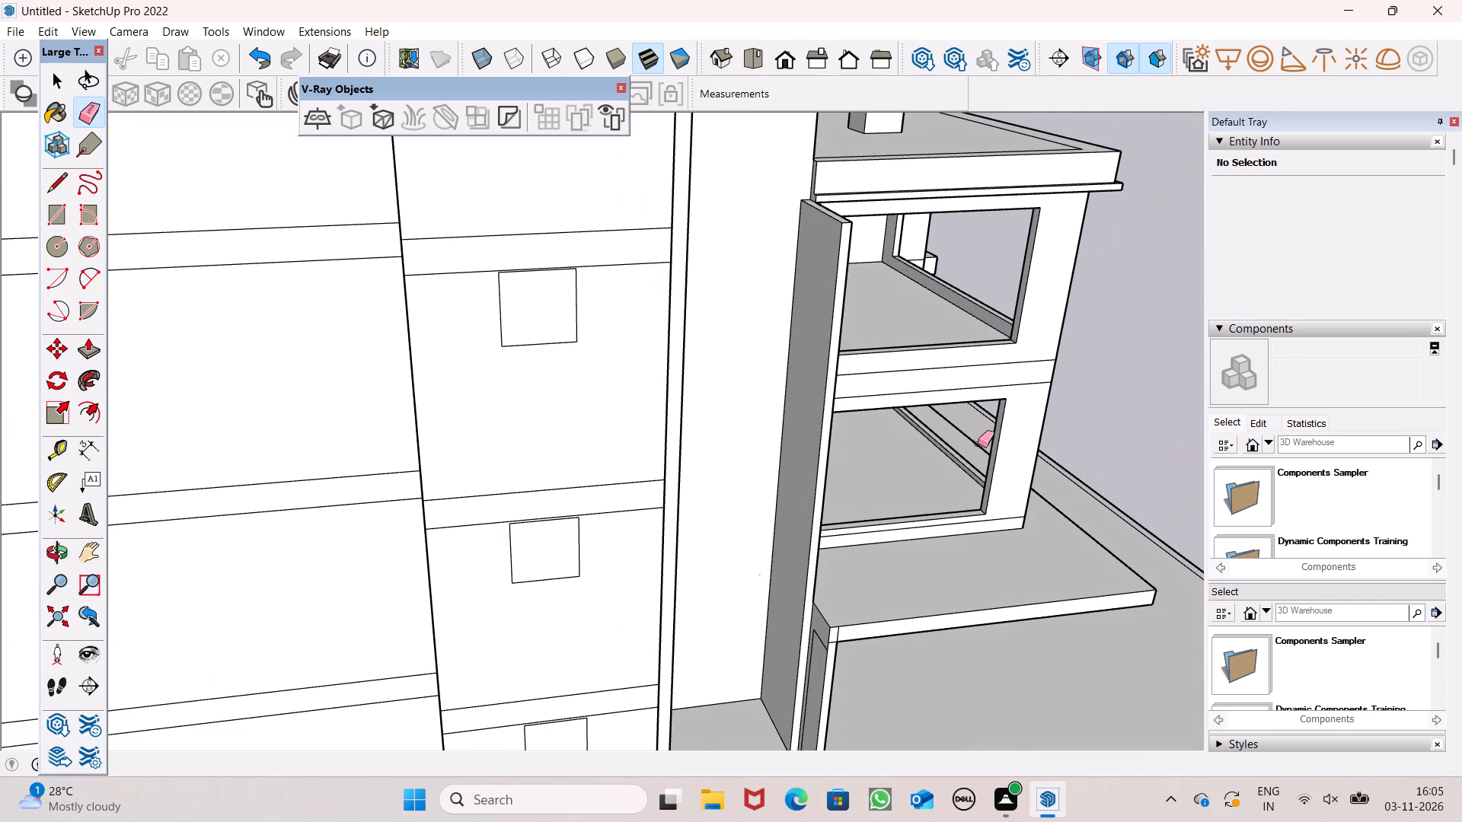
{"action": "scroll", "coordinate": [943, 396], "scroll_direction": "down", "scroll_amount": 3}
{"action": "middle_click_drag", "start_coordinate": [922, 502], "coordinate": [1063, 493]}
{"action": "scroll", "coordinate": [1061, 499], "scroll_direction": "up", "scroll_amount": 1}
{"action": "scroll", "coordinate": [940, 540], "scroll_direction": "up", "scroll_amount": 5}
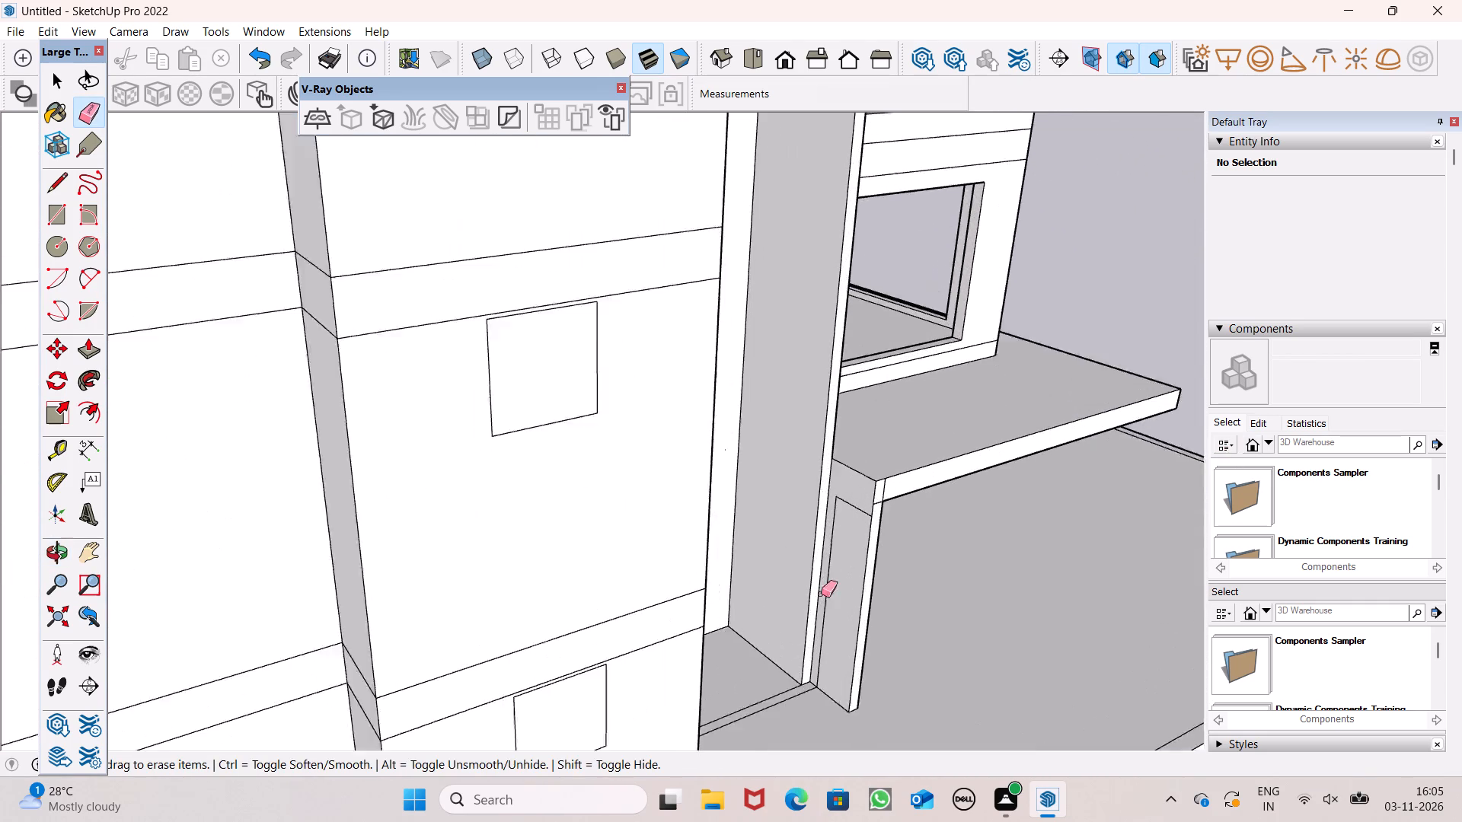
{"action": "scroll", "coordinate": [821, 594], "scroll_direction": "up", "scroll_amount": 1}
{"action": "scroll", "coordinate": [886, 546], "scroll_direction": "up", "scroll_amount": 6}
{"action": "left_click_drag", "start_coordinate": [786, 400], "coordinate": [756, 403]}
{"action": "left_click_drag", "start_coordinate": [756, 401], "coordinate": [752, 387]}
{"action": "scroll", "coordinate": [808, 283], "scroll_direction": "down", "scroll_amount": 7}
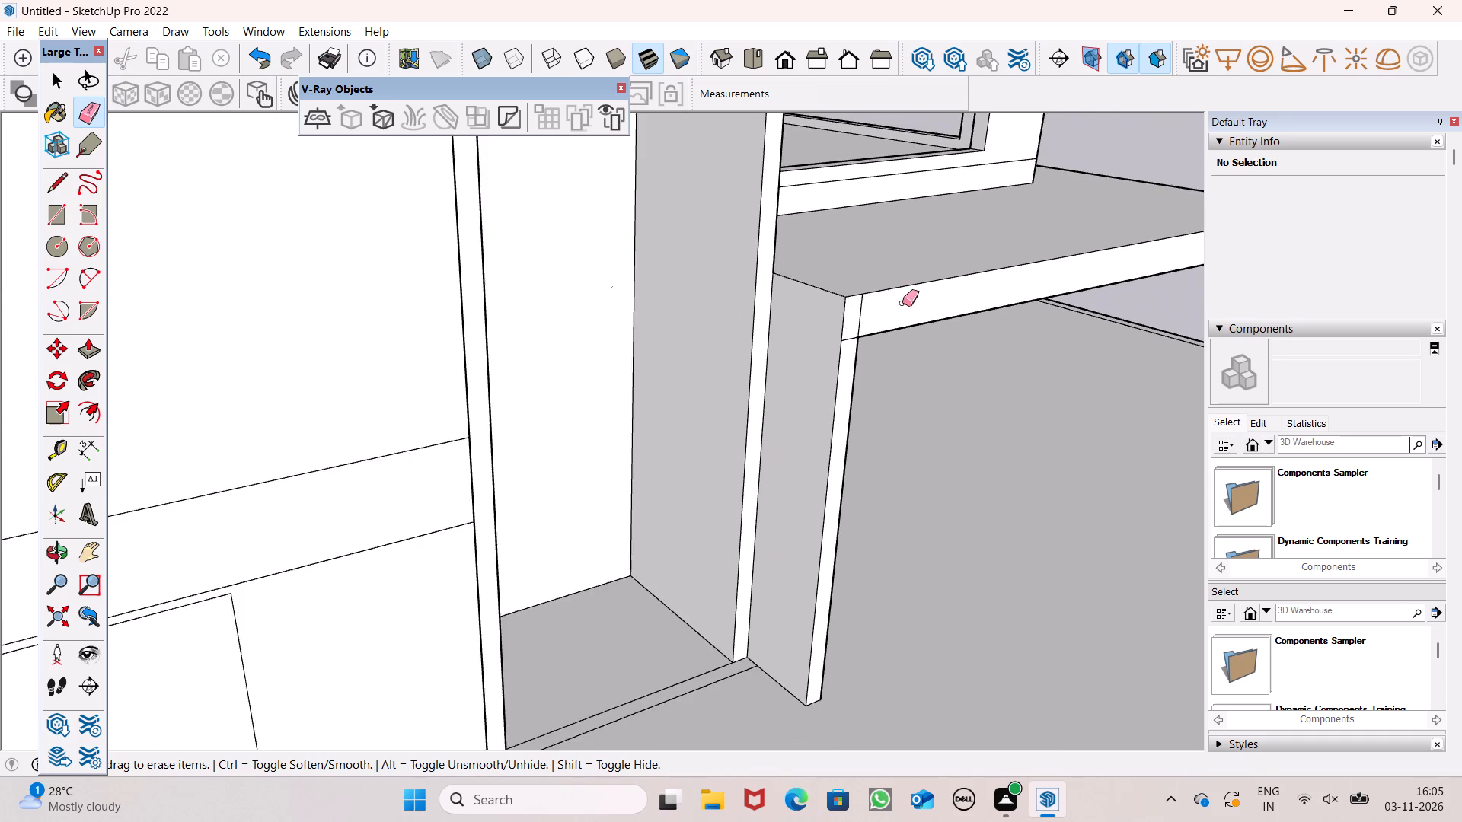
Erase the extra parallel line across the recess floor next to the short support wall.
{"action": "scroll", "coordinate": [902, 303], "scroll_direction": "down", "scroll_amount": 3}
{"action": "middle_click_drag", "start_coordinate": [903, 415], "coordinate": [803, 440]}
{"action": "scroll", "coordinate": [749, 585], "scroll_direction": "up", "scroll_amount": 3}
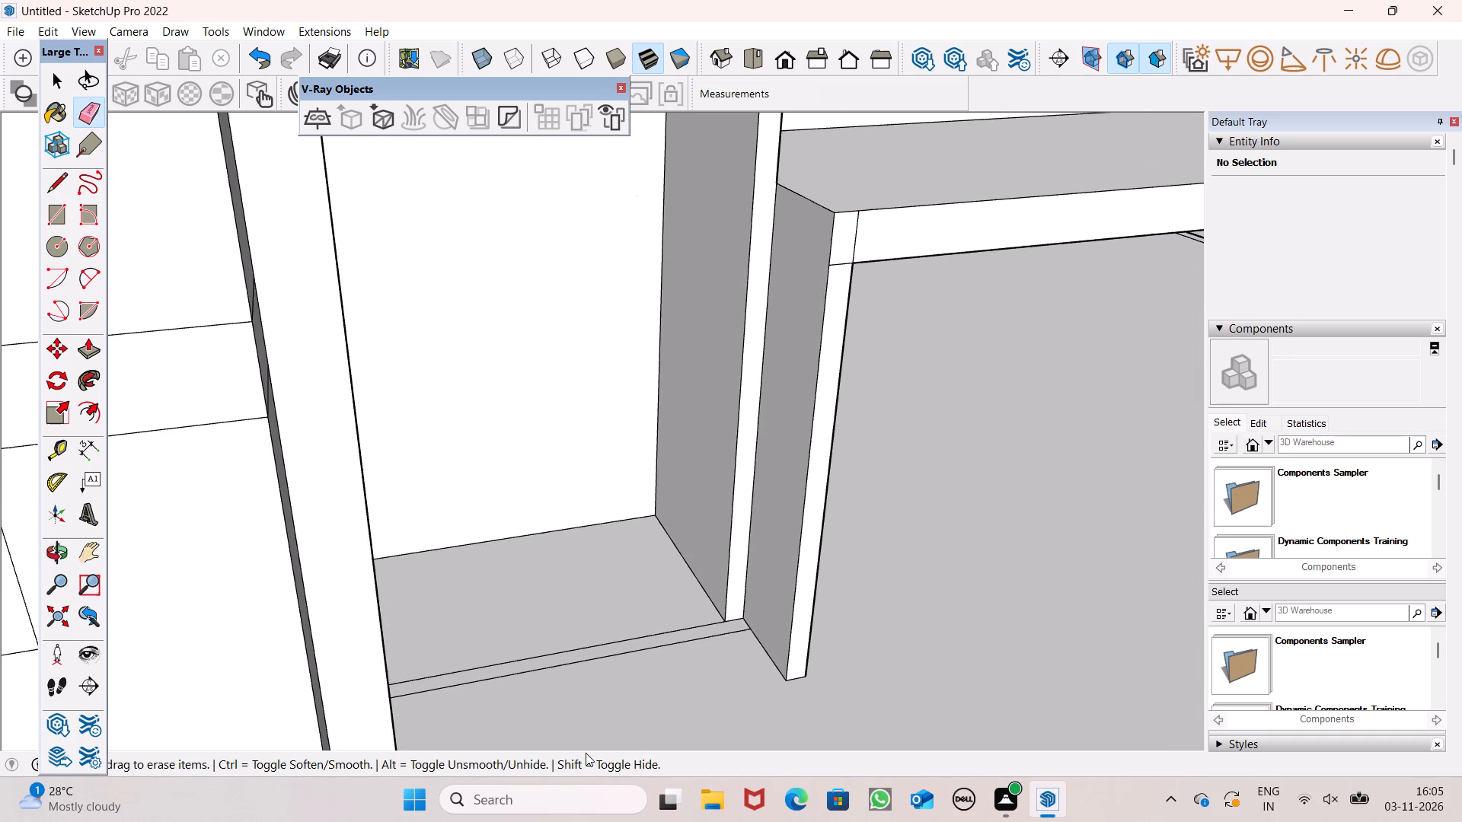
{"action": "scroll", "coordinate": [650, 572], "scroll_direction": "down", "scroll_amount": 4}
{"action": "middle_click_drag", "start_coordinate": [696, 661], "coordinate": [684, 705]}
{"action": "scroll", "coordinate": [662, 649], "scroll_direction": "up", "scroll_amount": 5}
{"action": "left_click", "coordinate": [658, 610]}
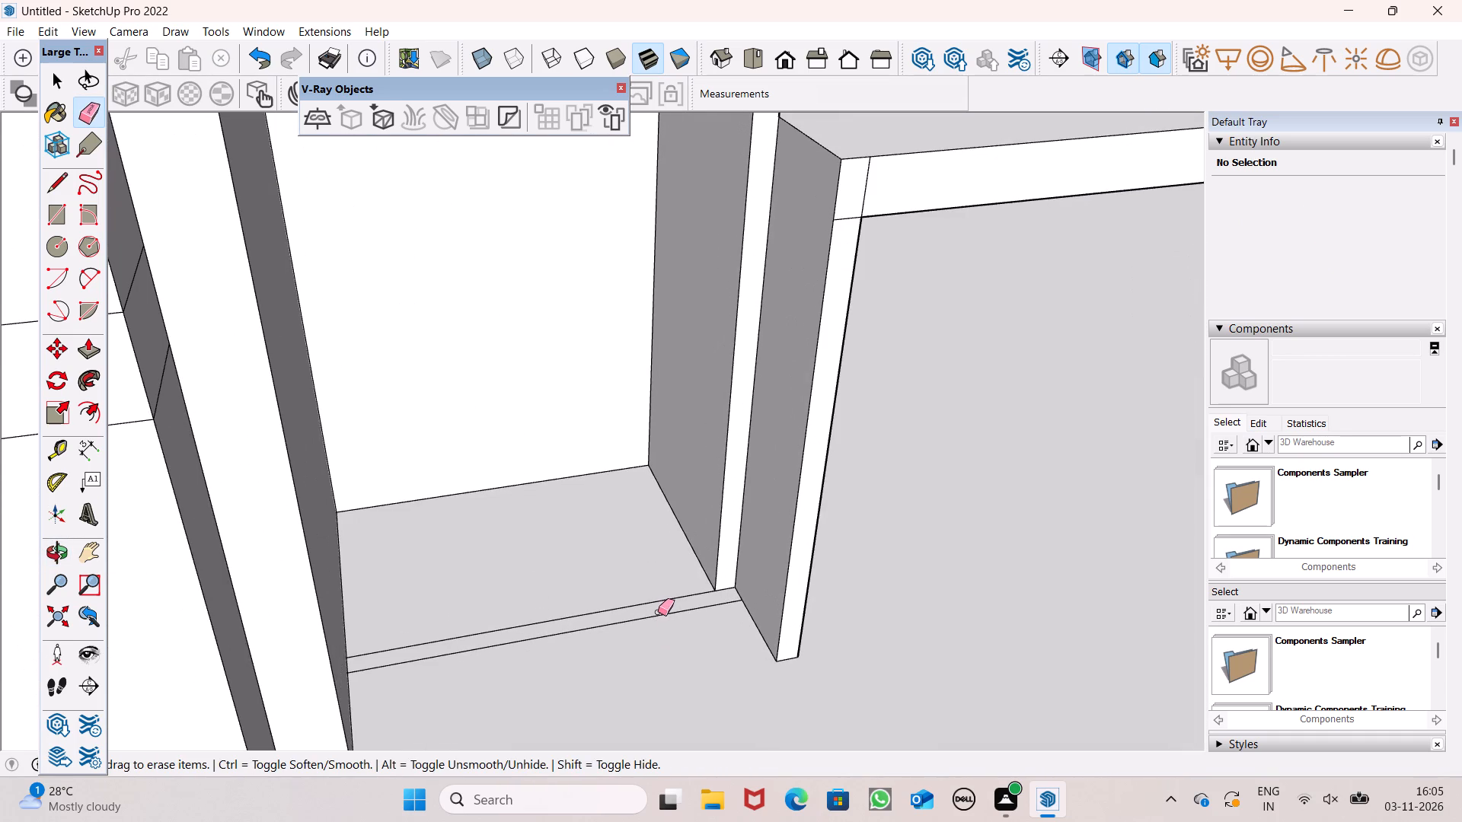
{"action": "left_click", "coordinate": [669, 613]}
Erase the leftover edges where the projecting slab's front face meets the short support wall.
{"action": "scroll", "coordinate": [685, 556], "scroll_direction": "down", "scroll_amount": 5}
{"action": "middle_click_drag", "start_coordinate": [761, 596], "coordinate": [672, 621]}
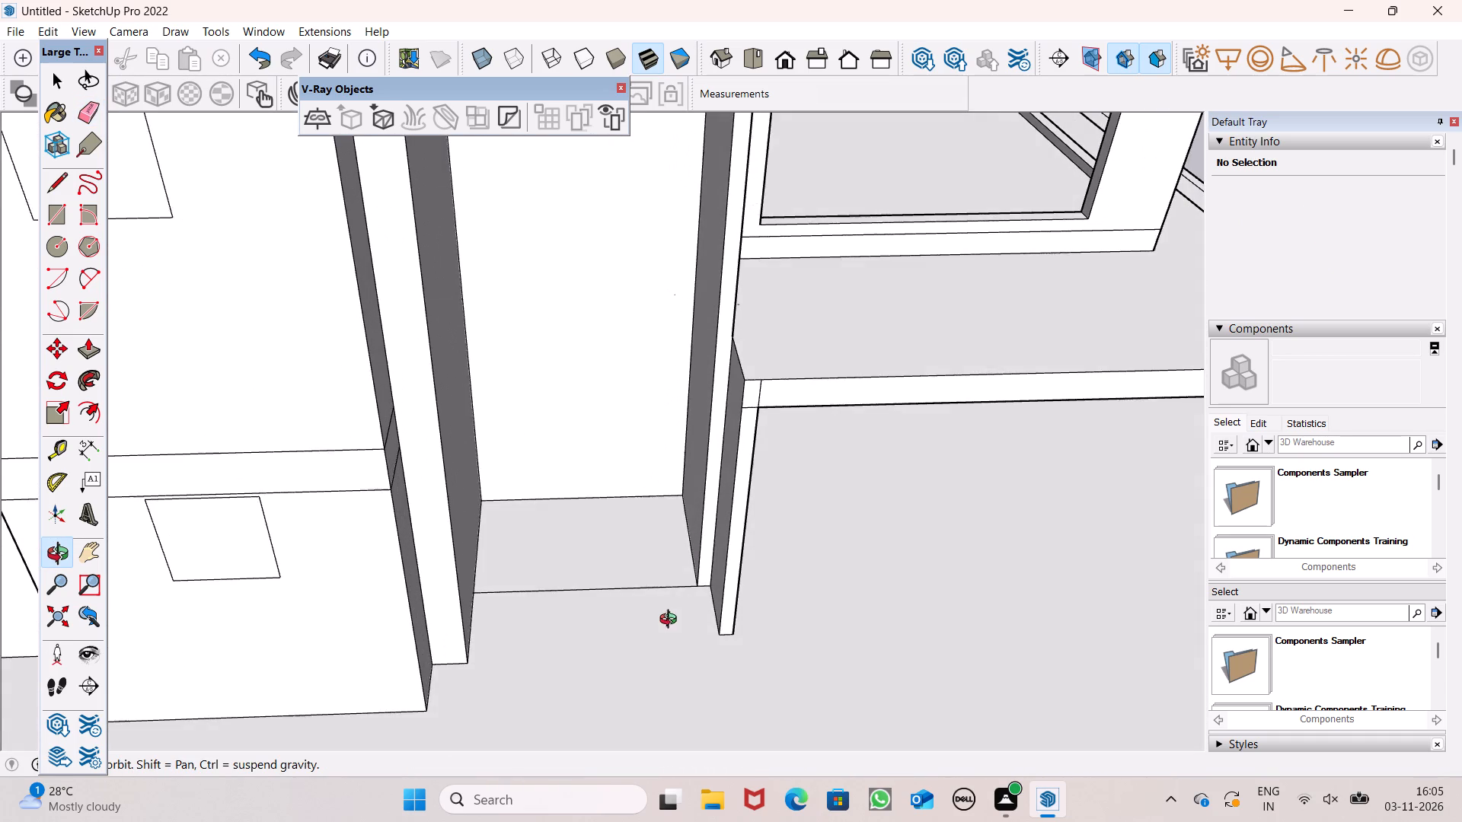
{"action": "middle_click_drag", "start_coordinate": [672, 621], "coordinate": [662, 609]}
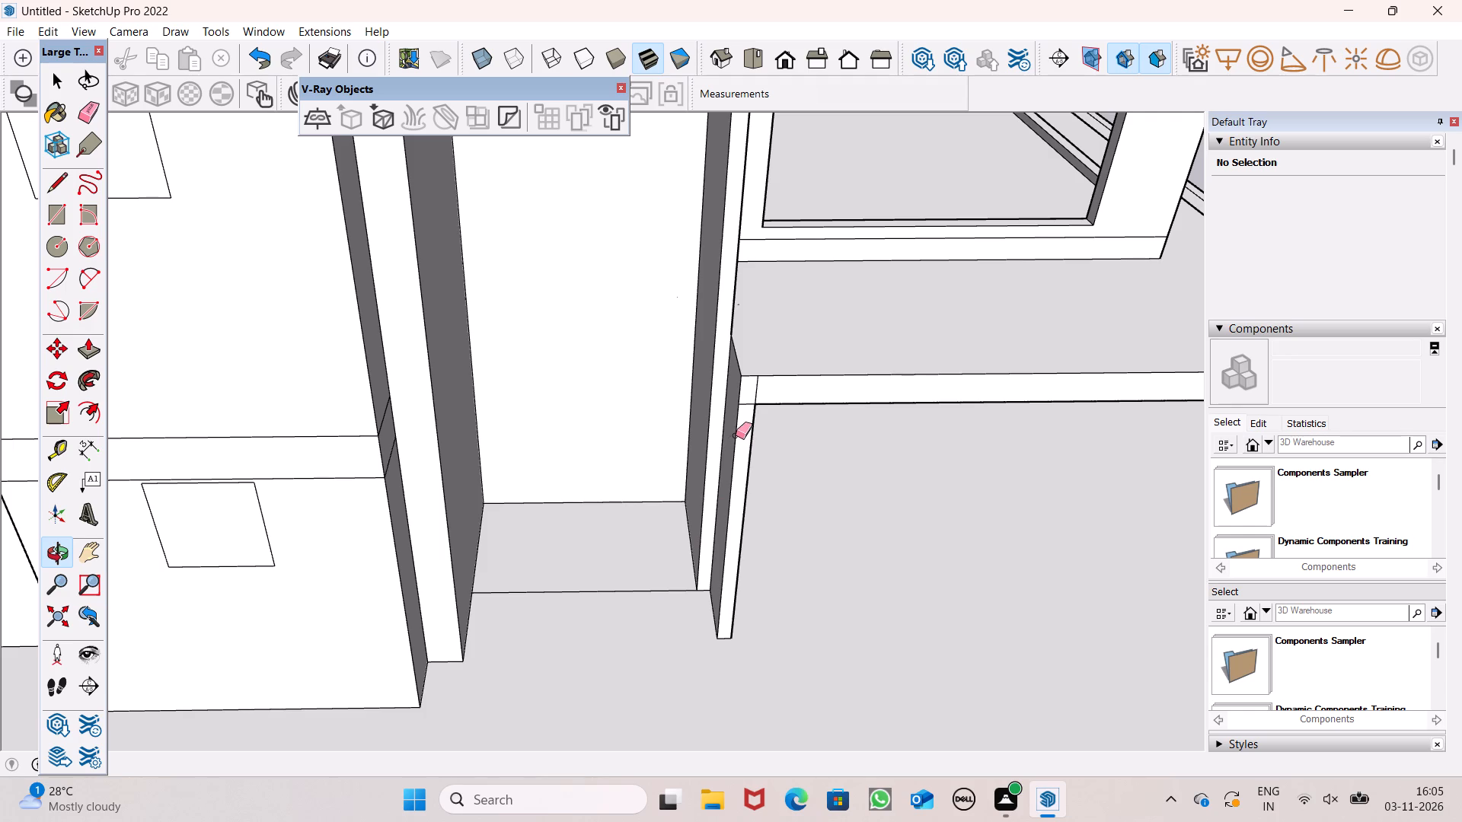
{"action": "scroll", "coordinate": [739, 430], "scroll_direction": "up", "scroll_amount": 4}
{"action": "left_click_drag", "start_coordinate": [761, 380], "coordinate": [757, 384]}
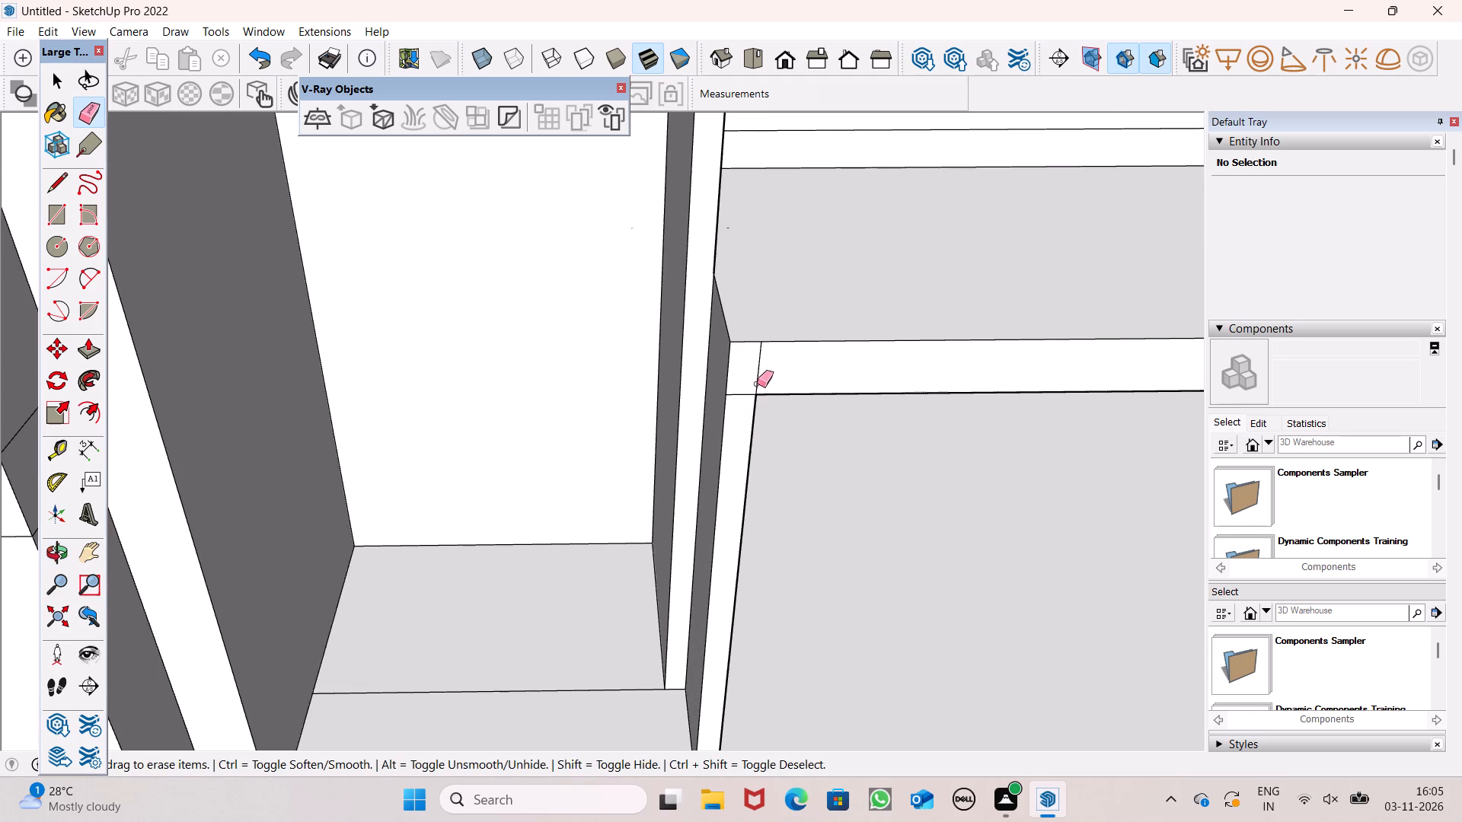
{"action": "left_click_drag", "start_coordinate": [757, 384], "coordinate": [745, 397]}
Push the topmost small square window on the narrow projecting block in by 1' 3 5/16".
{"action": "scroll", "coordinate": [665, 344], "scroll_direction": "down", "scroll_amount": 1}
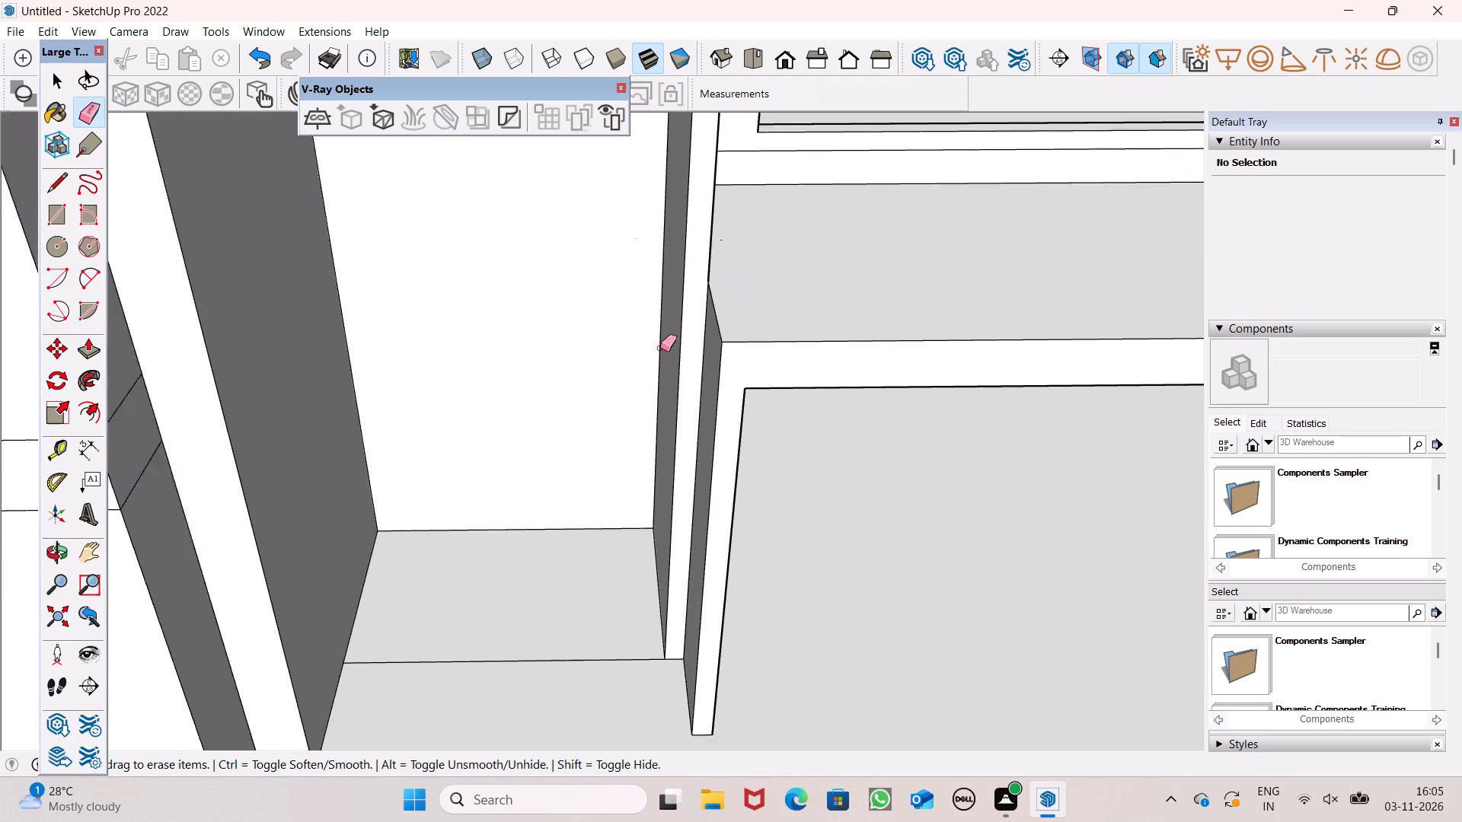
{"action": "scroll", "coordinate": [660, 348], "scroll_direction": "down", "scroll_amount": 1}
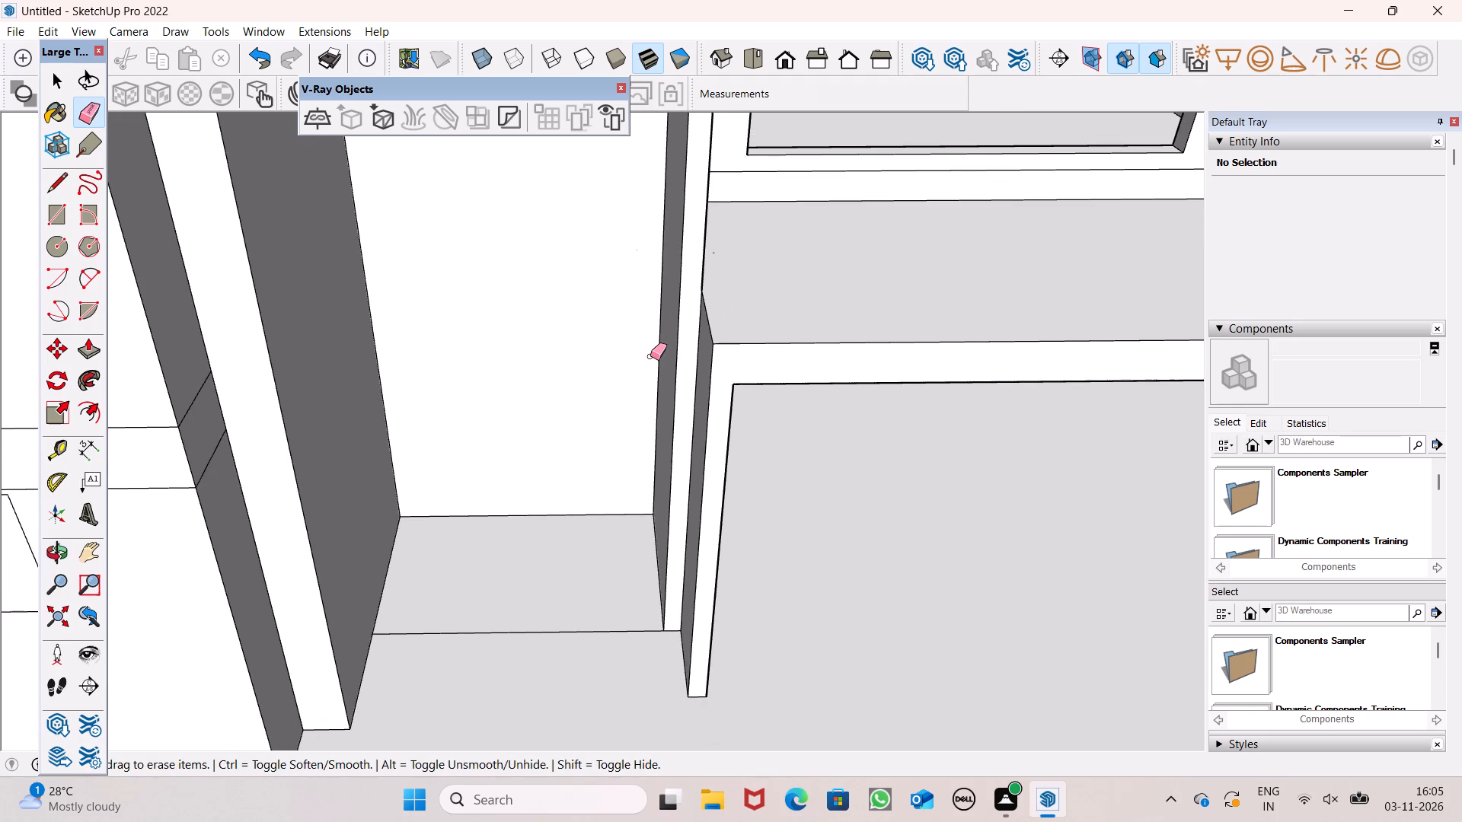
{"action": "scroll", "coordinate": [626, 349], "scroll_direction": "down", "scroll_amount": 3}
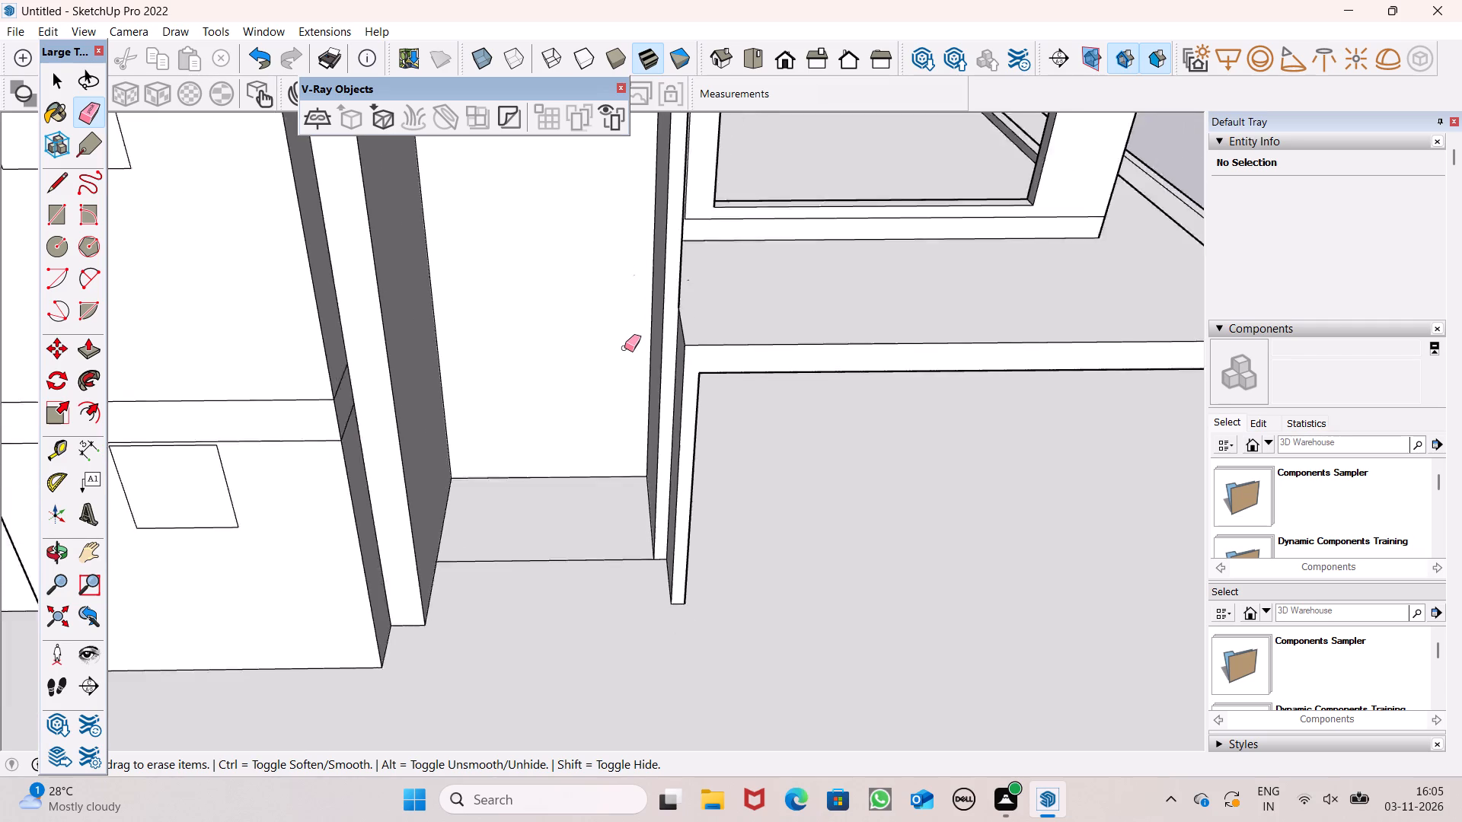
{"action": "scroll", "coordinate": [624, 348], "scroll_direction": "down", "scroll_amount": 8}
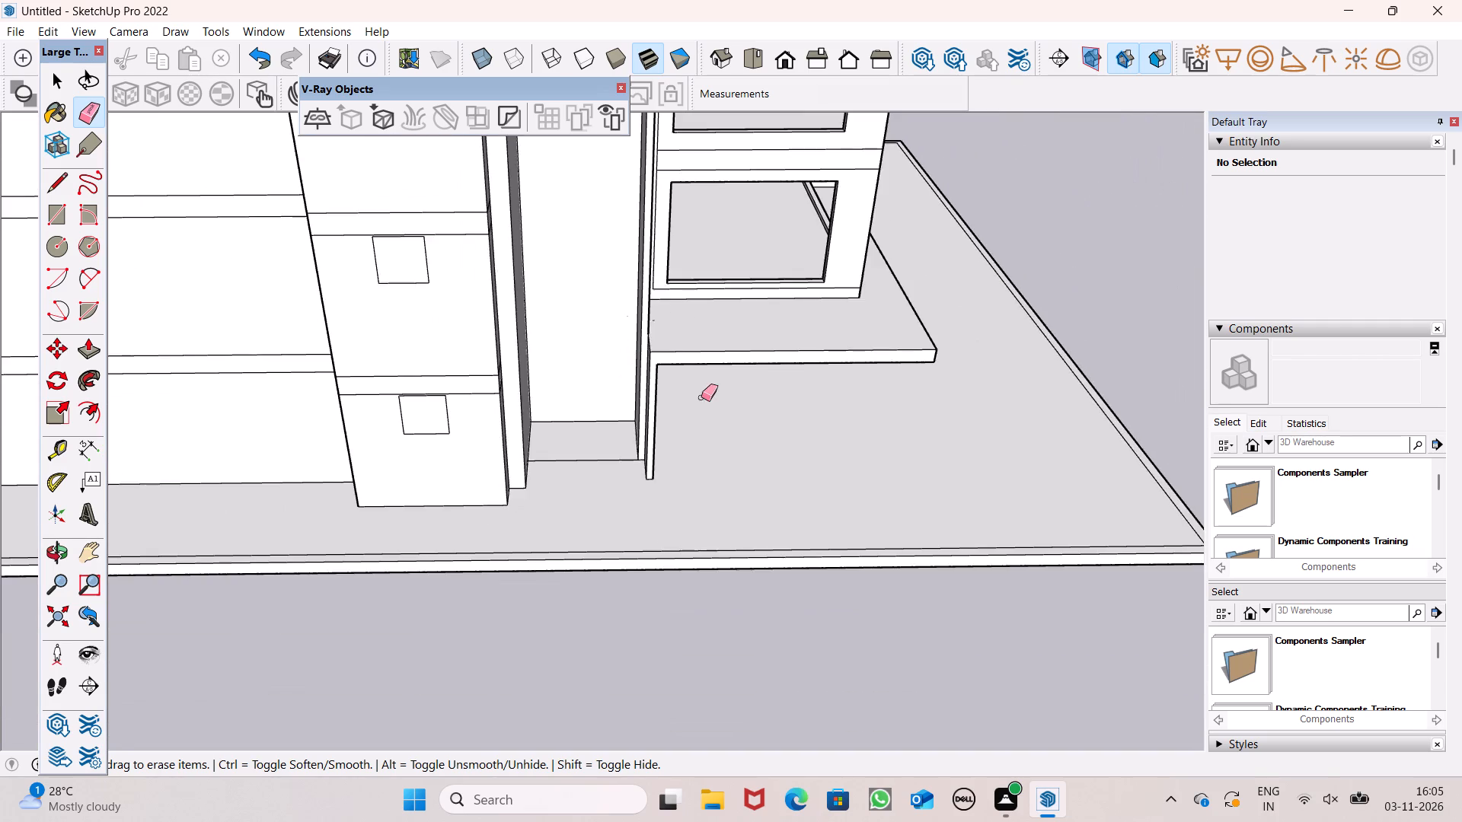
{"action": "middle_click_drag", "start_coordinate": [701, 397], "coordinate": [548, 289]}
{"action": "scroll", "coordinate": [547, 384], "scroll_direction": "down", "scroll_amount": 4}
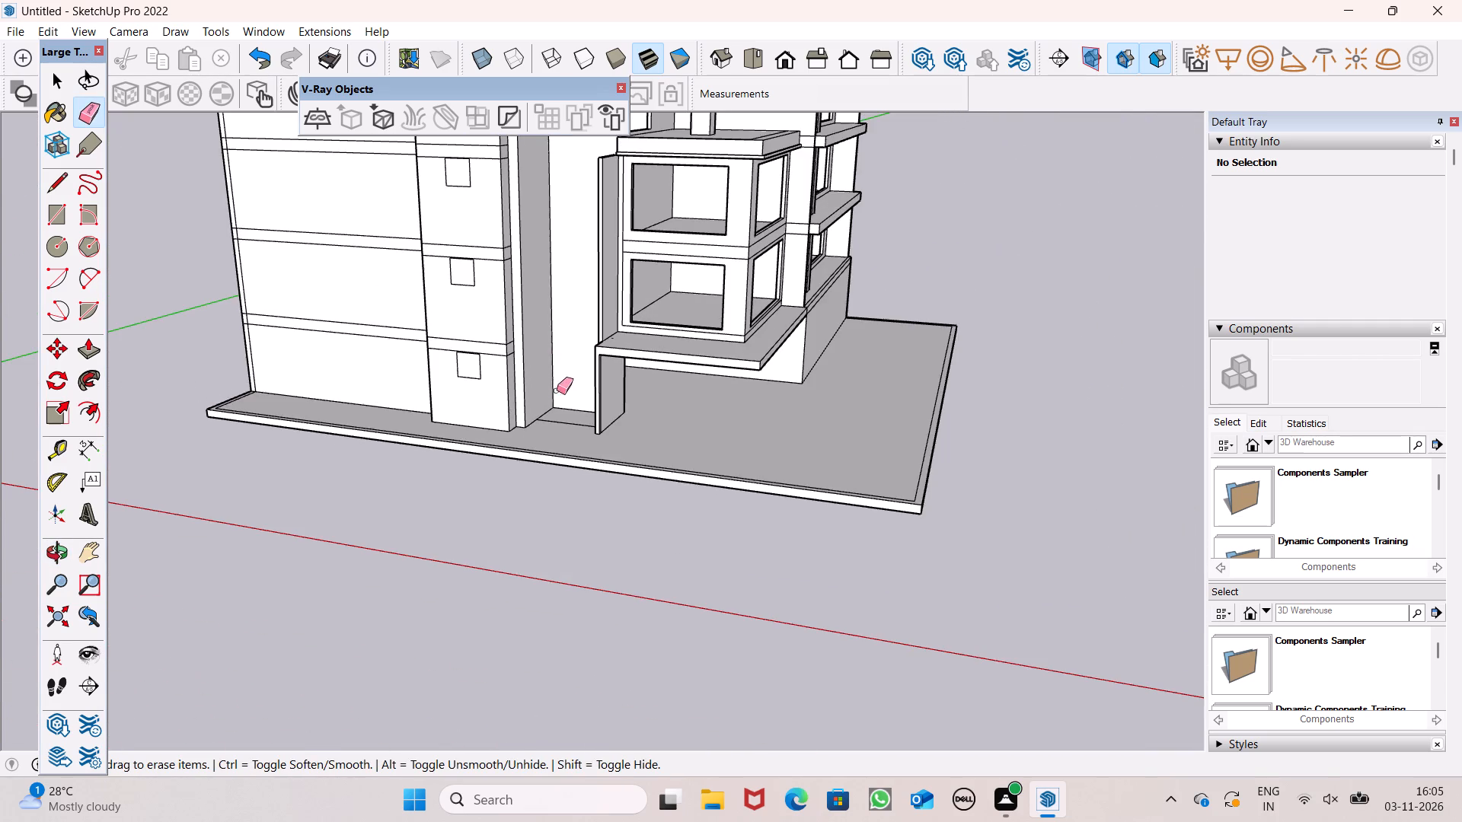
{"action": "middle_click_drag", "start_coordinate": [569, 391], "coordinate": [701, 333]}
{"action": "scroll", "coordinate": [697, 339], "scroll_direction": "down", "scroll_amount": 4}
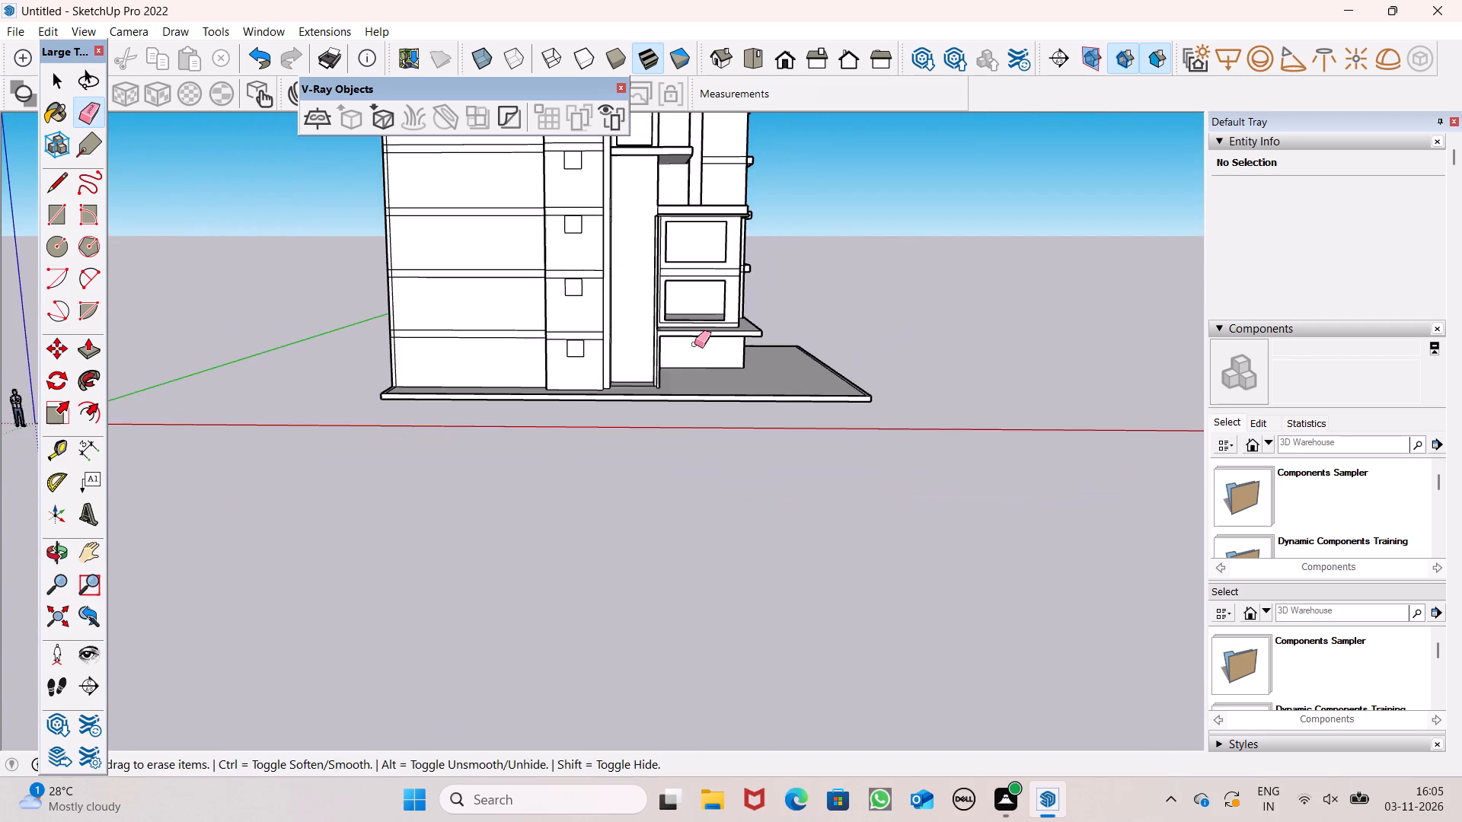
{"action": "middle_click_drag", "start_coordinate": [725, 355], "coordinate": [725, 339]}
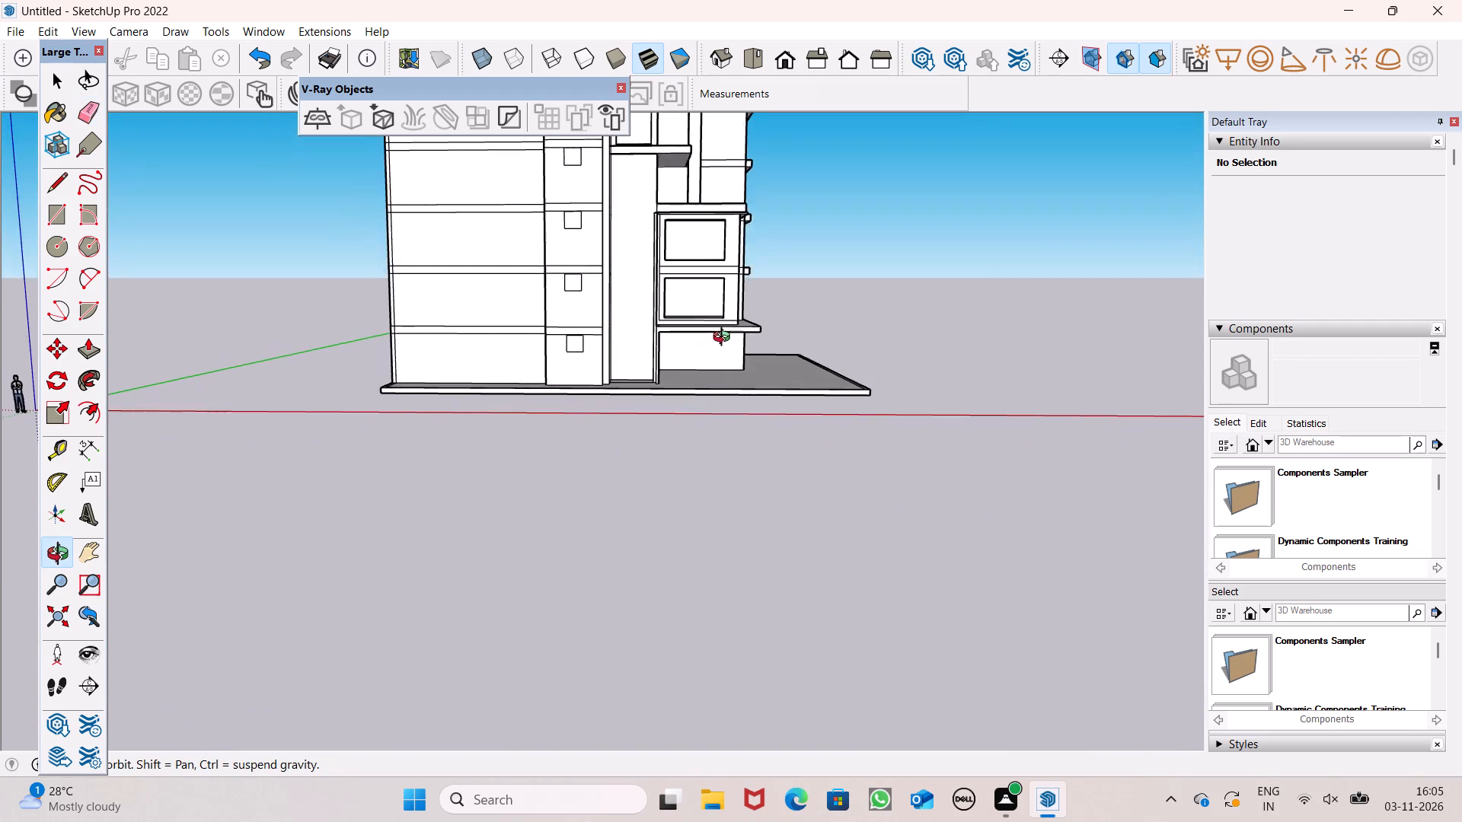
{"action": "middle_click_drag", "start_coordinate": [725, 339], "coordinate": [742, 459]}
{"action": "scroll", "coordinate": [657, 443], "scroll_direction": "down", "scroll_amount": 5}
{"action": "scroll", "coordinate": [701, 322], "scroll_direction": "up", "scroll_amount": 3}
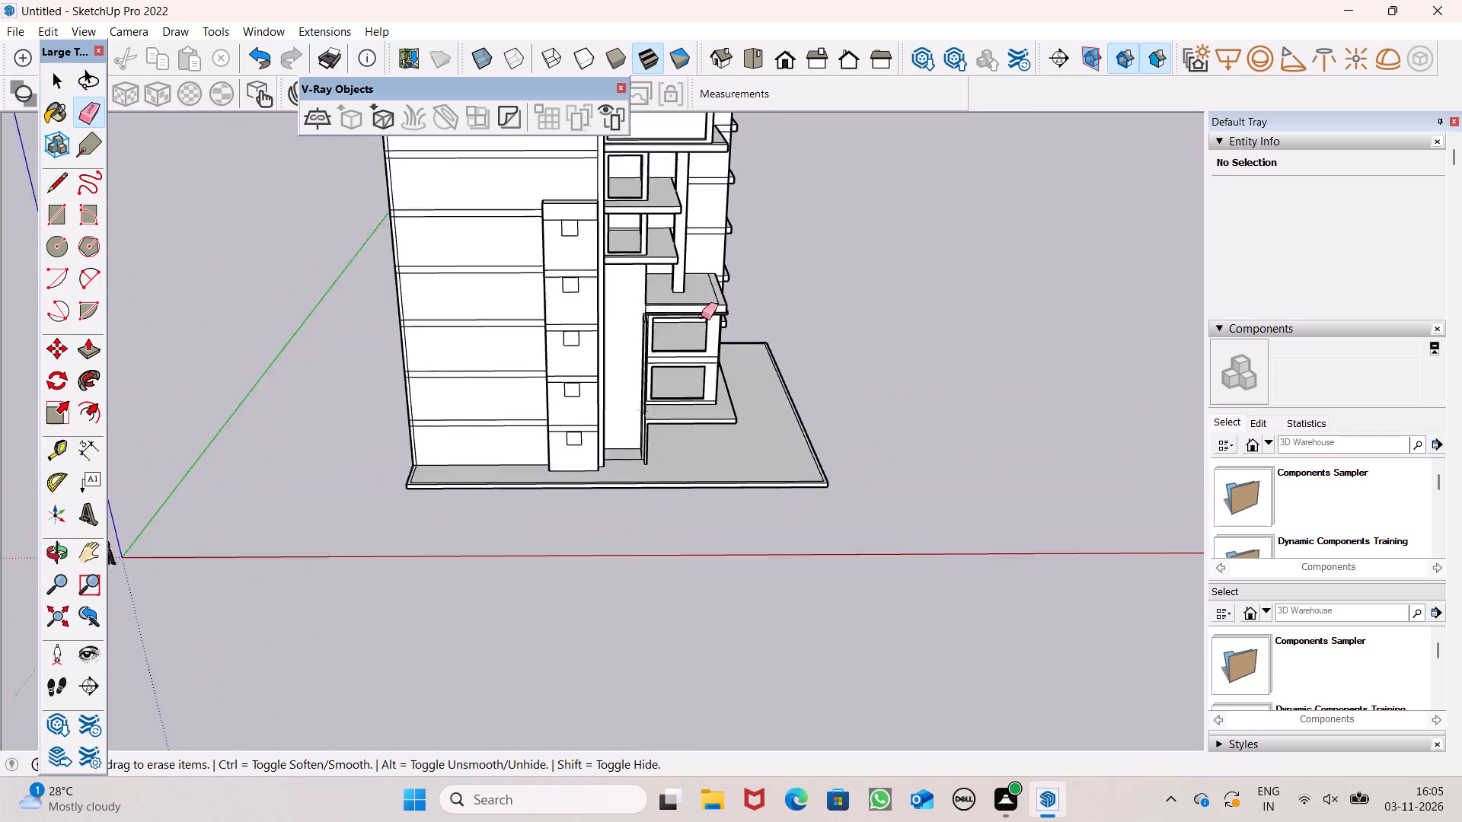
{"action": "scroll", "coordinate": [701, 316], "scroll_direction": "up", "scroll_amount": 3}
{"action": "scroll", "coordinate": [527, 222], "scroll_direction": "up", "scroll_amount": 7}
{"action": "scroll", "coordinate": [496, 203], "scroll_direction": "down", "scroll_amount": 8}
{"action": "scroll", "coordinate": [499, 205], "scroll_direction": "up", "scroll_amount": 7}
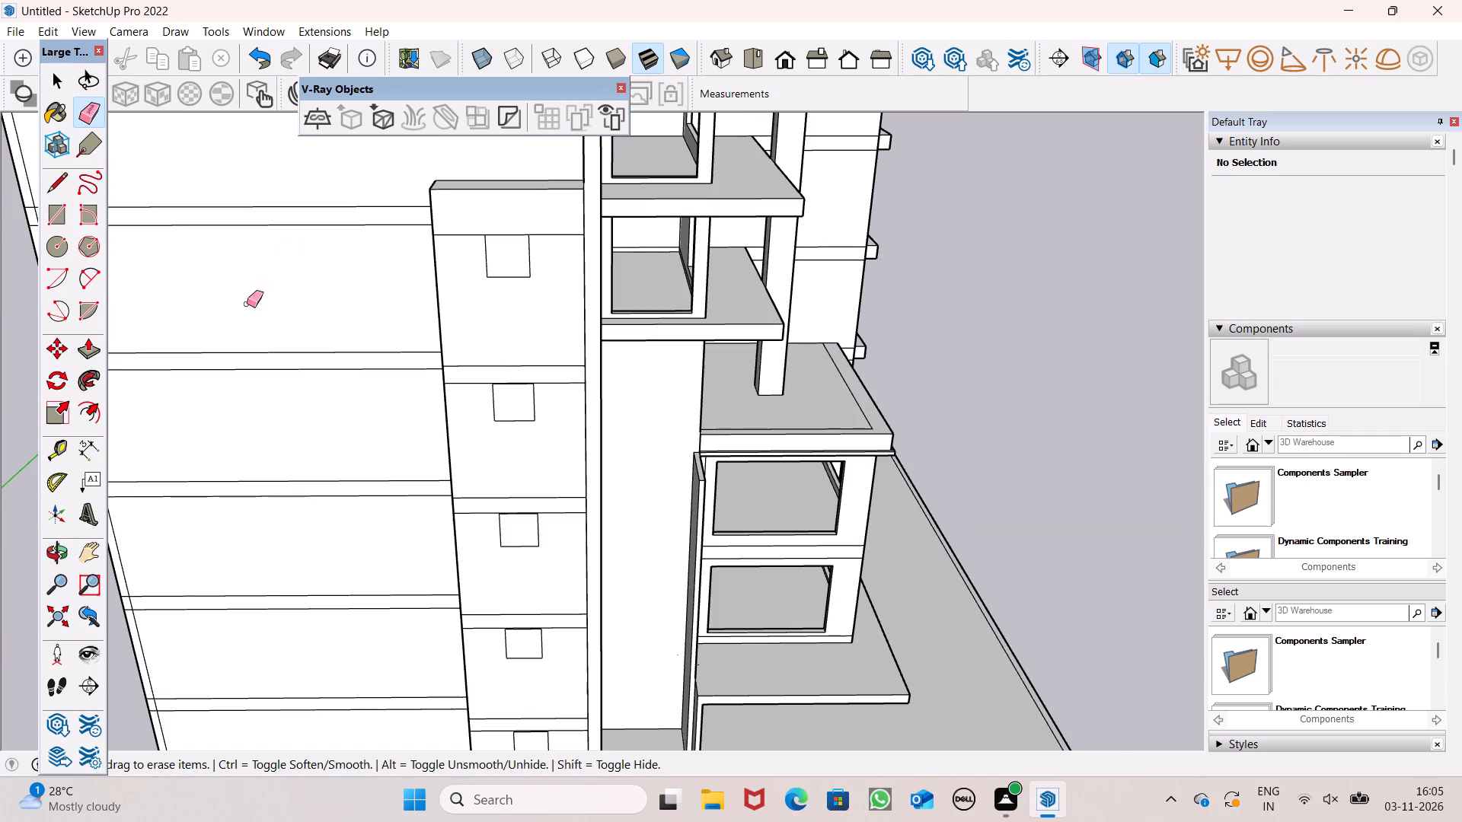
{"action": "left_click", "coordinate": [94, 360]}
{"action": "scroll", "coordinate": [487, 232], "scroll_direction": "up", "scroll_amount": 6}
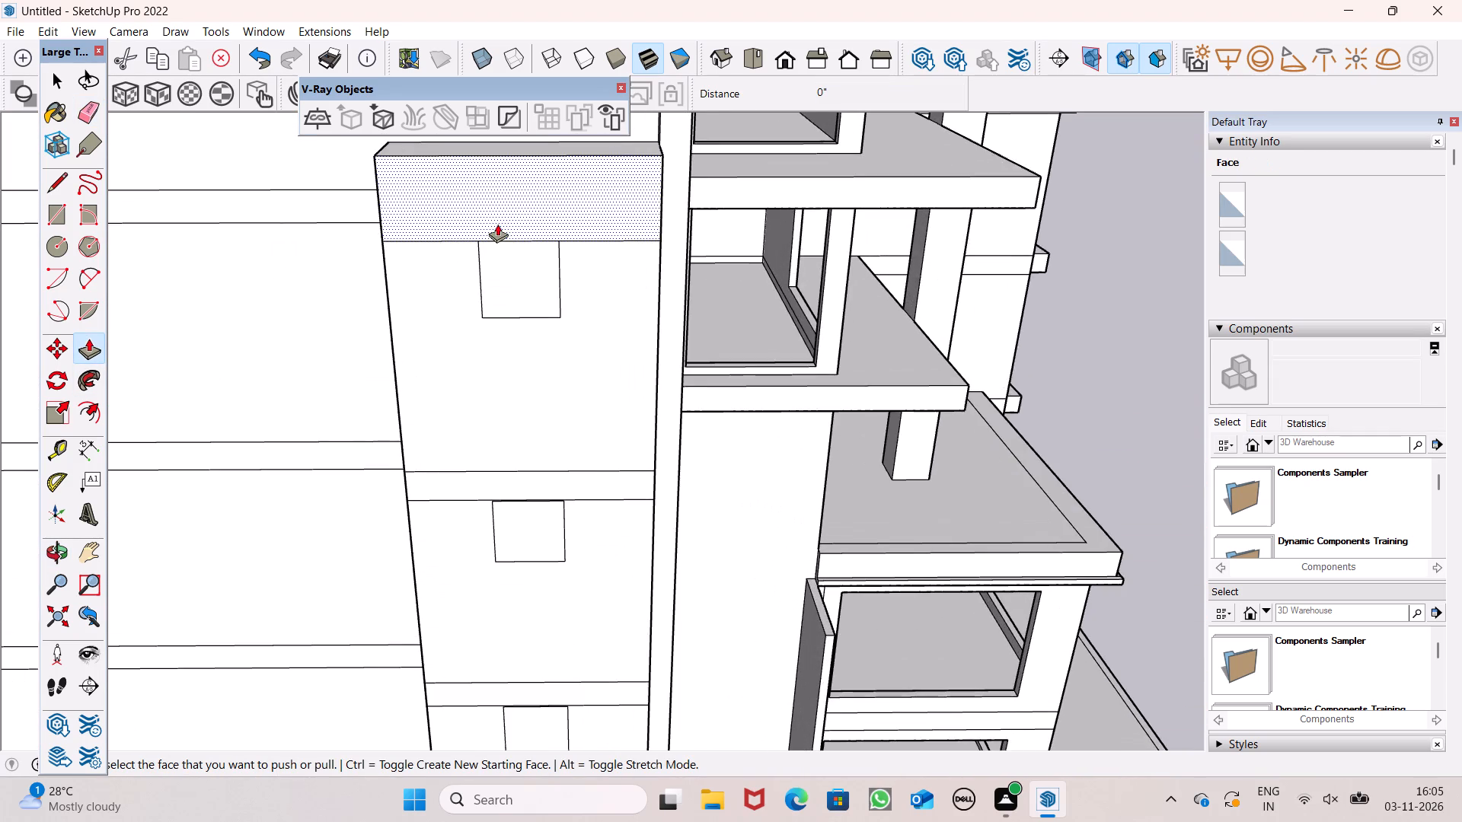
{"action": "scroll", "coordinate": [497, 224], "scroll_direction": "up", "scroll_amount": 3}
{"action": "left_click_drag", "start_coordinate": [499, 339], "coordinate": [509, 326]}
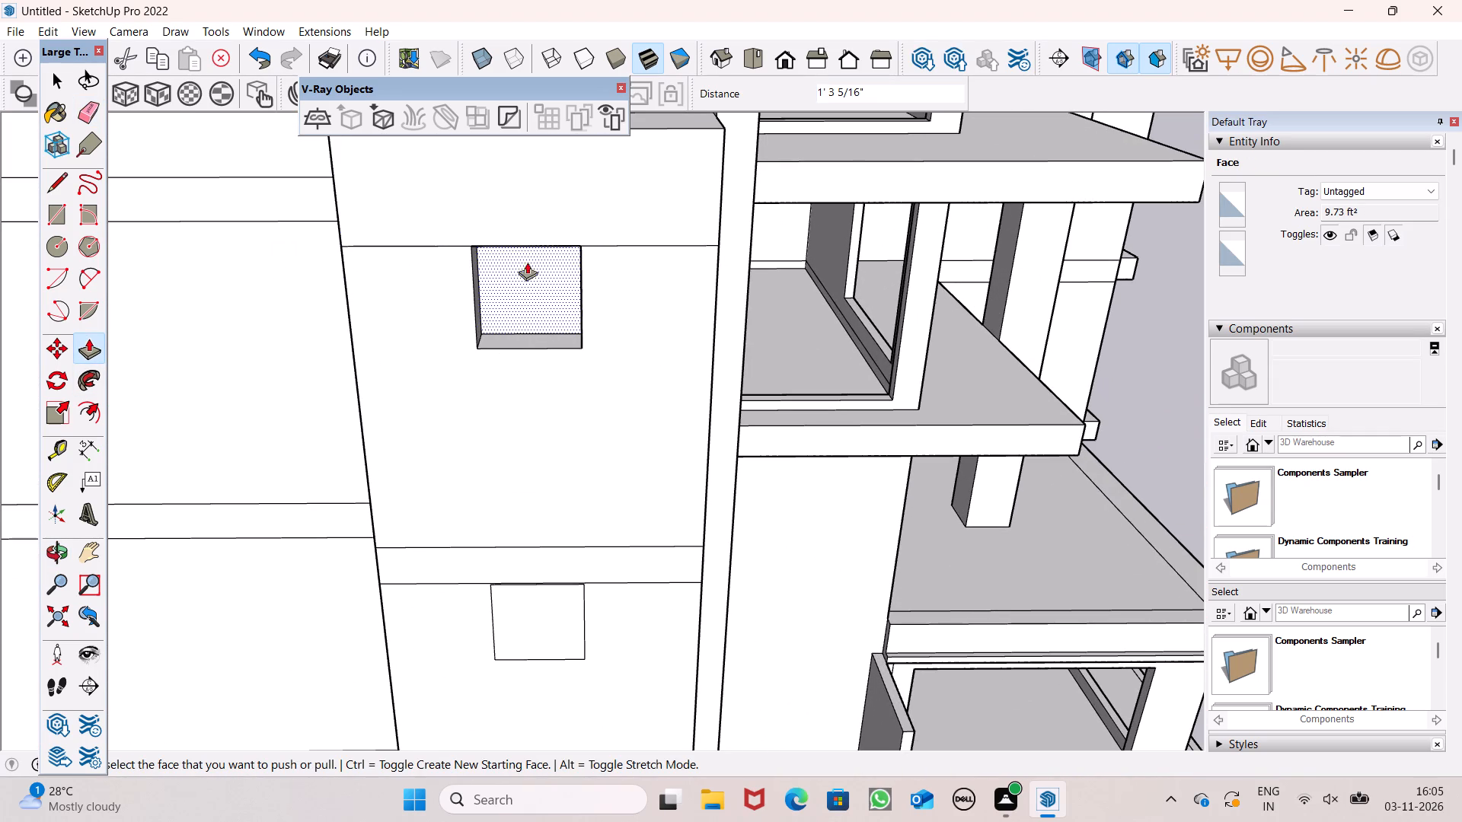
Push the second square window from the top of the narrow projecting block in by 10 3/4".
{"action": "scroll", "coordinate": [527, 244], "scroll_direction": "down", "scroll_amount": 5}
{"action": "scroll", "coordinate": [541, 448], "scroll_direction": "up", "scroll_amount": 4}
{"action": "scroll", "coordinate": [540, 376], "scroll_direction": "down", "scroll_amount": 4}
{"action": "scroll", "coordinate": [545, 489], "scroll_direction": "up", "scroll_amount": 3}
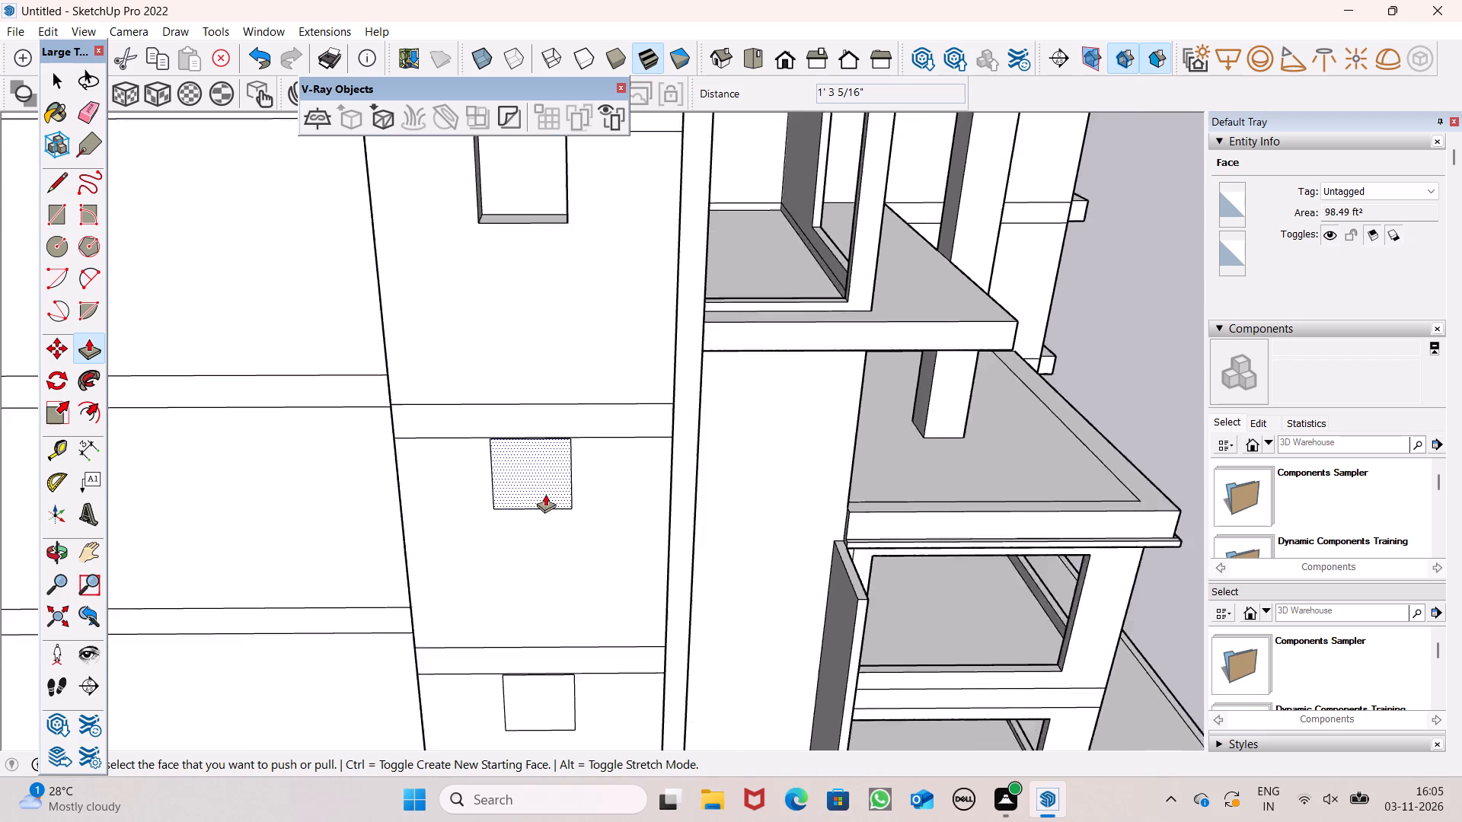
{"action": "scroll", "coordinate": [545, 494], "scroll_direction": "up", "scroll_amount": 3}
{"action": "left_click_drag", "start_coordinate": [509, 505], "coordinate": [516, 489]}
Push the third square window from the top of the narrow projecting block in by 5 9/16".
{"action": "scroll", "coordinate": [505, 333], "scroll_direction": "down", "scroll_amount": 4}
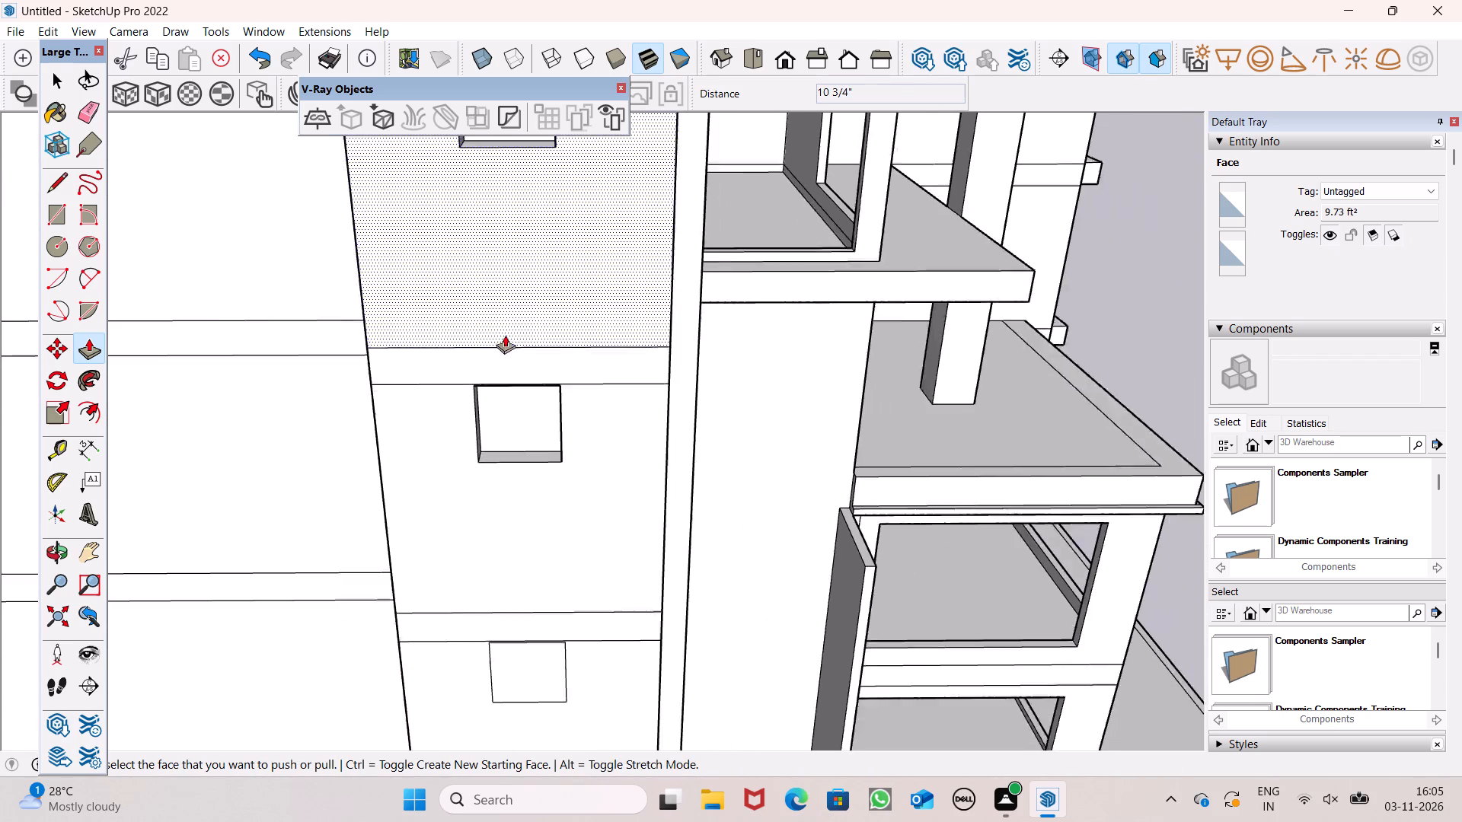
{"action": "scroll", "coordinate": [505, 335], "scroll_direction": "down", "scroll_amount": 6}
{"action": "scroll", "coordinate": [522, 557], "scroll_direction": "up", "scroll_amount": 9}
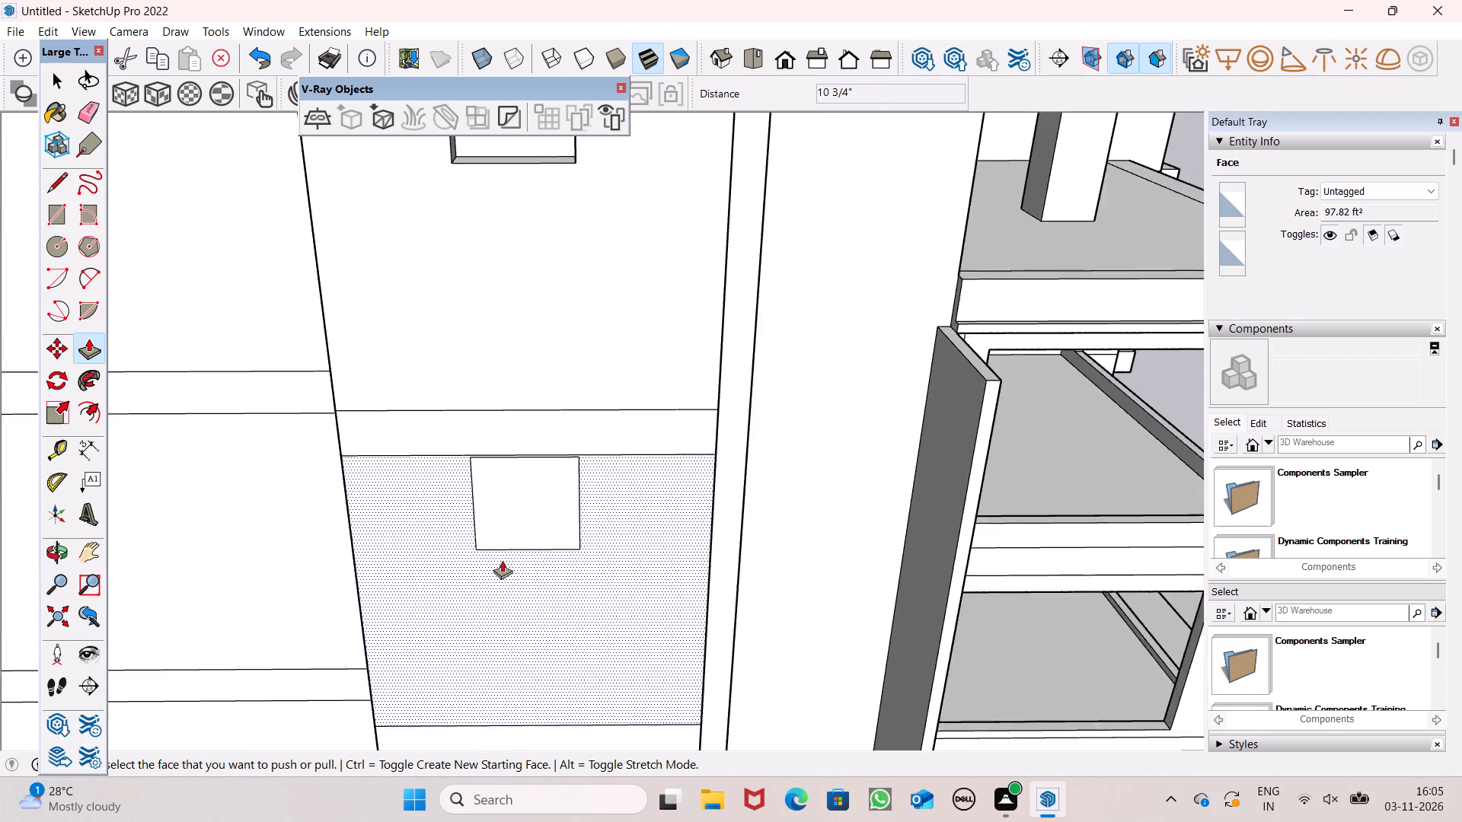
{"action": "scroll", "coordinate": [502, 560], "scroll_direction": "up", "scroll_amount": 6}
{"action": "left_click_drag", "start_coordinate": [495, 512], "coordinate": [503, 497]}
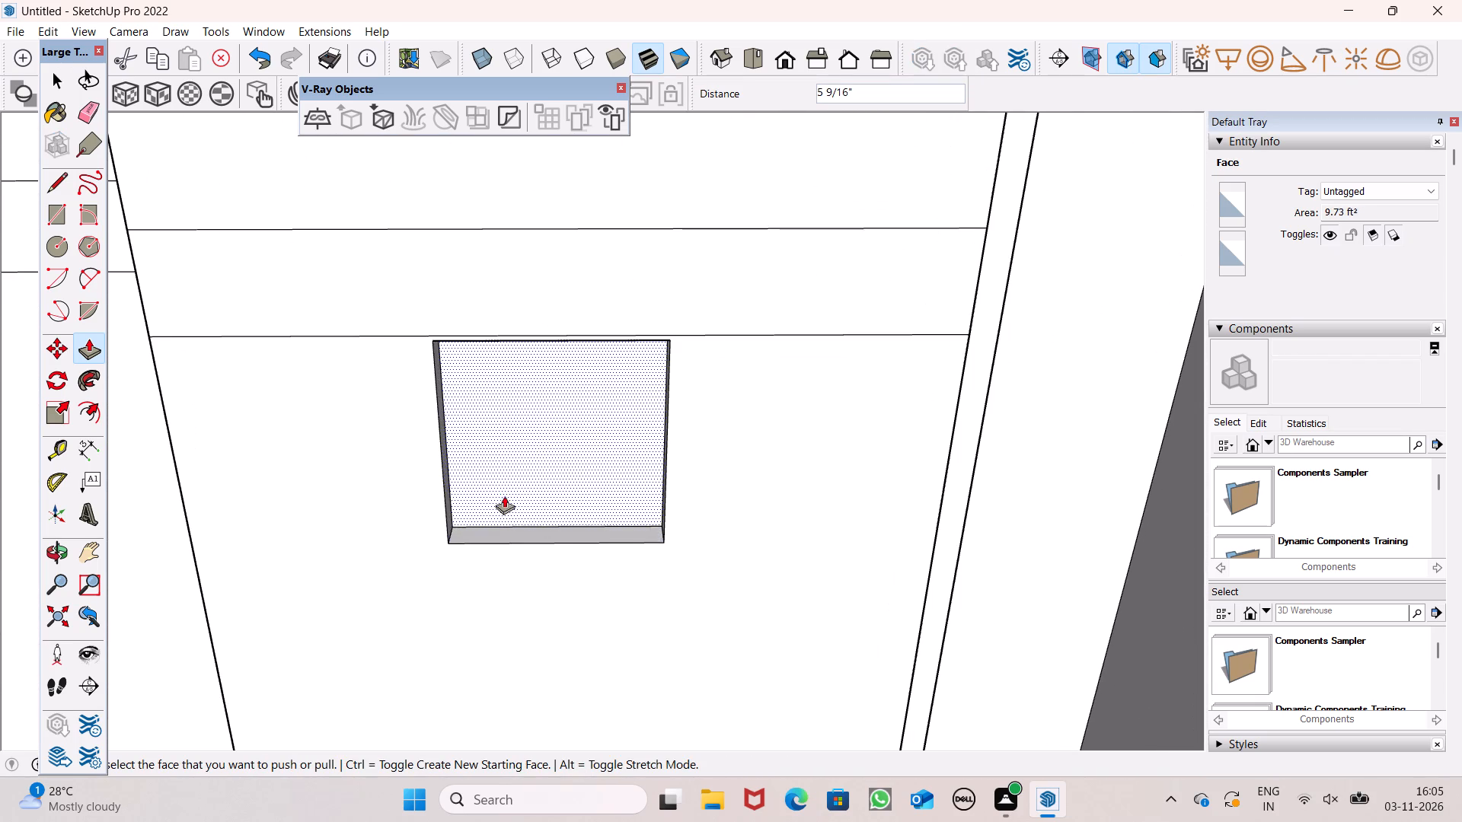
Push the third square window recess on the narrow projecting block in a further 1 15/16".
{"action": "scroll", "coordinate": [533, 367], "scroll_direction": "down", "scroll_amount": 16}
{"action": "middle_click_drag", "start_coordinate": [564, 410], "coordinate": [549, 473]}
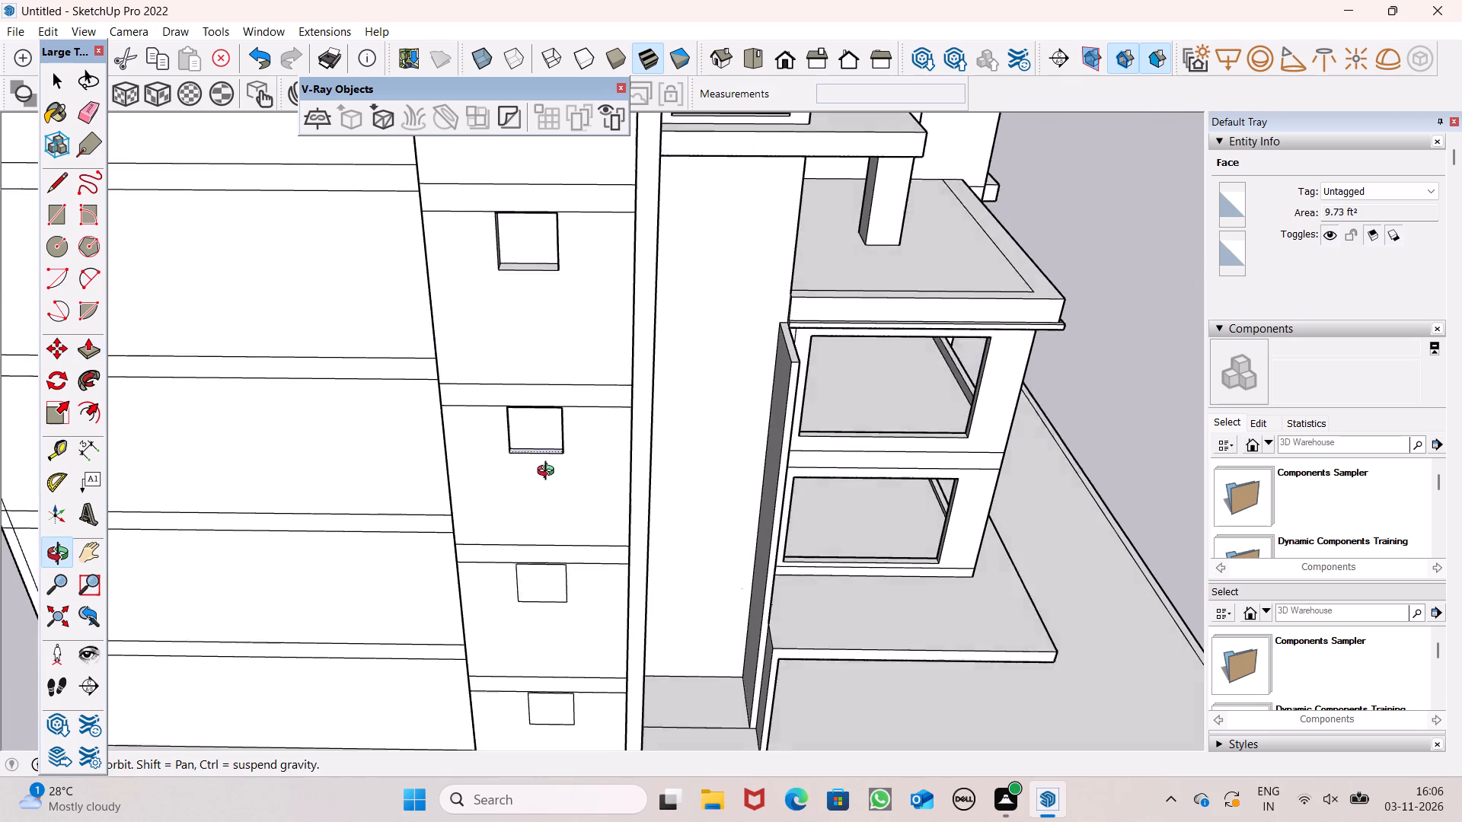
{"action": "middle_click_drag", "start_coordinate": [549, 473], "coordinate": [544, 476]}
{"action": "scroll", "coordinate": [541, 476], "scroll_direction": "up", "scroll_amount": 8}
{"action": "left_click", "coordinate": [512, 432]}
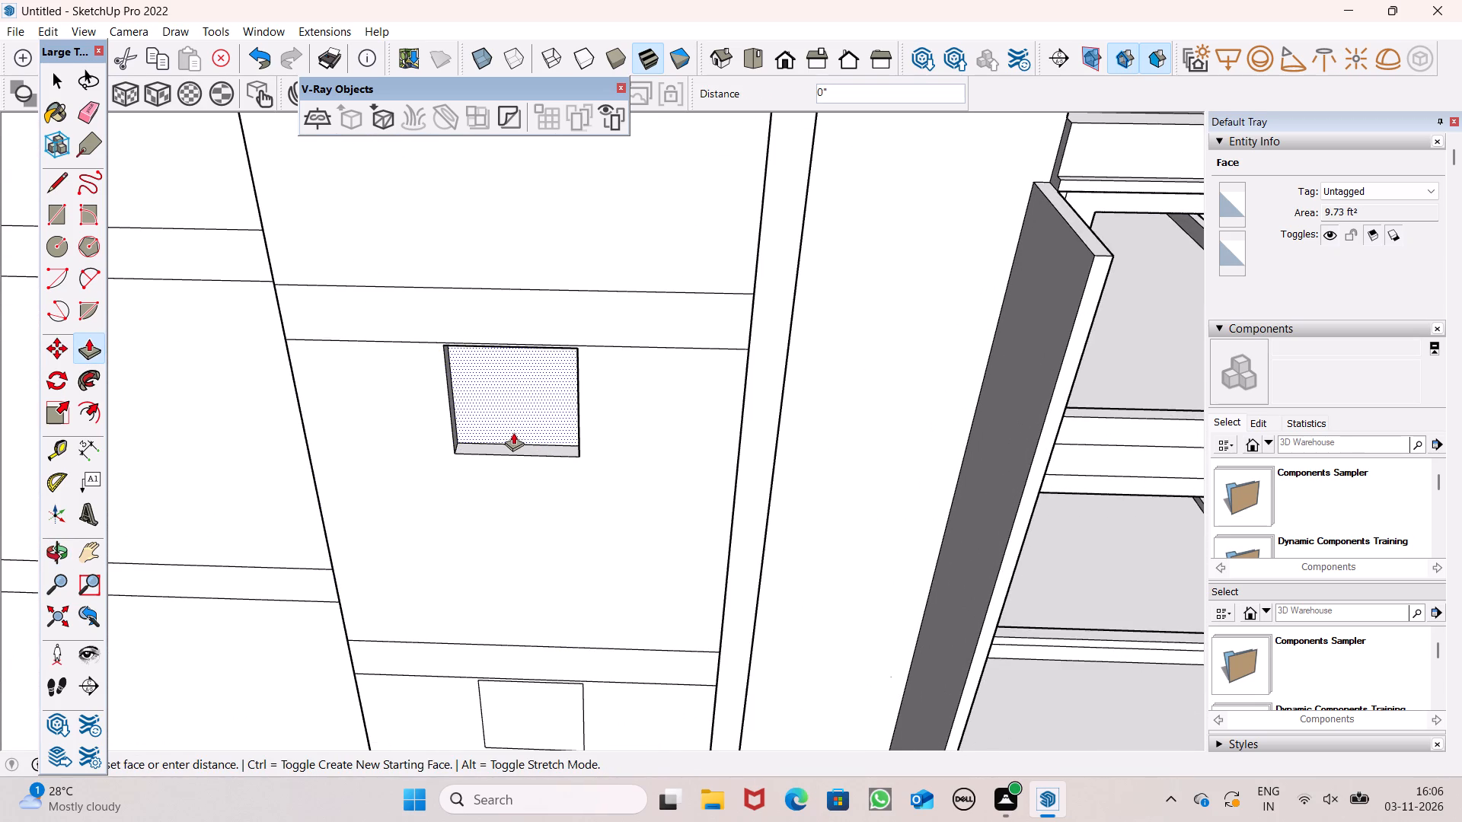
{"action": "scroll", "coordinate": [518, 333], "scroll_direction": "down", "scroll_amount": 7}
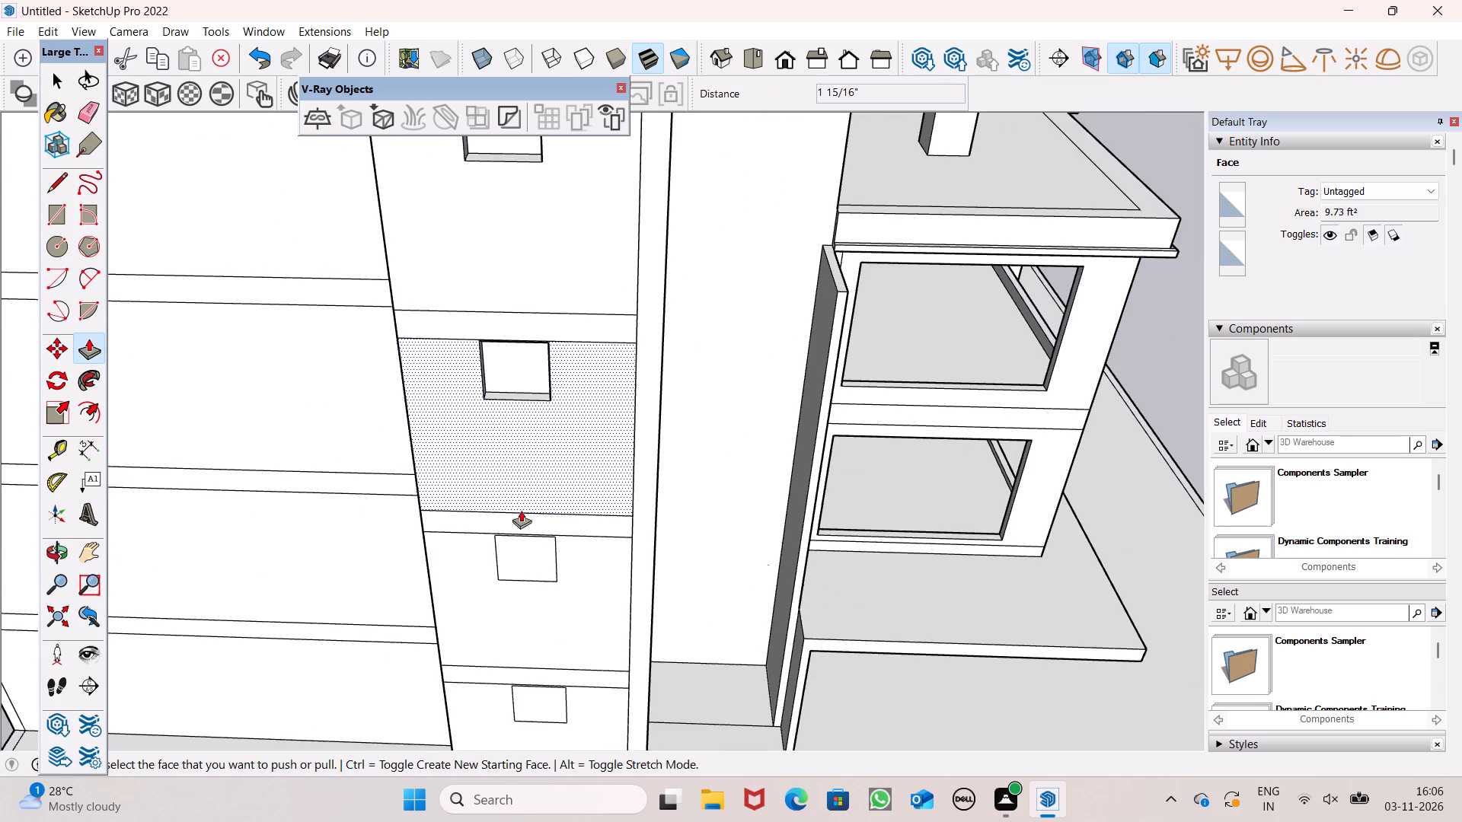
Push the fourth square window from the top of the narrow projecting block in by 5 1/8".
{"action": "scroll", "coordinate": [517, 536], "scroll_direction": "up", "scroll_amount": 12}
{"action": "scroll", "coordinate": [514, 400], "scroll_direction": "down", "scroll_amount": 6}
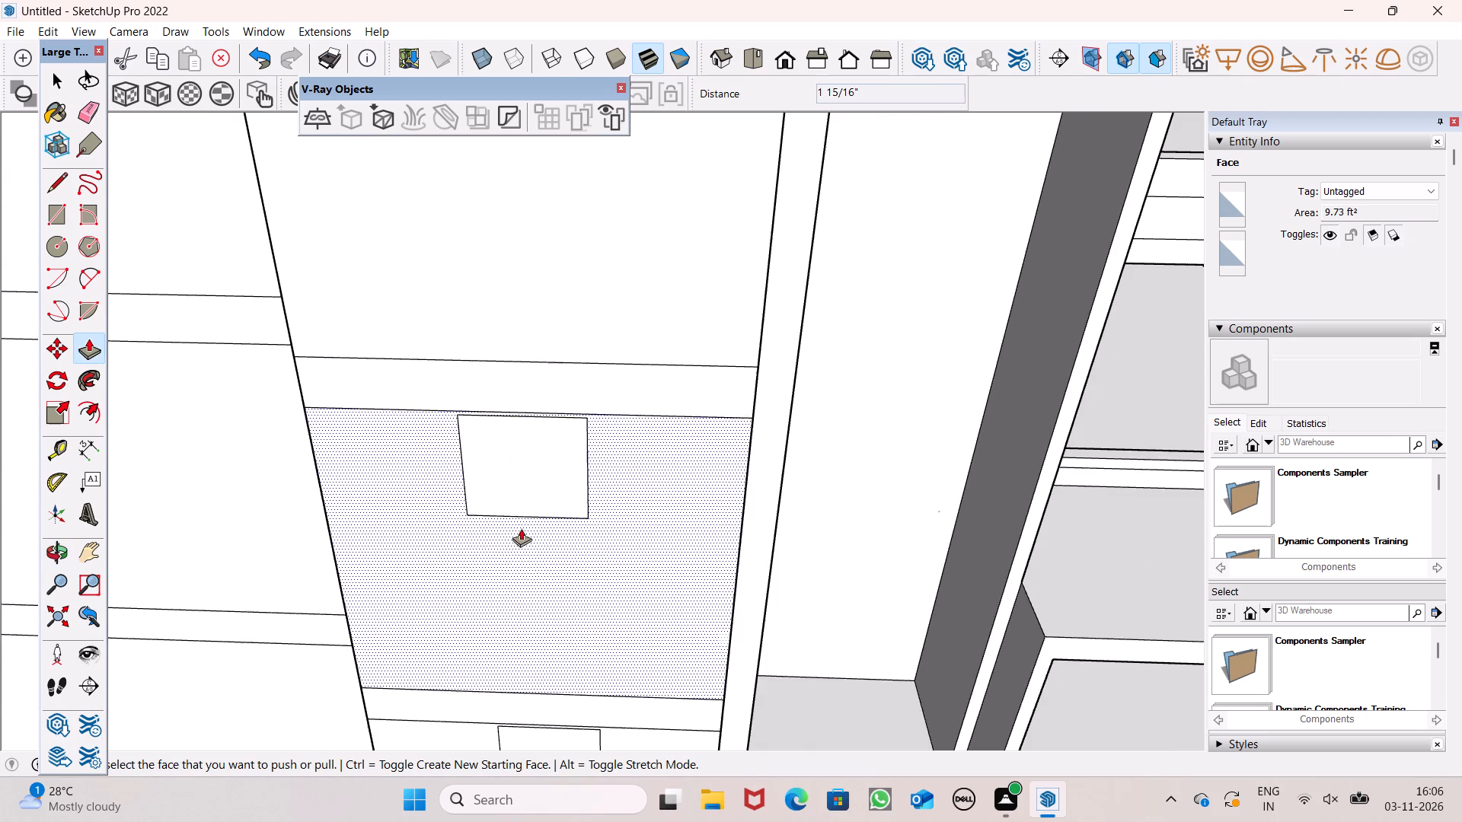
{"action": "scroll", "coordinate": [517, 540], "scroll_direction": "up", "scroll_amount": 7}
{"action": "scroll", "coordinate": [502, 466], "scroll_direction": "up", "scroll_amount": 2}
{"action": "left_click_drag", "start_coordinate": [492, 476], "coordinate": [491, 476]}
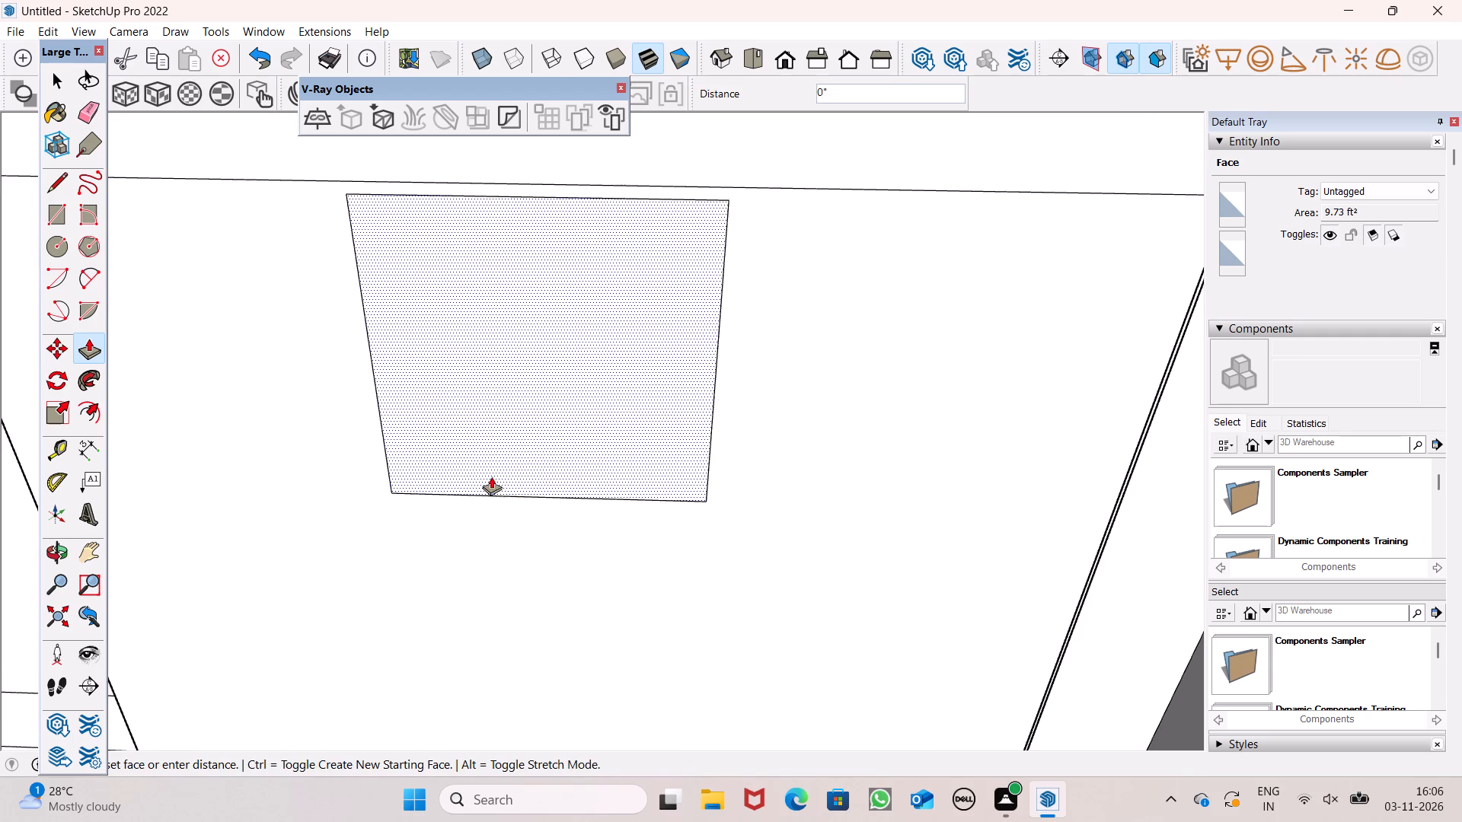
{"action": "left_click_drag", "start_coordinate": [491, 476], "coordinate": [507, 453]}
Push the lowest square window of the narrow projecting block in by 5 9/16".
{"action": "scroll", "coordinate": [586, 286], "scroll_direction": "down", "scroll_amount": 7}
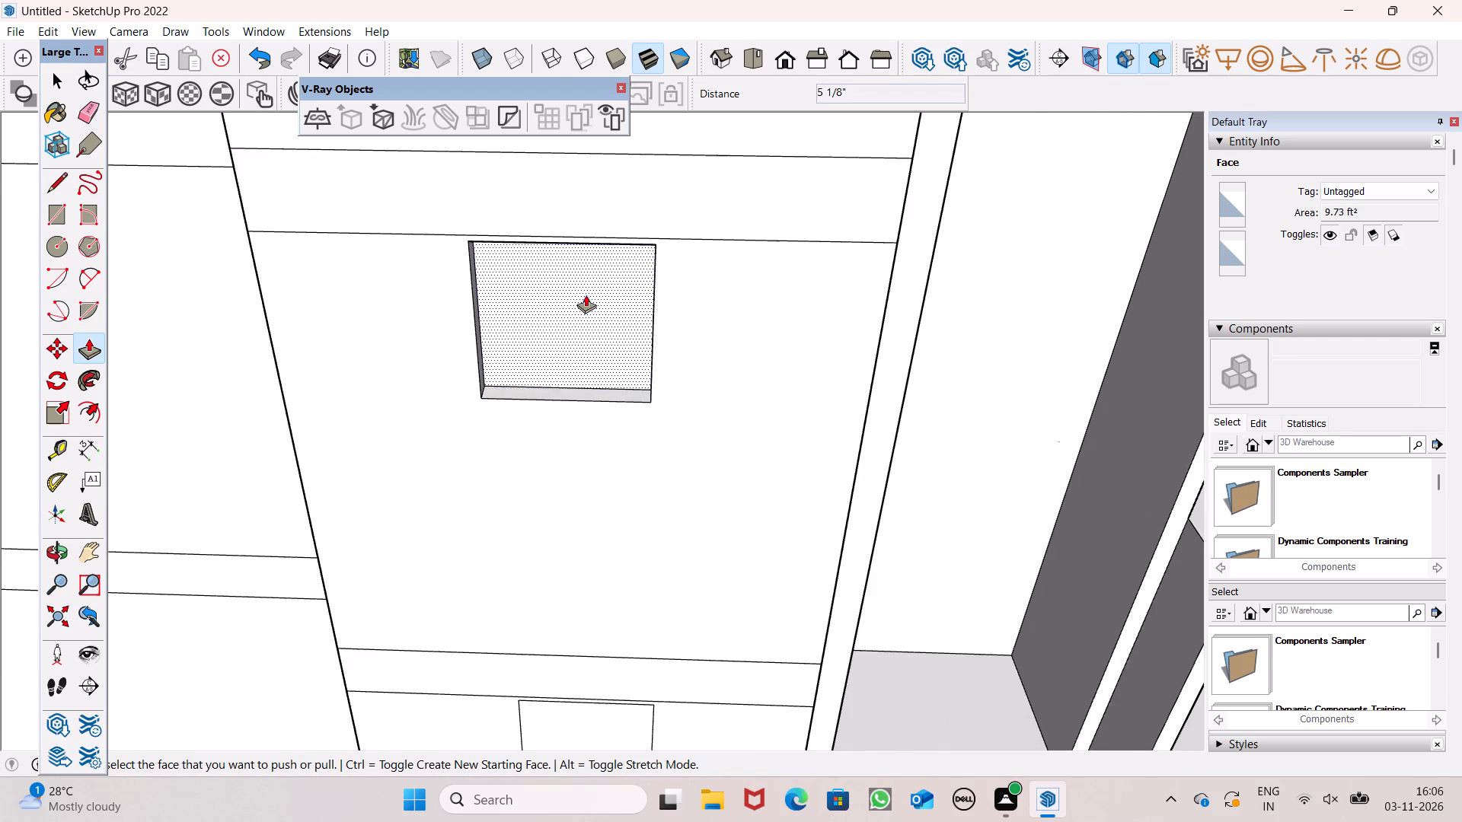
{"action": "scroll", "coordinate": [586, 295], "scroll_direction": "down", "scroll_amount": 6}
{"action": "scroll", "coordinate": [643, 347], "scroll_direction": "down", "scroll_amount": 5}
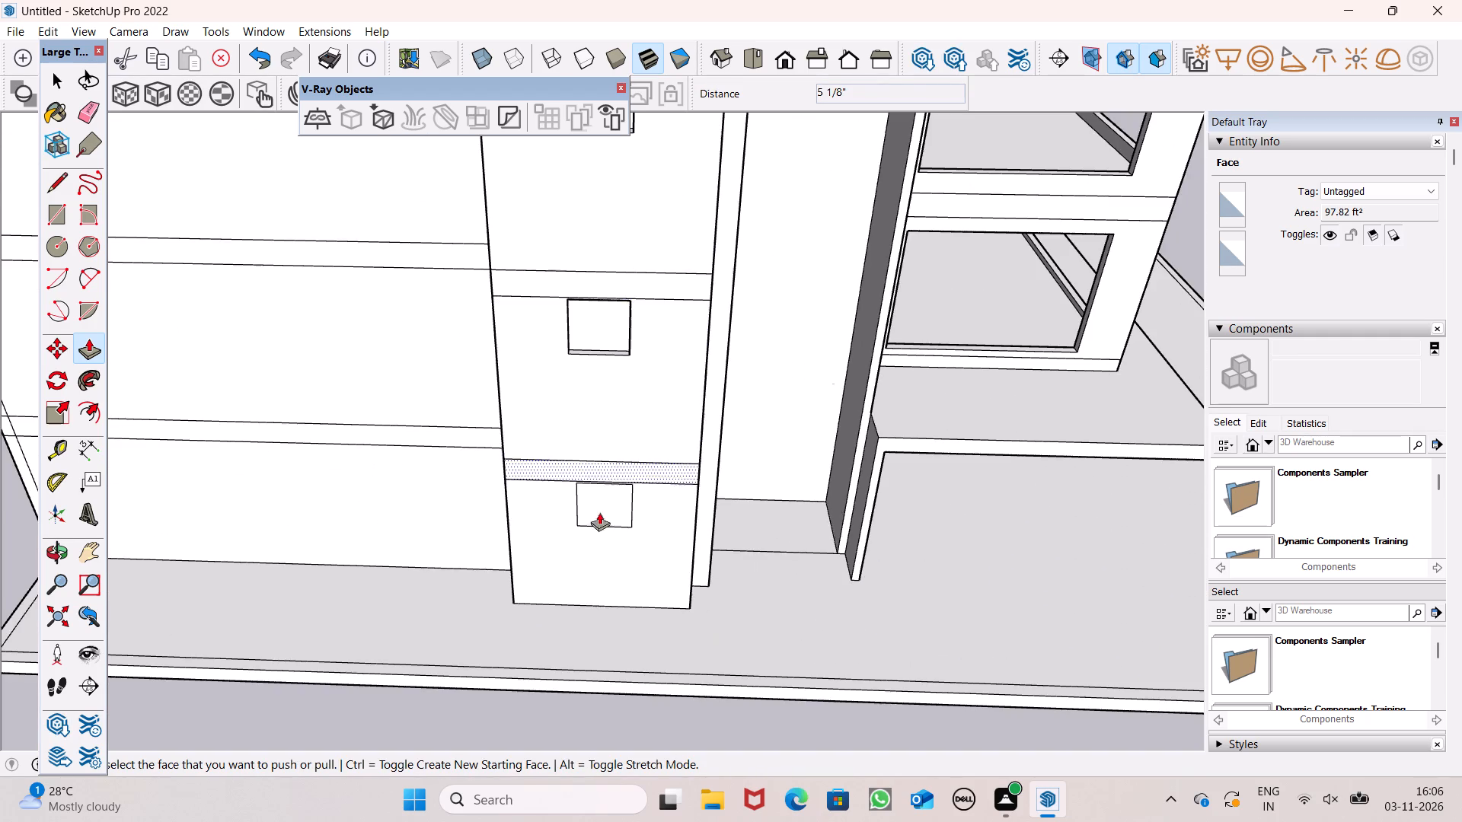
{"action": "scroll", "coordinate": [586, 584], "scroll_direction": "up", "scroll_amount": 8}
{"action": "scroll", "coordinate": [608, 505], "scroll_direction": "up", "scroll_amount": 5}
{"action": "left_click_drag", "start_coordinate": [554, 518], "coordinate": [557, 504]}
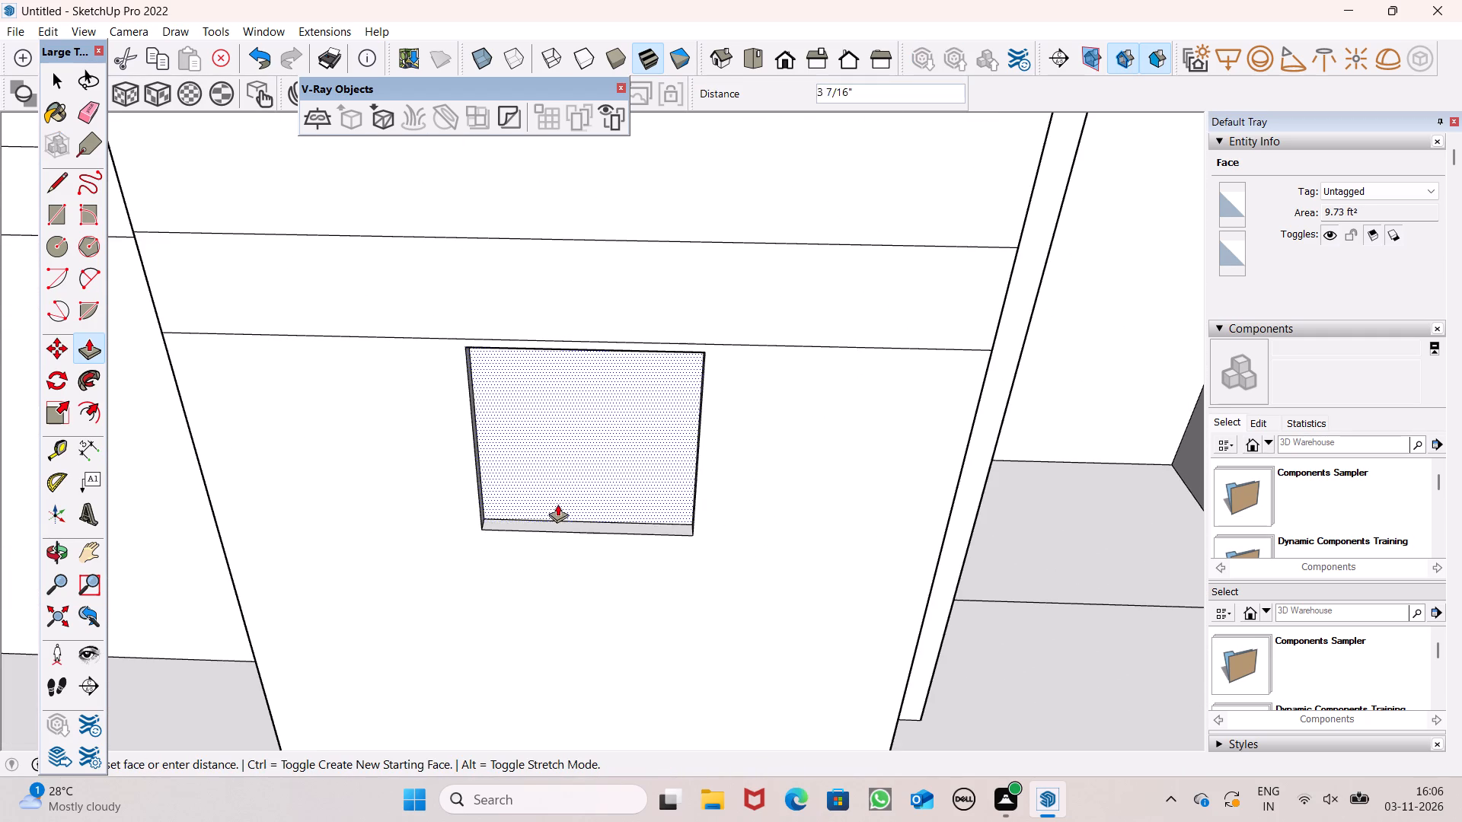
{"action": "left_click_drag", "start_coordinate": [557, 504], "coordinate": [563, 499]}
Draw a window rectangle of about 7' 5" by 6' 8" on the top storey of the large blank side wall.
{"action": "scroll", "coordinate": [566, 451], "scroll_direction": "down", "scroll_amount": 5}
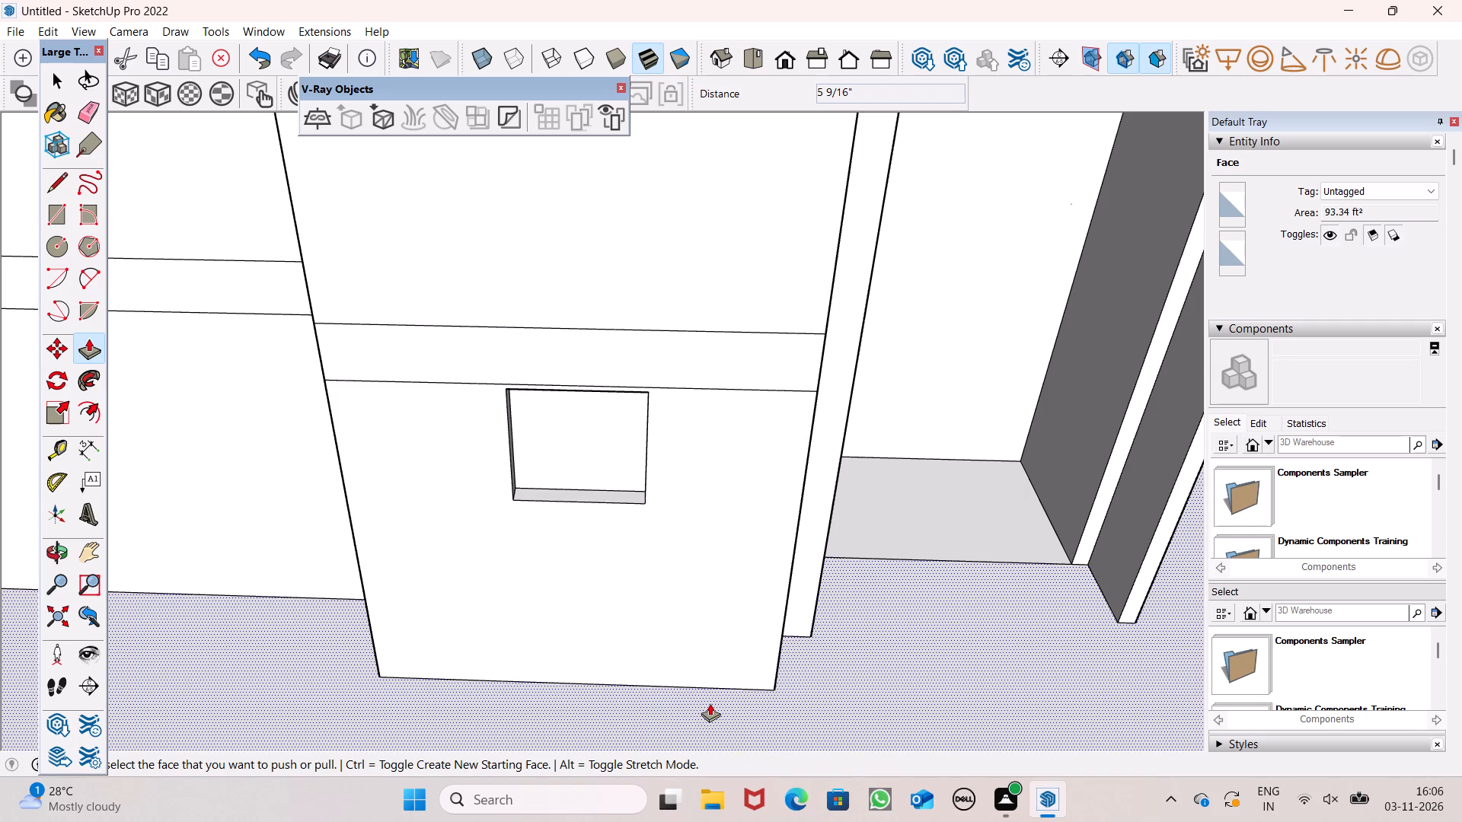
{"action": "scroll", "coordinate": [695, 470], "scroll_direction": "down", "scroll_amount": 11}
{"action": "middle_click_drag", "start_coordinate": [809, 438], "coordinate": [671, 440]}
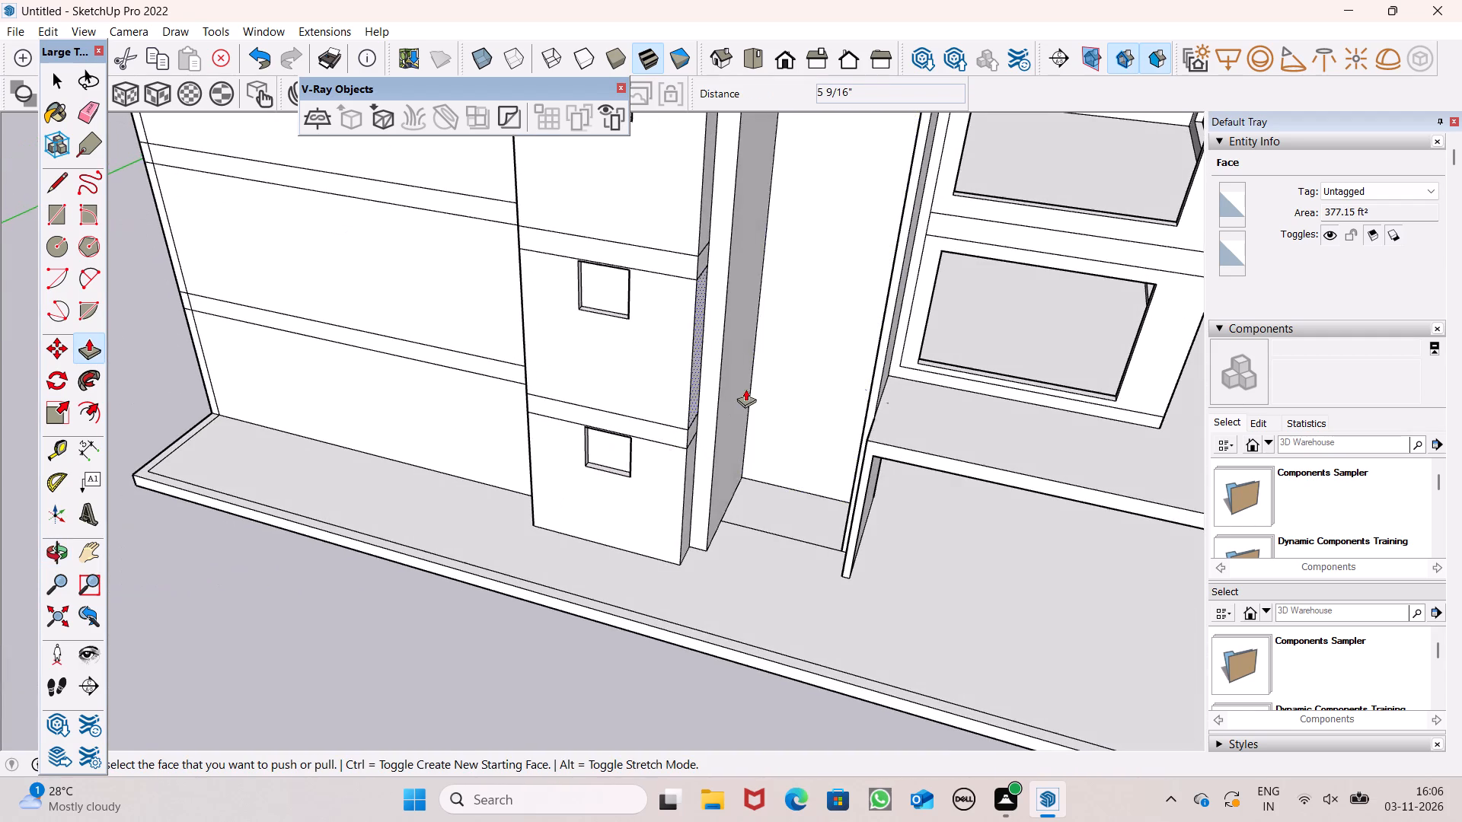
{"action": "scroll", "coordinate": [742, 395], "scroll_direction": "down", "scroll_amount": 4}
{"action": "scroll", "coordinate": [749, 269], "scroll_direction": "down", "scroll_amount": 5}
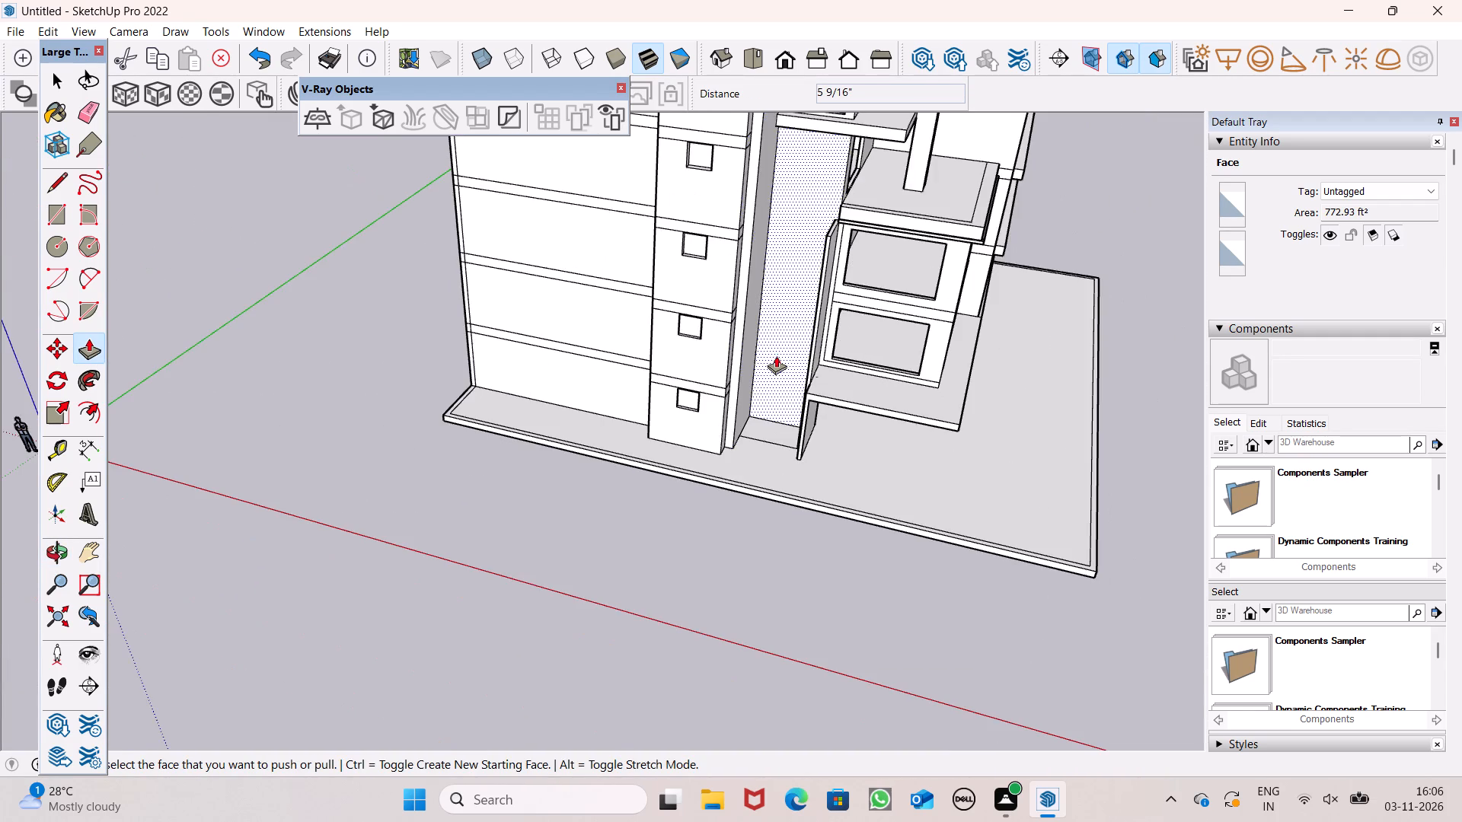
{"action": "scroll", "coordinate": [776, 353], "scroll_direction": "down", "scroll_amount": 3}
{"action": "middle_click_drag", "start_coordinate": [773, 358], "coordinate": [965, 228]}
{"action": "scroll", "coordinate": [935, 270], "scroll_direction": "down", "scroll_amount": 1}
{"action": "scroll", "coordinate": [965, 228], "scroll_direction": "up", "scroll_amount": 1}
{"action": "scroll", "coordinate": [737, 378], "scroll_direction": "down", "scroll_amount": 6}
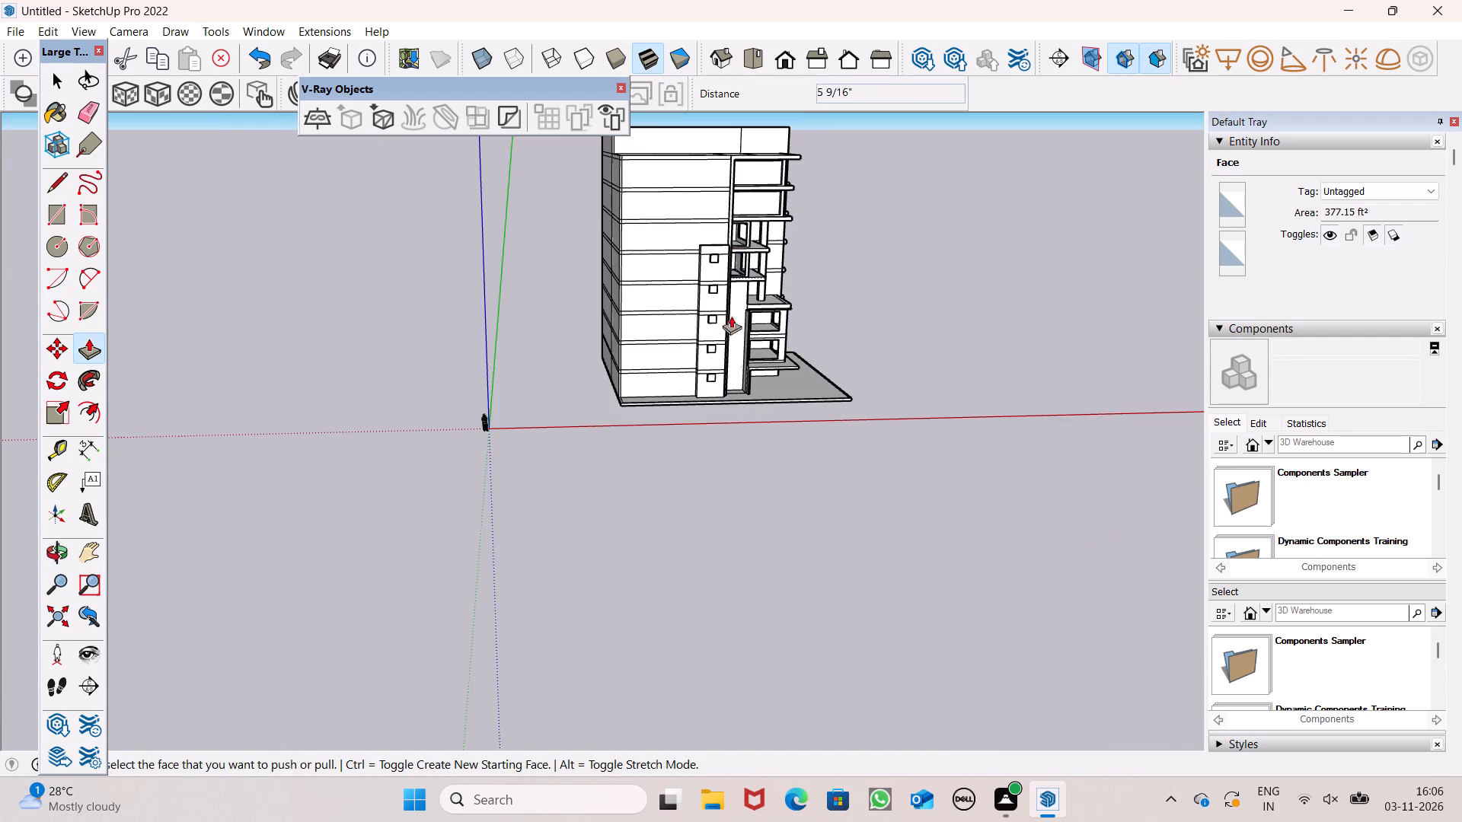
{"action": "scroll", "coordinate": [715, 396], "scroll_direction": "down", "scroll_amount": 3}
{"action": "scroll", "coordinate": [713, 151], "scroll_direction": "up", "scroll_amount": 9}
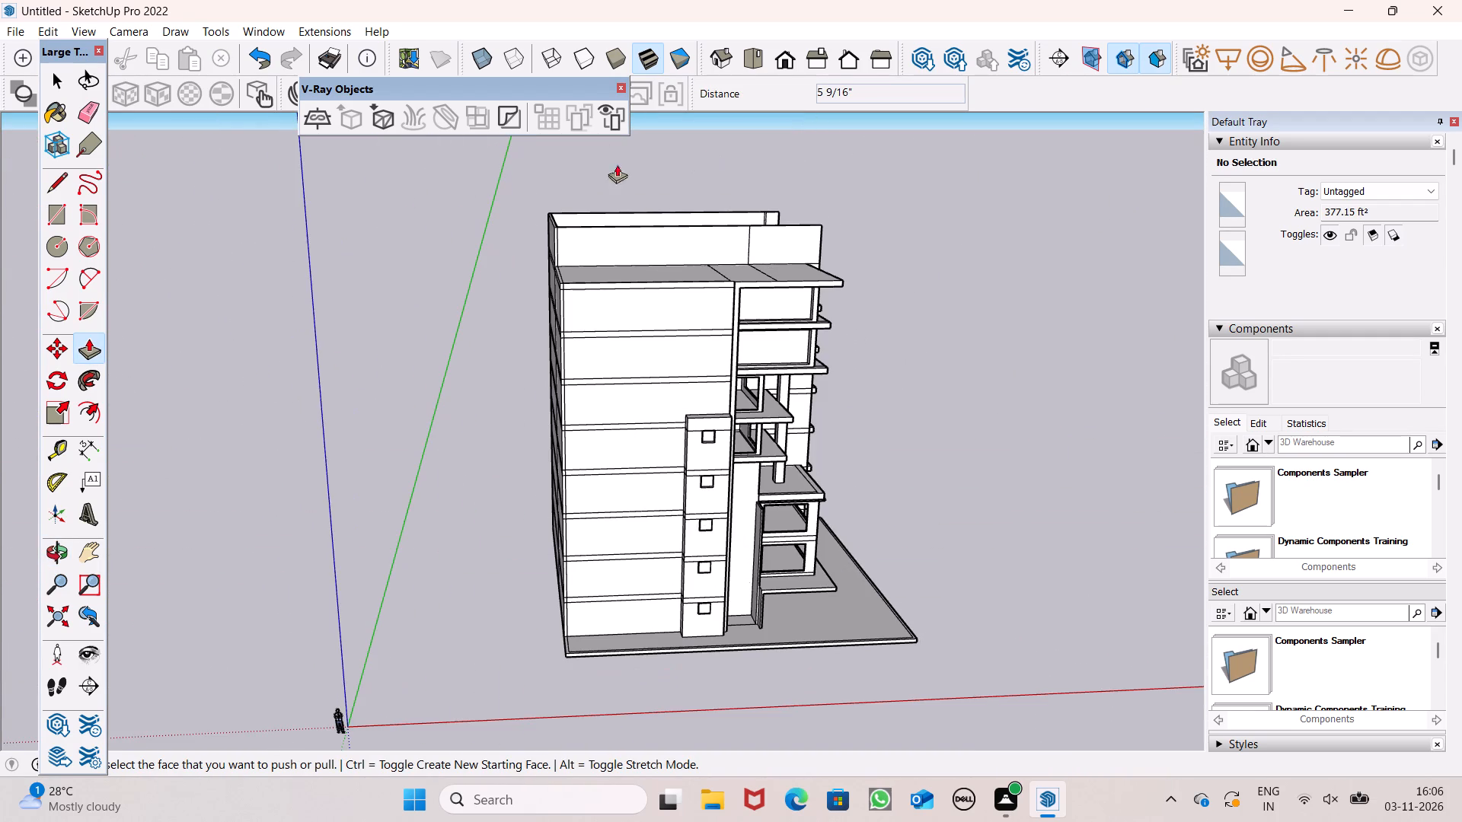
{"action": "left_click", "coordinate": [57, 212]}
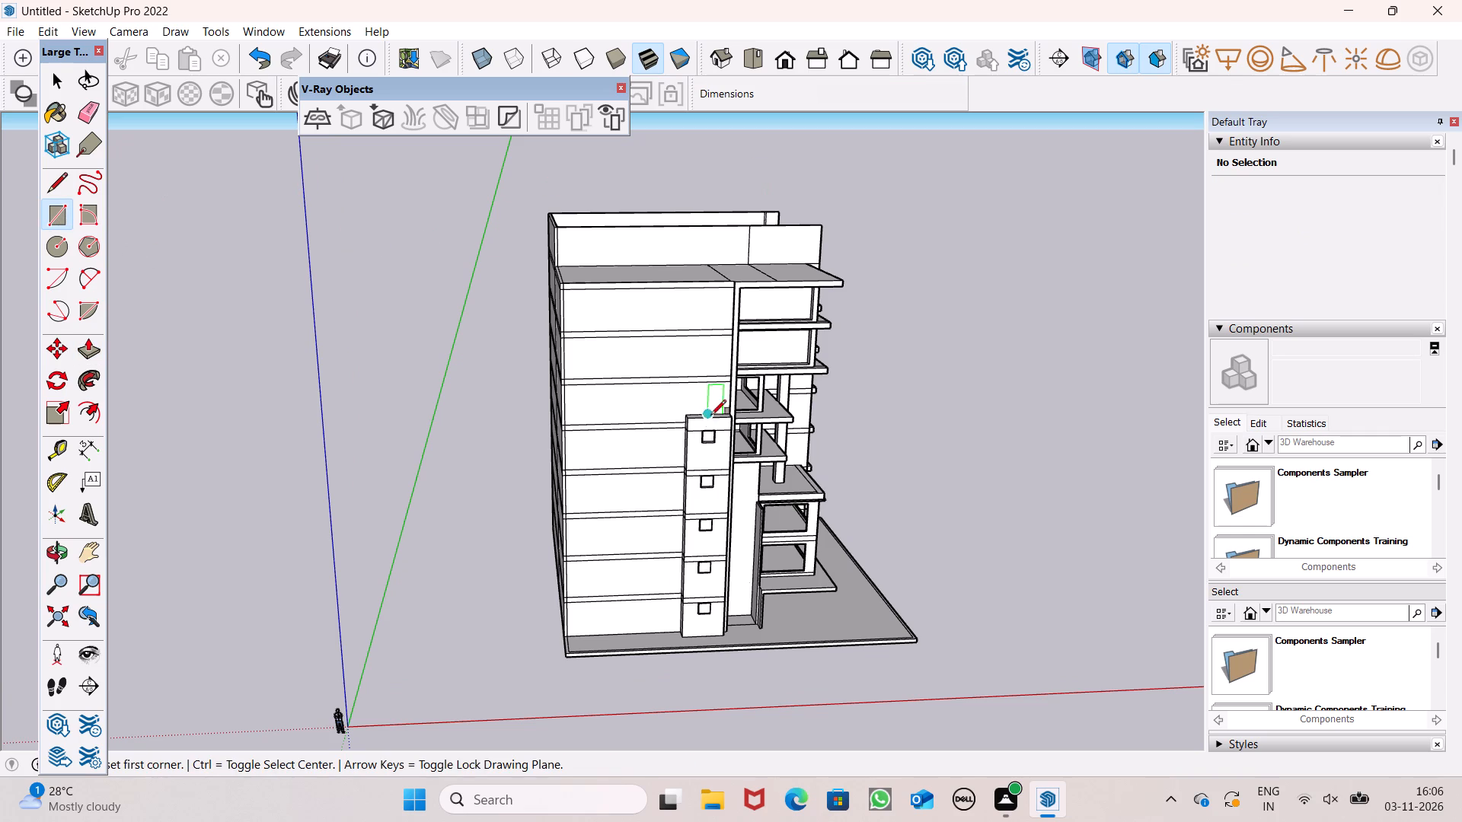
{"action": "middle_click_drag", "start_coordinate": [710, 419], "coordinate": [696, 386]}
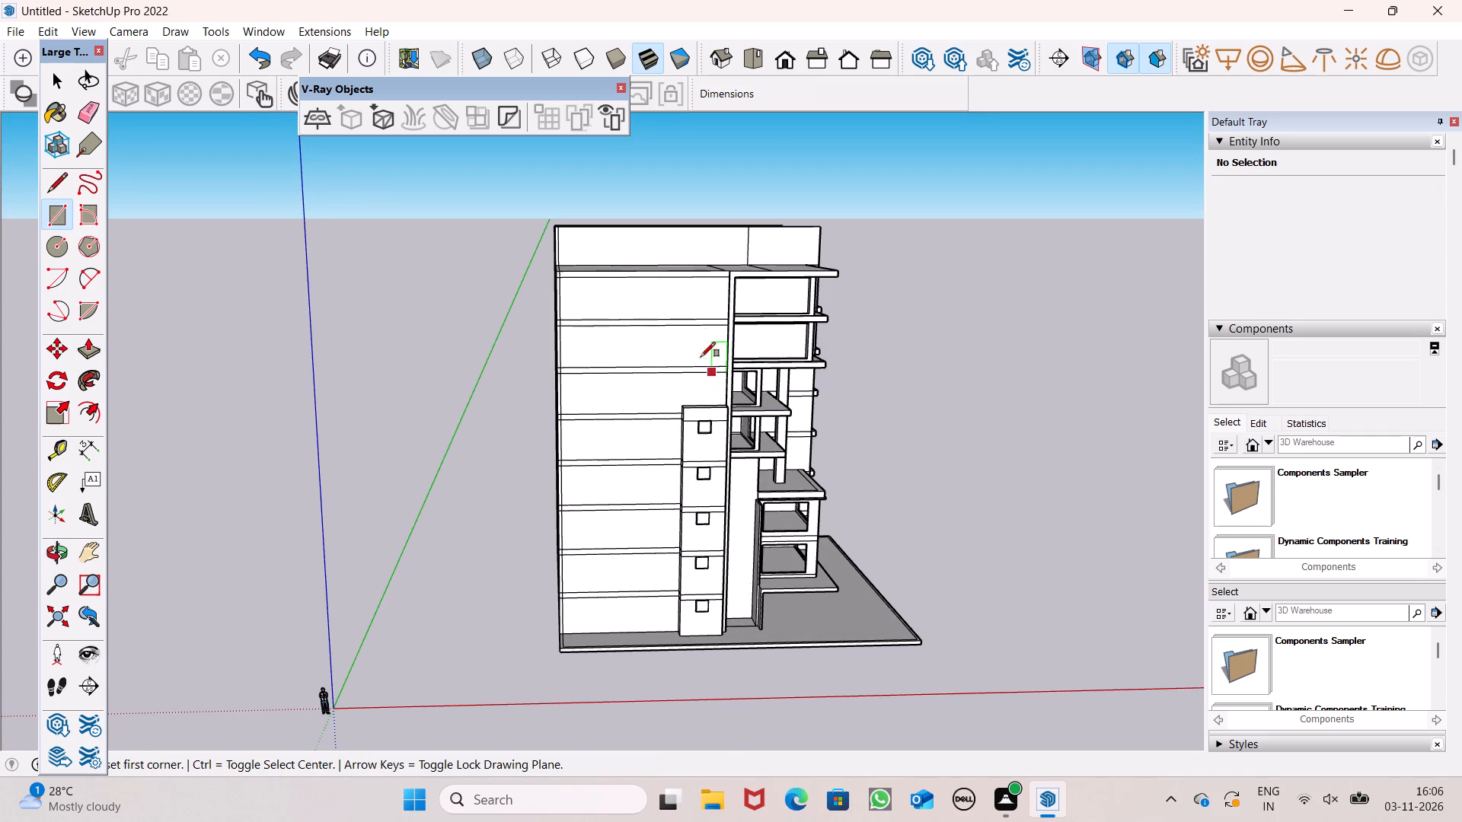
{"action": "scroll", "coordinate": [704, 338], "scroll_direction": "up", "scroll_amount": 1}
{"action": "scroll", "coordinate": [749, 215], "scroll_direction": "up", "scroll_amount": 4}
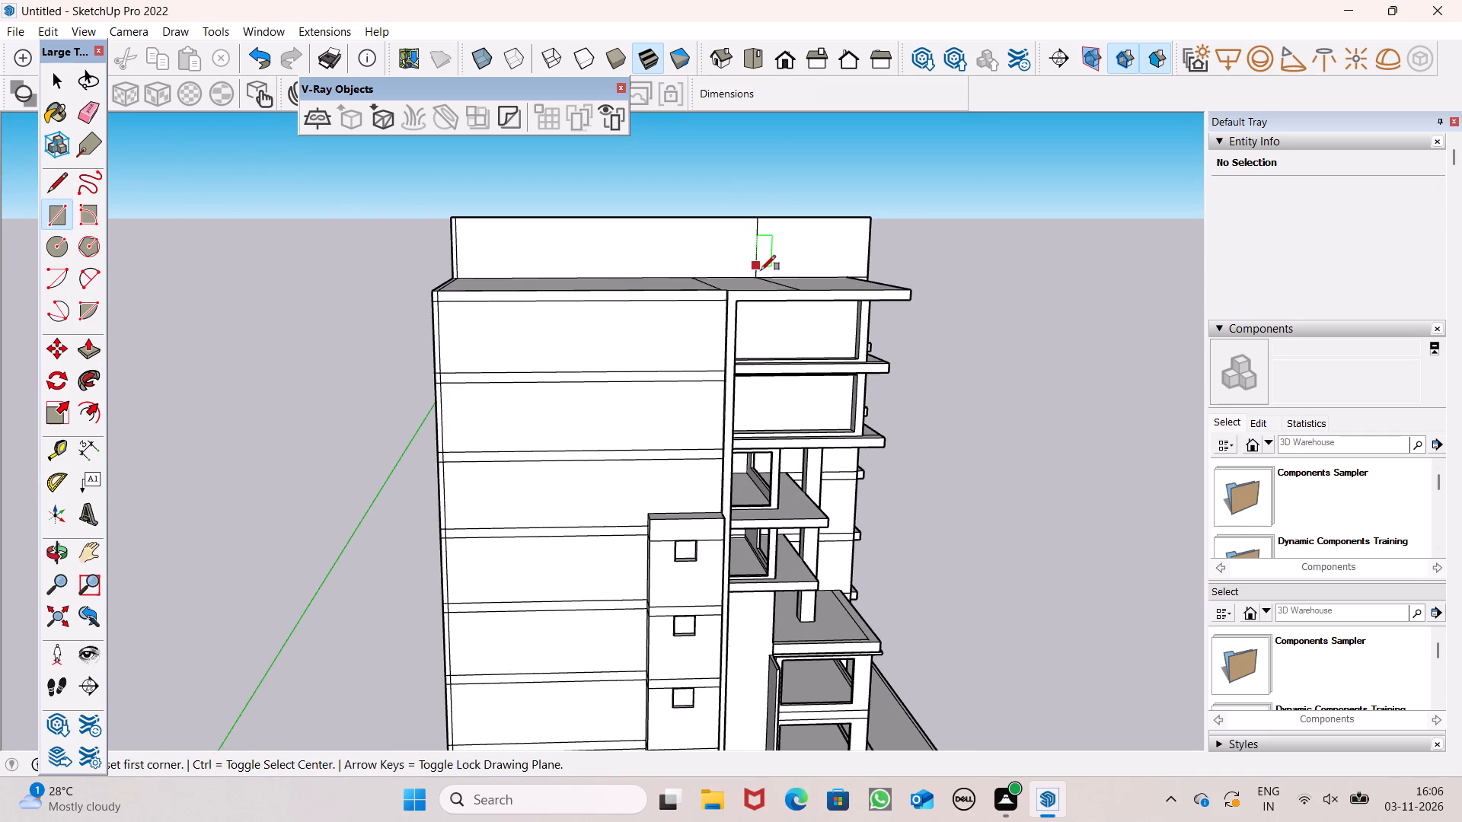
{"action": "scroll", "coordinate": [761, 270], "scroll_direction": "down", "scroll_amount": 1}
{"action": "scroll", "coordinate": [727, 310], "scroll_direction": "up", "scroll_amount": 6}
{"action": "scroll", "coordinate": [662, 363], "scroll_direction": "down", "scroll_amount": 1}
{"action": "middle_click_drag", "start_coordinate": [669, 366], "coordinate": [638, 341]}
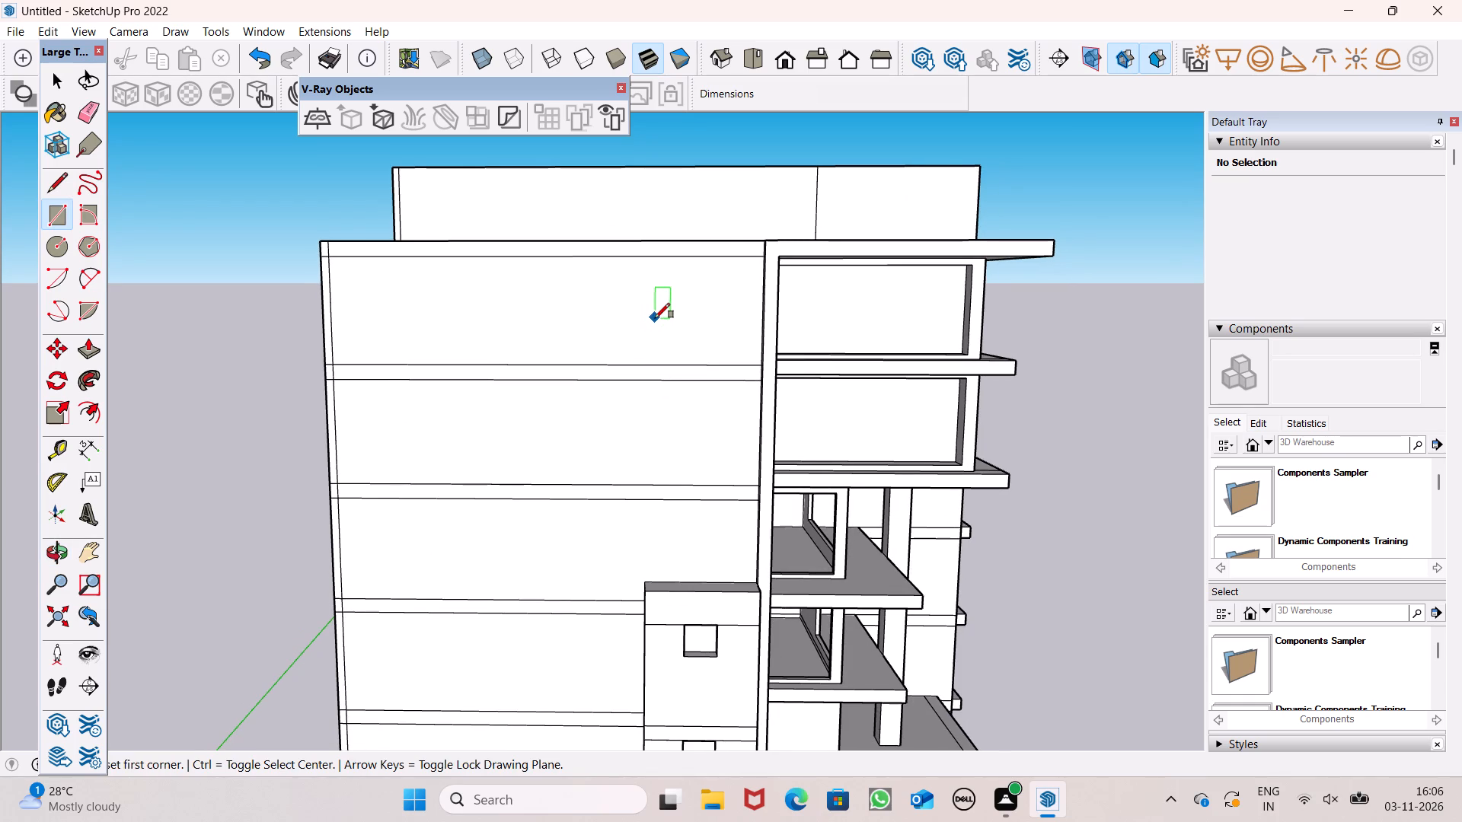
{"action": "scroll", "coordinate": [655, 317], "scroll_direction": "up", "scroll_amount": 5}
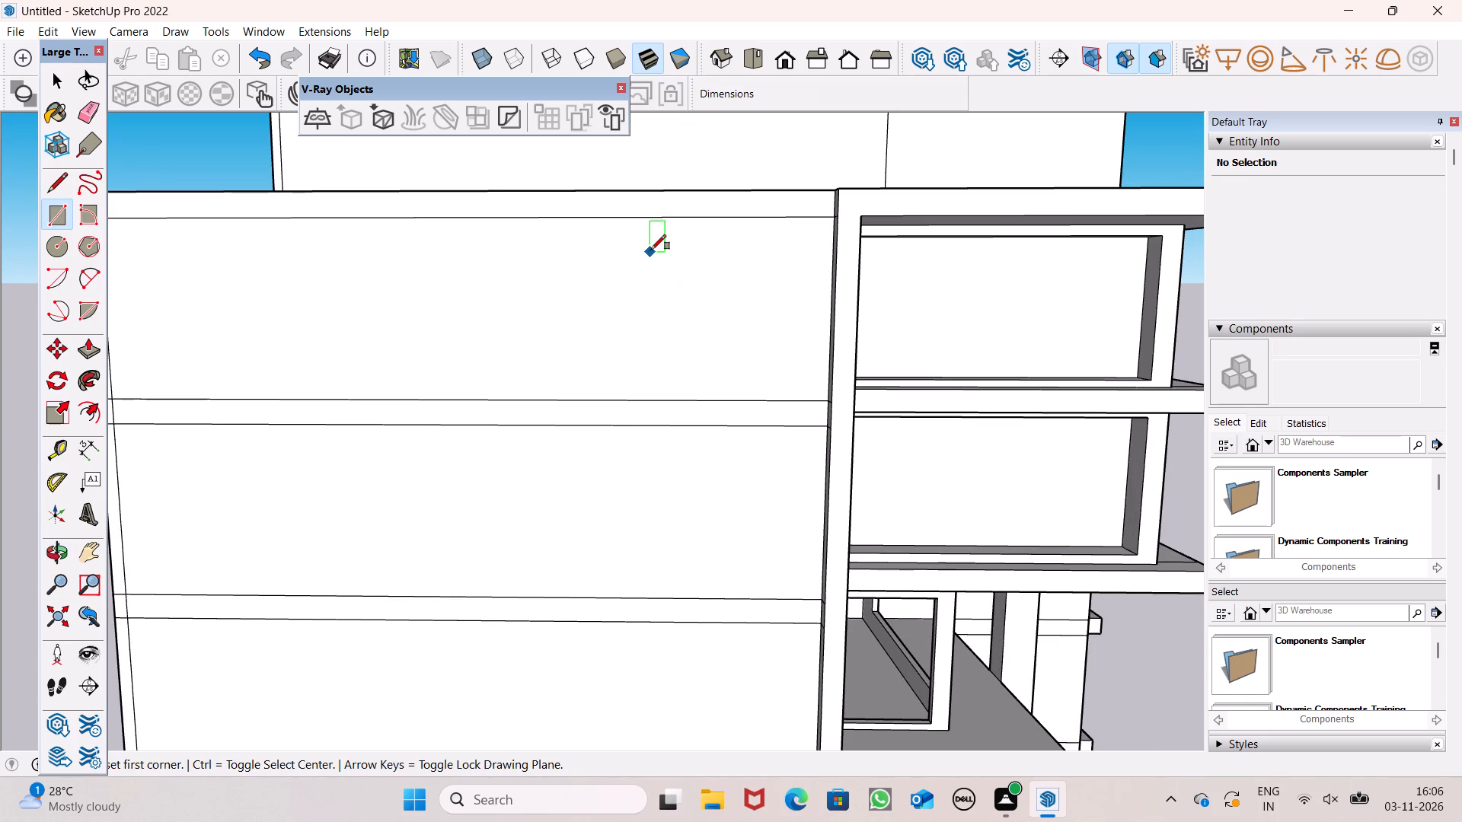
{"action": "left_click", "coordinate": [655, 241]}
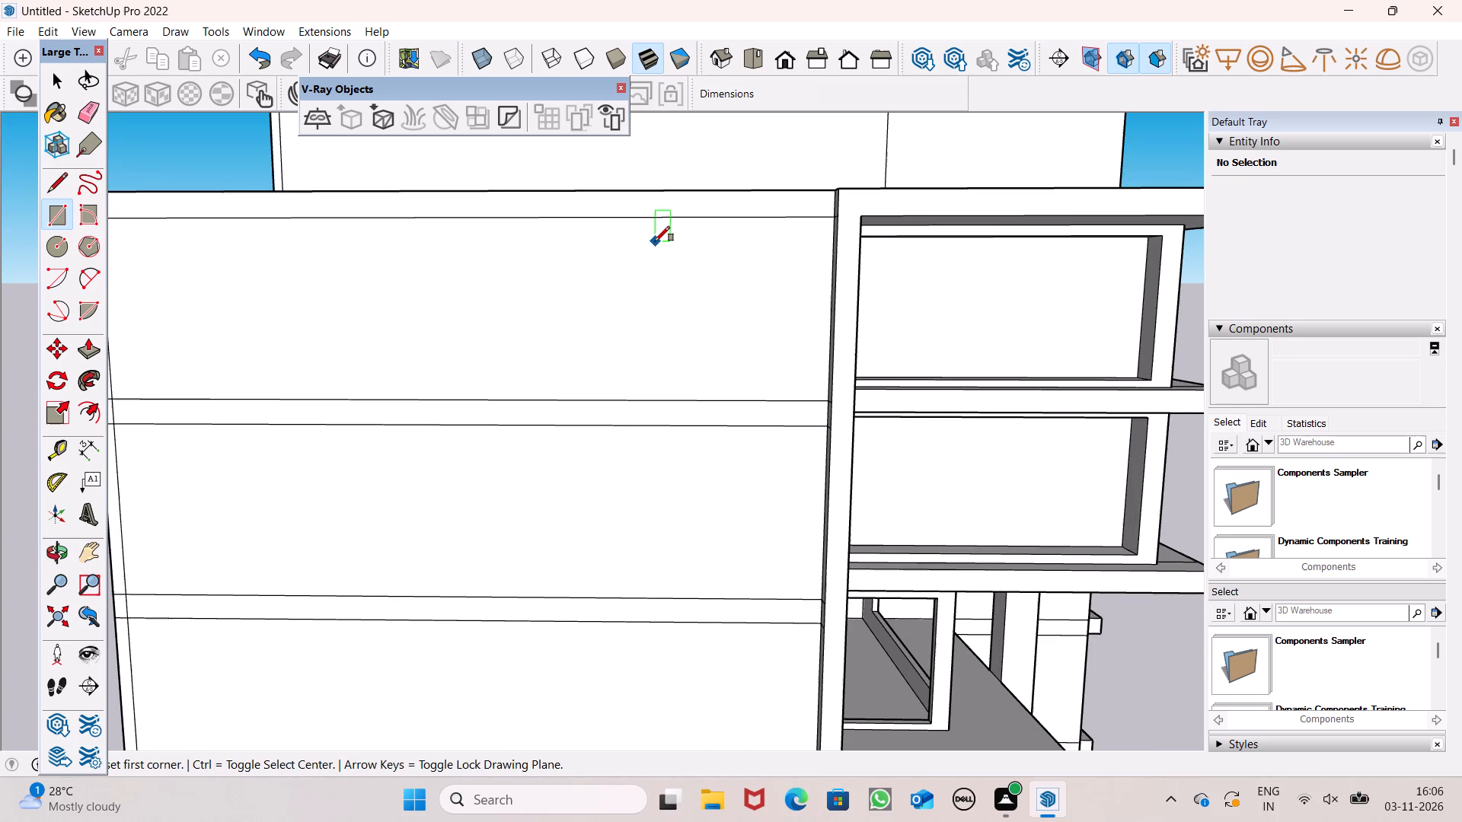
{"action": "left_click", "coordinate": [775, 378]}
Select the new top-storey window rectangle with its edges and move it 6' horizontally away from the wall's corner by the balconies.
{"action": "key", "text": "space"}
{"action": "double_click", "coordinate": [734, 346]}
{"action": "key", "text": "m"}
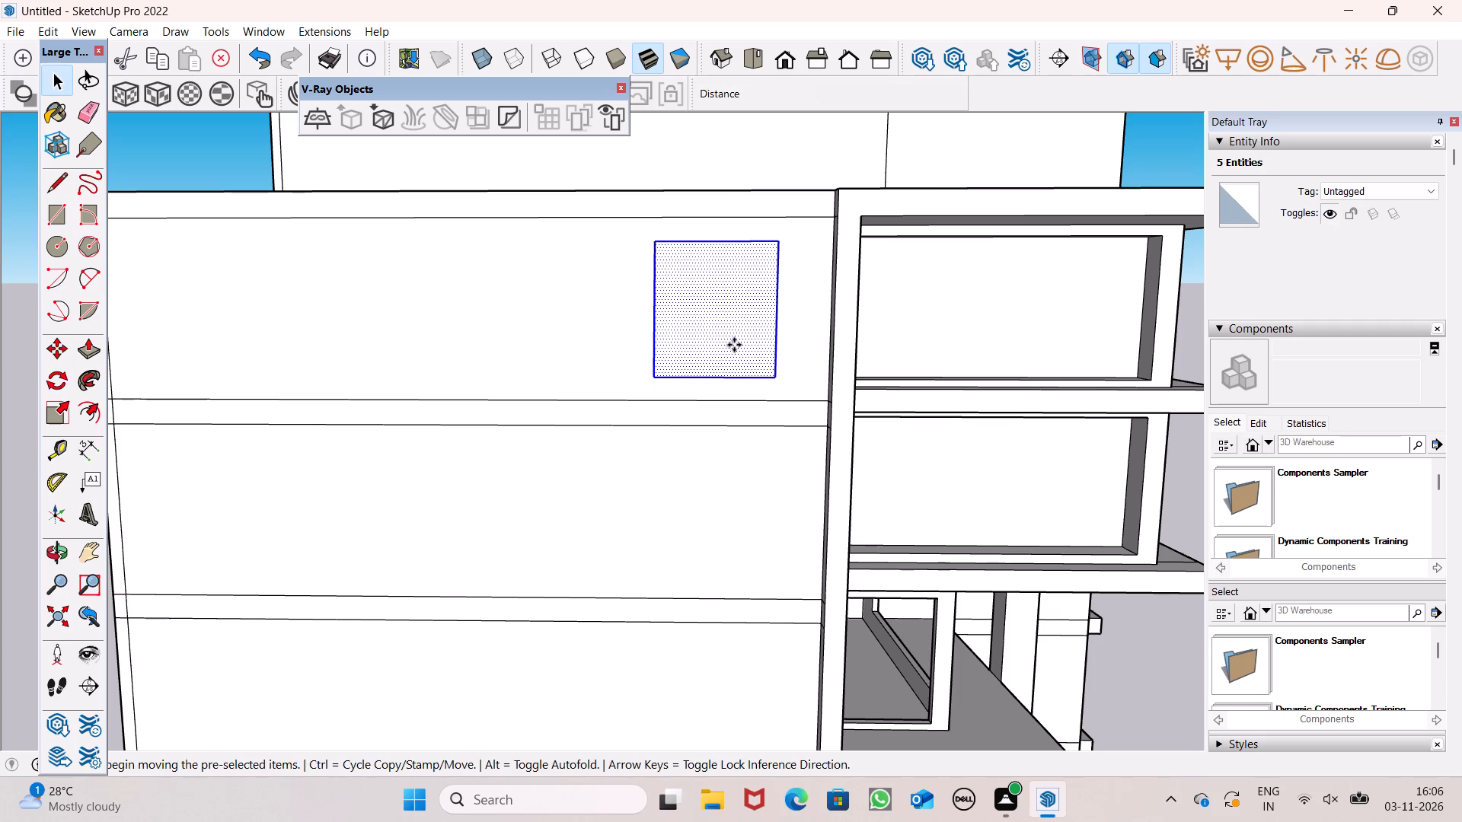
{"action": "key", "text": "Return"}
{"action": "left_click_drag", "start_coordinate": [701, 330], "coordinate": [606, 324]}
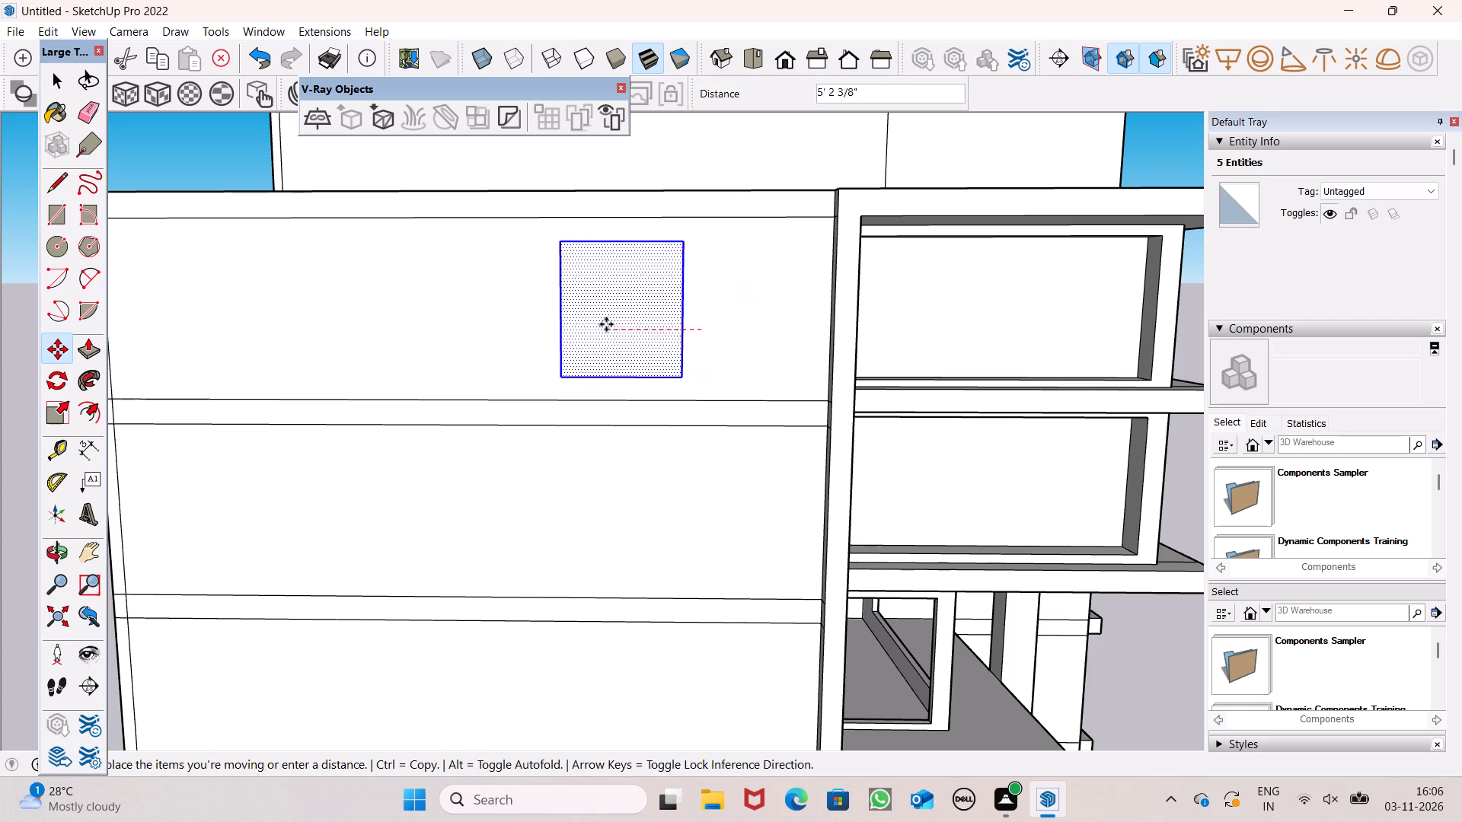
{"action": "left_click_drag", "start_coordinate": [606, 324], "coordinate": [592, 327]}
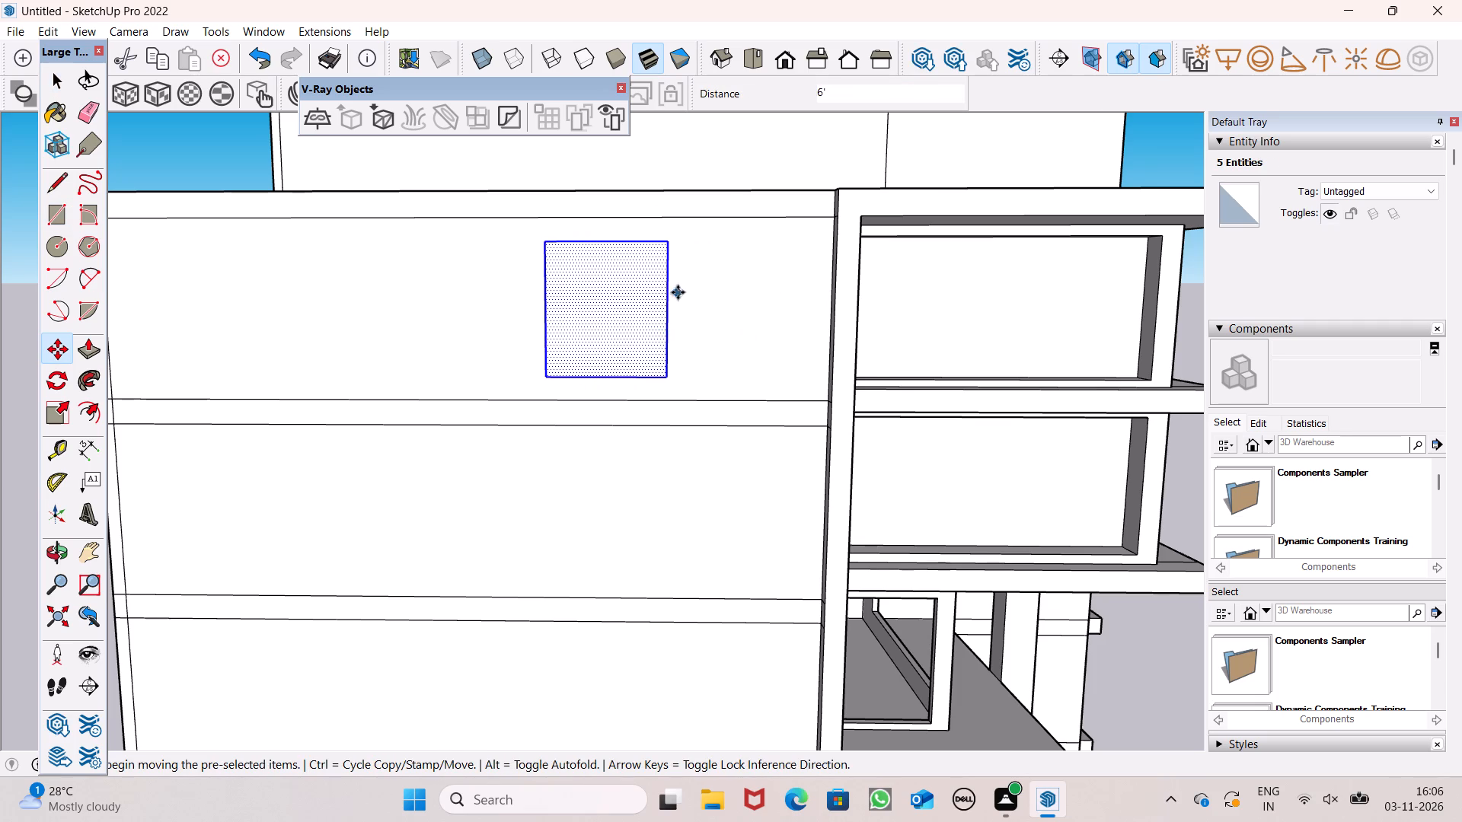
Shift the top-storey window rectangle back toward the balcony-side corner by about 1', and nudge it slightly further the same way.
{"action": "scroll", "coordinate": [678, 292], "scroll_direction": "down", "scroll_amount": 3}
{"action": "left_click_drag", "start_coordinate": [630, 318], "coordinate": [645, 320]}
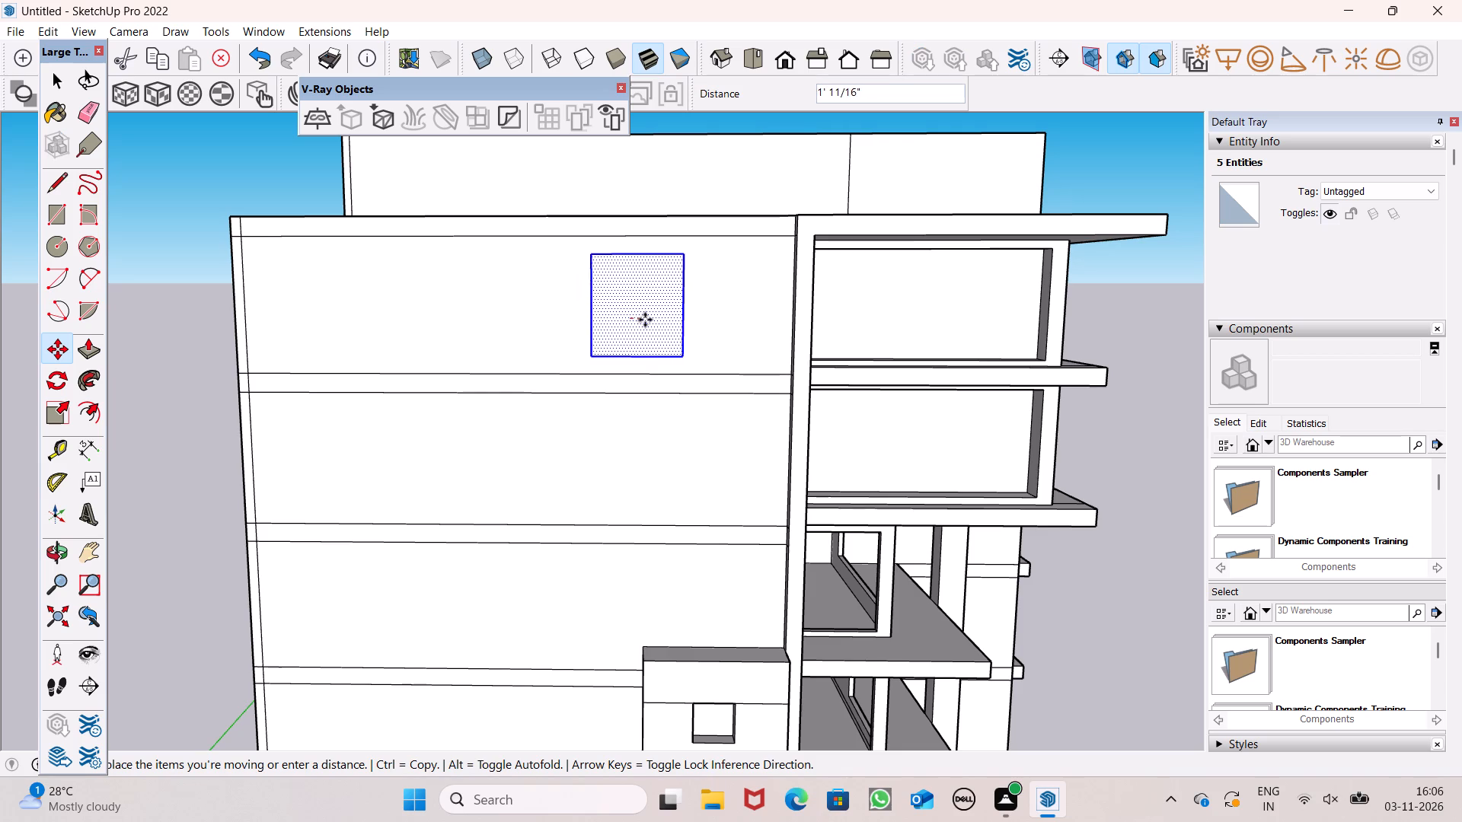
{"action": "left_click_drag", "start_coordinate": [645, 320], "coordinate": [649, 321]}
{"action": "scroll", "coordinate": [717, 266], "scroll_direction": "down", "scroll_amount": 2}
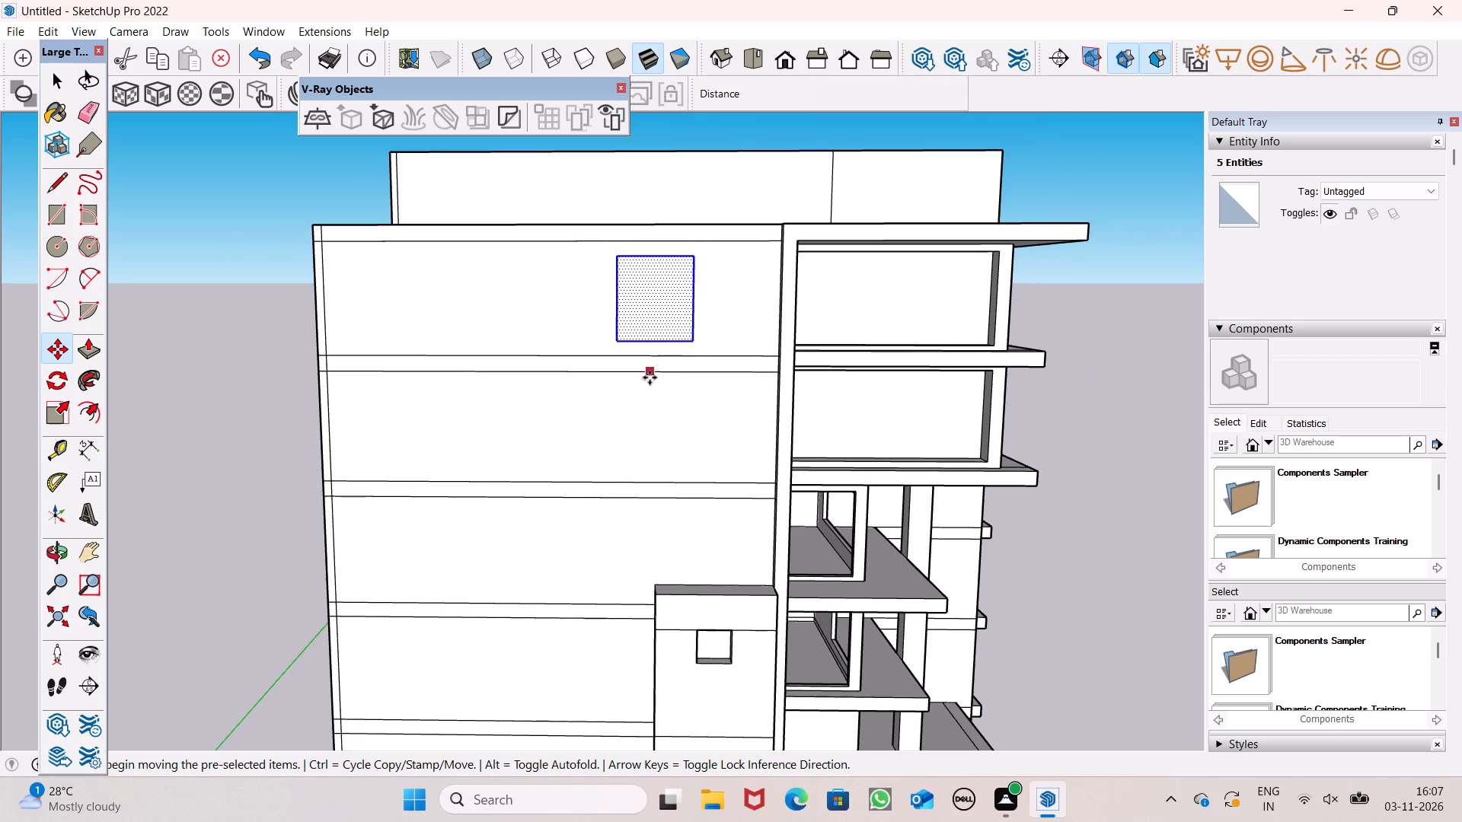
{"action": "scroll", "coordinate": [650, 378], "scroll_direction": "up", "scroll_amount": 4}
{"action": "scroll", "coordinate": [800, 274], "scroll_direction": "down", "scroll_amount": 3}
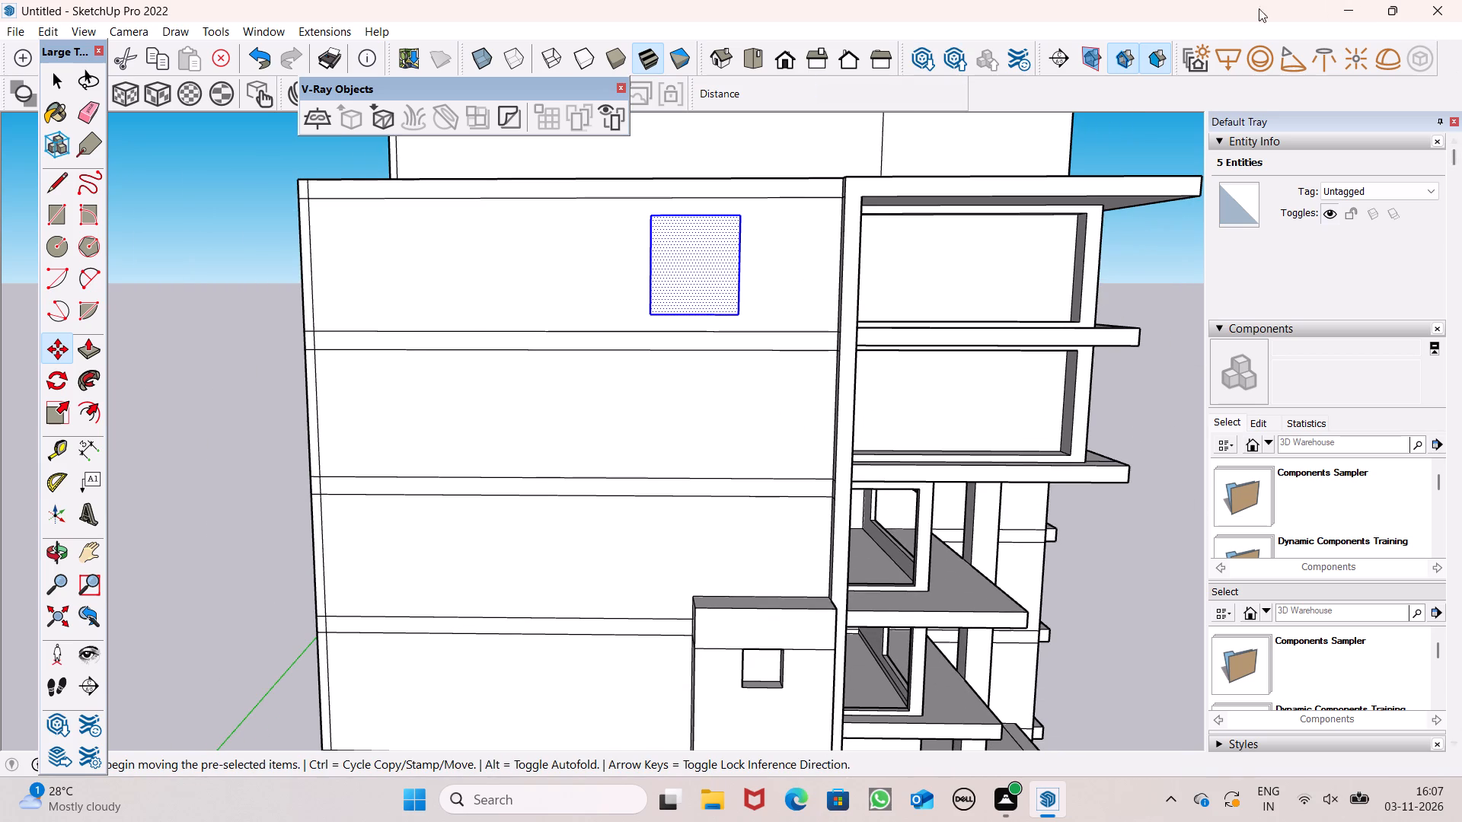
{"action": "scroll", "coordinate": [569, 288], "scroll_direction": "down", "scroll_amount": 1}
{"action": "middle_click_drag", "start_coordinate": [658, 285], "coordinate": [654, 334]}
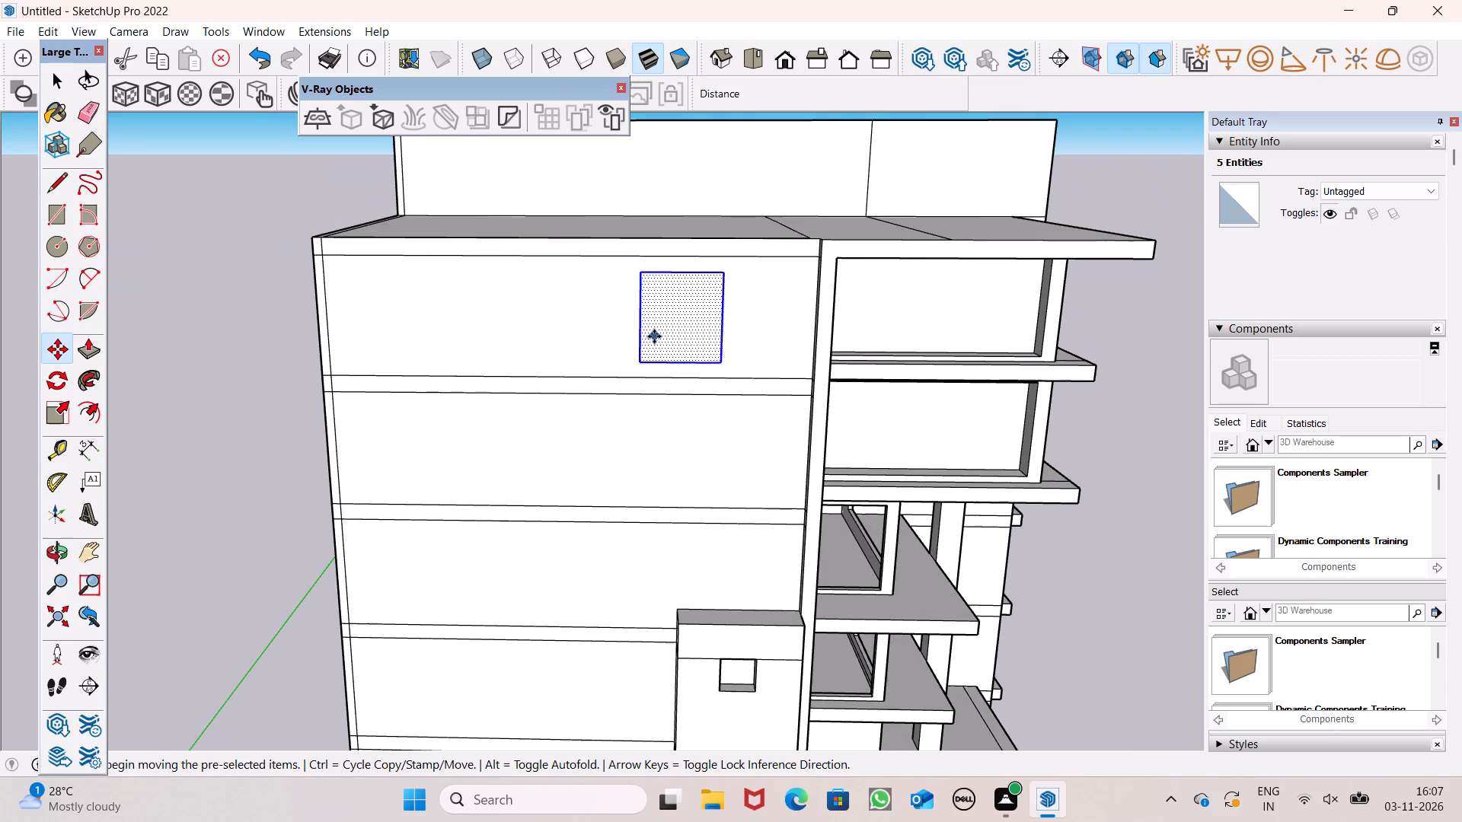
{"action": "scroll", "coordinate": [630, 333], "scroll_direction": "up", "scroll_amount": 2}
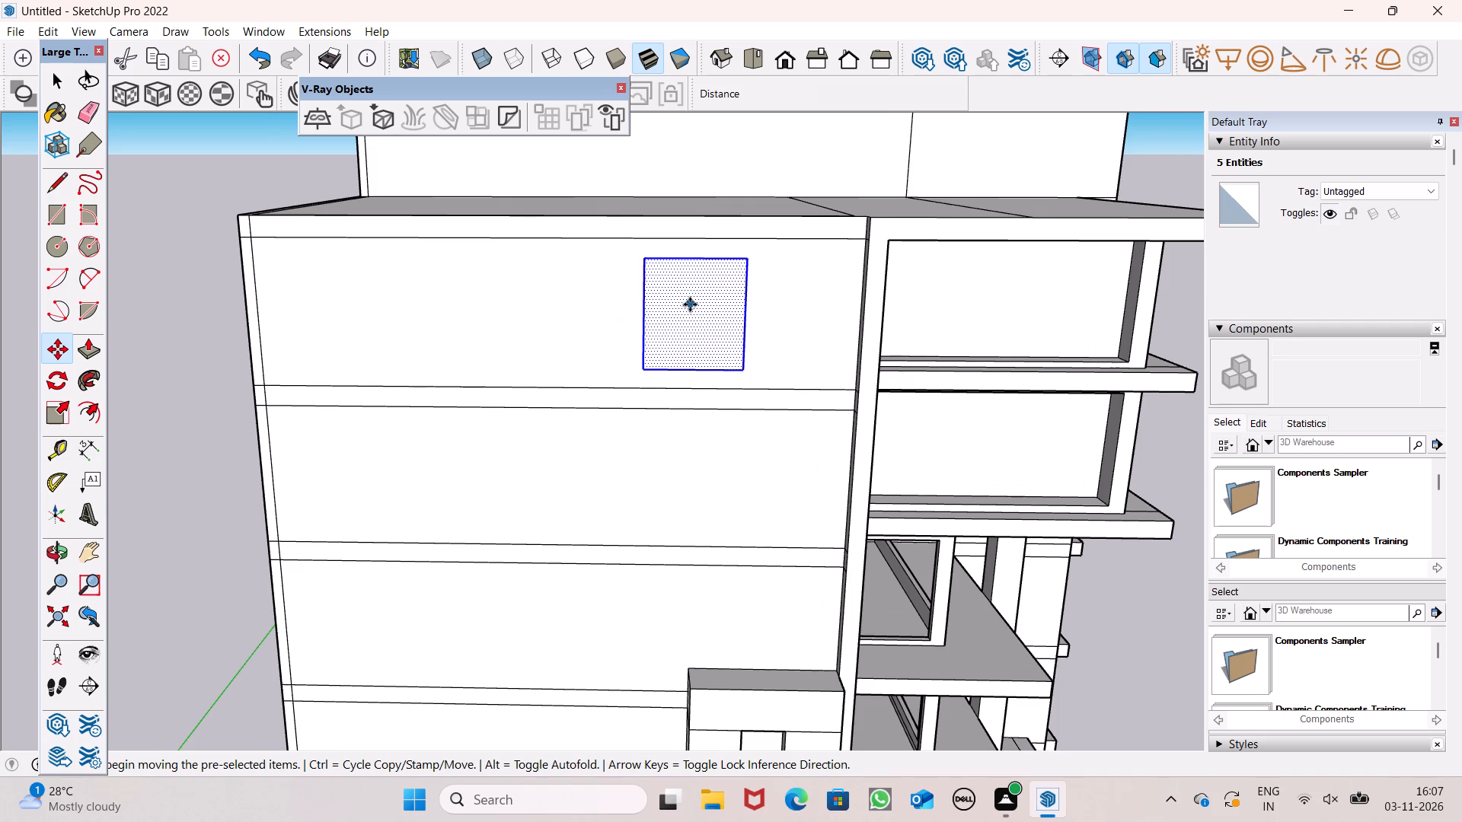
{"action": "scroll", "coordinate": [690, 304], "scroll_direction": "up", "scroll_amount": 2}
{"action": "left_click_drag", "start_coordinate": [682, 317], "coordinate": [693, 314]}
Copy the window rectangle straight down 11' 4 11/16" onto the storey below and clear the selection.
{"action": "scroll", "coordinate": [707, 297], "scroll_direction": "down", "scroll_amount": 2}
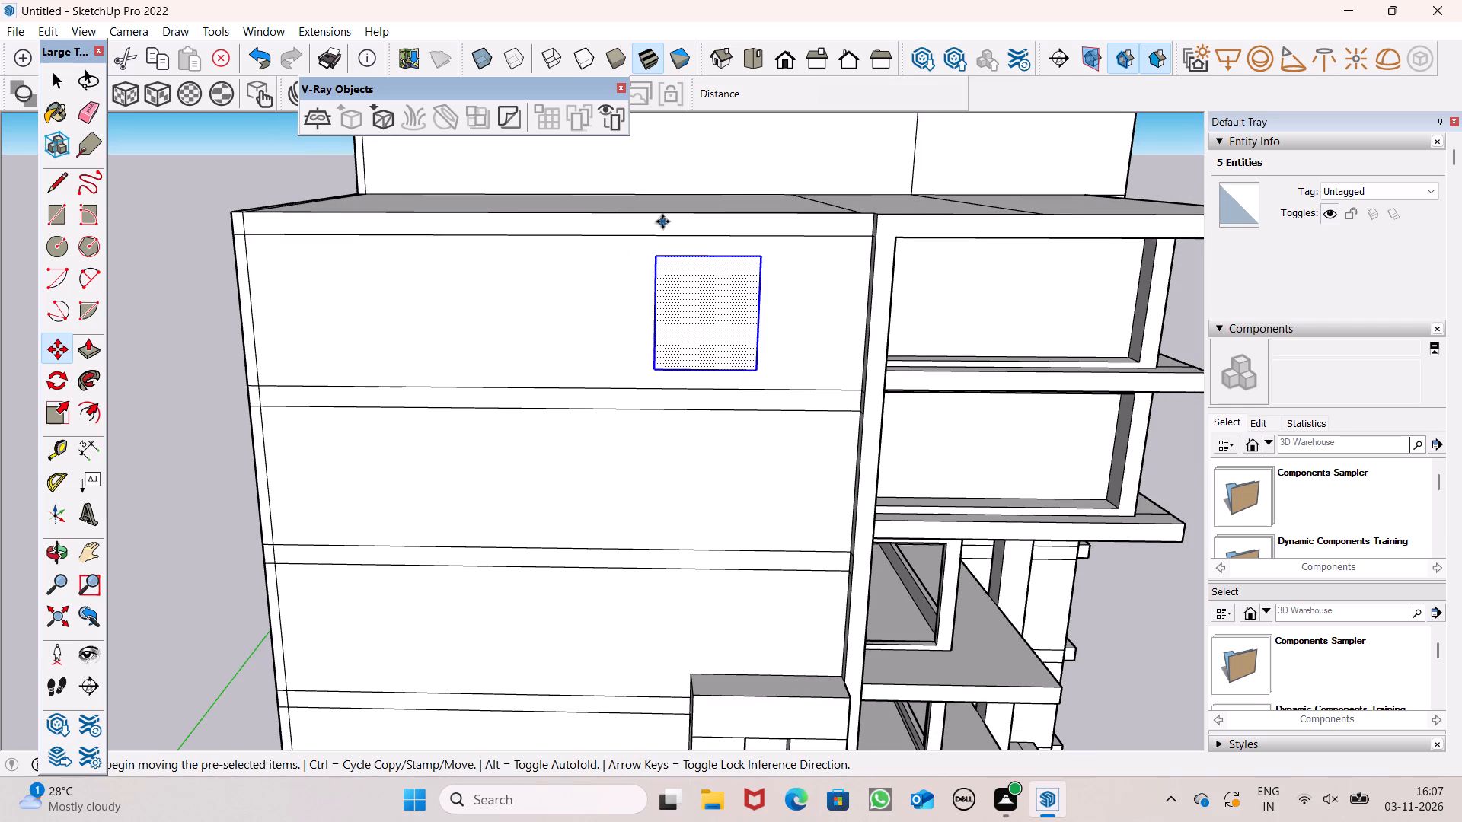
{"action": "scroll", "coordinate": [662, 221], "scroll_direction": "down", "scroll_amount": 2}
{"action": "scroll", "coordinate": [704, 432], "scroll_direction": "up", "scroll_amount": 1}
{"action": "scroll", "coordinate": [621, 282], "scroll_direction": "down", "scroll_amount": 2}
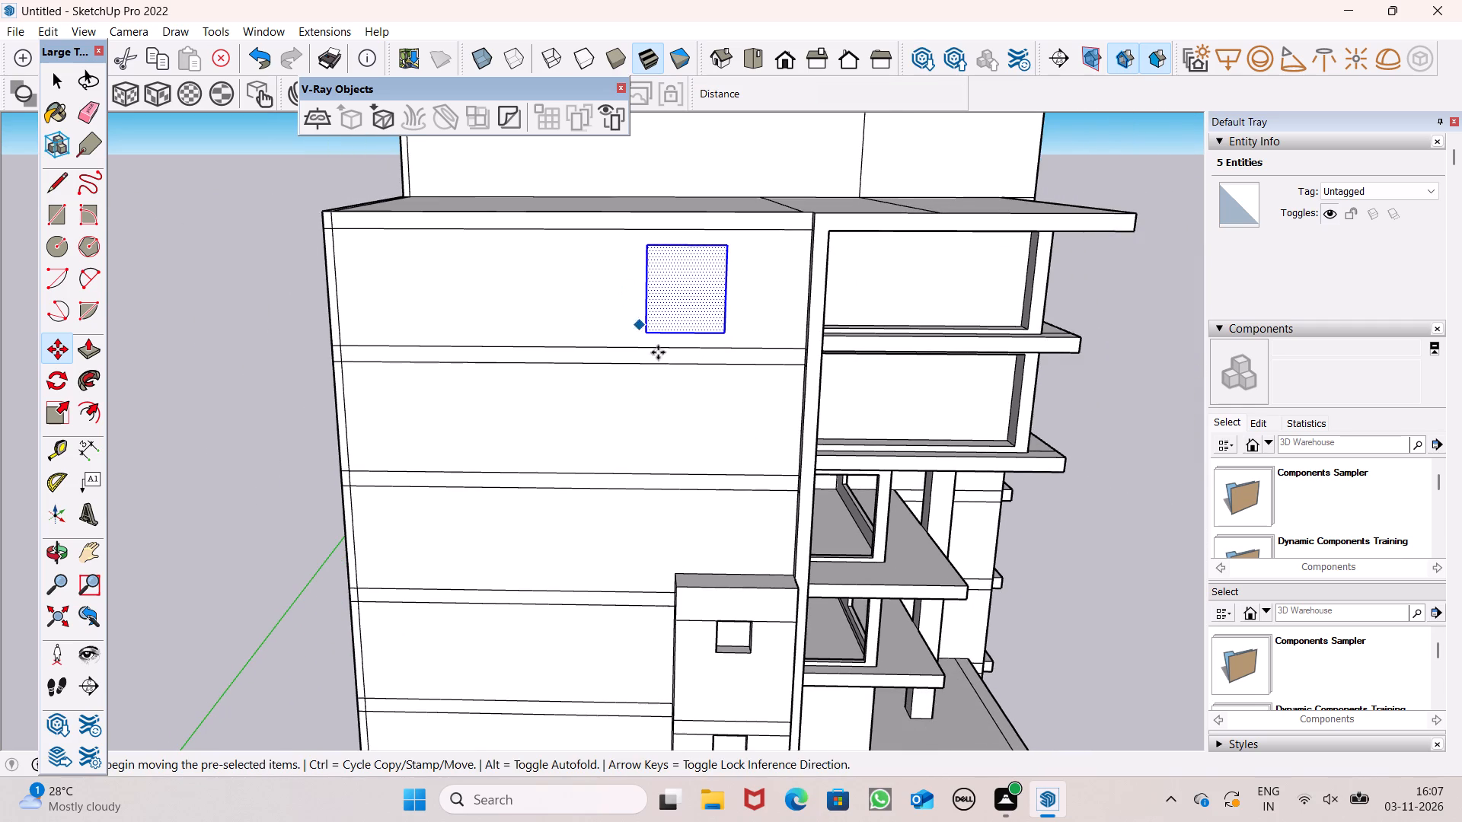
{"action": "scroll", "coordinate": [710, 476], "scroll_direction": "up", "scroll_amount": 3}
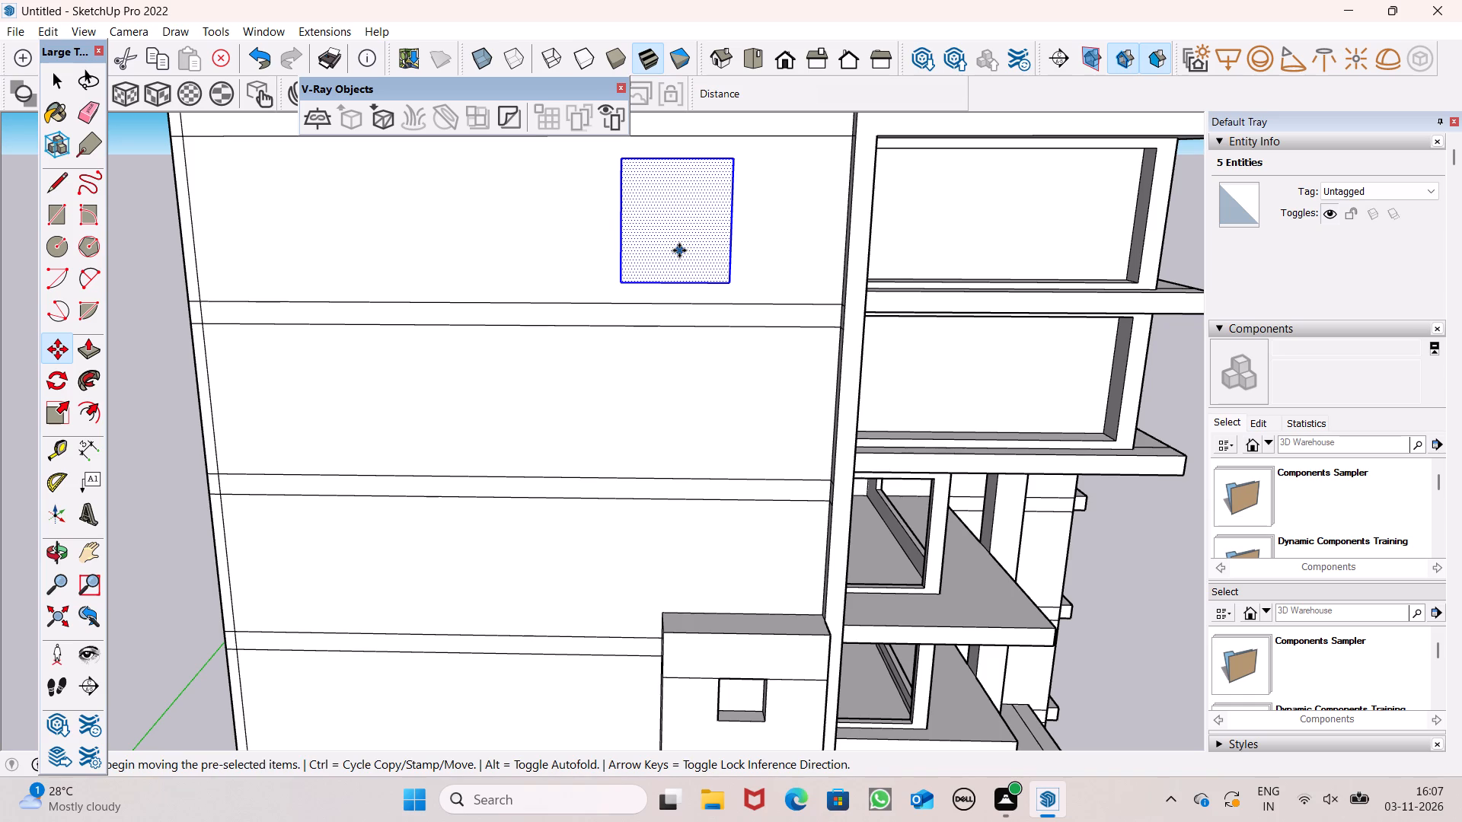
{"action": "left_click_drag", "start_coordinate": [678, 249], "coordinate": [673, 425], "text": "ctrl"}
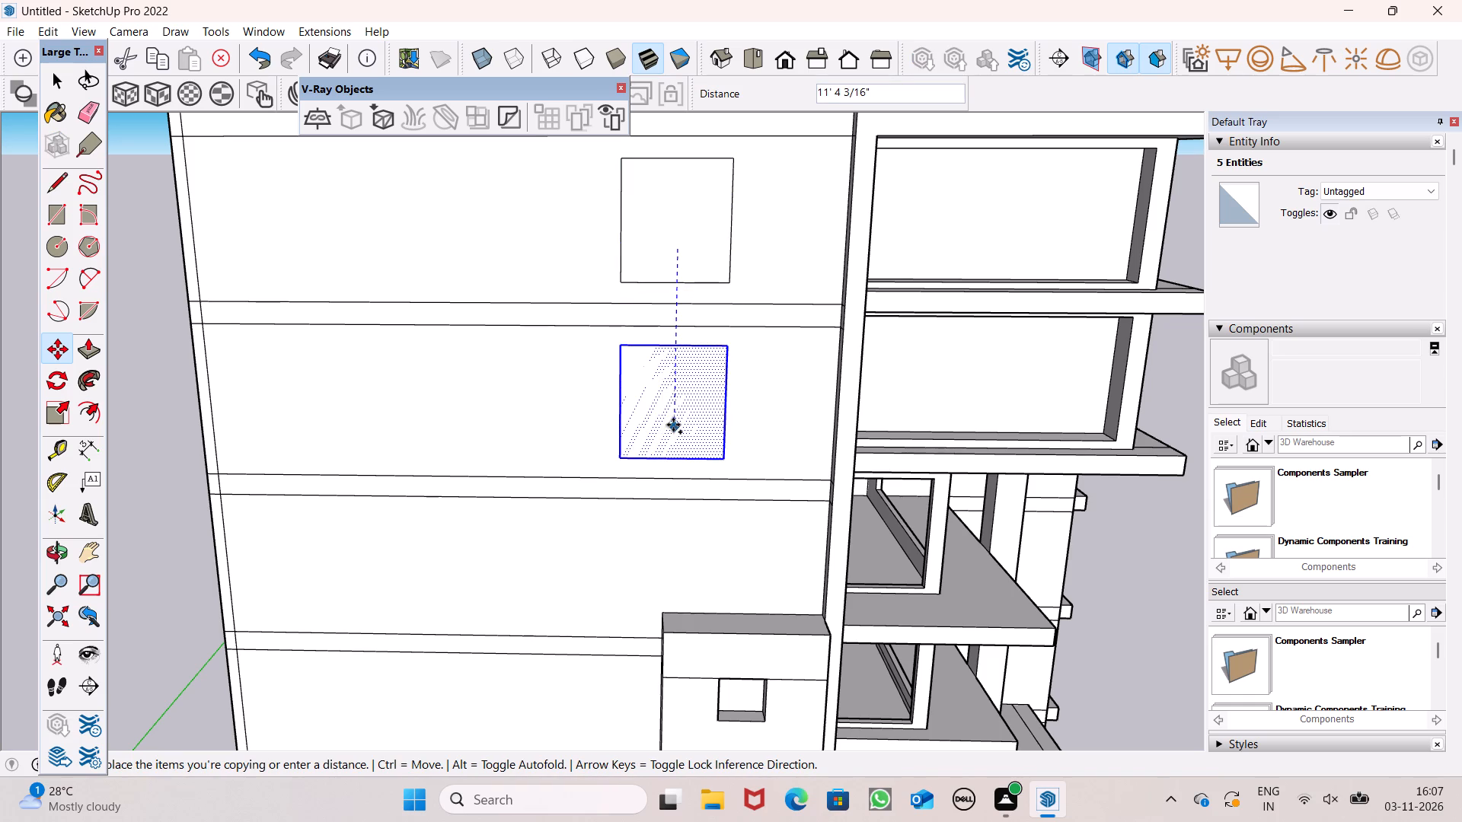
{"action": "left_click_drag", "start_coordinate": [673, 425], "coordinate": [681, 429], "text": "ctrl"}
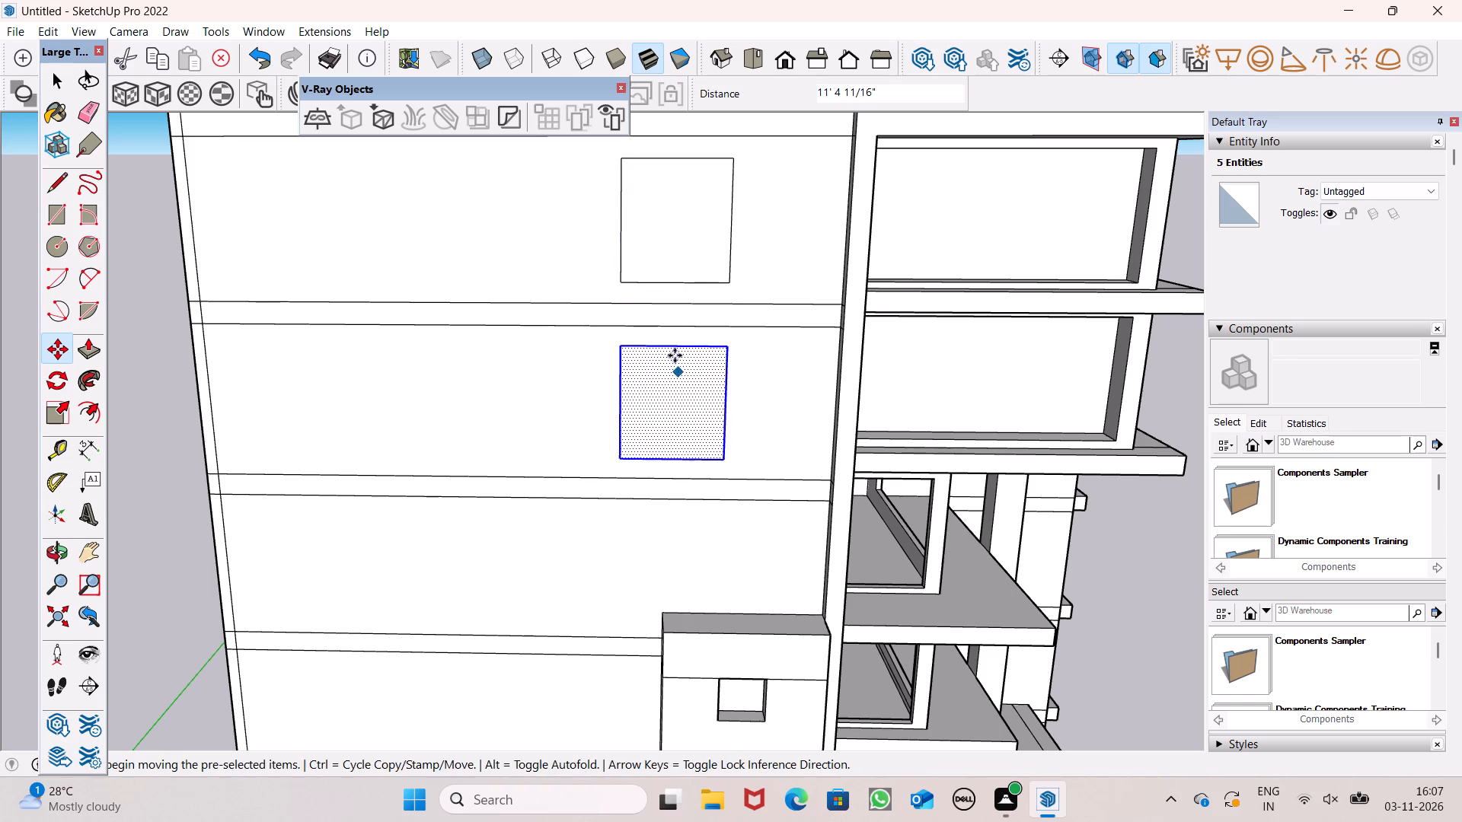
{"action": "scroll", "coordinate": [605, 277], "scroll_direction": "down", "scroll_amount": 6}
{"action": "key", "text": "space"}
{"action": "left_click", "coordinate": [267, 214]}
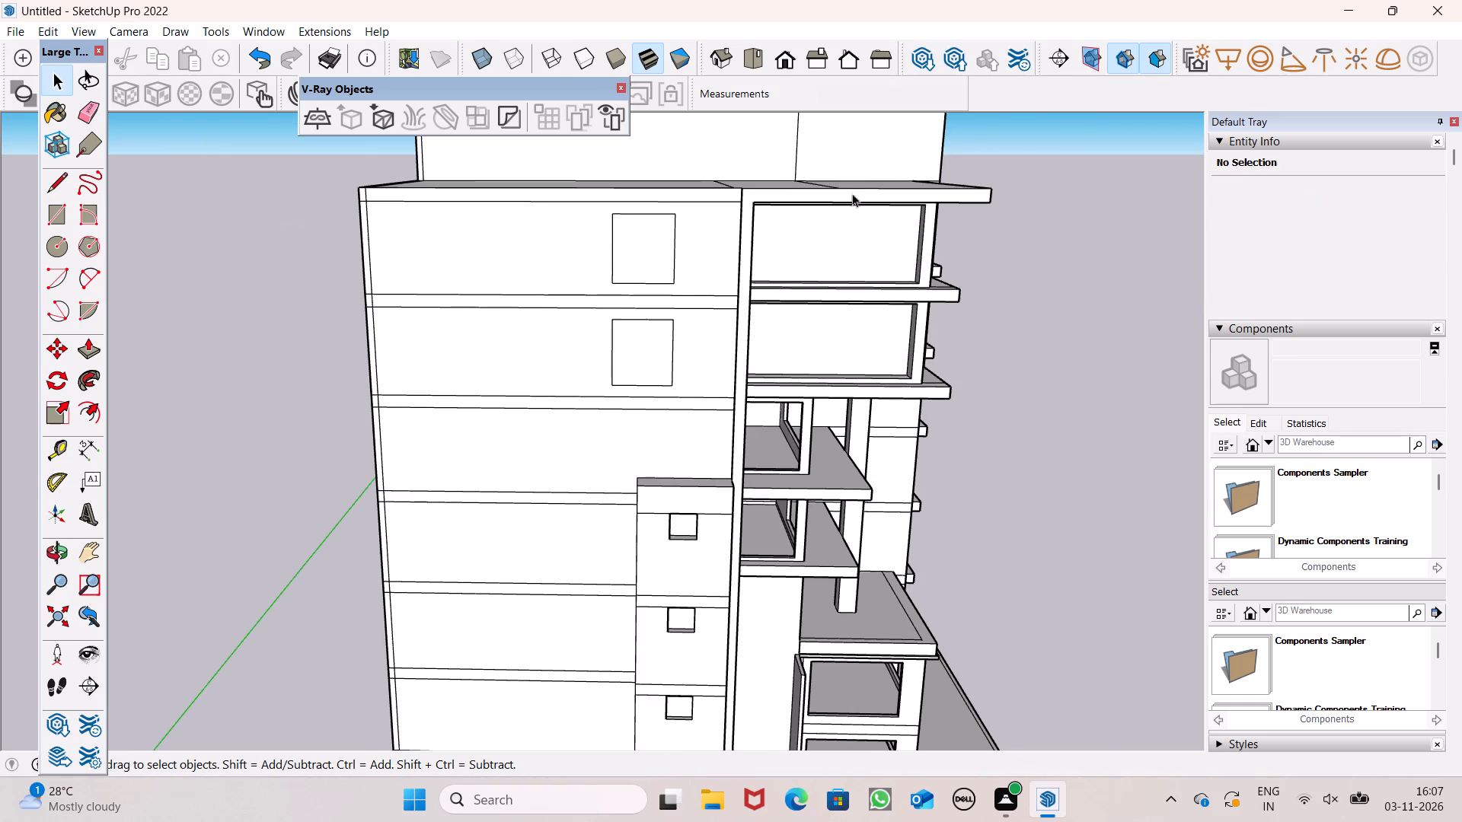
Draw a small square window about 2' 3" by 2' 3" on the top storey, between the large window and the balcony-side corner.
{"action": "scroll", "coordinate": [843, 183], "scroll_direction": "up", "scroll_amount": 4}
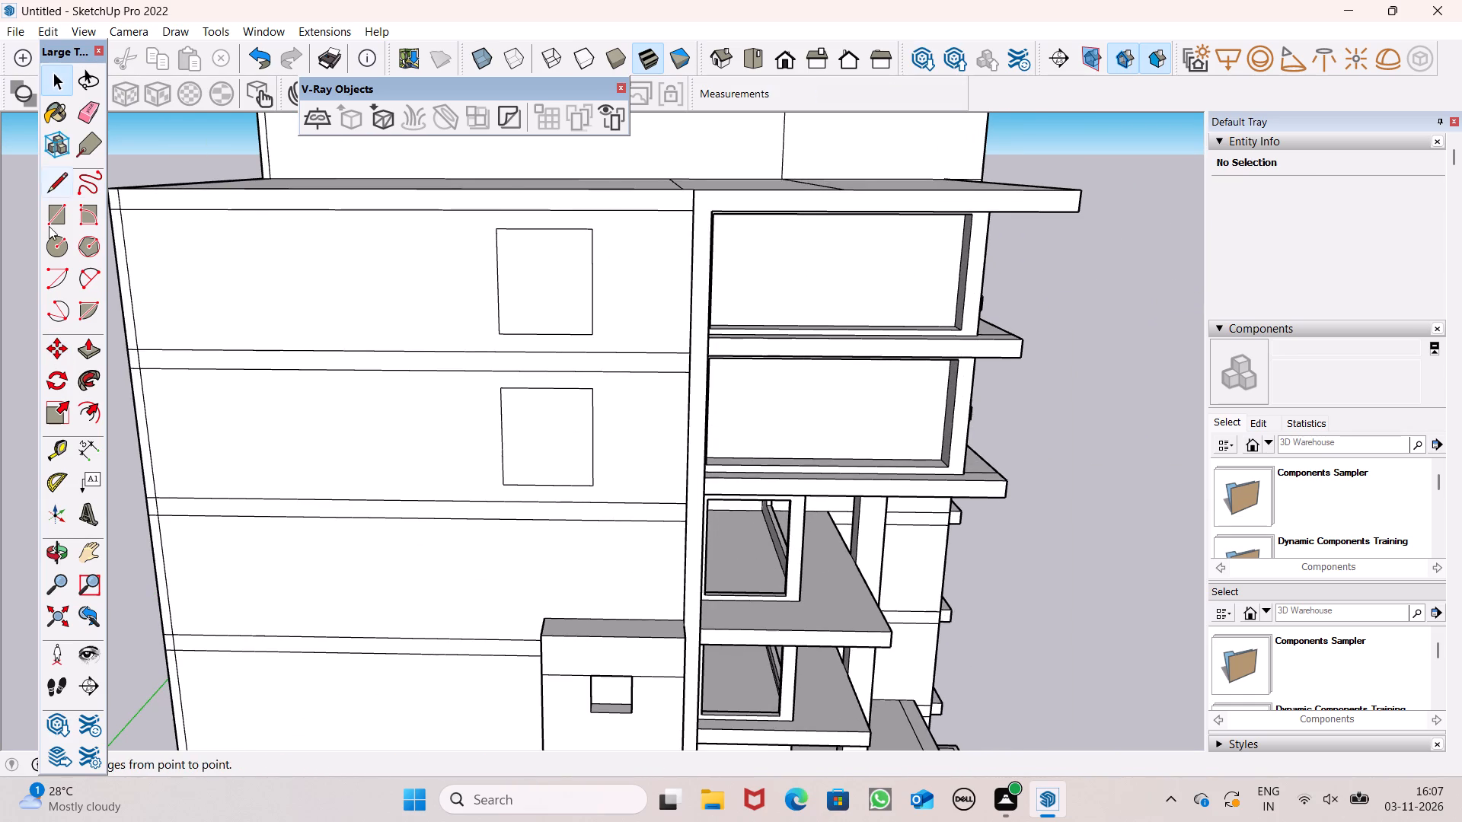
{"action": "left_click_drag", "start_coordinate": [48, 227], "coordinate": [44, 220]}
{"action": "scroll", "coordinate": [839, 266], "scroll_direction": "down", "scroll_amount": 1}
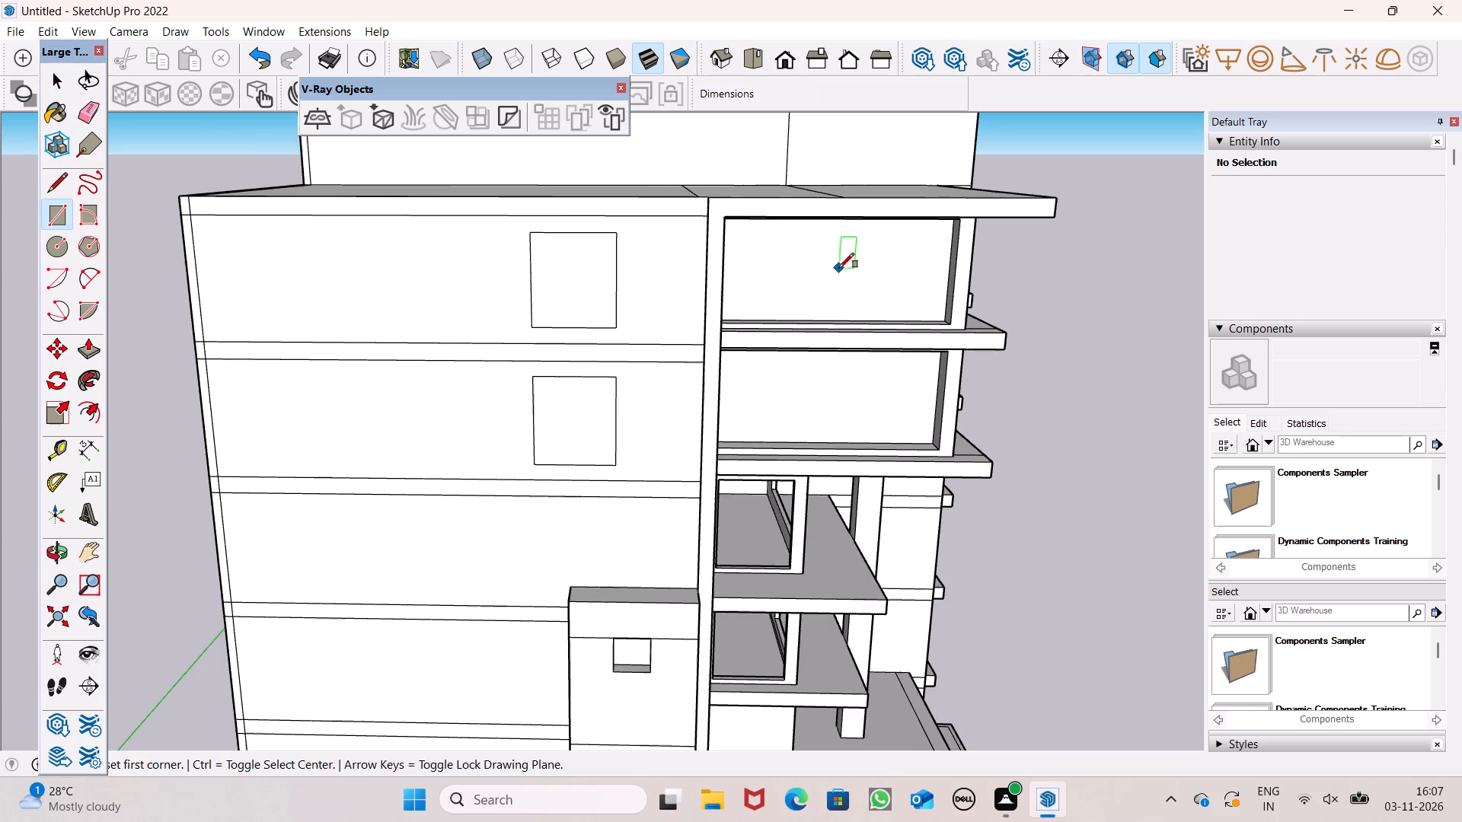
{"action": "scroll", "coordinate": [839, 268], "scroll_direction": "down", "scroll_amount": 1}
{"action": "middle_click_drag", "start_coordinate": [842, 306], "coordinate": [852, 265]}
{"action": "middle_click_drag", "start_coordinate": [718, 243], "coordinate": [706, 262]}
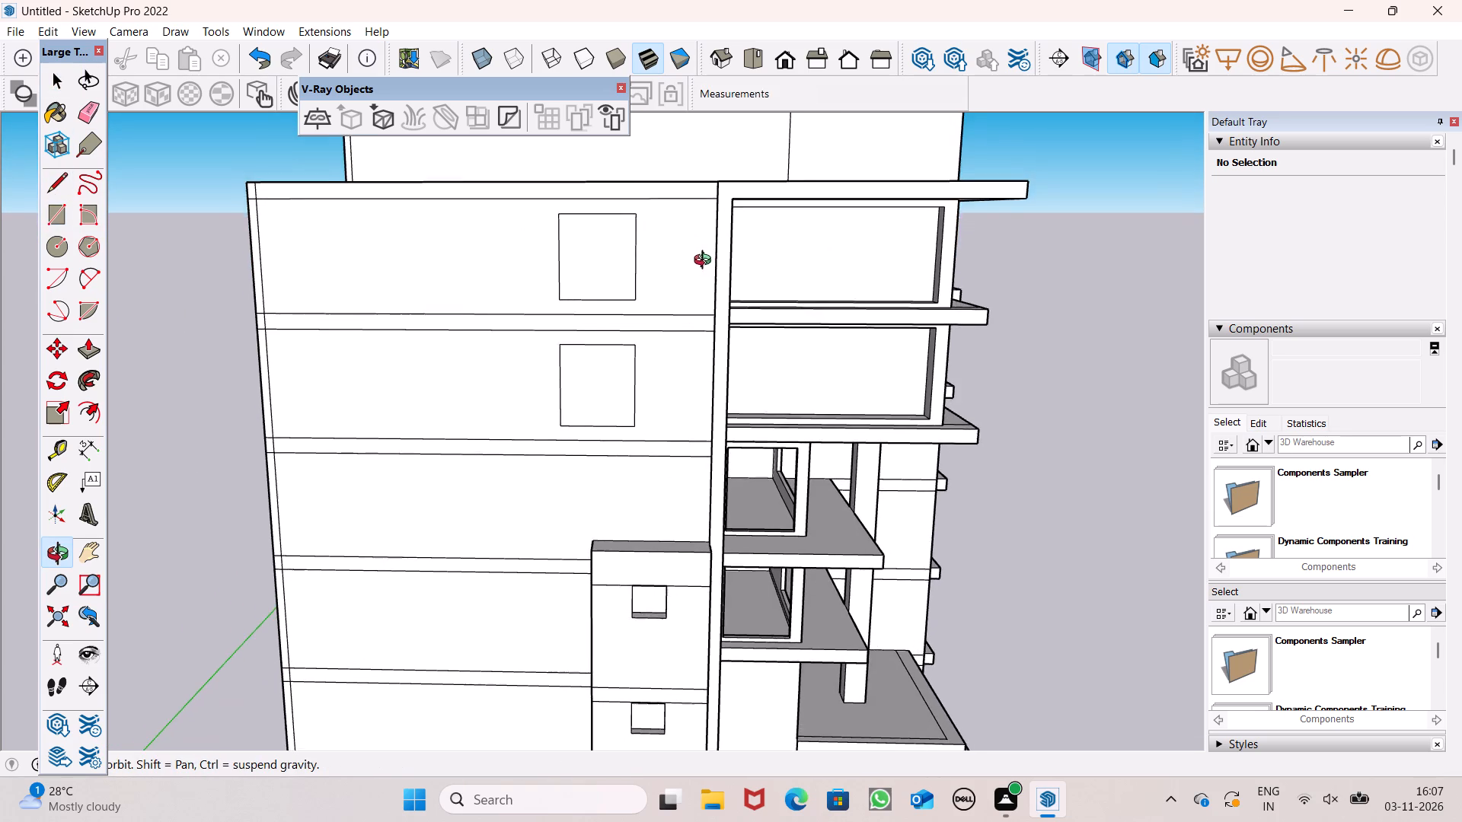
{"action": "middle_click_drag", "start_coordinate": [706, 262], "coordinate": [700, 262]}
{"action": "scroll", "coordinate": [669, 219], "scroll_direction": "up", "scroll_amount": 3}
{"action": "scroll", "coordinate": [669, 219], "scroll_direction": "down", "scroll_amount": 1}
{"action": "scroll", "coordinate": [669, 219], "scroll_direction": "up", "scroll_amount": 4}
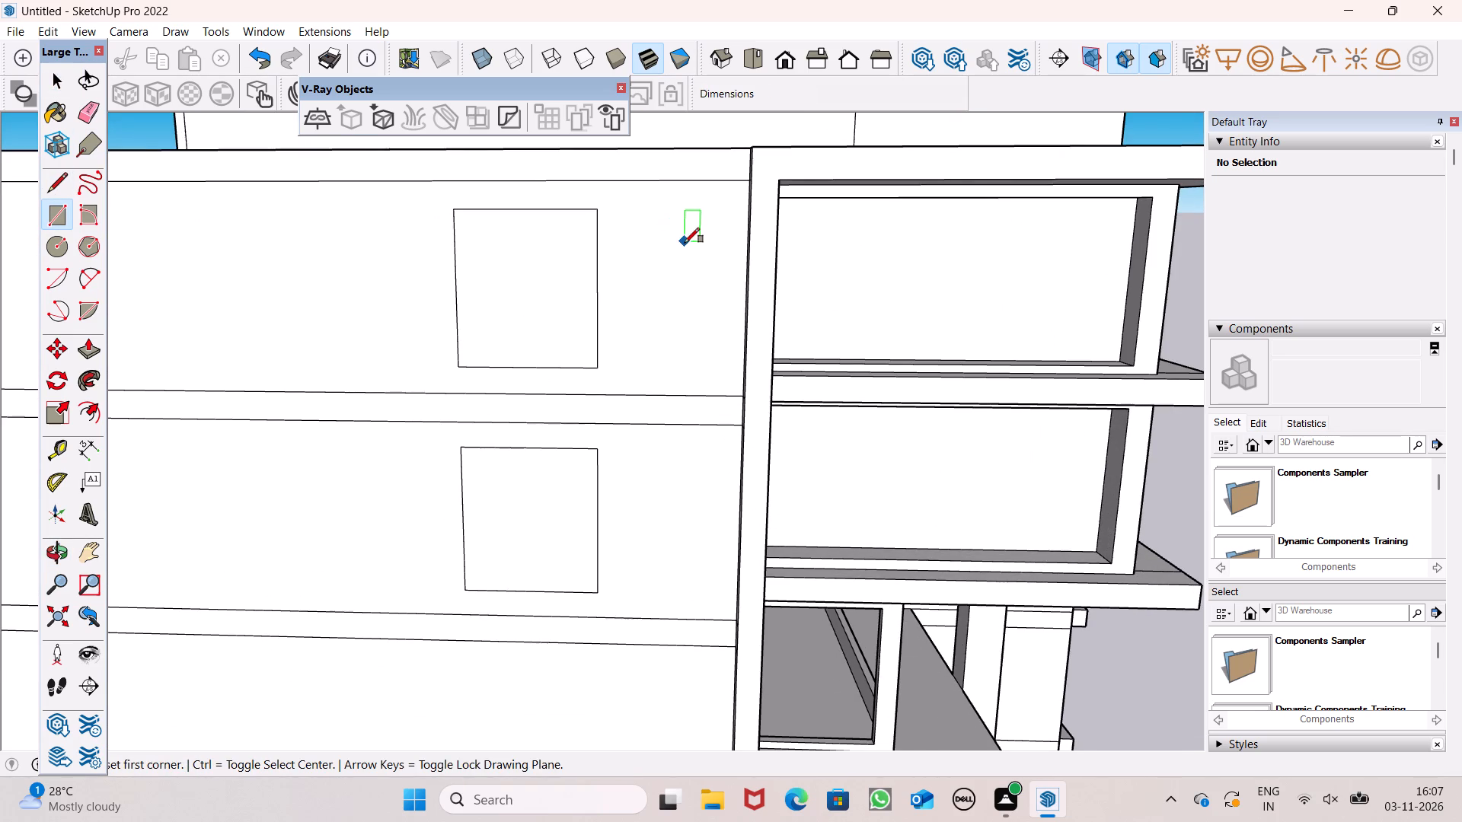
{"action": "scroll", "coordinate": [684, 244], "scroll_direction": "up", "scroll_amount": 6}
{"action": "scroll", "coordinate": [654, 226], "scroll_direction": "down", "scroll_amount": 4}
{"action": "scroll", "coordinate": [660, 174], "scroll_direction": "up", "scroll_amount": 4}
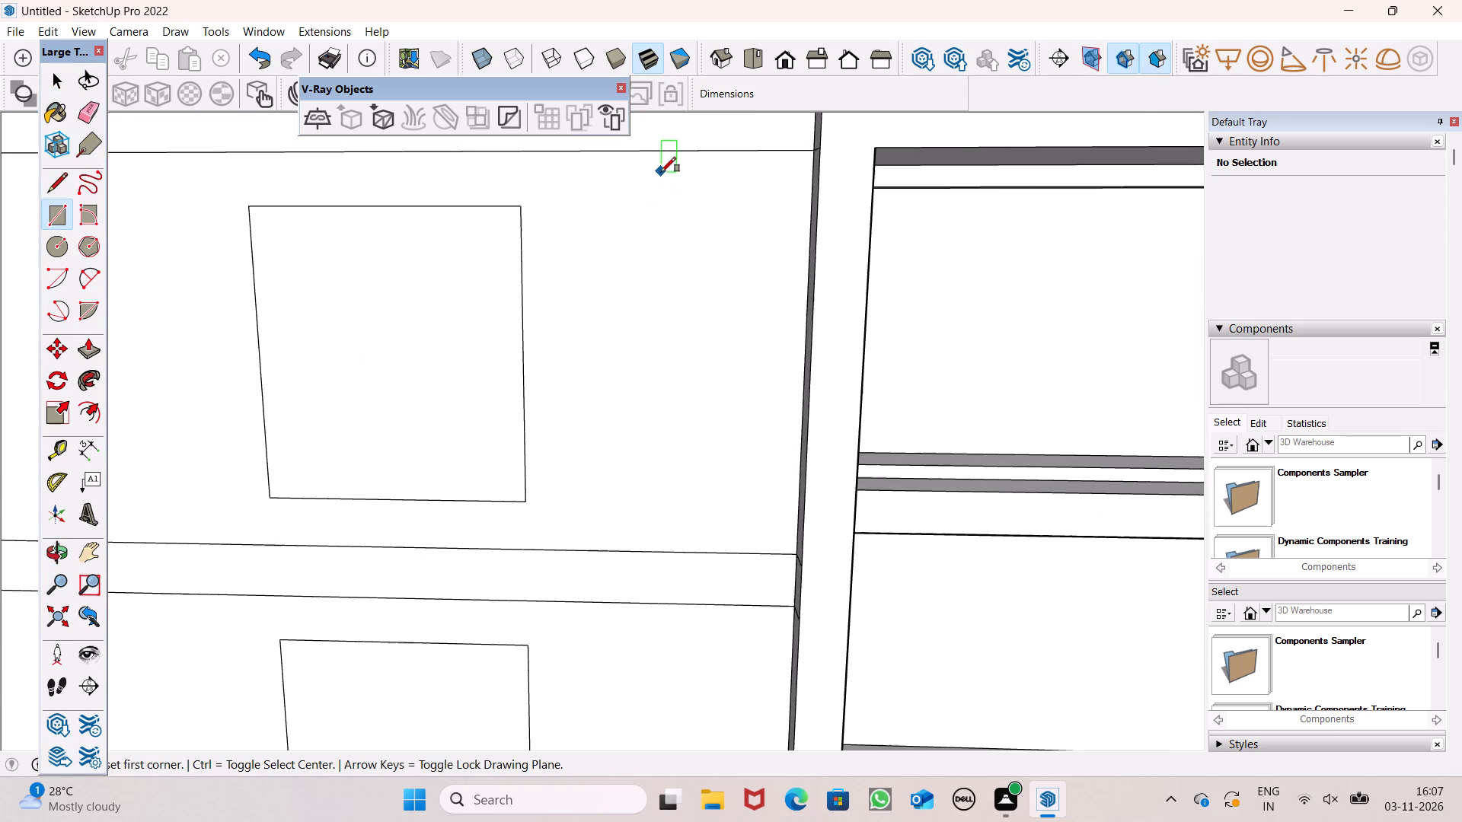
{"action": "left_click", "coordinate": [608, 202]}
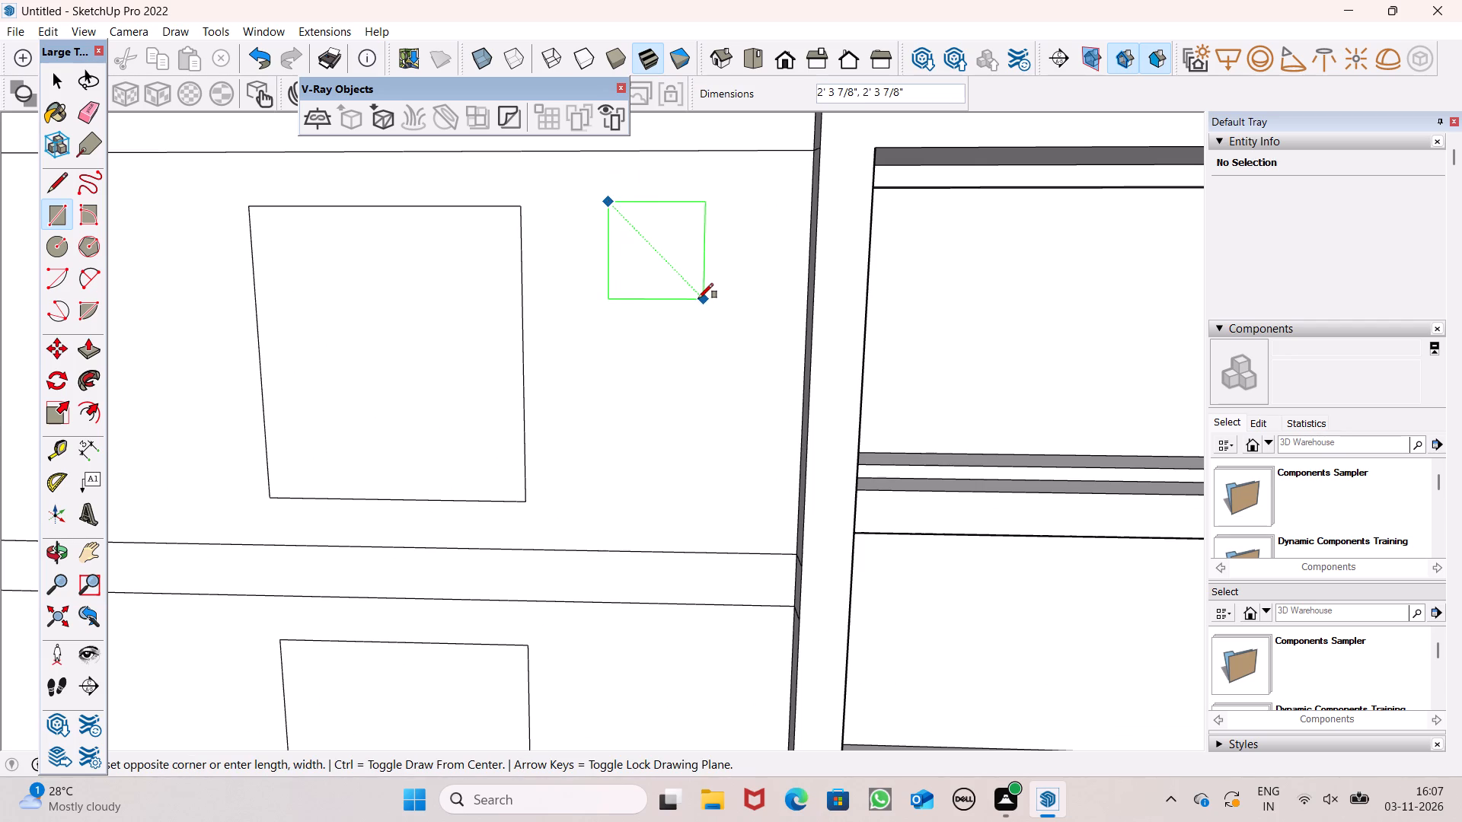
{"action": "left_click", "coordinate": [697, 297]}
{"action": "key", "text": "space"}
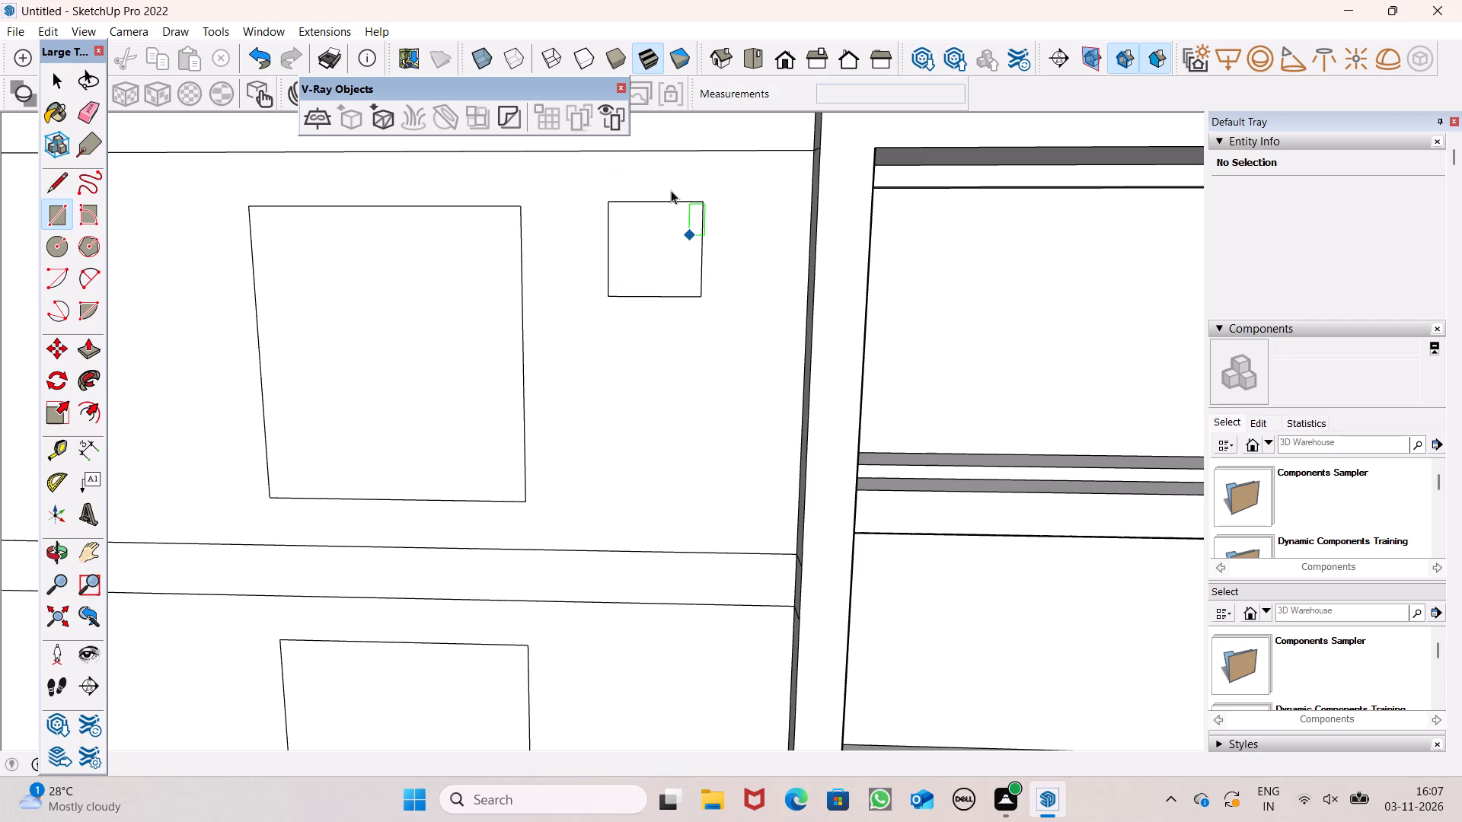
Copy the small square window with its edges straight down about 11' 7" onto the storey below and clear the selection.
{"action": "scroll", "coordinate": [682, 215], "scroll_direction": "down", "scroll_amount": 4}
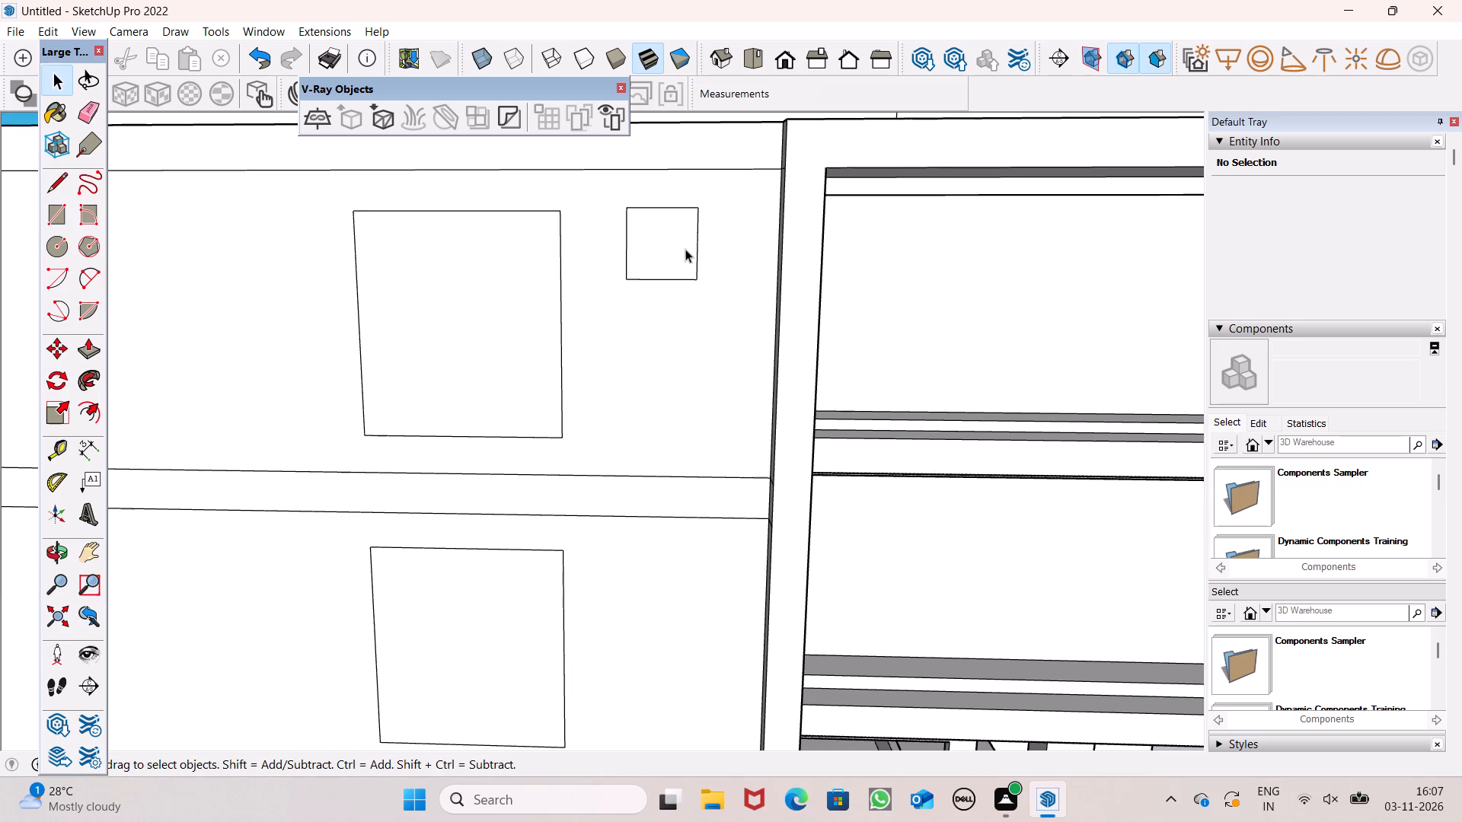
{"action": "double_click", "coordinate": [680, 250]}
{"action": "scroll", "coordinate": [678, 266], "scroll_direction": "down", "scroll_amount": 6}
{"action": "key", "text": "m"}
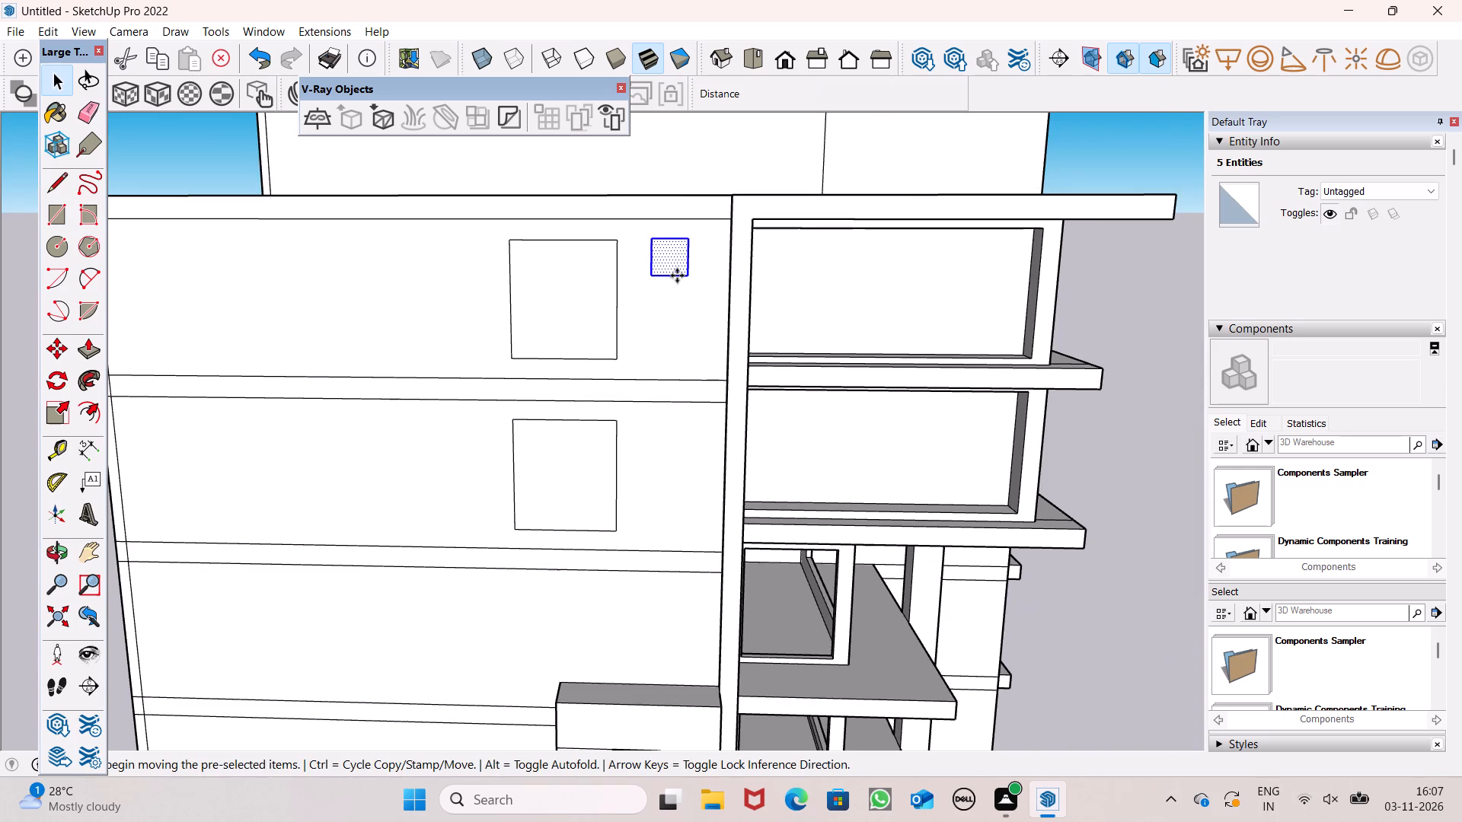
{"action": "key", "text": "Return"}
{"action": "scroll", "coordinate": [653, 205], "scroll_direction": "down", "scroll_amount": 7}
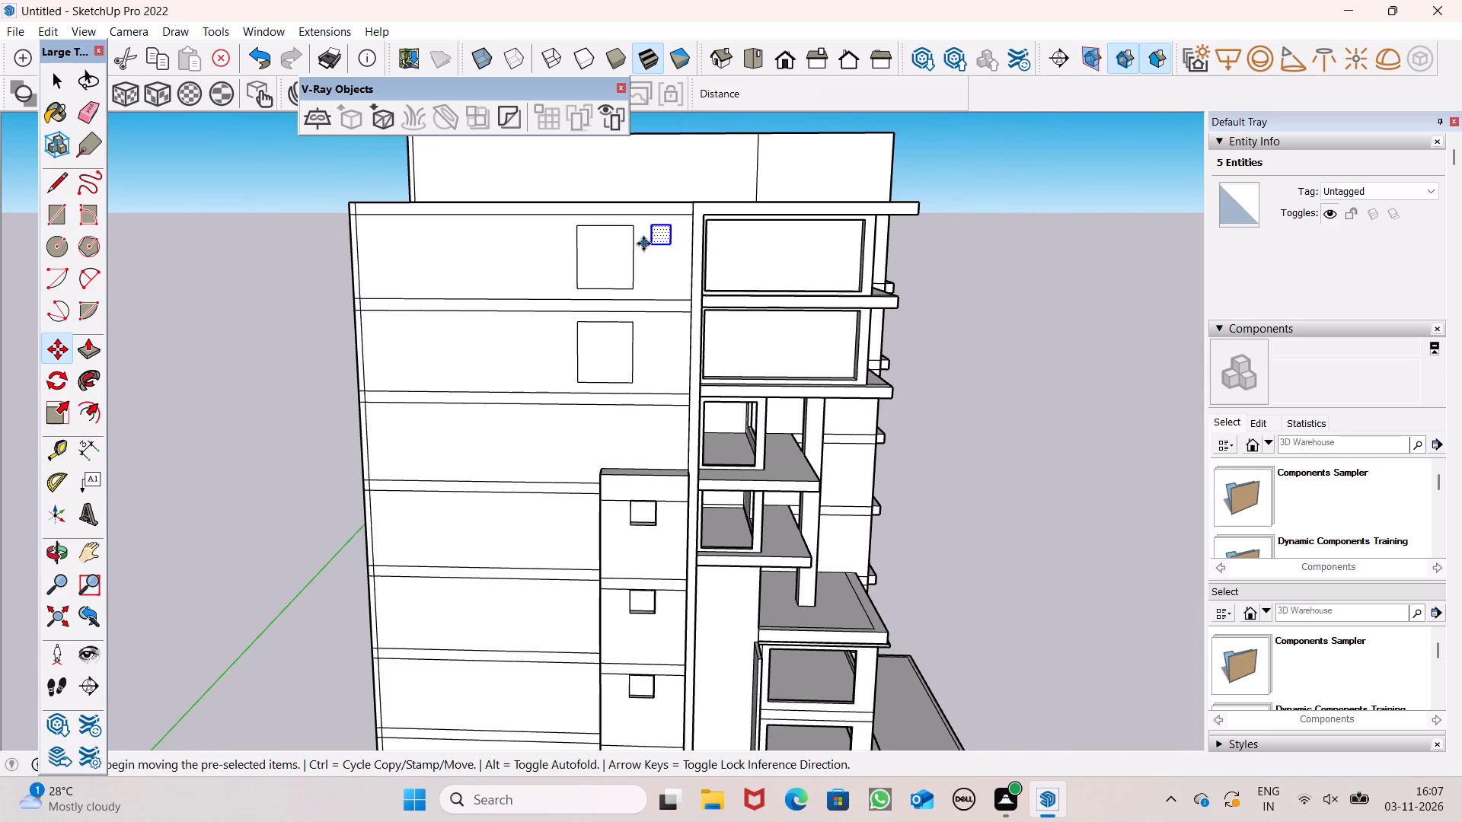
{"action": "scroll", "coordinate": [602, 269], "scroll_direction": "down", "scroll_amount": 2}
{"action": "middle_click_drag", "start_coordinate": [648, 342], "coordinate": [643, 386]}
{"action": "scroll", "coordinate": [643, 383], "scroll_direction": "up", "scroll_amount": 6}
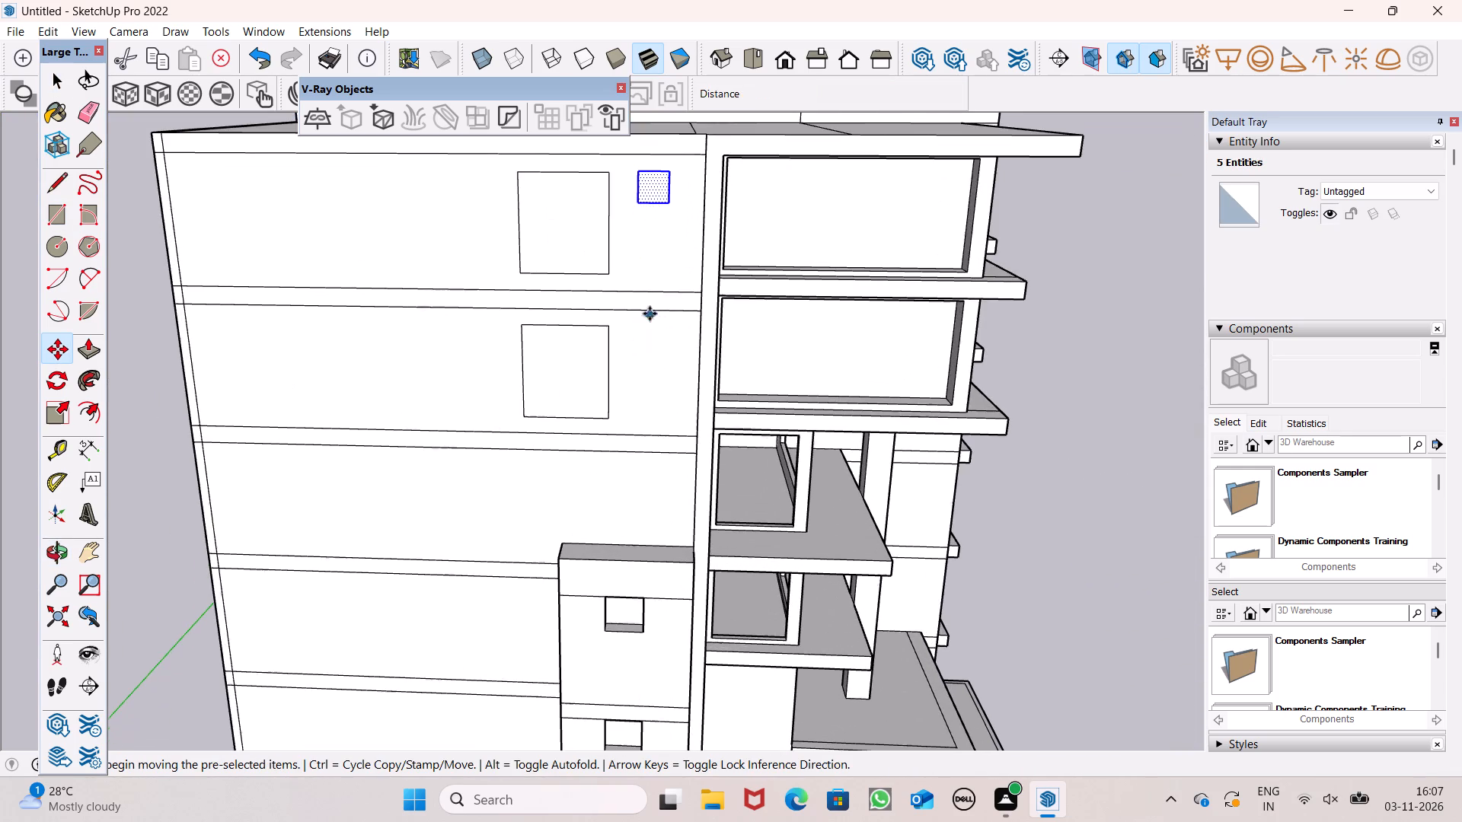
{"action": "scroll", "coordinate": [656, 209], "scroll_direction": "up", "scroll_amount": 6}
{"action": "scroll", "coordinate": [647, 266], "scroll_direction": "down", "scroll_amount": 4}
{"action": "scroll", "coordinate": [647, 171], "scroll_direction": "up", "scroll_amount": 2}
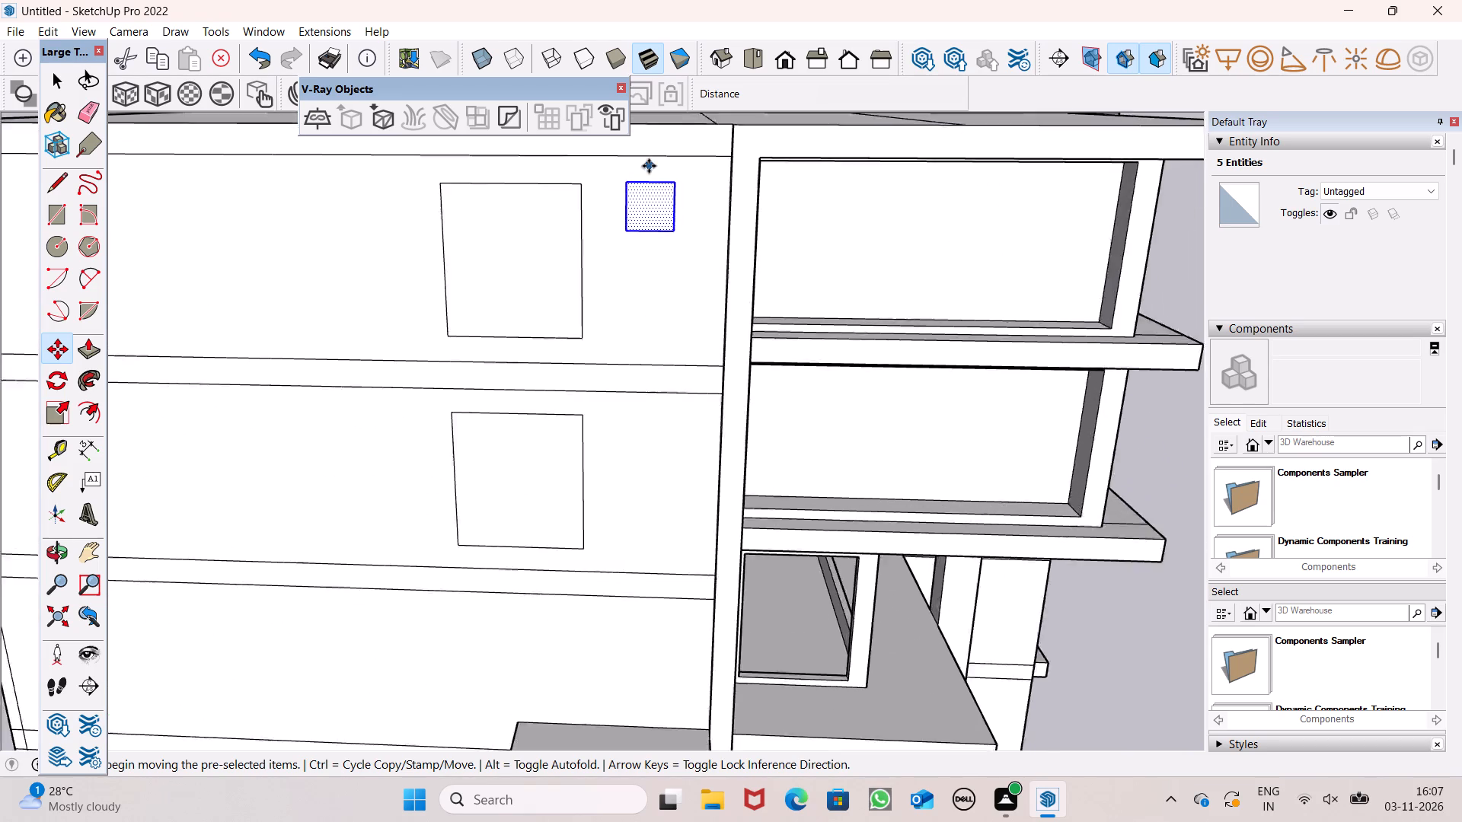
{"action": "scroll", "coordinate": [649, 166], "scroll_direction": "up", "scroll_amount": 4}
{"action": "left_click", "coordinate": [649, 221]}
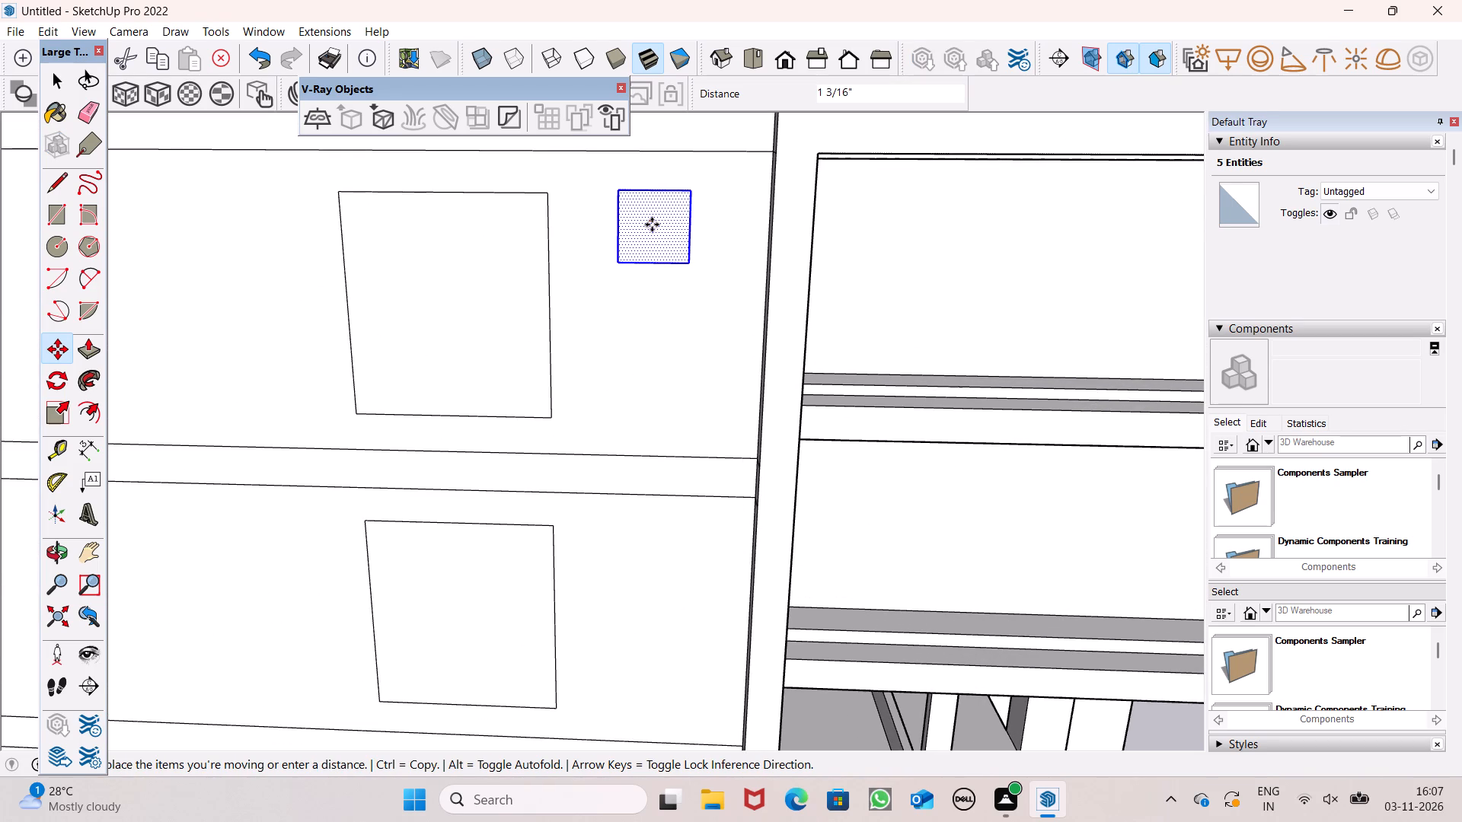
{"action": "scroll", "coordinate": [638, 149], "scroll_direction": "down", "scroll_amount": 6}
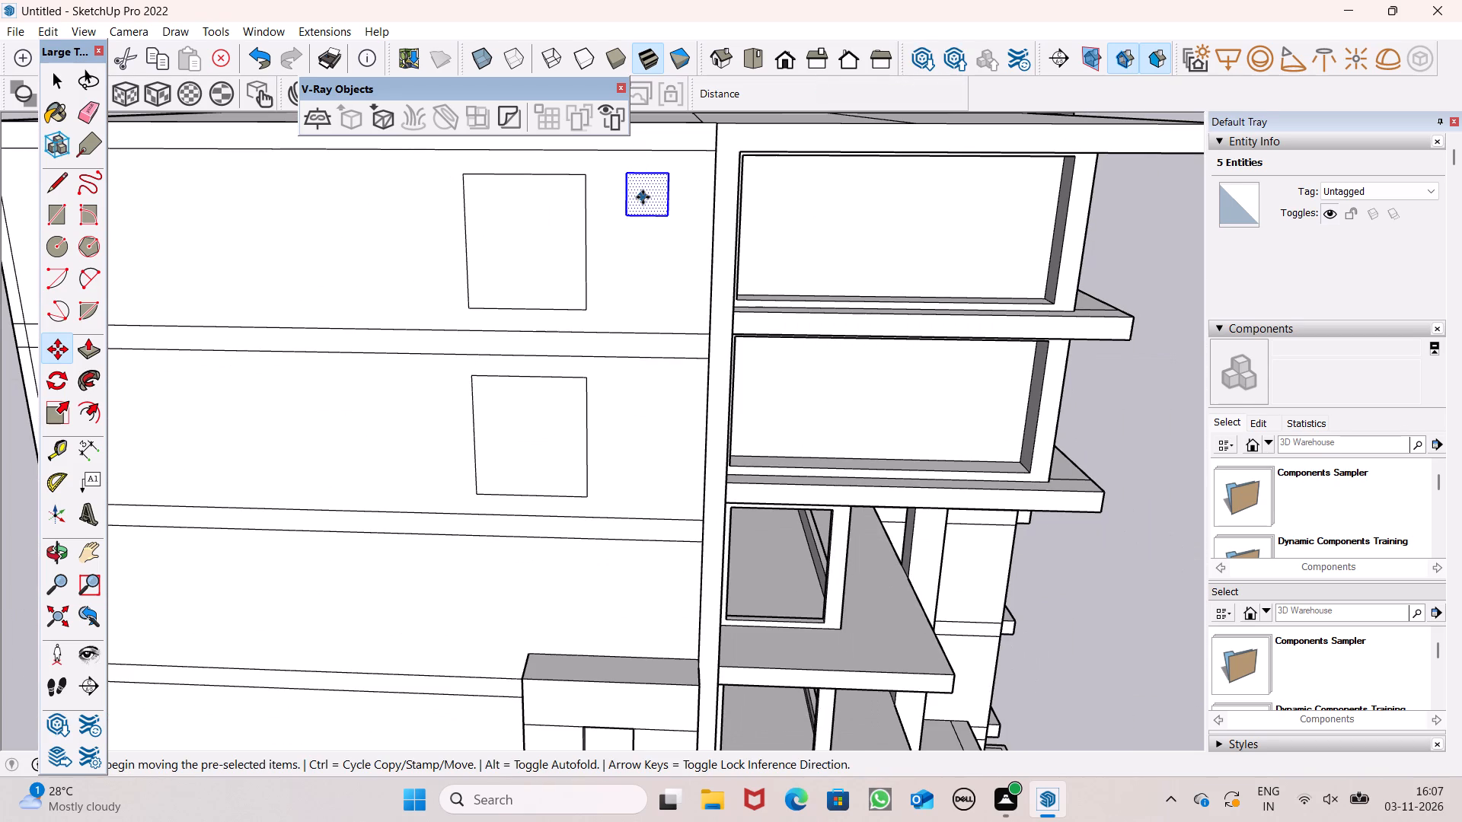
{"action": "left_click_drag", "start_coordinate": [643, 197], "coordinate": [638, 400]}
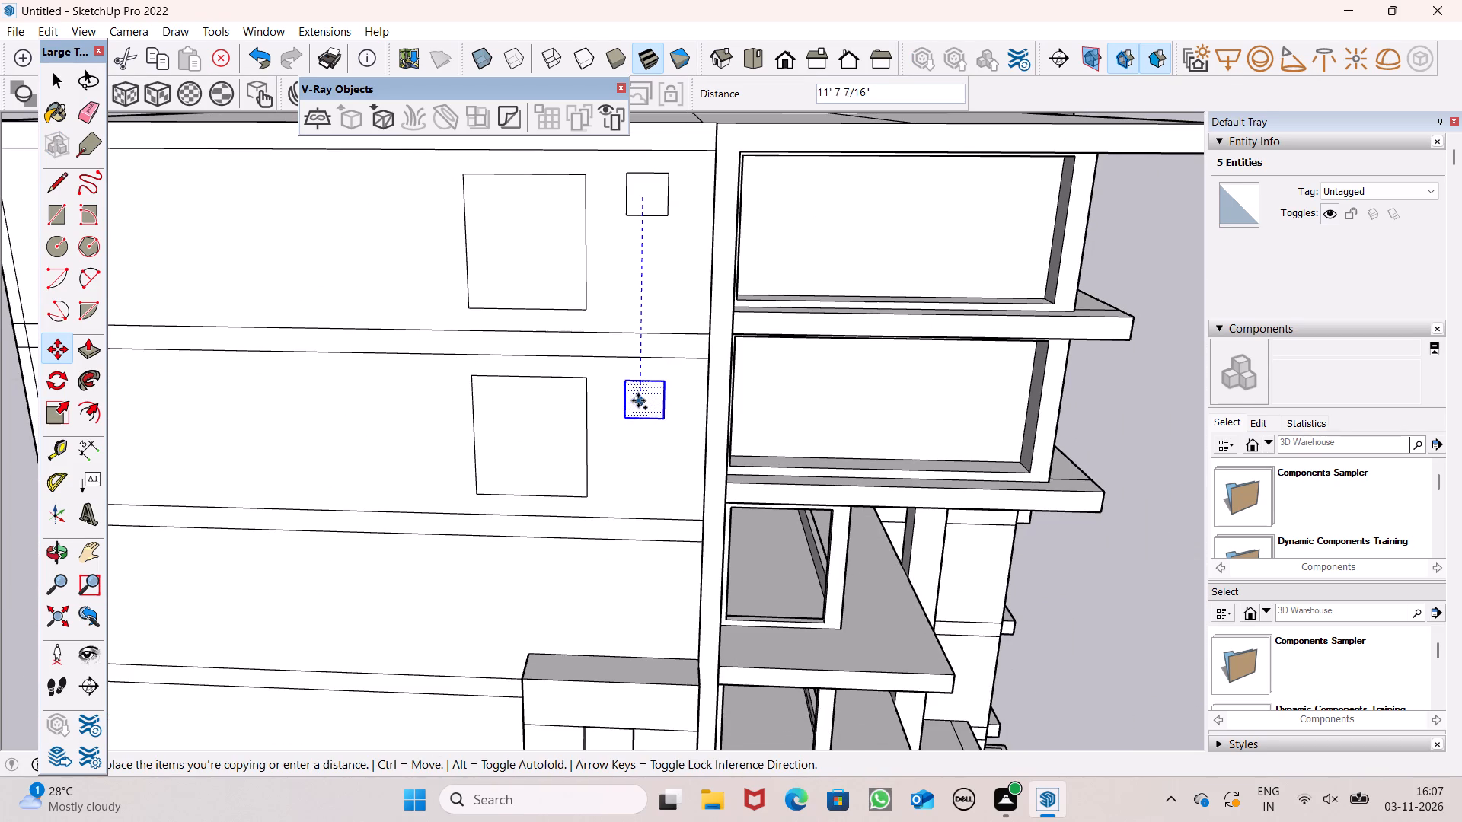
{"action": "left_click_drag", "start_coordinate": [638, 400], "coordinate": [638, 399]}
{"action": "scroll", "coordinate": [622, 356], "scroll_direction": "down", "scroll_amount": 7}
{"action": "key", "text": "space"}
{"action": "left_click", "coordinate": [1017, 463]}
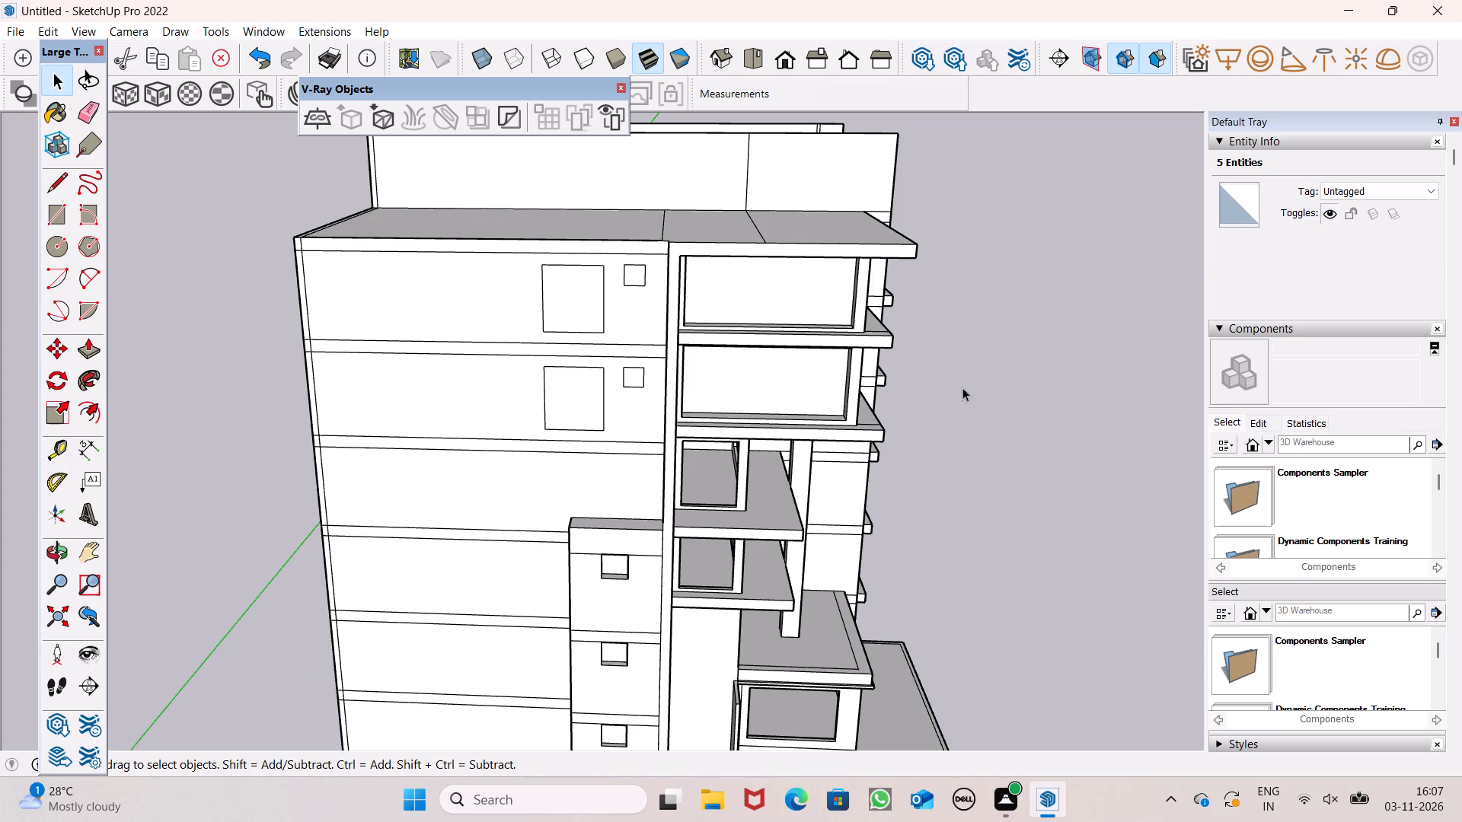
Push the top storey's large window rectangle 6" into the side wall.
{"action": "scroll", "coordinate": [595, 209], "scroll_direction": "up", "scroll_amount": 6}
{"action": "left_click", "coordinate": [85, 360]}
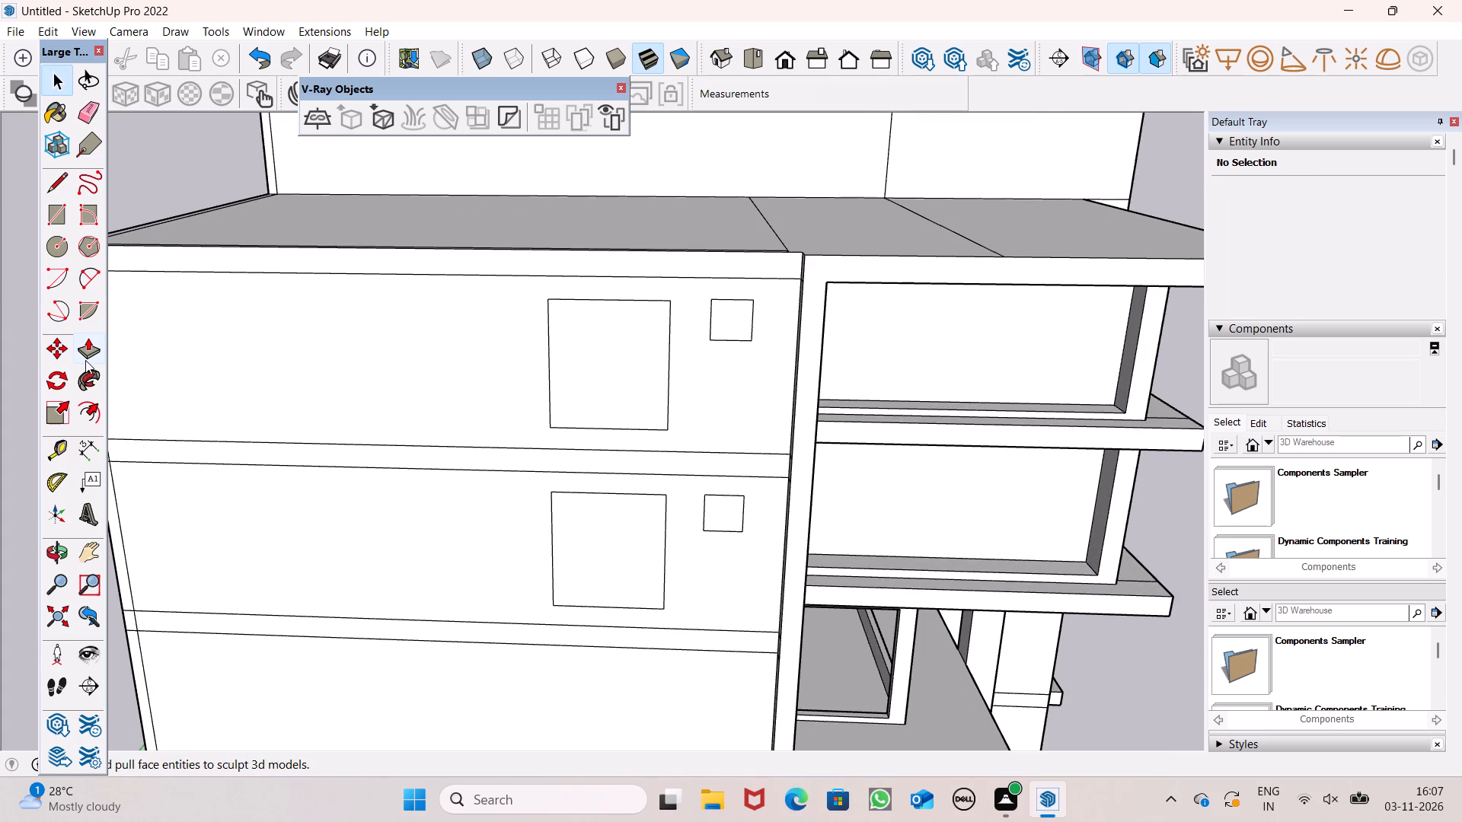
{"action": "scroll", "coordinate": [640, 308], "scroll_direction": "down", "scroll_amount": 3}
{"action": "scroll", "coordinate": [605, 401], "scroll_direction": "up", "scroll_amount": 7}
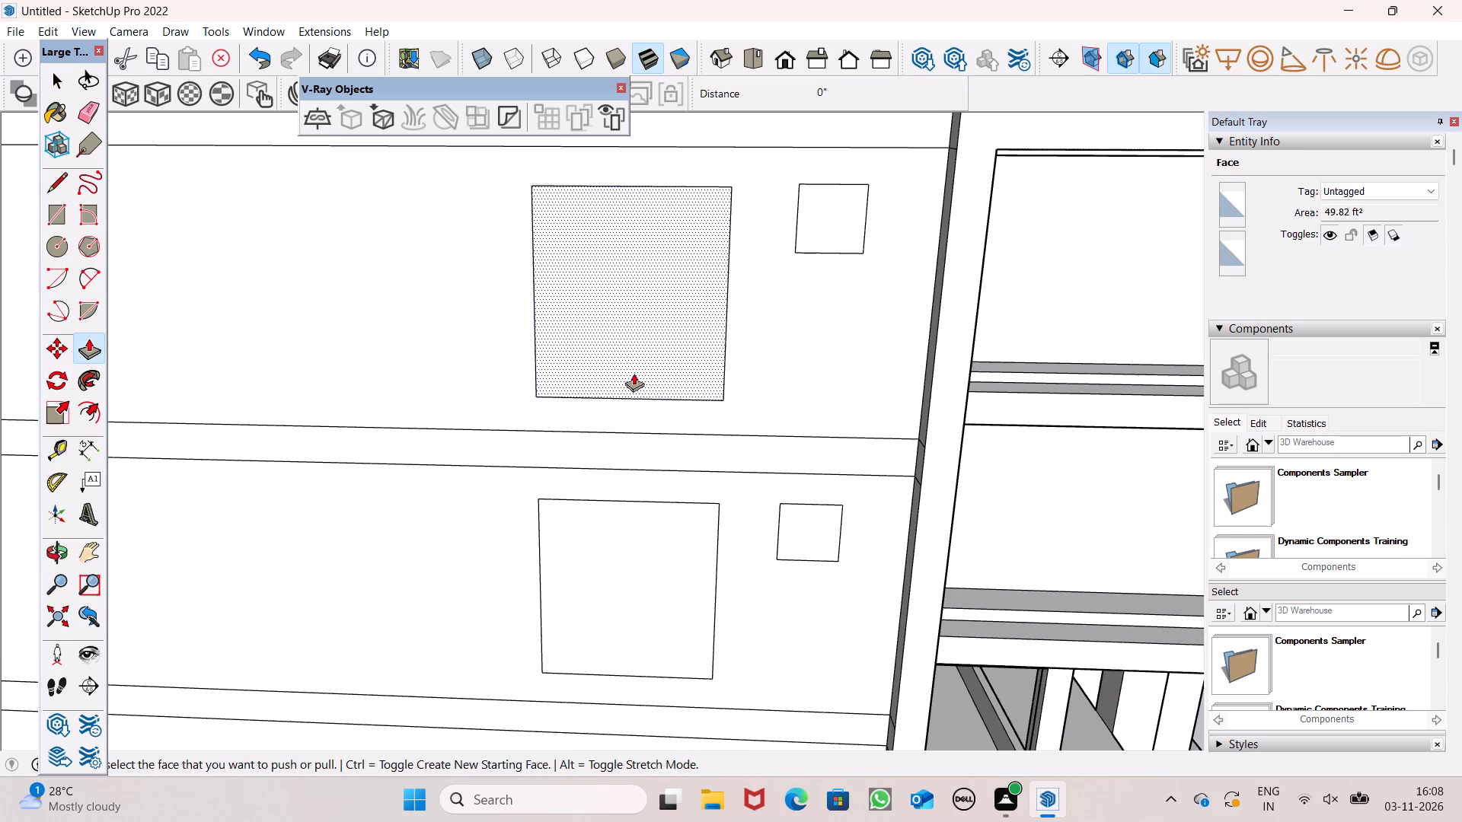
{"action": "scroll", "coordinate": [575, 326], "scroll_direction": "up", "scroll_amount": 4}
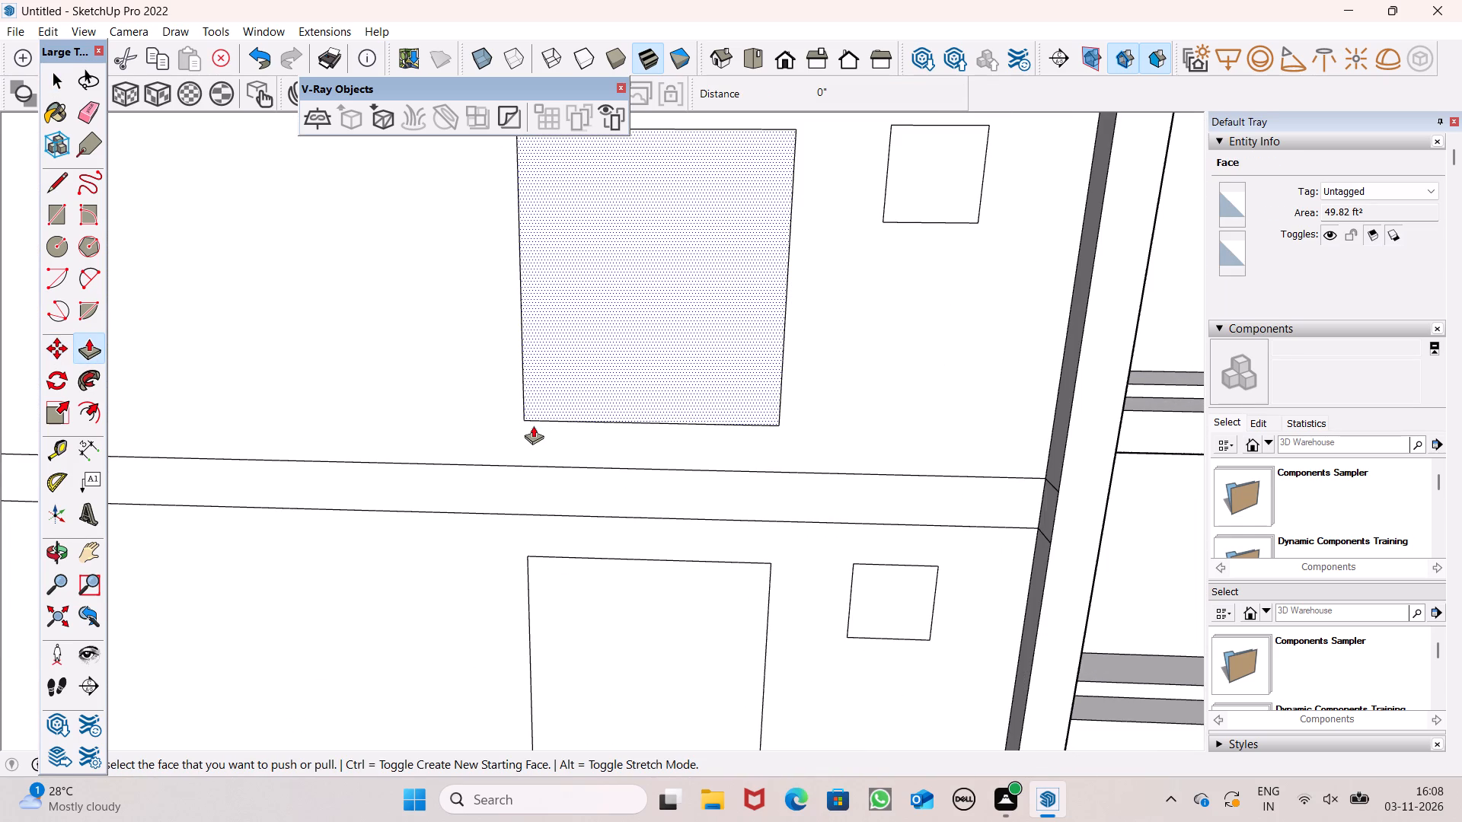
{"action": "scroll", "coordinate": [576, 355], "scroll_direction": "down", "scroll_amount": 3}
{"action": "middle_click_drag", "start_coordinate": [642, 349], "coordinate": [621, 422]}
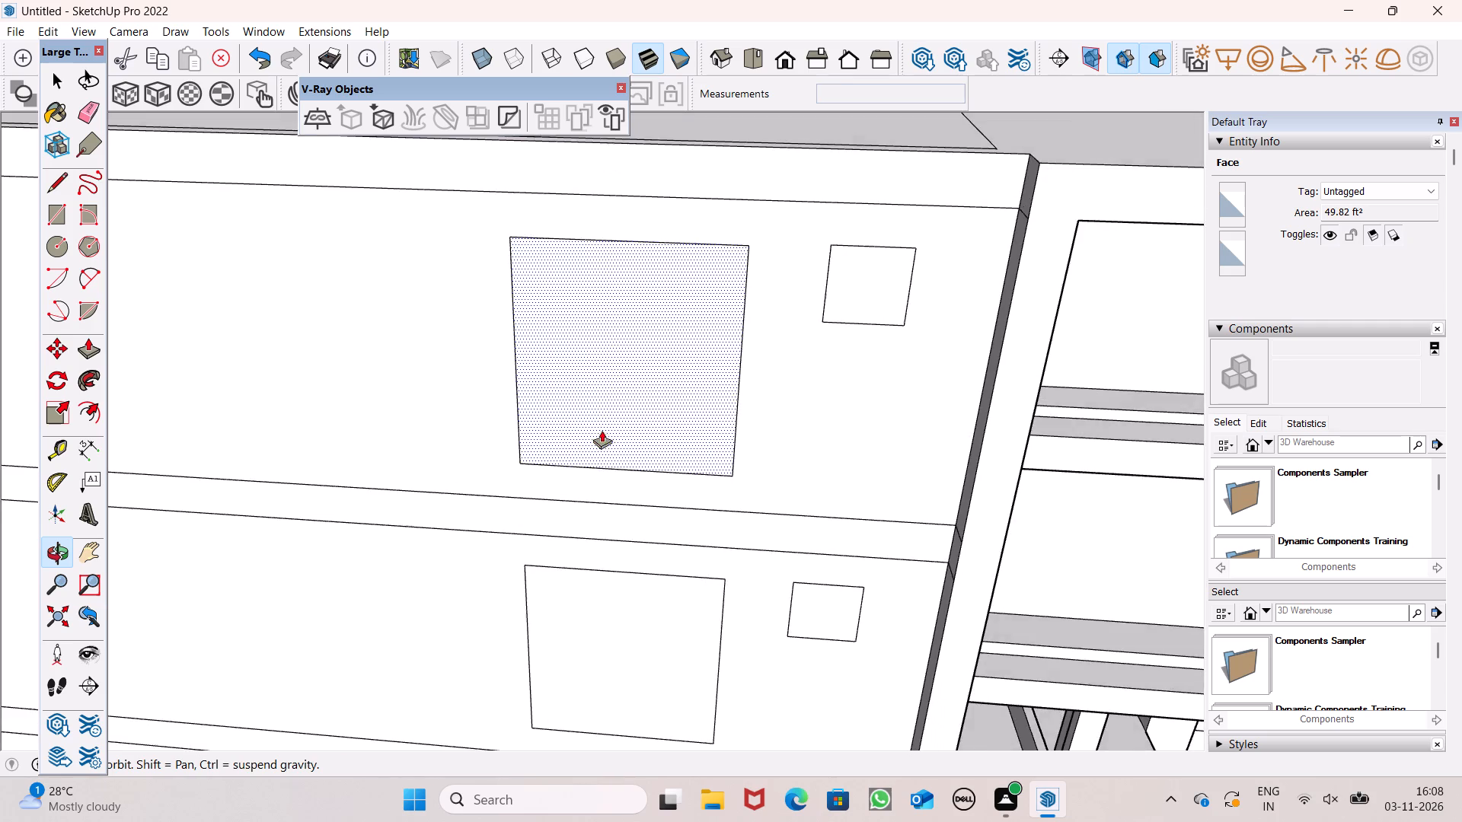
{"action": "scroll", "coordinate": [596, 431], "scroll_direction": "up", "scroll_amount": 7}
{"action": "left_click_drag", "start_coordinate": [503, 487], "coordinate": [539, 449]}
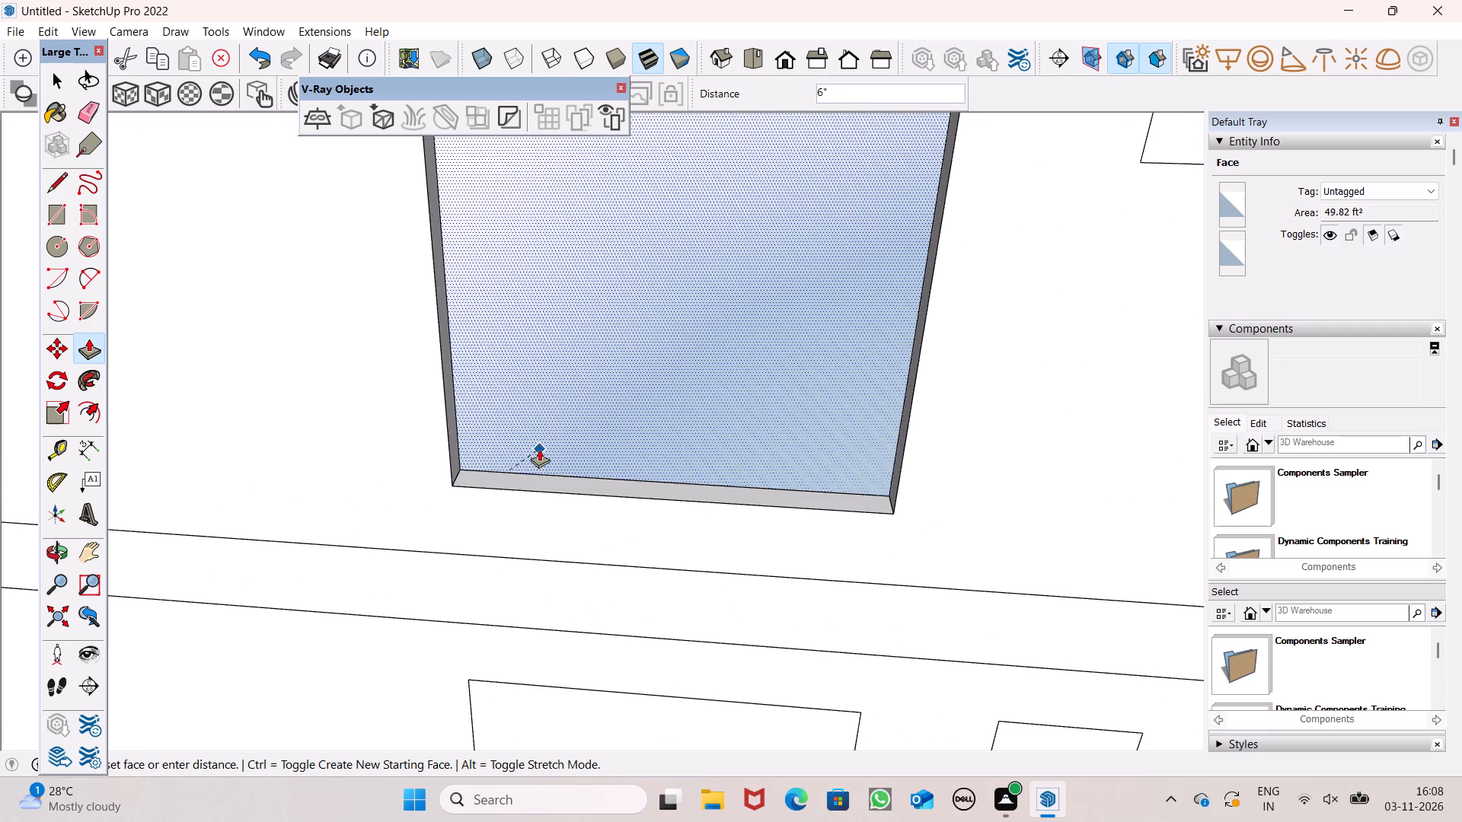
{"action": "left_click_drag", "start_coordinate": [539, 449], "coordinate": [556, 422]}
Push the large window rectangle on the storey below 6" into the side wall.
{"action": "scroll", "coordinate": [581, 296], "scroll_direction": "down", "scroll_amount": 7}
{"action": "scroll", "coordinate": [694, 317], "scroll_direction": "down", "scroll_amount": 5}
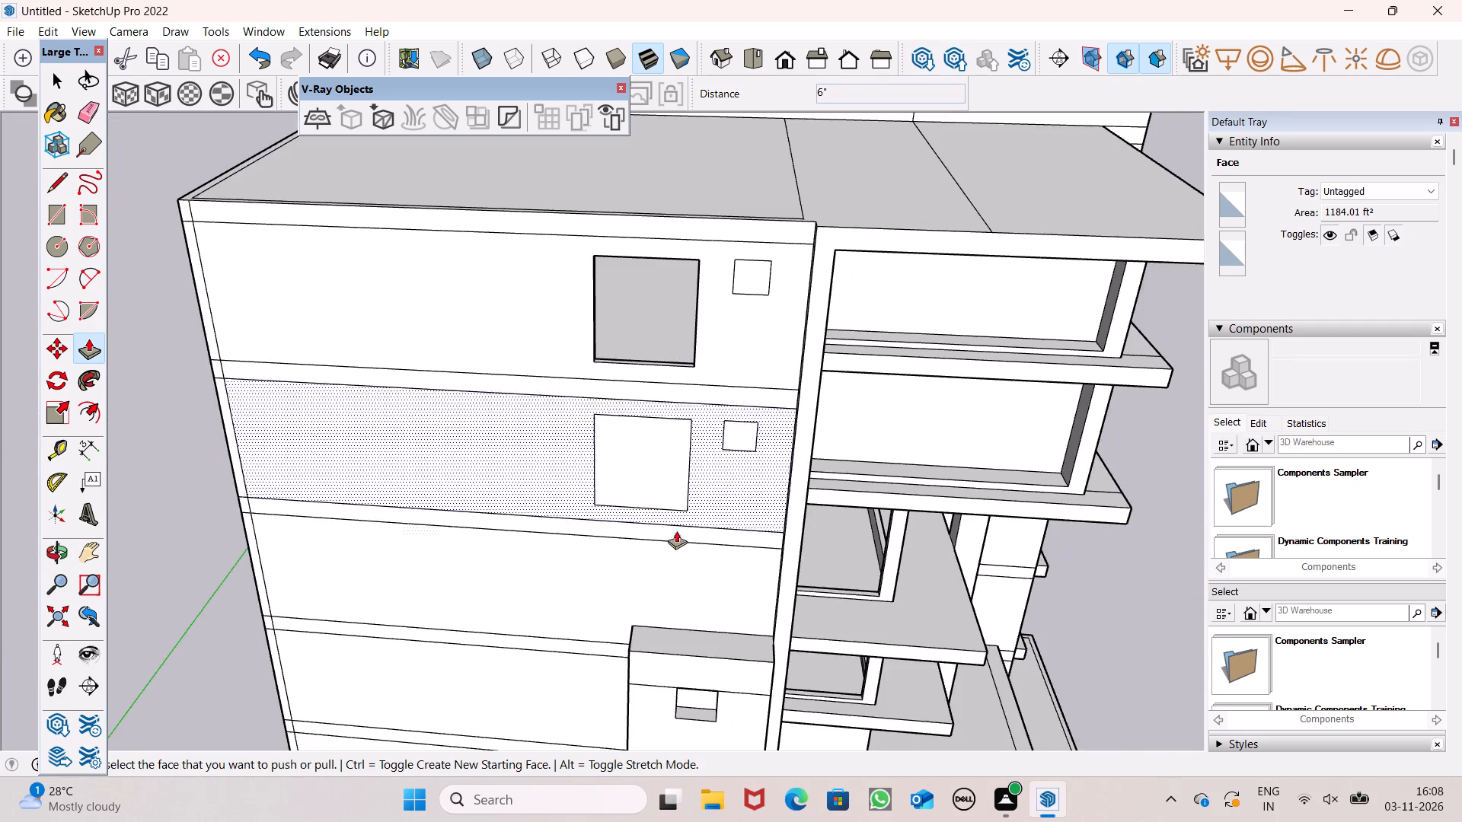
{"action": "scroll", "coordinate": [647, 580], "scroll_direction": "up", "scroll_amount": 7}
{"action": "scroll", "coordinate": [582, 410], "scroll_direction": "up", "scroll_amount": 5}
{"action": "left_click_drag", "start_coordinate": [563, 451], "coordinate": [616, 410]}
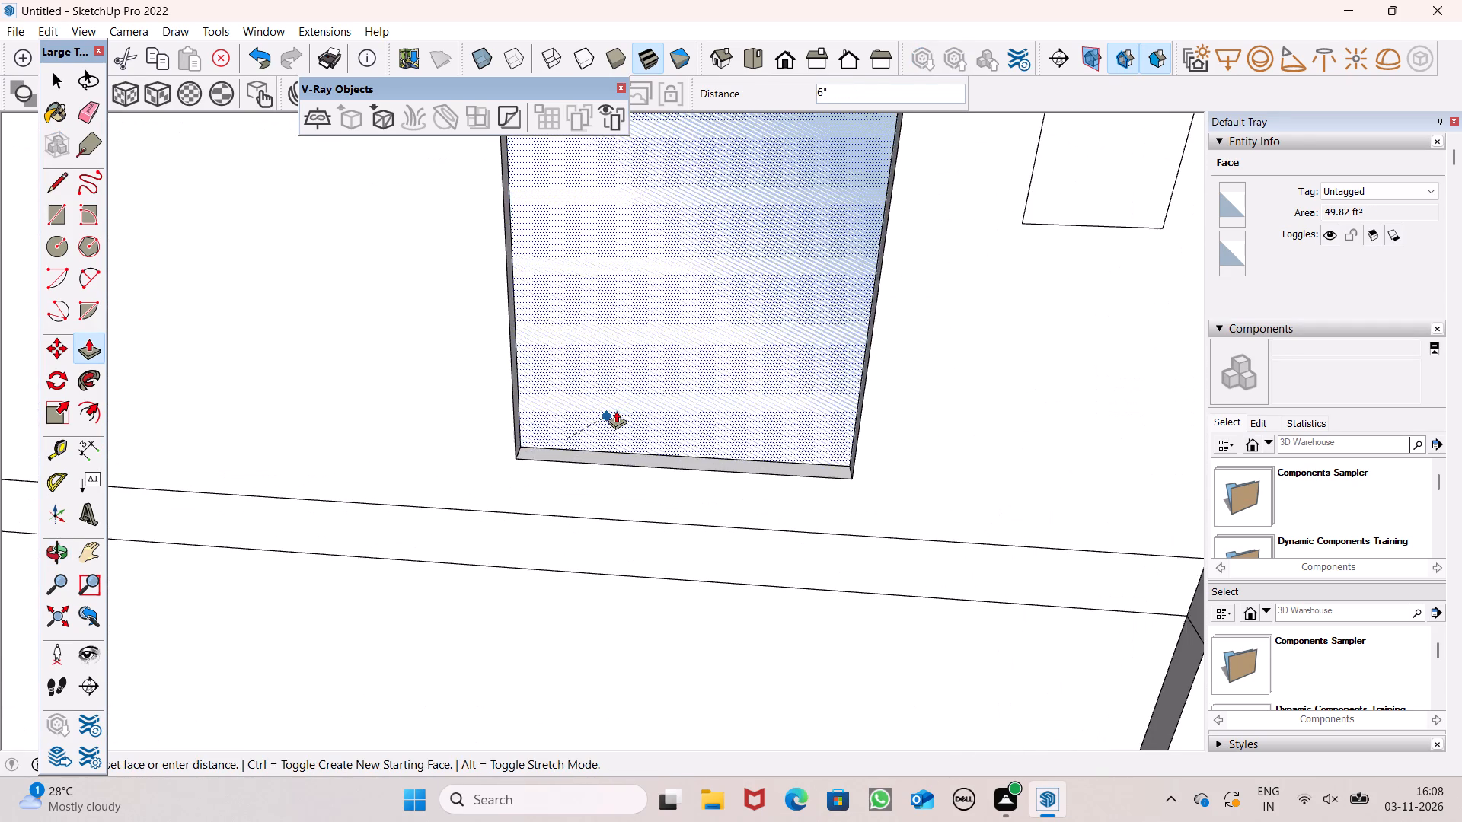
{"action": "left_click_drag", "start_coordinate": [616, 410], "coordinate": [620, 403]}
Push the small square window on the lower of the two windowed storeys 6" into the side wall.
{"action": "scroll", "coordinate": [520, 441], "scroll_direction": "down", "scroll_amount": 7}
{"action": "scroll", "coordinate": [840, 281], "scroll_direction": "up", "scroll_amount": 7}
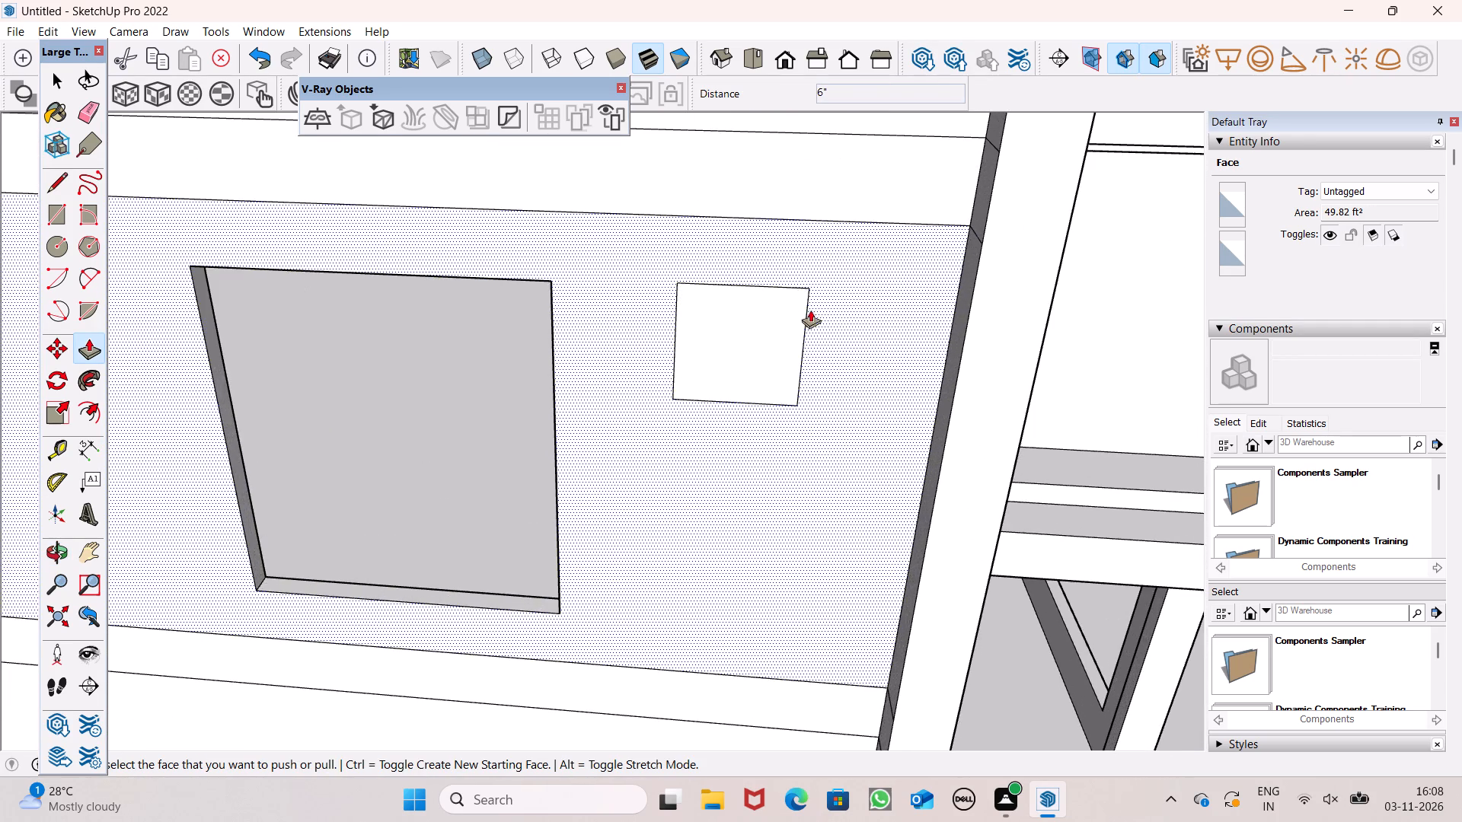
{"action": "scroll", "coordinate": [803, 336], "scroll_direction": "up", "scroll_amount": 5}
{"action": "left_click_drag", "start_coordinate": [627, 417], "coordinate": [656, 385]}
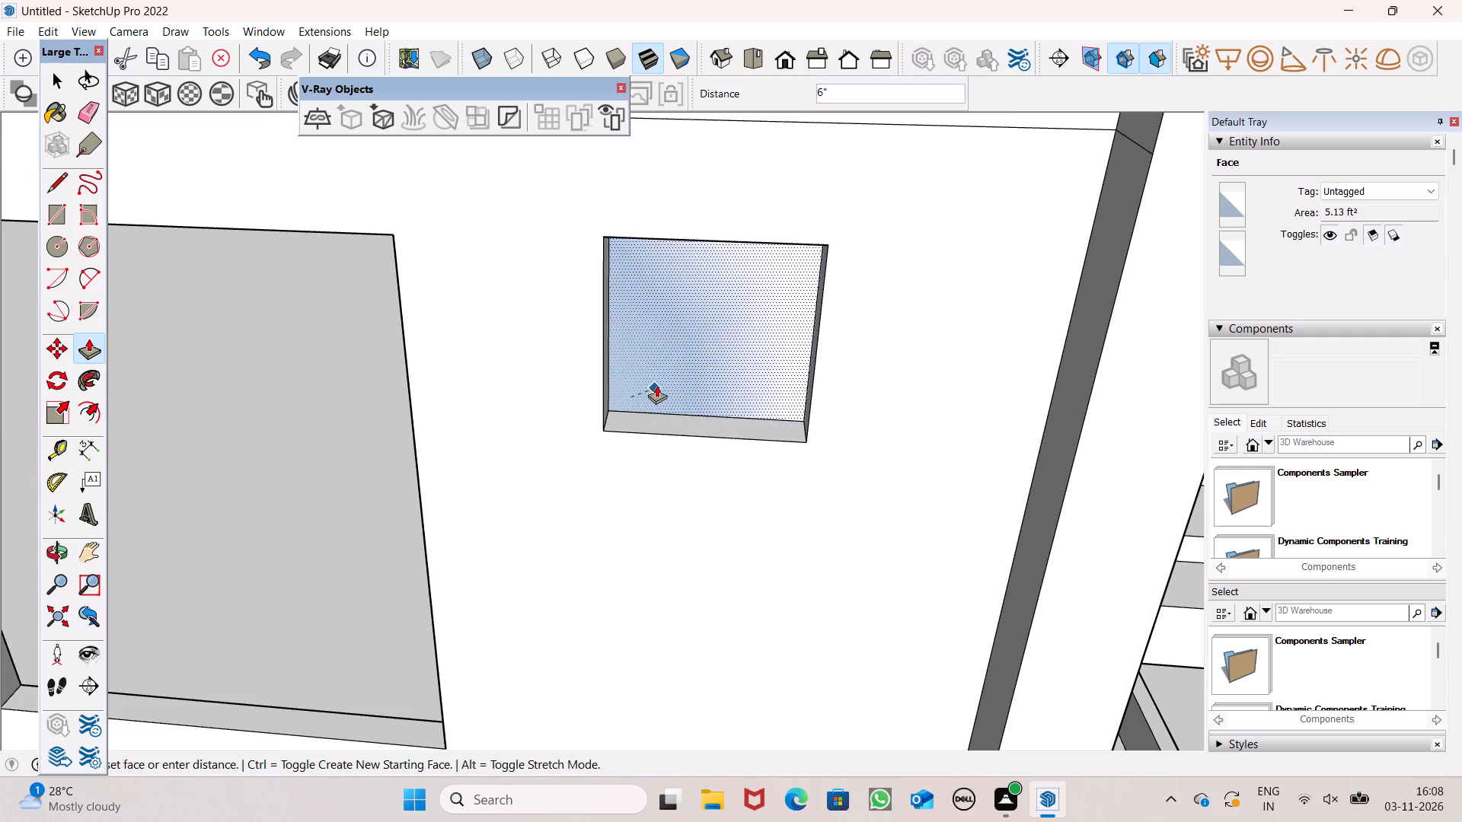
{"action": "left_click_drag", "start_coordinate": [656, 385], "coordinate": [663, 376]}
Recess the top storey's small square window into the side wall and leave the Push/Pull tool.
{"action": "scroll", "coordinate": [721, 485], "scroll_direction": "down", "scroll_amount": 14}
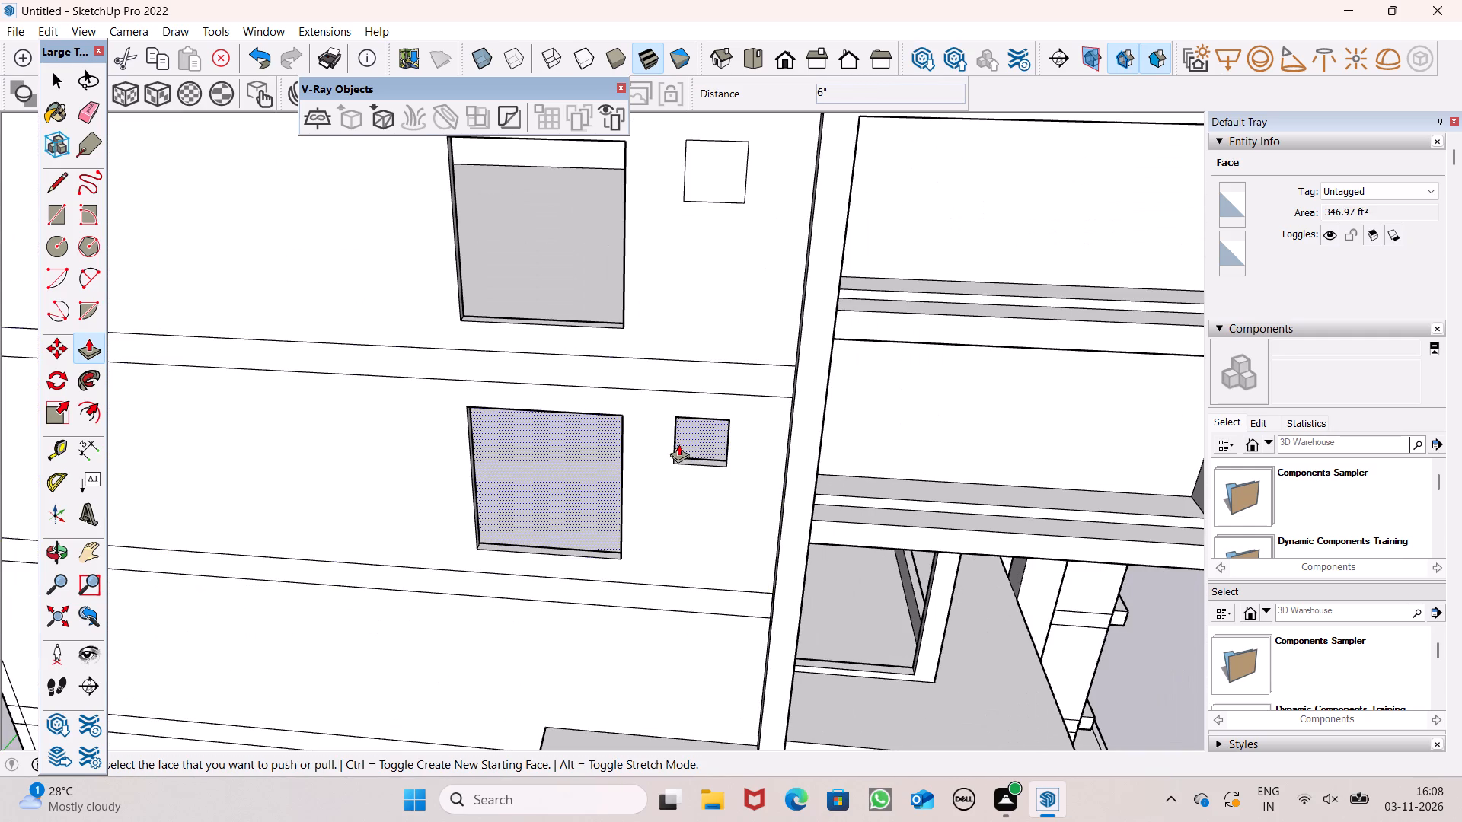
{"action": "scroll", "coordinate": [678, 444], "scroll_direction": "down", "scroll_amount": 3}
{"action": "scroll", "coordinate": [717, 247], "scroll_direction": "up", "scroll_amount": 7}
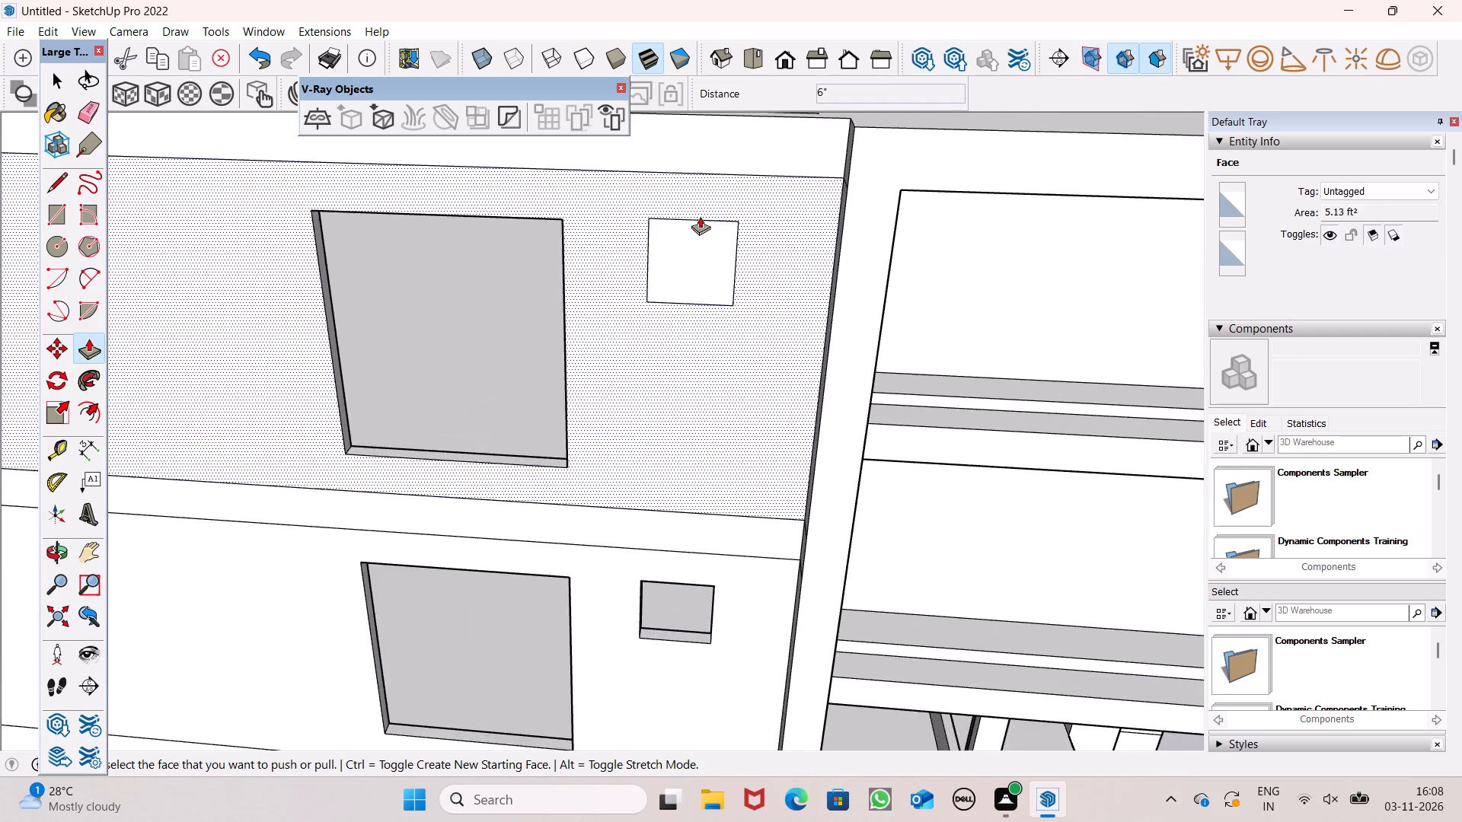
{"action": "scroll", "coordinate": [699, 216], "scroll_direction": "up", "scroll_amount": 7}
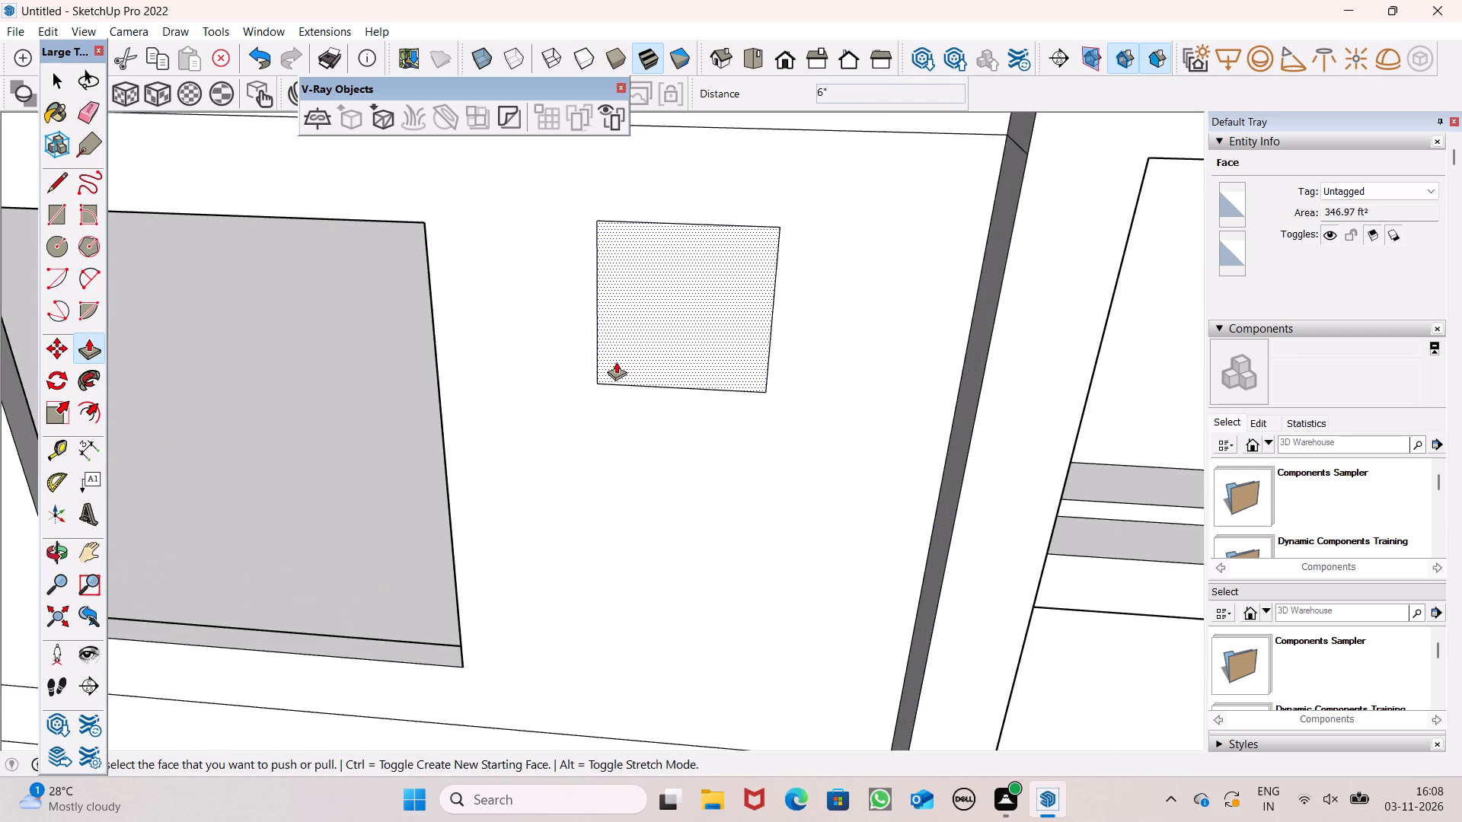
{"action": "left_click_drag", "start_coordinate": [616, 362], "coordinate": [646, 319]}
{"action": "key", "text": "space"}
Examine the whole building massing from the side wall, the balcony facade and above.
{"action": "scroll", "coordinate": [653, 310], "scroll_direction": "down", "scroll_amount": 5}
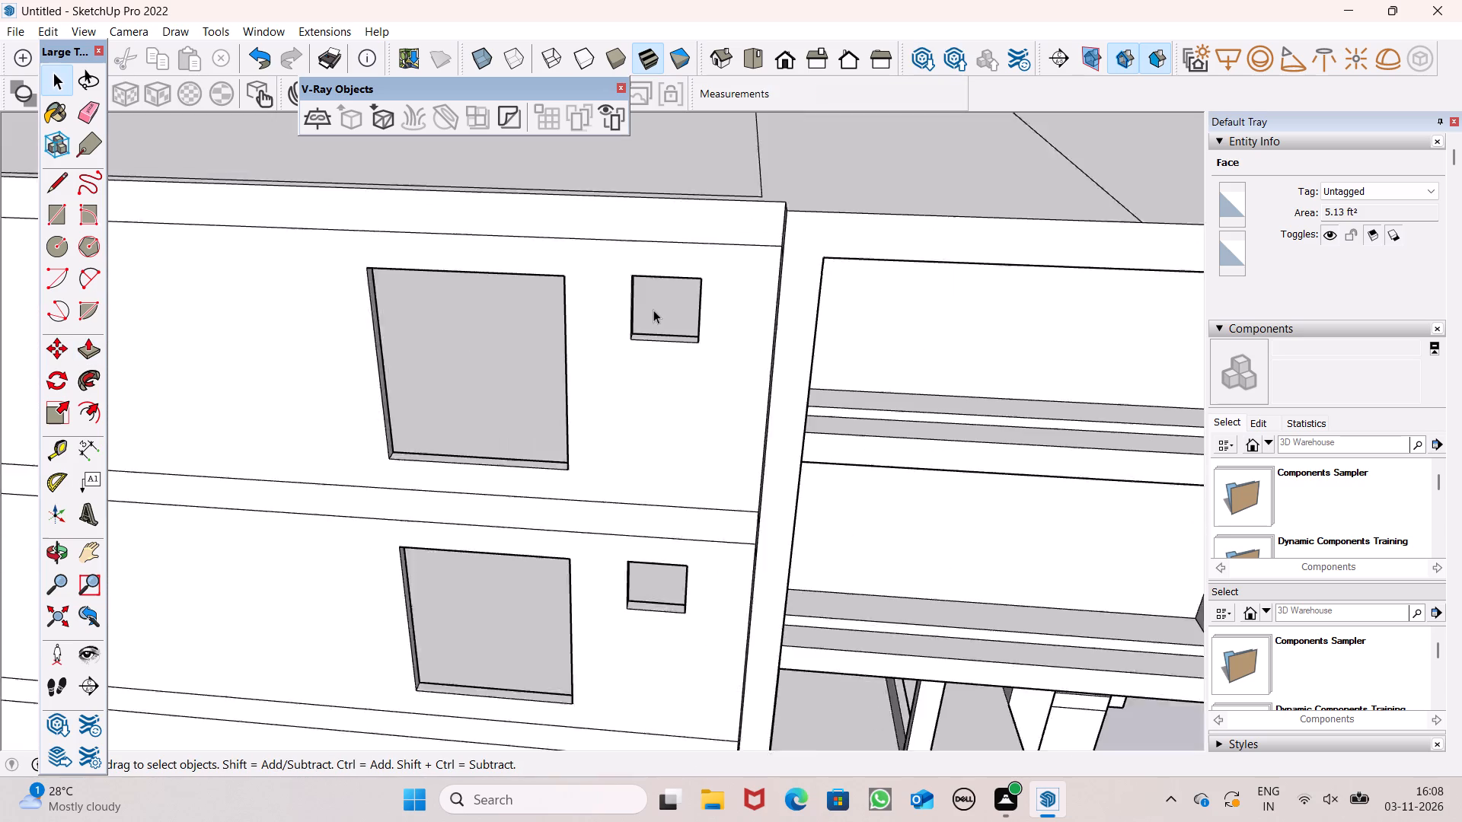
{"action": "scroll", "coordinate": [653, 310], "scroll_direction": "down", "scroll_amount": 6}
{"action": "scroll", "coordinate": [659, 246], "scroll_direction": "down", "scroll_amount": 7}
{"action": "middle_click_drag", "start_coordinate": [791, 309], "coordinate": [855, 222]}
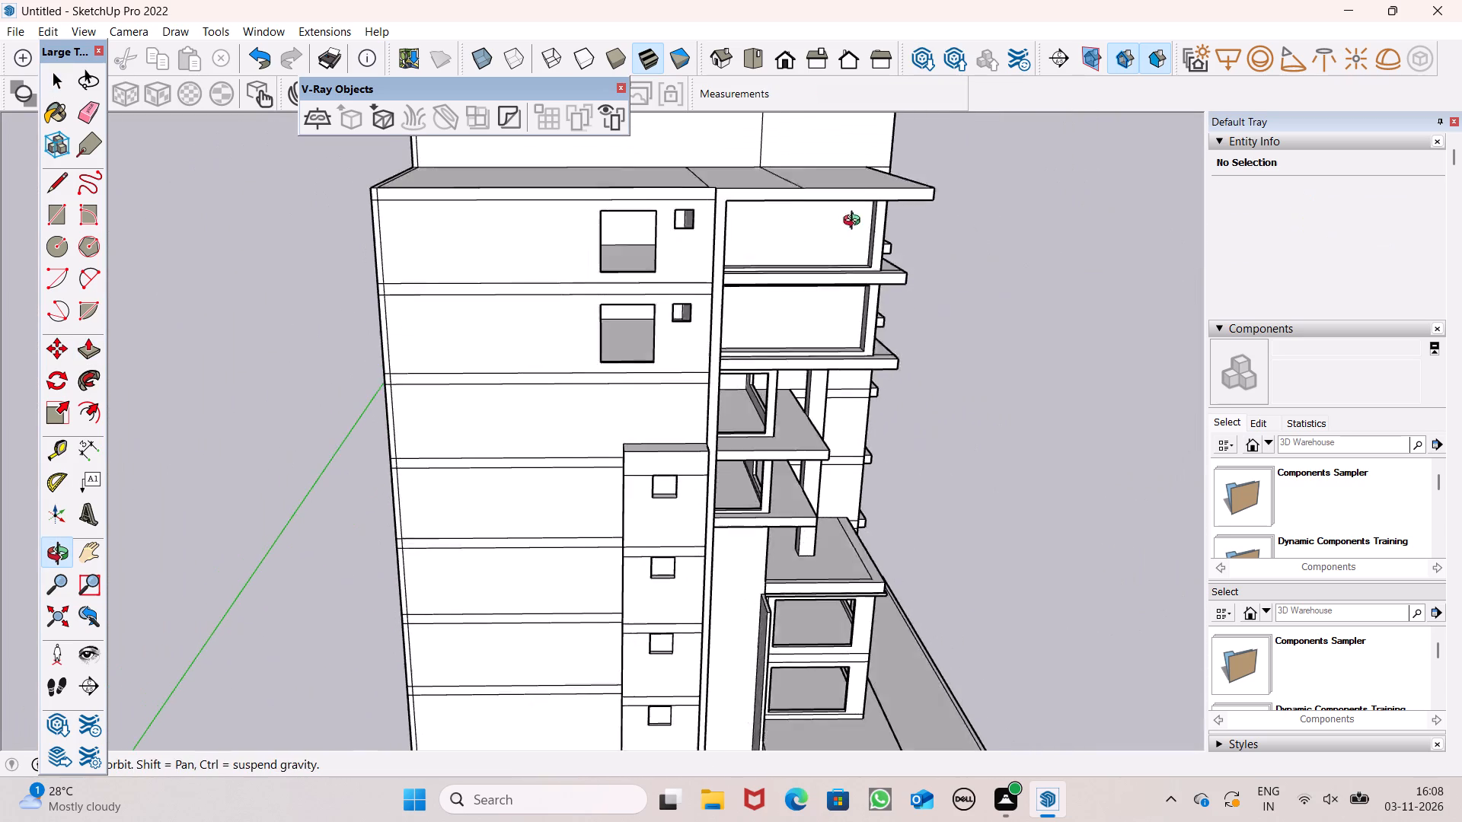
{"action": "middle_click_drag", "start_coordinate": [855, 222], "coordinate": [861, 211]}
{"action": "scroll", "coordinate": [591, 359], "scroll_direction": "down", "scroll_amount": 4}
{"action": "middle_click_drag", "start_coordinate": [945, 420], "coordinate": [668, 429]}
{"action": "scroll", "coordinate": [729, 408], "scroll_direction": "down", "scroll_amount": 4}
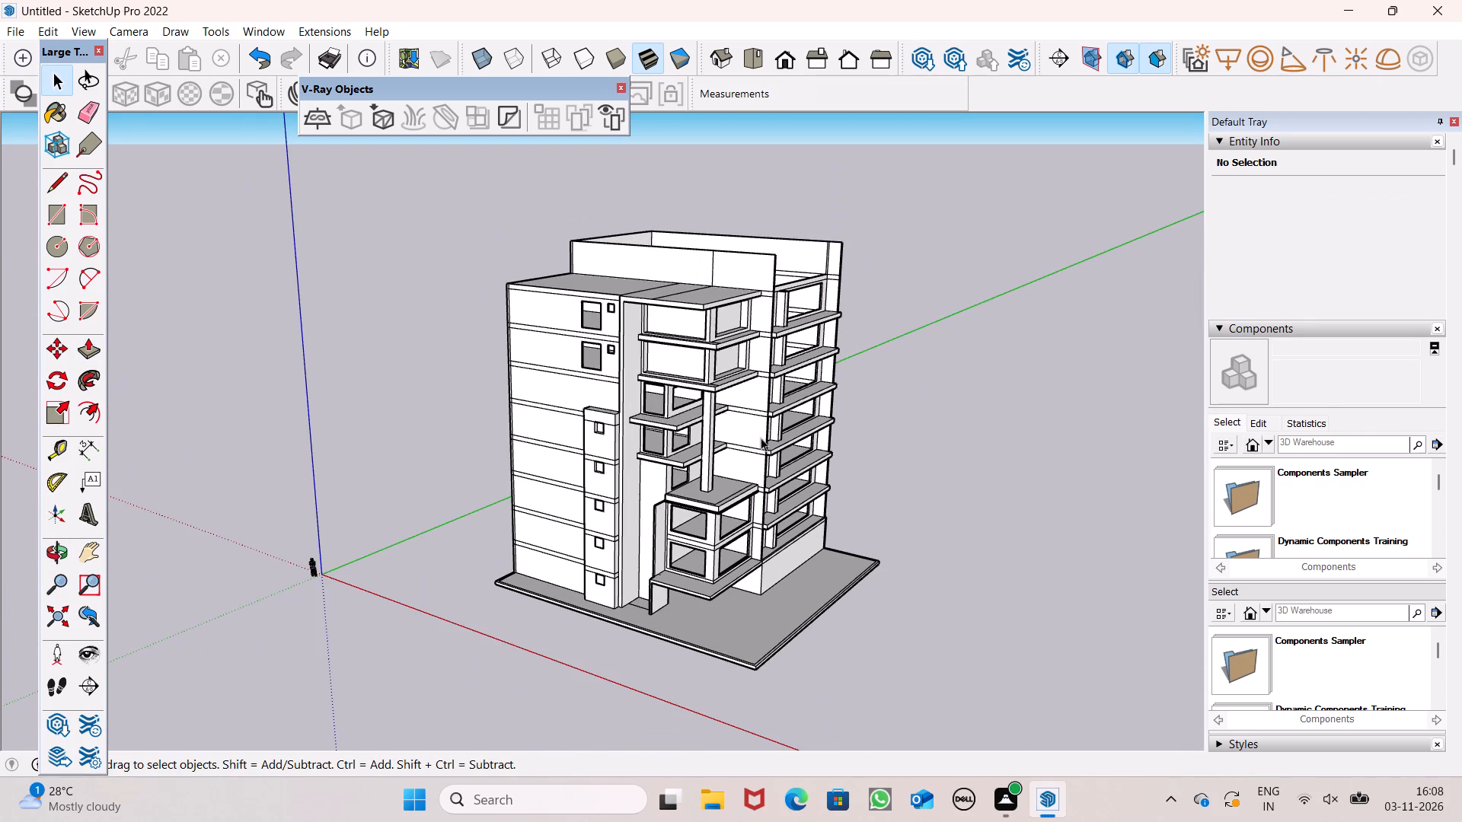
{"action": "middle_click", "coordinate": [662, 530]}
{"action": "middle_click_drag", "start_coordinate": [708, 499], "coordinate": [631, 562]}
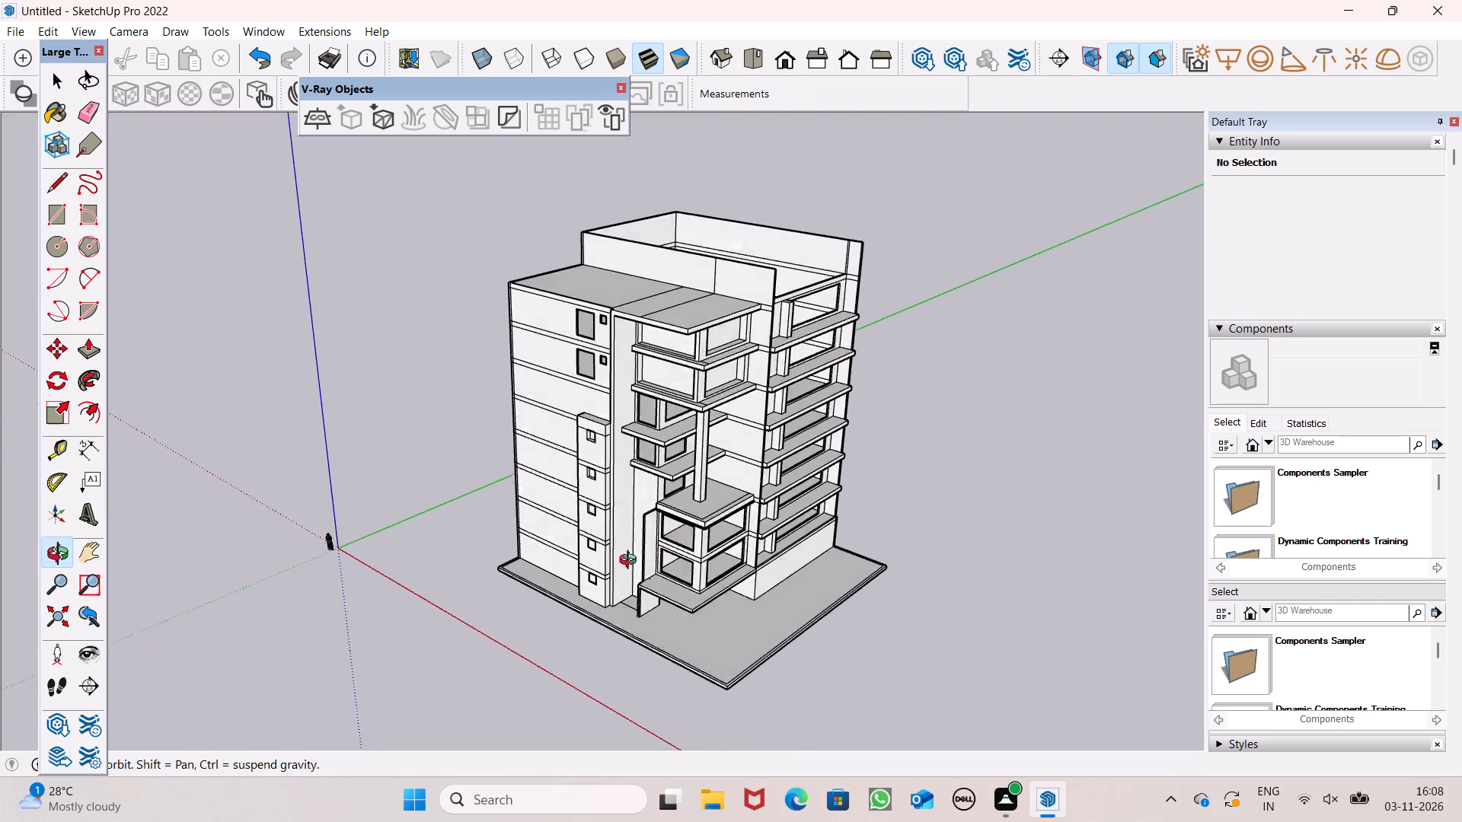
{"action": "middle_click_drag", "start_coordinate": [631, 562], "coordinate": [536, 609]}
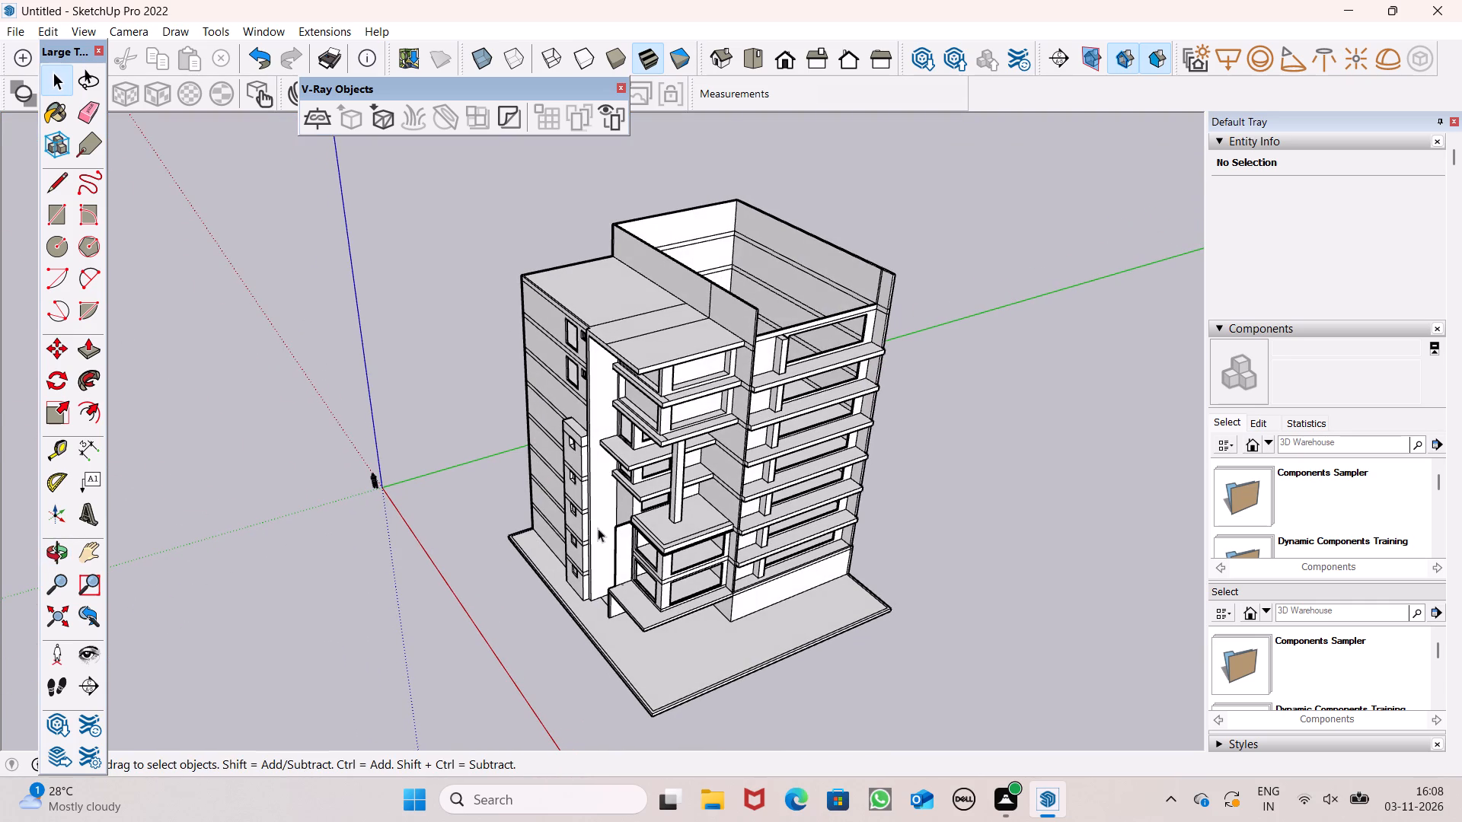
{"action": "scroll", "coordinate": [719, 317], "scroll_direction": "down", "scroll_amount": 3}
{"action": "middle_click_drag", "start_coordinate": [705, 458], "coordinate": [656, 523]}
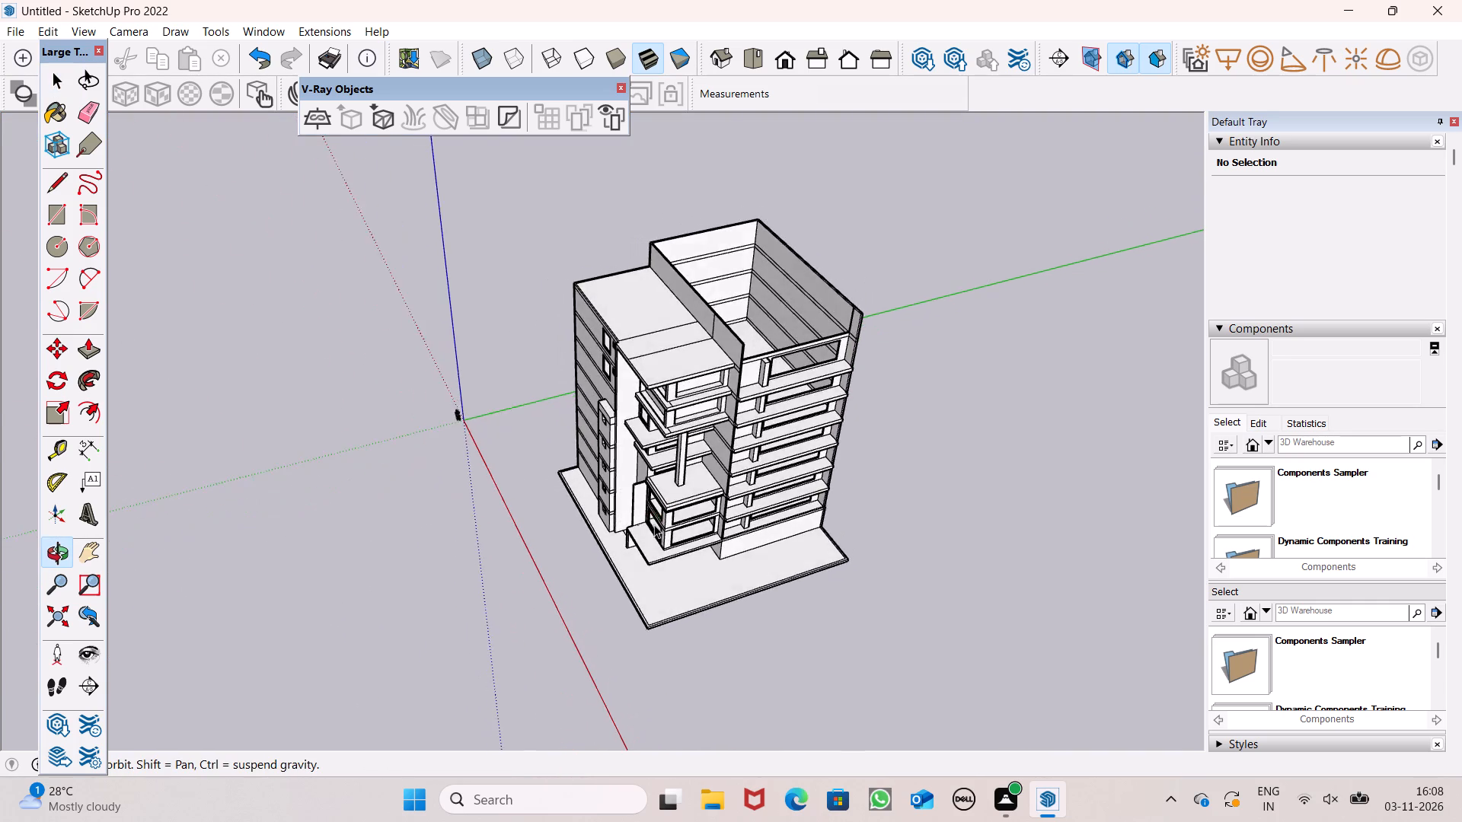
Place Tape Measure guides on the column-bearing terrace slab, about 1' 2" inside the side line and about 10" inside the front line.
{"action": "scroll", "coordinate": [662, 511], "scroll_direction": "up", "scroll_amount": 8}
{"action": "middle_click_drag", "start_coordinate": [729, 503], "coordinate": [666, 511]}
{"action": "scroll", "coordinate": [623, 500], "scroll_direction": "up", "scroll_amount": 8}
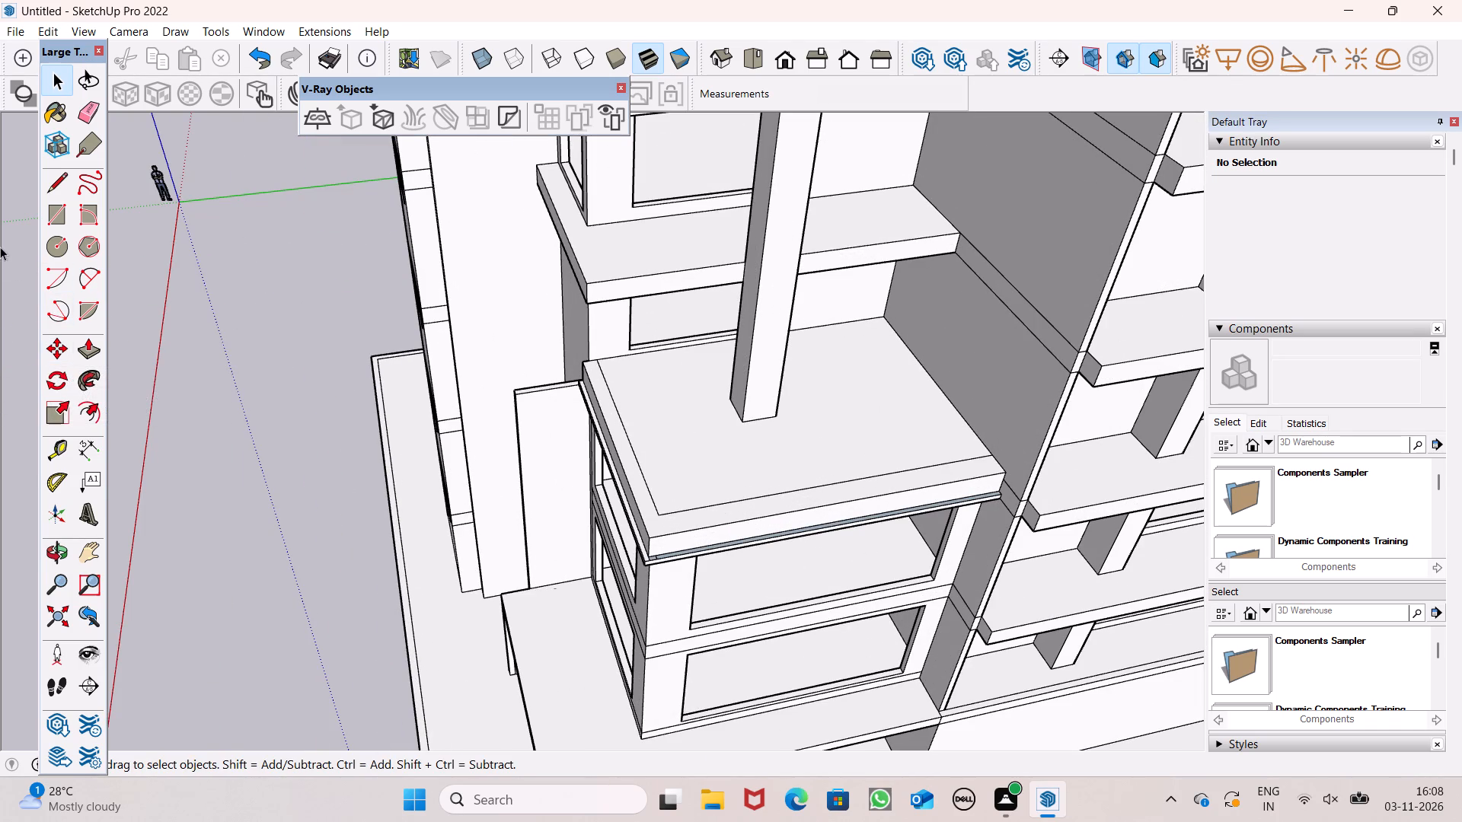
{"action": "left_click", "coordinate": [54, 457]}
{"action": "scroll", "coordinate": [632, 450], "scroll_direction": "up", "scroll_amount": 6}
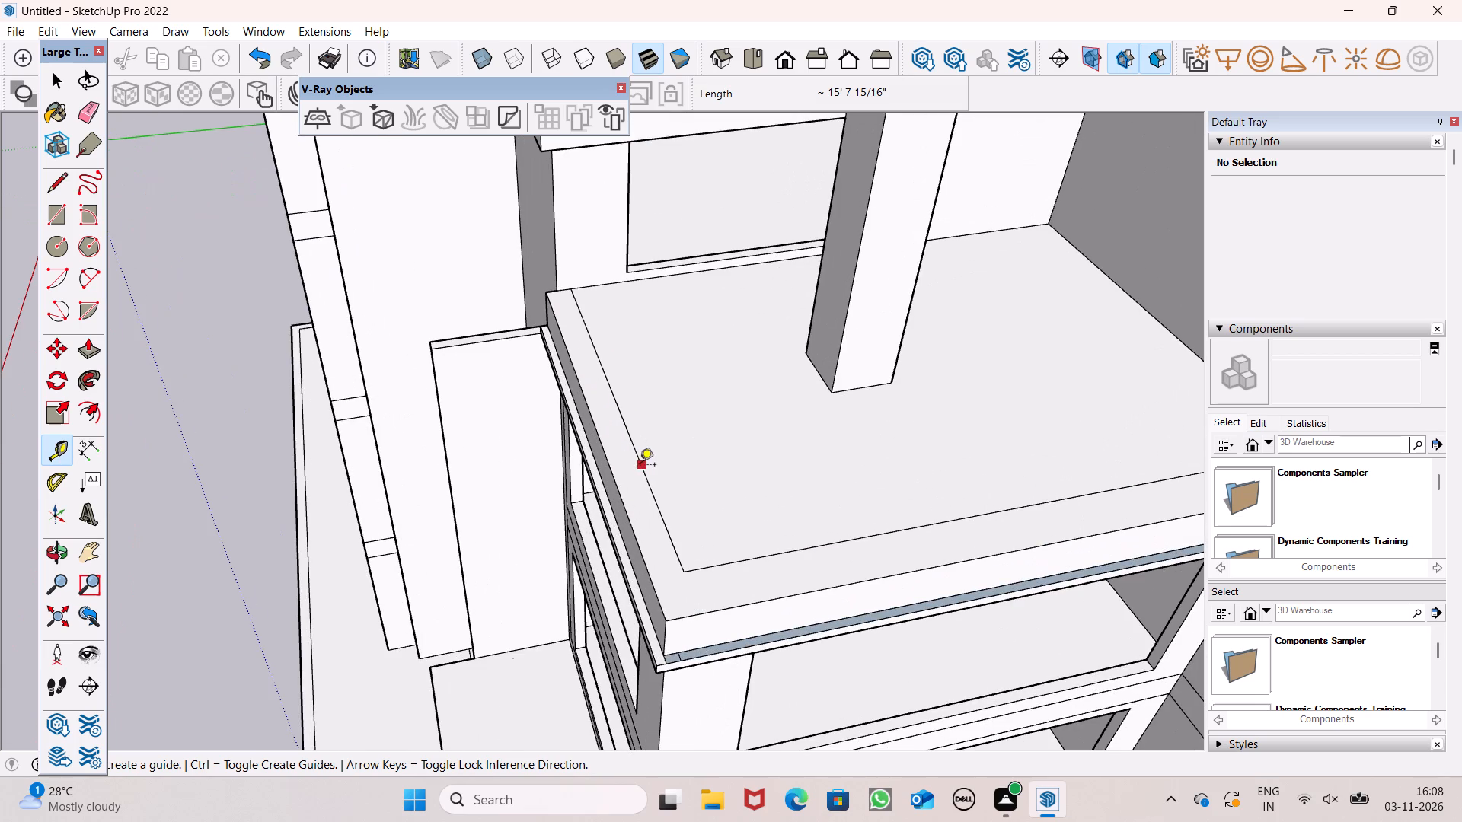
{"action": "left_click", "coordinate": [640, 466]}
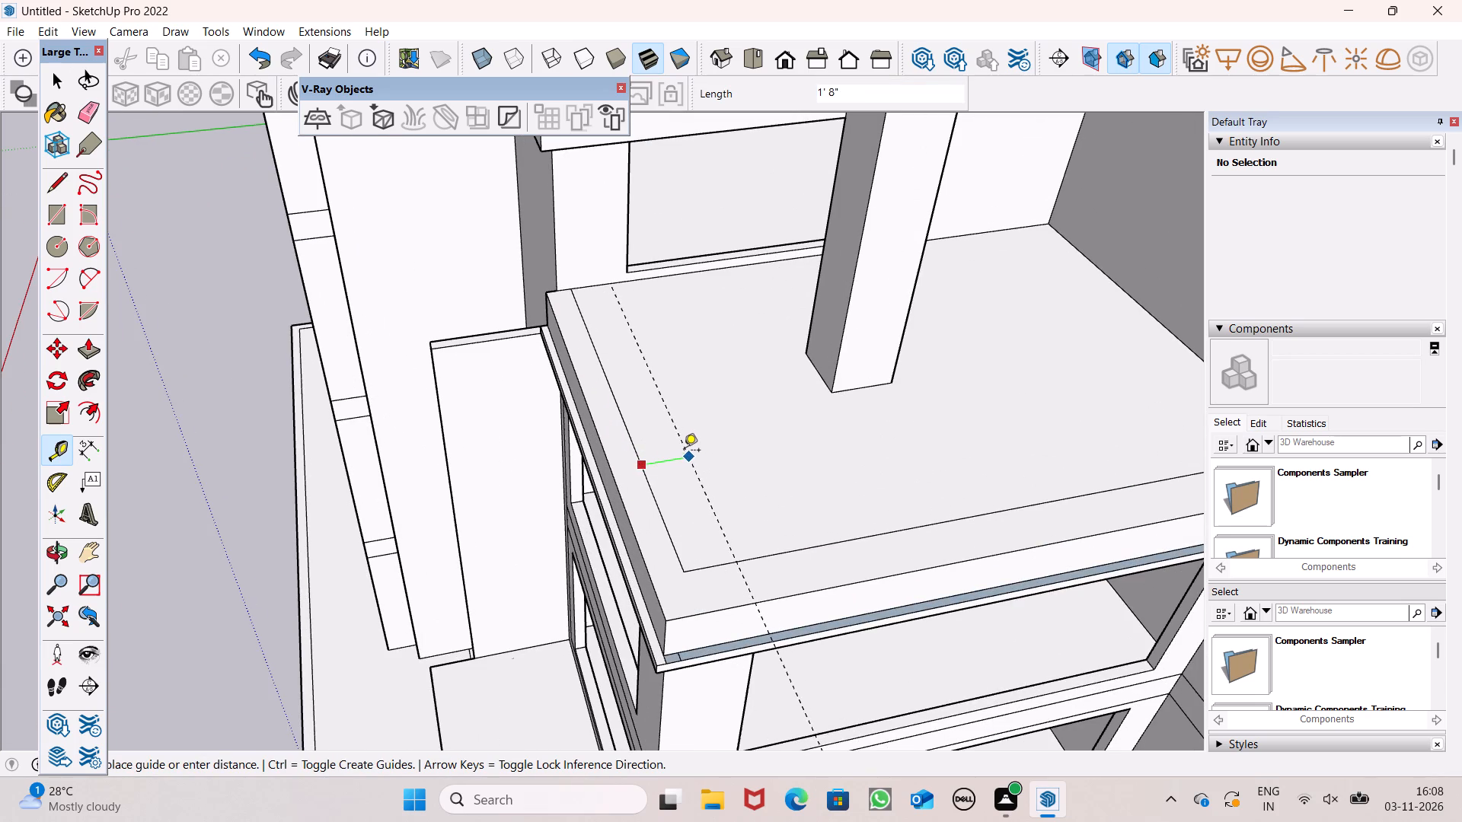
{"action": "left_click", "coordinate": [675, 456]}
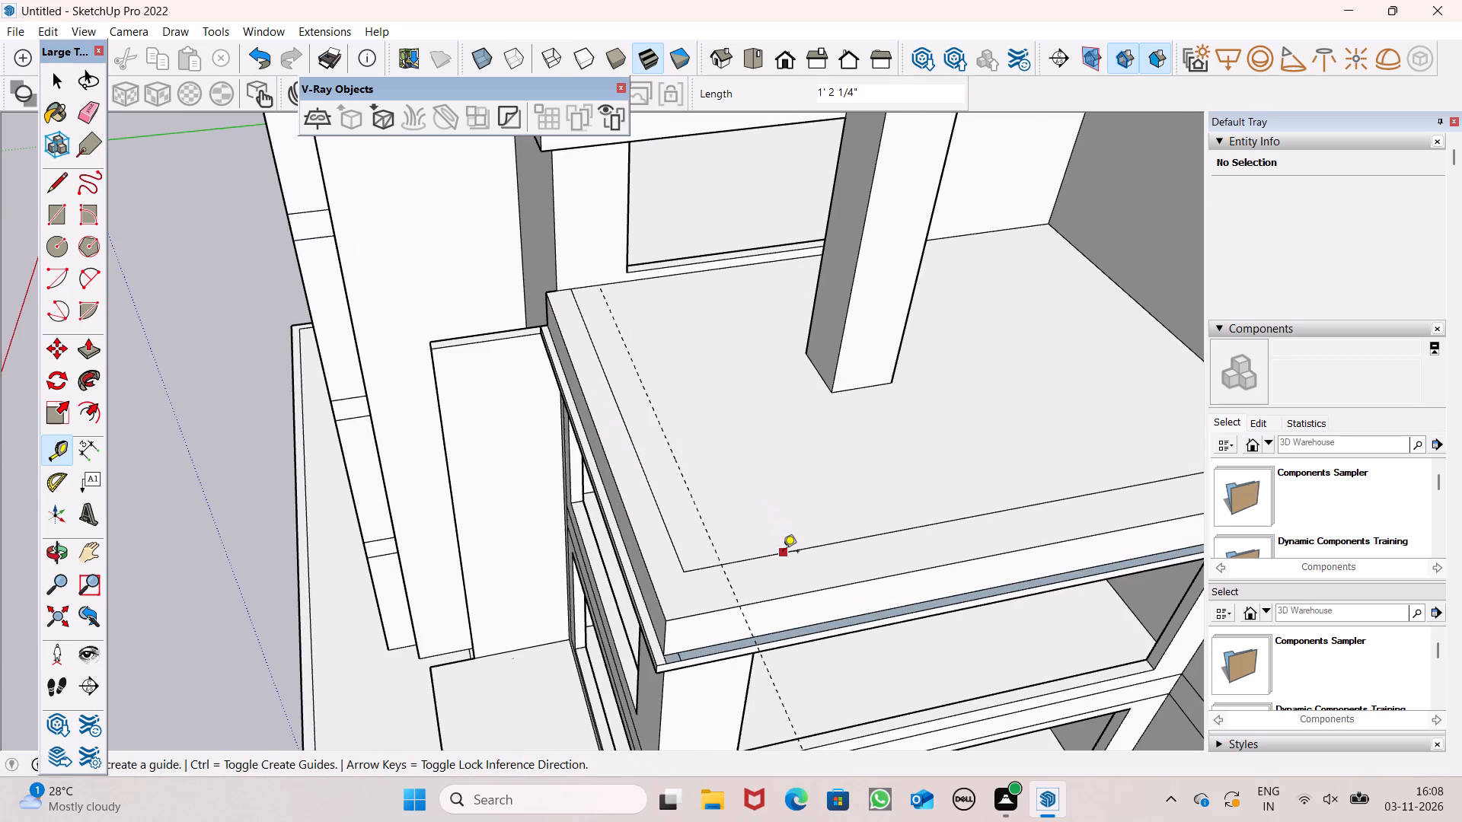
{"action": "left_click", "coordinate": [782, 550]}
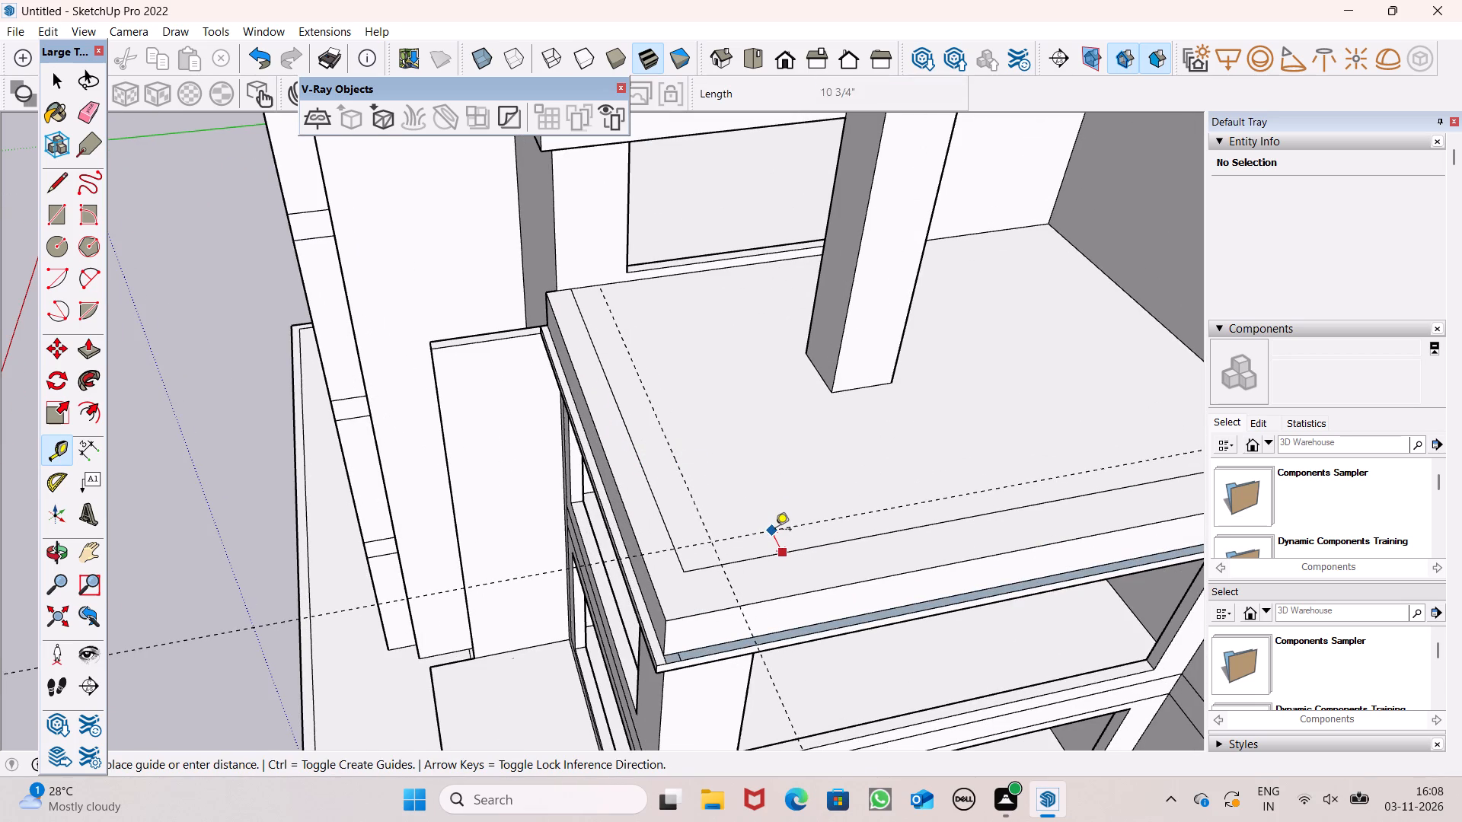
{"action": "left_click", "coordinate": [776, 532]}
Add a parallel guide 2" further inward from both the front guide and the side guide on the terrace slab.
{"action": "left_click", "coordinate": [777, 534]}
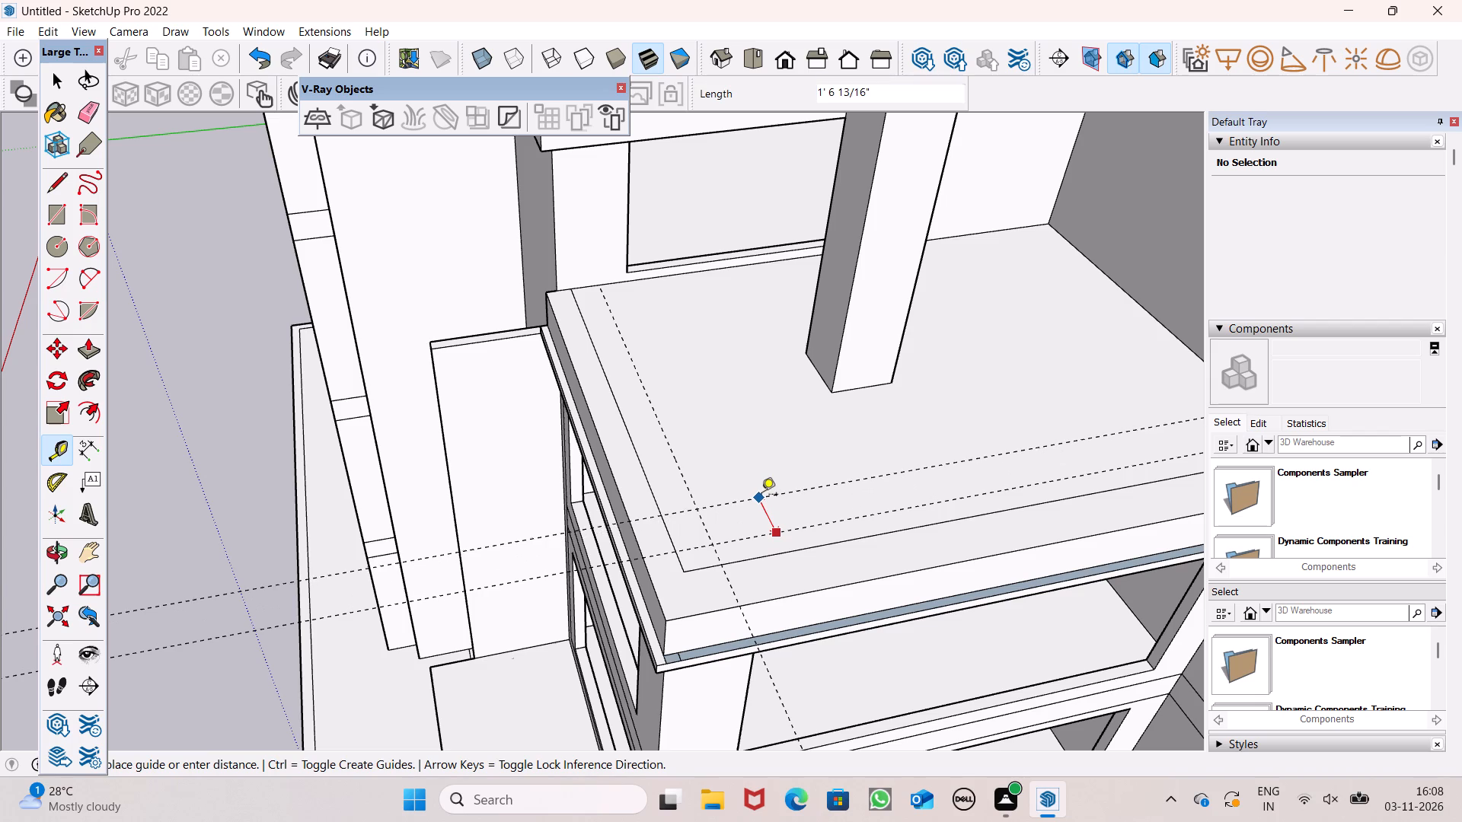
{"action": "type", "text": "2\""}
{"action": "key", "text": "Return"}
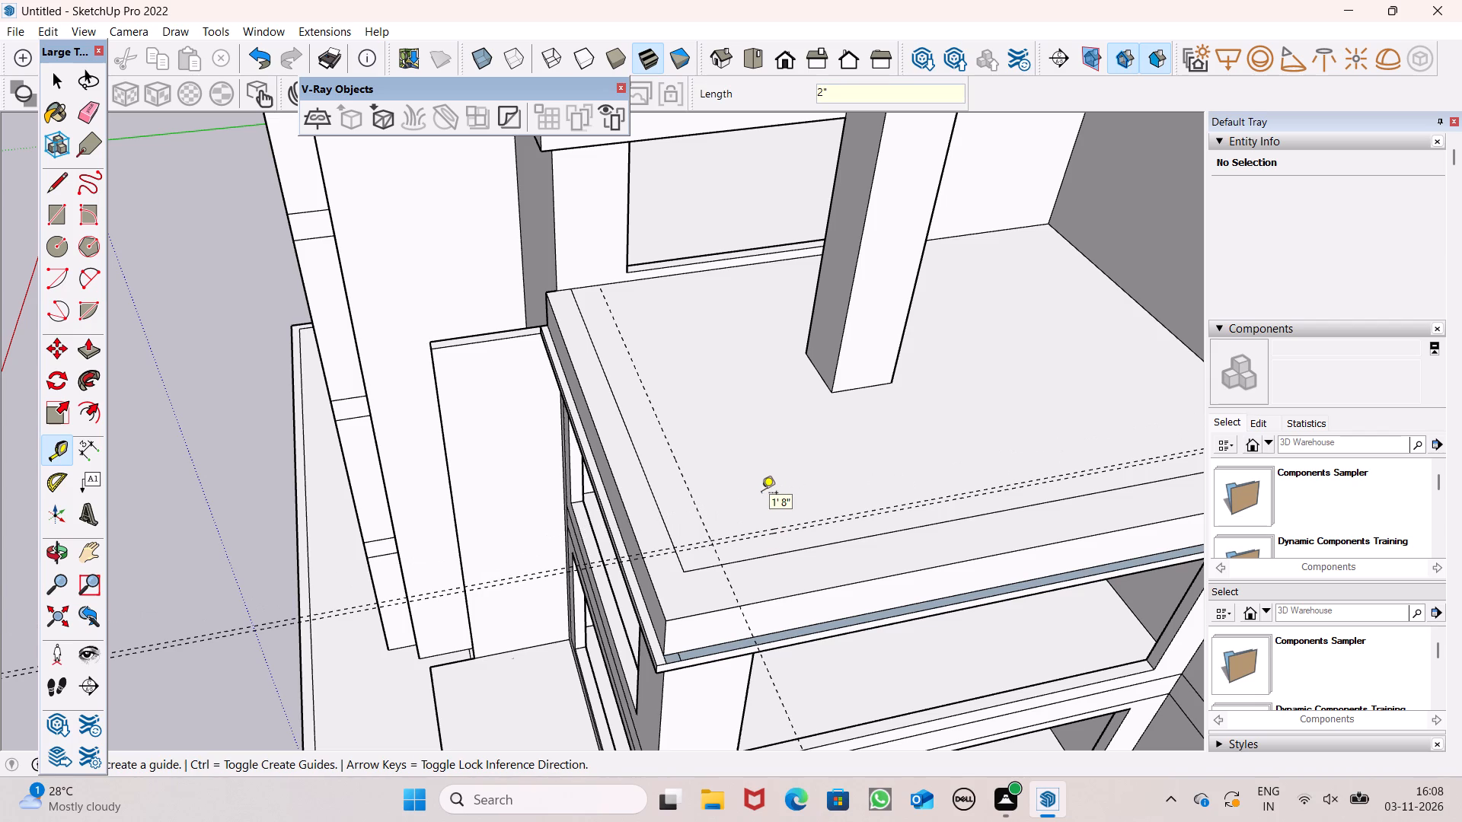
{"action": "left_click", "coordinate": [705, 529]}
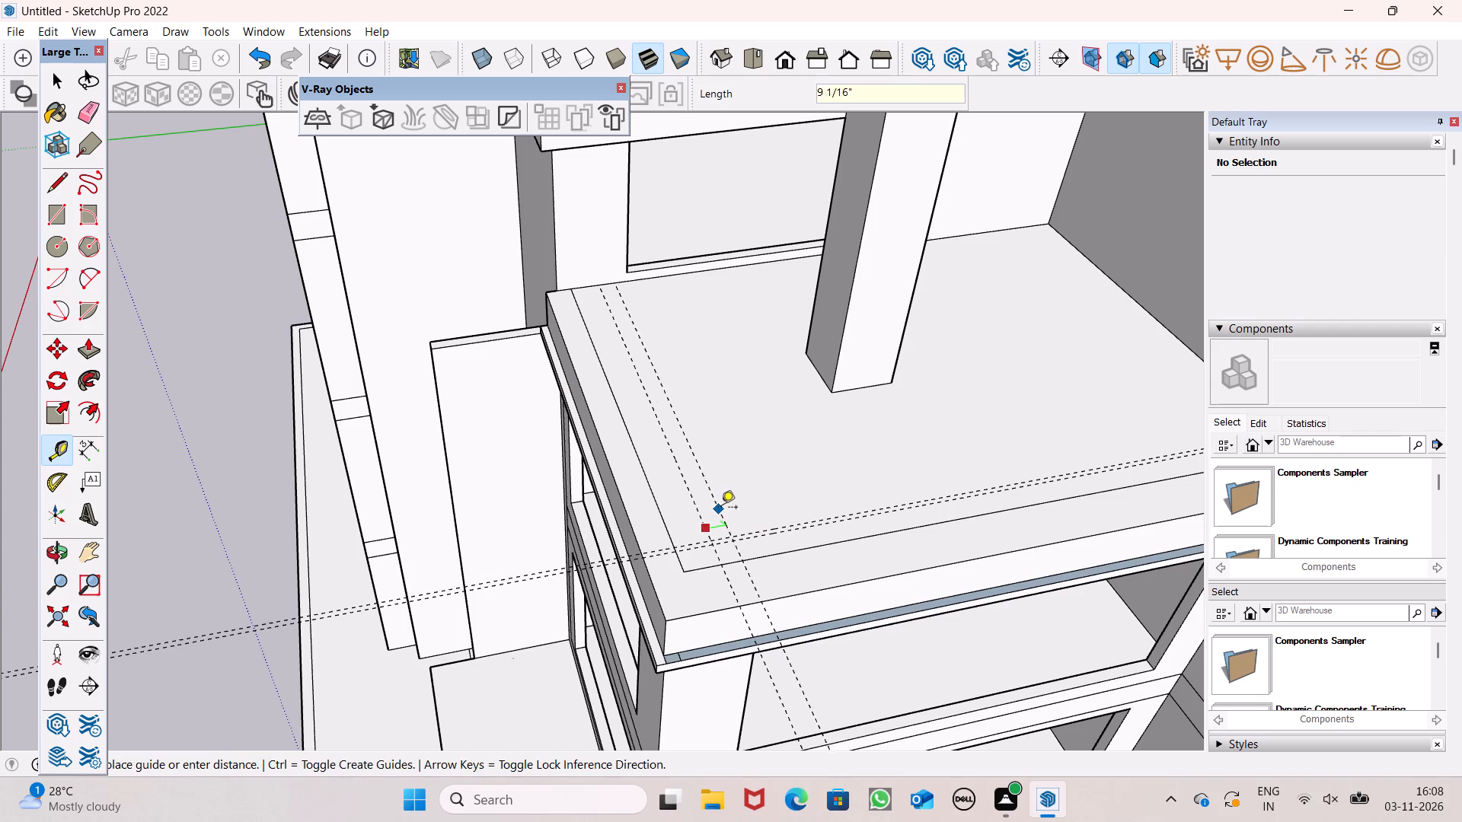
{"action": "type", "text": "2\""}
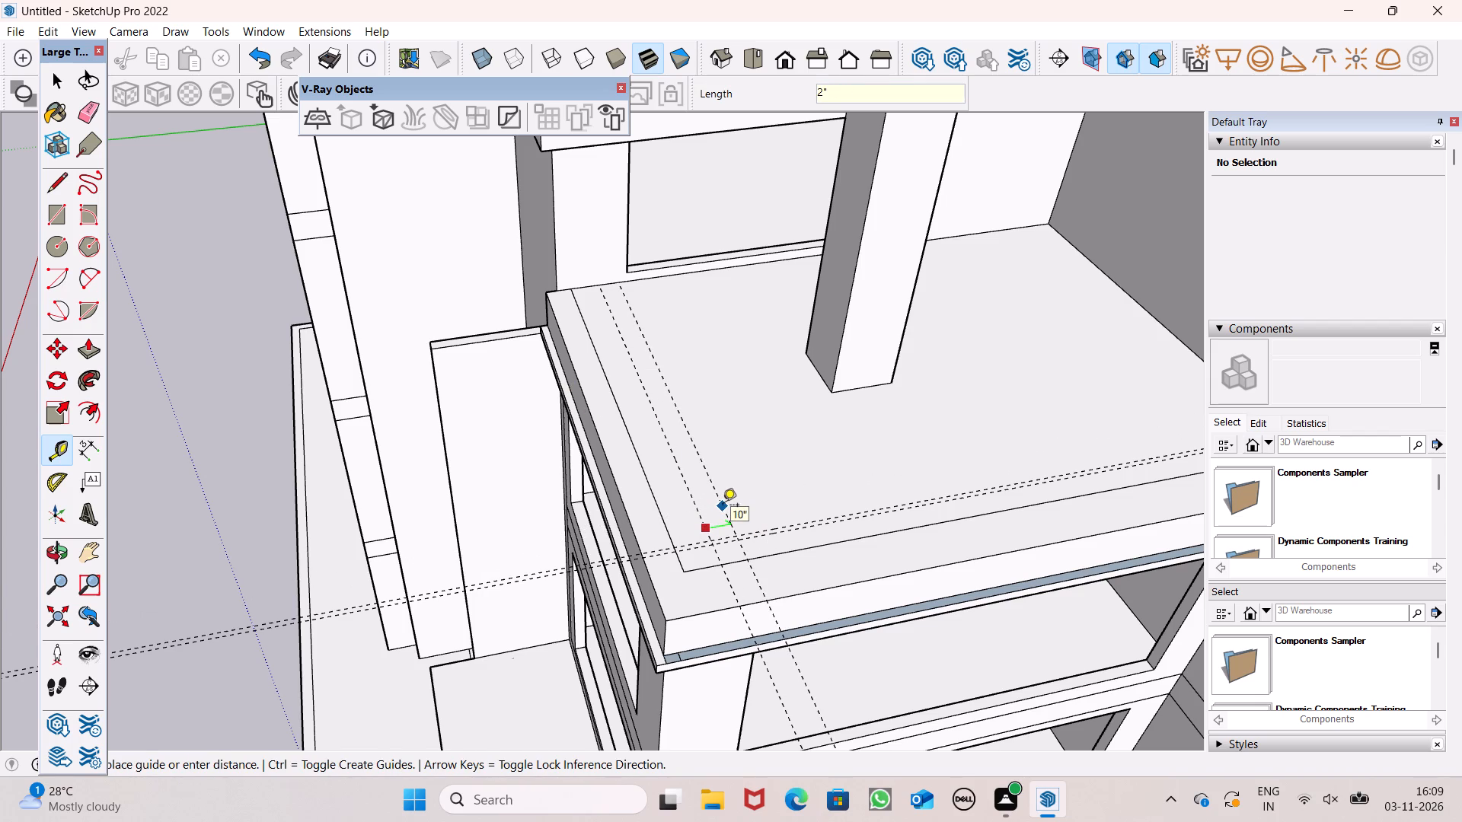
{"action": "key", "text": "Return"}
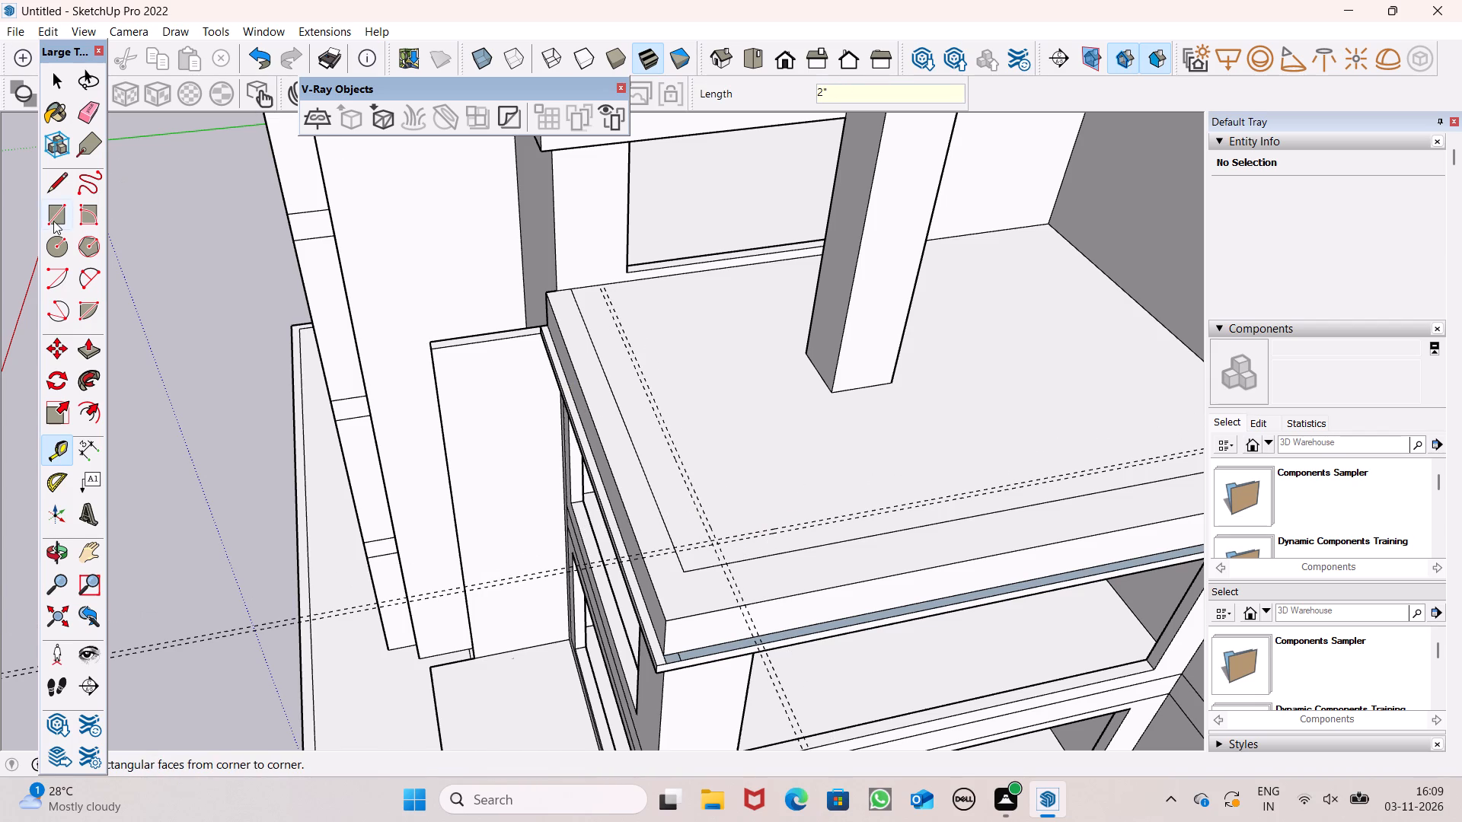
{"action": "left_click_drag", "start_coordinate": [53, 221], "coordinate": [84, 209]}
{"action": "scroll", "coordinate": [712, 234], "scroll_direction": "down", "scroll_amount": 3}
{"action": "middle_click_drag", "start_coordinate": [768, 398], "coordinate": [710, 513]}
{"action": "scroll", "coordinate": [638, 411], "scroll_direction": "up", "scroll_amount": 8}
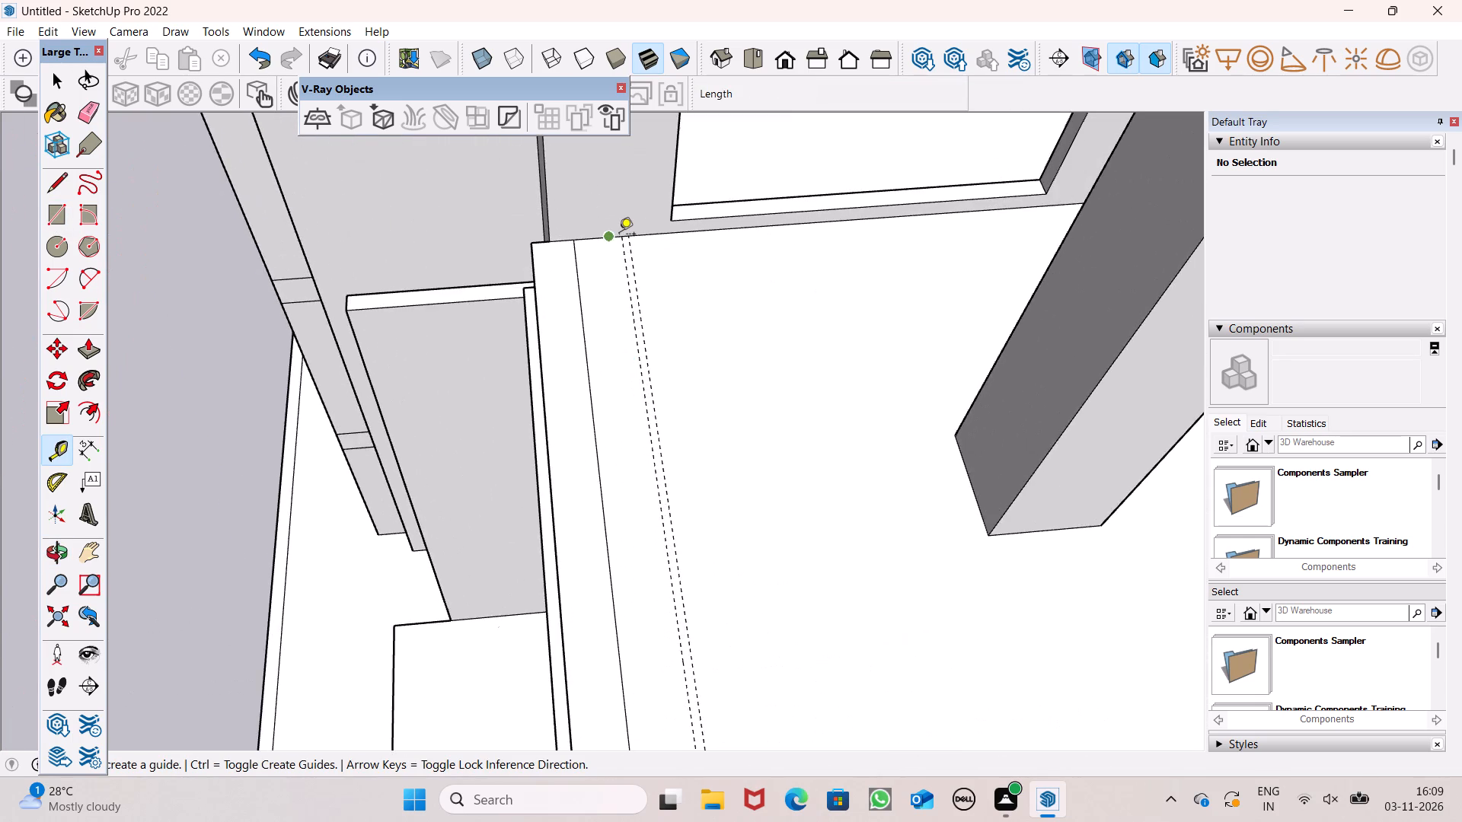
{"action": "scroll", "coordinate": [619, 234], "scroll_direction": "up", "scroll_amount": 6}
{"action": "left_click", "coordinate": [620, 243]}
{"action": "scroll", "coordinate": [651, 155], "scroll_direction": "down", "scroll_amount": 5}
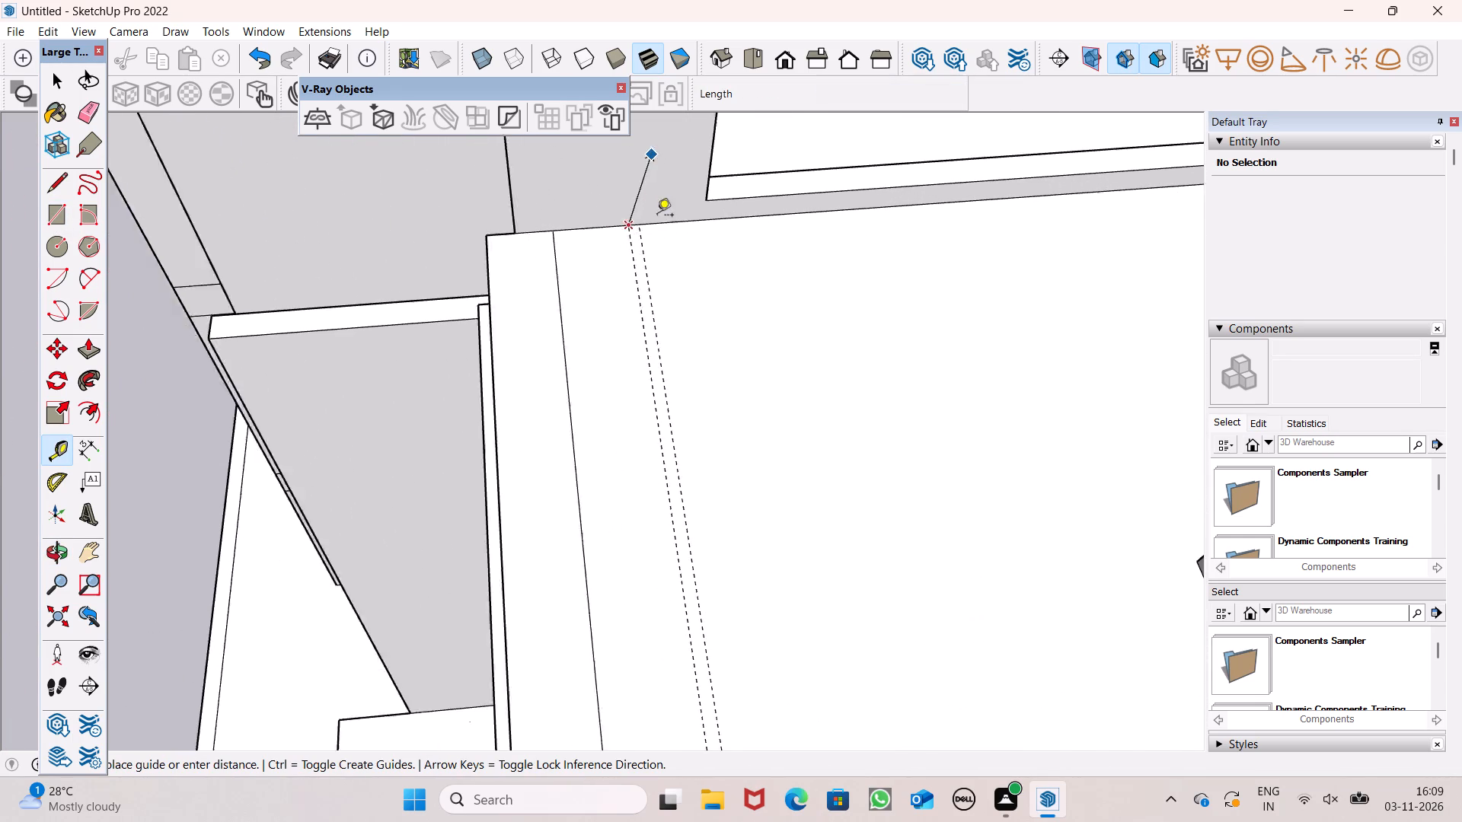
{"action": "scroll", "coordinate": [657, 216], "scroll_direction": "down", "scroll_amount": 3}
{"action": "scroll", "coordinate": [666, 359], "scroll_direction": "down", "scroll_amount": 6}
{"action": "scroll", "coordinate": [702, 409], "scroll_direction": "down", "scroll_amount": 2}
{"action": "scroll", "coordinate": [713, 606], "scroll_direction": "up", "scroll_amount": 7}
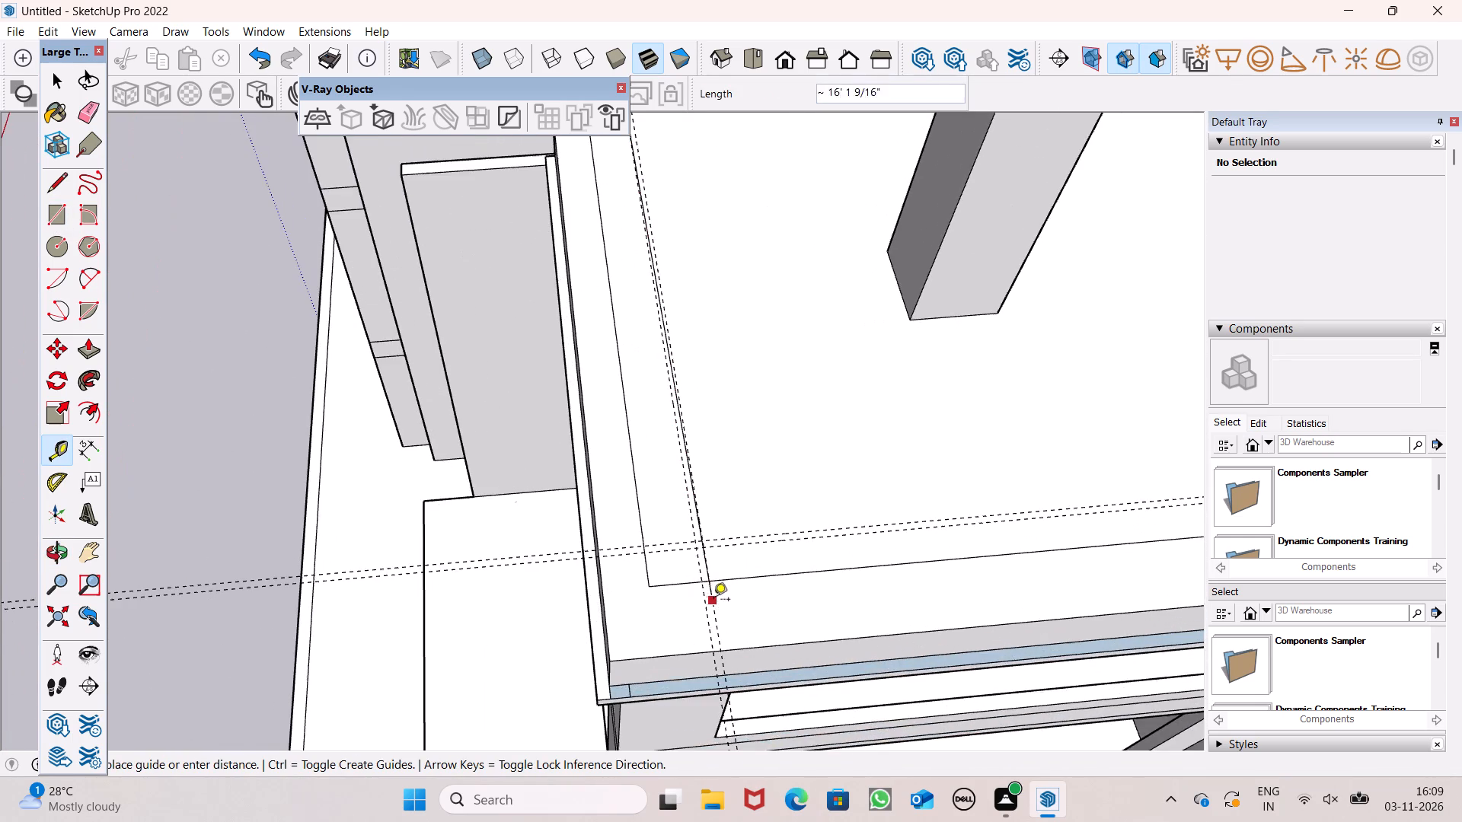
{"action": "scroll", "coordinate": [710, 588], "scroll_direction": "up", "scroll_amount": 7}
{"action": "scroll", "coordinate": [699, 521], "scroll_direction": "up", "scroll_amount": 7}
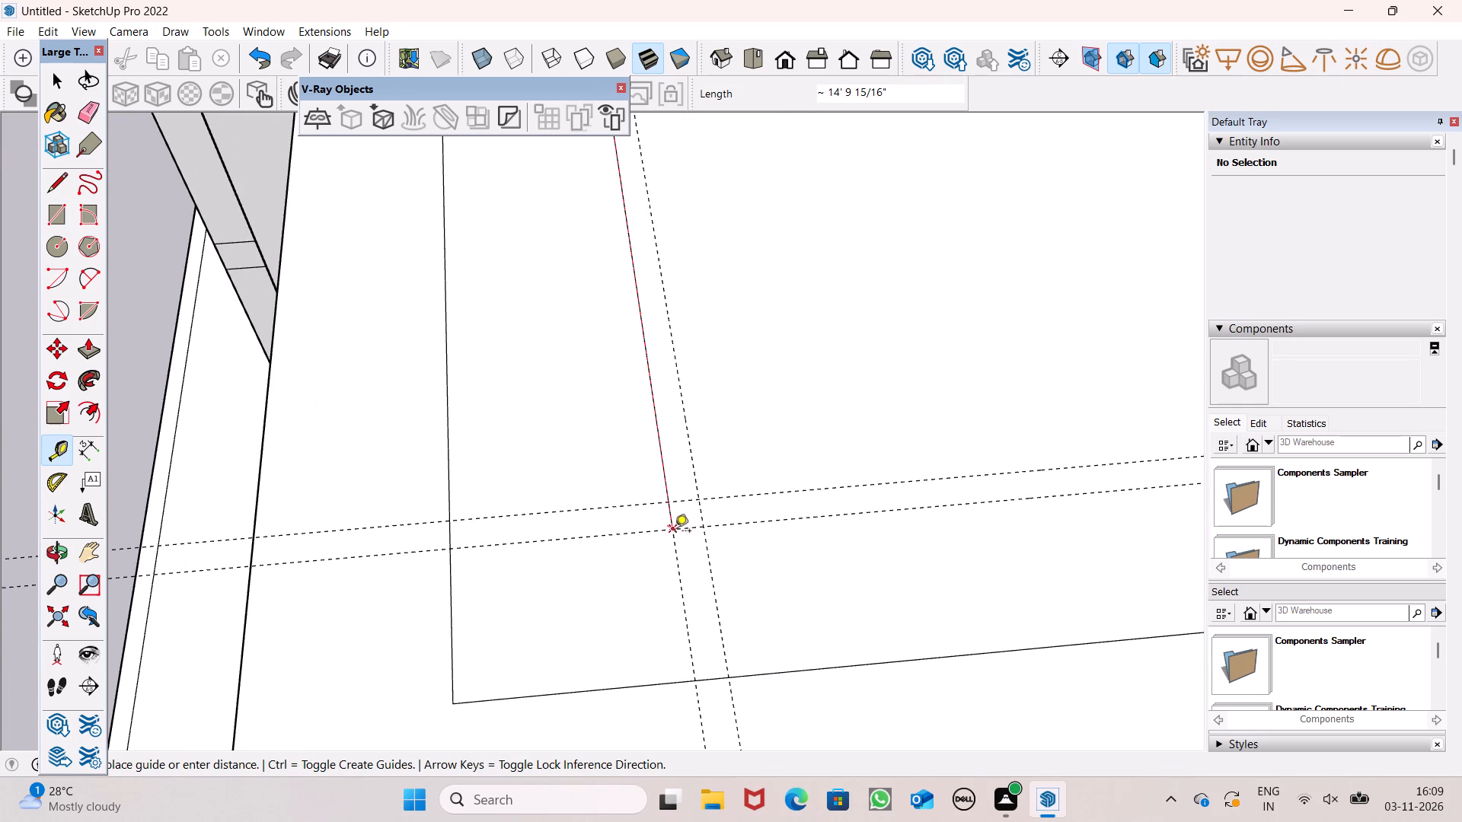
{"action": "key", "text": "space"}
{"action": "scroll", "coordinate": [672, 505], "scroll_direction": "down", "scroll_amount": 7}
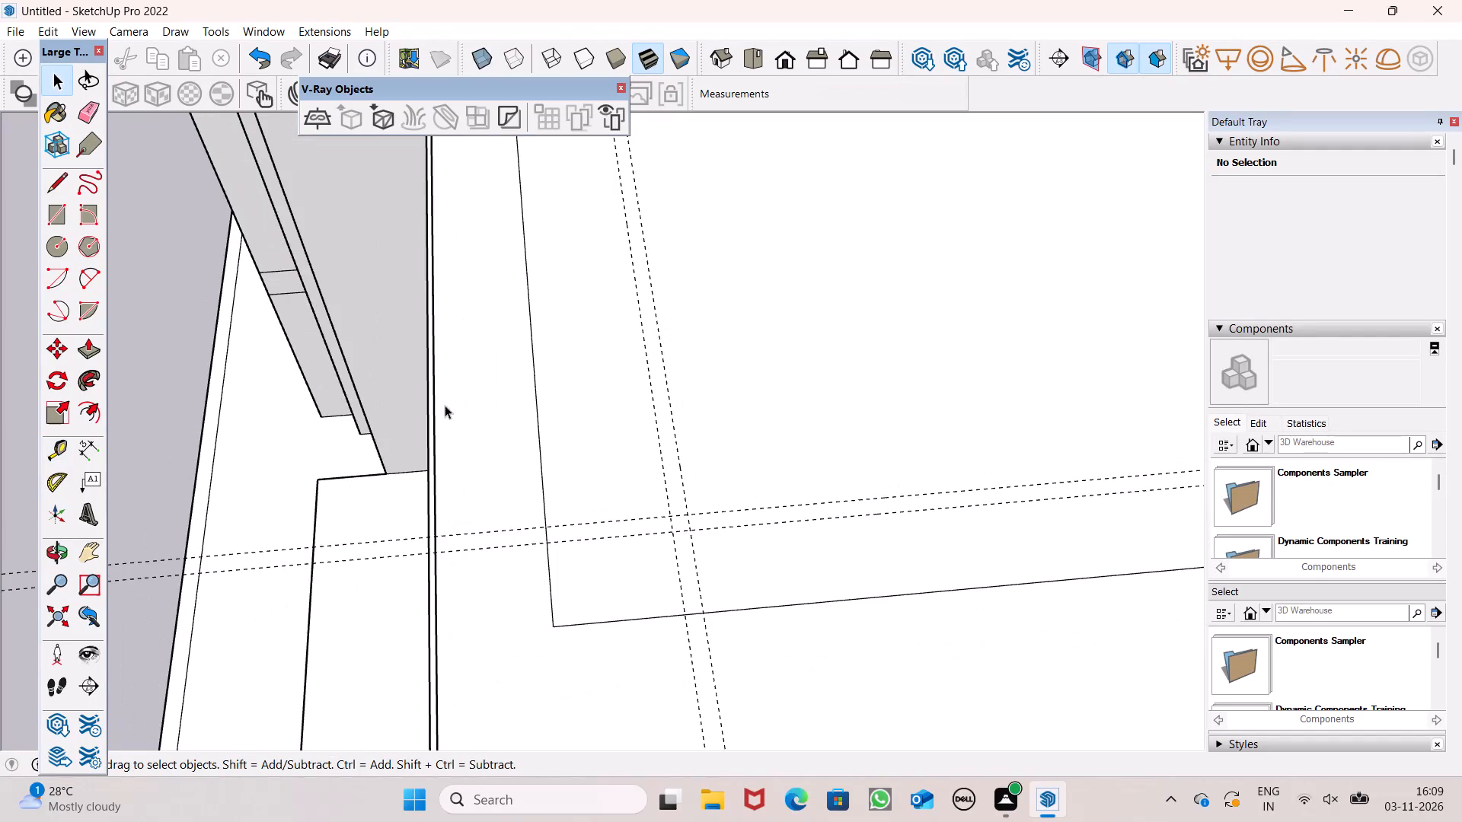
Draw a 2" wide rectangle between the side guides, about 14' 10" from the rear wall to the outer front guide.
{"action": "left_click", "coordinate": [60, 220]}
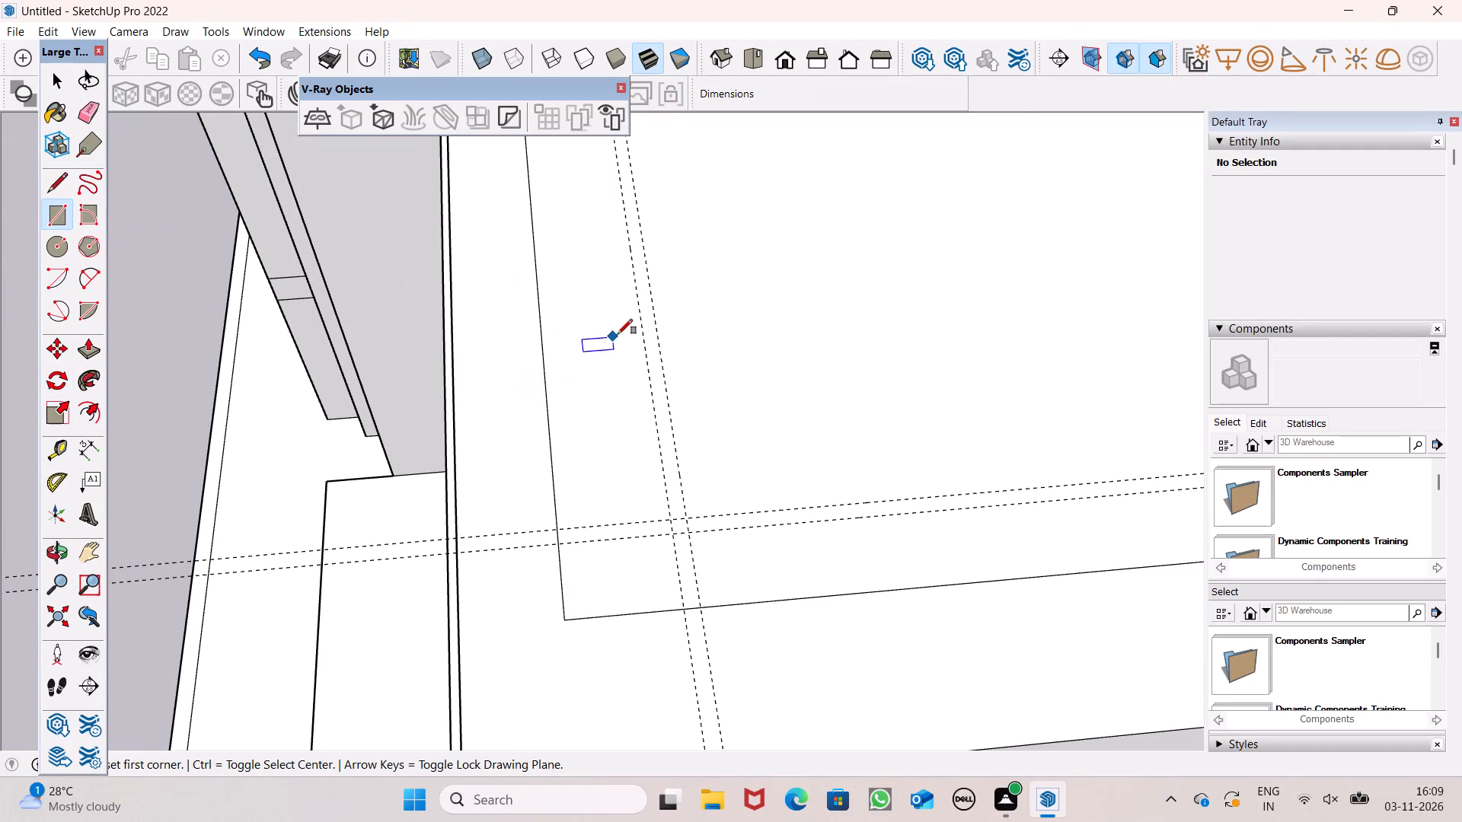
{"action": "scroll", "coordinate": [618, 334], "scroll_direction": "down", "scroll_amount": 7}
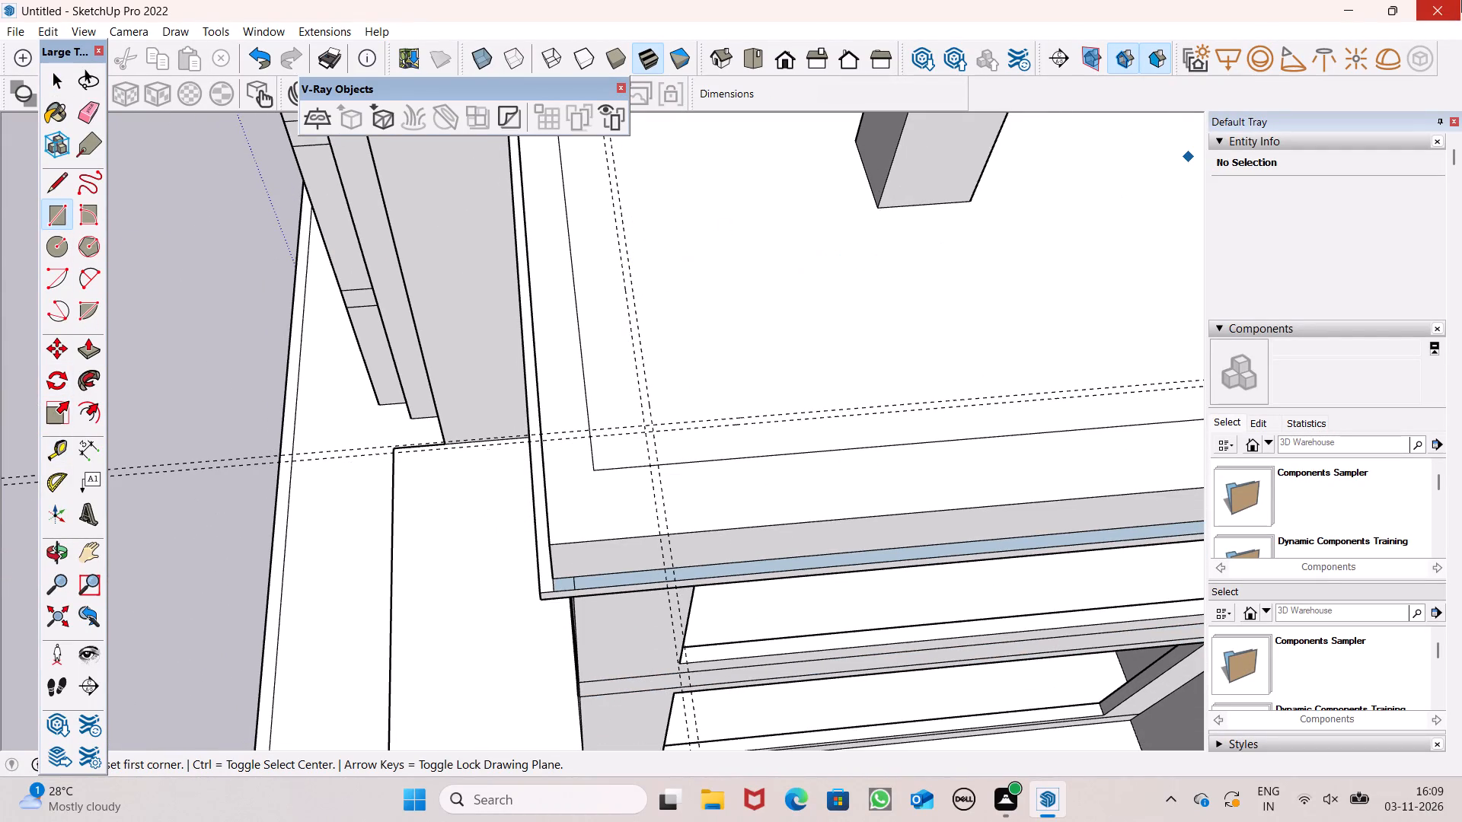
{"action": "scroll", "coordinate": [905, 271], "scroll_direction": "down", "scroll_amount": 5}
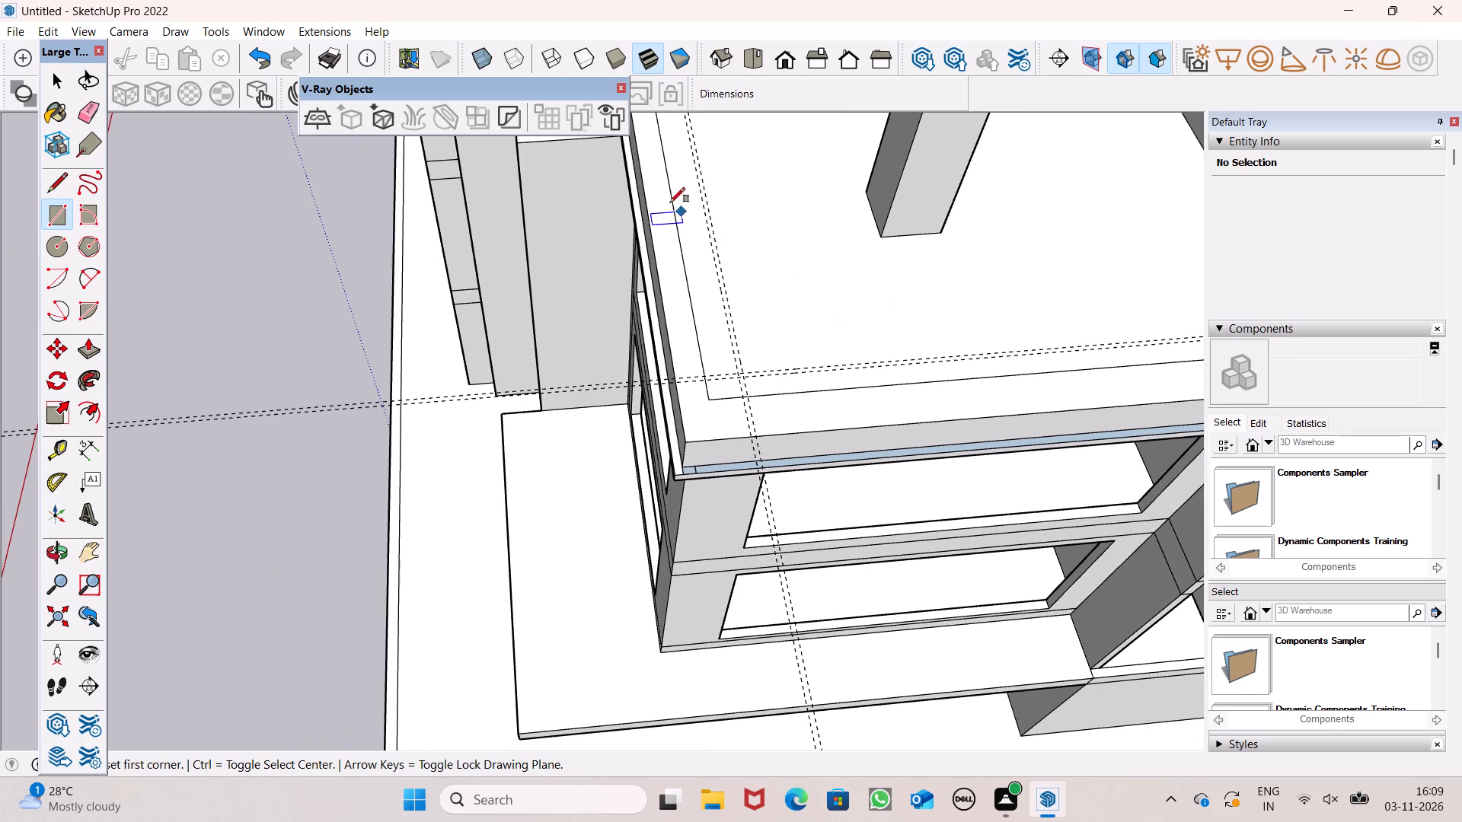
{"action": "scroll", "coordinate": [713, 484], "scroll_direction": "down", "scroll_amount": 6}
{"action": "scroll", "coordinate": [689, 288], "scroll_direction": "up", "scroll_amount": 7}
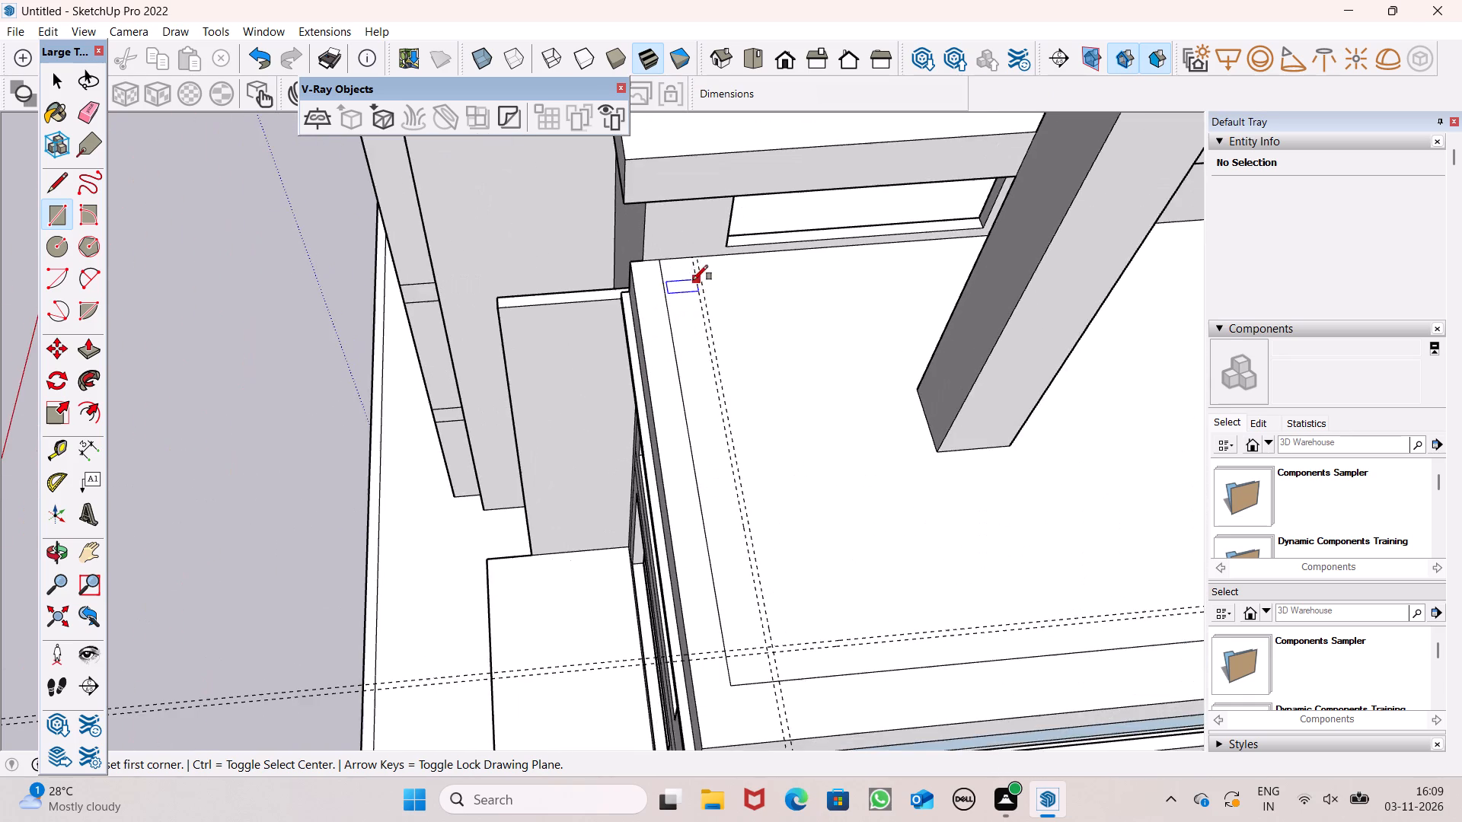
{"action": "scroll", "coordinate": [697, 234], "scroll_direction": "up", "scroll_amount": 18}
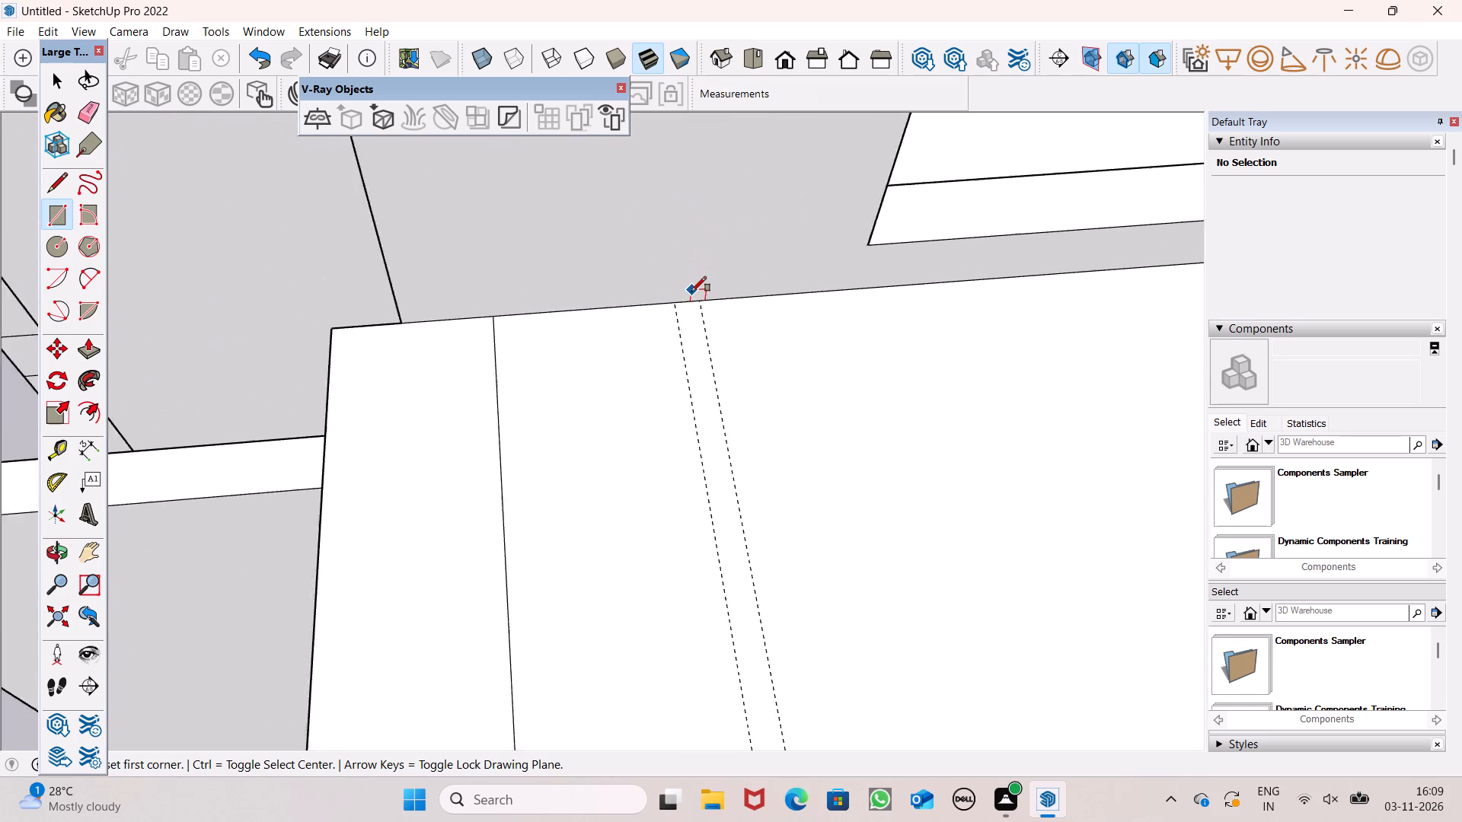
{"action": "scroll", "coordinate": [691, 292], "scroll_direction": "up", "scroll_amount": 3}
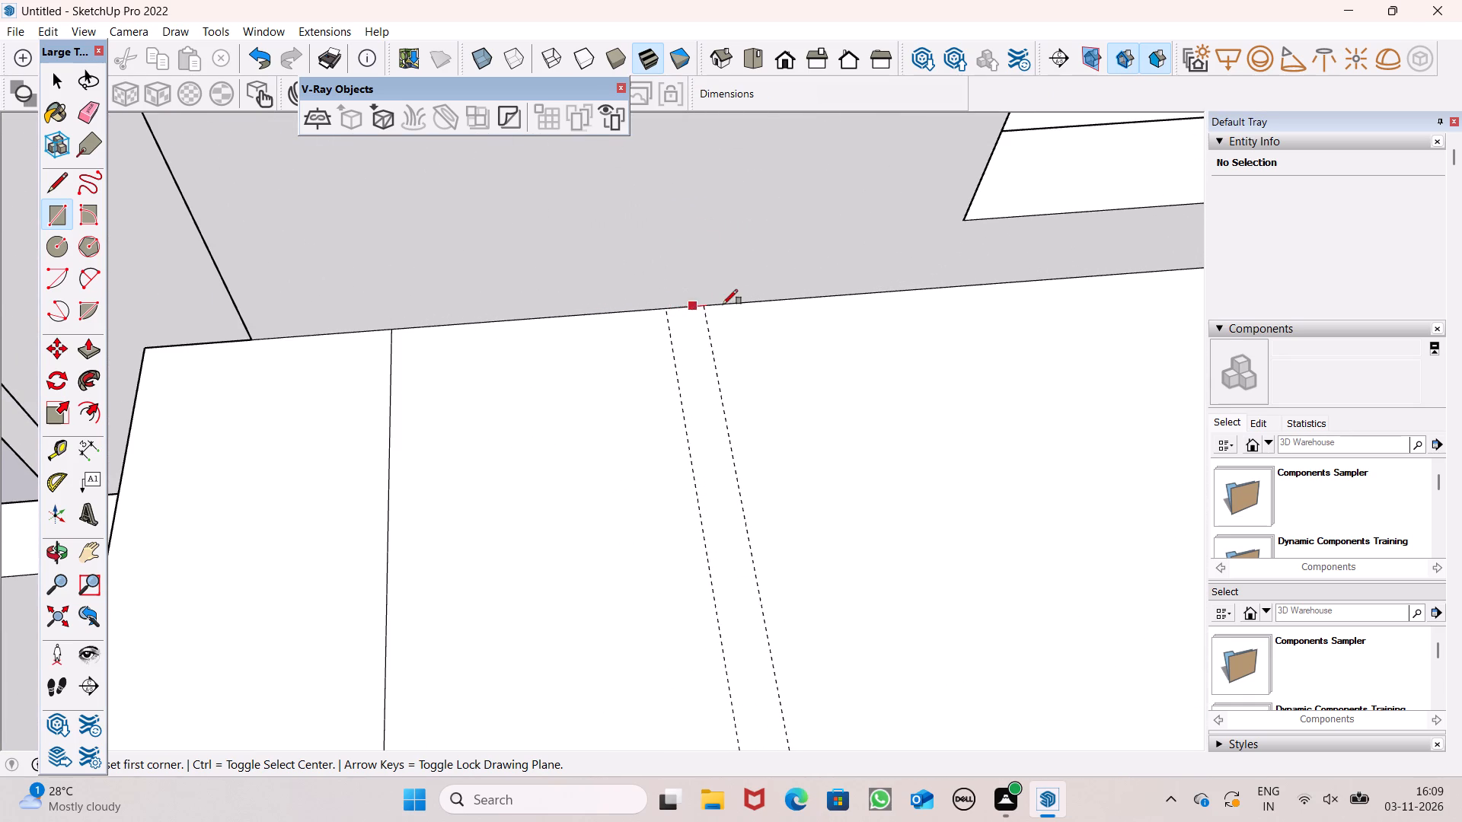
{"action": "left_click", "coordinate": [666, 308]}
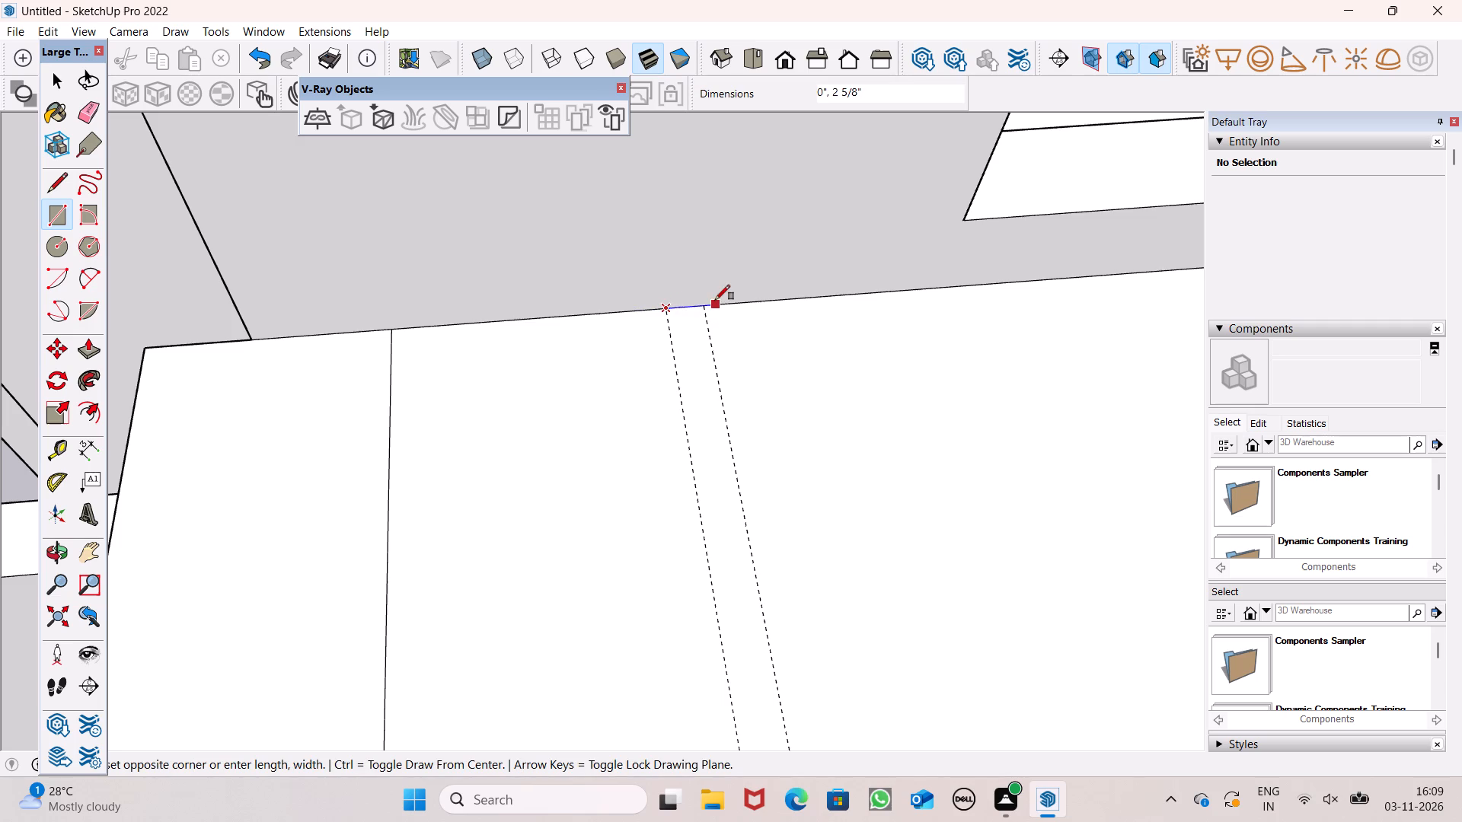
{"action": "left_click", "coordinate": [703, 303]}
{"action": "scroll", "coordinate": [752, 439], "scroll_direction": "down", "scroll_amount": 7}
{"action": "scroll", "coordinate": [667, 347], "scroll_direction": "down", "scroll_amount": 13}
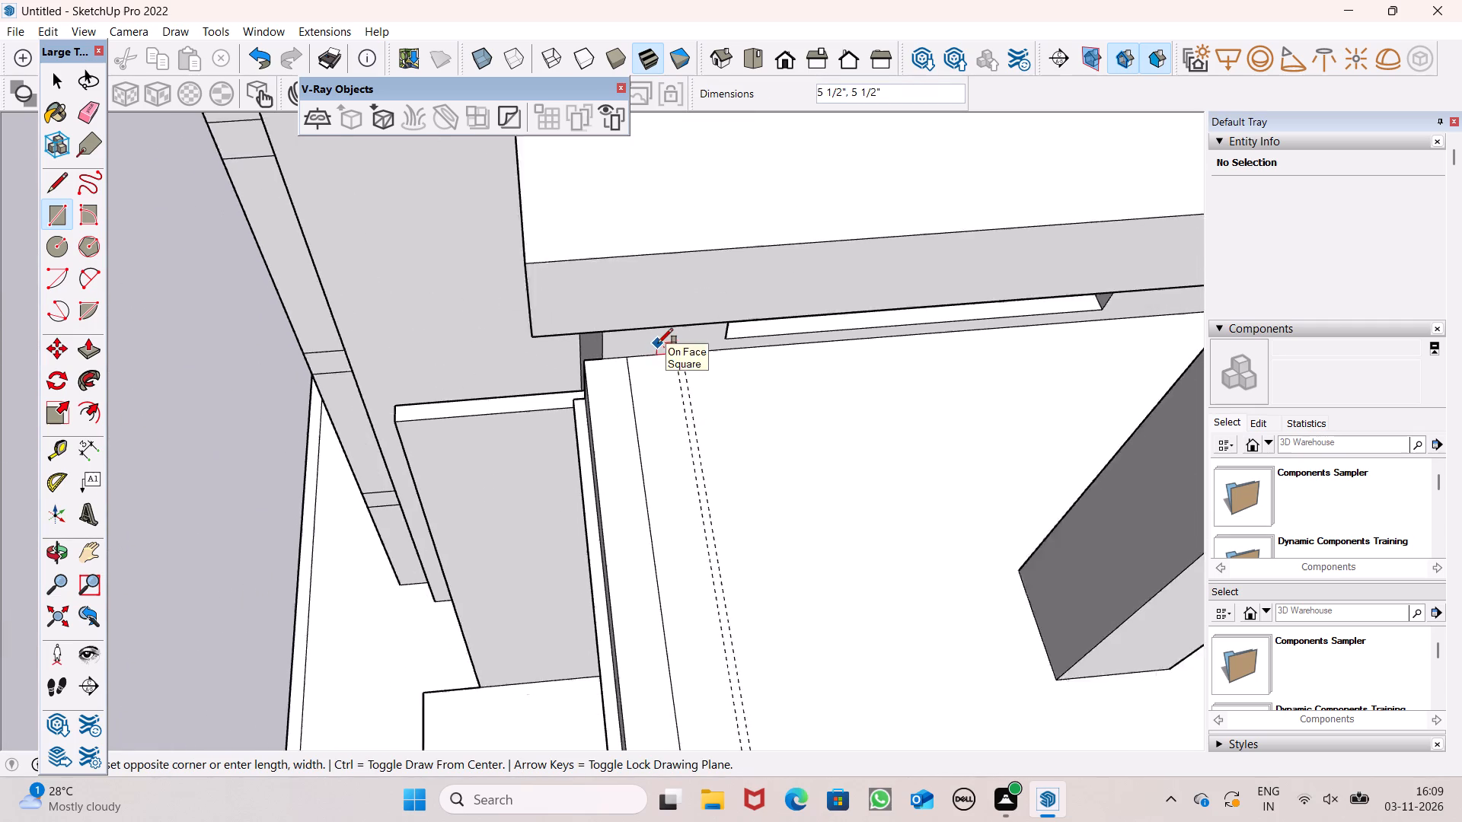
{"action": "scroll", "coordinate": [658, 343], "scroll_direction": "down", "scroll_amount": 4}
{"action": "scroll", "coordinate": [657, 411], "scroll_direction": "down", "scroll_amount": 3}
{"action": "scroll", "coordinate": [714, 617], "scroll_direction": "down", "scroll_amount": 2}
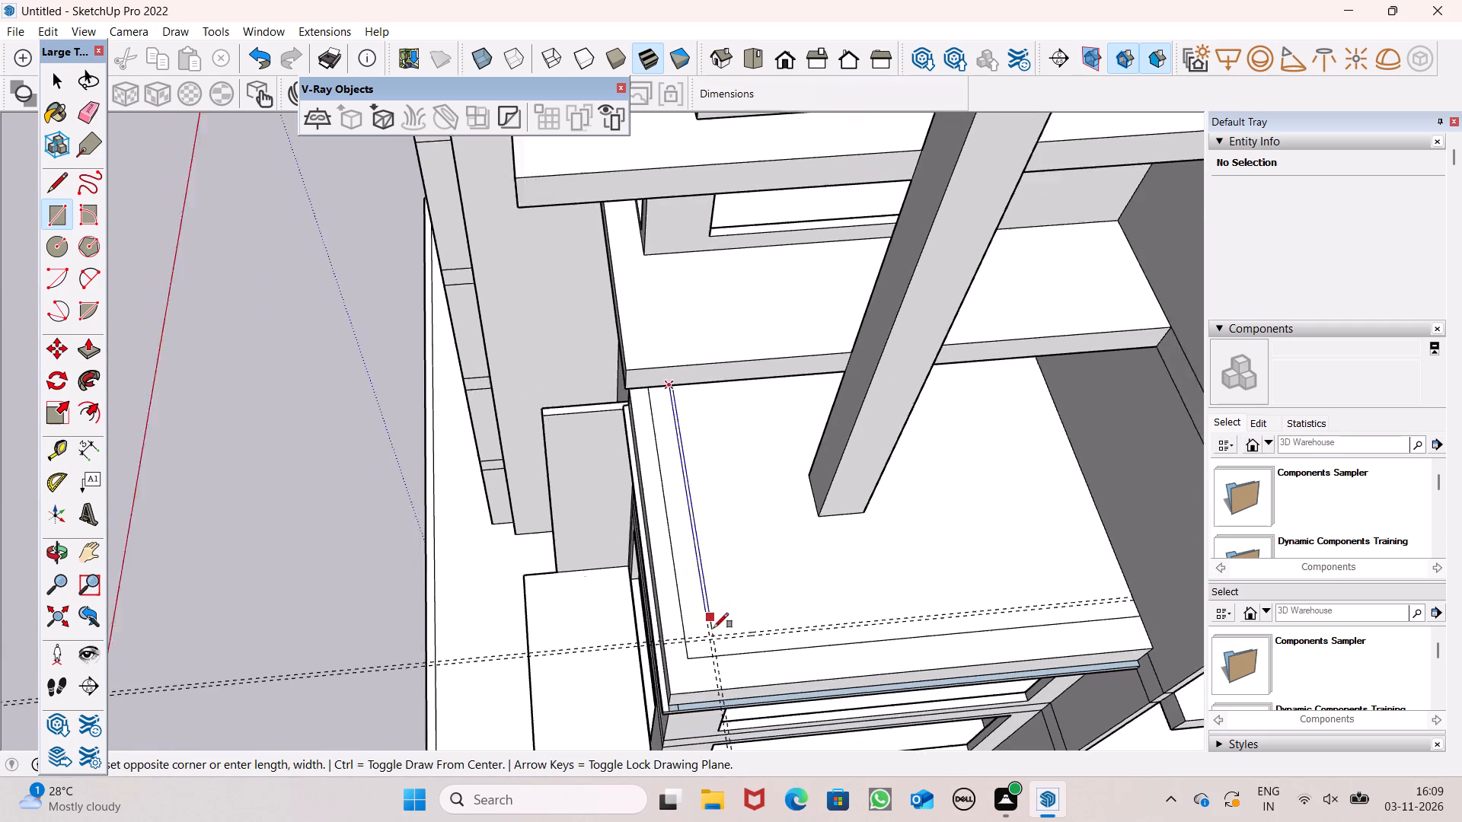
{"action": "scroll", "coordinate": [715, 696], "scroll_direction": "up", "scroll_amount": 7}
{"action": "scroll", "coordinate": [701, 578], "scroll_direction": "up", "scroll_amount": 8}
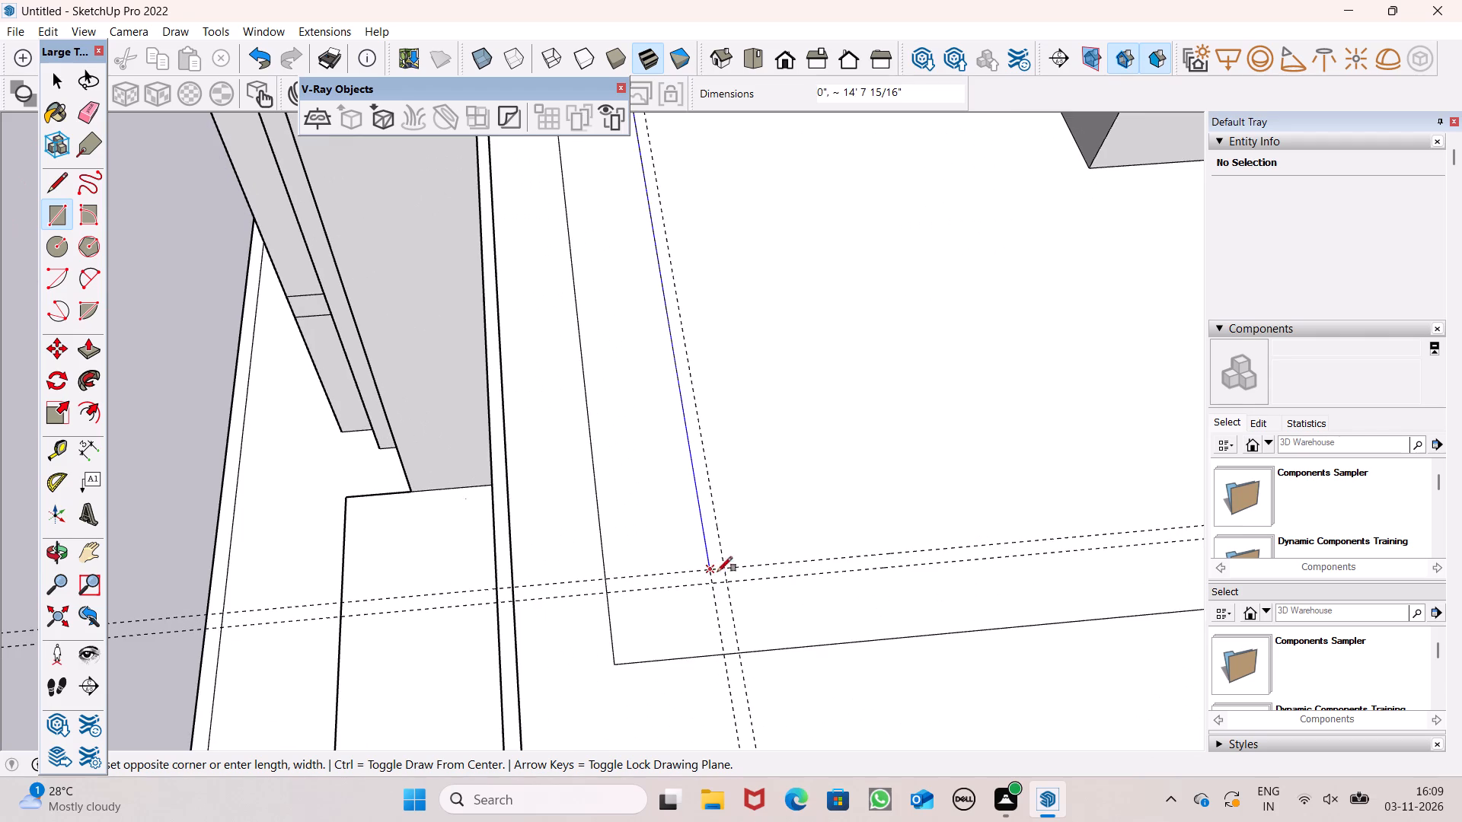
{"action": "scroll", "coordinate": [726, 582], "scroll_direction": "up", "scroll_amount": 6}
{"action": "left_click", "coordinate": [726, 585]}
Draw a 2" wide rectangle between the front guides, about 20' 10" from the side strip's corner to the opposite wall.
{"action": "scroll", "coordinate": [563, 526], "scroll_direction": "down", "scroll_amount": 6}
{"action": "scroll", "coordinate": [646, 553], "scroll_direction": "up", "scroll_amount": 6}
{"action": "left_click", "coordinate": [624, 539]}
{"action": "scroll", "coordinate": [487, 483], "scroll_direction": "down", "scroll_amount": 5}
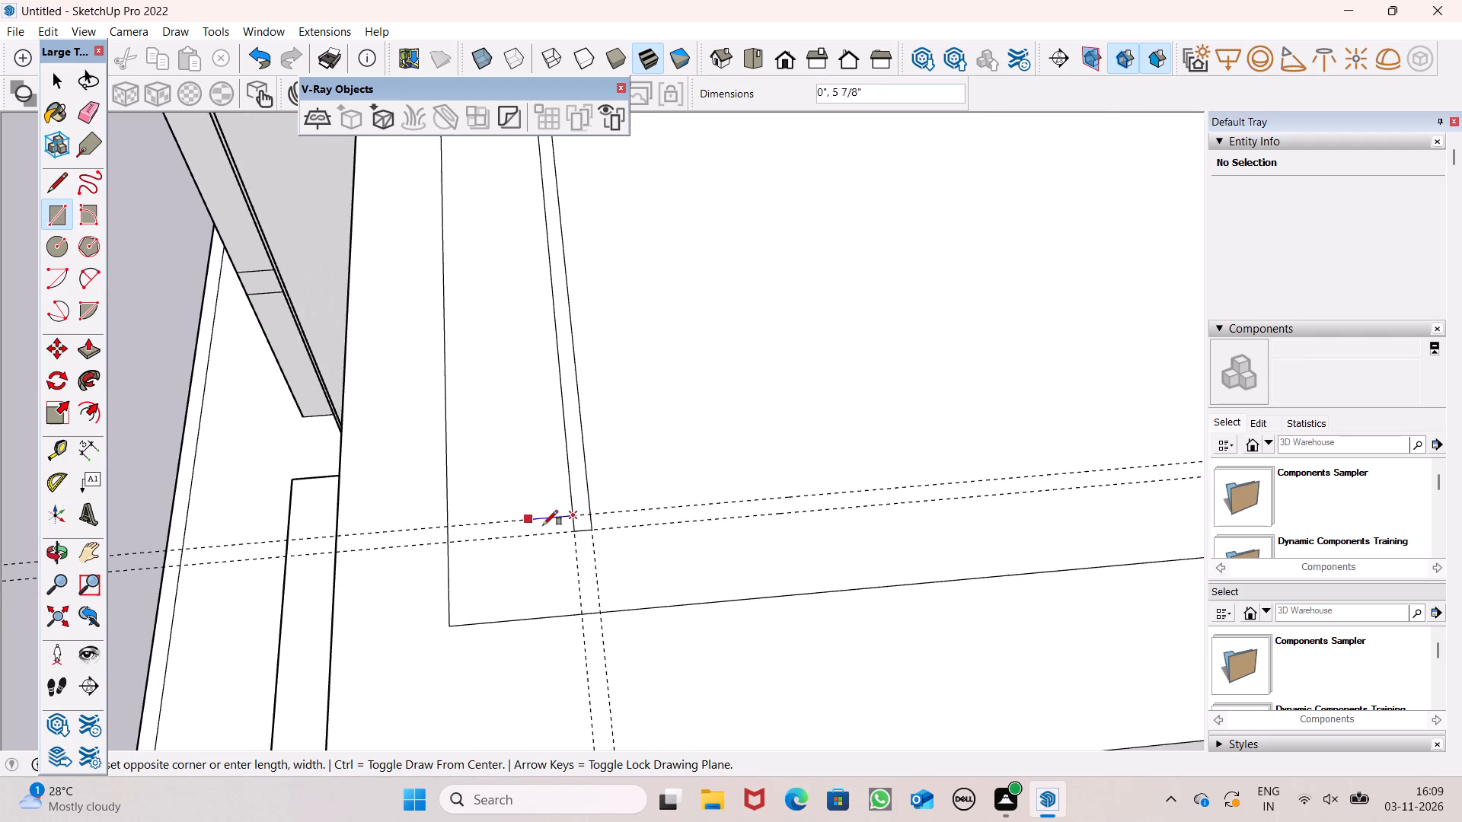
{"action": "scroll", "coordinate": [543, 525], "scroll_direction": "down", "scroll_amount": 13}
{"action": "scroll", "coordinate": [628, 548], "scroll_direction": "down", "scroll_amount": 2}
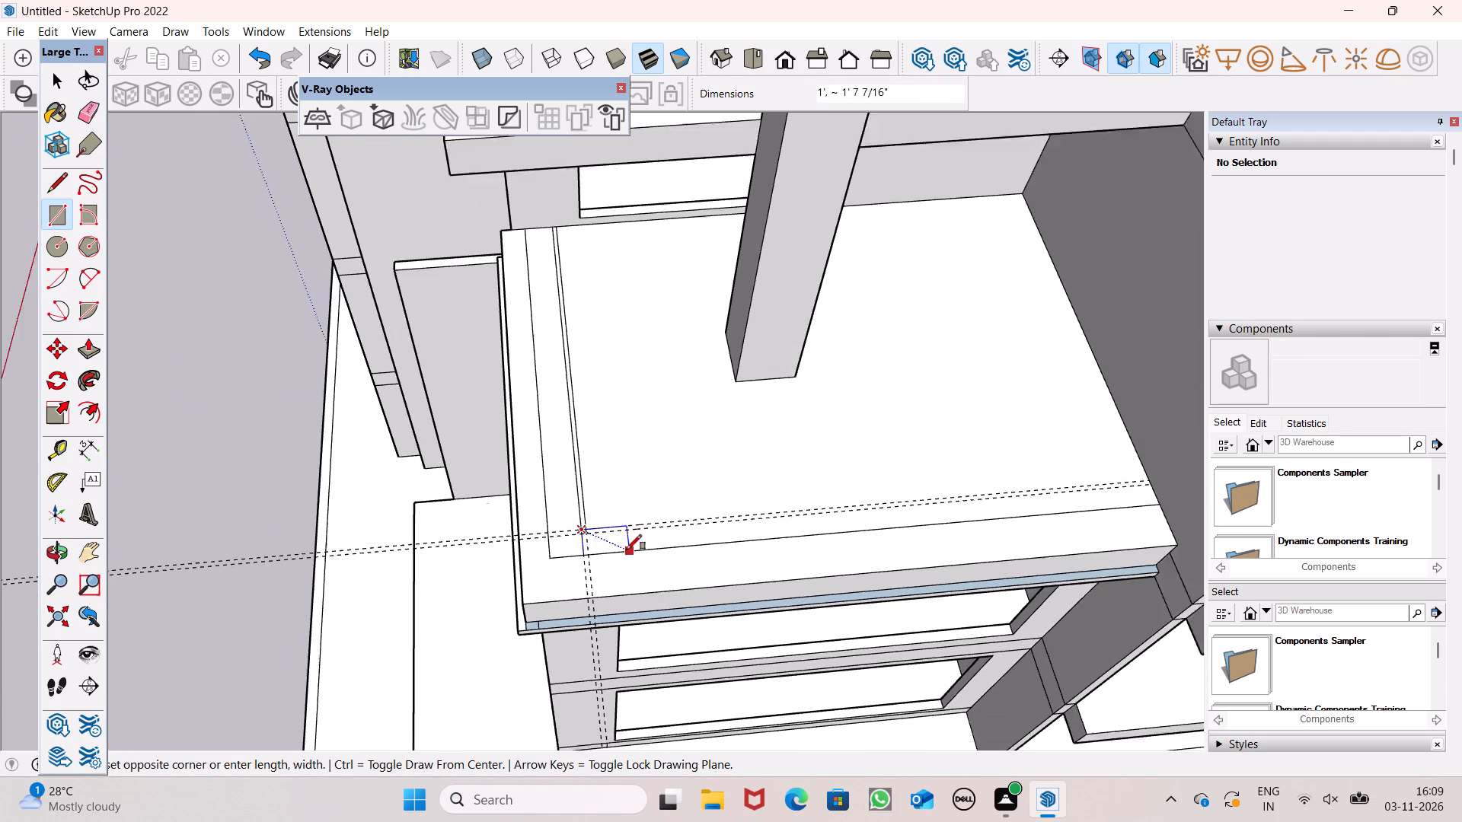
{"action": "scroll", "coordinate": [627, 550], "scroll_direction": "down", "scroll_amount": 1}
{"action": "scroll", "coordinate": [997, 502], "scroll_direction": "up", "scroll_amount": 6}
{"action": "scroll", "coordinate": [1134, 481], "scroll_direction": "up", "scroll_amount": 4}
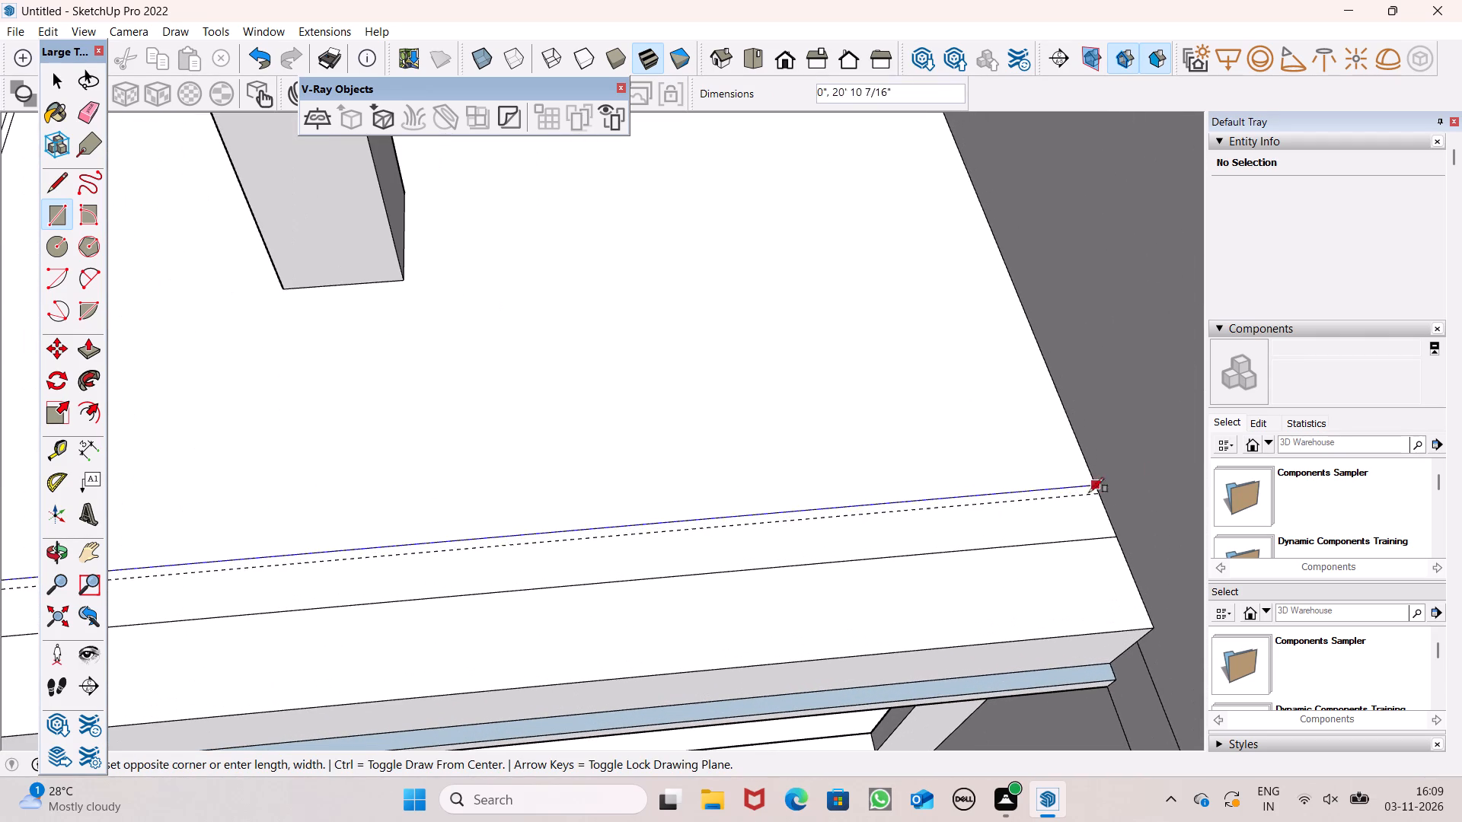
{"action": "left_click", "coordinate": [1094, 492]}
{"action": "scroll", "coordinate": [792, 420], "scroll_direction": "down", "scroll_amount": 2}
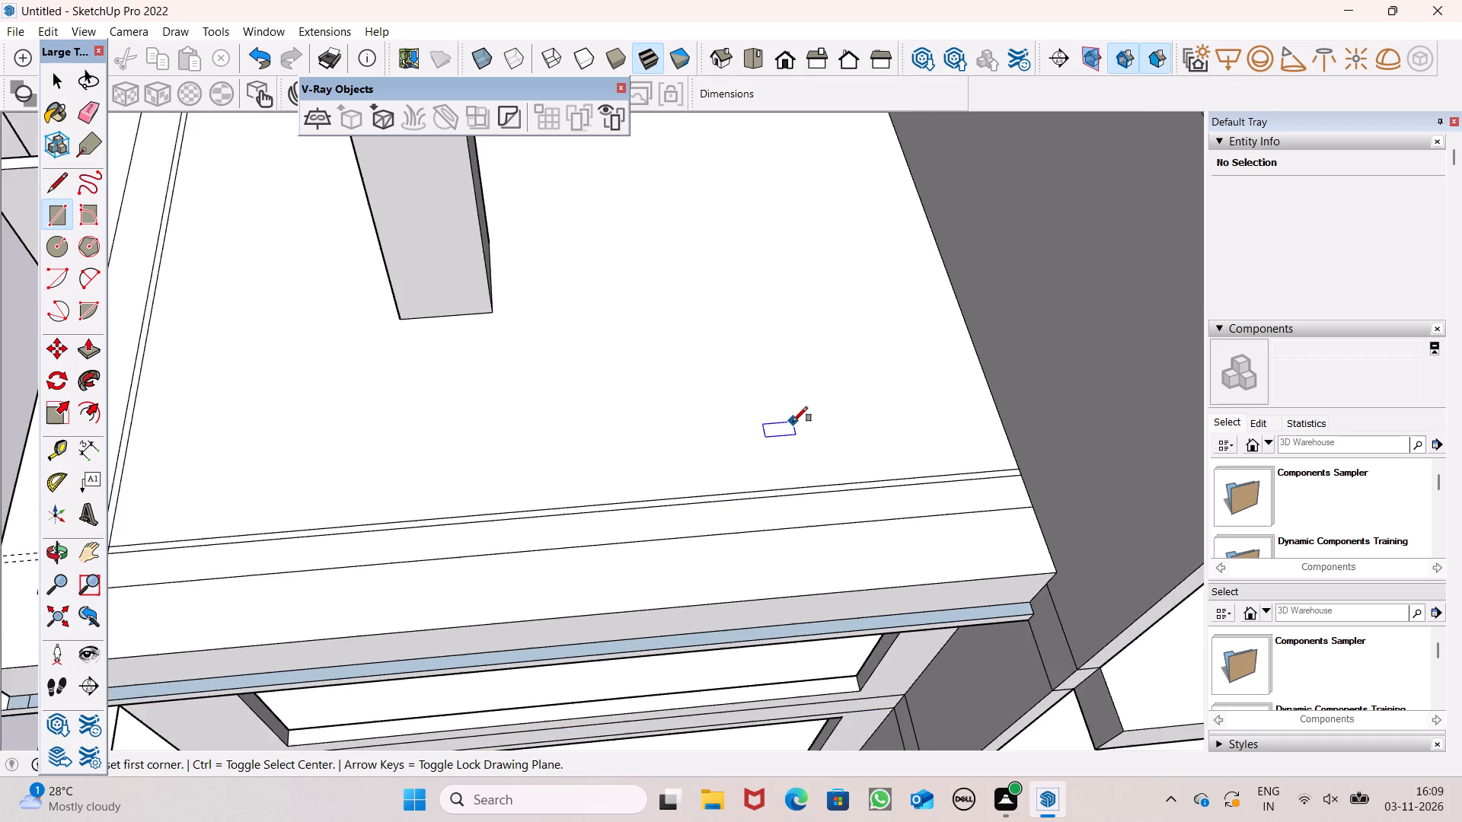
{"action": "scroll", "coordinate": [793, 422], "scroll_direction": "down", "scroll_amount": 4}
{"action": "key", "text": "space"}
Erase all four construction guides around the terrace slab.
{"action": "scroll", "coordinate": [825, 452], "scroll_direction": "down", "scroll_amount": 6}
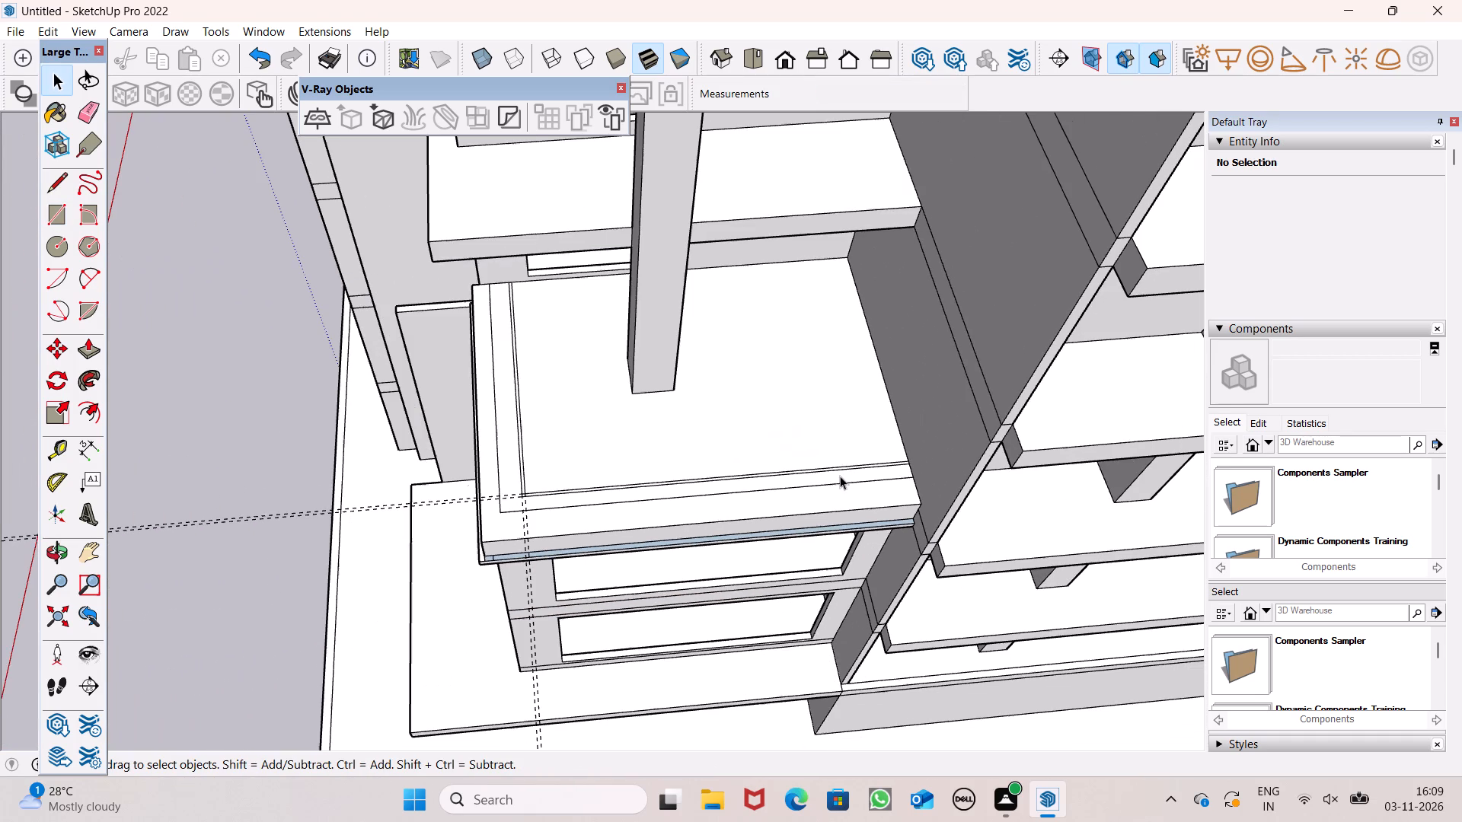
{"action": "scroll", "coordinate": [819, 474], "scroll_direction": "up", "scroll_amount": 1}
{"action": "left_click", "coordinate": [94, 111]}
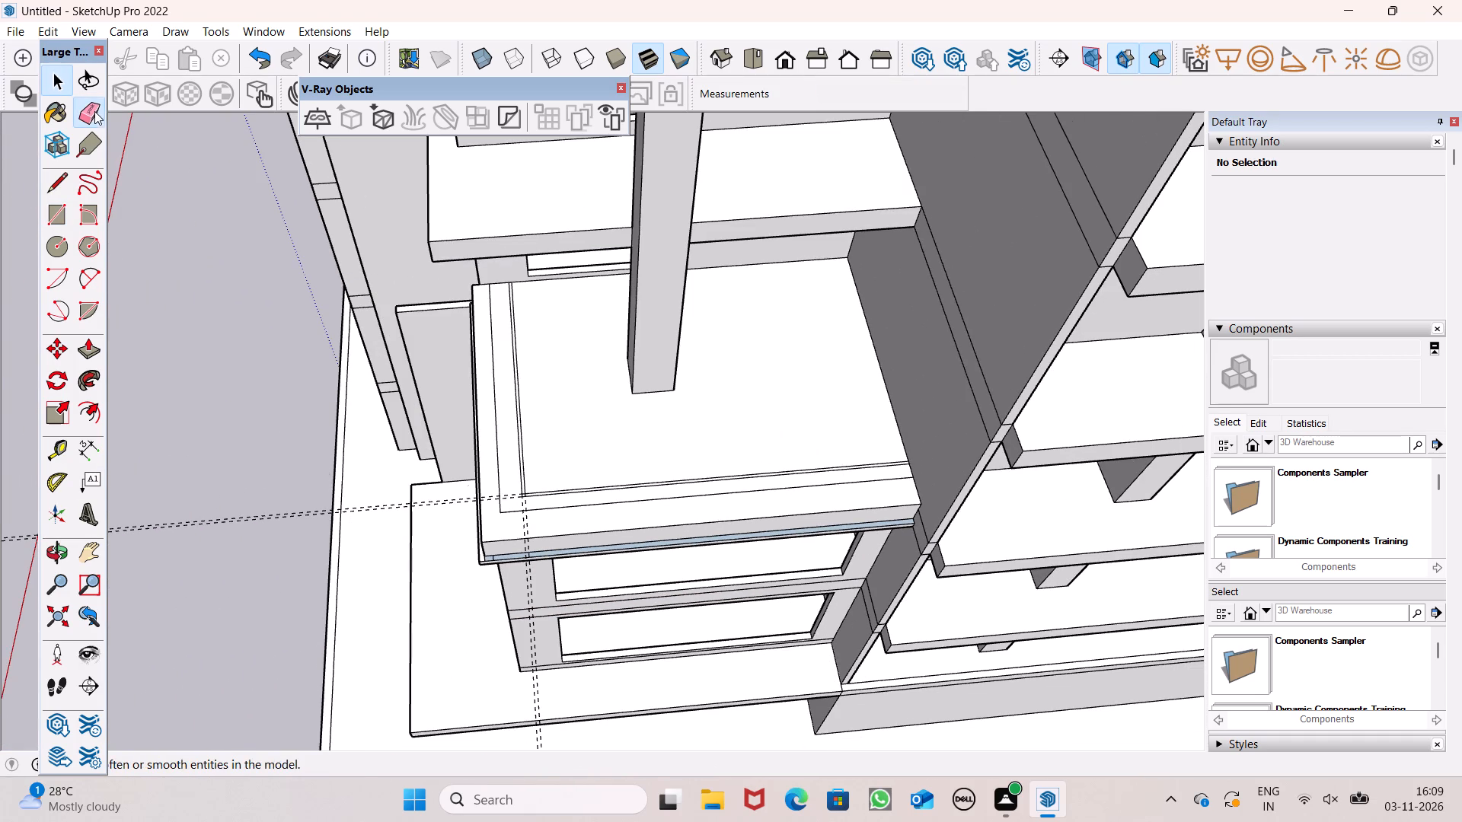
{"action": "left_click_drag", "start_coordinate": [247, 495], "coordinate": [251, 530]}
{"action": "scroll", "coordinate": [292, 321], "scroll_direction": "down", "scroll_amount": 7}
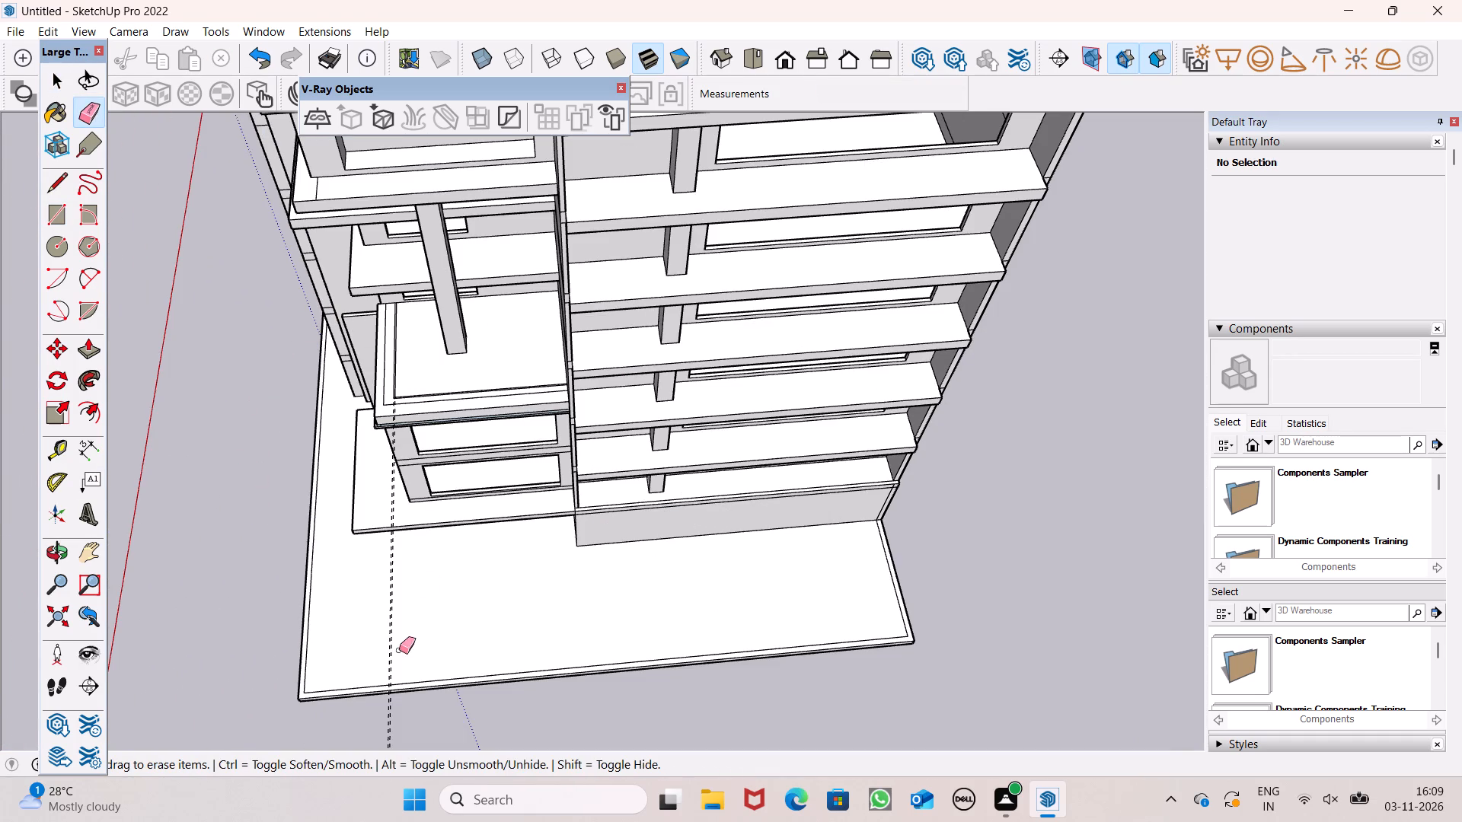
{"action": "left_click_drag", "start_coordinate": [389, 638], "coordinate": [388, 623]}
{"action": "left_click_drag", "start_coordinate": [402, 607], "coordinate": [391, 620]}
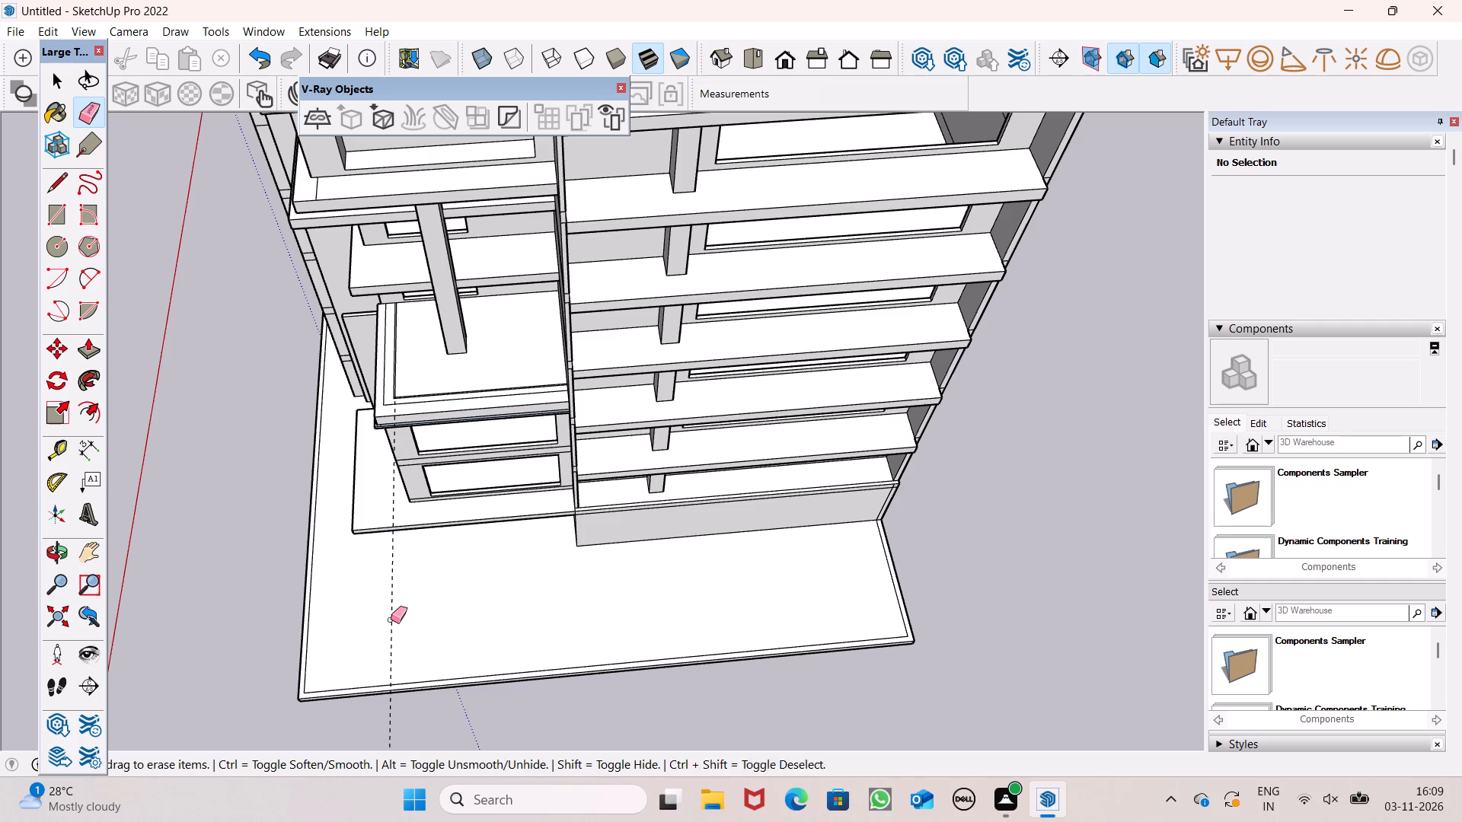
{"action": "left_click_drag", "start_coordinate": [391, 620], "coordinate": [383, 612]}
{"action": "key", "text": "space"}
Erase the overlapping line segments where the side and front 2" strips cross at the terrace slab's outer corner.
{"action": "scroll", "coordinate": [354, 393], "scroll_direction": "up", "scroll_amount": 7}
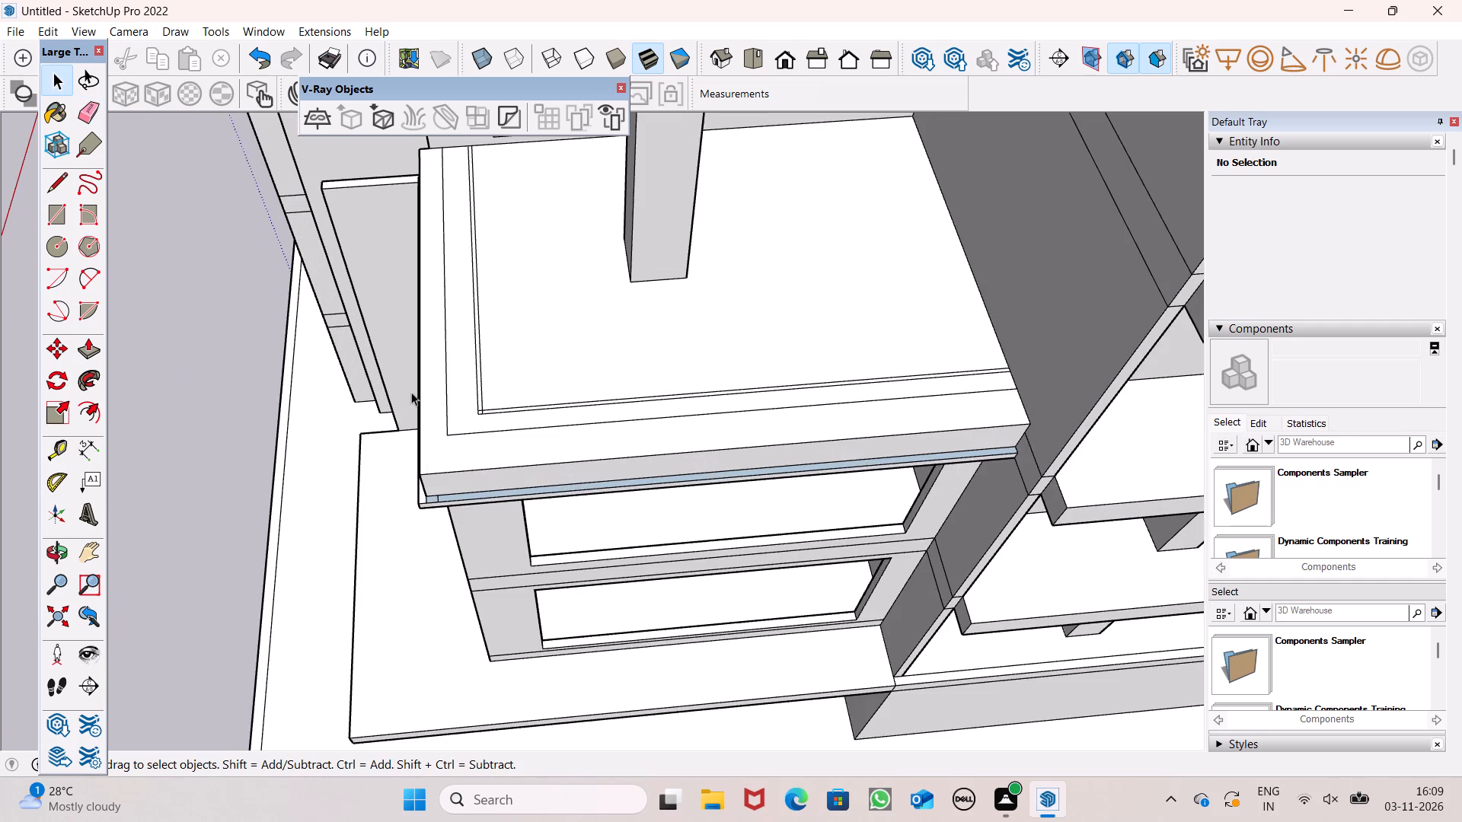
{"action": "left_click", "coordinate": [91, 117]}
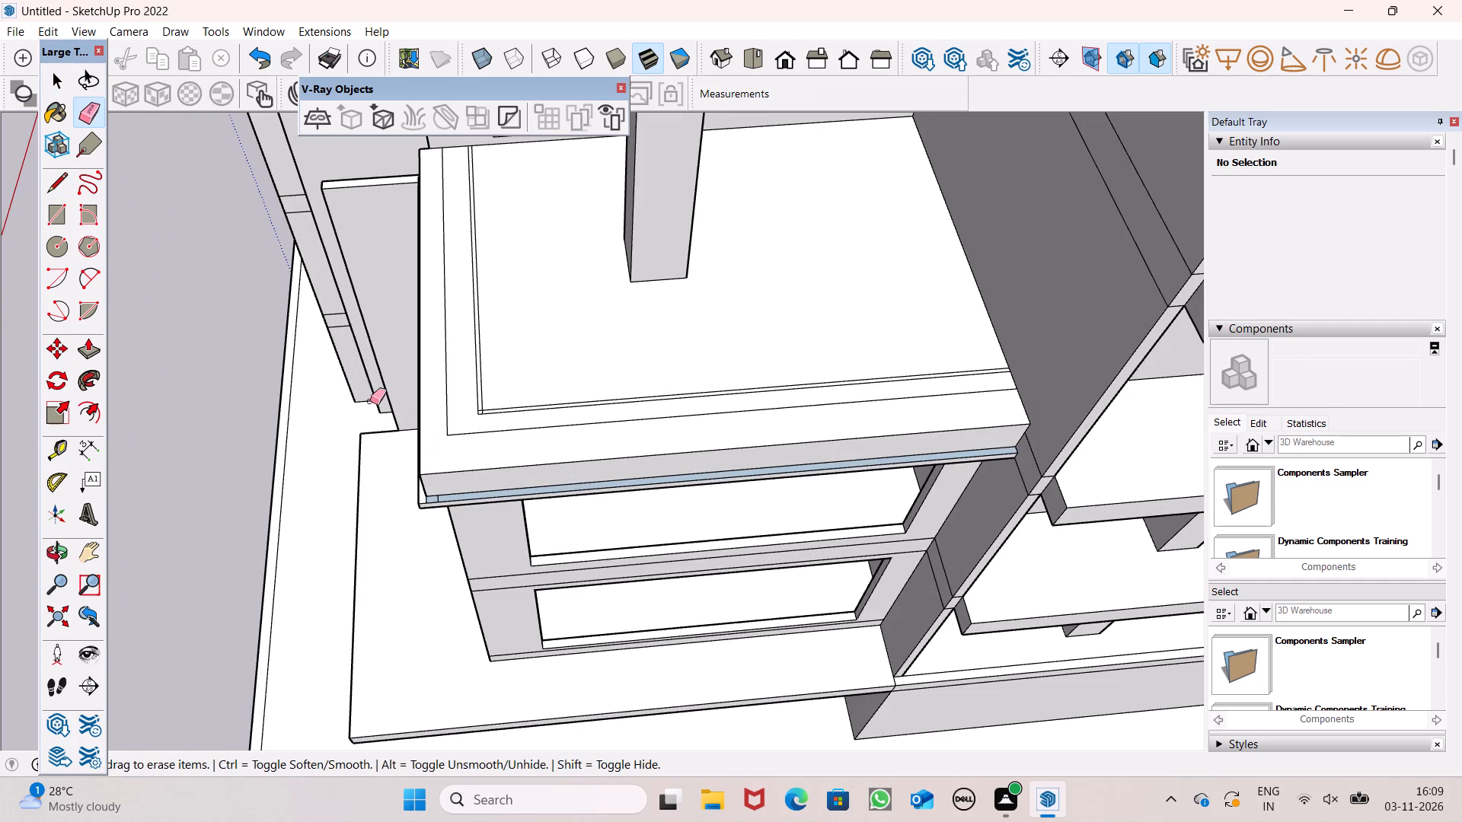
{"action": "scroll", "coordinate": [470, 435], "scroll_direction": "up", "scroll_amount": 18}
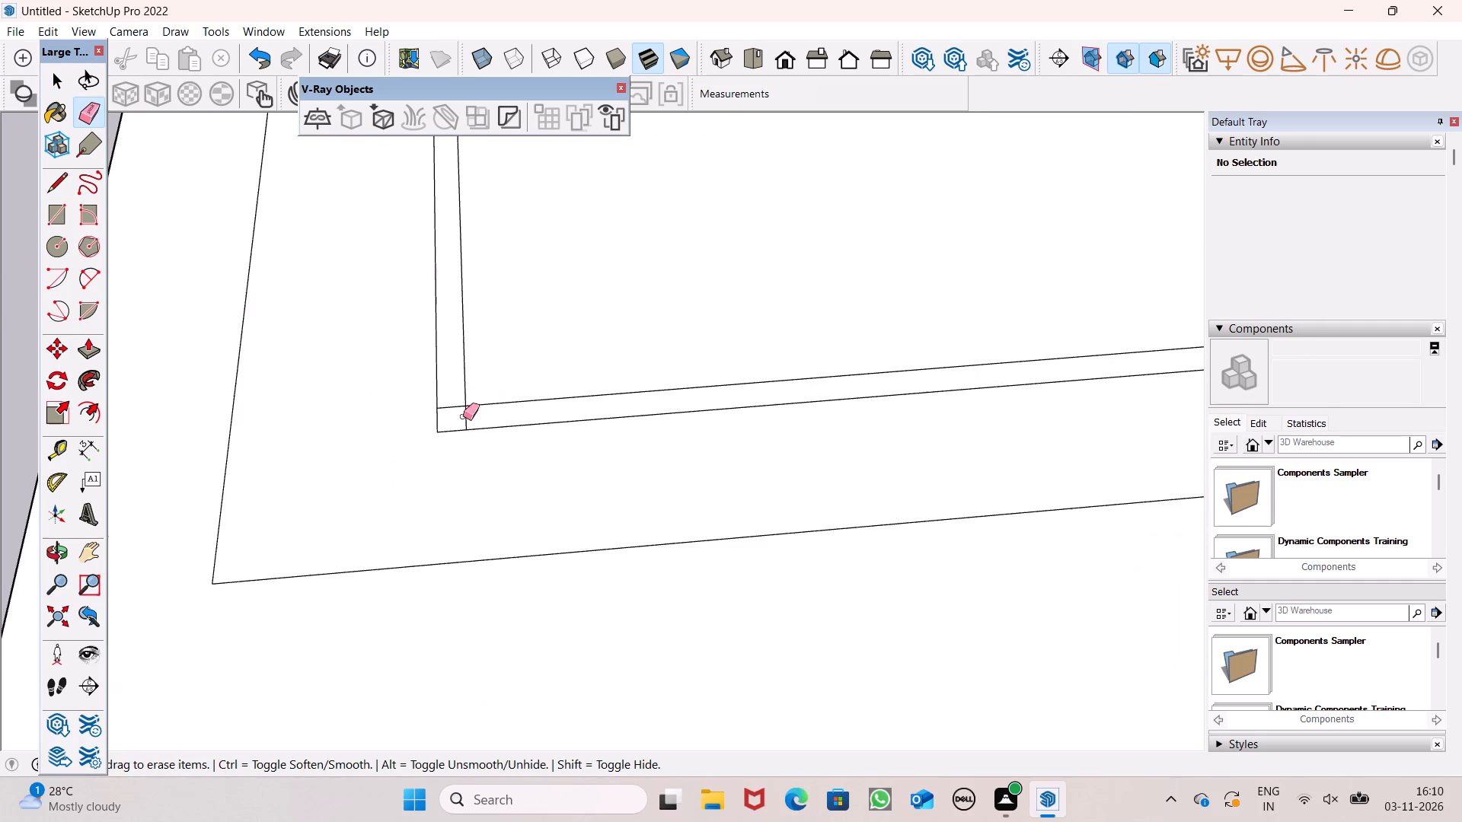
{"action": "left_click_drag", "start_coordinate": [450, 402], "coordinate": [471, 416]}
{"action": "scroll", "coordinate": [487, 334], "scroll_direction": "down", "scroll_amount": 12}
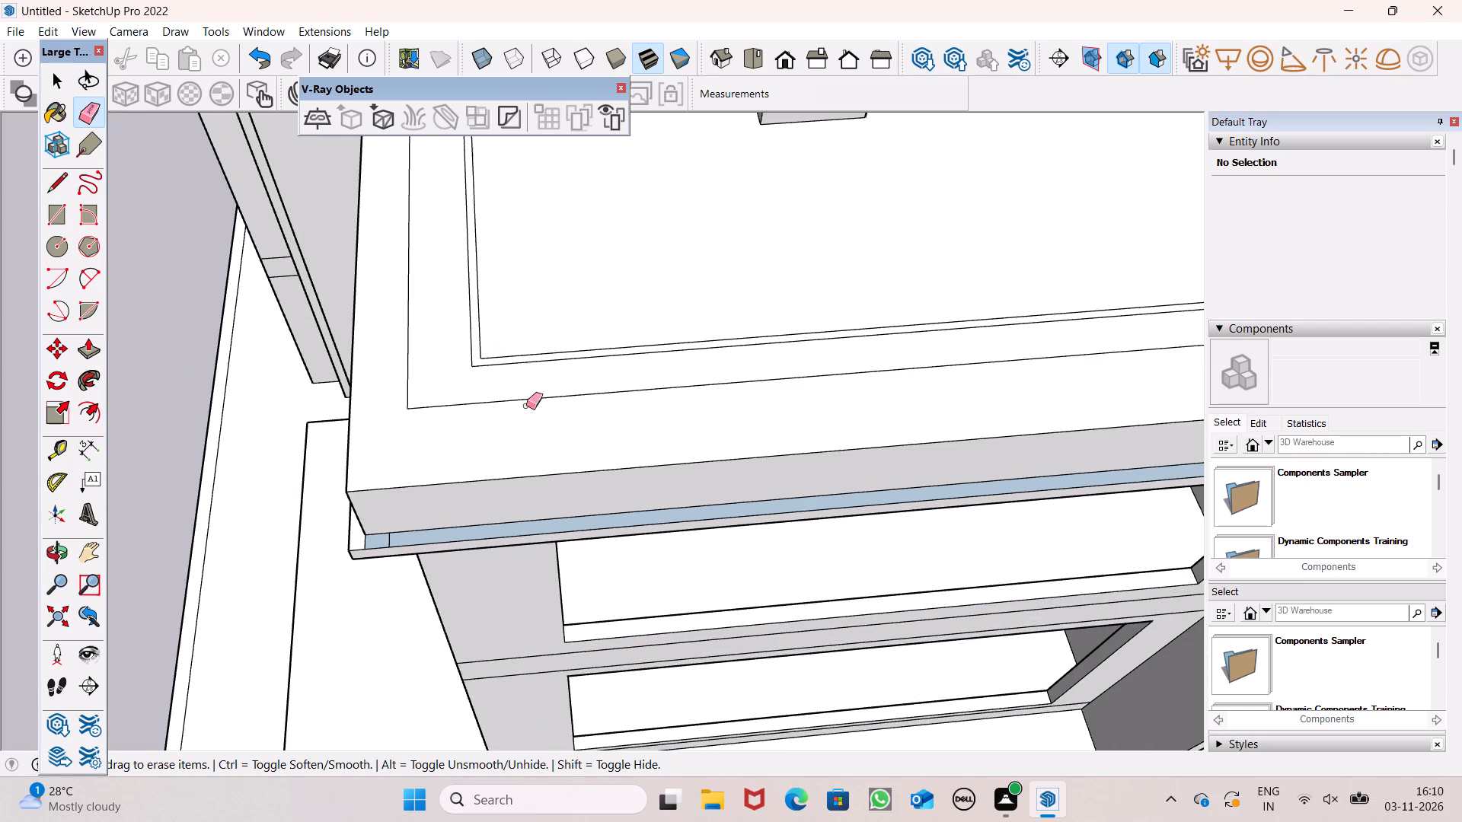
{"action": "key", "text": "space"}
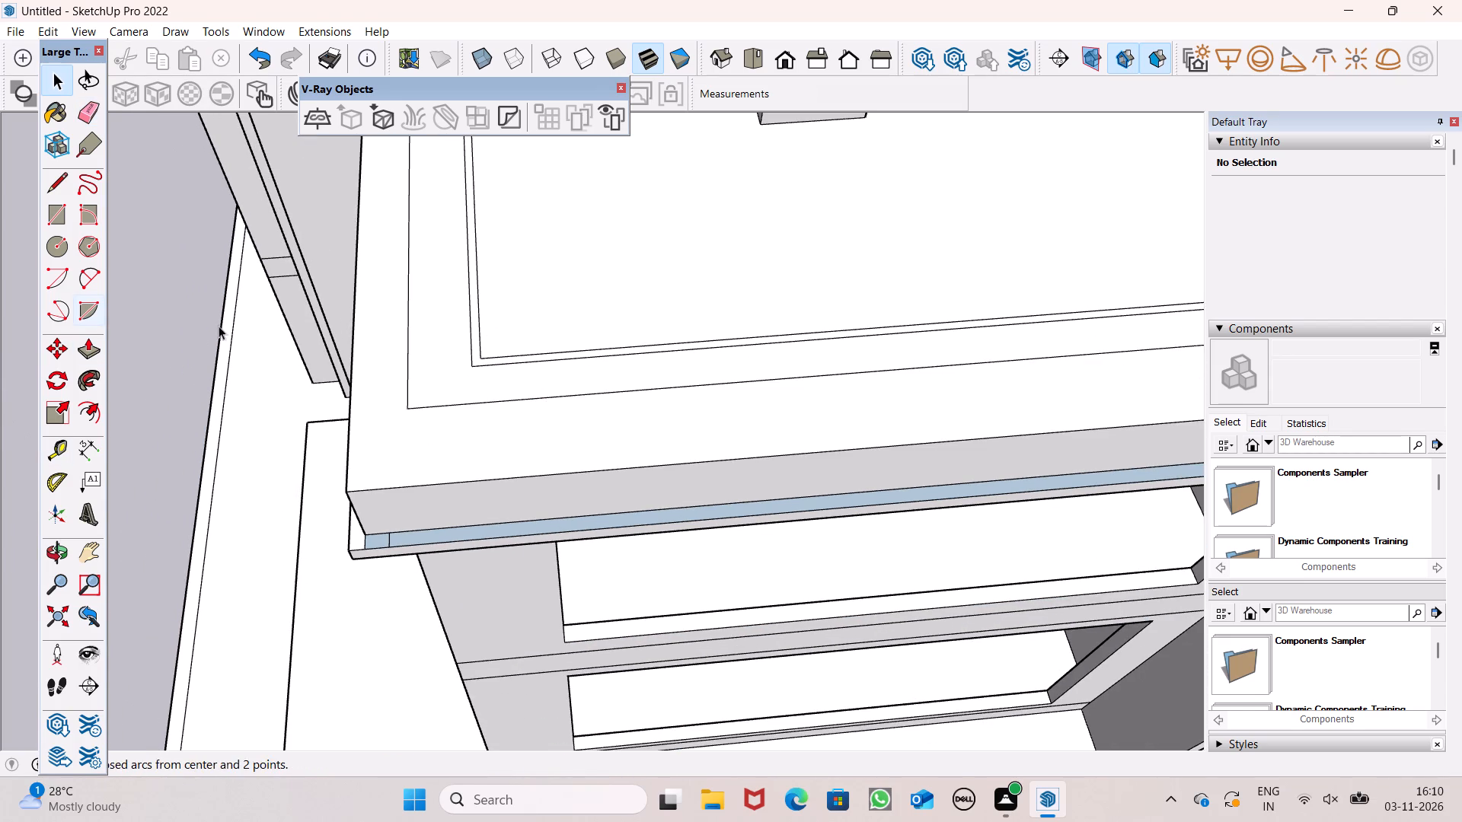
Push/Pull the joined 2" perimeter strip on the terrace slab up 4' to form a parapet.
{"action": "left_click", "coordinate": [82, 362]}
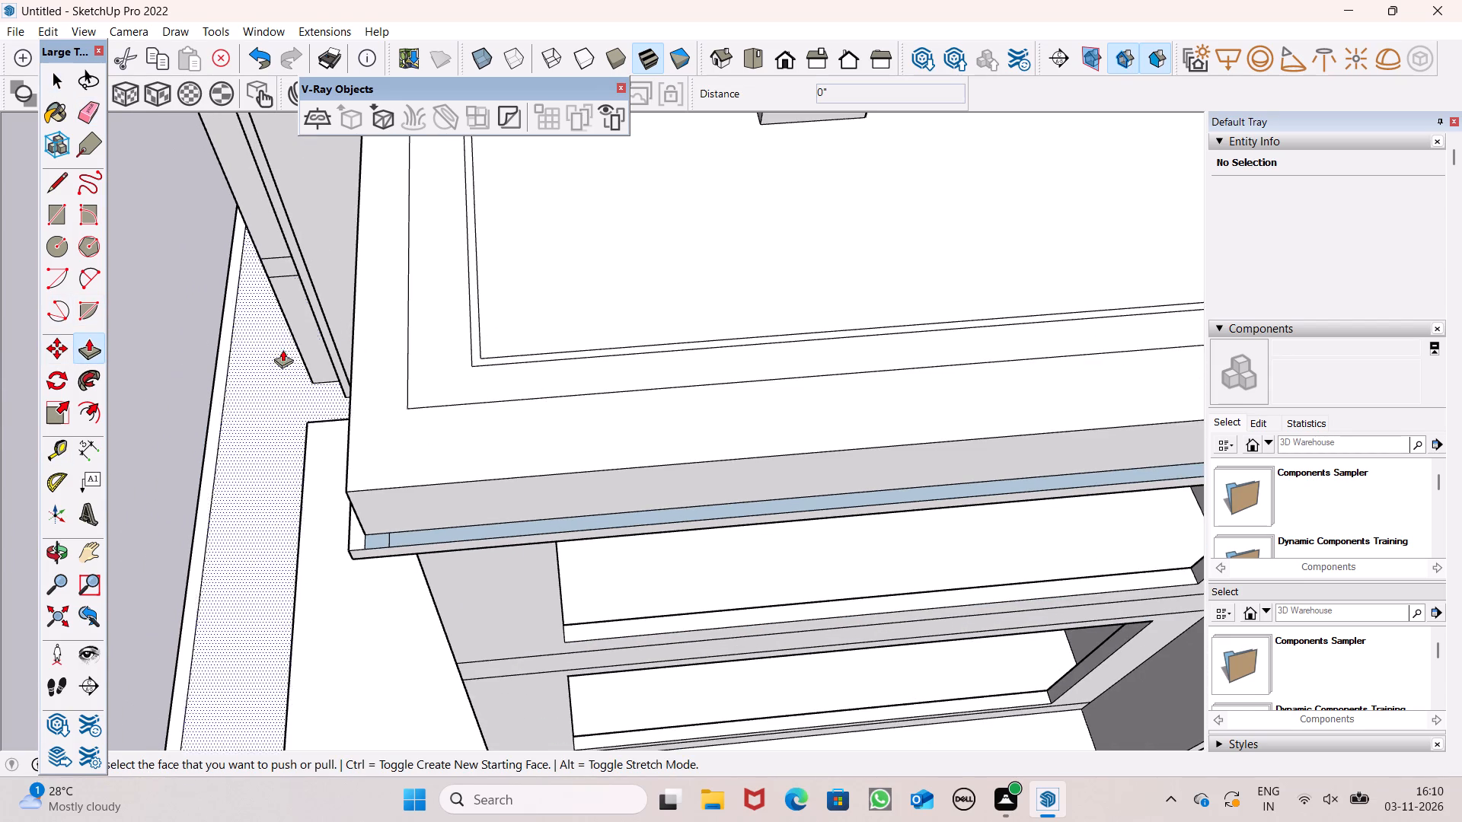
{"action": "scroll", "coordinate": [458, 416], "scroll_direction": "down", "scroll_amount": 3}
{"action": "scroll", "coordinate": [484, 346], "scroll_direction": "up", "scroll_amount": 1}
{"action": "scroll", "coordinate": [492, 473], "scroll_direction": "down", "scroll_amount": 4}
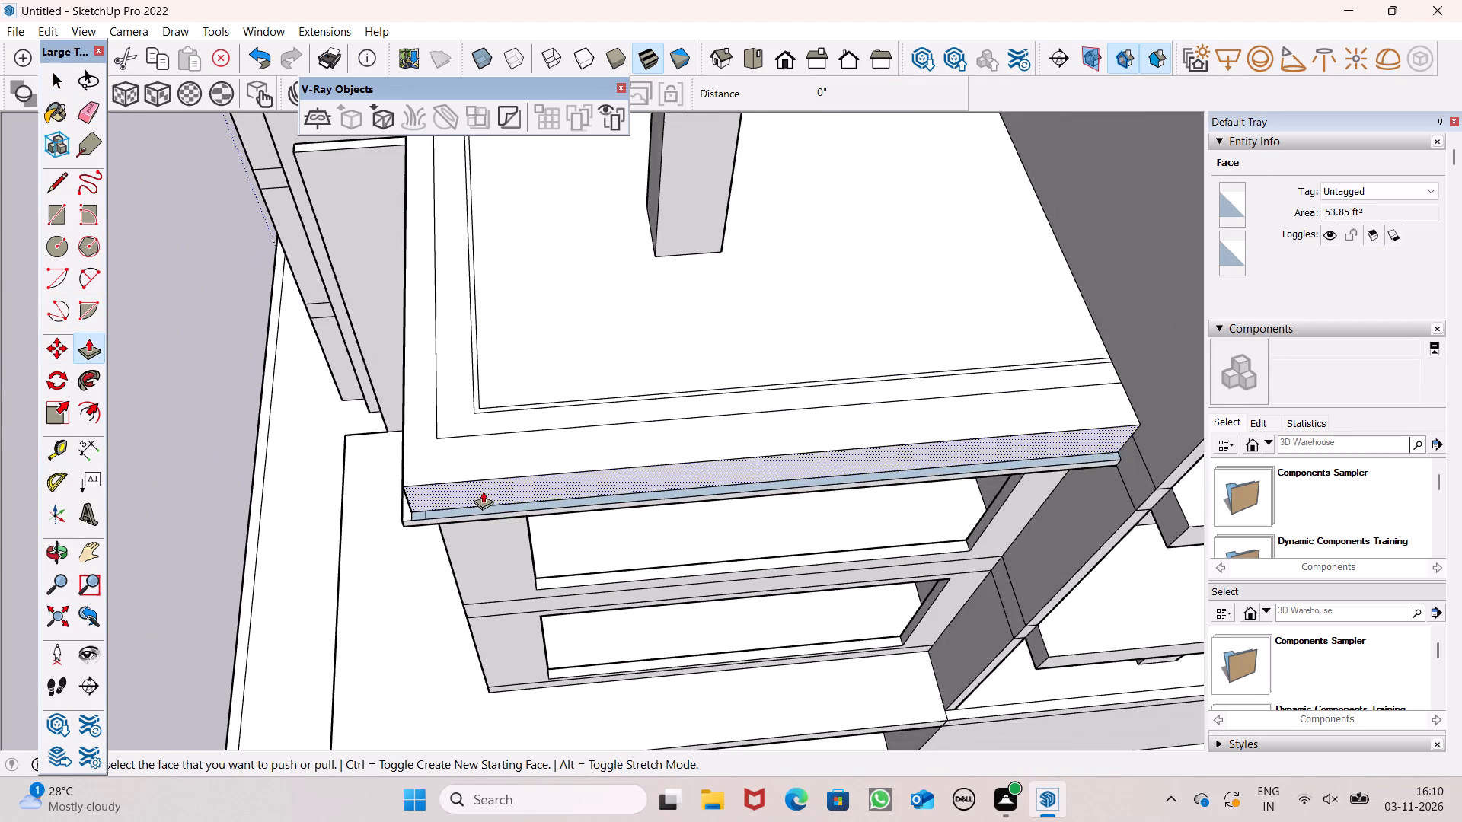
{"action": "scroll", "coordinate": [485, 461], "scroll_direction": "down", "scroll_amount": 4}
{"action": "middle_click_drag", "start_coordinate": [497, 474], "coordinate": [521, 332]}
{"action": "scroll", "coordinate": [510, 477], "scroll_direction": "down", "scroll_amount": 5}
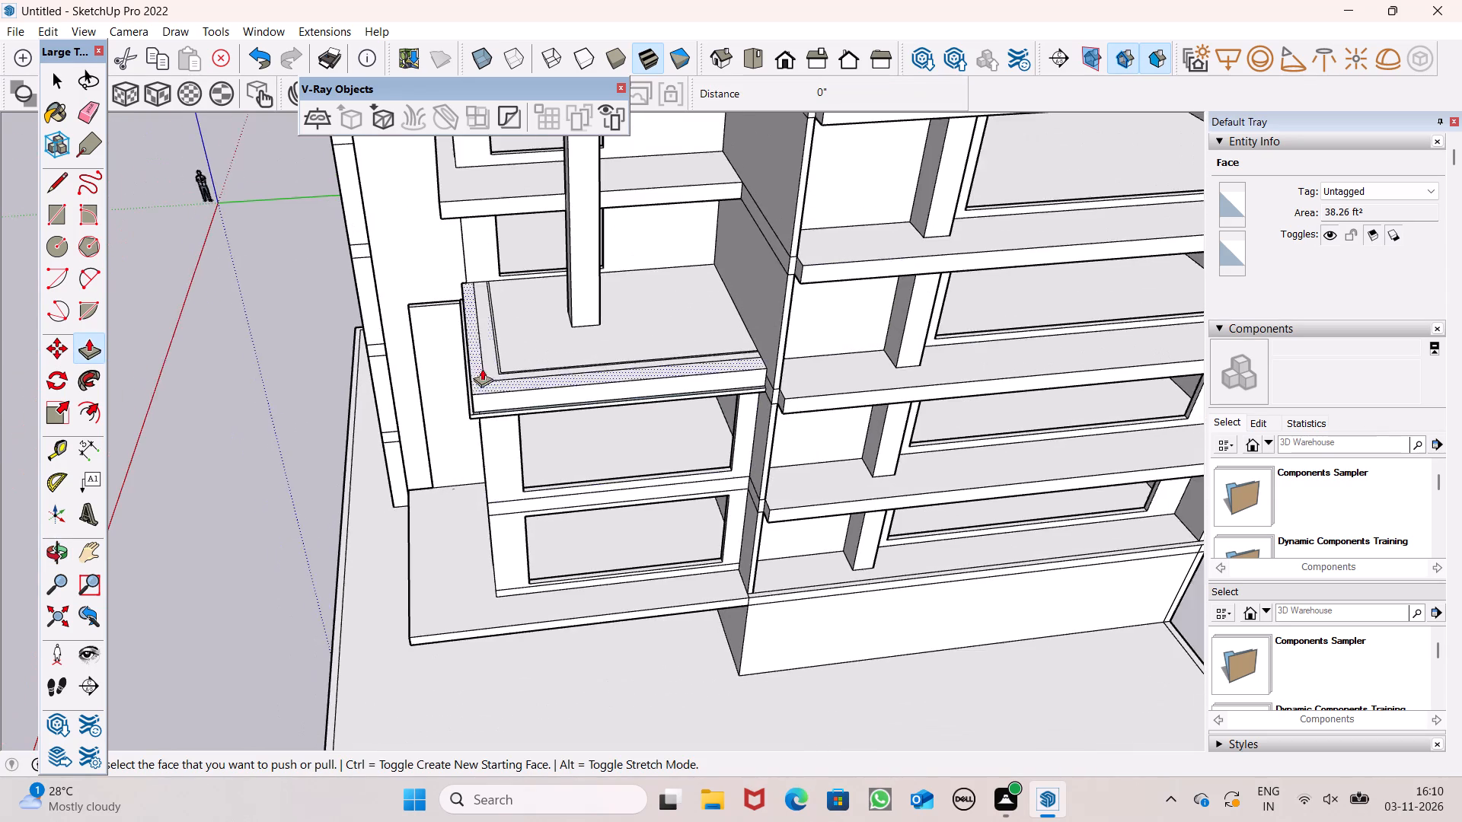
{"action": "scroll", "coordinate": [503, 294], "scroll_direction": "up", "scroll_amount": 7}
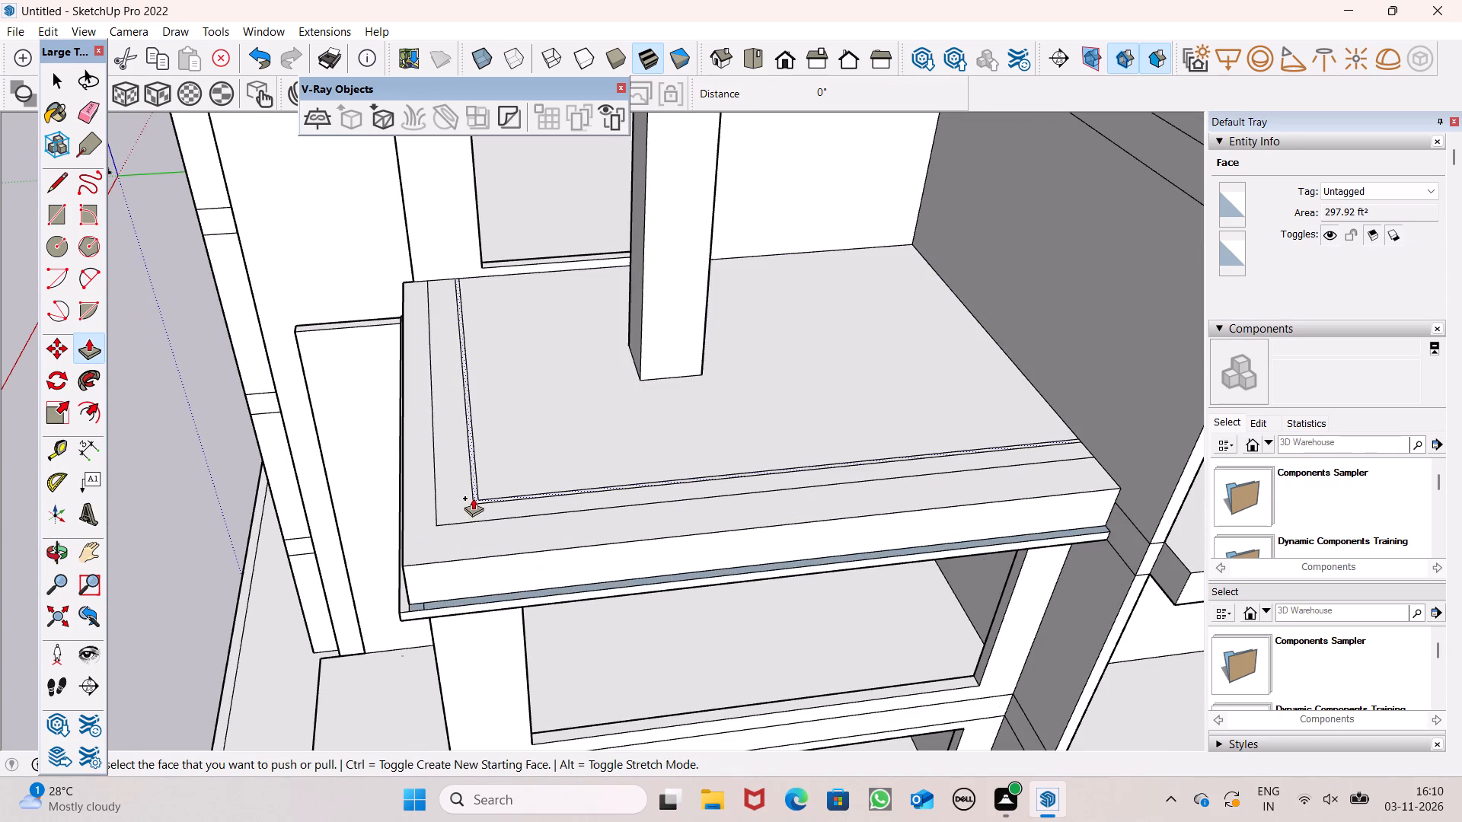
{"action": "left_click_drag", "start_coordinate": [475, 495], "coordinate": [471, 380]}
{"action": "type", "text": "4'"}
{"action": "key", "text": "Return"}
Examine the raised terrace parapet and the overall building massing from several angles.
{"action": "scroll", "coordinate": [471, 381], "scroll_direction": "down", "scroll_amount": 4}
{"action": "middle_click_drag", "start_coordinate": [692, 439], "coordinate": [895, 292]}
{"action": "key", "text": "space"}
{"action": "scroll", "coordinate": [673, 408], "scroll_direction": "down", "scroll_amount": 4}
{"action": "middle_click_drag", "start_coordinate": [783, 425], "coordinate": [642, 393]}
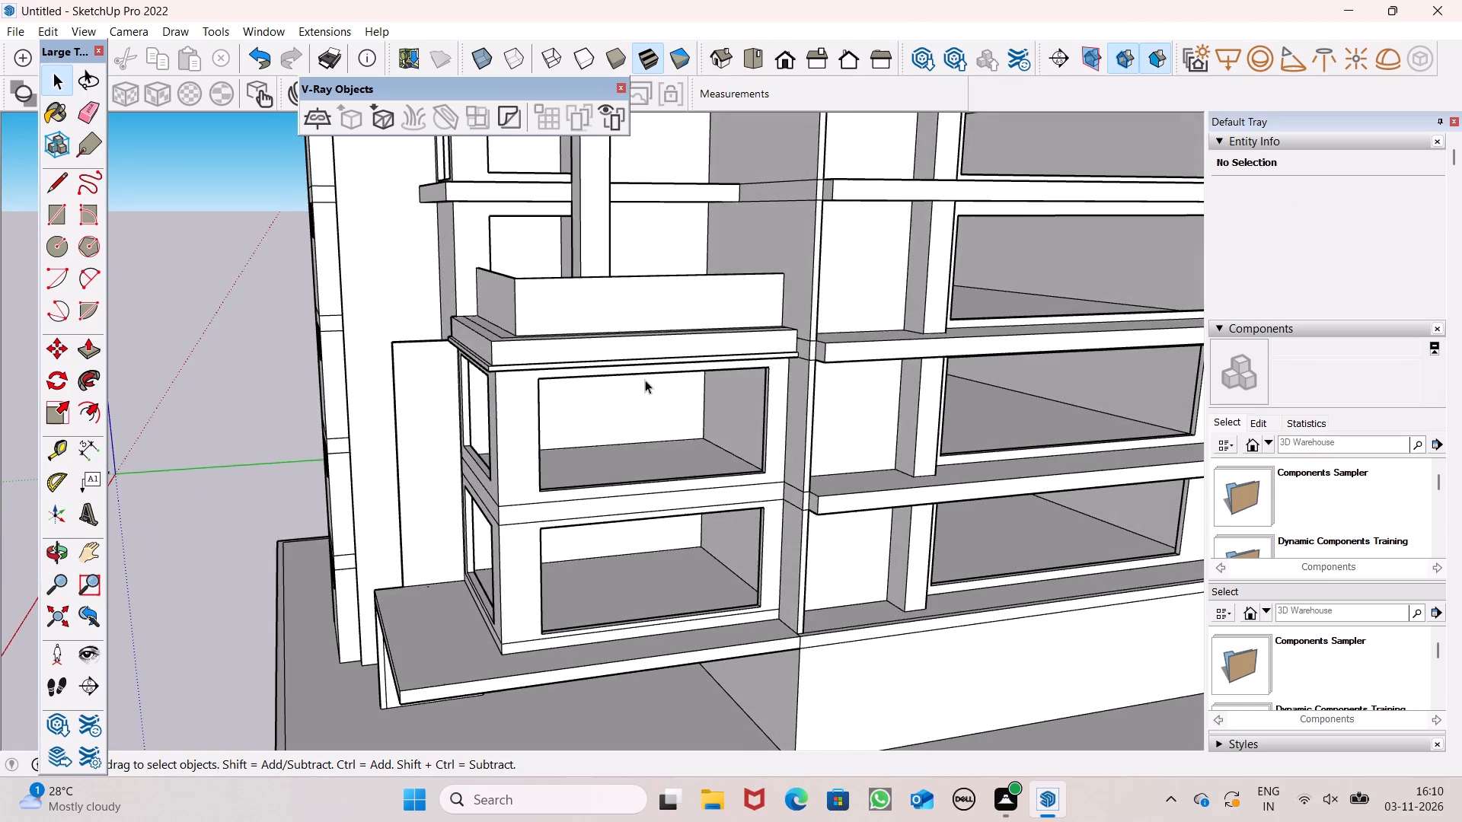
{"action": "scroll", "coordinate": [653, 419], "scroll_direction": "down", "scroll_amount": 6}
{"action": "middle_click_drag", "start_coordinate": [653, 432], "coordinate": [809, 381]}
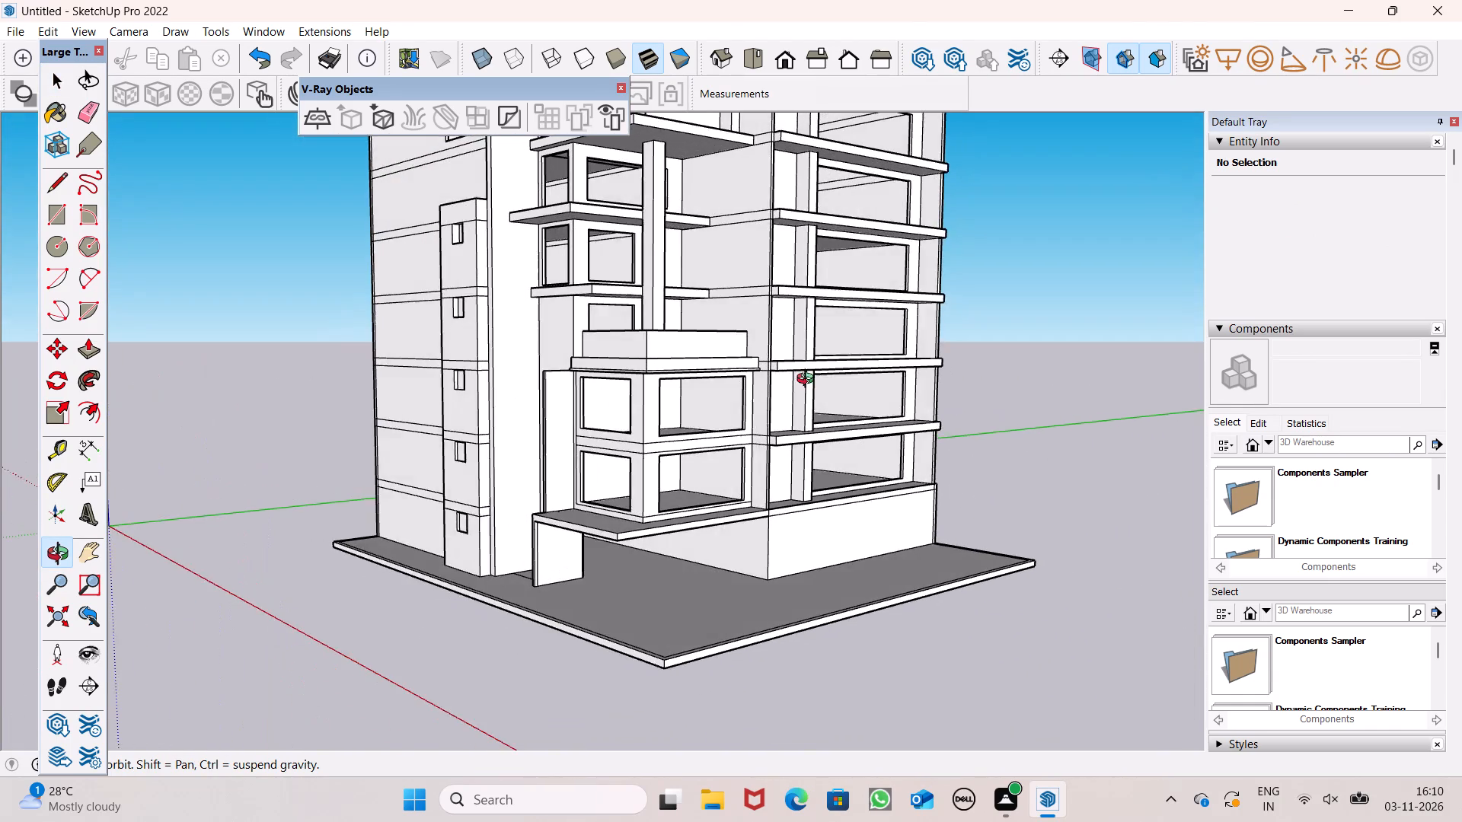
{"action": "middle_click_drag", "start_coordinate": [809, 381], "coordinate": [614, 453]}
{"action": "scroll", "coordinate": [595, 488], "scroll_direction": "down", "scroll_amount": 6}
{"action": "middle_click_drag", "start_coordinate": [589, 491], "coordinate": [513, 482]}
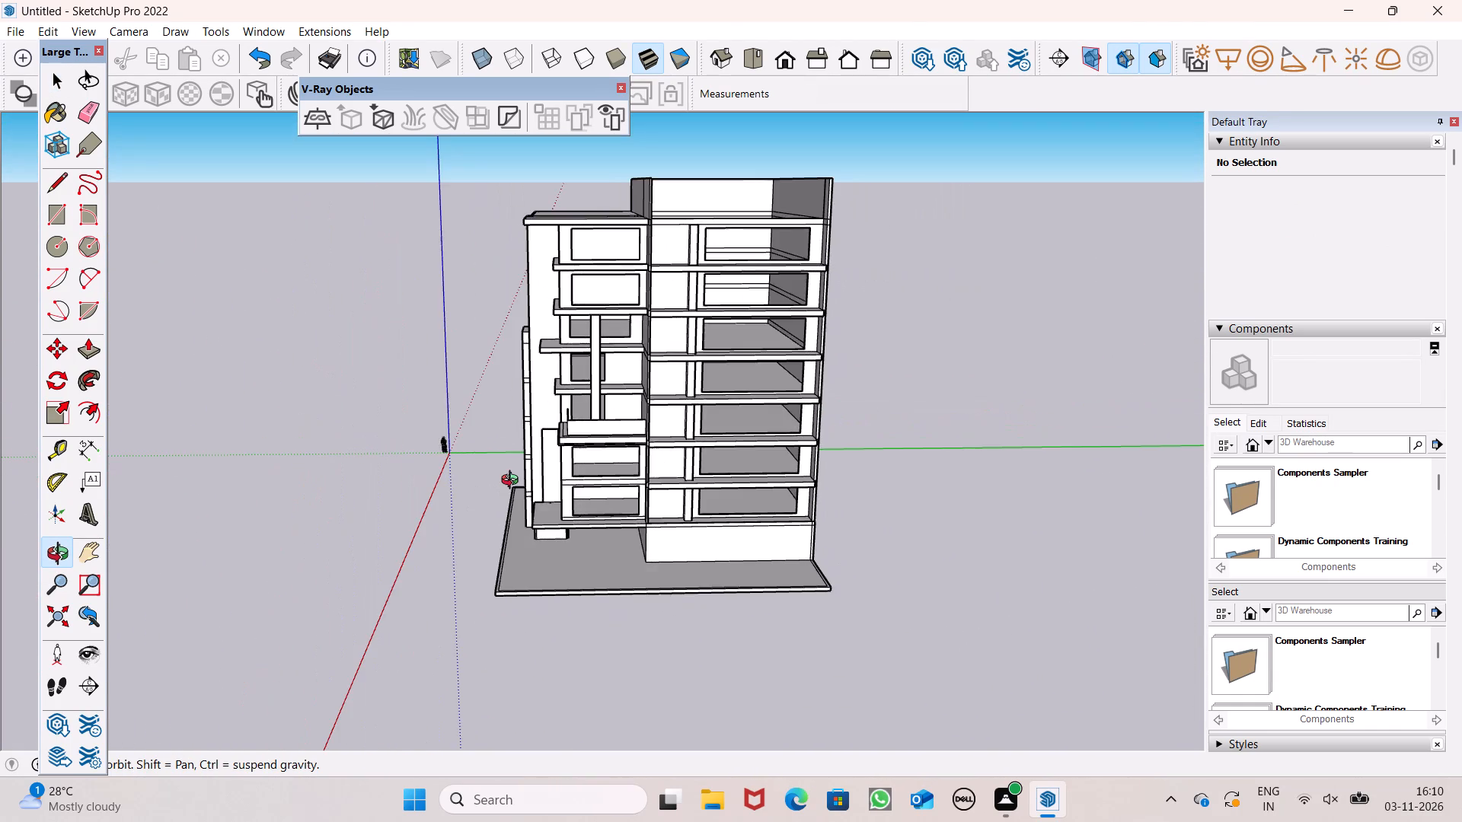
{"action": "middle_click_drag", "start_coordinate": [513, 482], "coordinate": [681, 634]}
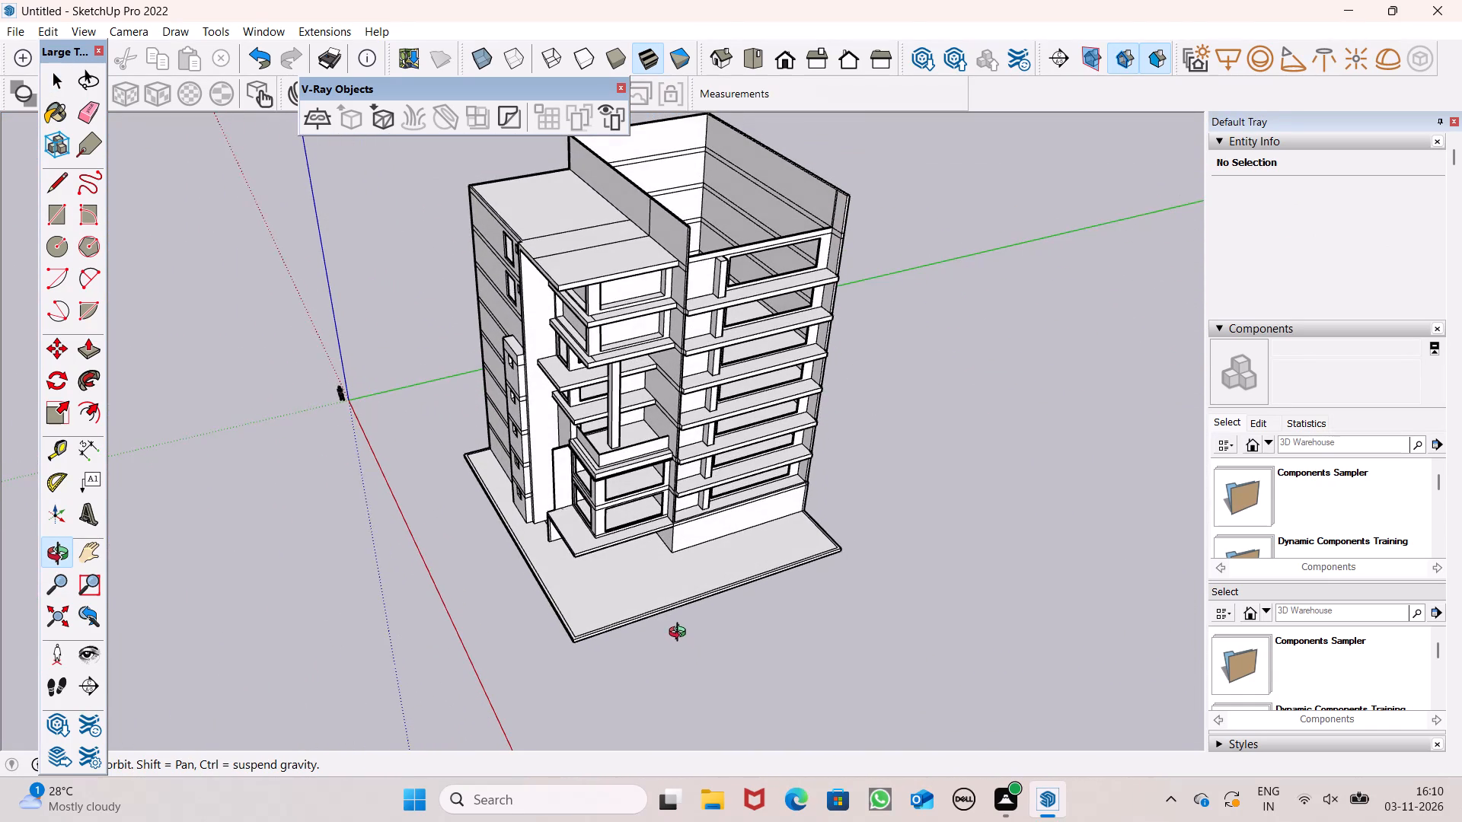
{"action": "middle_click_drag", "start_coordinate": [681, 634], "coordinate": [681, 630]}
Erase the stray edge near the outer corner on top of the slab directly above the terrace's freestanding column.
{"action": "scroll", "coordinate": [451, 356], "scroll_direction": "up", "scroll_amount": 8}
{"action": "scroll", "coordinate": [752, 331], "scroll_direction": "up", "scroll_amount": 2}
{"action": "middle_click_drag", "start_coordinate": [752, 336], "coordinate": [690, 390]}
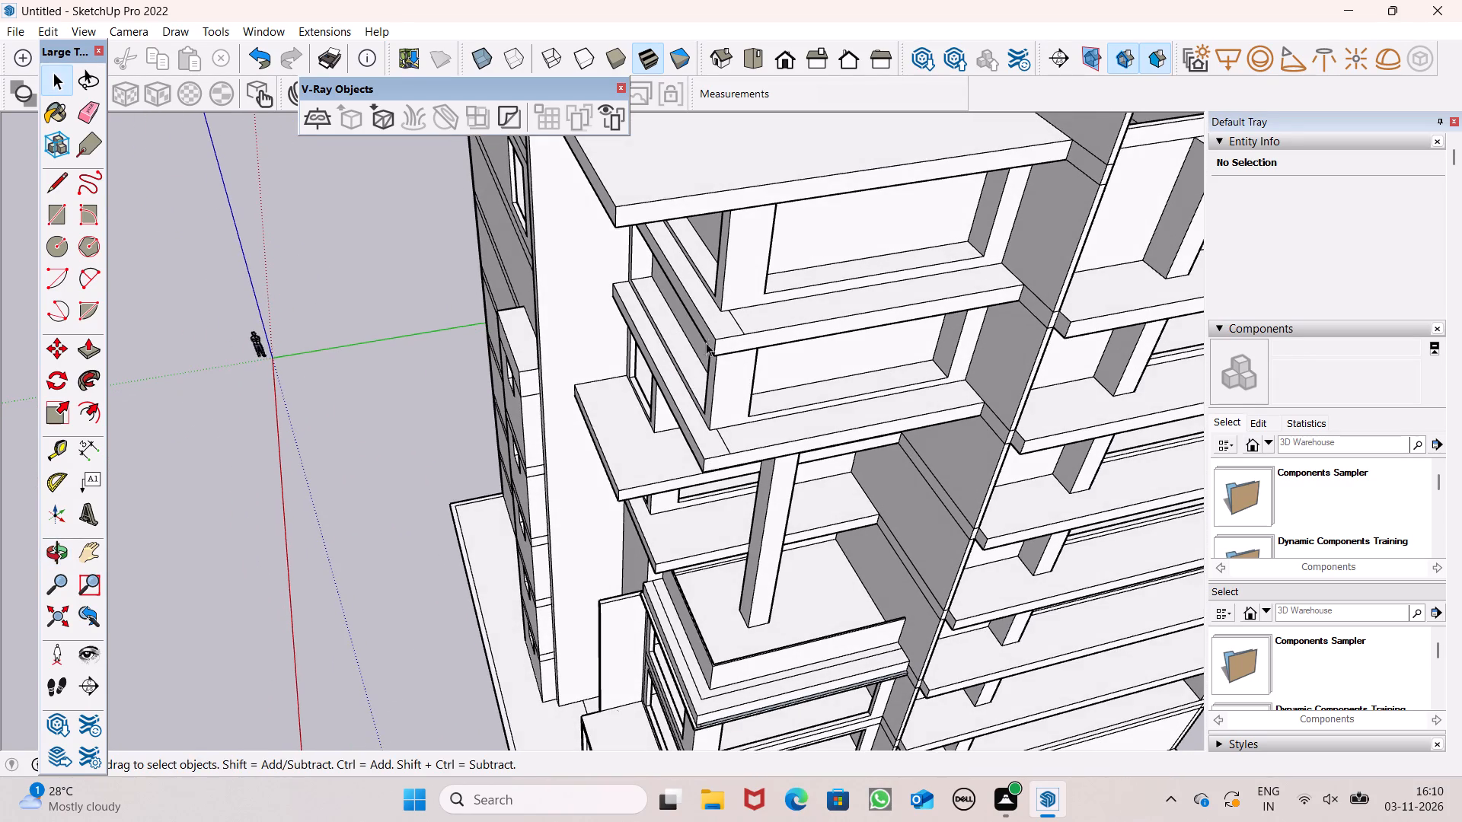
{"action": "scroll", "coordinate": [710, 334], "scroll_direction": "down", "scroll_amount": 1}
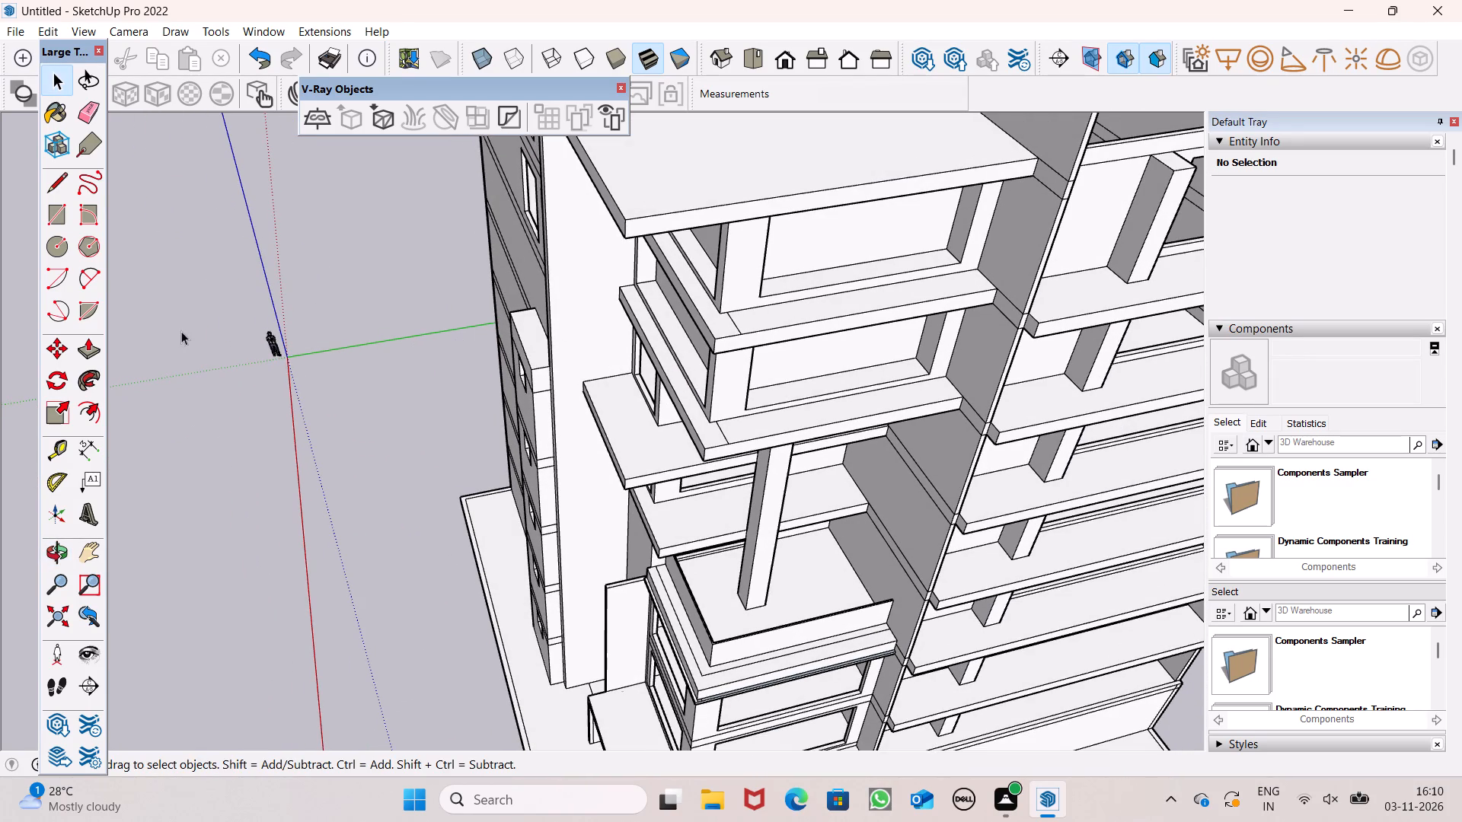
{"action": "left_click", "coordinate": [85, 123]}
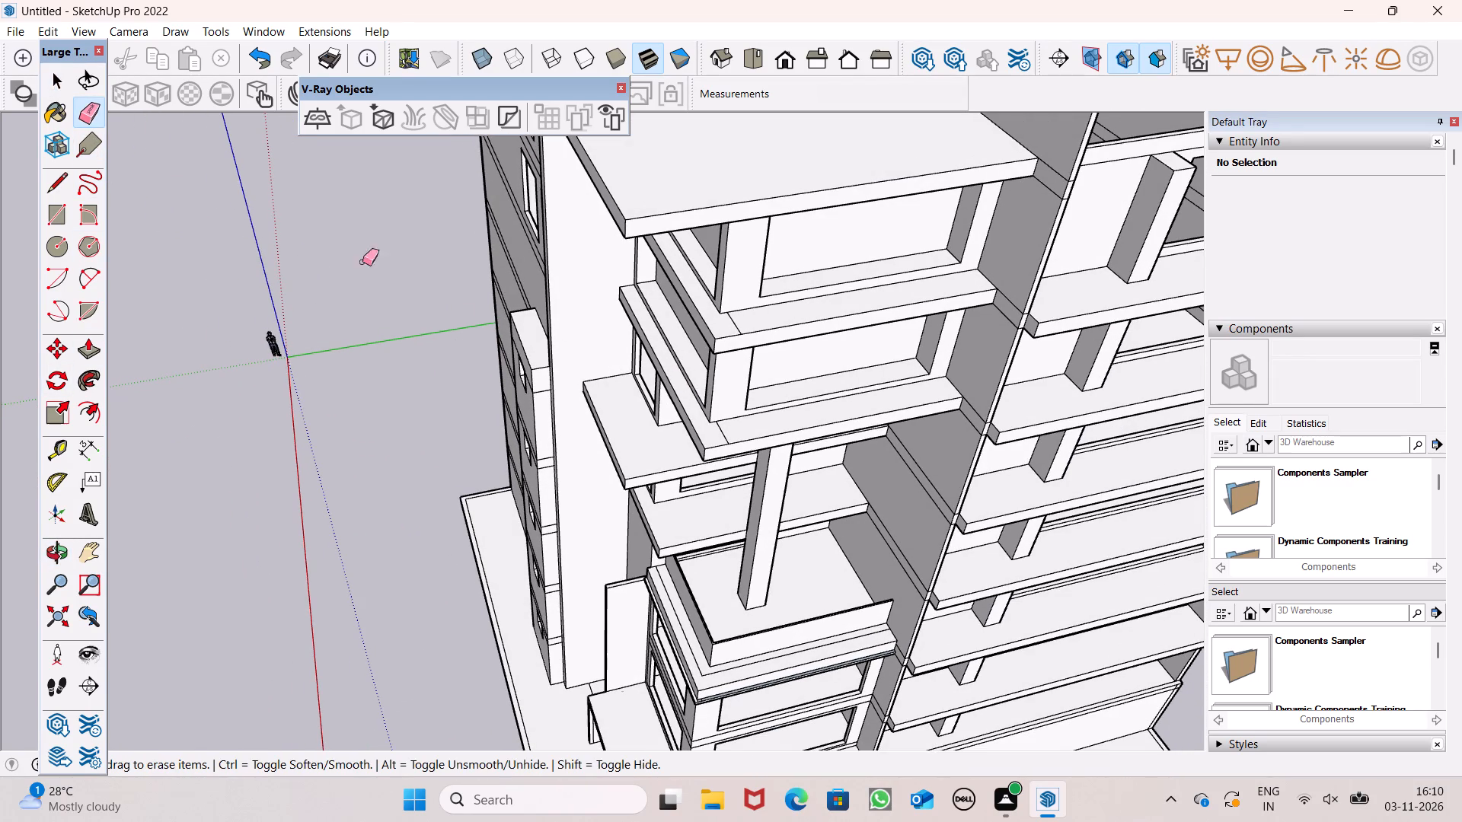
{"action": "scroll", "coordinate": [710, 438], "scroll_direction": "up", "scroll_amount": 5}
{"action": "left_click", "coordinate": [728, 429]}
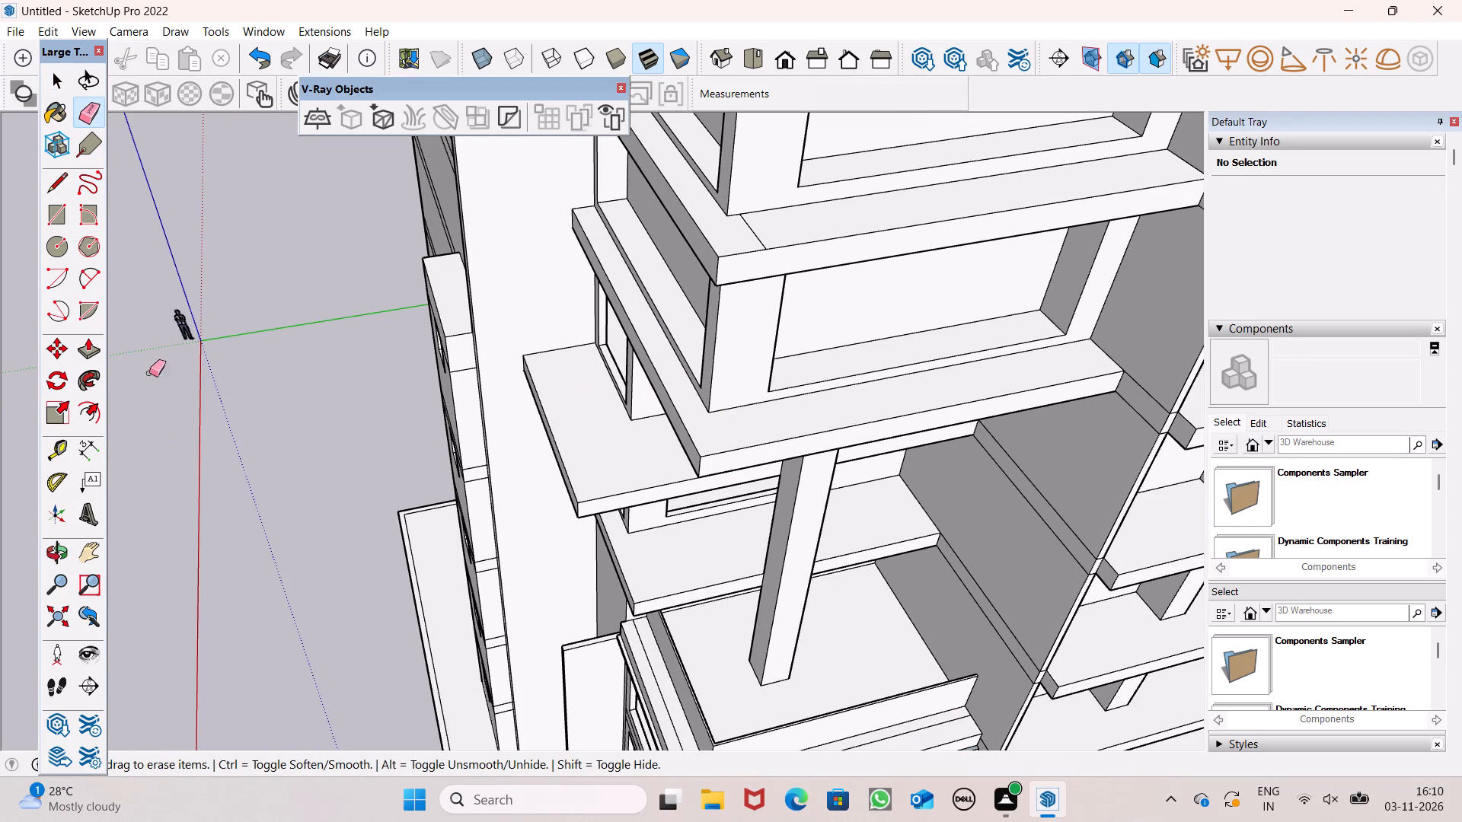
Push/Pull the side face of the slab above the freestanding column outward about 1' 3 1/4".
{"action": "left_click", "coordinate": [89, 348]}
{"action": "scroll", "coordinate": [483, 466], "scroll_direction": "down", "scroll_amount": 1}
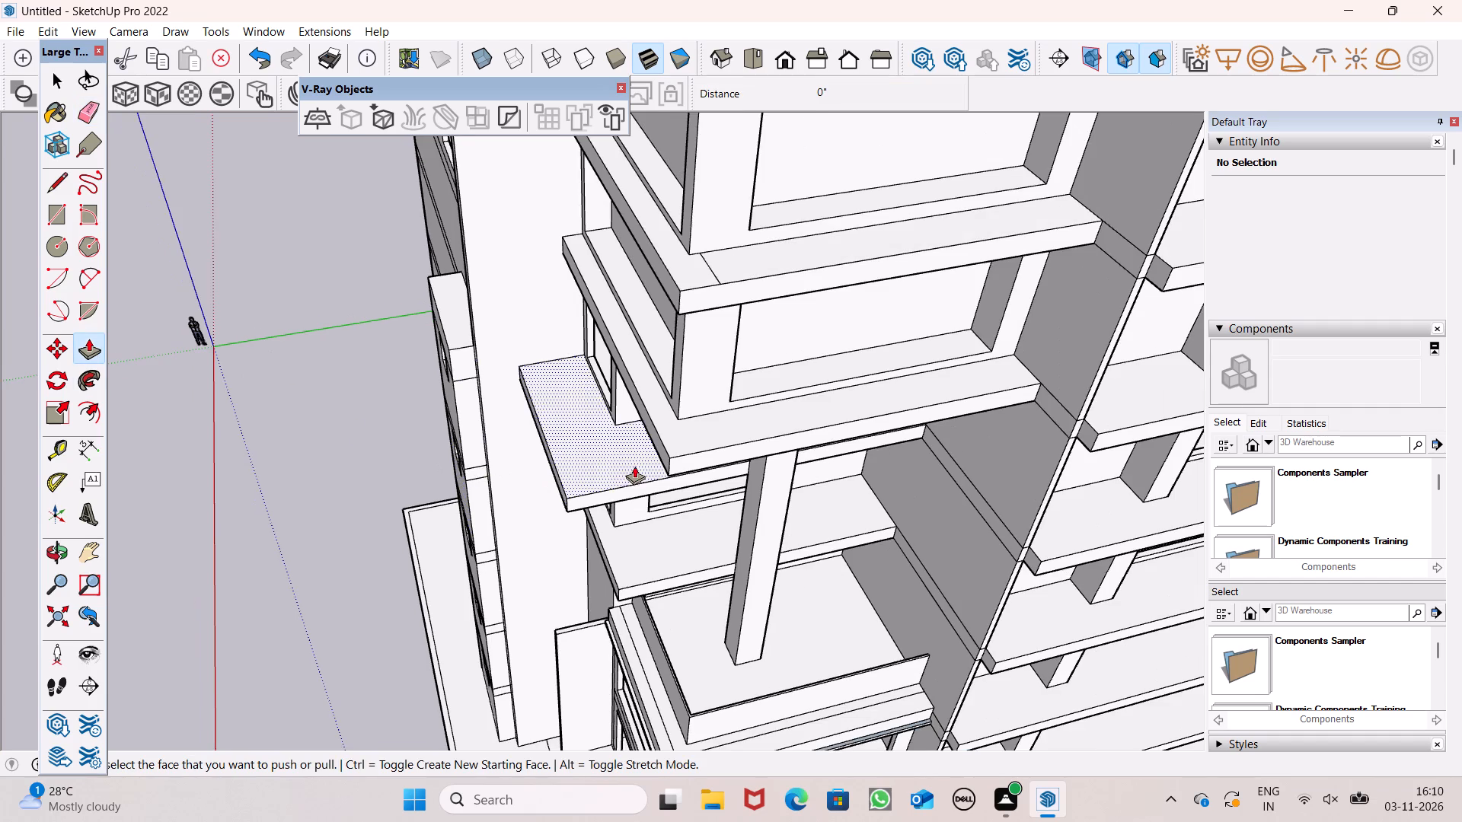
{"action": "scroll", "coordinate": [634, 466], "scroll_direction": "up", "scroll_amount": 3}
{"action": "left_click_drag", "start_coordinate": [672, 443], "coordinate": [642, 455]}
Push/Pull the side face of the next slab up outward 1' 3 1/4" to align with the slab below.
{"action": "scroll", "coordinate": [688, 459], "scroll_direction": "down", "scroll_amount": 7}
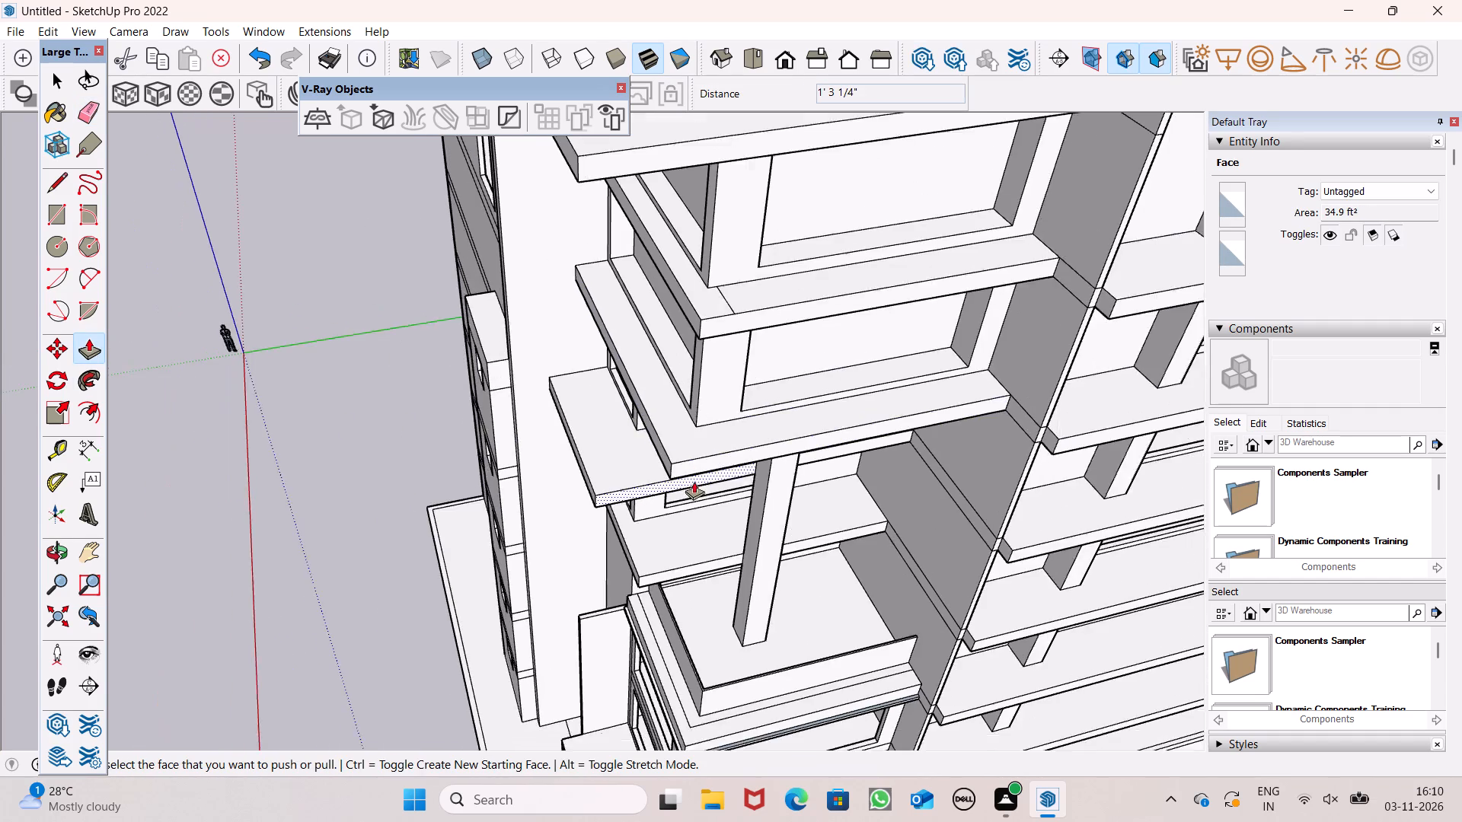
{"action": "scroll", "coordinate": [701, 342], "scroll_direction": "up", "scroll_amount": 5}
{"action": "left_click_drag", "start_coordinate": [694, 333], "coordinate": [633, 460]}
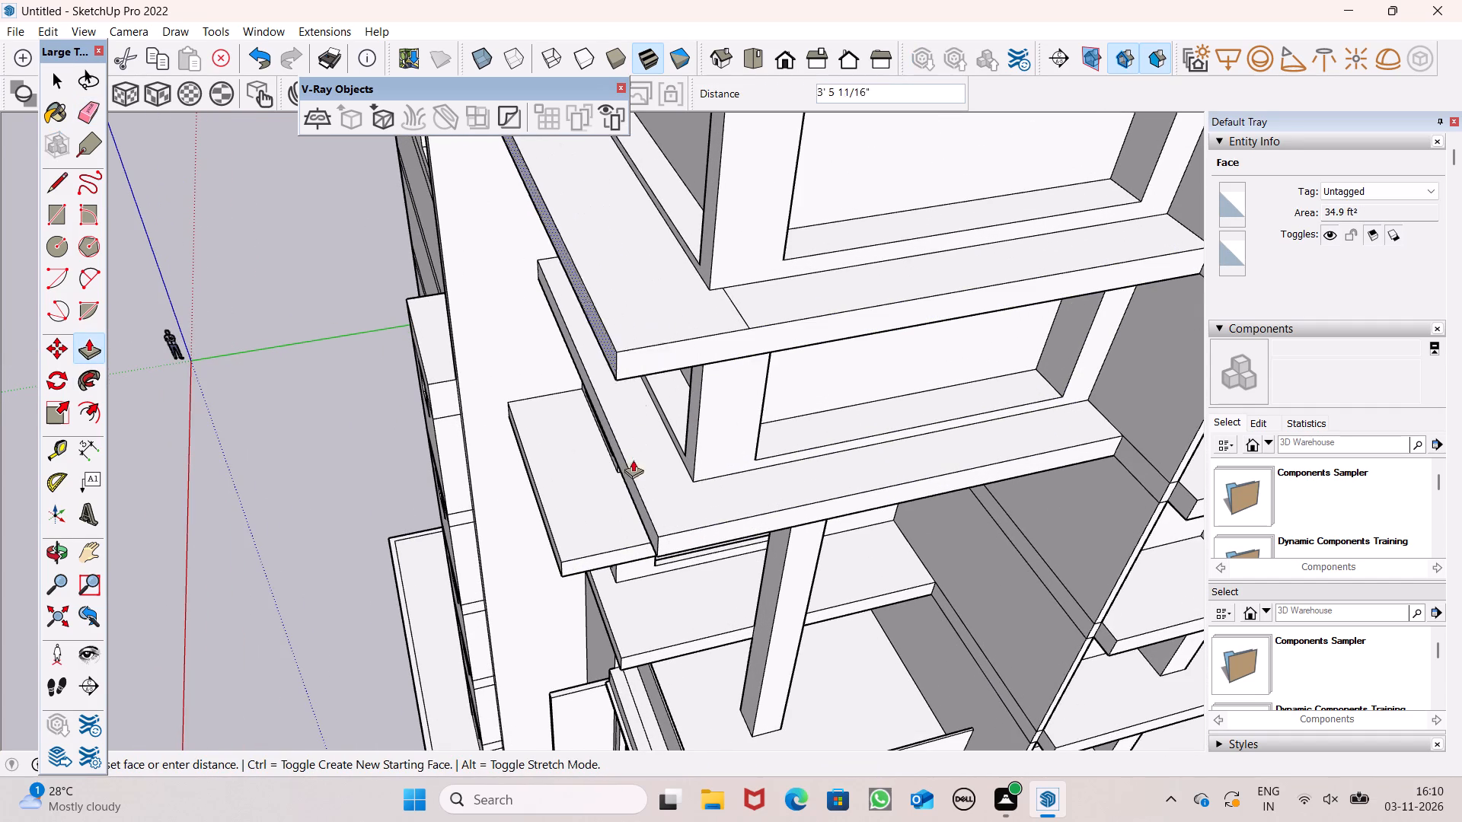
{"action": "left_click_drag", "start_coordinate": [633, 460], "coordinate": [631, 488]}
{"action": "scroll", "coordinate": [625, 460], "scroll_direction": "down", "scroll_amount": 5}
{"action": "middle_click_drag", "start_coordinate": [682, 519], "coordinate": [703, 425]}
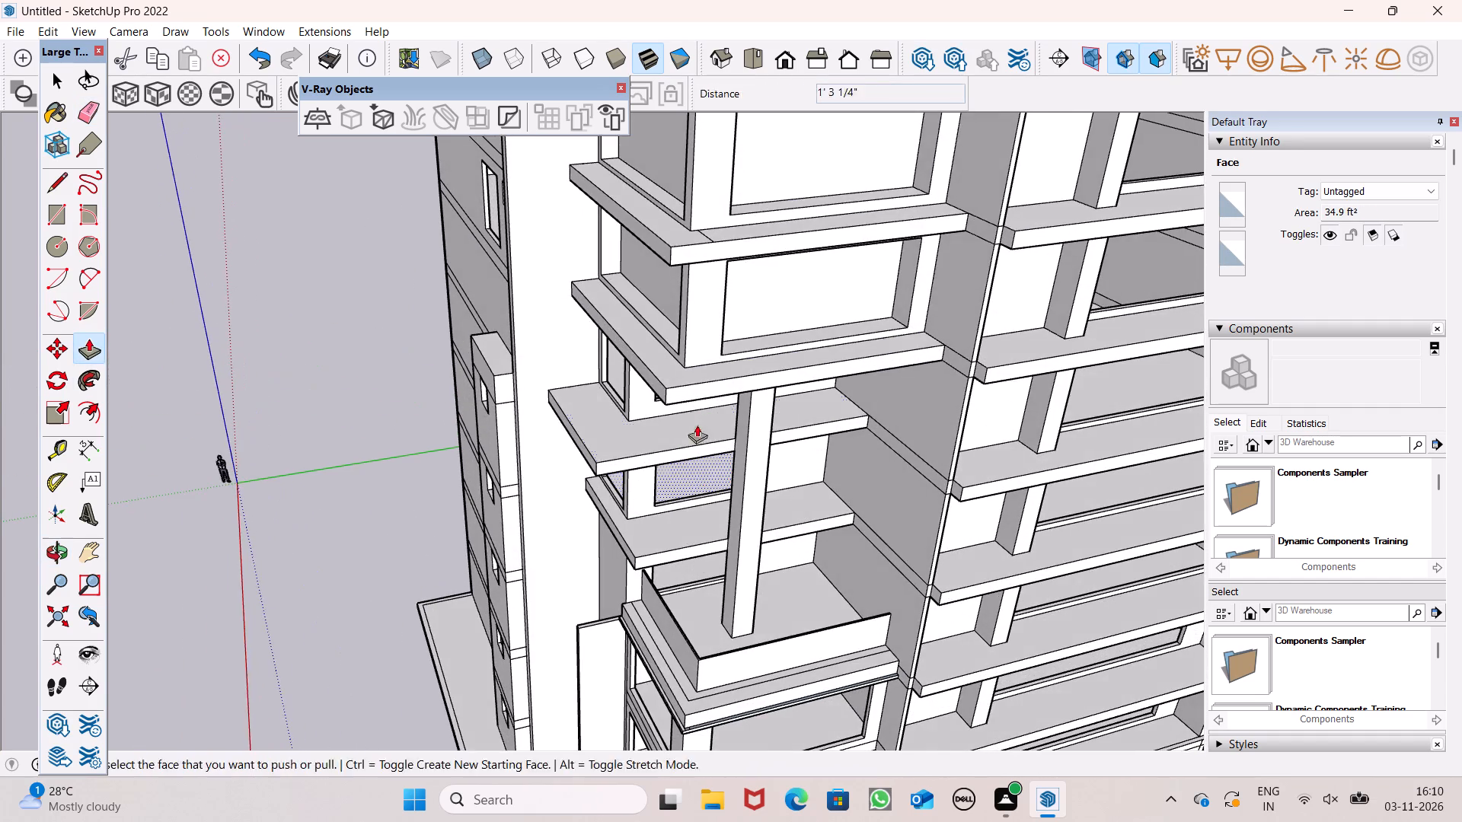
{"action": "key", "text": "space"}
Erase the stray edge near the outer corner on top of that upper slab.
{"action": "scroll", "coordinate": [654, 429], "scroll_direction": "down", "scroll_amount": 4}
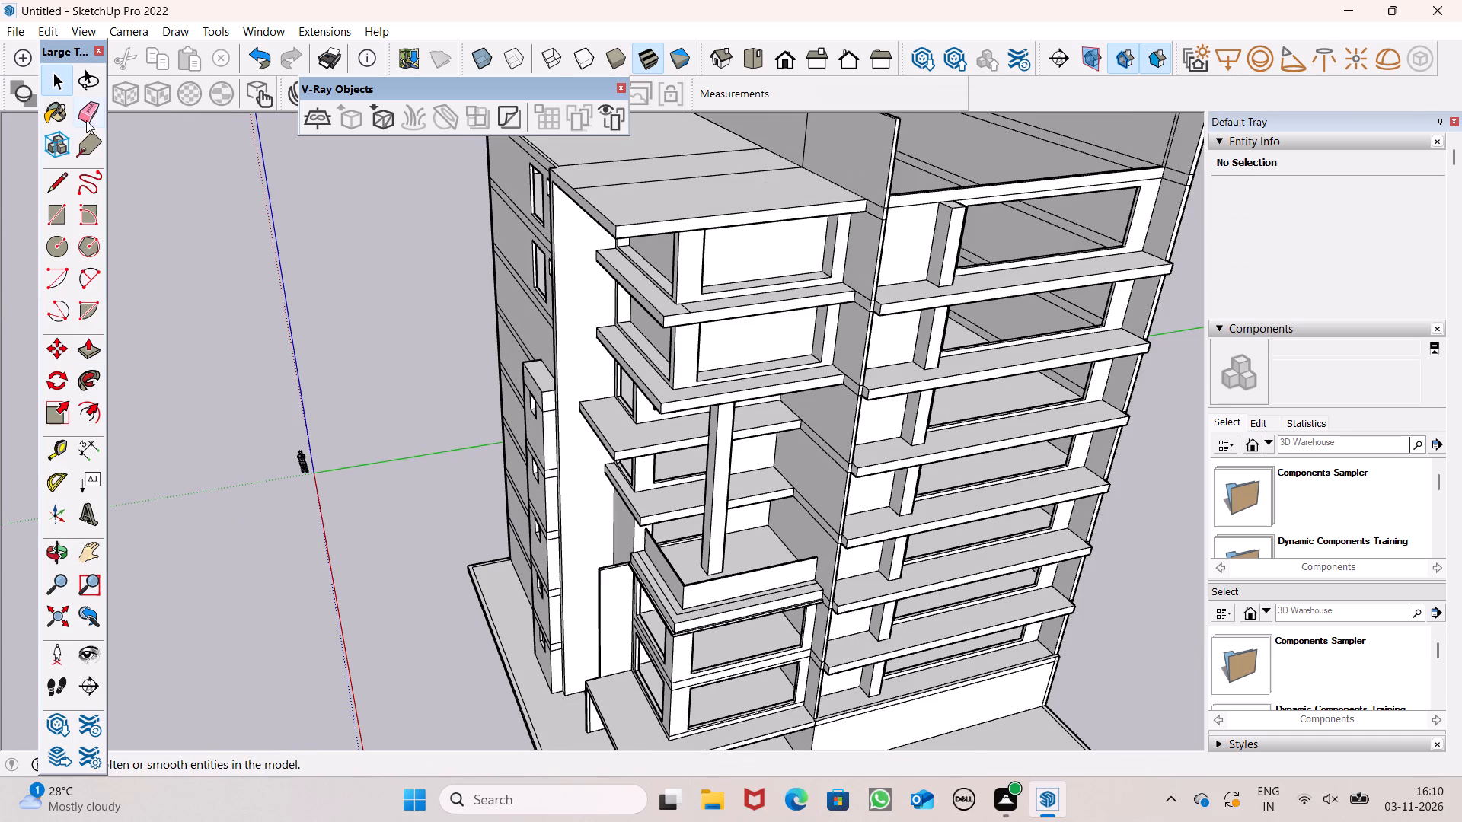
{"action": "left_click_drag", "start_coordinate": [92, 112], "coordinate": [104, 112]}
{"action": "middle_click_drag", "start_coordinate": [672, 325], "coordinate": [671, 365]}
{"action": "scroll", "coordinate": [677, 350], "scroll_direction": "up", "scroll_amount": 5}
{"action": "left_click_drag", "start_coordinate": [685, 339], "coordinate": [704, 339]}
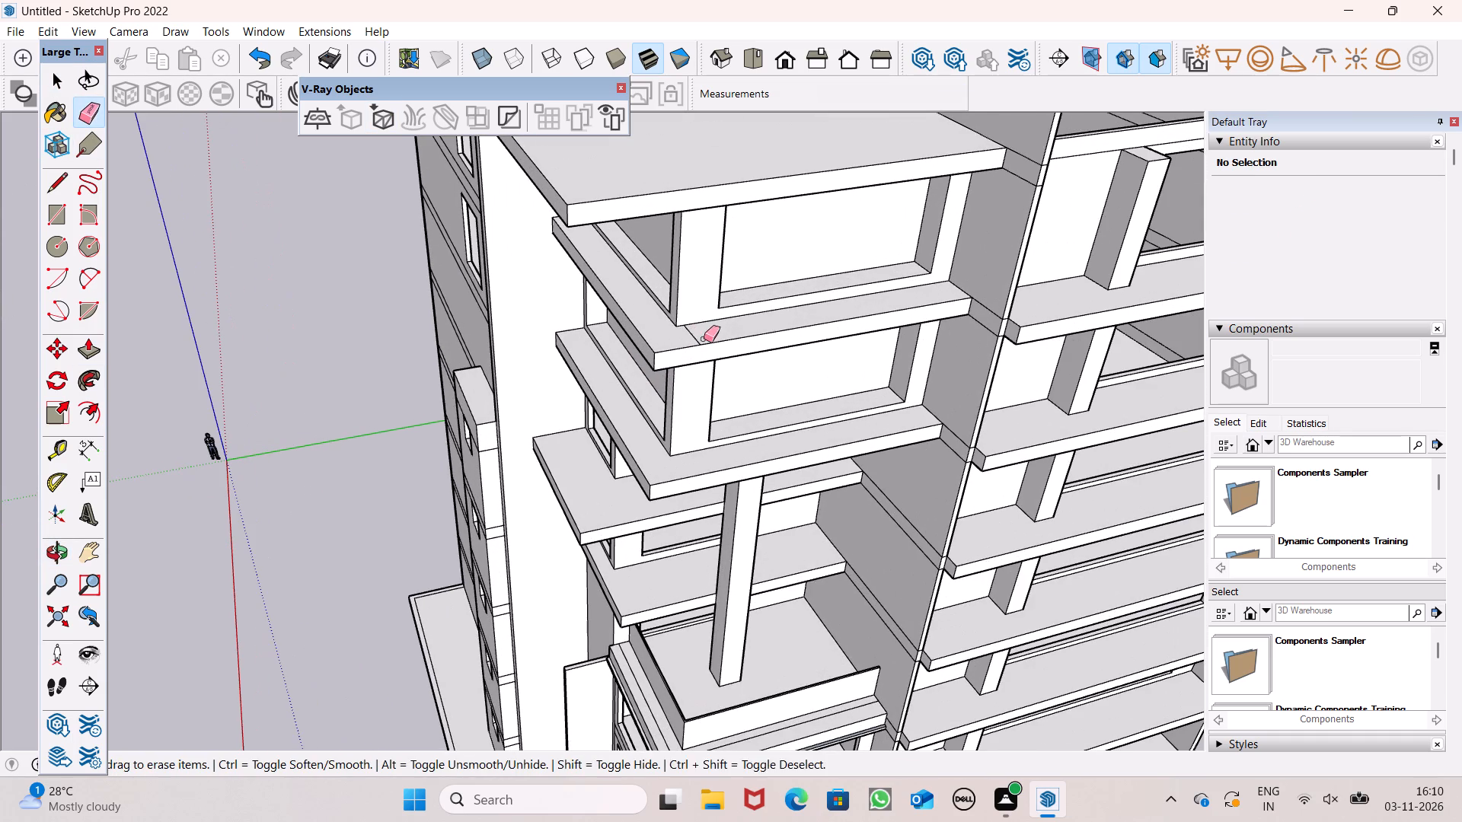
{"action": "left_click_drag", "start_coordinate": [704, 339], "coordinate": [704, 336]}
{"action": "key", "text": "space"}
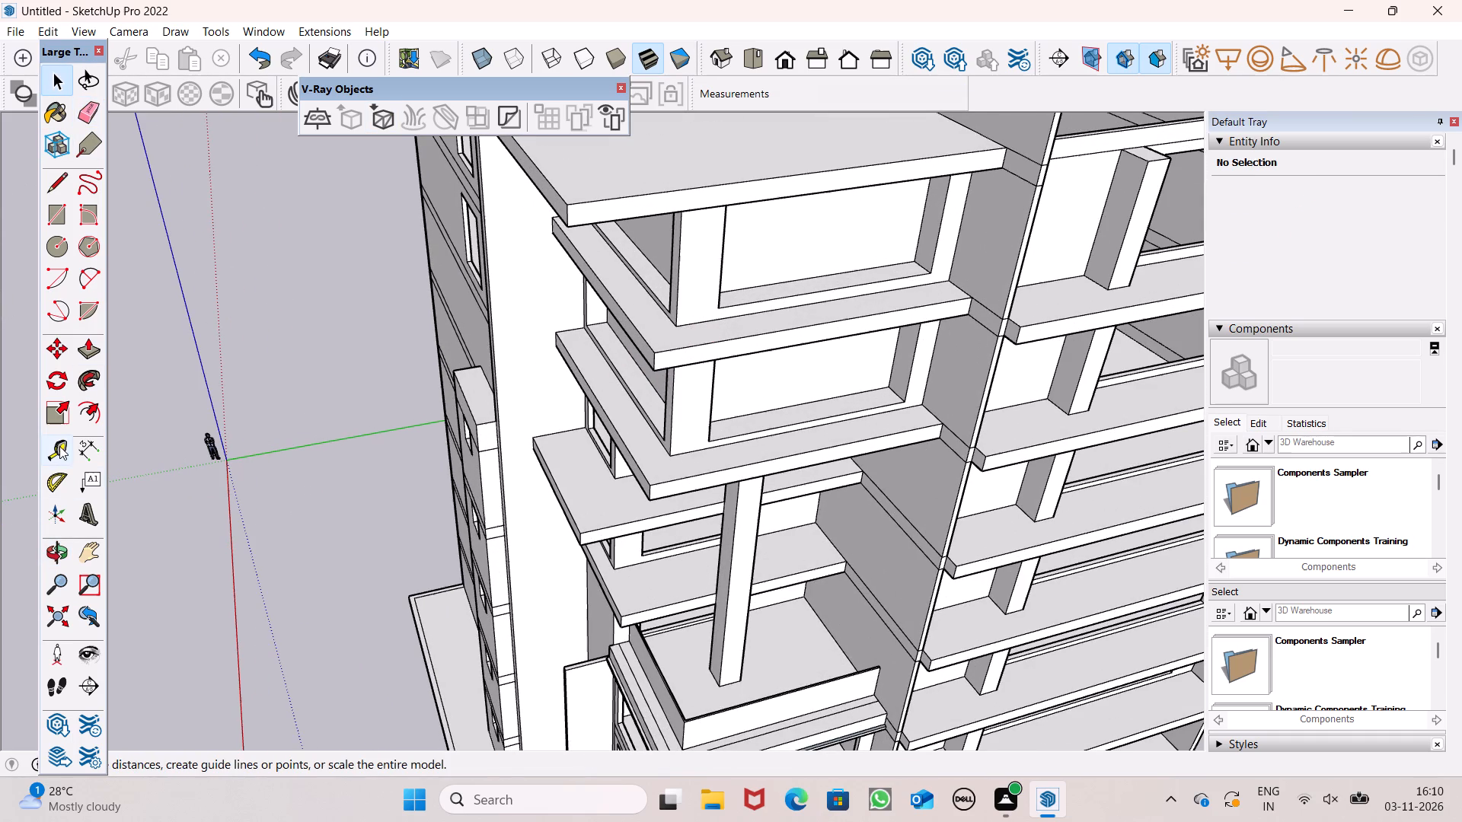
Place a guide parallel to the side edge, slightly inward, on the slab directly above the freestanding column.
{"action": "left_click", "coordinate": [60, 444]}
{"action": "scroll", "coordinate": [640, 480], "scroll_direction": "up", "scroll_amount": 7}
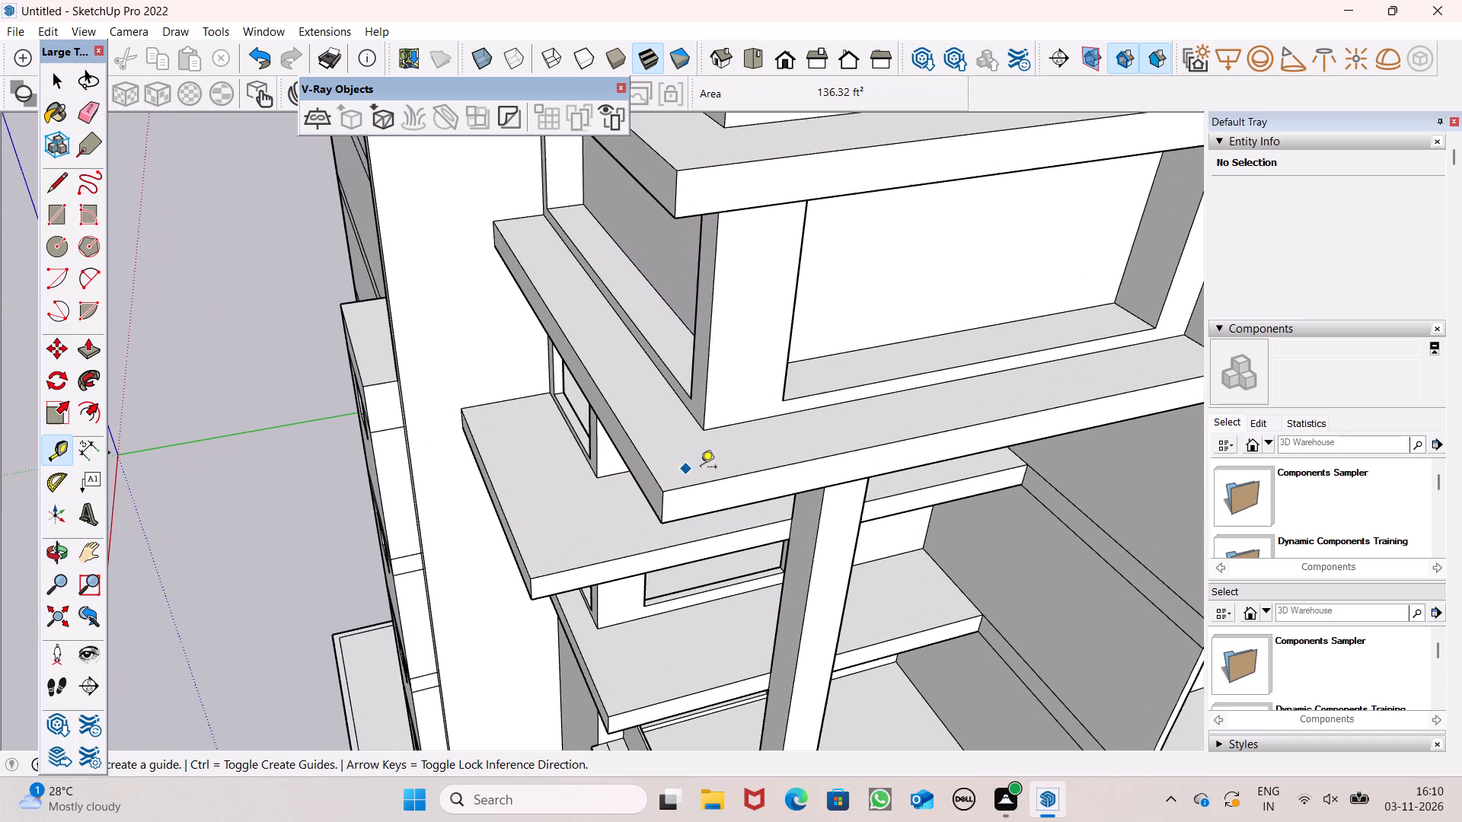
{"action": "scroll", "coordinate": [710, 468], "scroll_direction": "up", "scroll_amount": 5}
{"action": "left_click", "coordinate": [627, 492]}
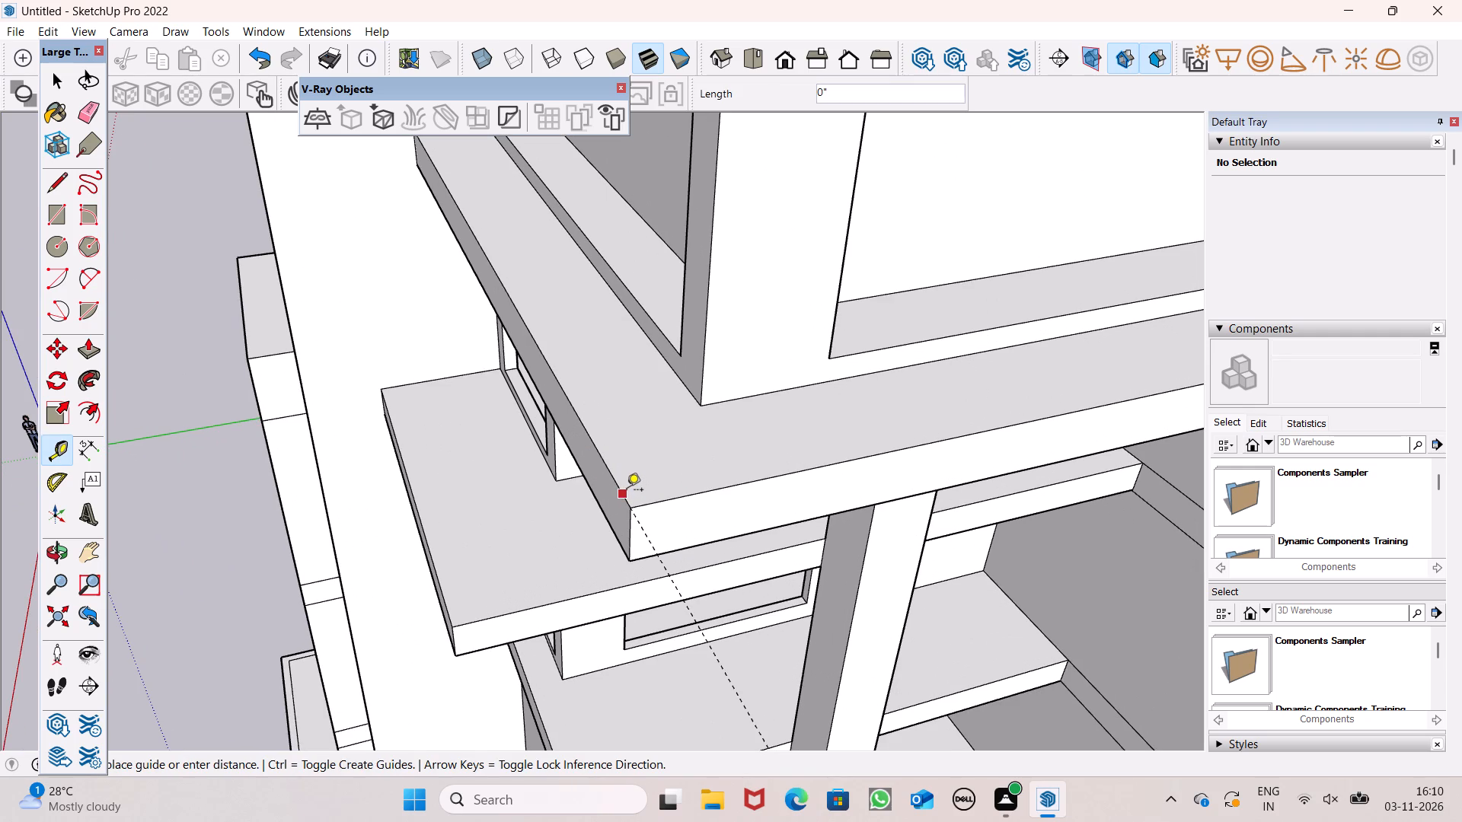
{"action": "left_click", "coordinate": [634, 486]}
Add a parallel guide 2" further inward from the side guide on the same slab.
{"action": "scroll", "coordinate": [640, 493], "scroll_direction": "up", "scroll_amount": 3}
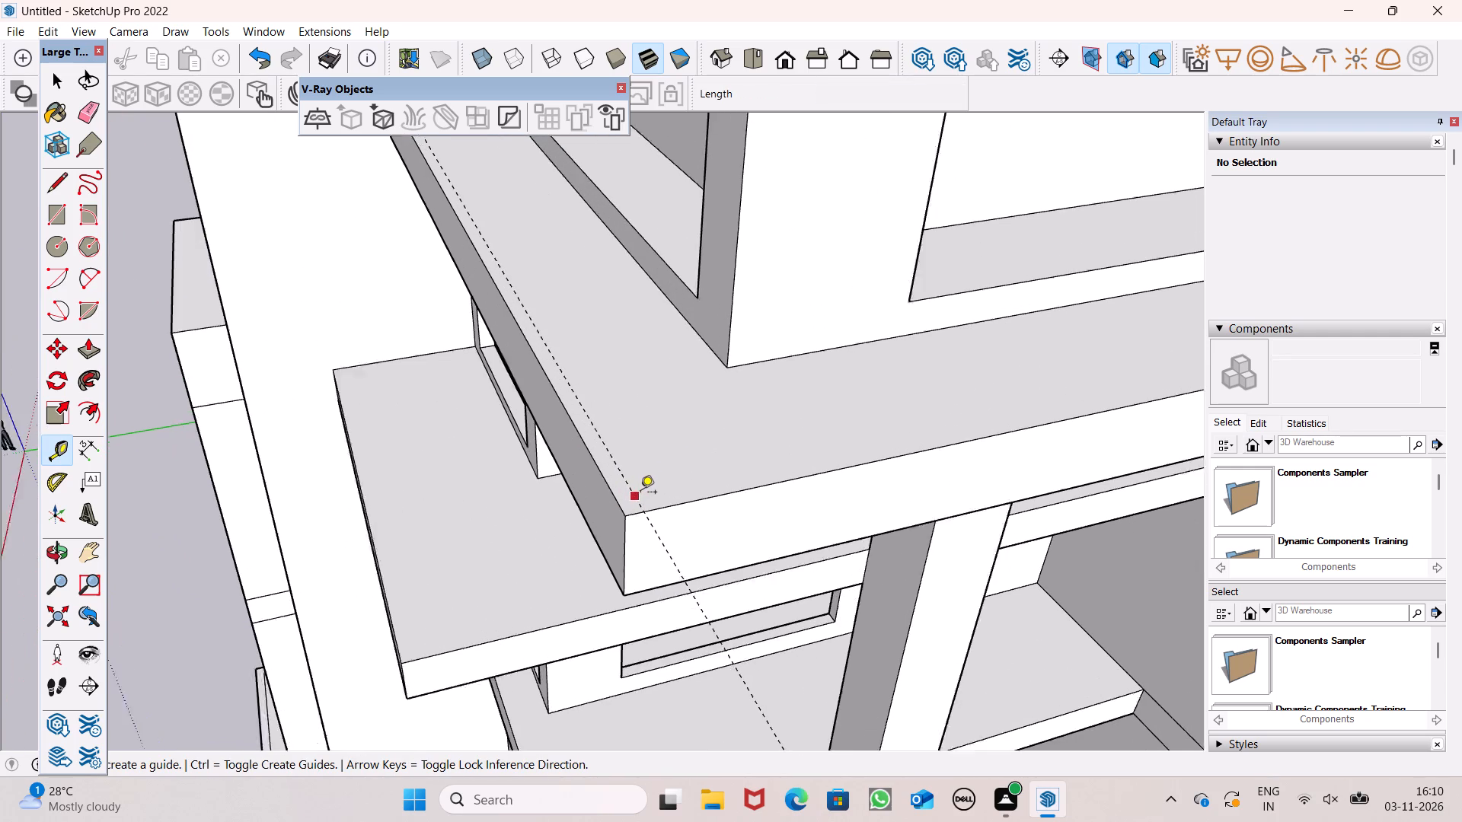
{"action": "scroll", "coordinate": [640, 493], "scroll_direction": "up", "scroll_amount": 4}
{"action": "left_click", "coordinate": [631, 499]}
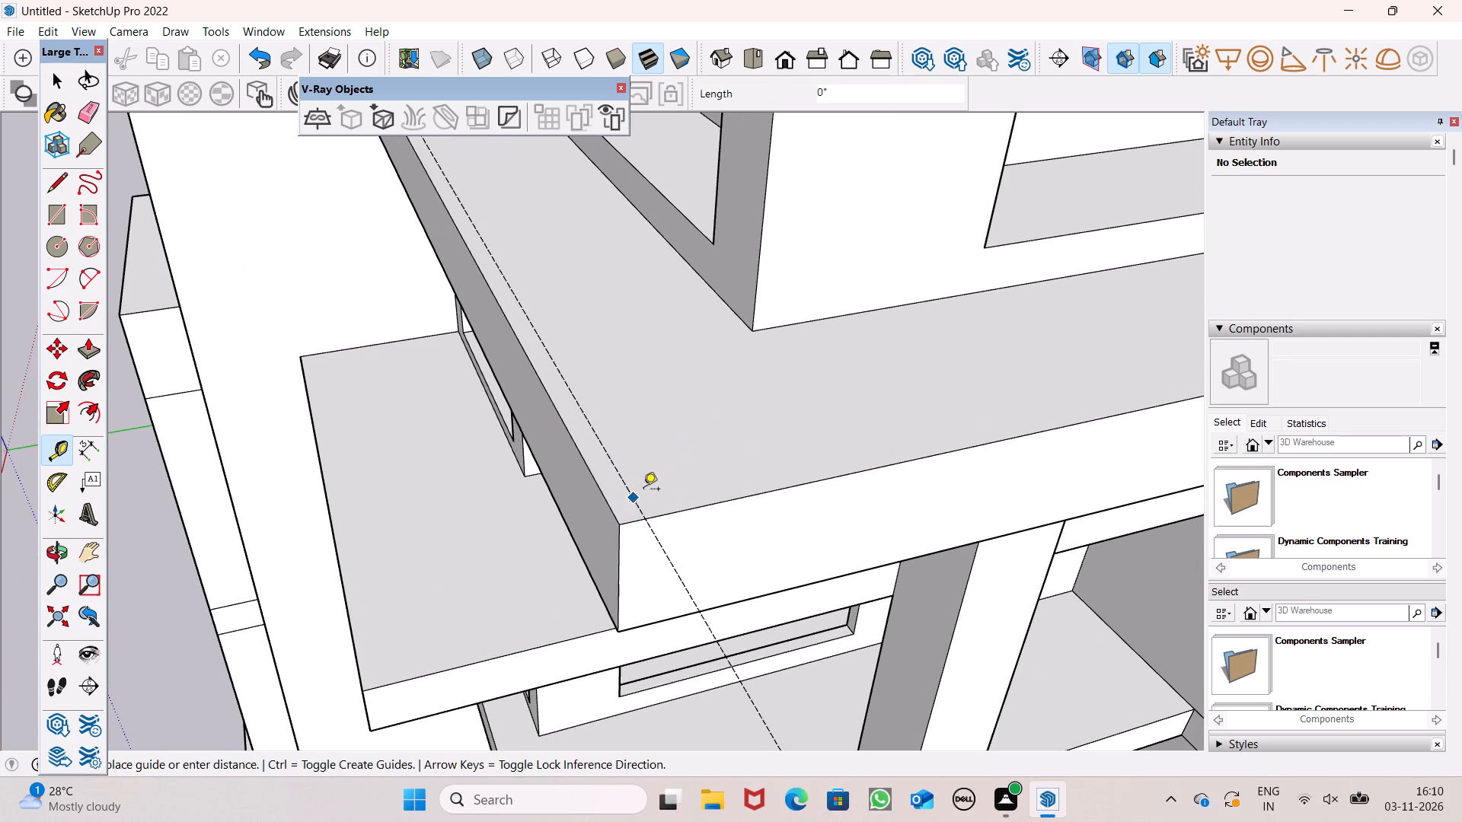
{"action": "scroll", "coordinate": [627, 490], "scroll_direction": "up", "scroll_amount": 3}
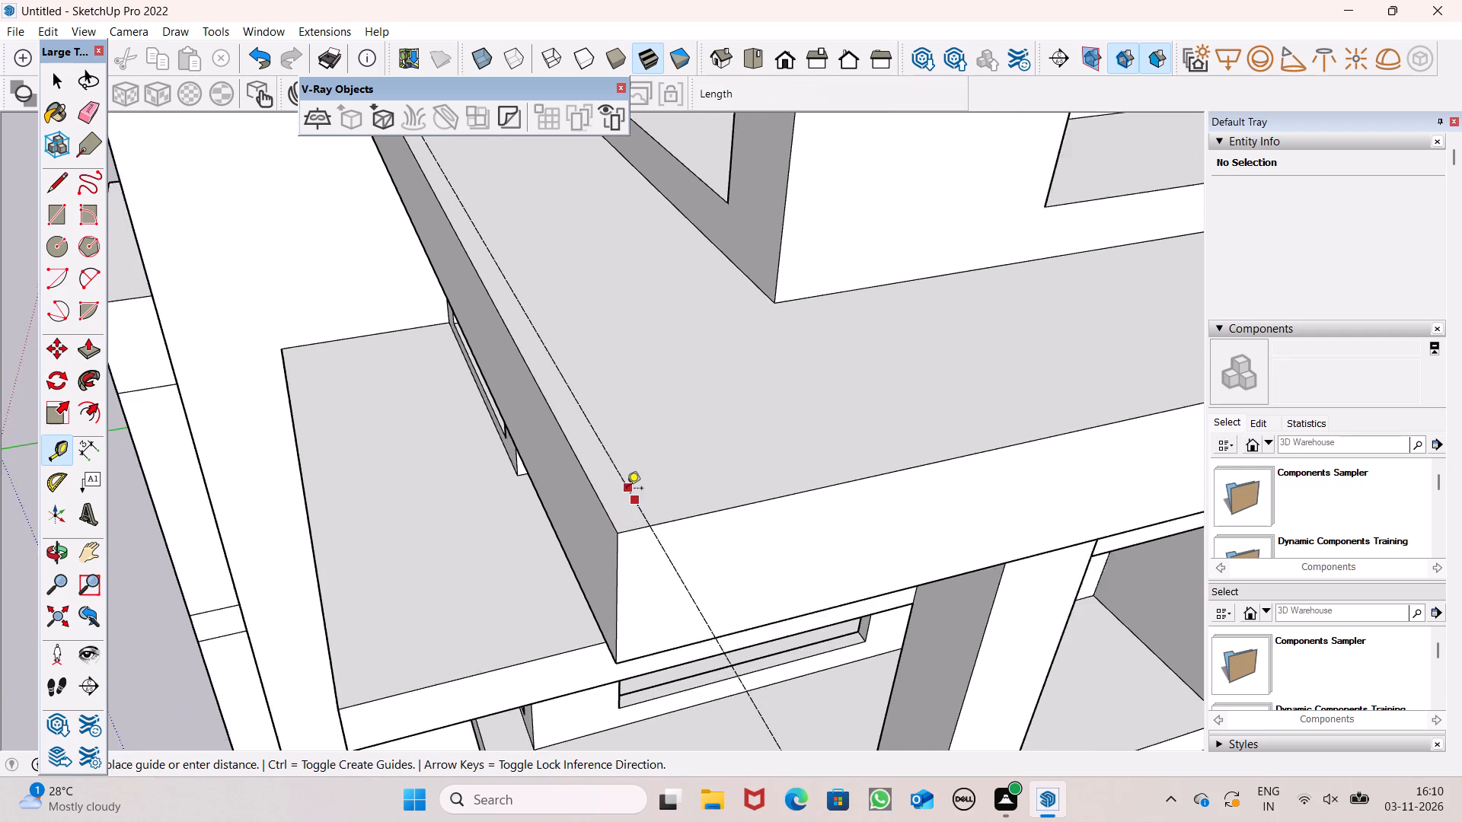
{"action": "scroll", "coordinate": [627, 489], "scroll_direction": "up", "scroll_amount": 3}
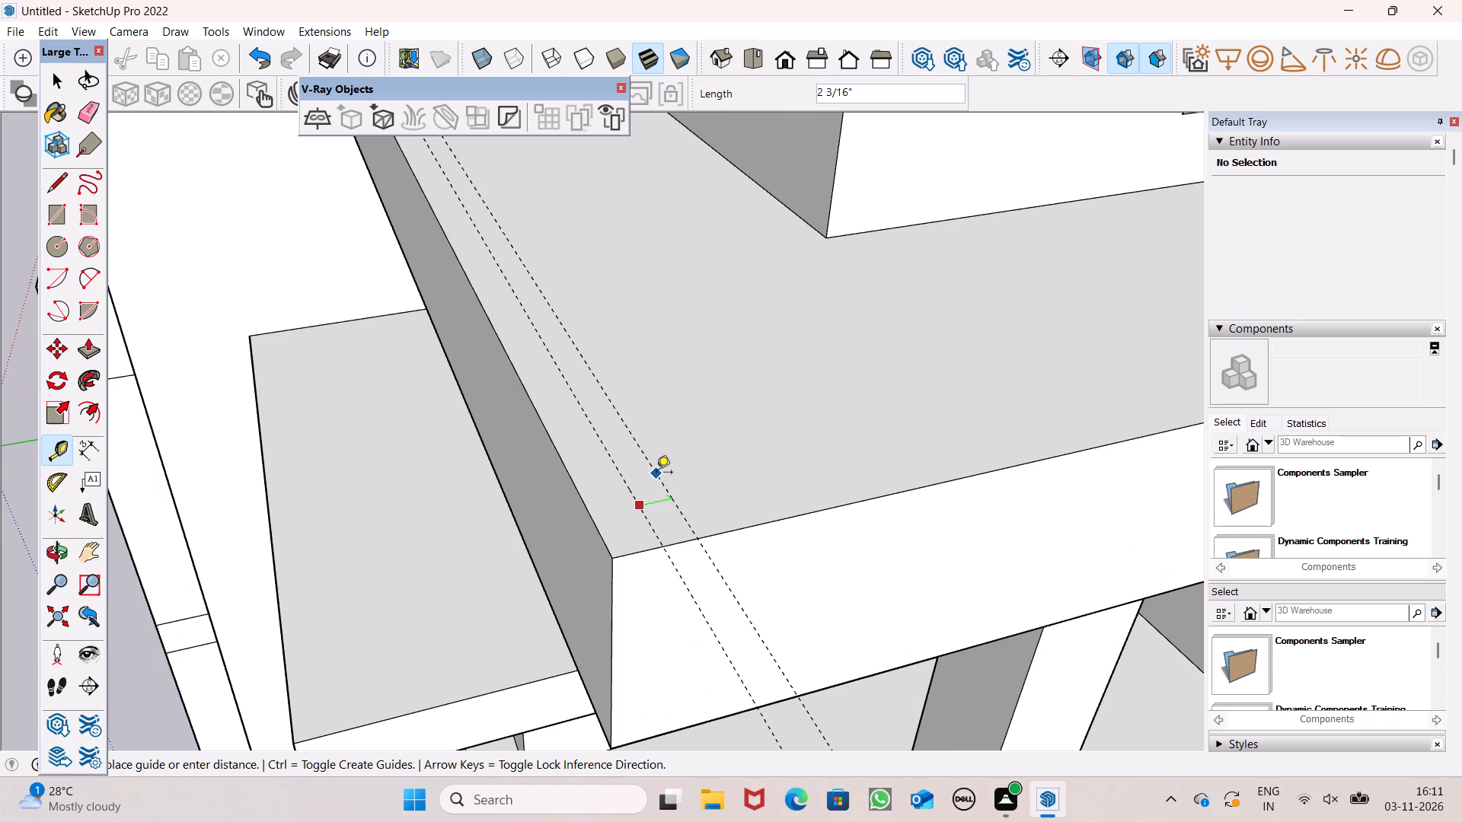
{"action": "type", "text": "2\""}
{"action": "key", "text": "Return"}
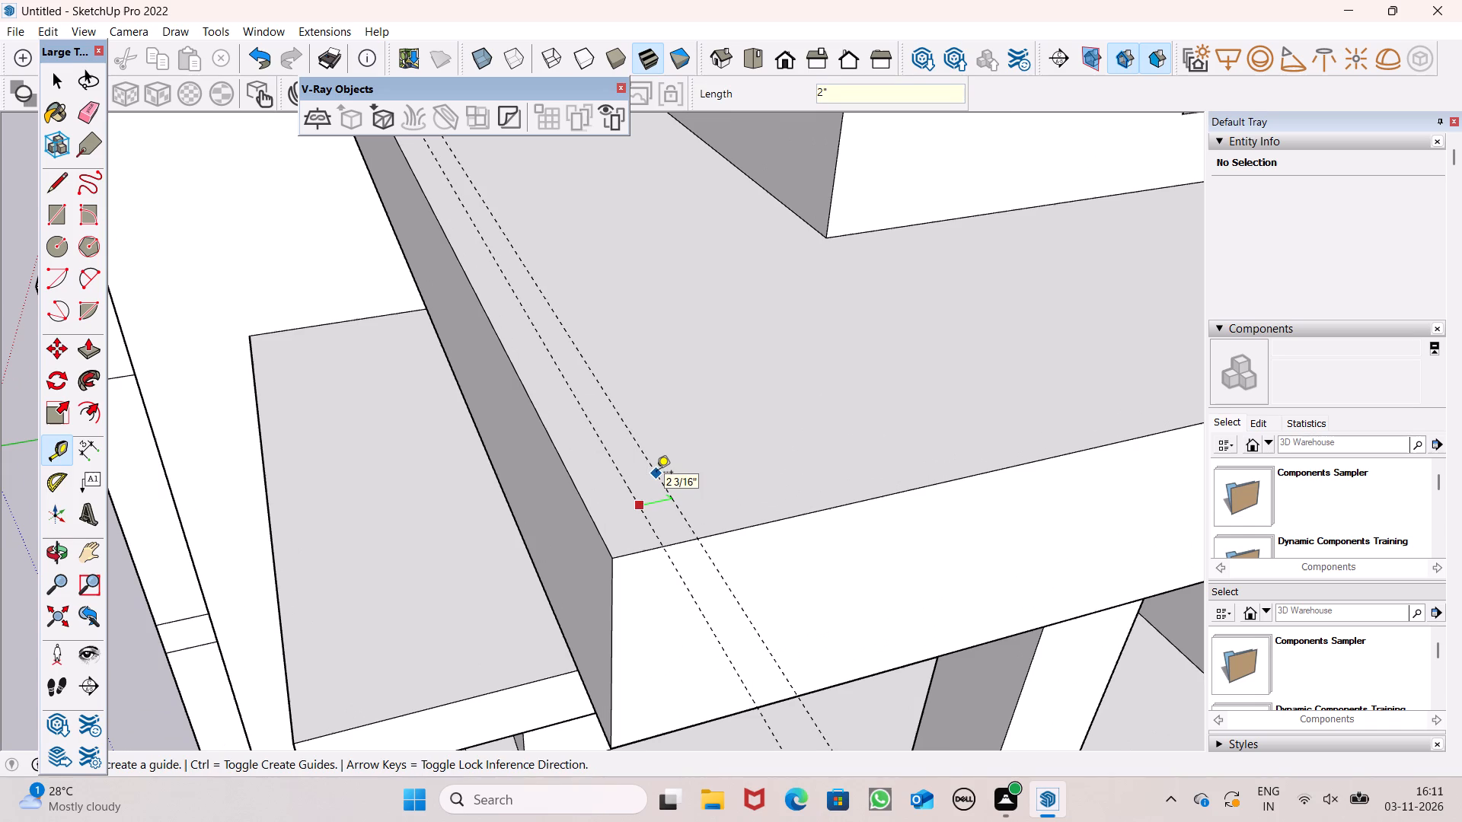
Place a guide parallel to the same slab's front edge, about 2 1/8" inward.
{"action": "scroll", "coordinate": [653, 481], "scroll_direction": "down", "scroll_amount": 1}
{"action": "left_click", "coordinate": [739, 517]}
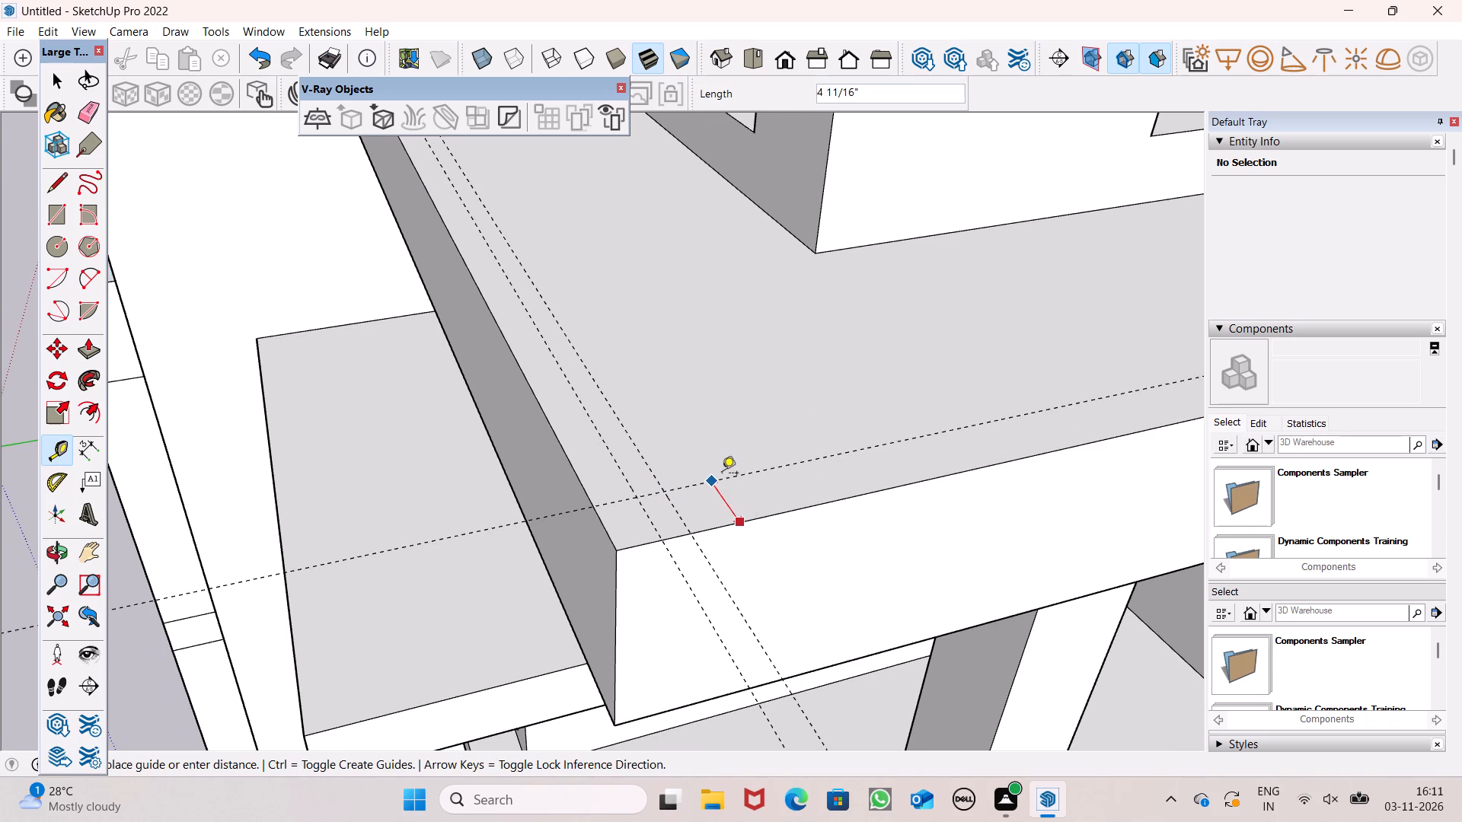
{"action": "left_click", "coordinate": [731, 500]}
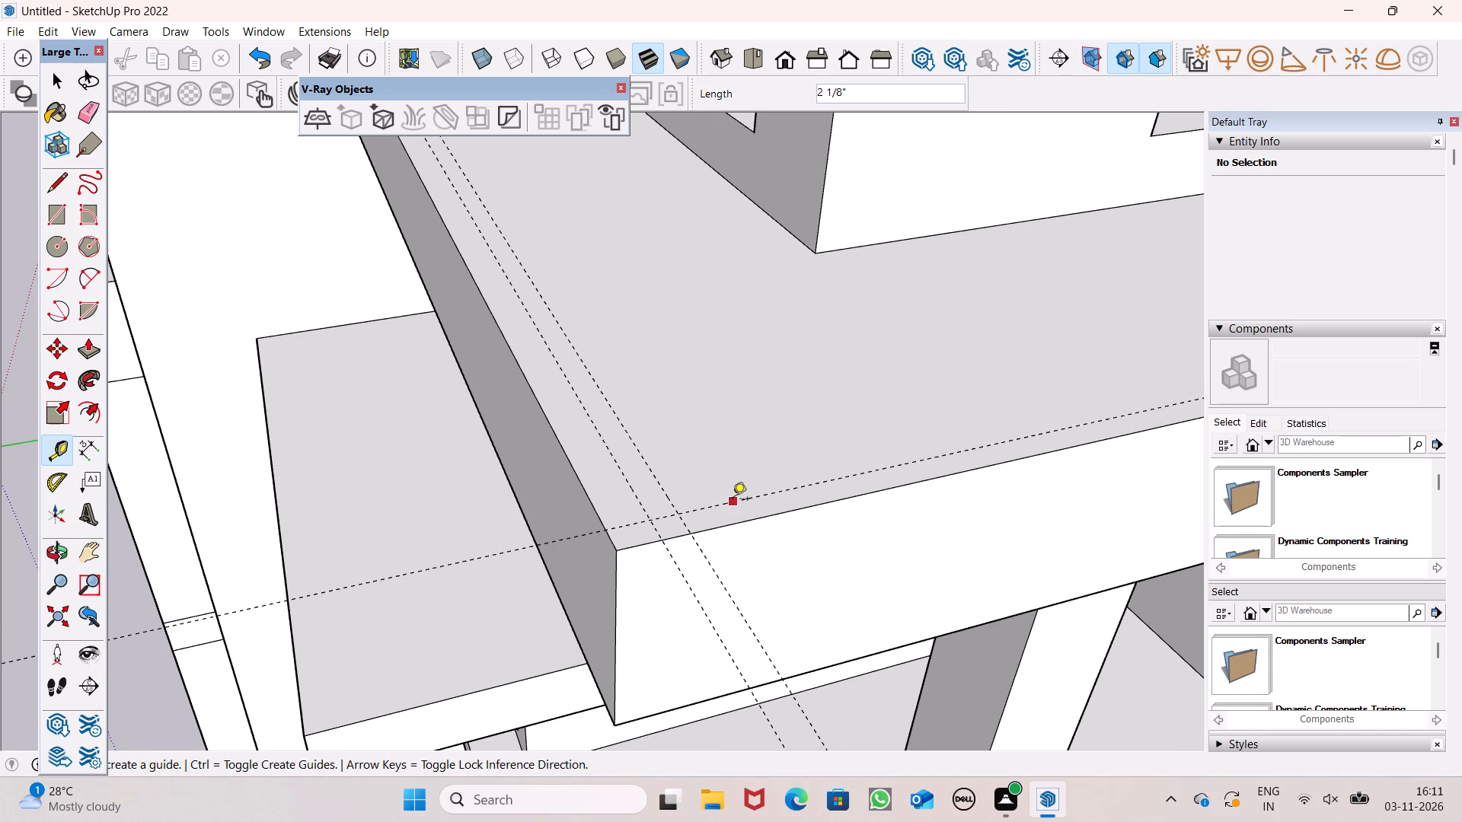
Add a parallel guide 2" further inward from the front guide on the slab above the freestanding column.
{"action": "left_click", "coordinate": [733, 505]}
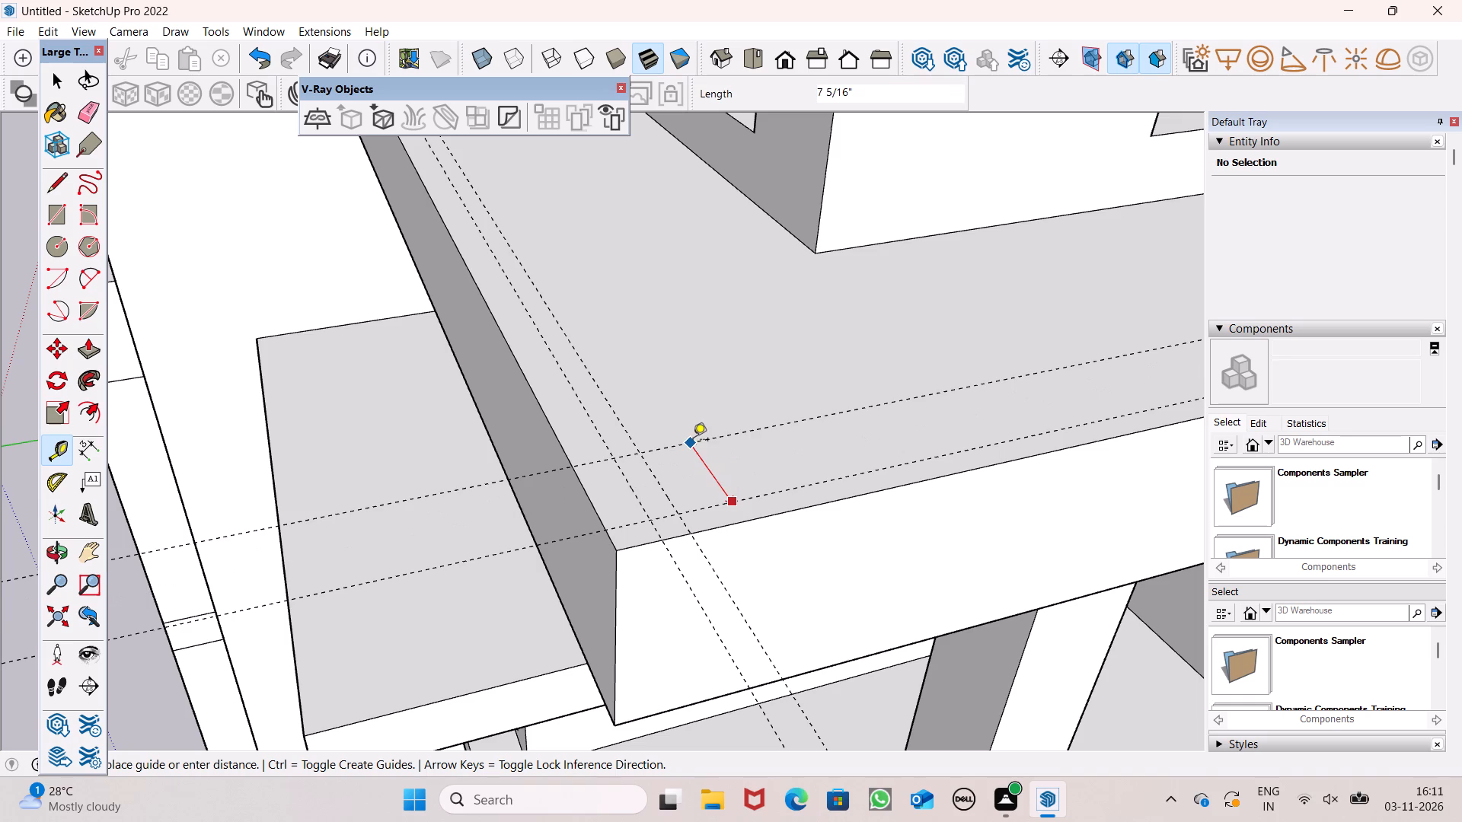
{"action": "key", "text": "2"}
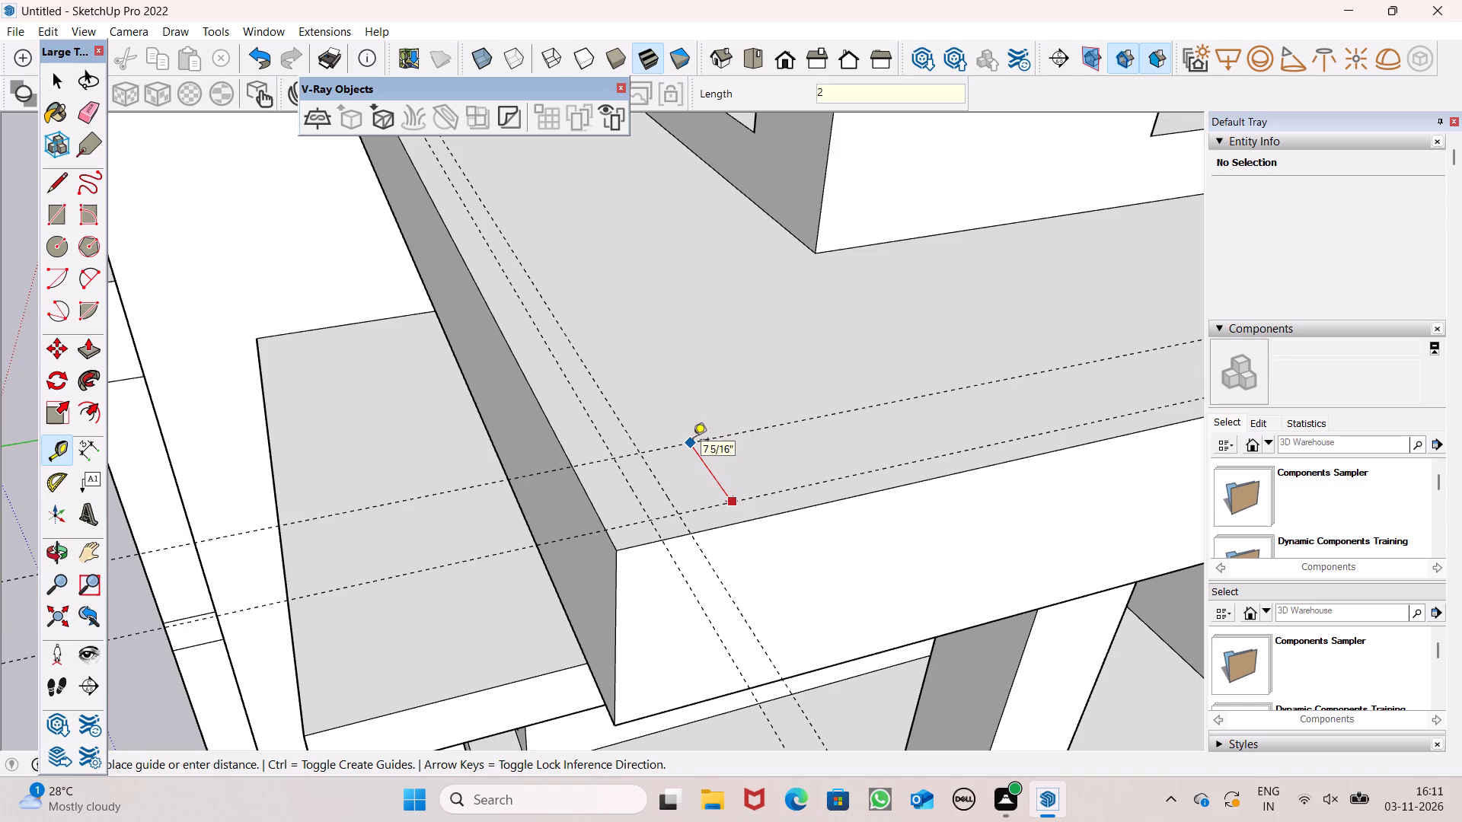
{"action": "key", "text": "shift+quotedbl"}
{"action": "key", "text": "Return"}
On the next slab up, place a guide about 1 1/4" inward from the side edge and a parallel guide 2" further inward.
{"action": "scroll", "coordinate": [576, 534], "scroll_direction": "down", "scroll_amount": 8}
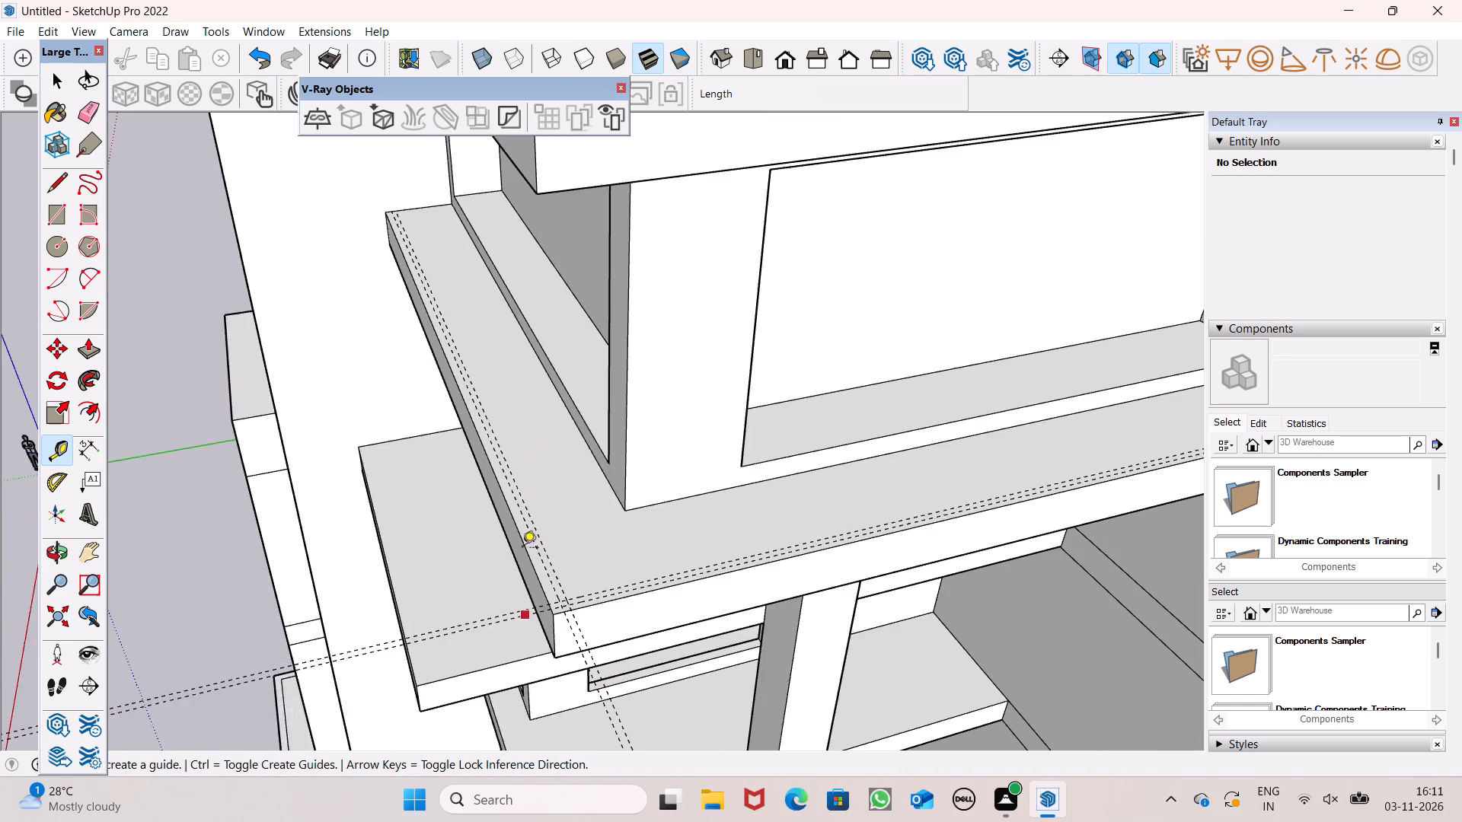
{"action": "scroll", "coordinate": [547, 492], "scroll_direction": "down", "scroll_amount": 7}
{"action": "scroll", "coordinate": [566, 330], "scroll_direction": "up", "scroll_amount": 15}
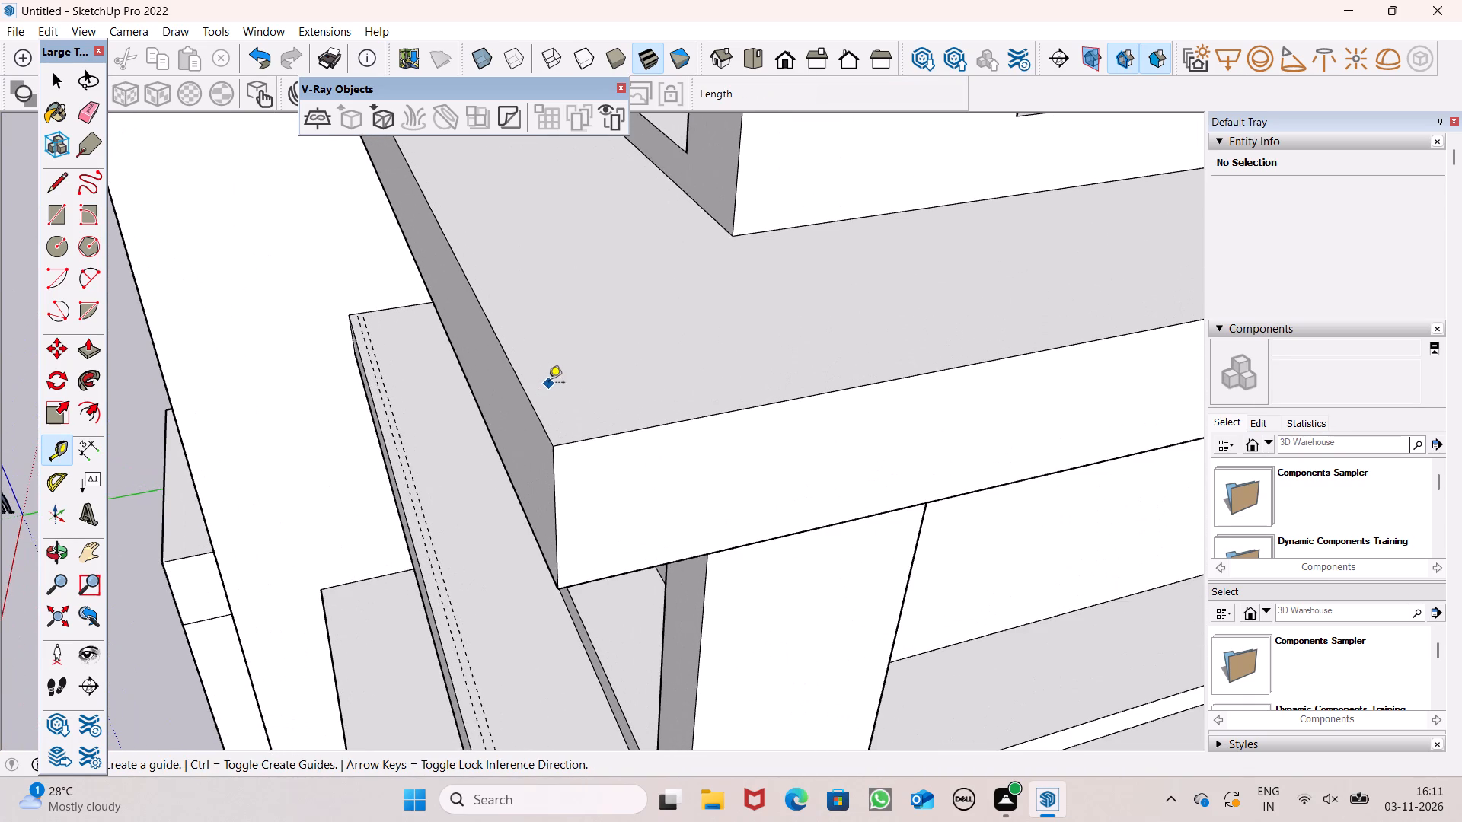
{"action": "left_click", "coordinate": [536, 413]}
{"action": "scroll", "coordinate": [570, 417], "scroll_direction": "up", "scroll_amount": 5}
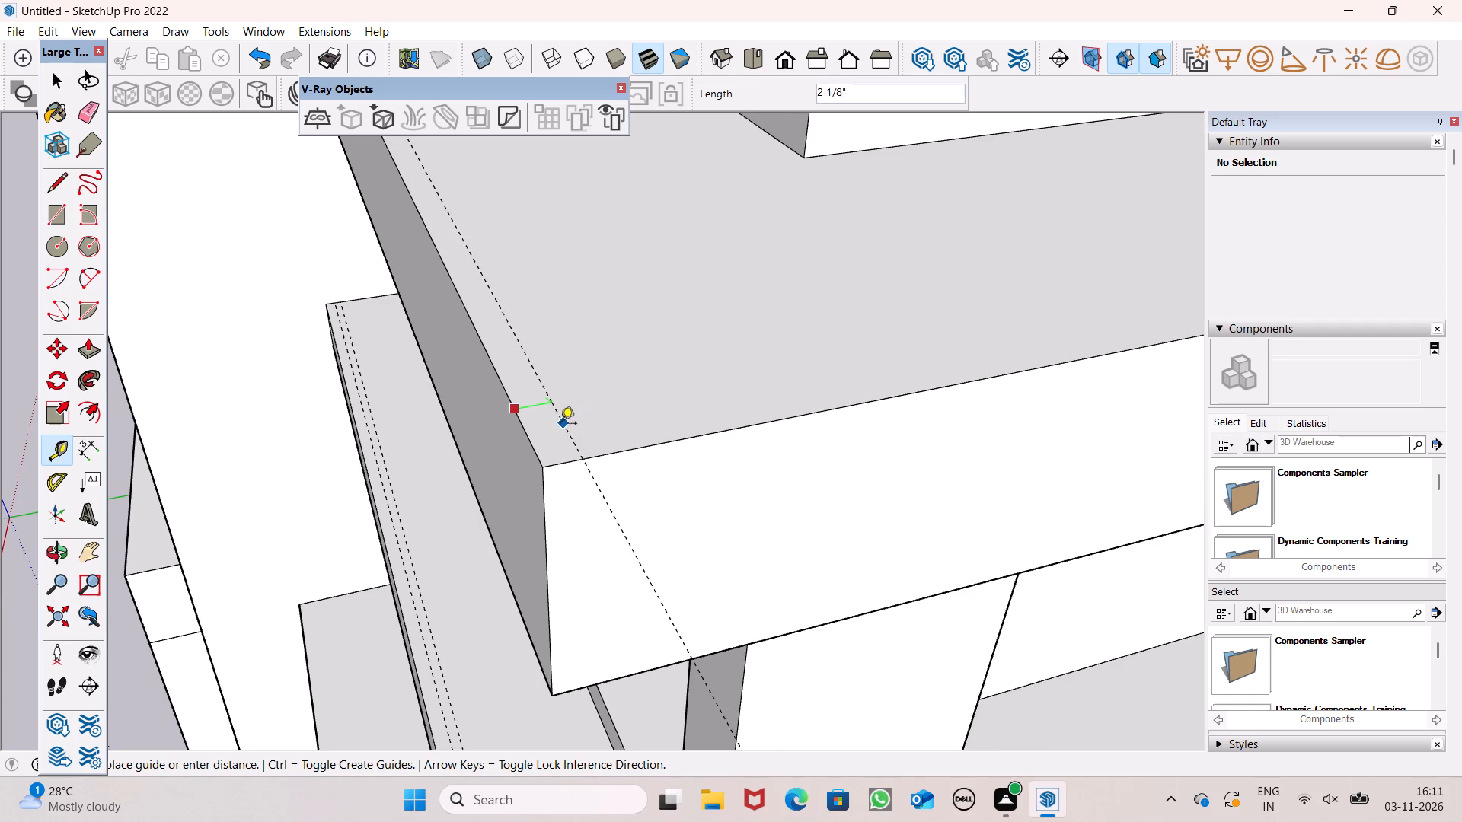
{"action": "left_click", "coordinate": [550, 432]}
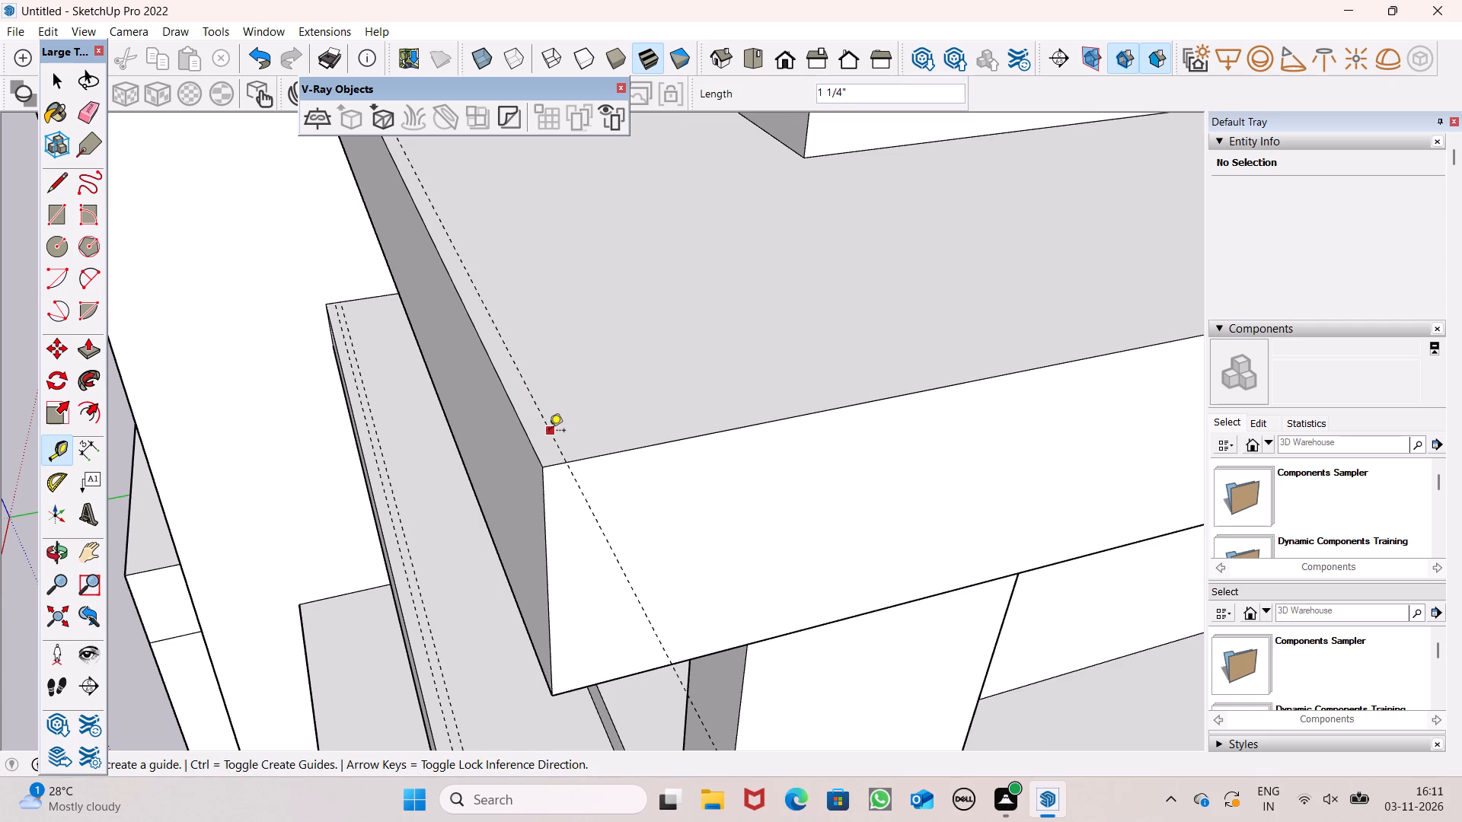
{"action": "left_click", "coordinate": [549, 431]}
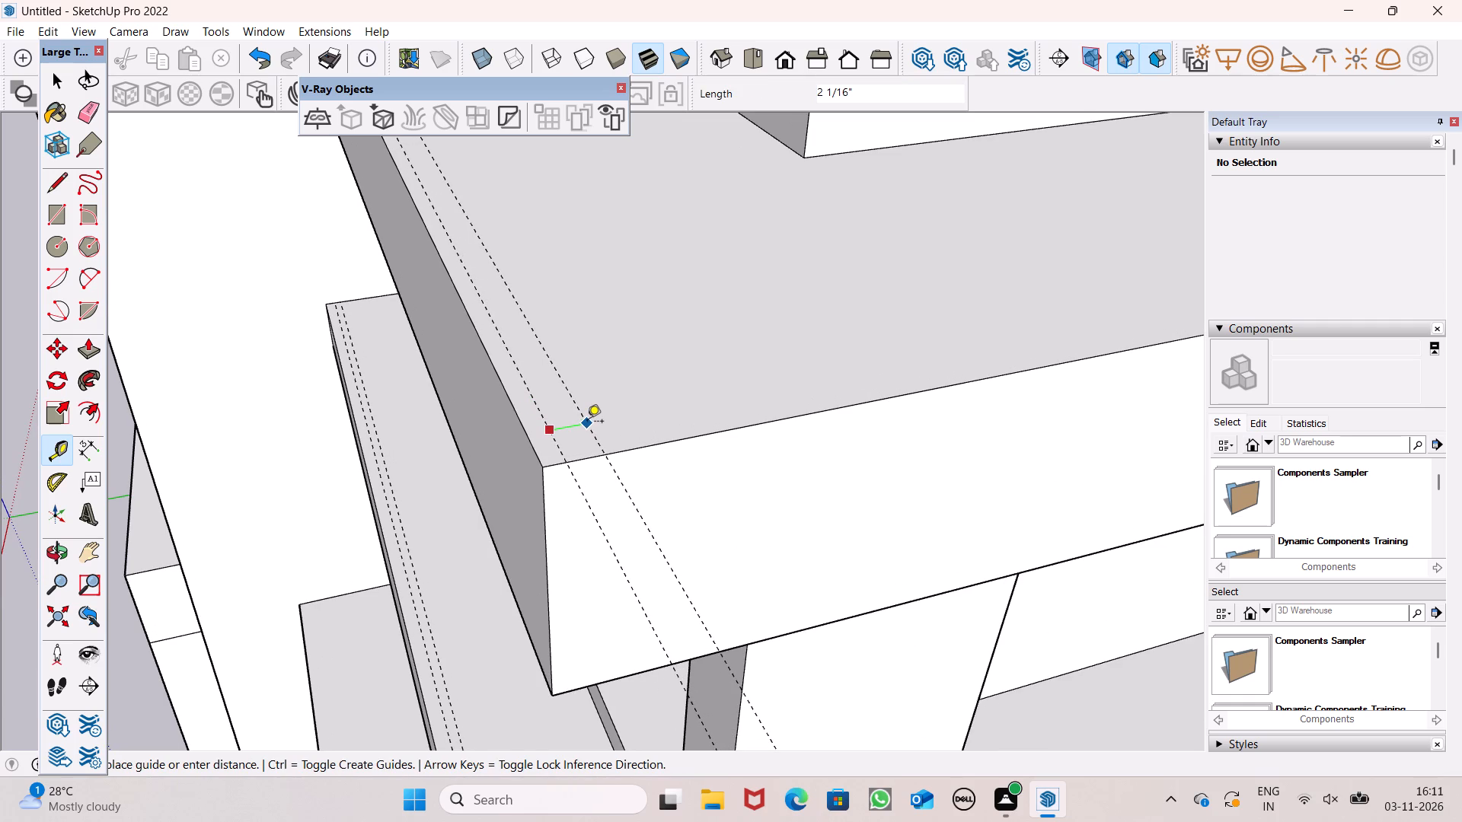
{"action": "key", "text": "2"}
{"action": "key", "text": "shift+quotedbl"}
{"action": "key", "text": "Return"}
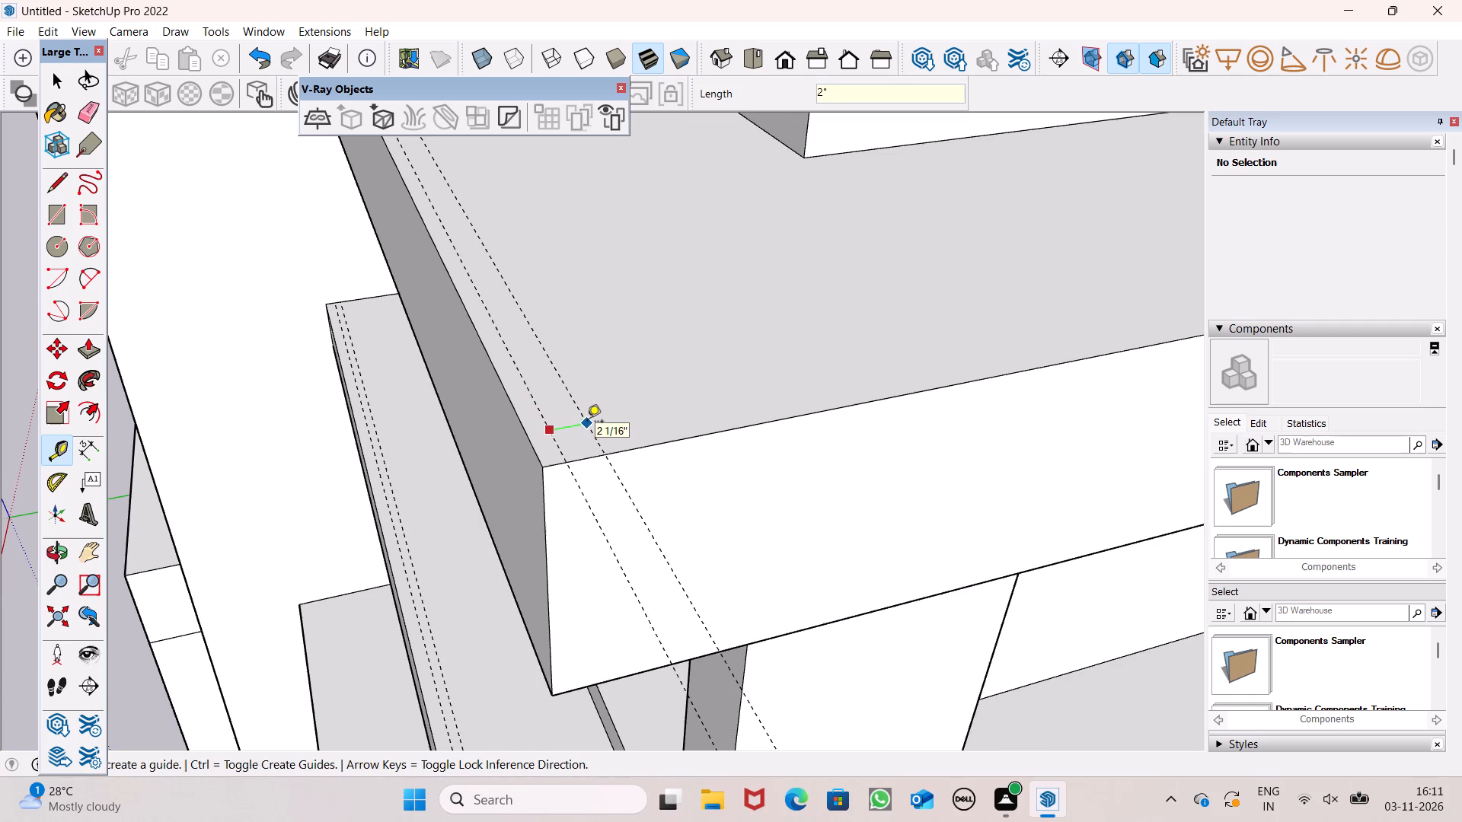
On the same upper slab, place a guide about 2 3/16" inward from the front edge and a parallel guide 2" further inward.
{"action": "left_click", "coordinate": [629, 451]}
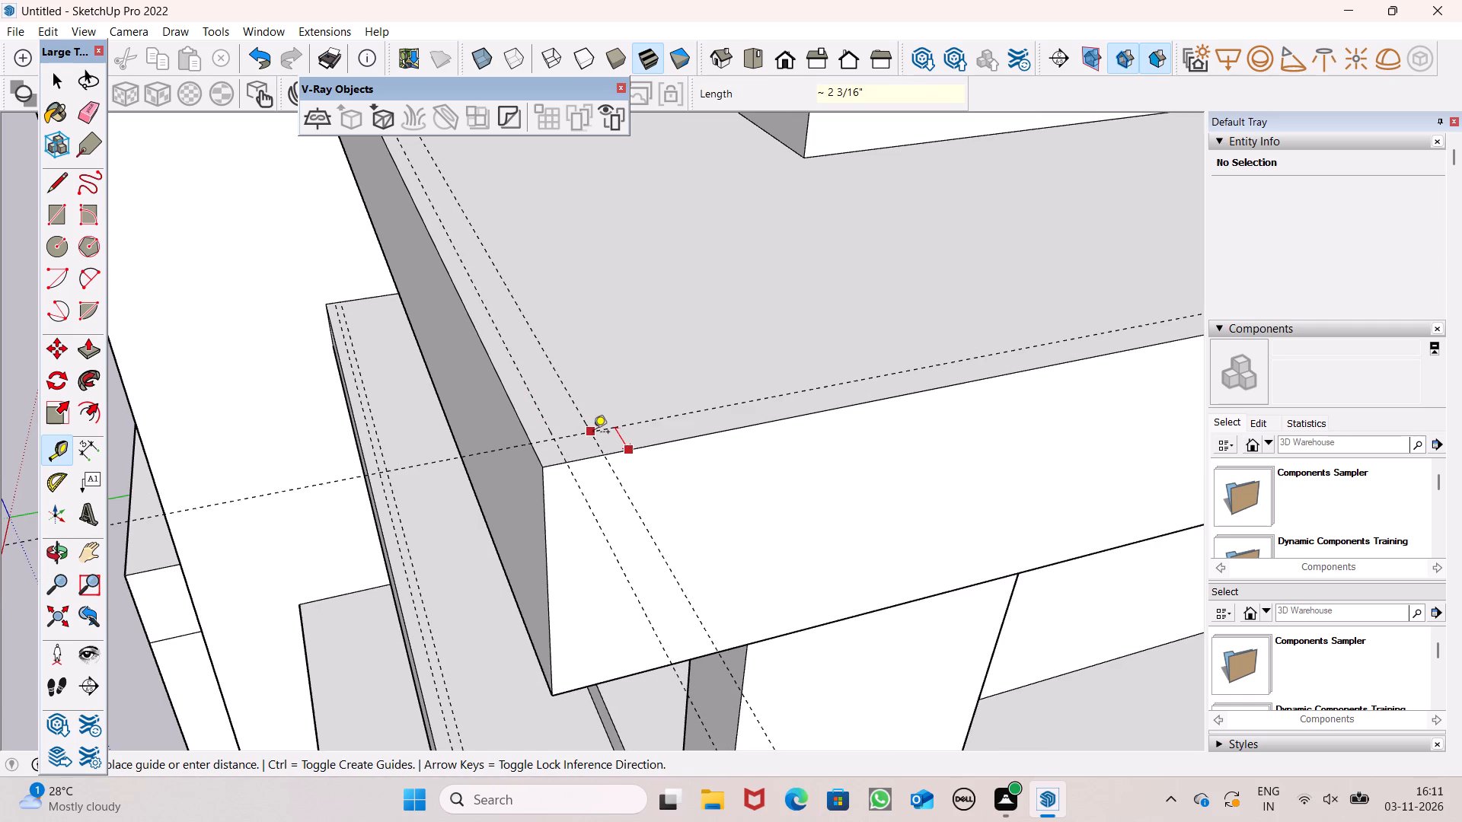
{"action": "left_click", "coordinate": [593, 430]}
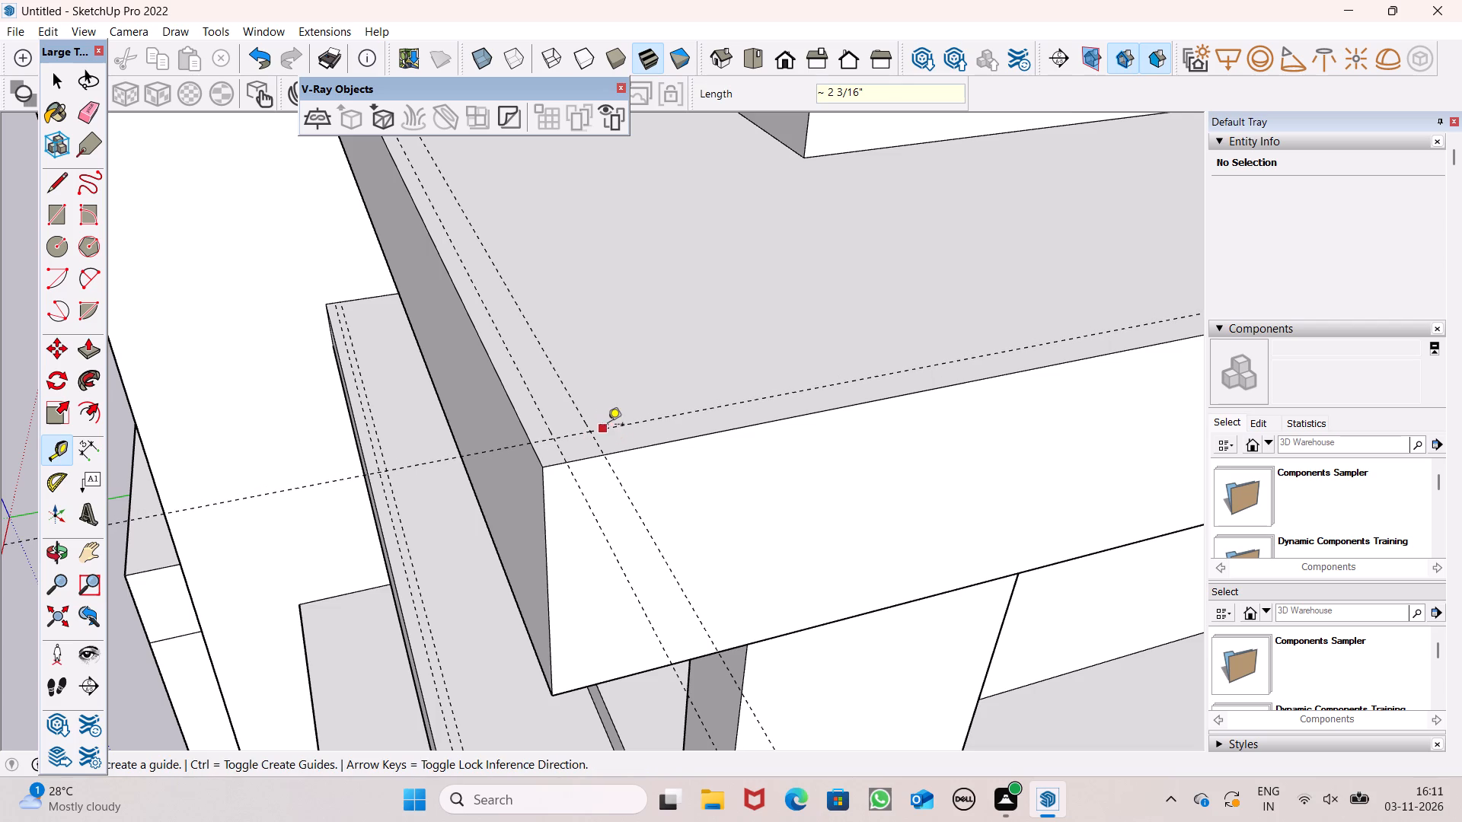
{"action": "left_click", "coordinate": [608, 425]}
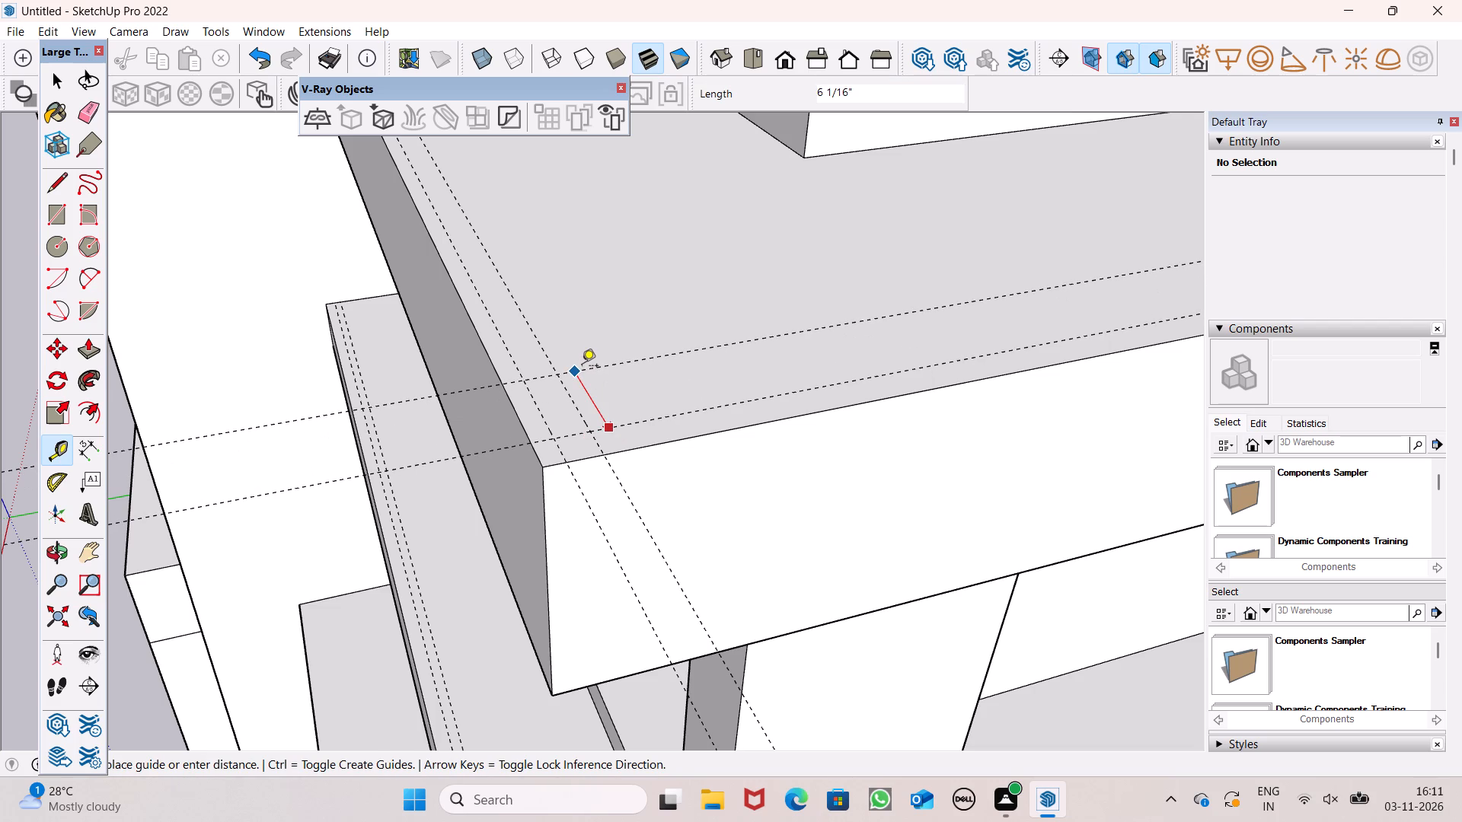
{"action": "key", "text": "2"}
{"action": "key", "text": "shift+quotedbl"}
{"action": "key", "text": "Return"}
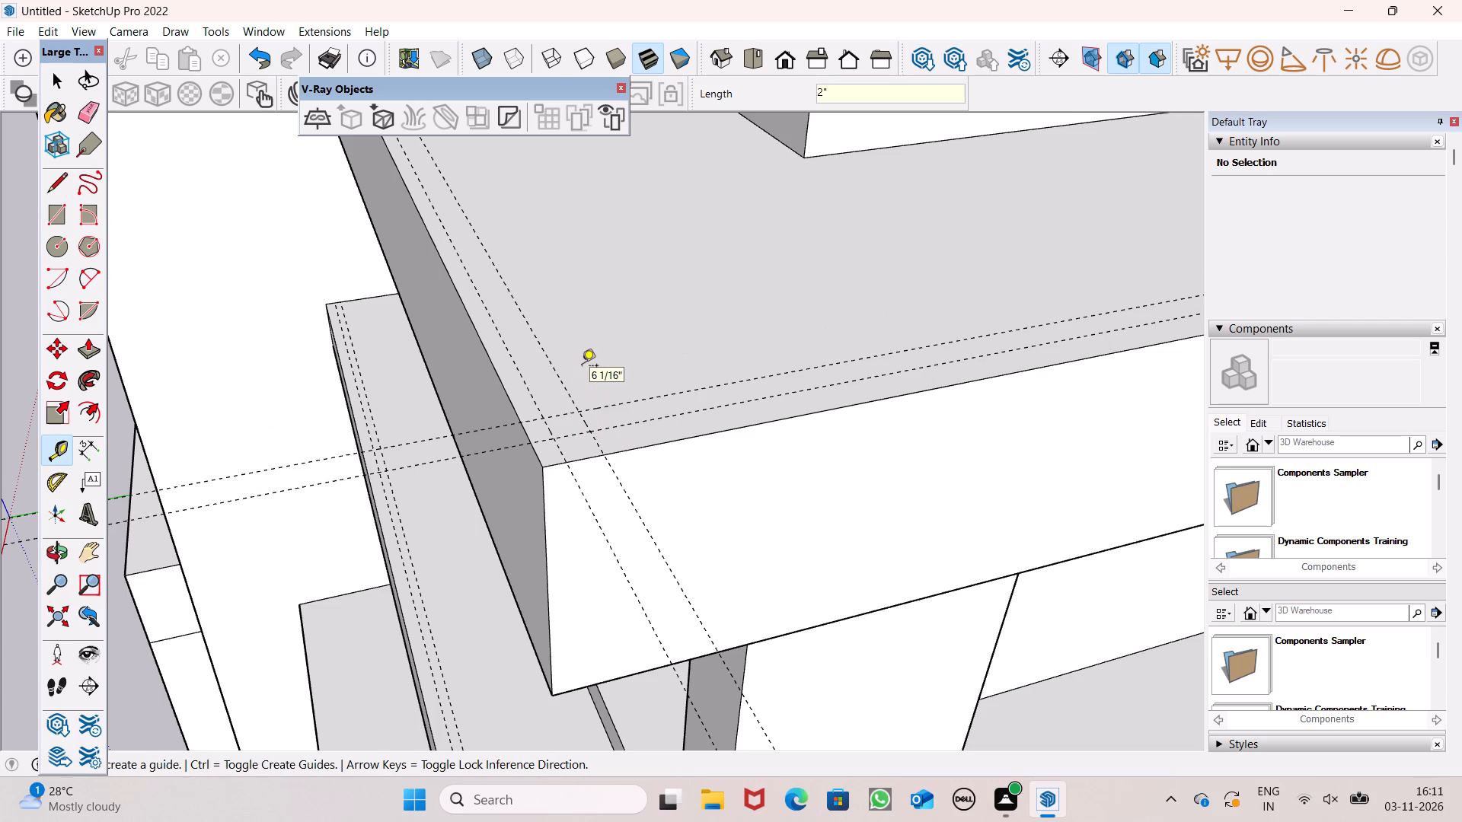
Draw a 2" by about 24' 5" rectangle between the two side guides on the upper slab, from its back edge to the outer front guide.
{"action": "scroll", "coordinate": [582, 368], "scroll_direction": "down", "scroll_amount": 12}
{"action": "scroll", "coordinate": [560, 467], "scroll_direction": "down", "scroll_amount": 7}
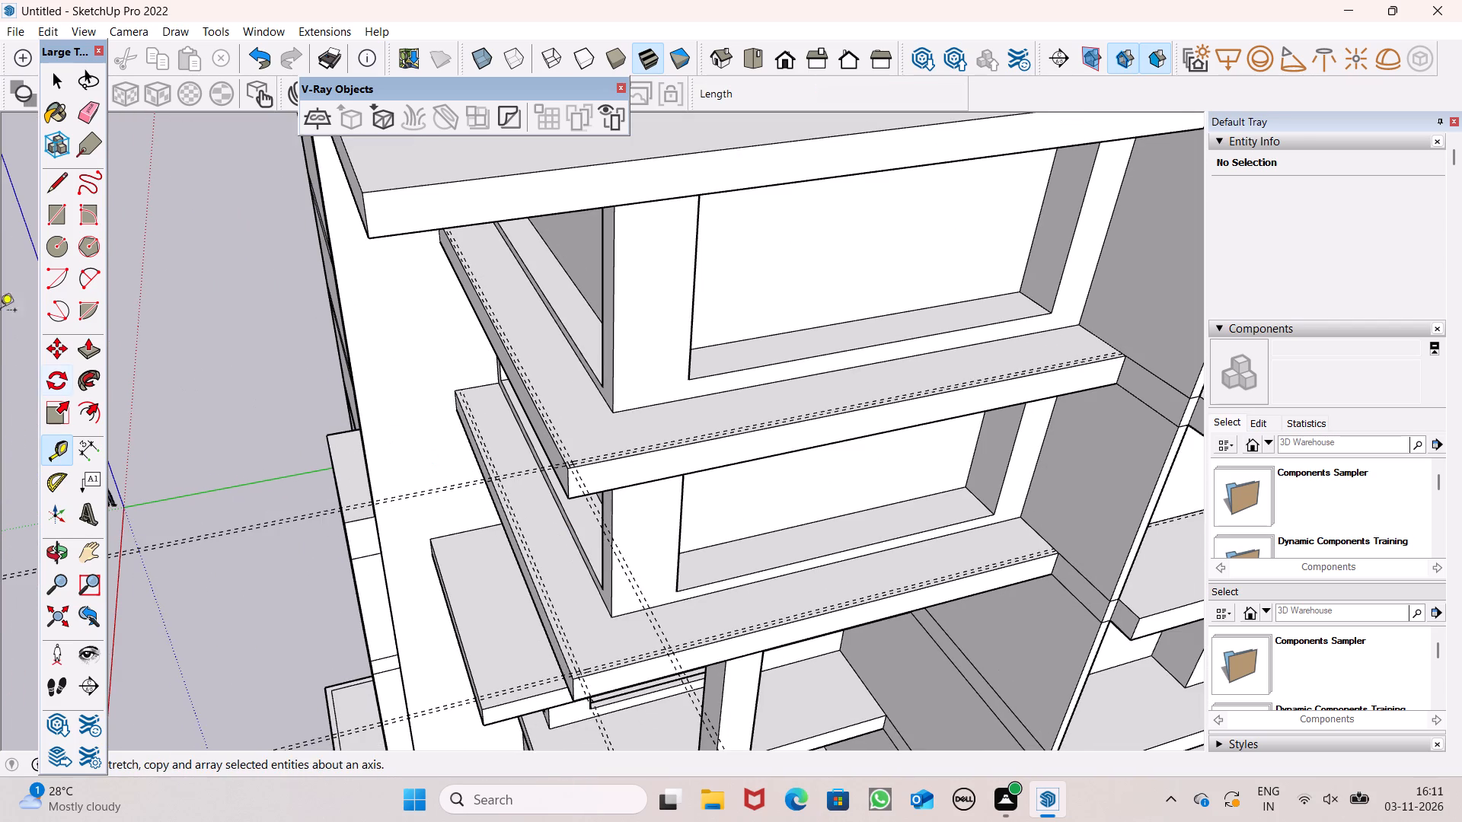
{"action": "left_click", "coordinate": [65, 202]}
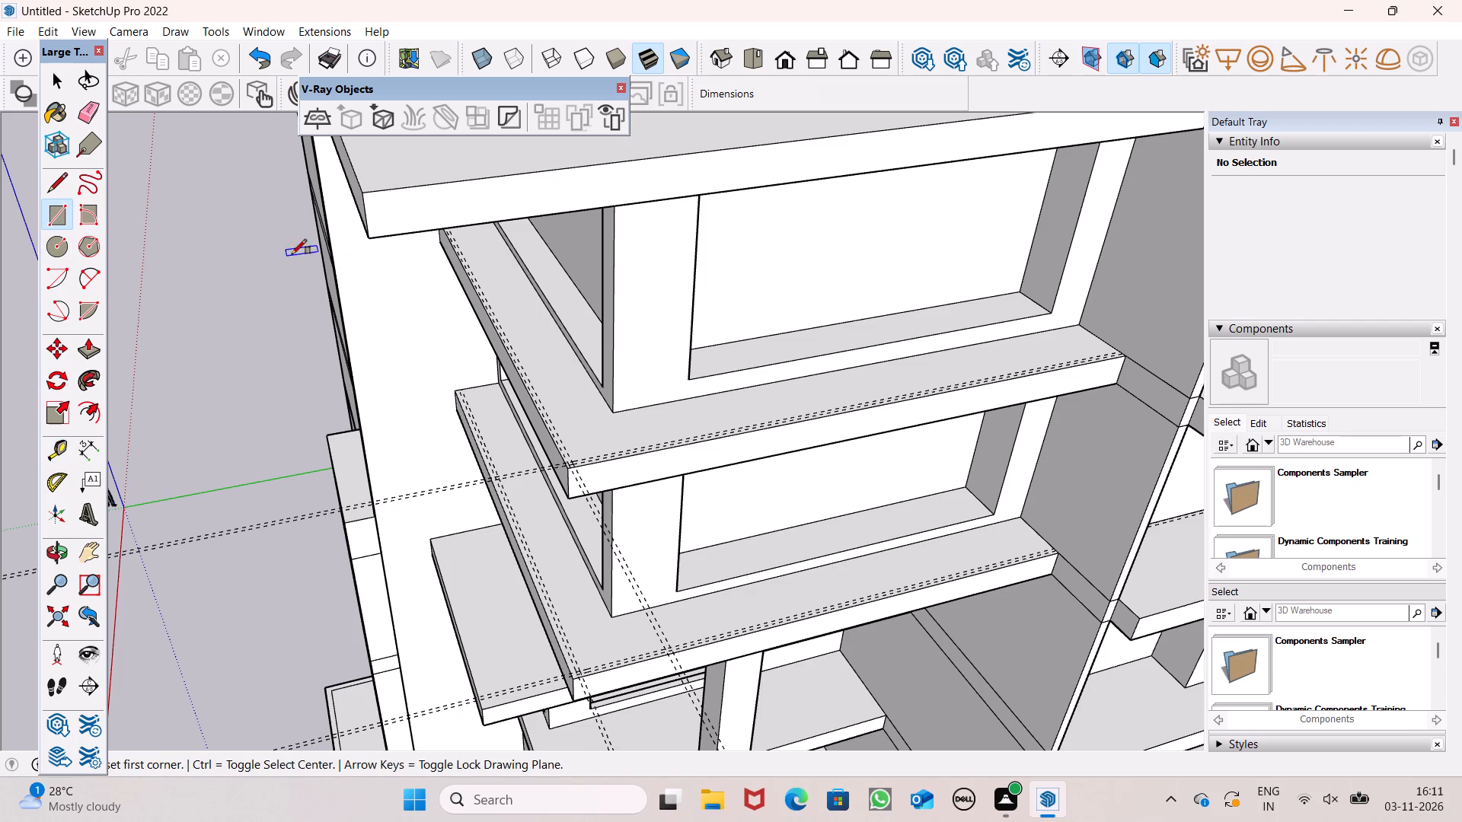
{"action": "scroll", "coordinate": [428, 253], "scroll_direction": "up", "scroll_amount": 1}
{"action": "scroll", "coordinate": [503, 373], "scroll_direction": "down", "scroll_amount": 5}
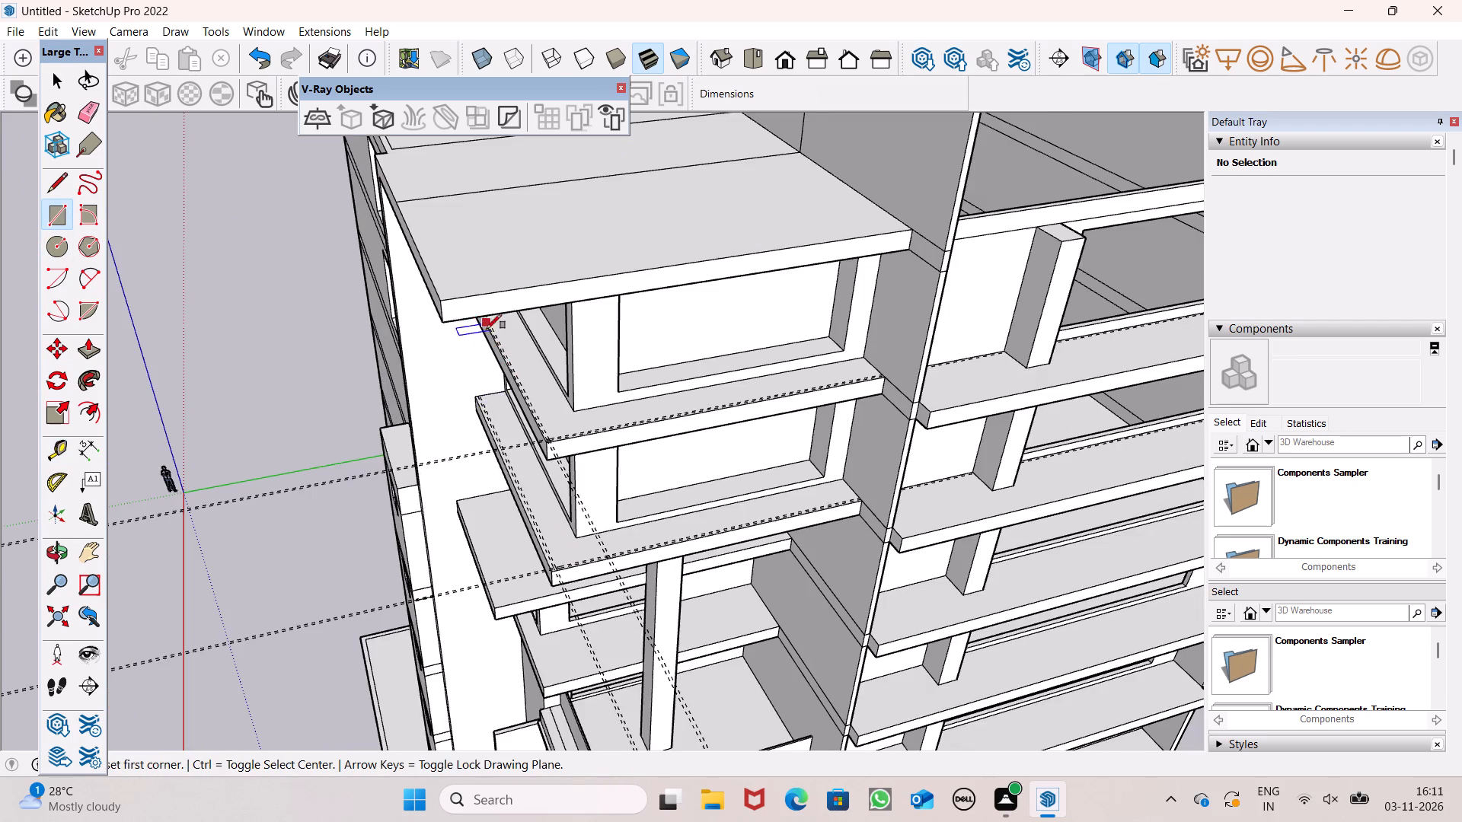
{"action": "scroll", "coordinate": [491, 346], "scroll_direction": "up", "scroll_amount": 9}
{"action": "middle_click_drag", "start_coordinate": [483, 333], "coordinate": [491, 294]}
{"action": "scroll", "coordinate": [479, 377], "scroll_direction": "down", "scroll_amount": 5}
{"action": "scroll", "coordinate": [451, 256], "scroll_direction": "up", "scroll_amount": 3}
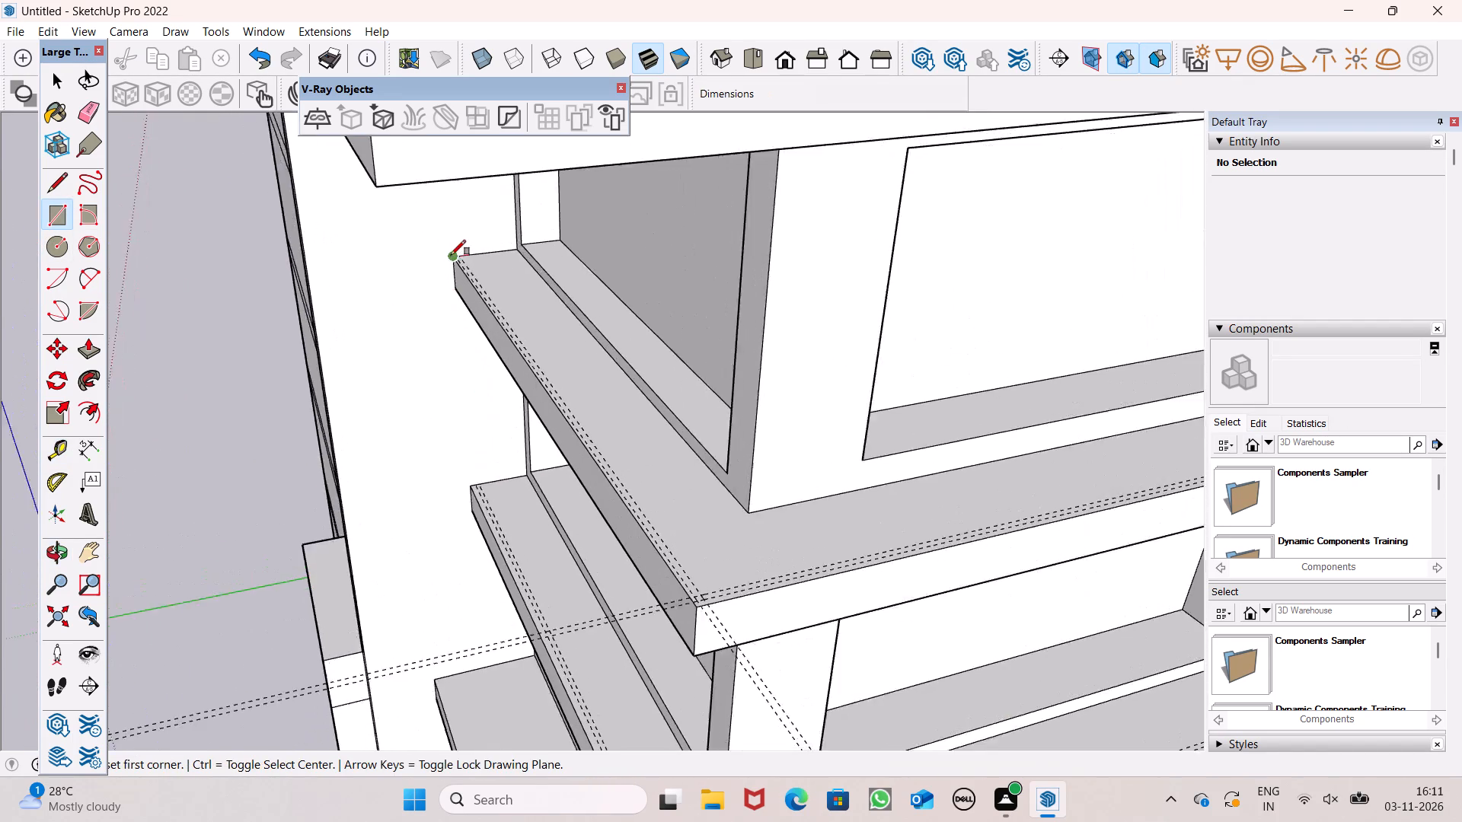
{"action": "scroll", "coordinate": [451, 255], "scroll_direction": "up", "scroll_amount": 4}
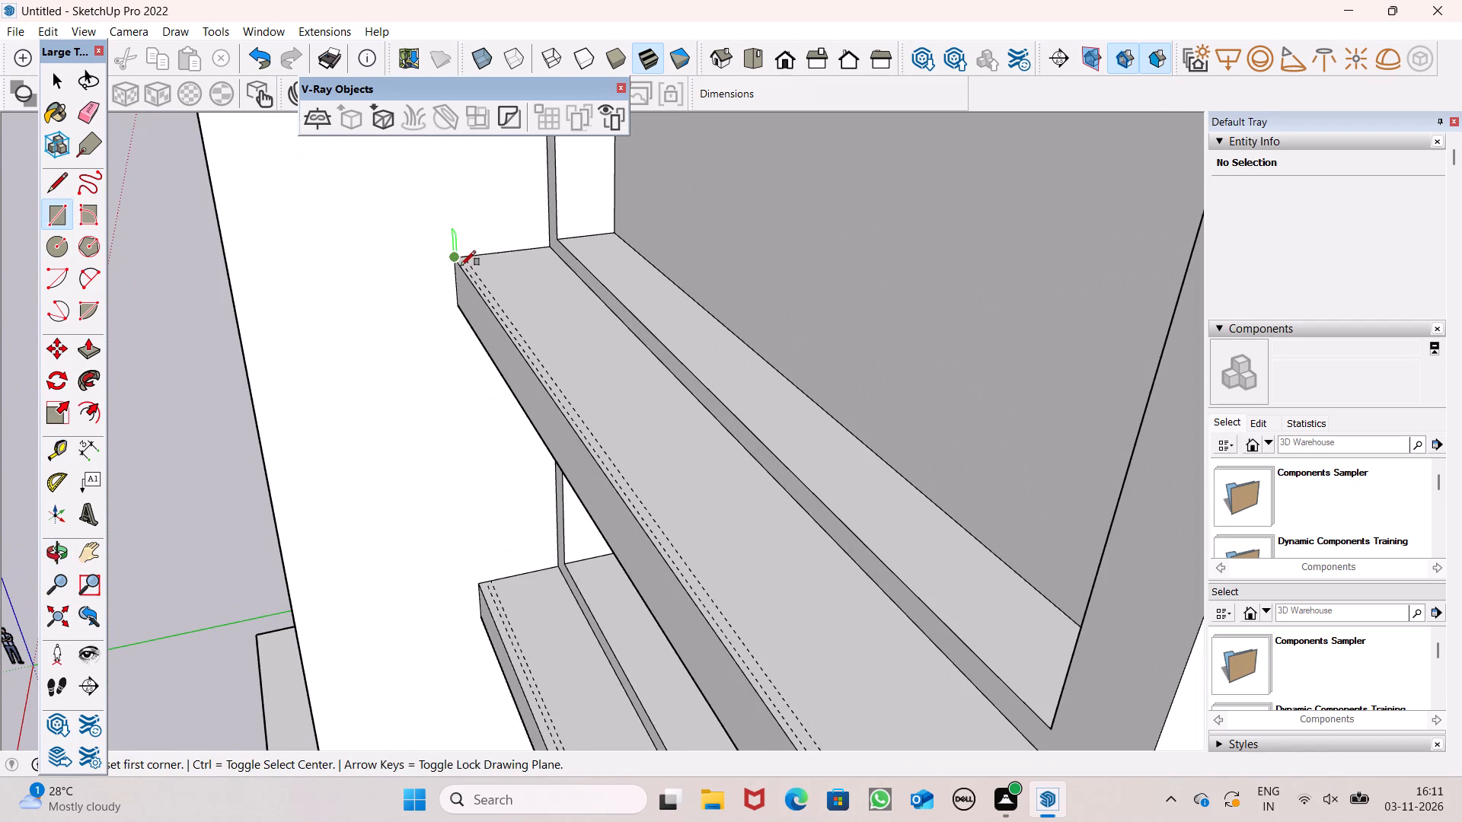
{"action": "middle_click_drag", "start_coordinate": [550, 370], "coordinate": [480, 368]}
{"action": "scroll", "coordinate": [549, 374], "scroll_direction": "up", "scroll_amount": 1}
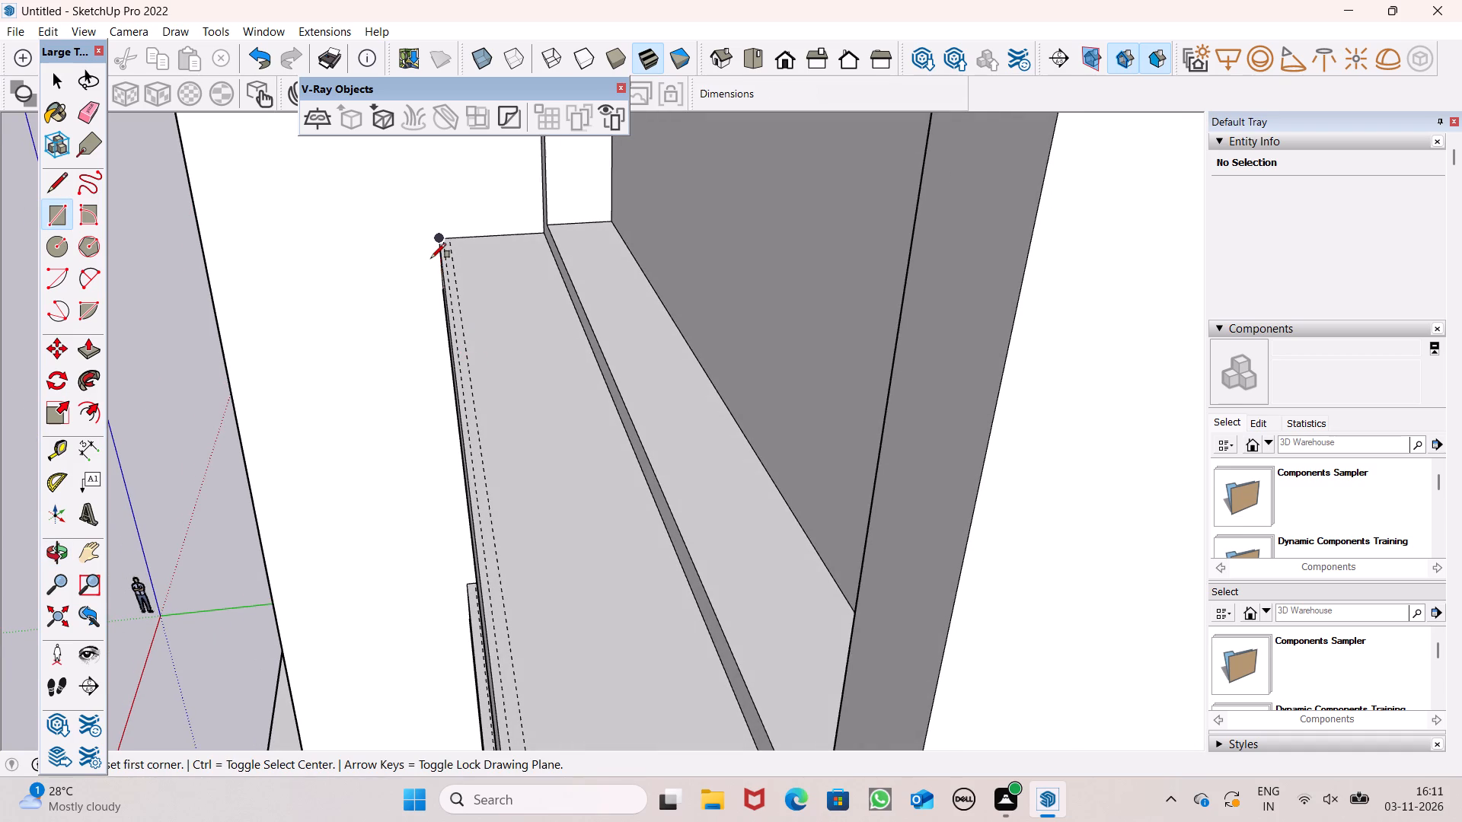
{"action": "scroll", "coordinate": [433, 250], "scroll_direction": "up", "scroll_amount": 6}
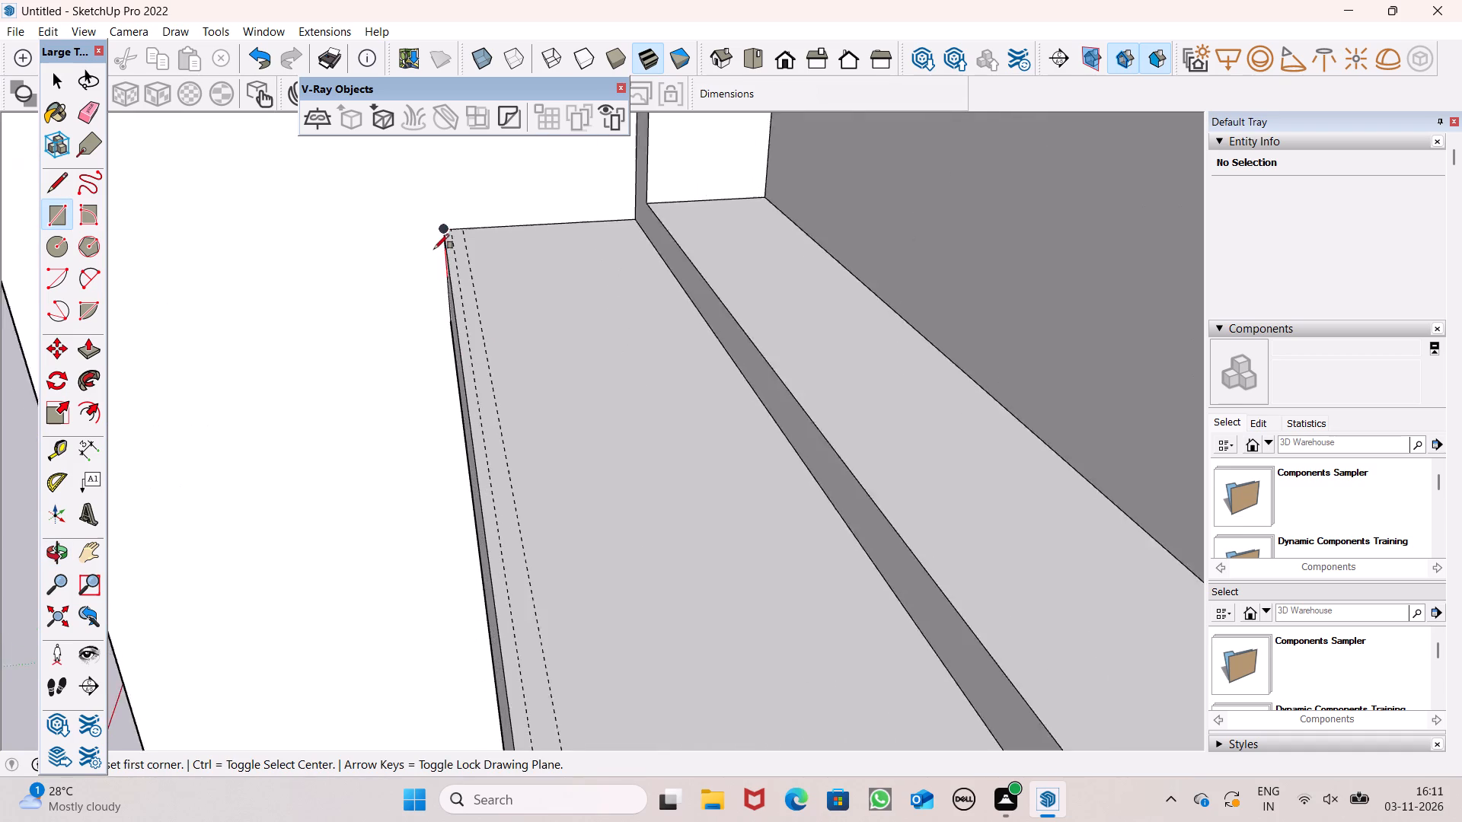
{"action": "scroll", "coordinate": [434, 249], "scroll_direction": "up", "scroll_amount": 11}
{"action": "middle_click_drag", "start_coordinate": [492, 240], "coordinate": [469, 284]}
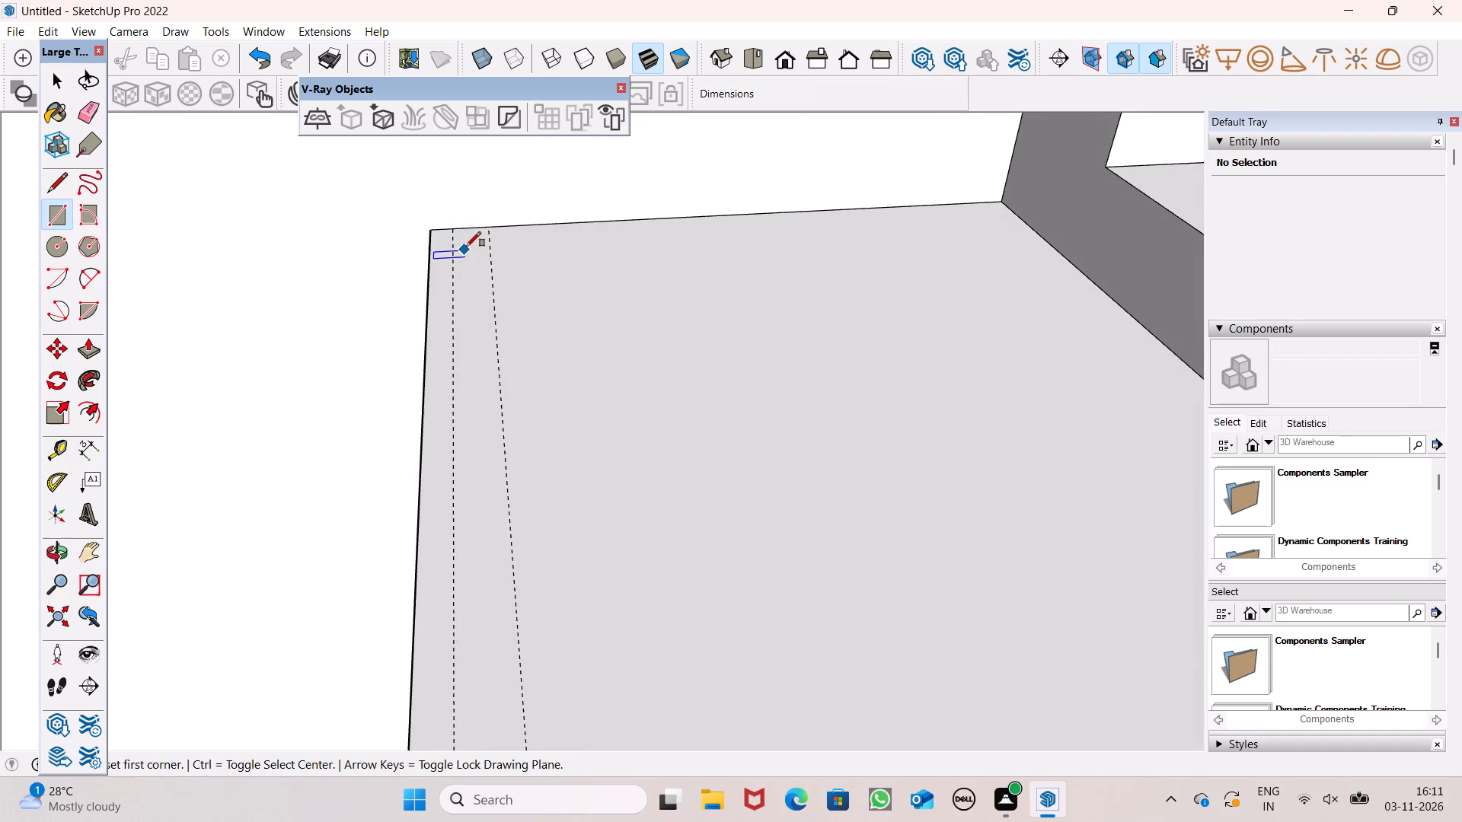
{"action": "scroll", "coordinate": [471, 231], "scroll_direction": "up", "scroll_amount": 6}
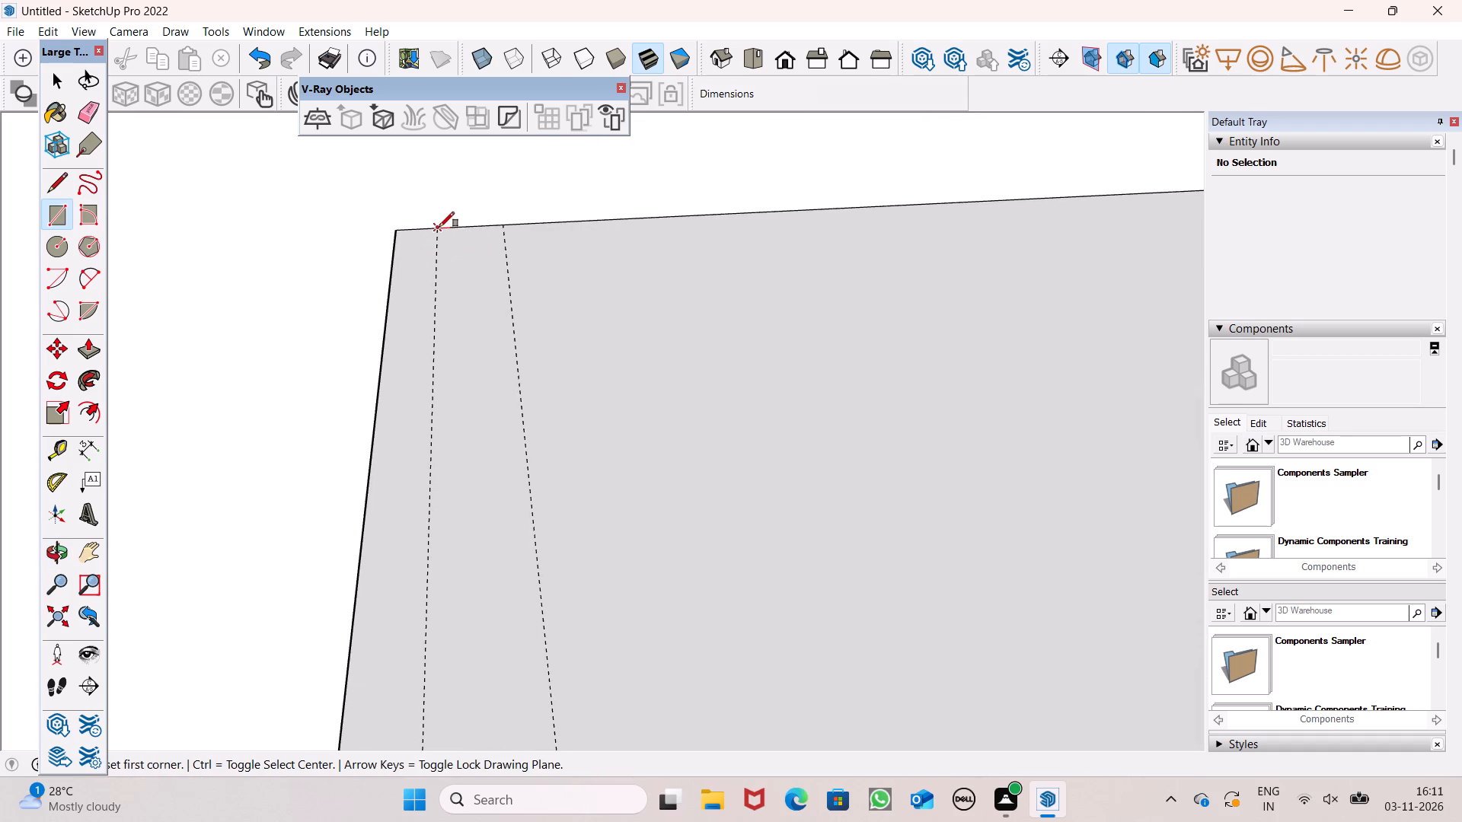
{"action": "left_click", "coordinate": [439, 226]}
{"action": "left_click", "coordinate": [500, 224]}
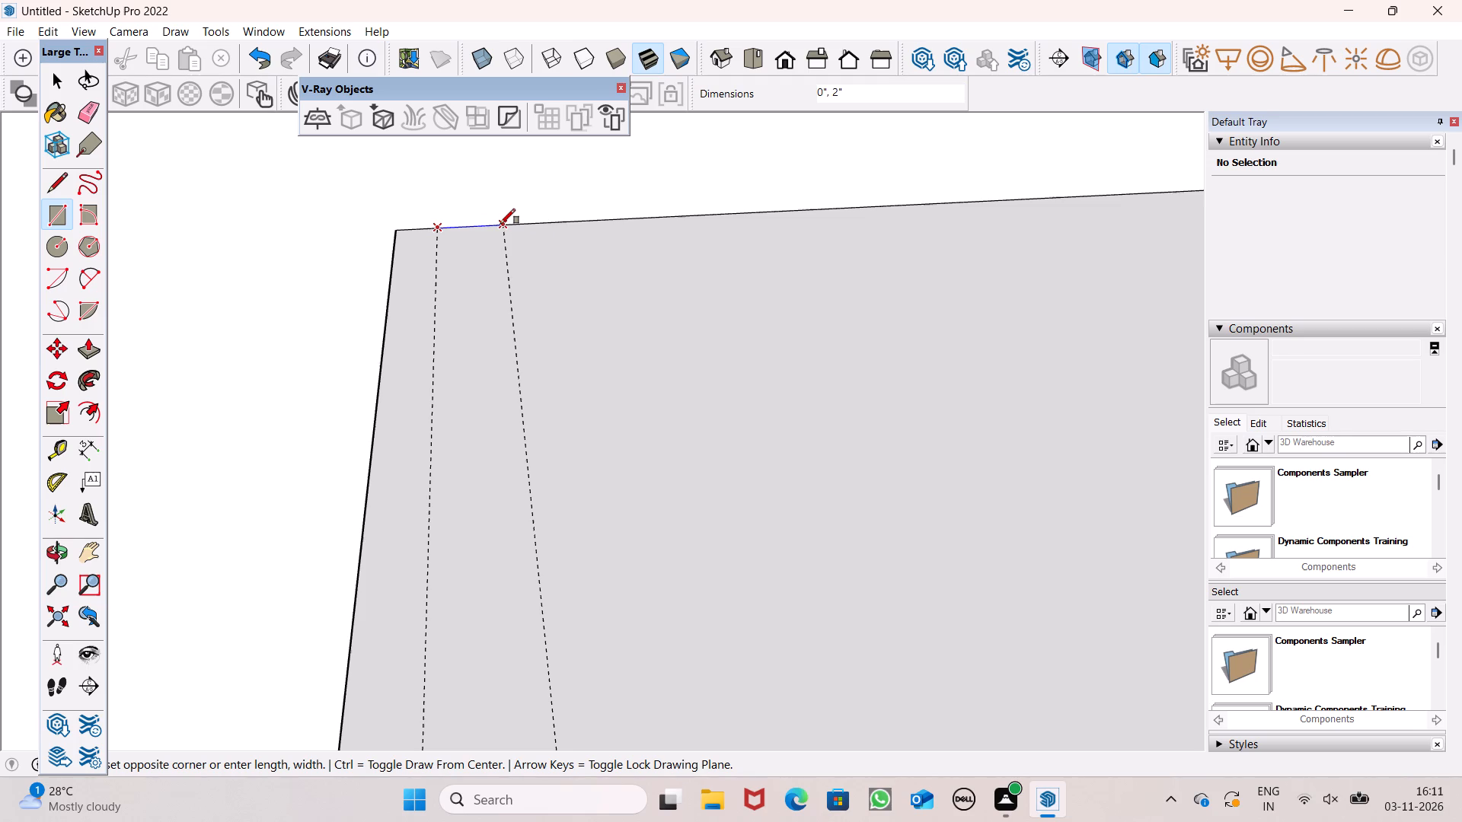
{"action": "scroll", "coordinate": [500, 224], "scroll_direction": "down", "scroll_amount": 5}
{"action": "scroll", "coordinate": [518, 293], "scroll_direction": "down", "scroll_amount": 18}
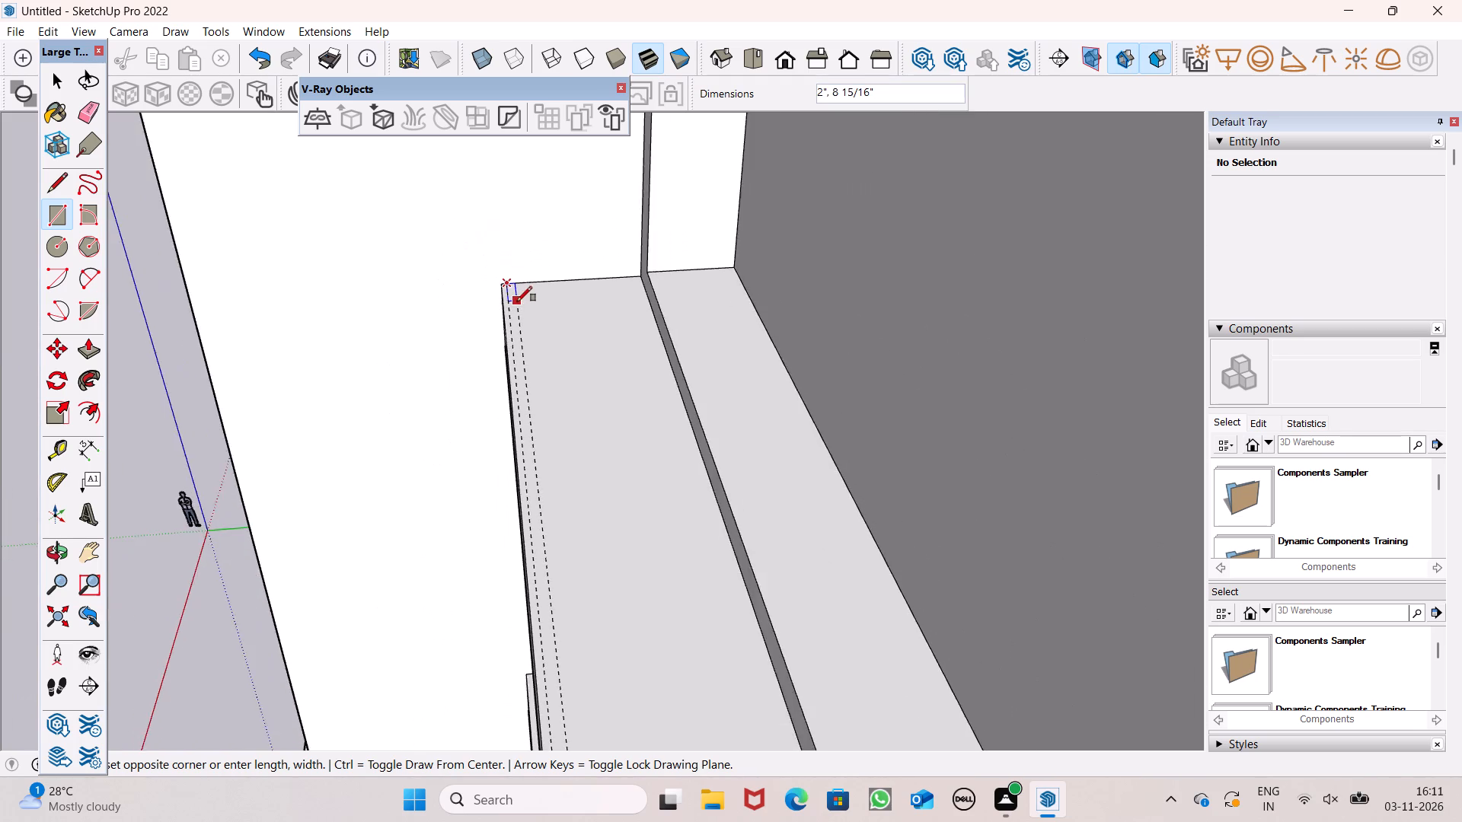
{"action": "scroll", "coordinate": [517, 301], "scroll_direction": "down", "scroll_amount": 13}
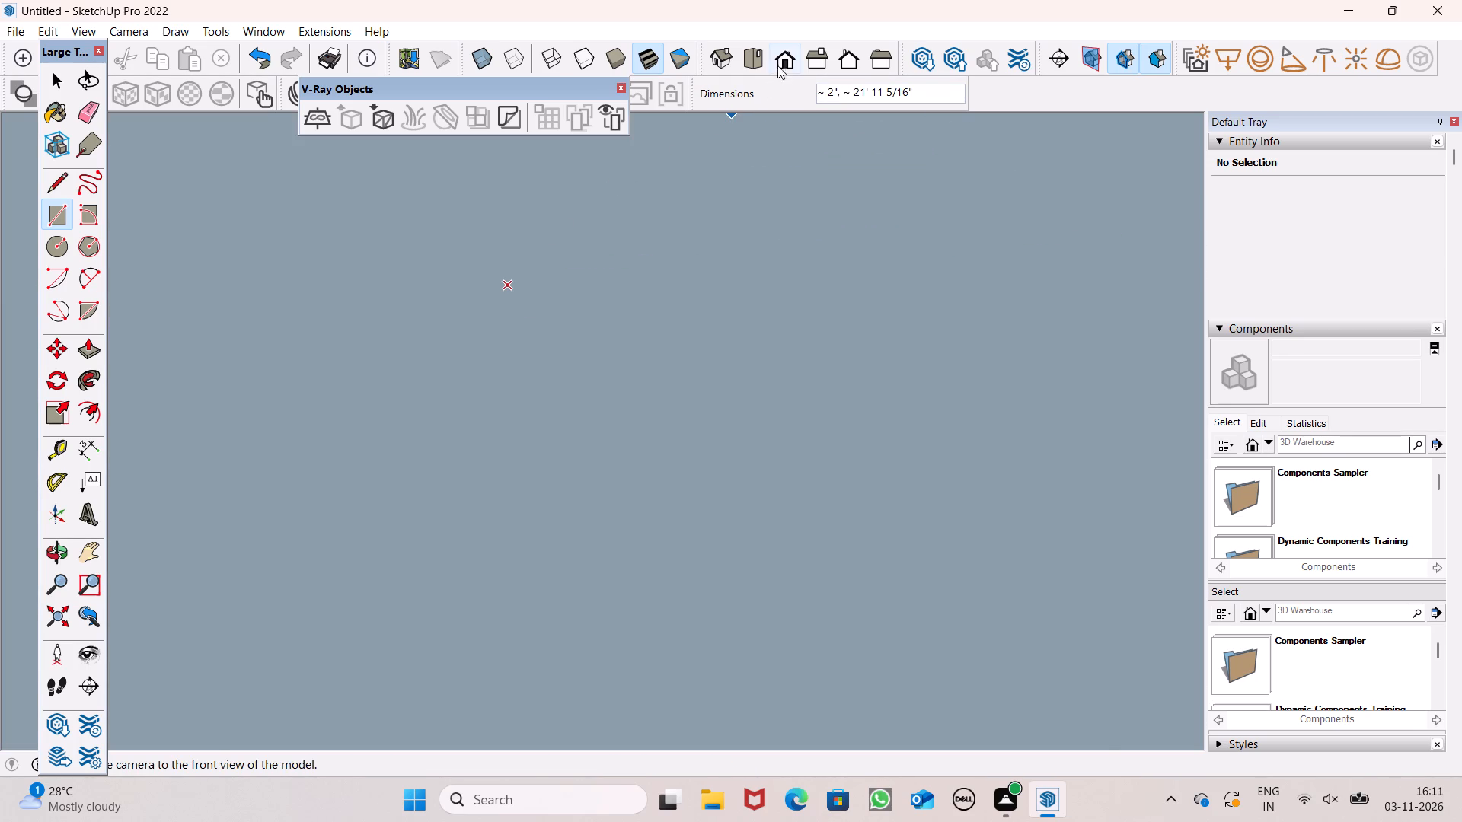
{"action": "left_click", "coordinate": [781, 59]}
{"action": "scroll", "coordinate": [524, 444], "scroll_direction": "down", "scroll_amount": 5}
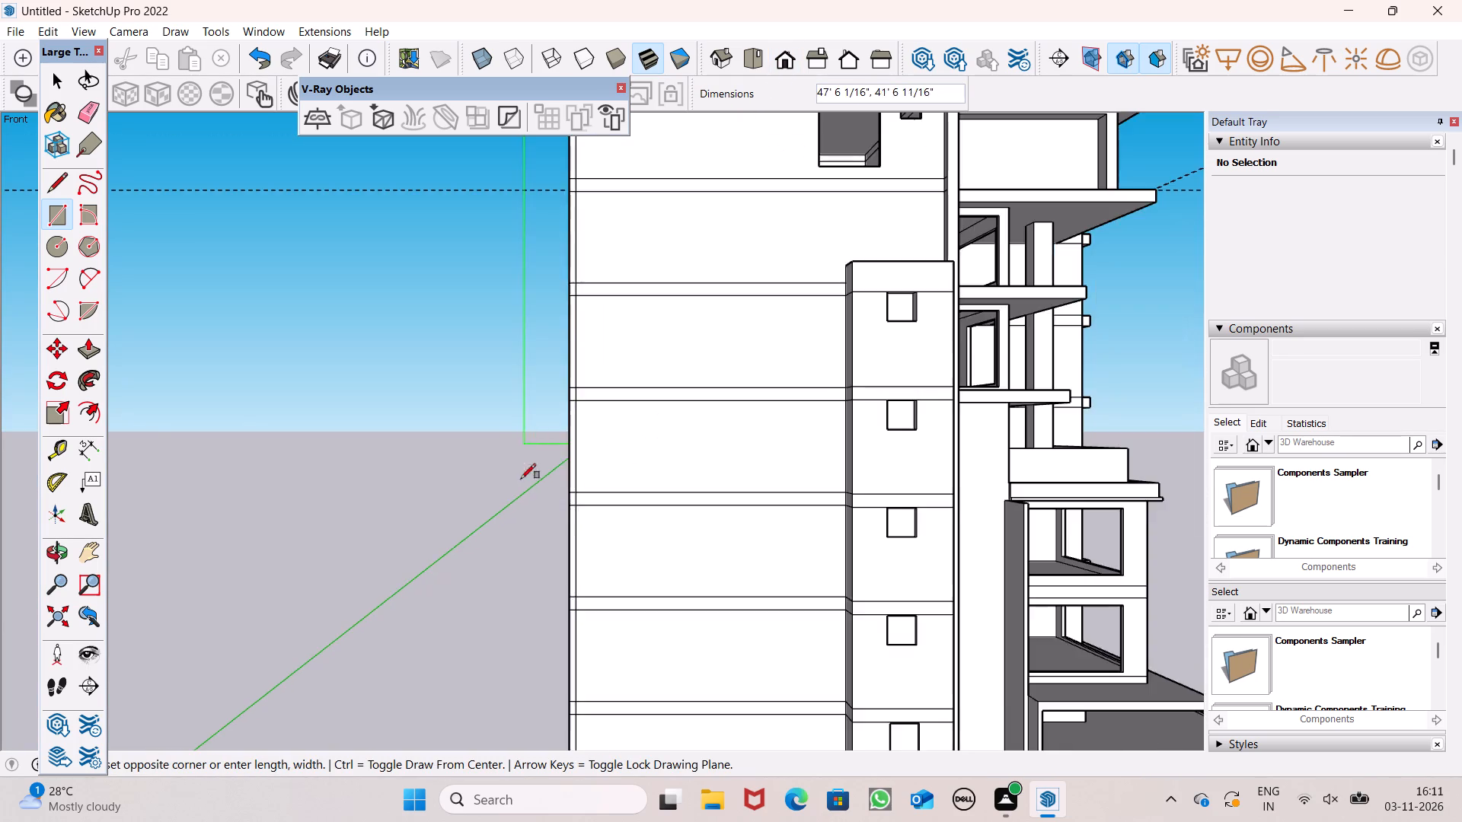
{"action": "scroll", "coordinate": [521, 479], "scroll_direction": "down", "scroll_amount": 5}
{"action": "middle_click_drag", "start_coordinate": [870, 454], "coordinate": [368, 679]}
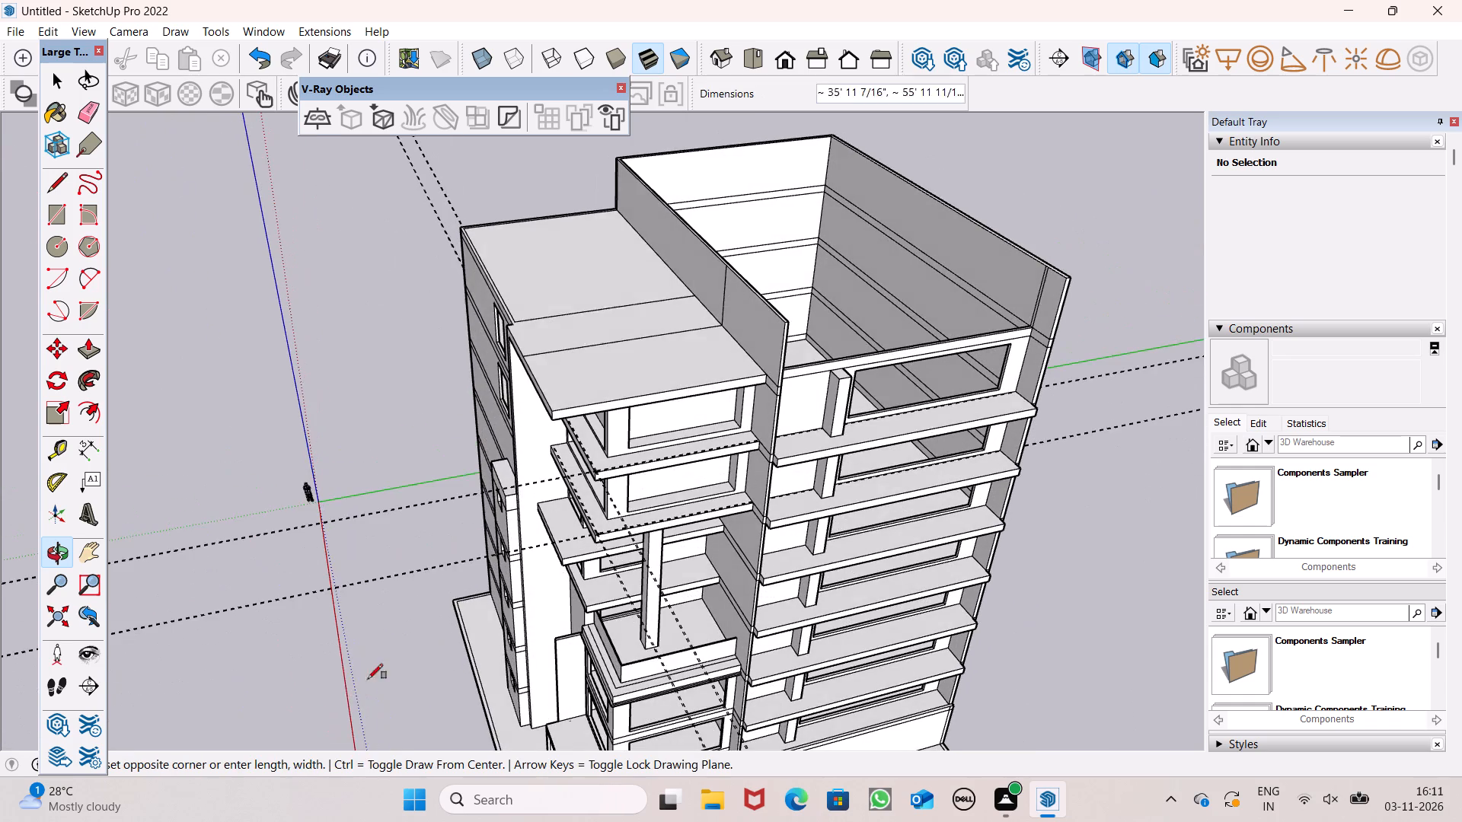
{"action": "middle_click_drag", "start_coordinate": [368, 679], "coordinate": [365, 692]}
{"action": "scroll", "coordinate": [702, 498], "scroll_direction": "up", "scroll_amount": 8}
{"action": "scroll", "coordinate": [656, 369], "scroll_direction": "up", "scroll_amount": 9}
{"action": "scroll", "coordinate": [599, 472], "scroll_direction": "up", "scroll_amount": 14}
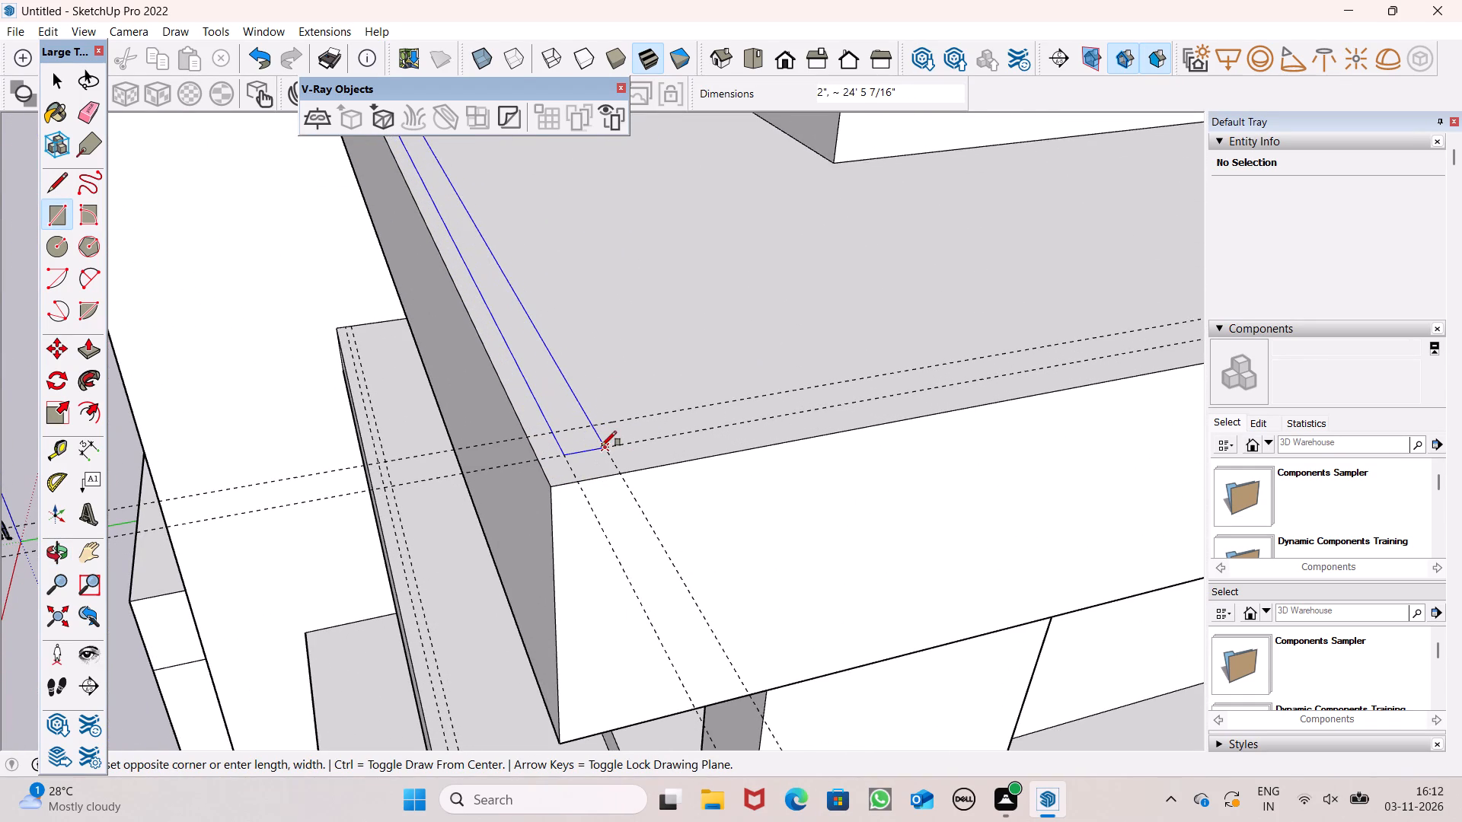
{"action": "left_click", "coordinate": [602, 446]}
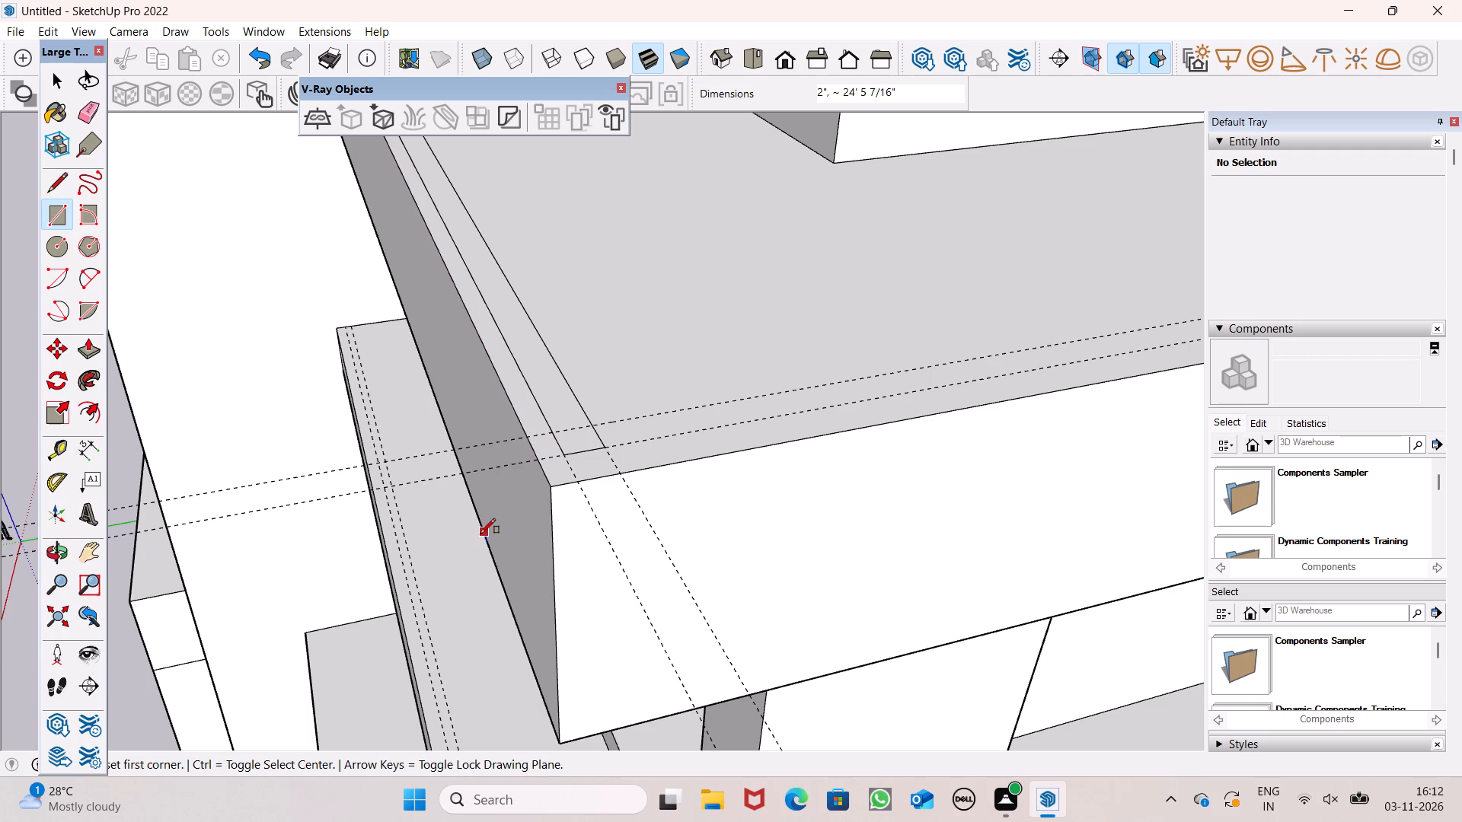
Draw a rectangle about 25' 4" long between the two front guides on the same slab, from the outer side guide to the wall.
{"action": "middle_click_drag", "start_coordinate": [651, 502], "coordinate": [544, 559]}
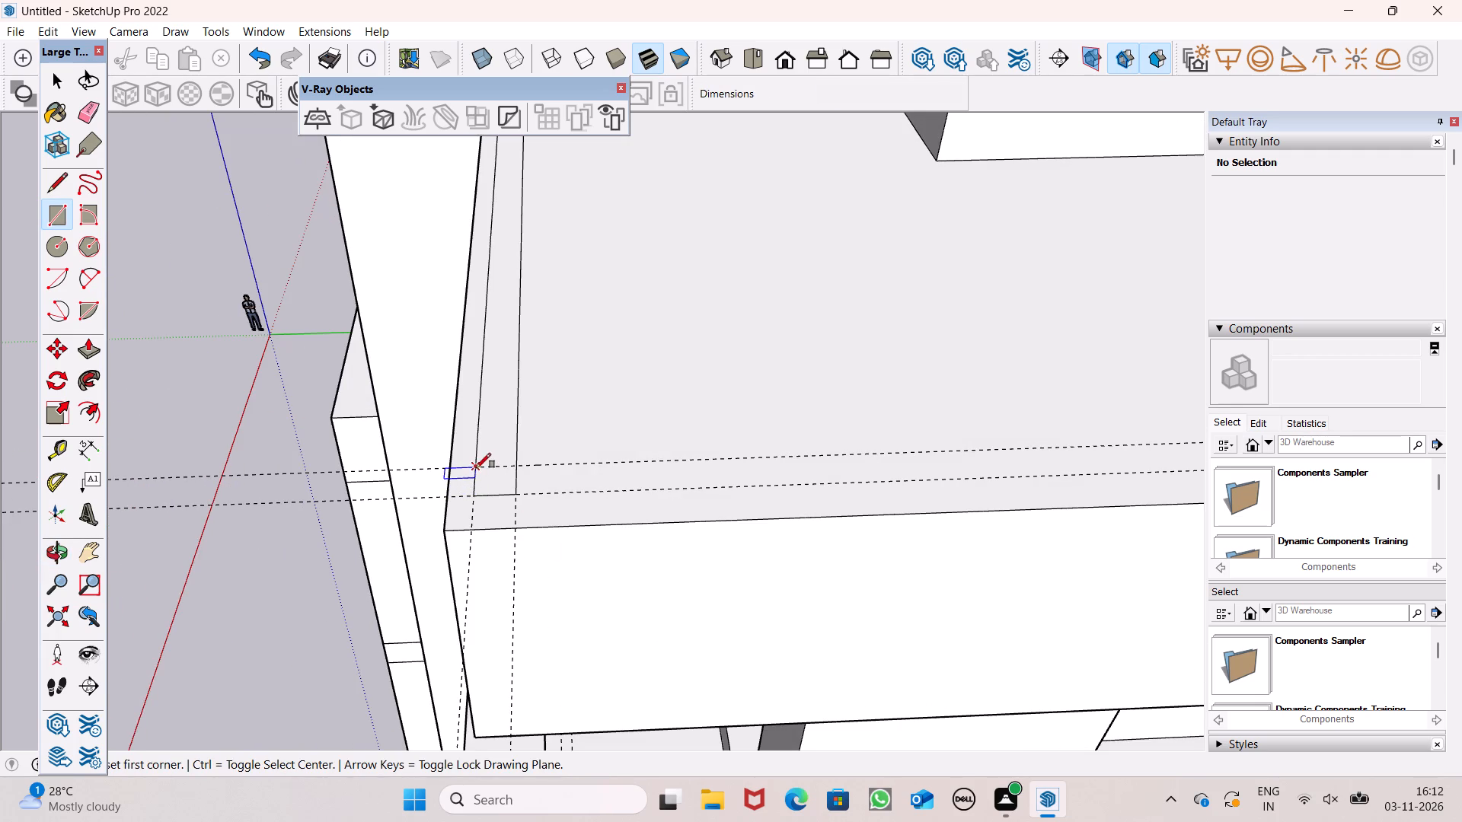
{"action": "left_click", "coordinate": [476, 468]}
{"action": "scroll", "coordinate": [487, 508], "scroll_direction": "down", "scroll_amount": 6}
{"action": "scroll", "coordinate": [352, 521], "scroll_direction": "down", "scroll_amount": 6}
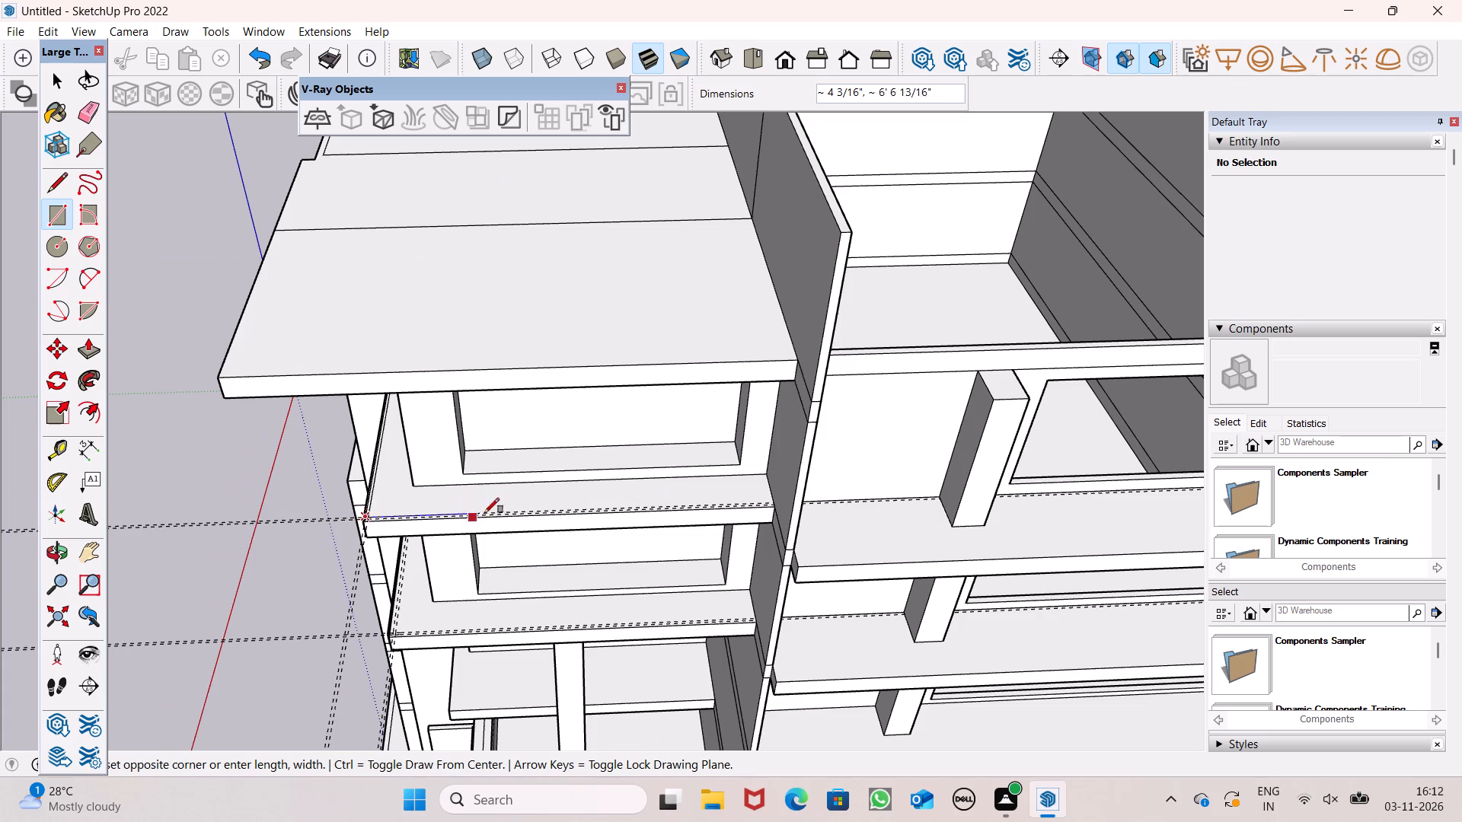
{"action": "scroll", "coordinate": [662, 511], "scroll_direction": "up", "scroll_amount": 7}
{"action": "scroll", "coordinate": [863, 496], "scroll_direction": "up", "scroll_amount": 12}
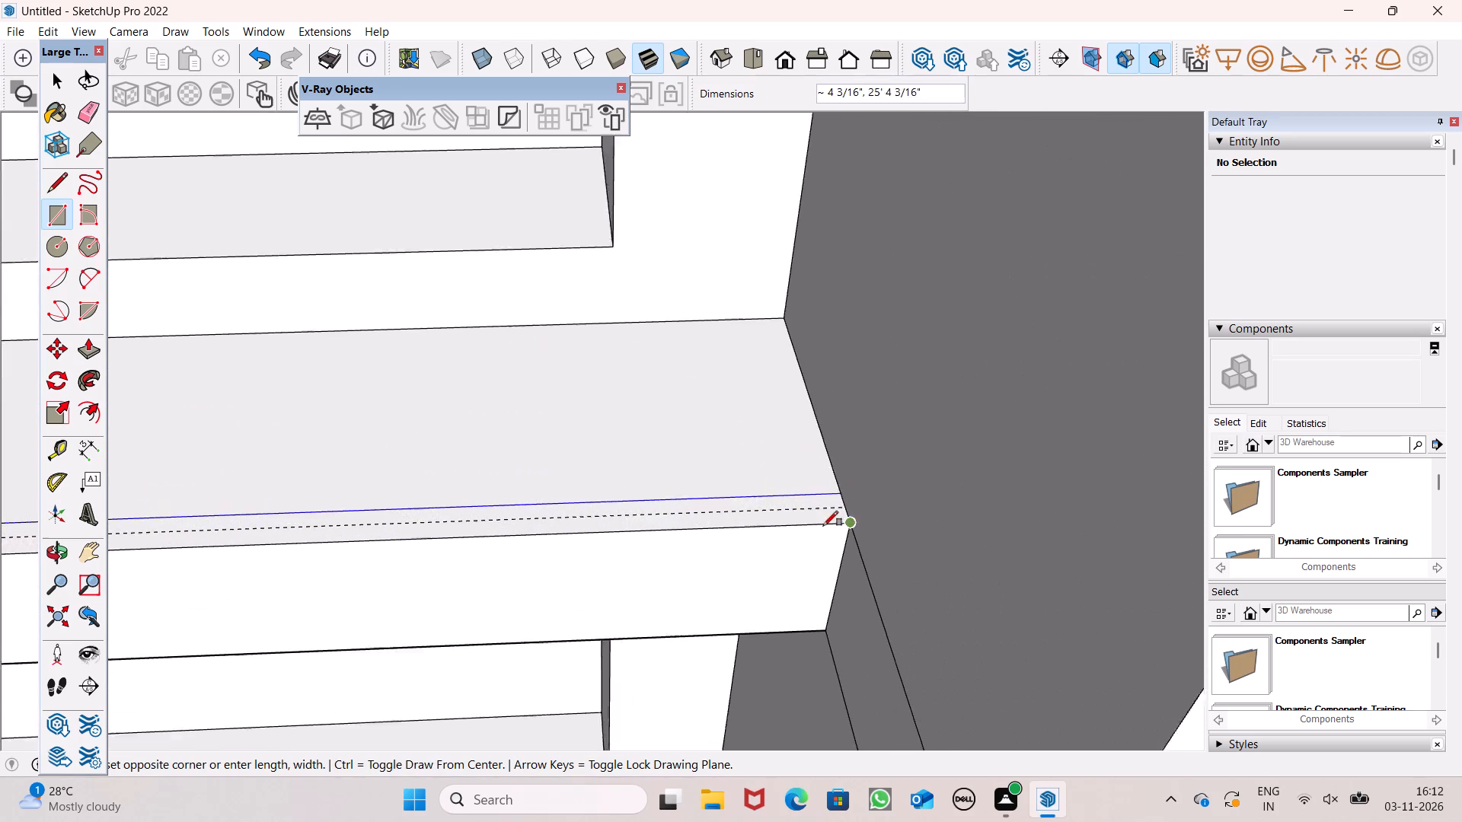
{"action": "scroll", "coordinate": [823, 526], "scroll_direction": "up", "scroll_amount": 4}
{"action": "left_click", "coordinate": [849, 502]}
On the lower of the two guided slabs, draw a rectangle between the two front guides, from the outer side guide to the wall.
{"action": "scroll", "coordinate": [728, 423], "scroll_direction": "down", "scroll_amount": 8}
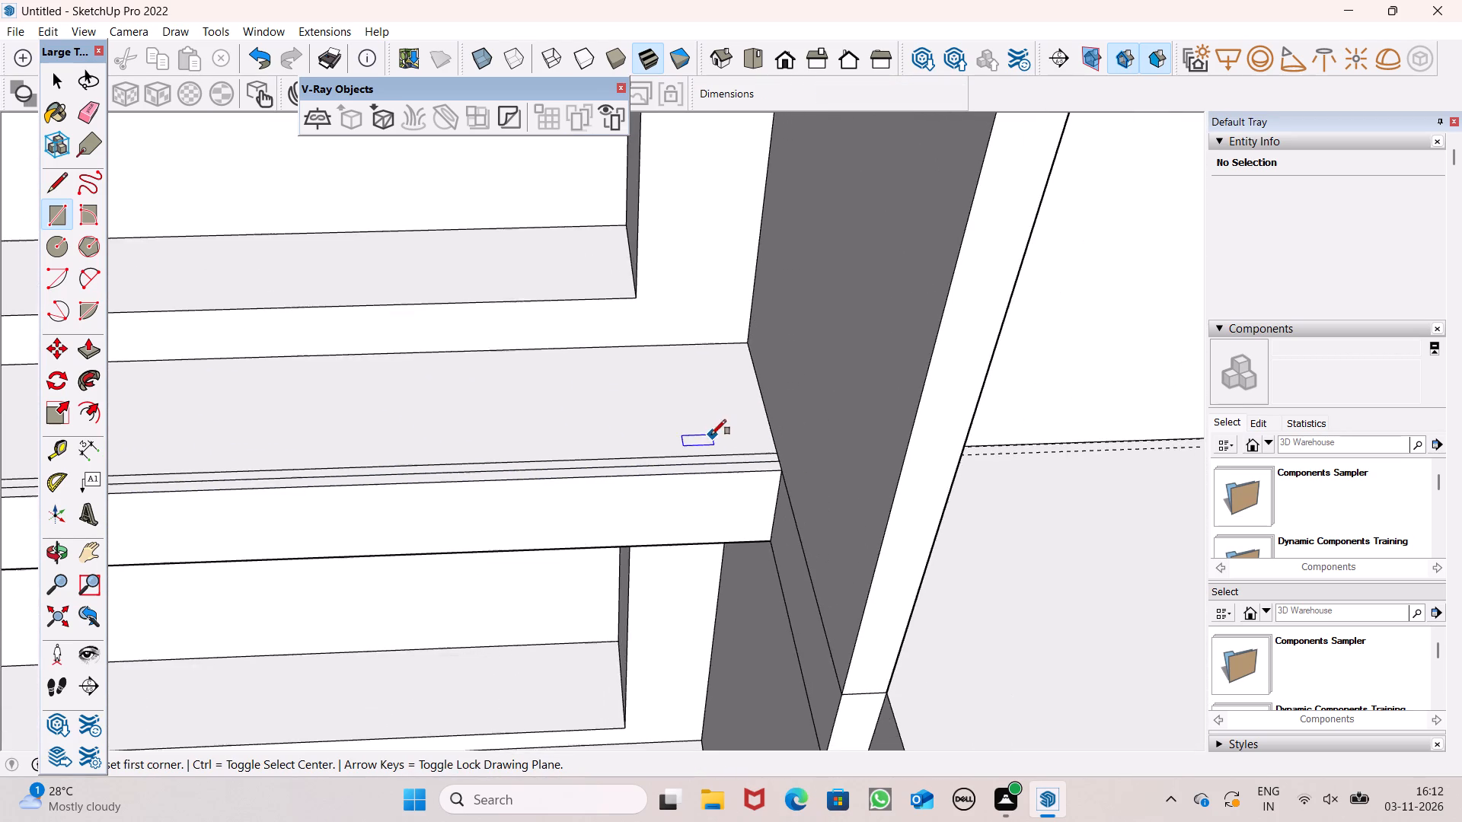
{"action": "scroll", "coordinate": [764, 419], "scroll_direction": "down", "scroll_amount": 7}
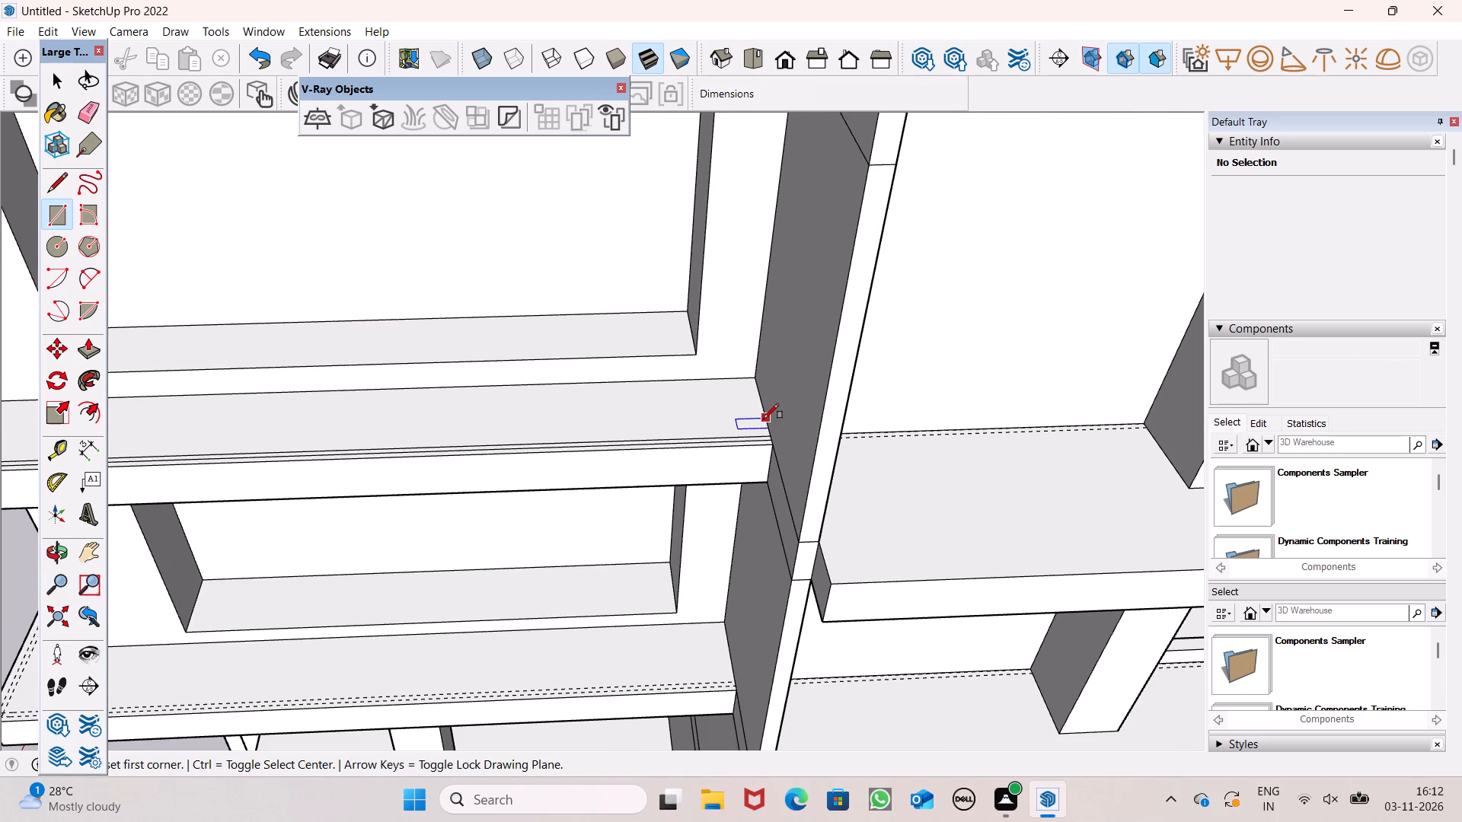
{"action": "scroll", "coordinate": [764, 419], "scroll_direction": "down", "scroll_amount": 14}
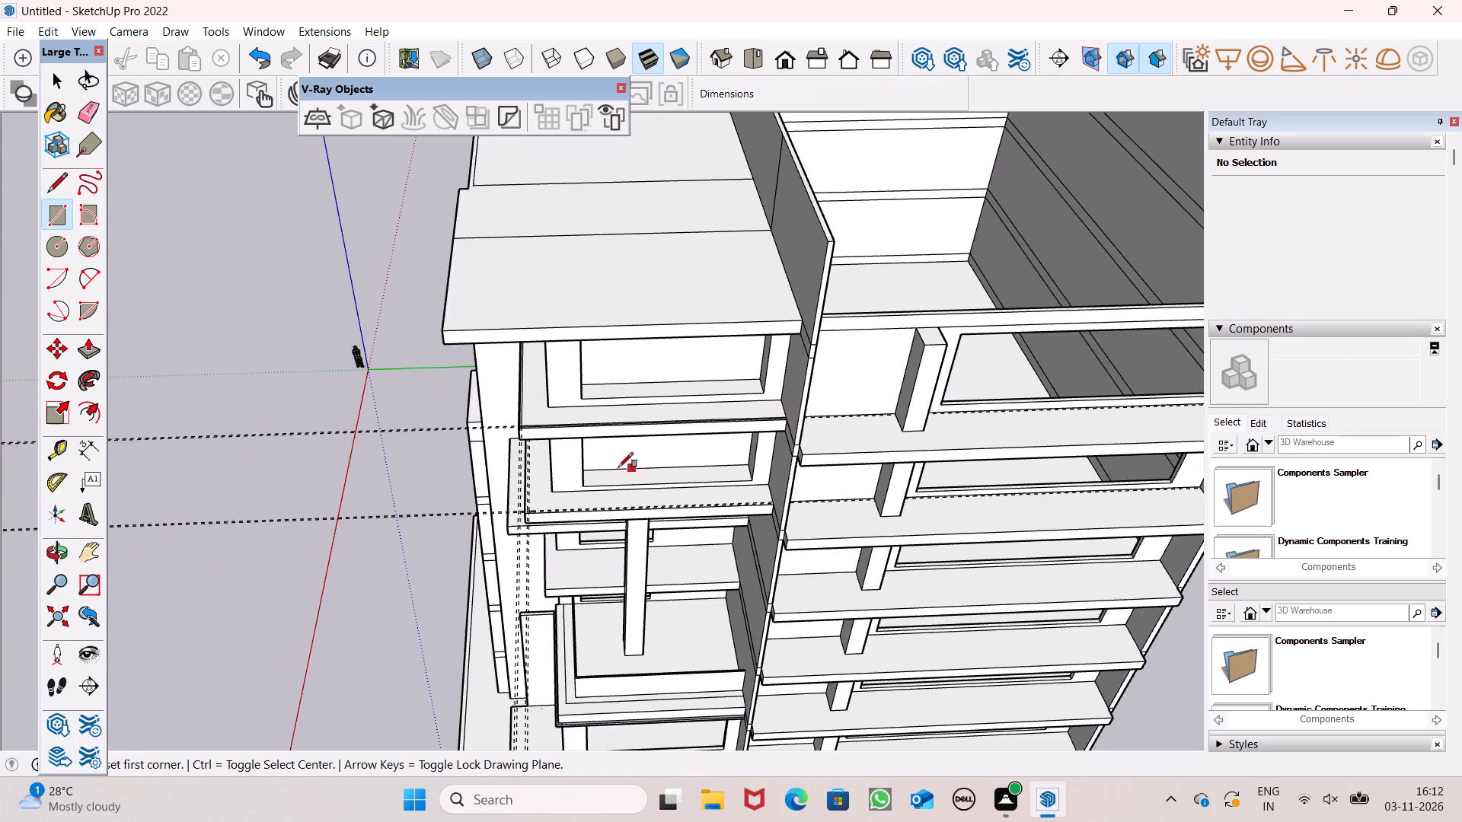
{"action": "scroll", "coordinate": [611, 472], "scroll_direction": "up", "scroll_amount": 8}
{"action": "scroll", "coordinate": [519, 521], "scroll_direction": "up", "scroll_amount": 8}
{"action": "scroll", "coordinate": [461, 499], "scroll_direction": "up", "scroll_amount": 7}
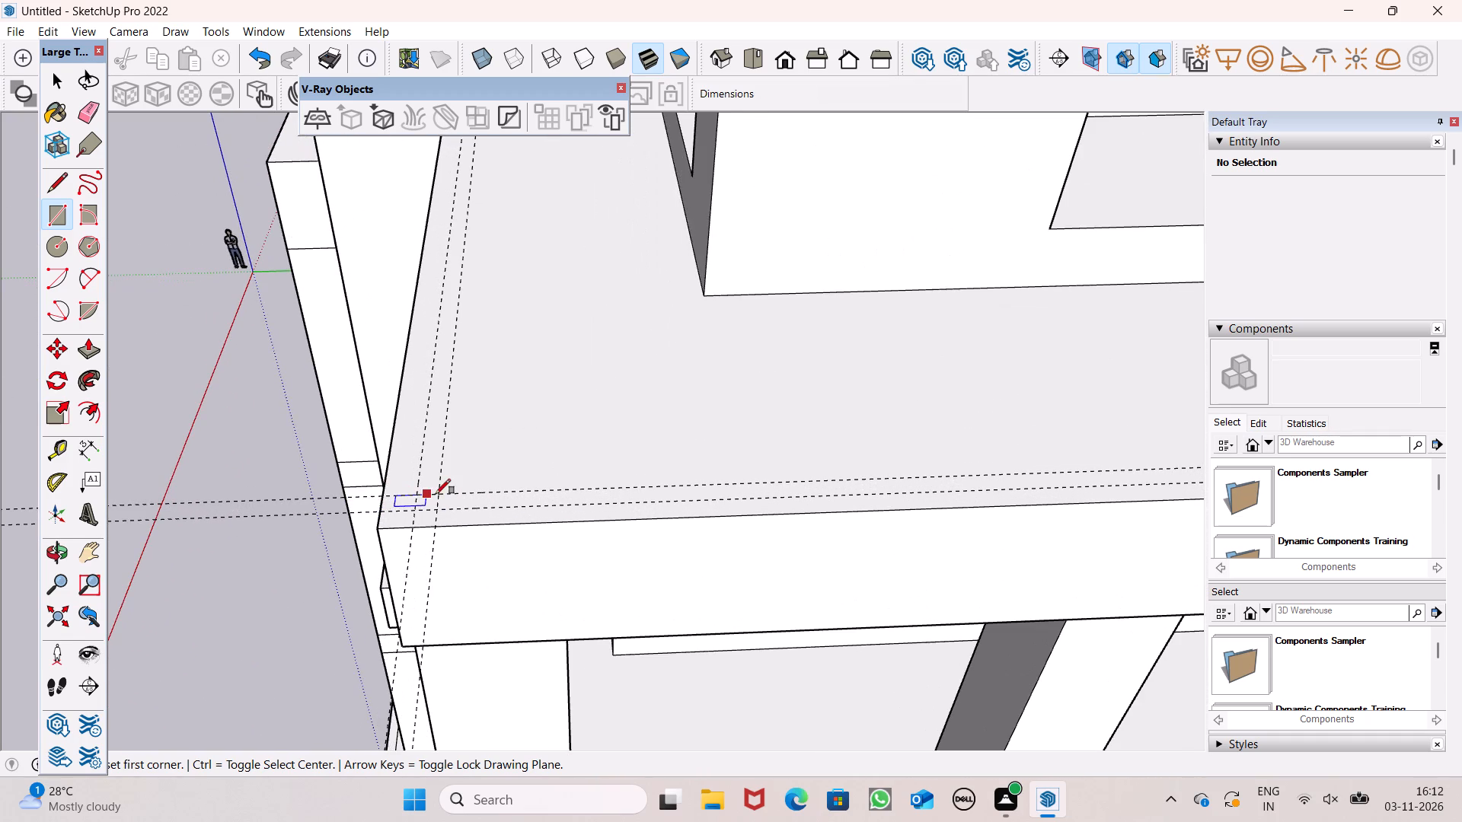
{"action": "left_click", "coordinate": [415, 491]}
{"action": "scroll", "coordinate": [240, 536], "scroll_direction": "down", "scroll_amount": 4}
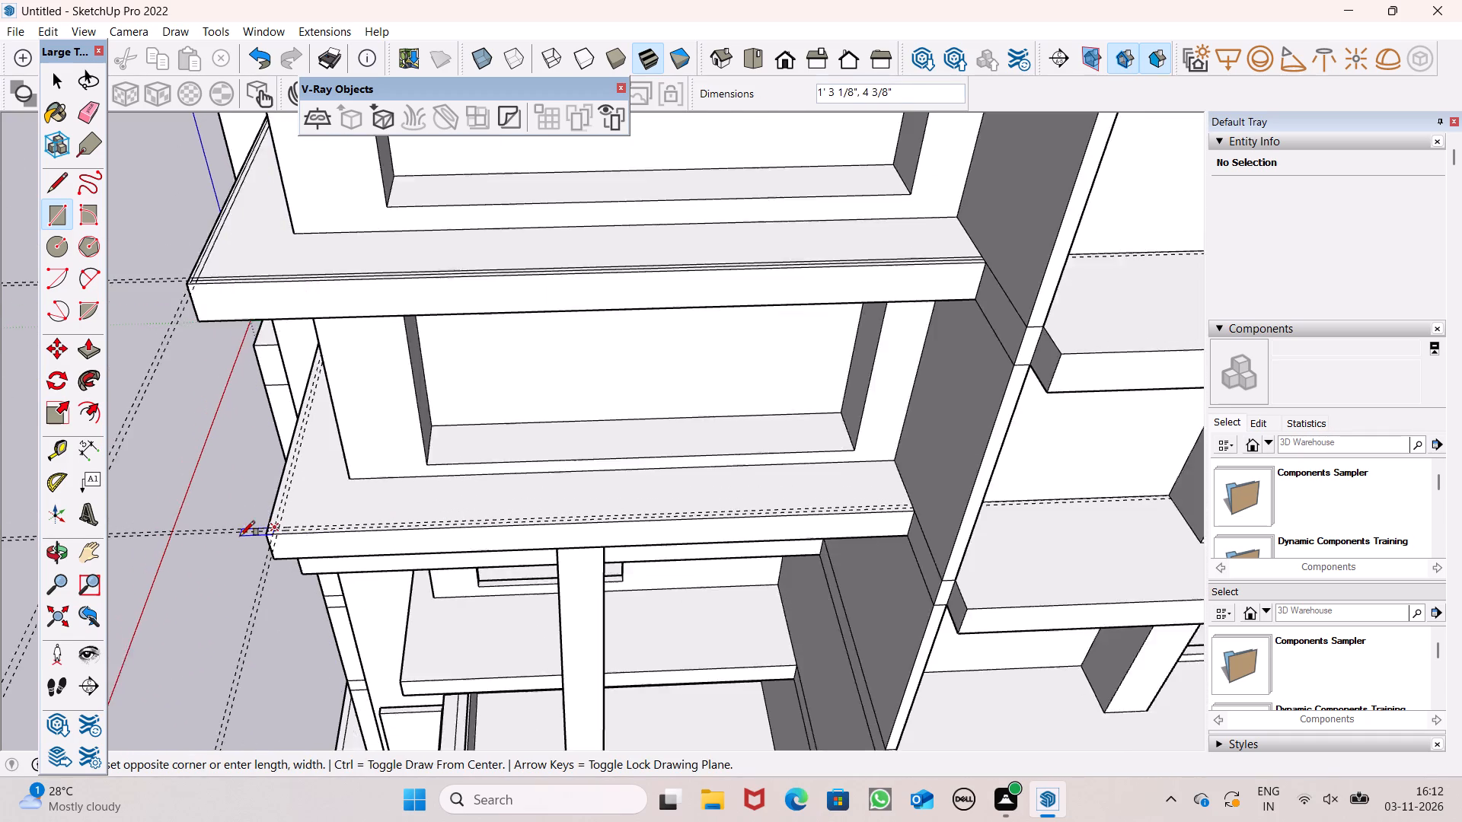
{"action": "scroll", "coordinate": [240, 536], "scroll_direction": "down", "scroll_amount": 1}
{"action": "scroll", "coordinate": [724, 506], "scroll_direction": "up", "scroll_amount": 7}
{"action": "scroll", "coordinate": [816, 507], "scroll_direction": "up", "scroll_amount": 3}
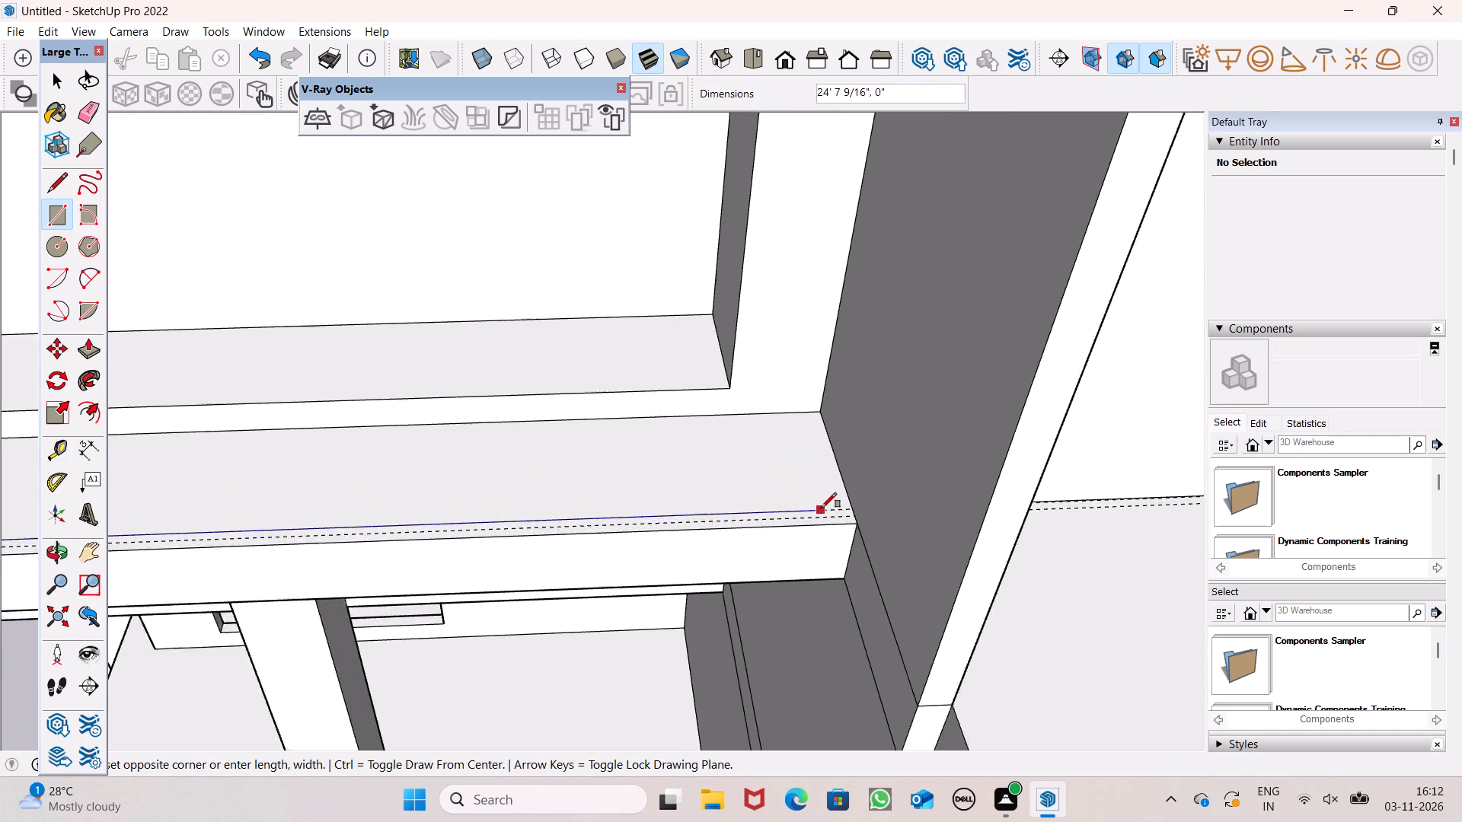
{"action": "scroll", "coordinate": [822, 508], "scroll_direction": "up", "scroll_amount": 4}
{"action": "left_click", "coordinate": [871, 521]}
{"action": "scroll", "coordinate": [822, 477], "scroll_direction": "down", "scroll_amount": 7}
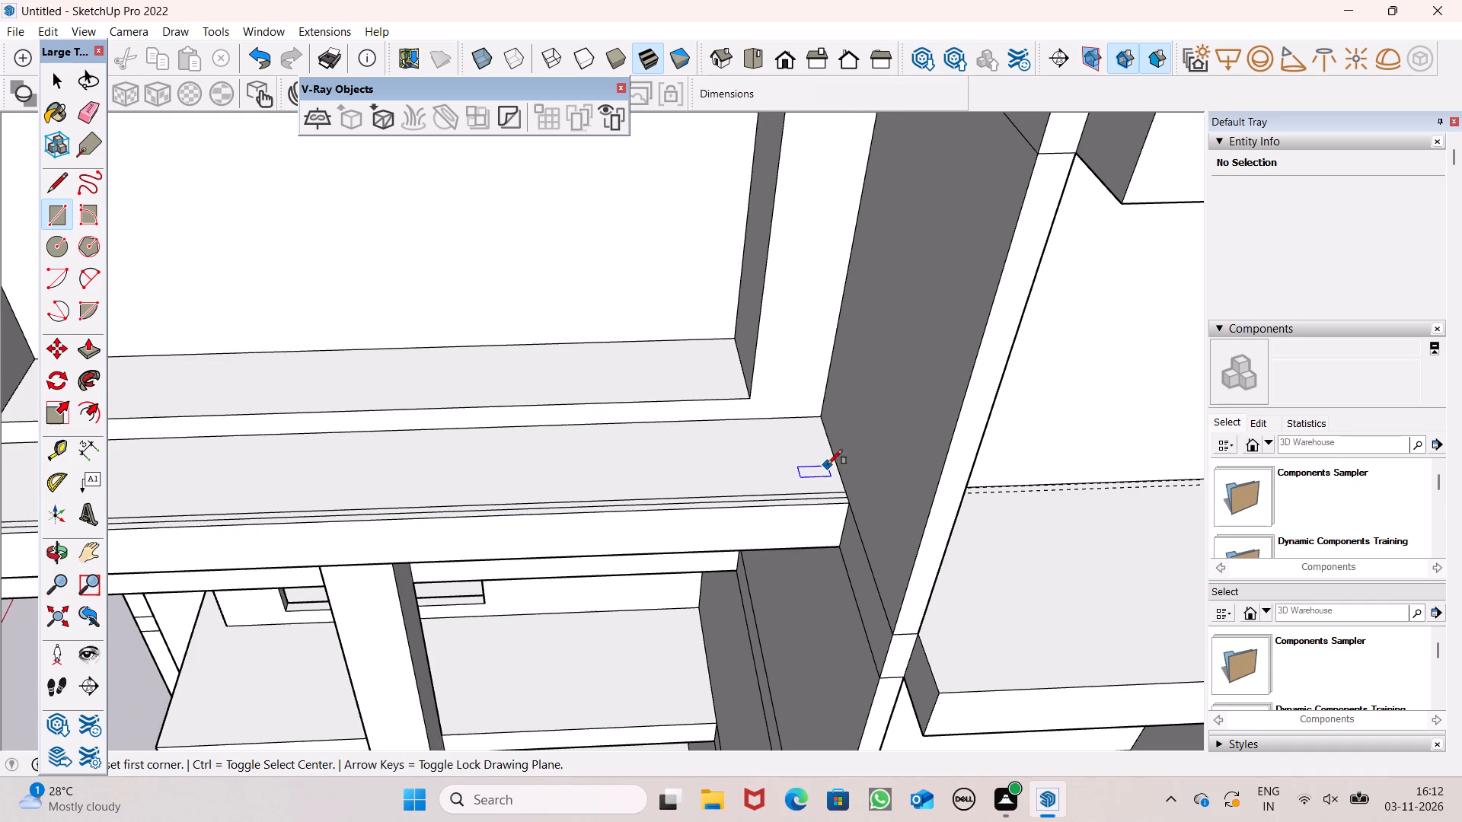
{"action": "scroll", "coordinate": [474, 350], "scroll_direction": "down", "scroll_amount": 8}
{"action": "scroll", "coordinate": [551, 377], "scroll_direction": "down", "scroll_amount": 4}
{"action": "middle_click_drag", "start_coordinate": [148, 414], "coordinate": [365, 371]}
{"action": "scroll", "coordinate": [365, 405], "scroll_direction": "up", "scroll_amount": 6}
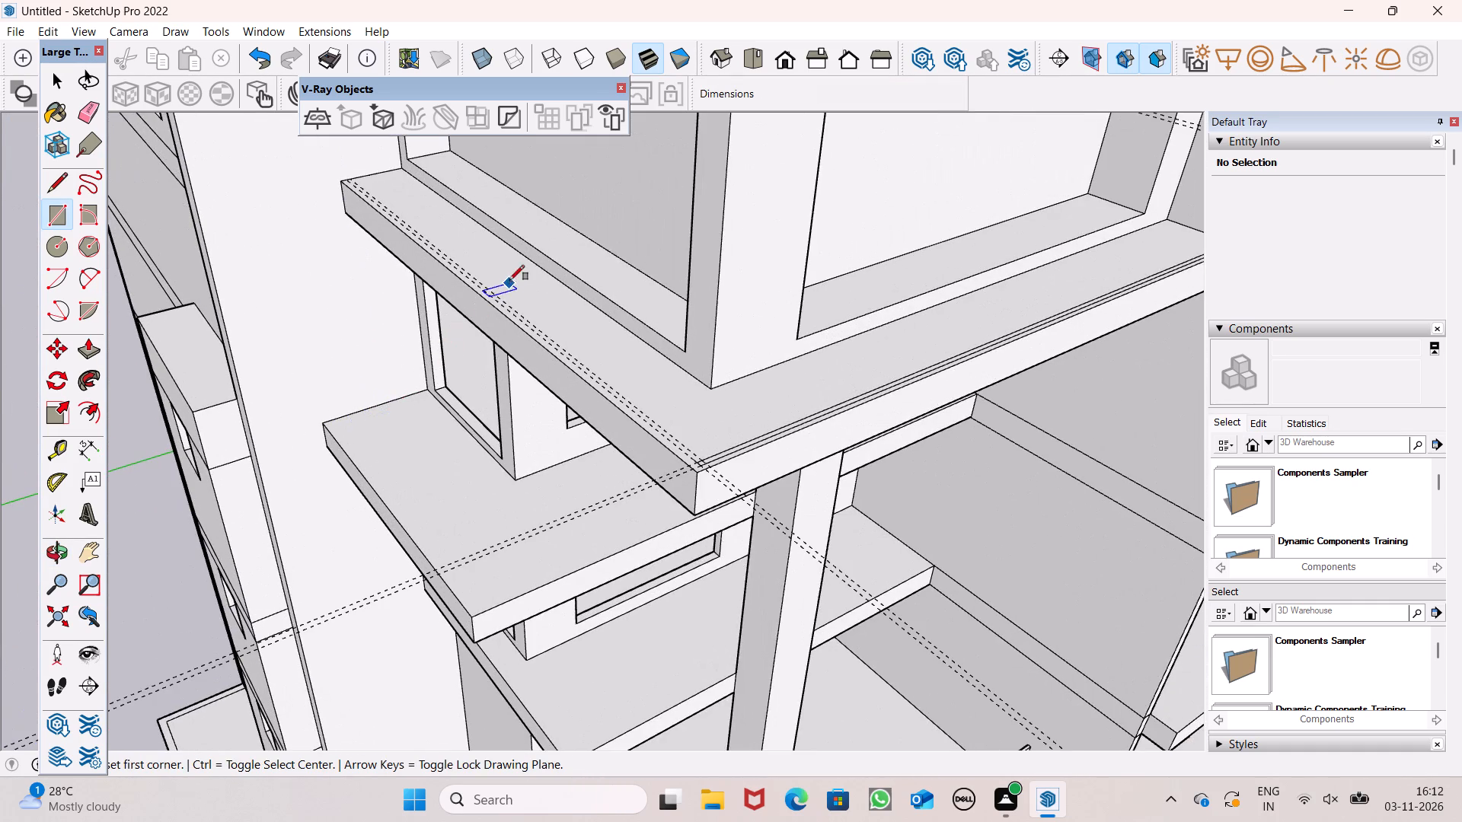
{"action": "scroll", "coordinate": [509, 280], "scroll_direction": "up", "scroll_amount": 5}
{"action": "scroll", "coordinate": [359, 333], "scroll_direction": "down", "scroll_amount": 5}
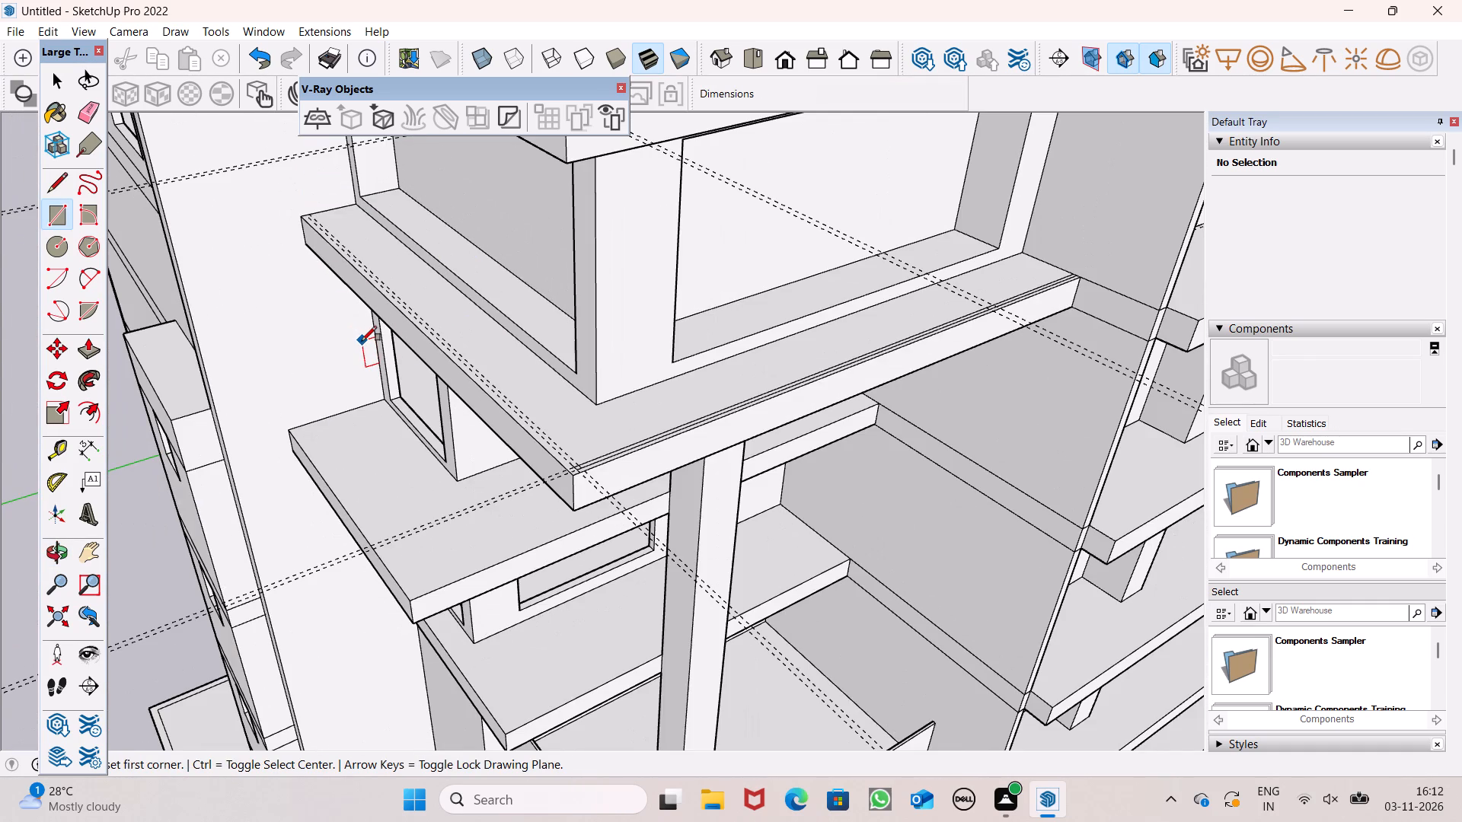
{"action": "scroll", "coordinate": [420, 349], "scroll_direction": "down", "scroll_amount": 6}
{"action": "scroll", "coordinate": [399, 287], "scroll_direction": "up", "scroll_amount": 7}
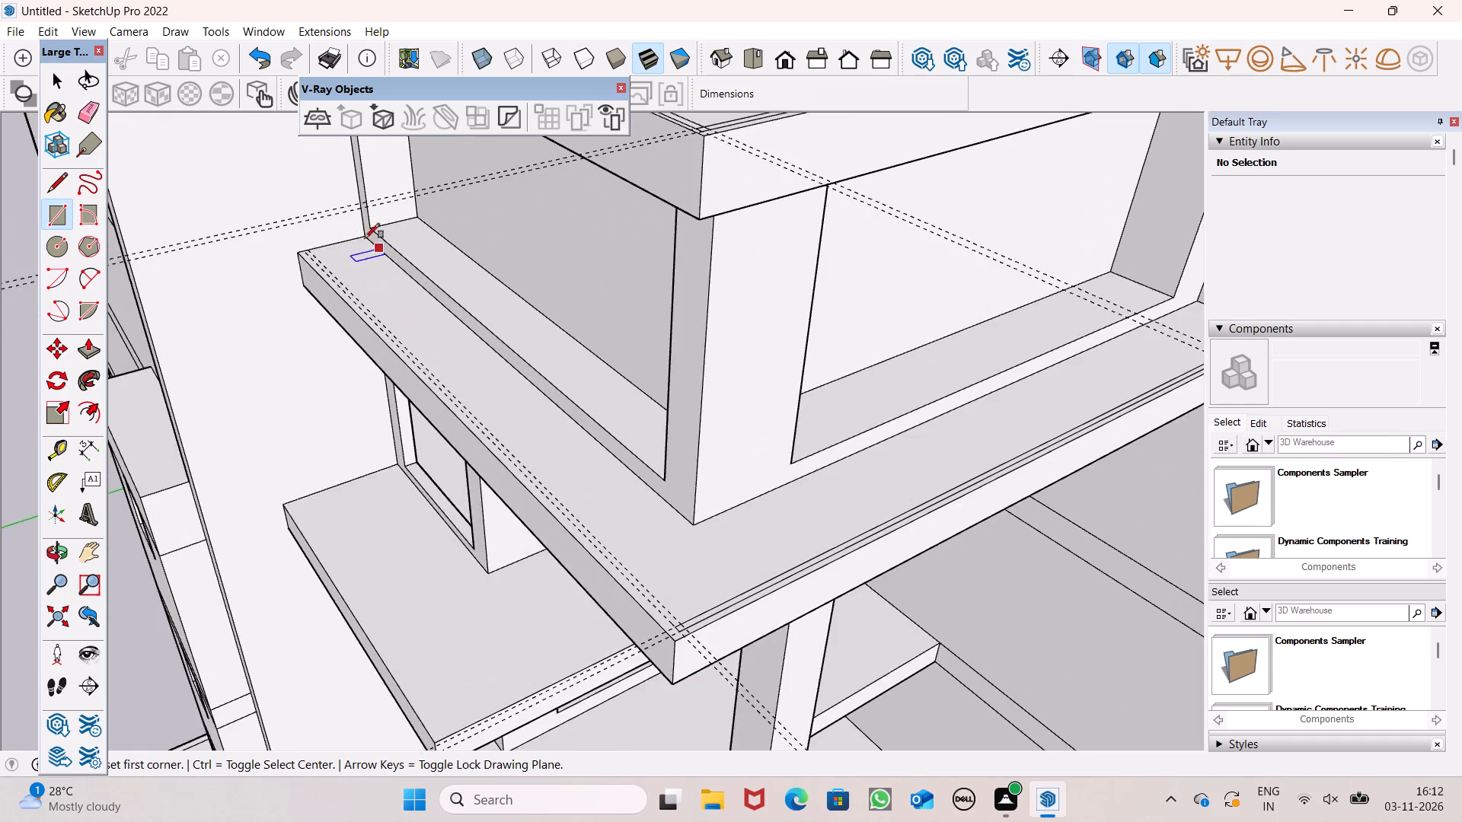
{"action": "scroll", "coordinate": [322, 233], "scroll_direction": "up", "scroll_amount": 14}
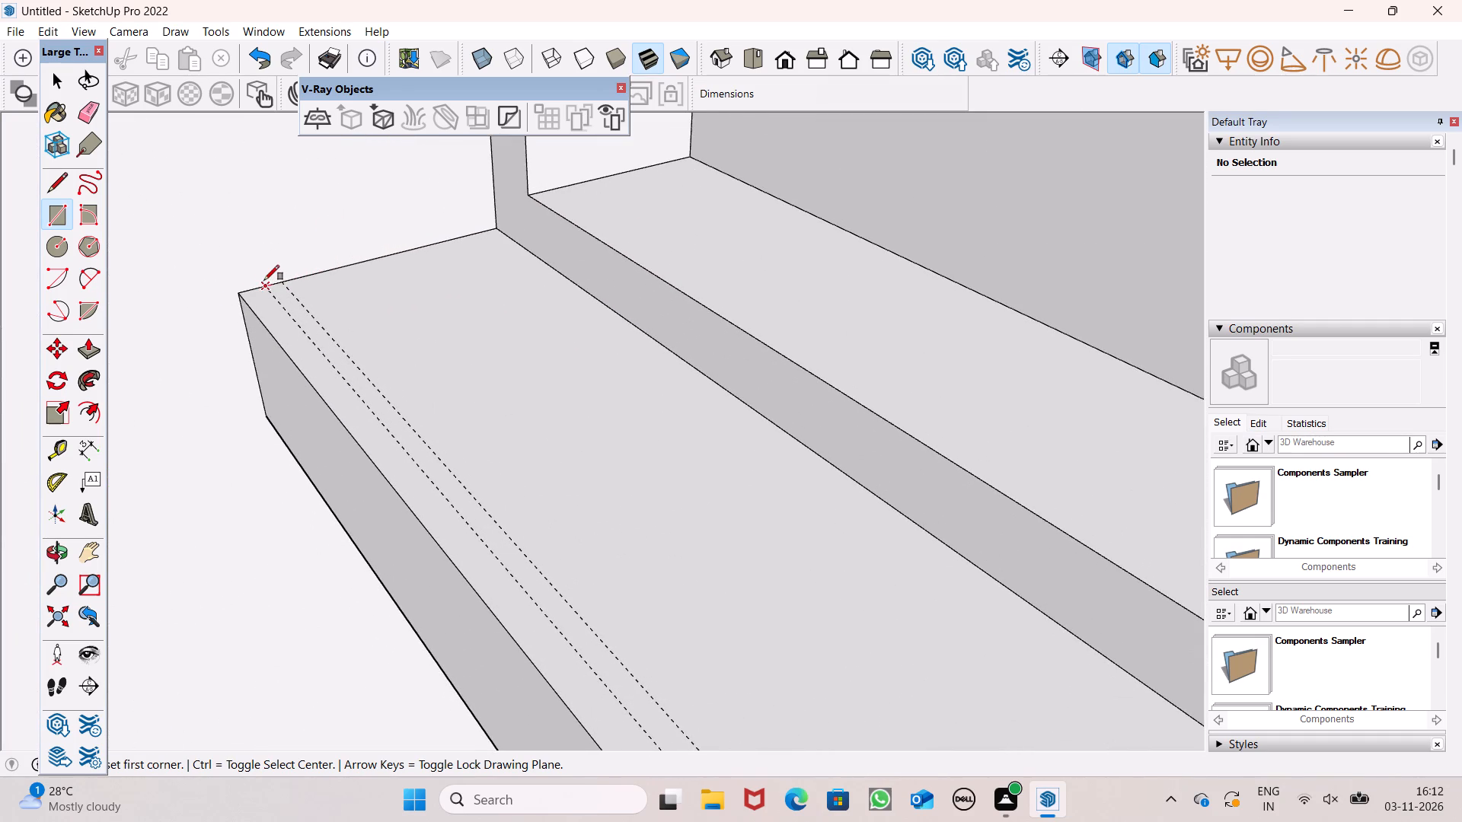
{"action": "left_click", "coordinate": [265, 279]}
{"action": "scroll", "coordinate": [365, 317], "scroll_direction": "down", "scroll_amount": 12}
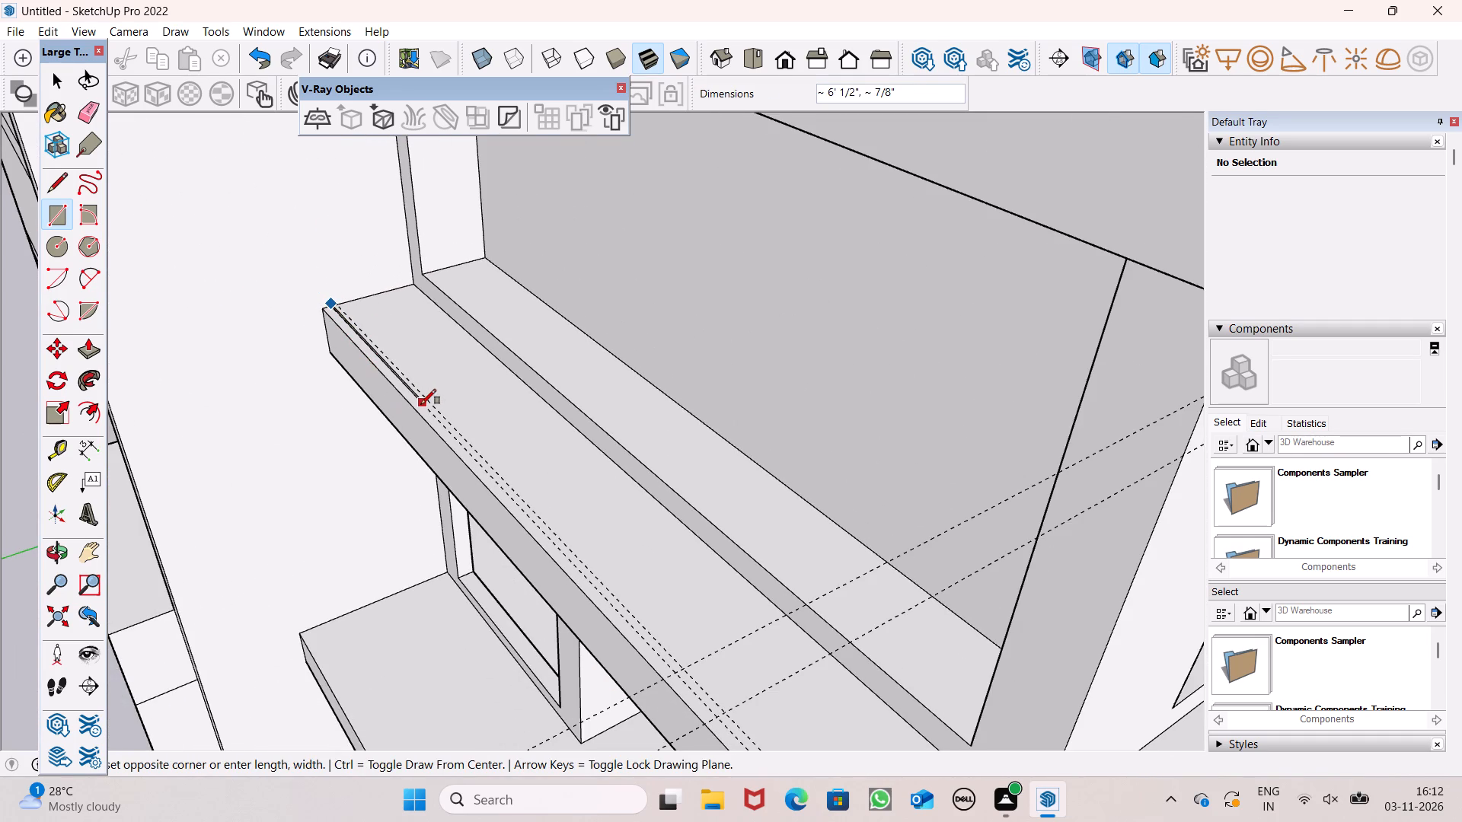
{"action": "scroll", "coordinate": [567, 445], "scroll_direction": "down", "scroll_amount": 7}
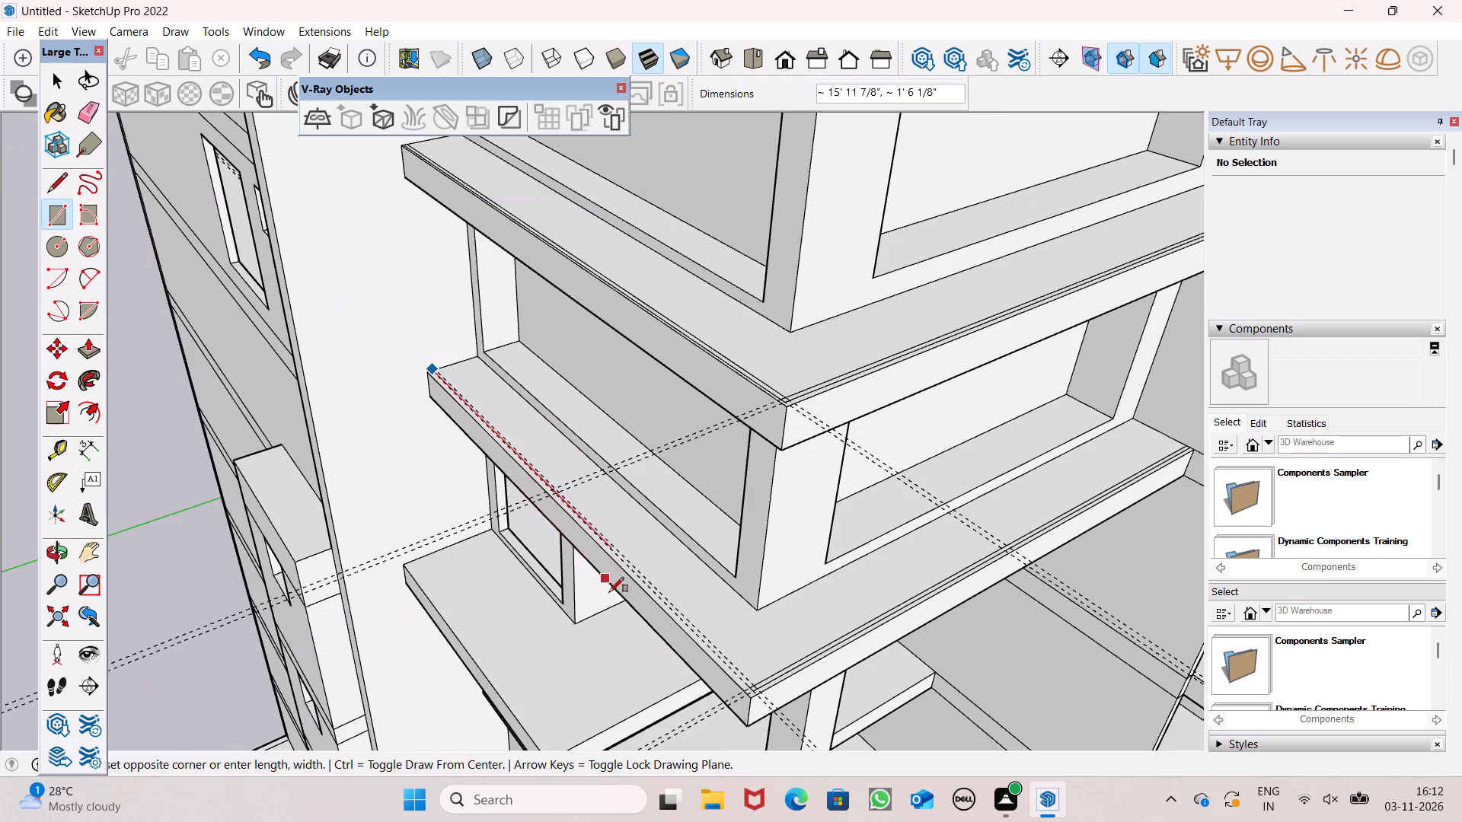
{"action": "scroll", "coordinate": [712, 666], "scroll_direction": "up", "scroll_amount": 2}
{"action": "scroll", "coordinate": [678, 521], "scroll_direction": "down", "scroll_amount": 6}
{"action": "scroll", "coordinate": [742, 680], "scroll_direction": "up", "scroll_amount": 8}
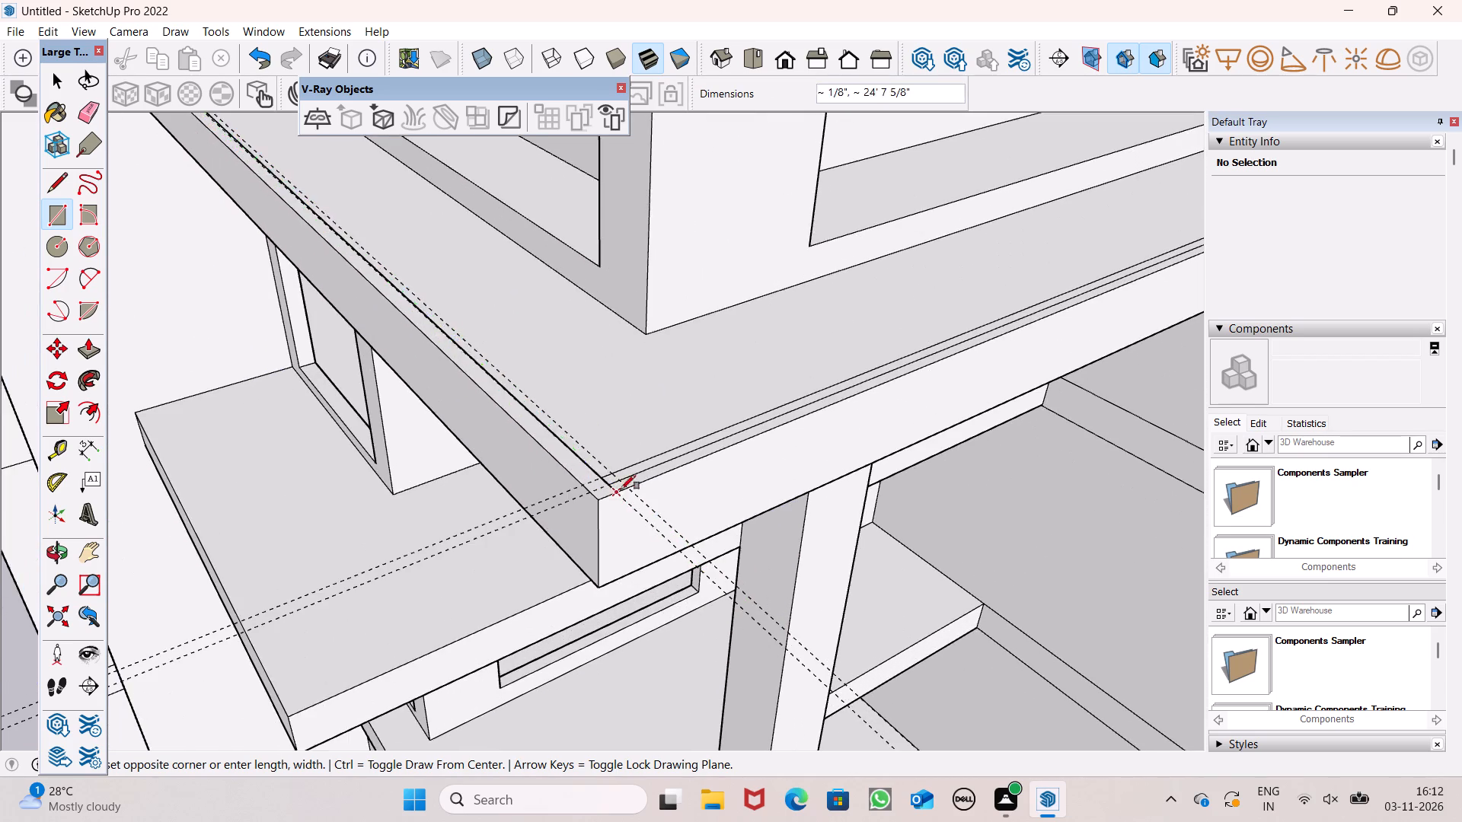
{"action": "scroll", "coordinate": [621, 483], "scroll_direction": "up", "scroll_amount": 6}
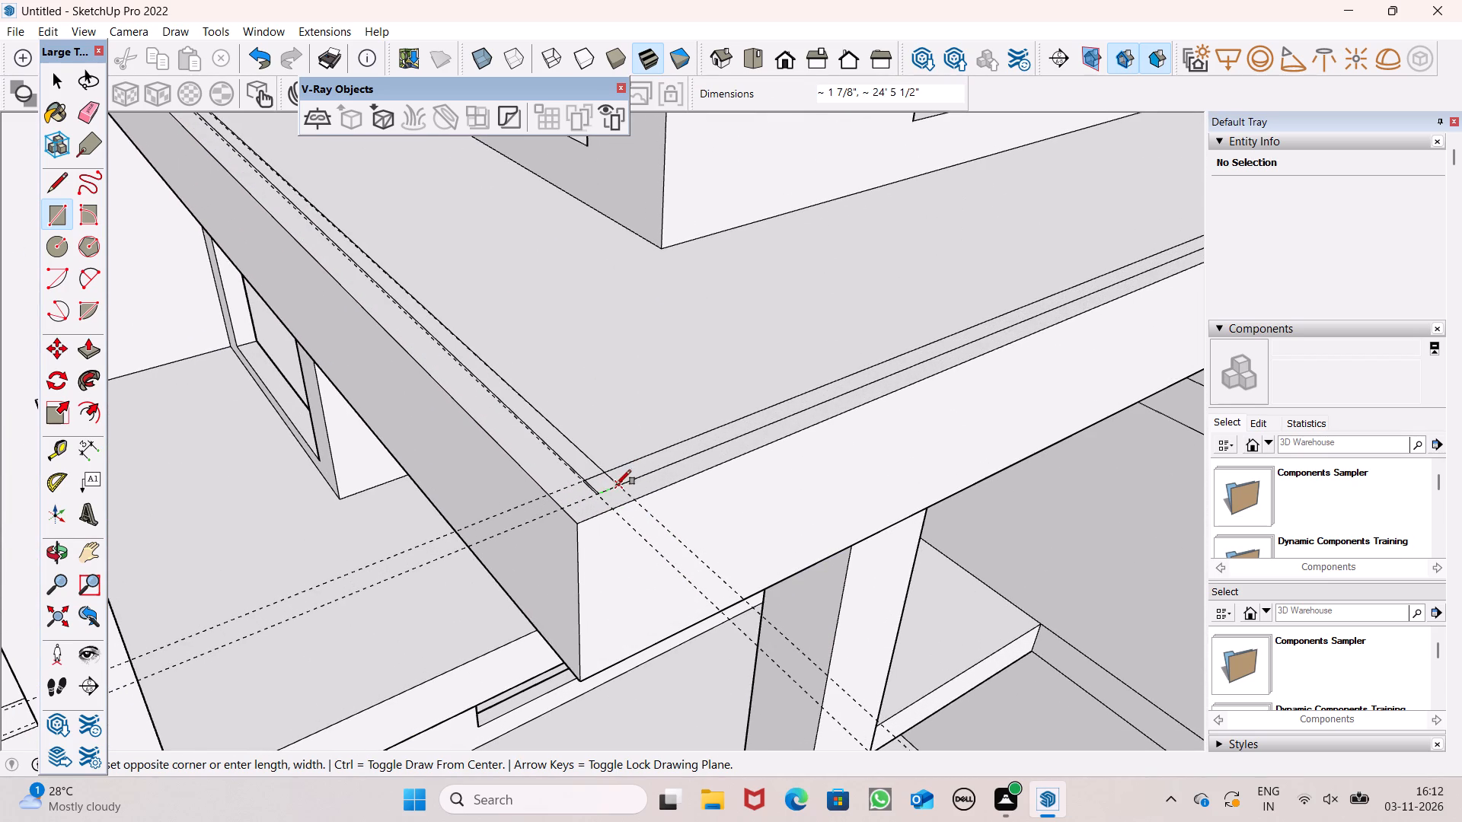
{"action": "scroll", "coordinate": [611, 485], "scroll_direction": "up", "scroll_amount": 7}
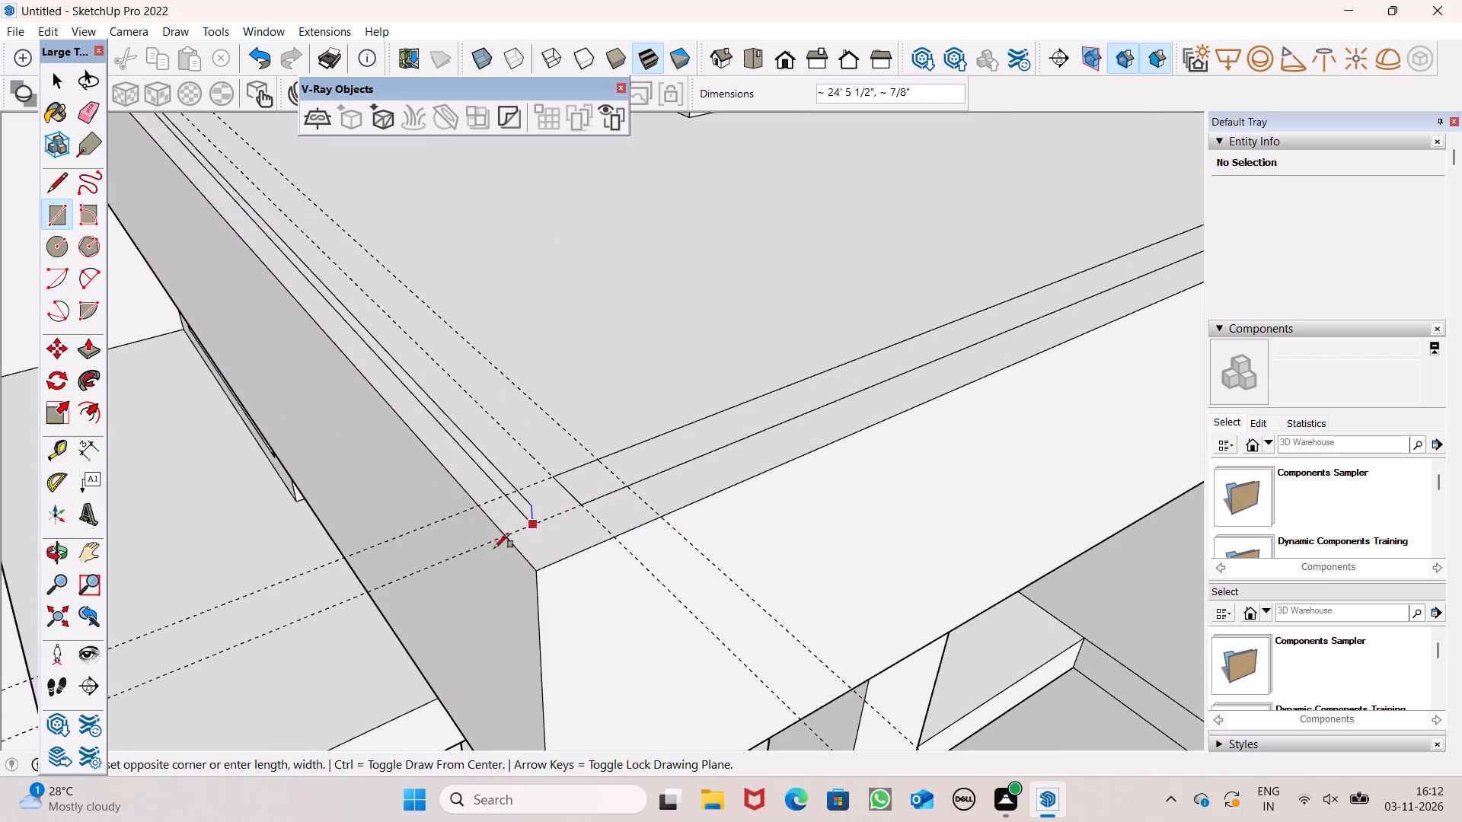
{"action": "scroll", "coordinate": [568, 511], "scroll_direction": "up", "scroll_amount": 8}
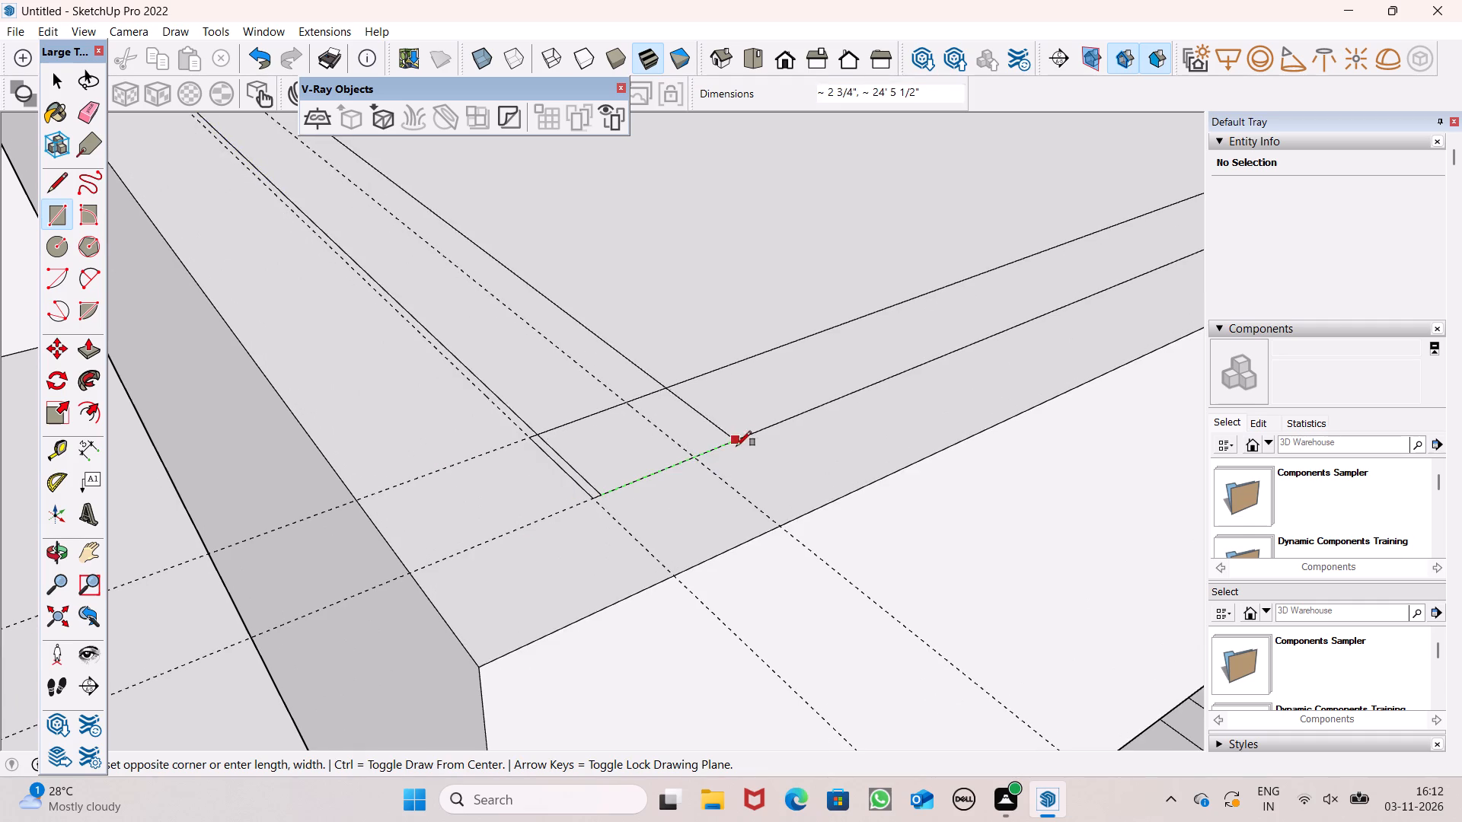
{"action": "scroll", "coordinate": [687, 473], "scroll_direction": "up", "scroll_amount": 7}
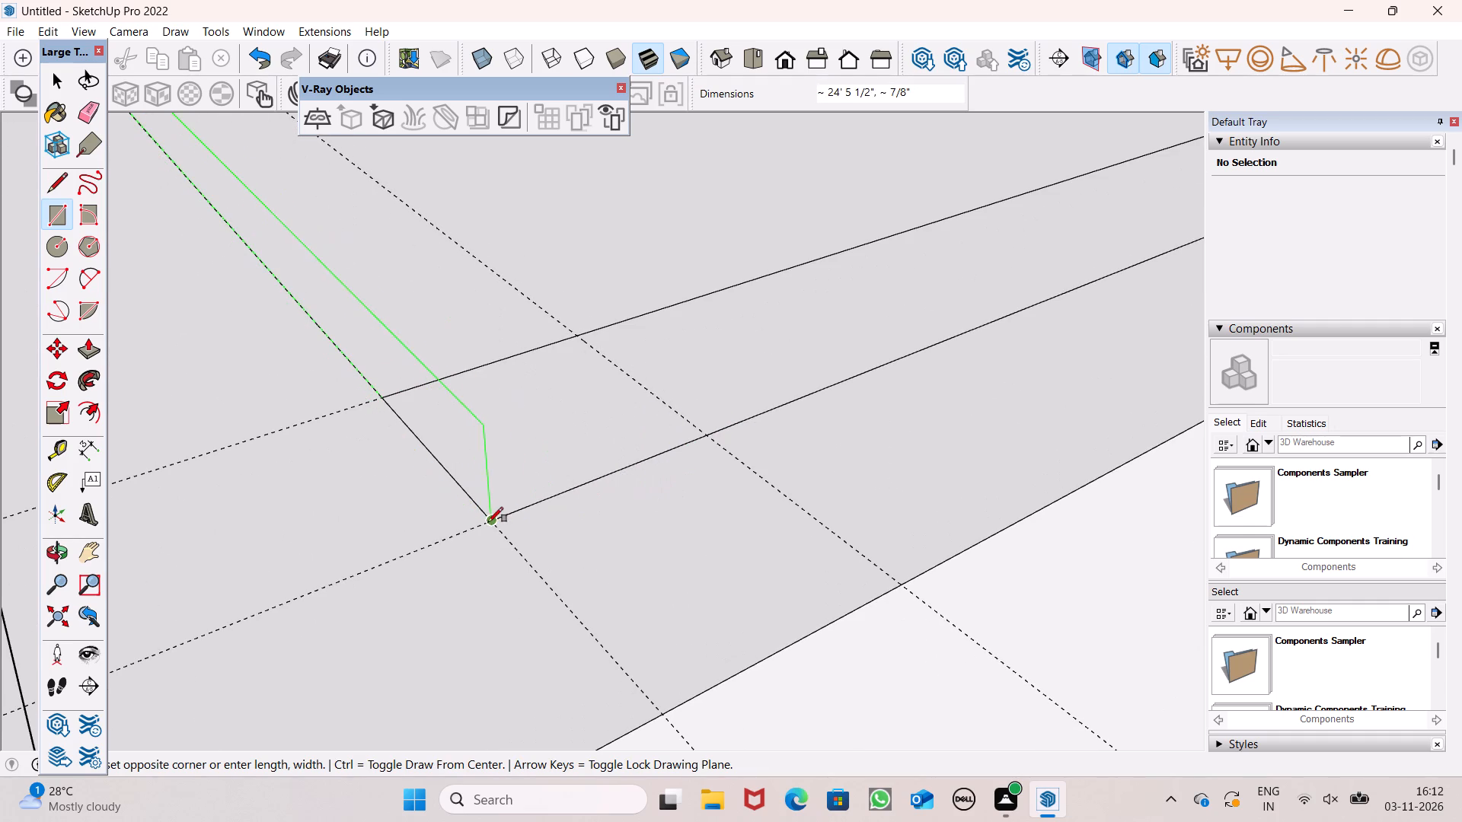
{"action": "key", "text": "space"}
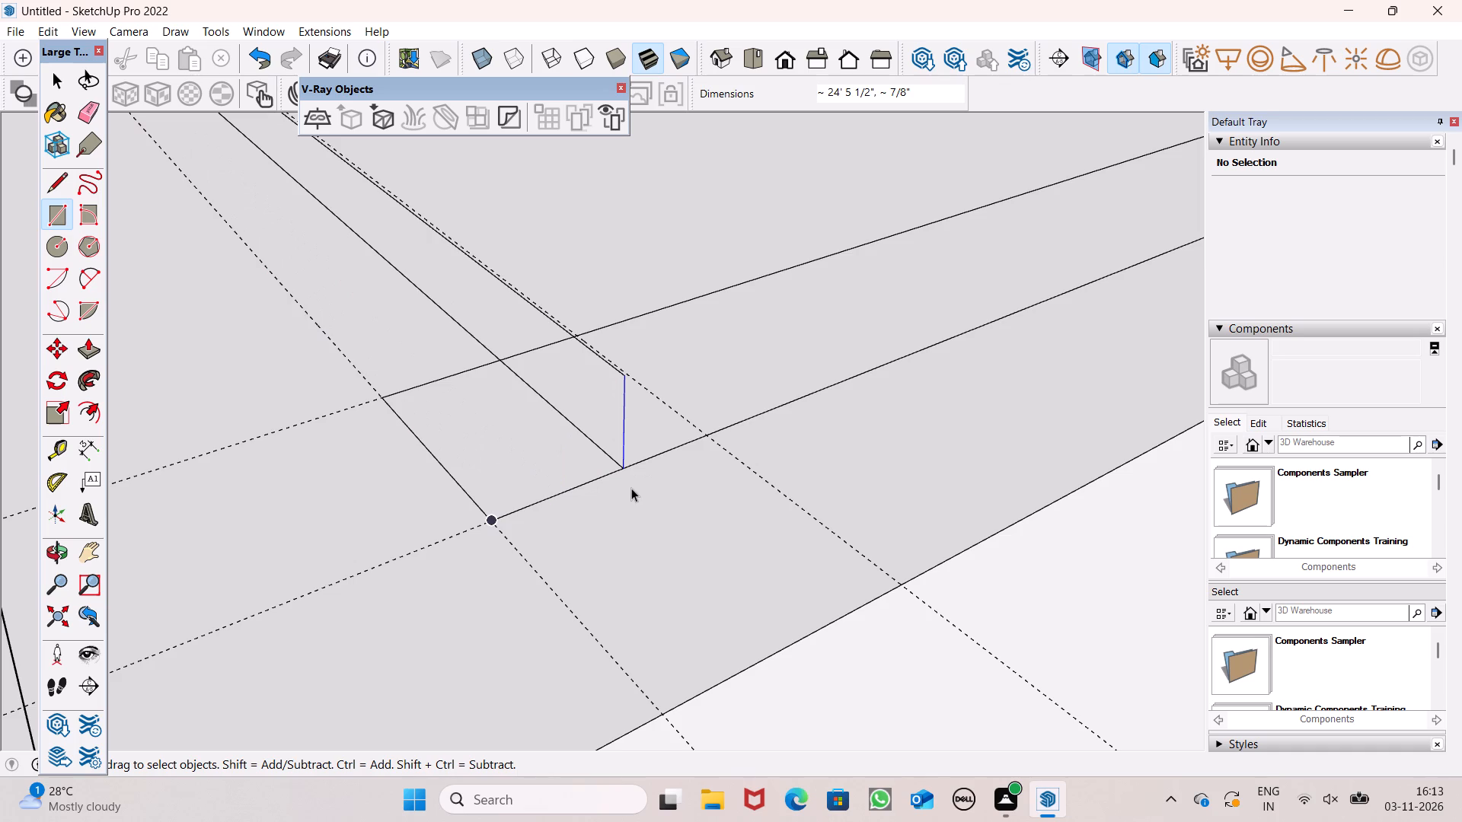
Draw a 2" by about 24' 5 1/2" rectangle between the lower slab's side guides, from its back edge to the outer front guide.
{"action": "scroll", "coordinate": [606, 561], "scroll_direction": "down", "scroll_amount": 7}
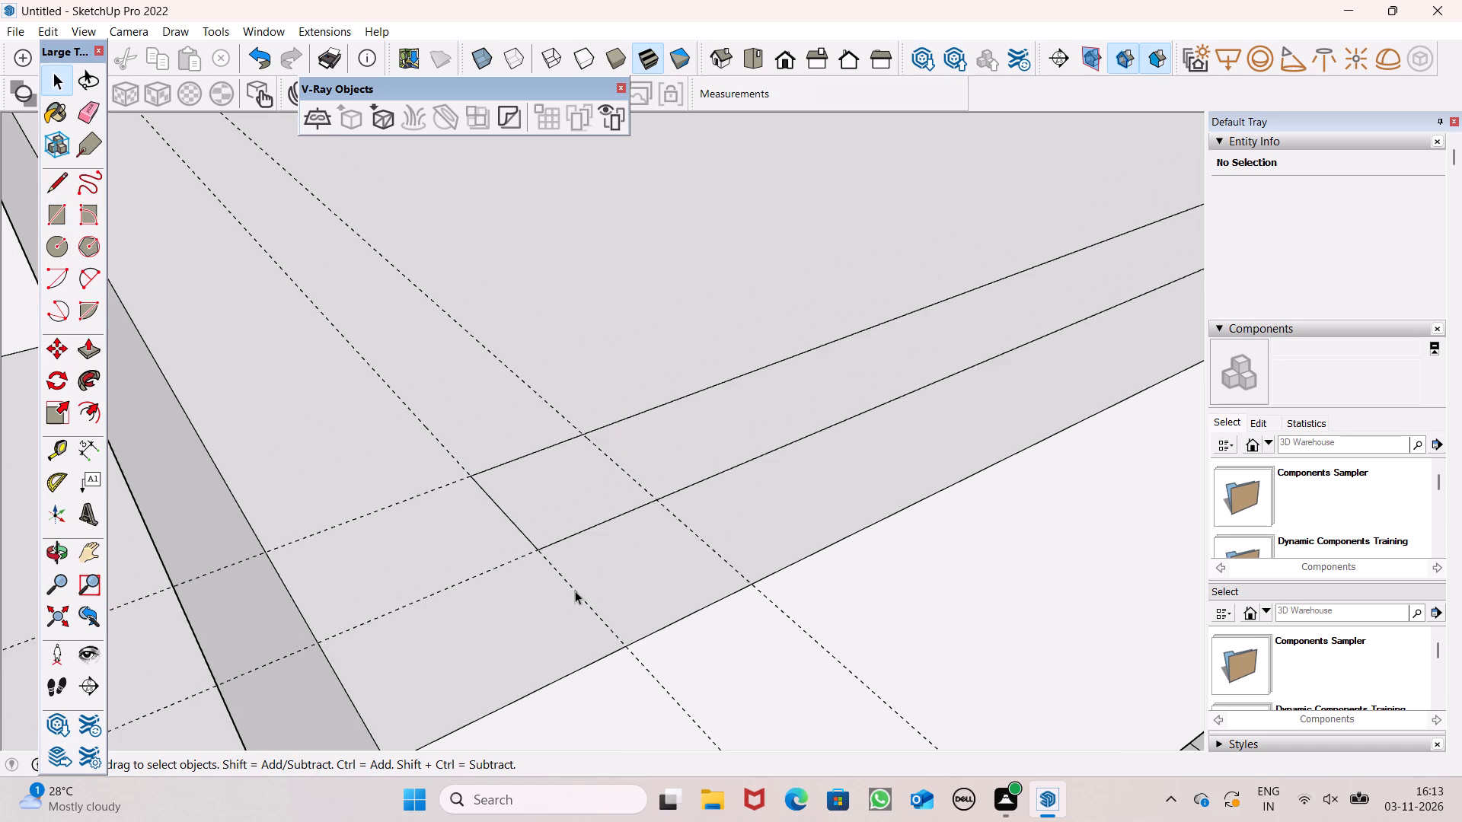
{"action": "scroll", "coordinate": [541, 553], "scroll_direction": "down", "scroll_amount": 4}
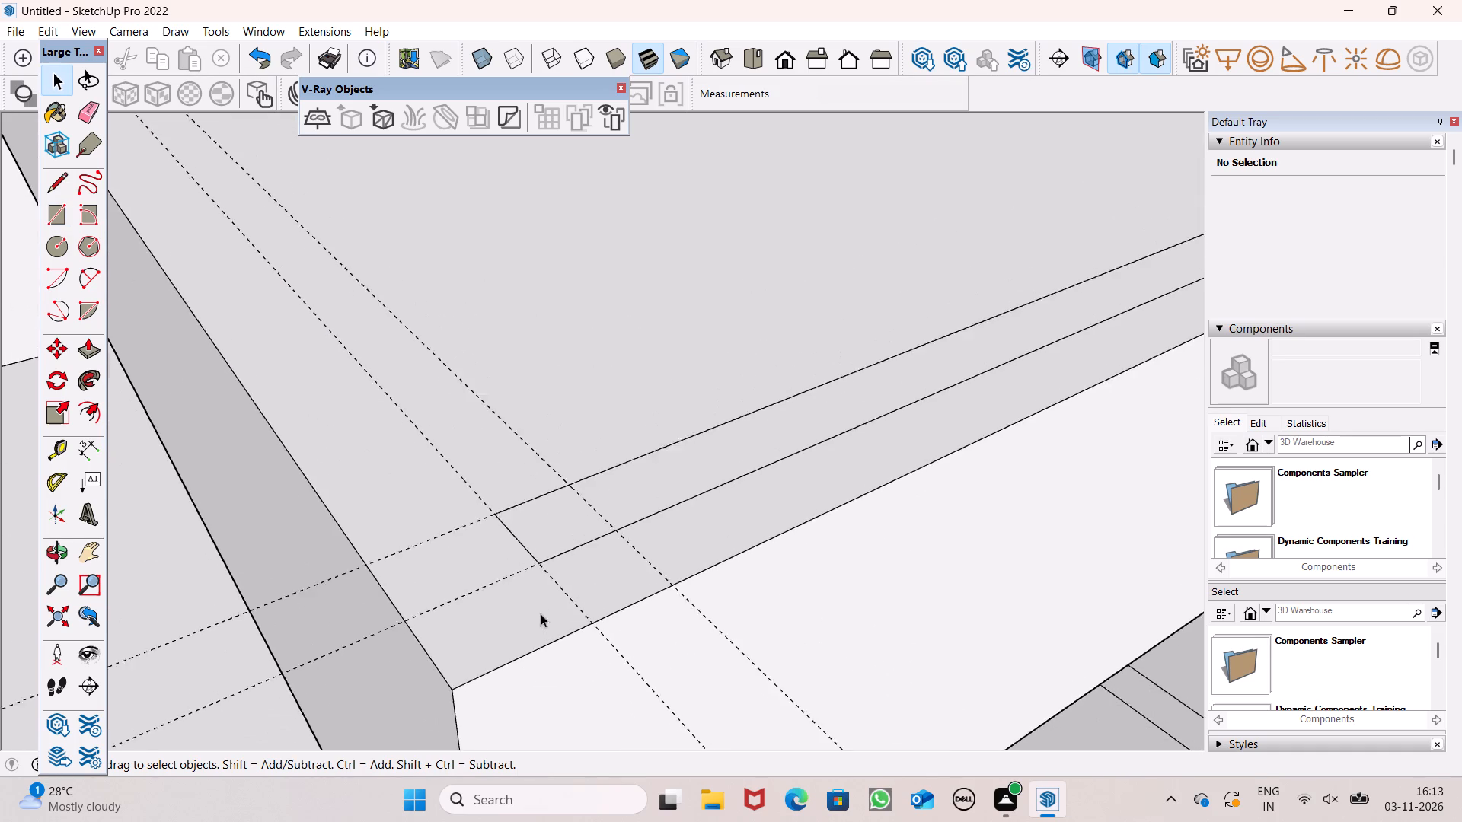
{"action": "scroll", "coordinate": [541, 613], "scroll_direction": "down", "scroll_amount": 11}
{"action": "scroll", "coordinate": [493, 515], "scroll_direction": "down", "scroll_amount": 7}
{"action": "scroll", "coordinate": [618, 637], "scroll_direction": "down", "scroll_amount": 7}
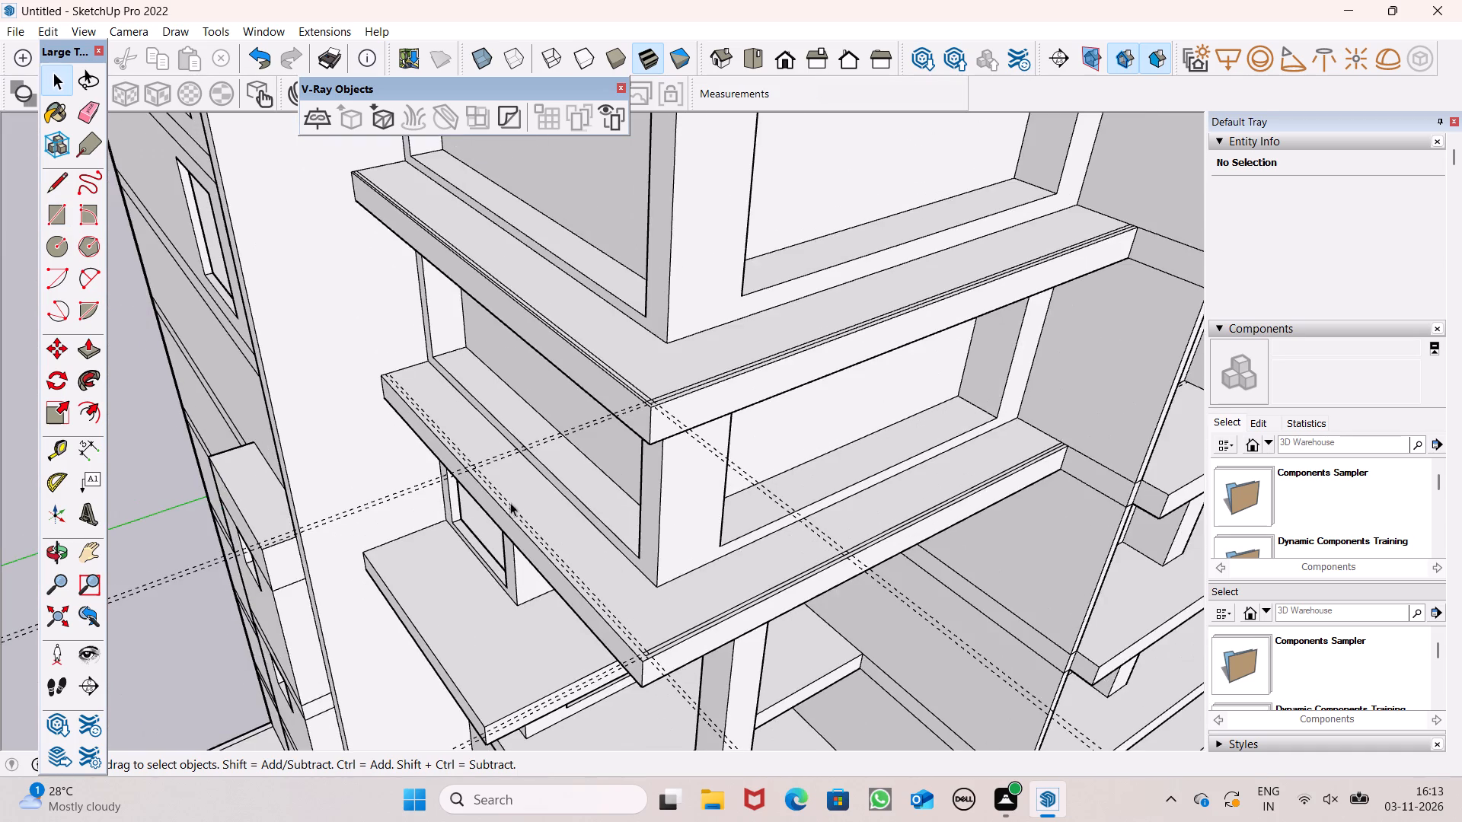
{"action": "scroll", "coordinate": [505, 491], "scroll_direction": "up", "scroll_amount": 8}
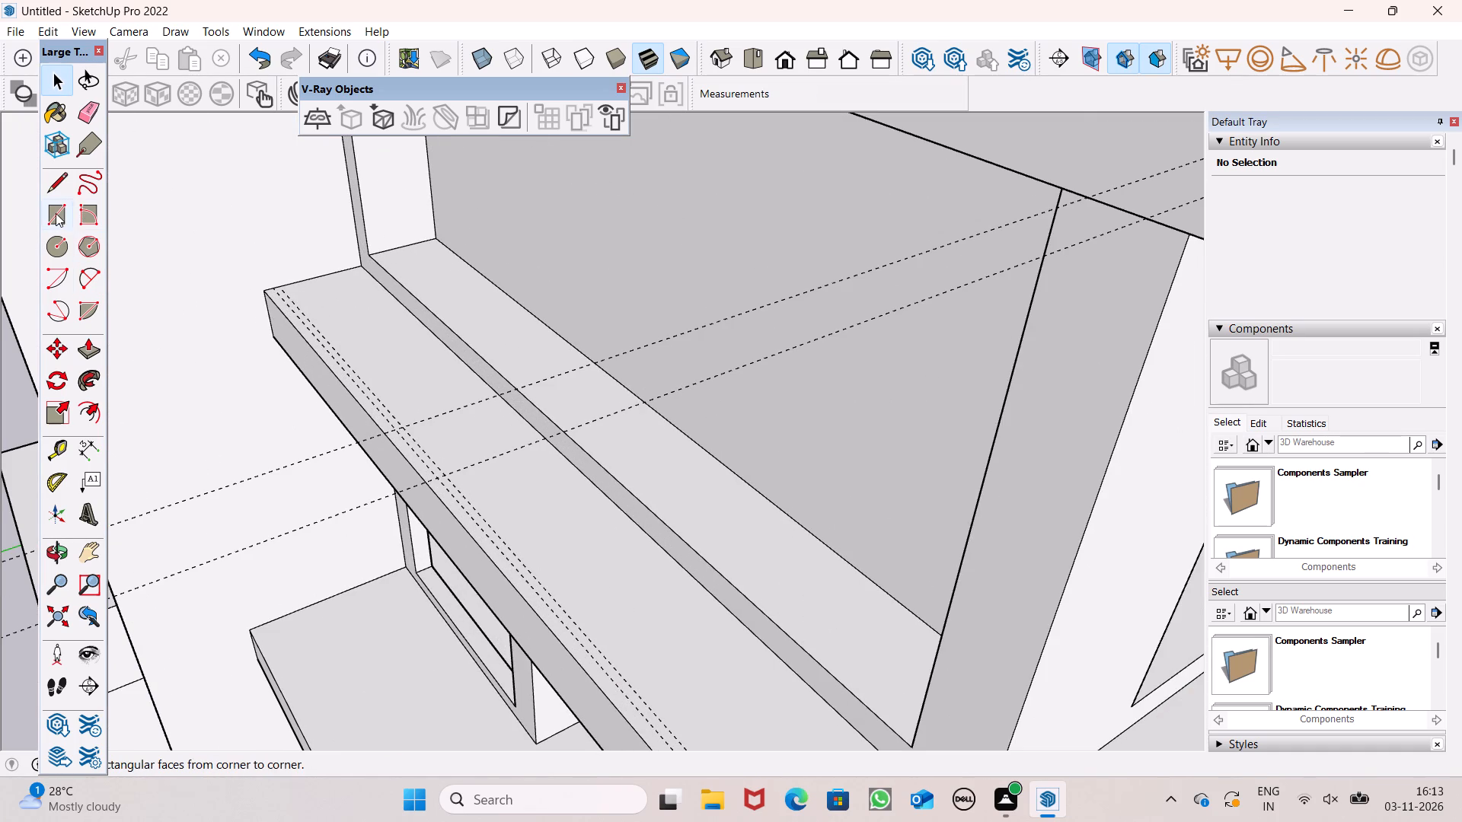
{"action": "left_click", "coordinate": [53, 210]}
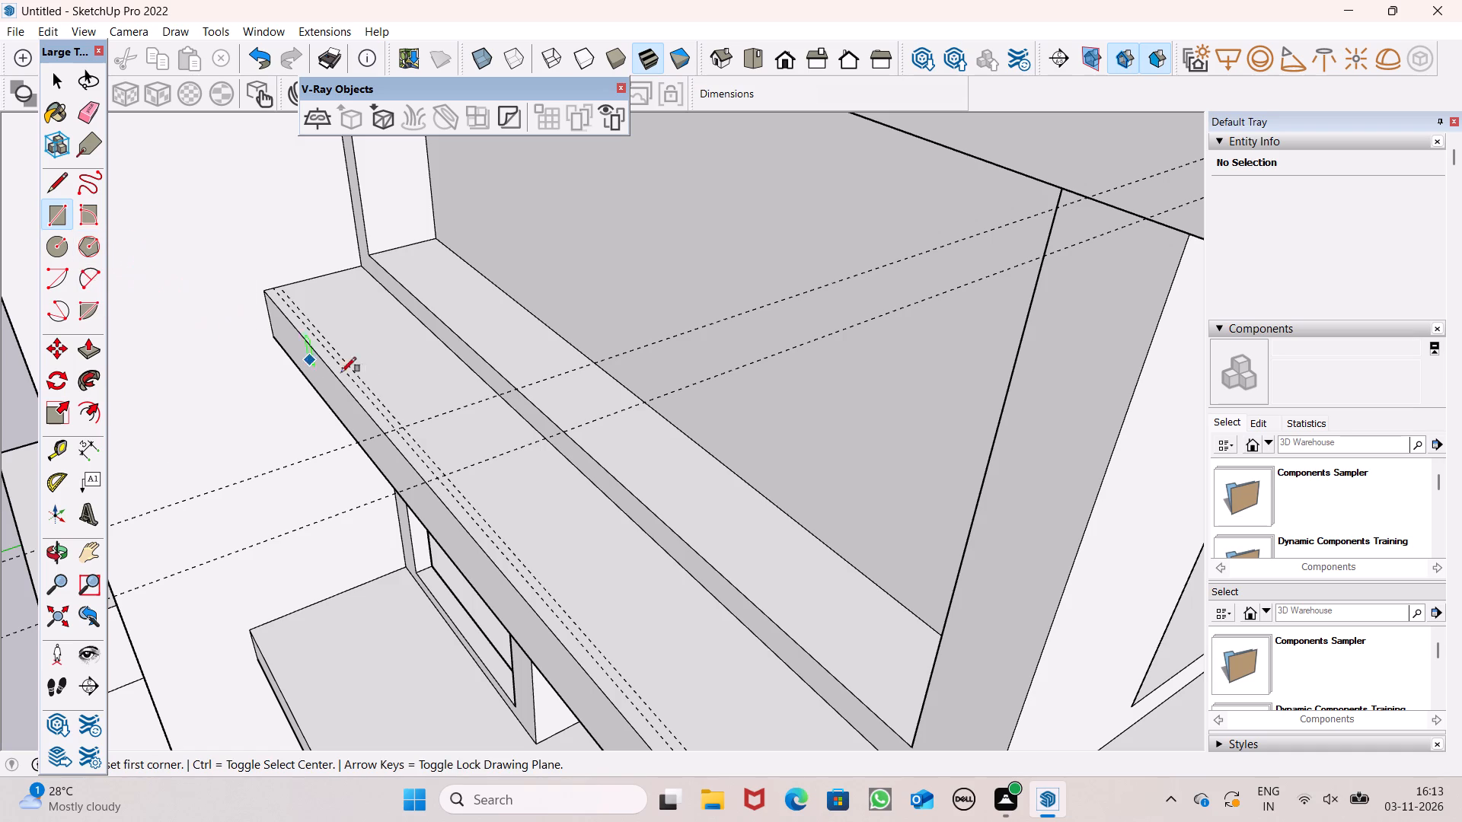
{"action": "scroll", "coordinate": [286, 310], "scroll_direction": "up", "scroll_amount": 14}
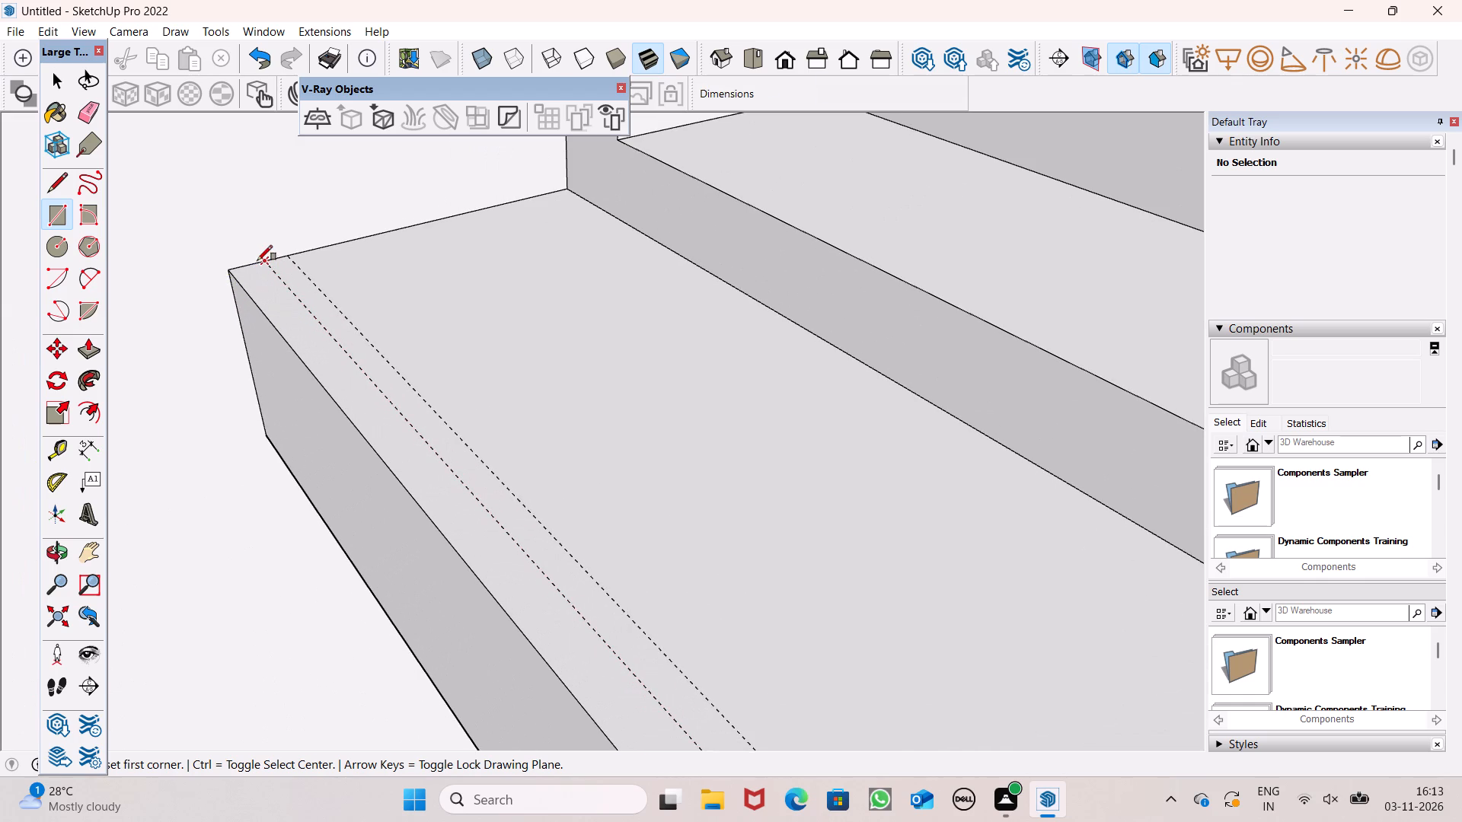
{"action": "left_click", "coordinate": [257, 260]}
{"action": "scroll", "coordinate": [352, 304], "scroll_direction": "down", "scroll_amount": 14}
{"action": "scroll", "coordinate": [334, 301], "scroll_direction": "down", "scroll_amount": 7}
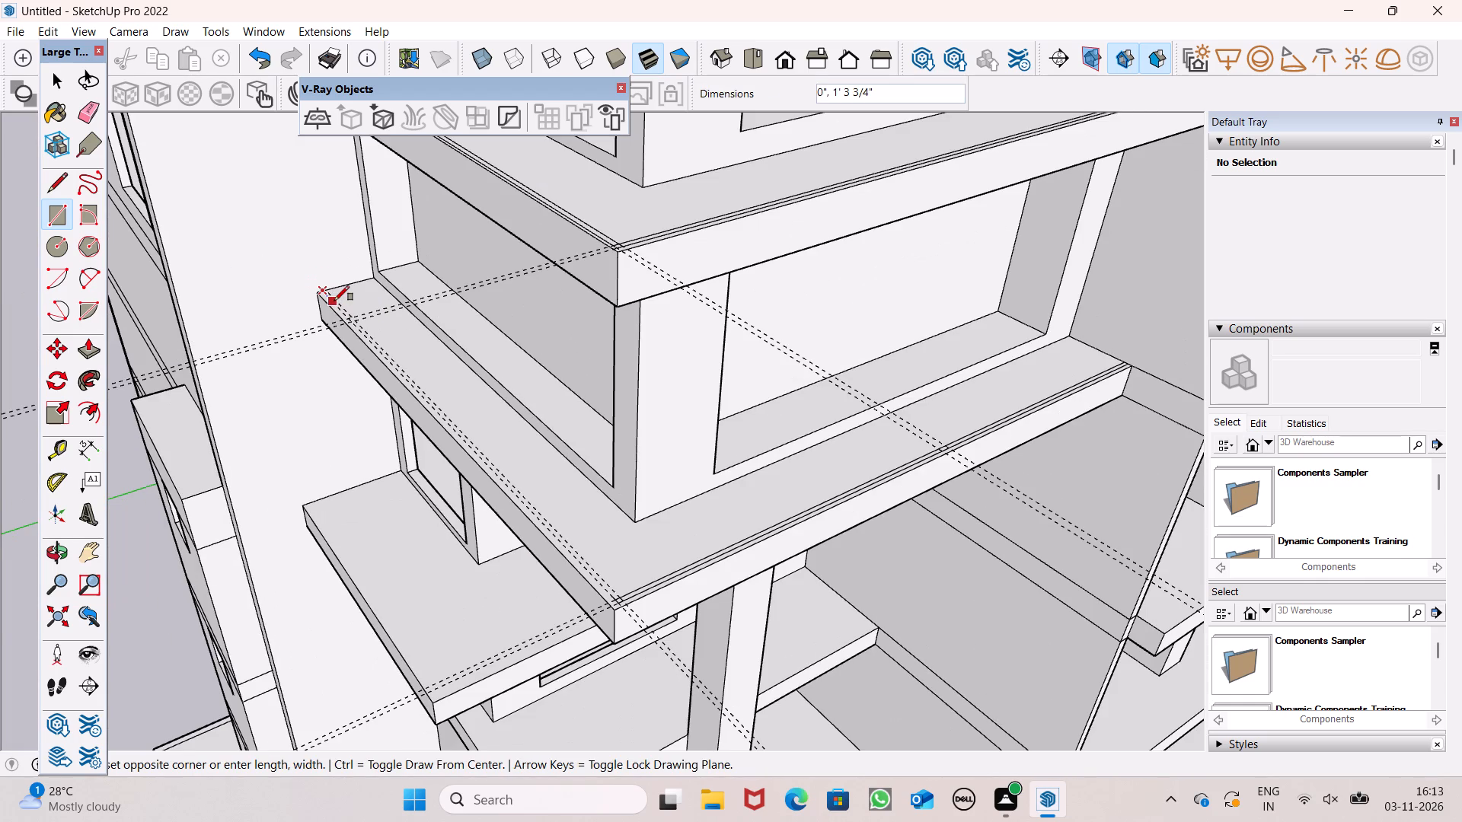
{"action": "scroll", "coordinate": [334, 301], "scroll_direction": "down", "scroll_amount": 1}
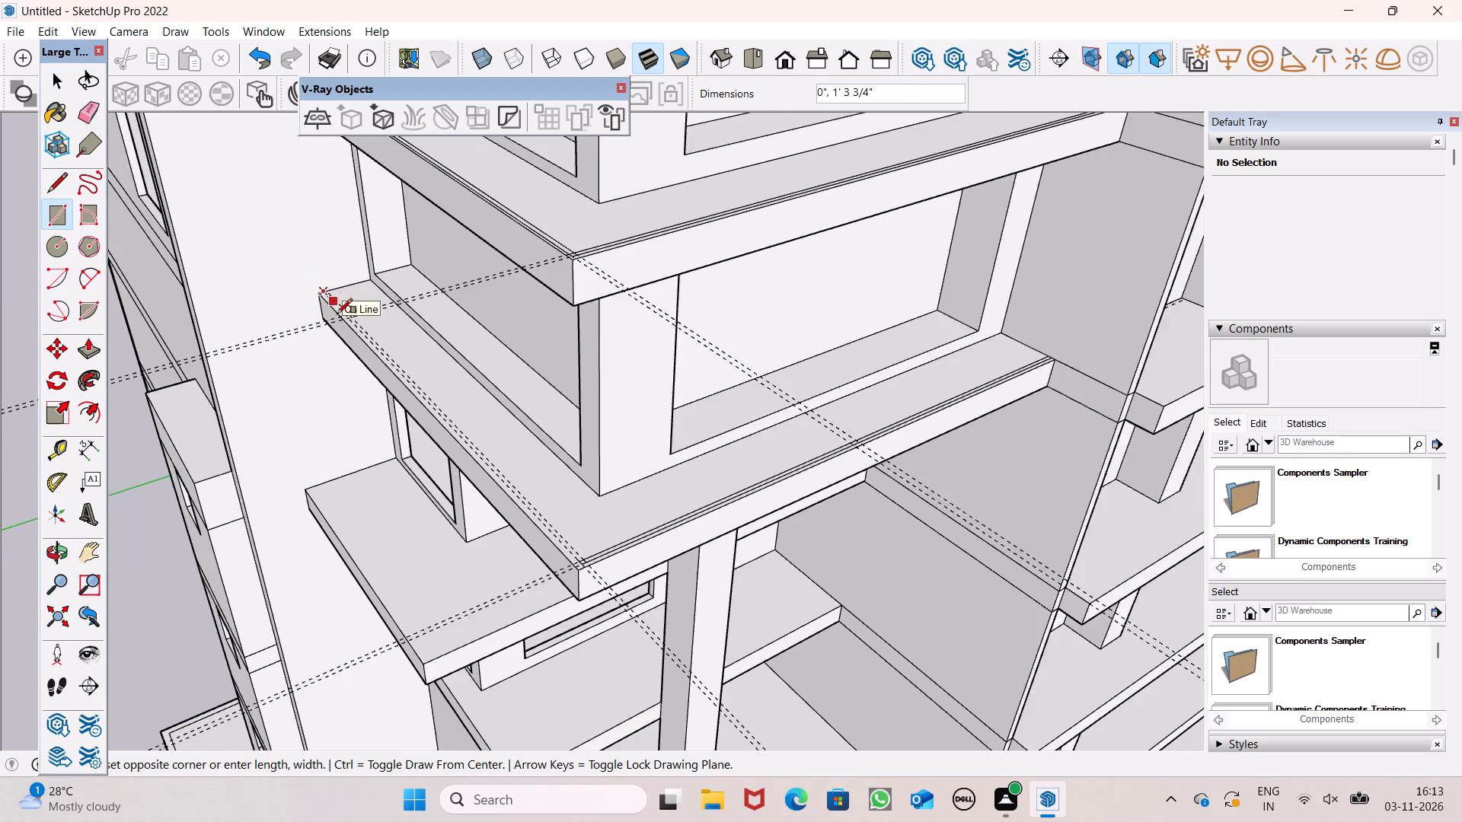
{"action": "scroll", "coordinate": [337, 314], "scroll_direction": "down", "scroll_amount": 1}
{"action": "scroll", "coordinate": [595, 545], "scroll_direction": "up", "scroll_amount": 7}
{"action": "scroll", "coordinate": [433, 479], "scroll_direction": "up", "scroll_amount": 9}
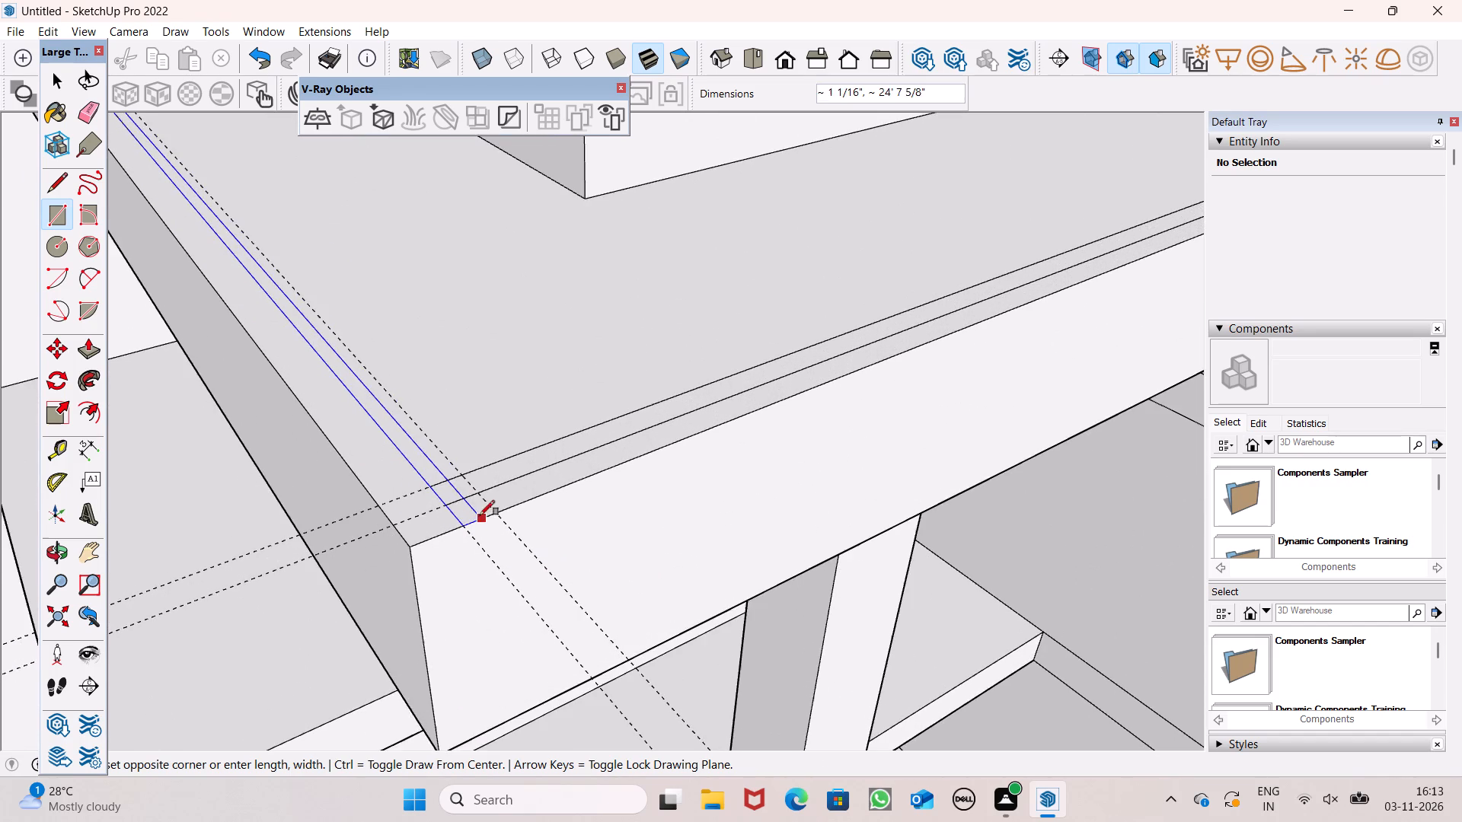
{"action": "scroll", "coordinate": [475, 510], "scroll_direction": "up", "scroll_amount": 7}
{"action": "left_click", "coordinate": [478, 483]}
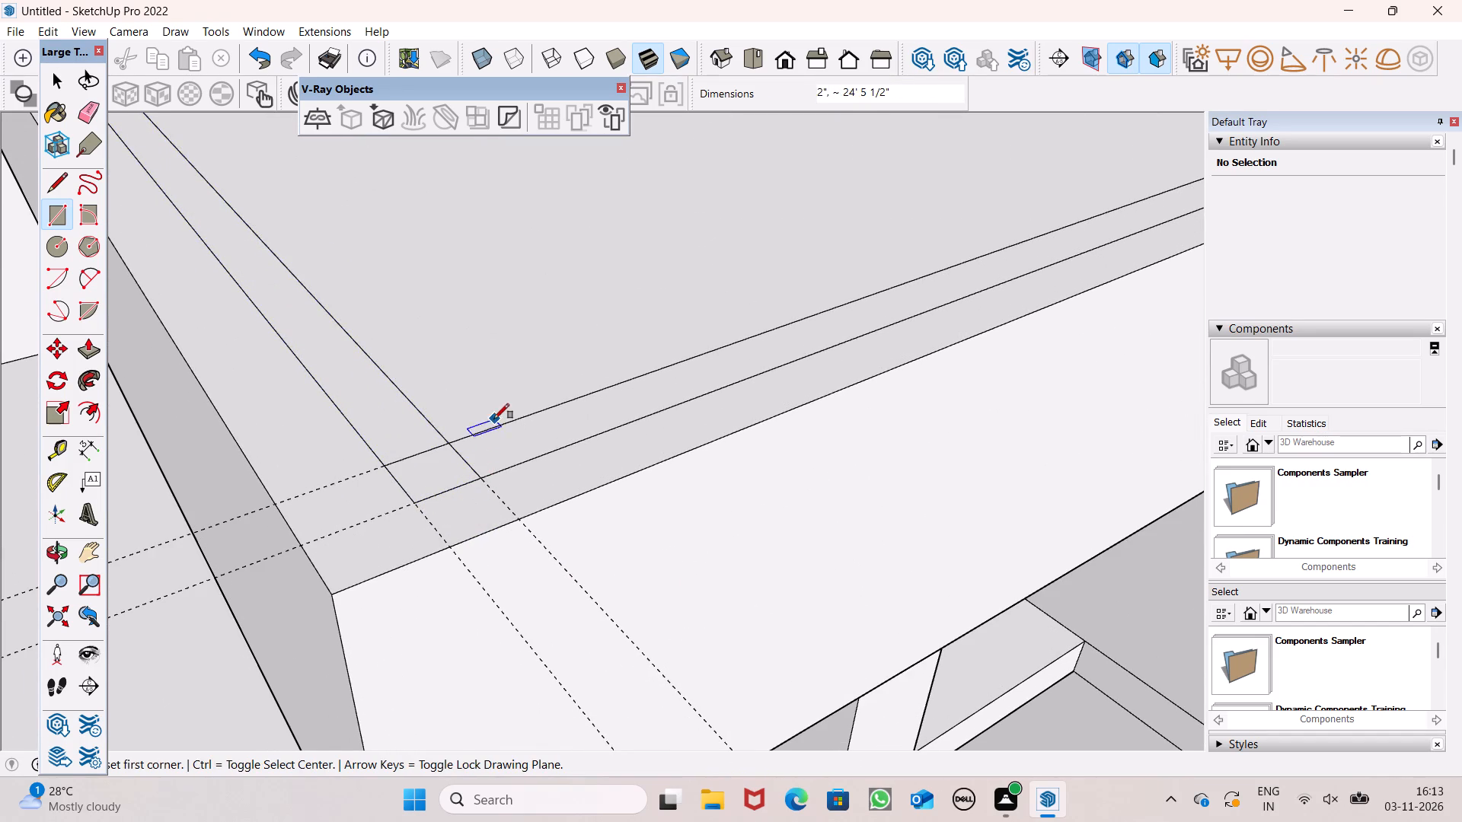
{"action": "scroll", "coordinate": [496, 420], "scroll_direction": "down", "scroll_amount": 13}
{"action": "key", "text": "space"}
Erase the two pairs of construction guides that run along the front edges of the two slabs.
{"action": "scroll", "coordinate": [512, 422], "scroll_direction": "down", "scroll_amount": 8}
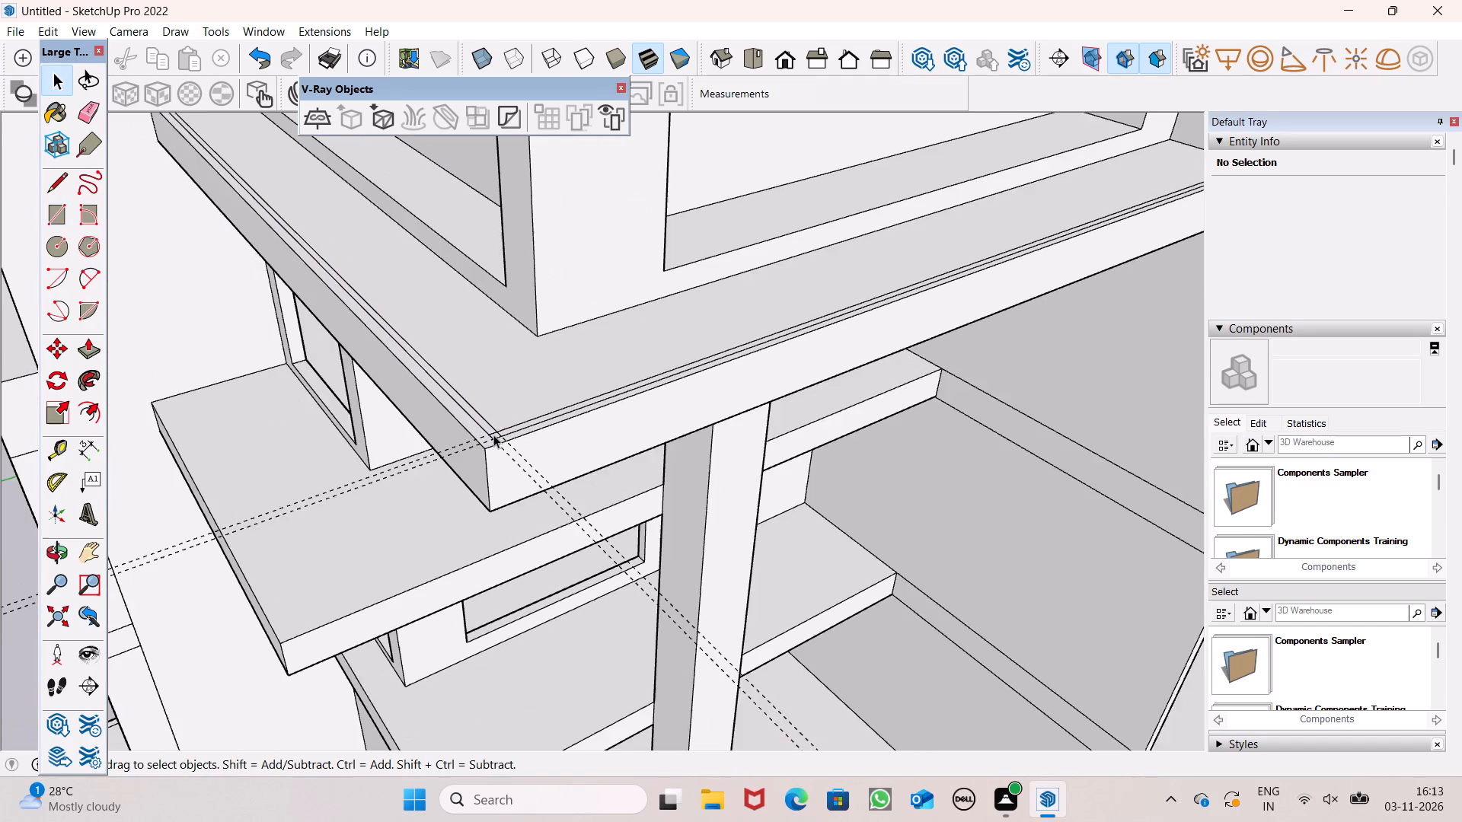
{"action": "scroll", "coordinate": [481, 454], "scroll_direction": "down", "scroll_amount": 19}
{"action": "scroll", "coordinate": [442, 390], "scroll_direction": "down", "scroll_amount": 5}
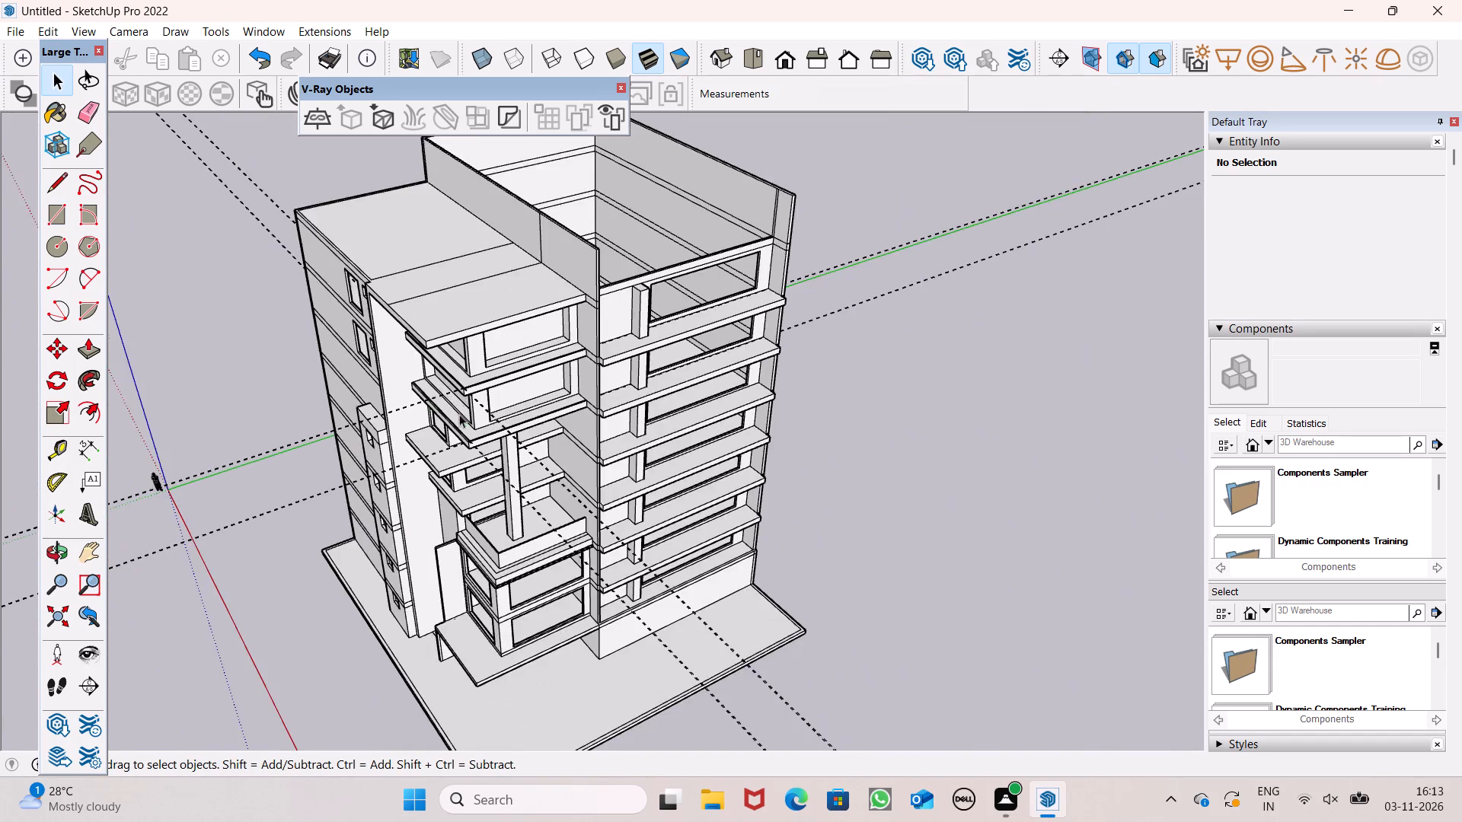
{"action": "middle_click_drag", "start_coordinate": [460, 415], "coordinate": [420, 499]}
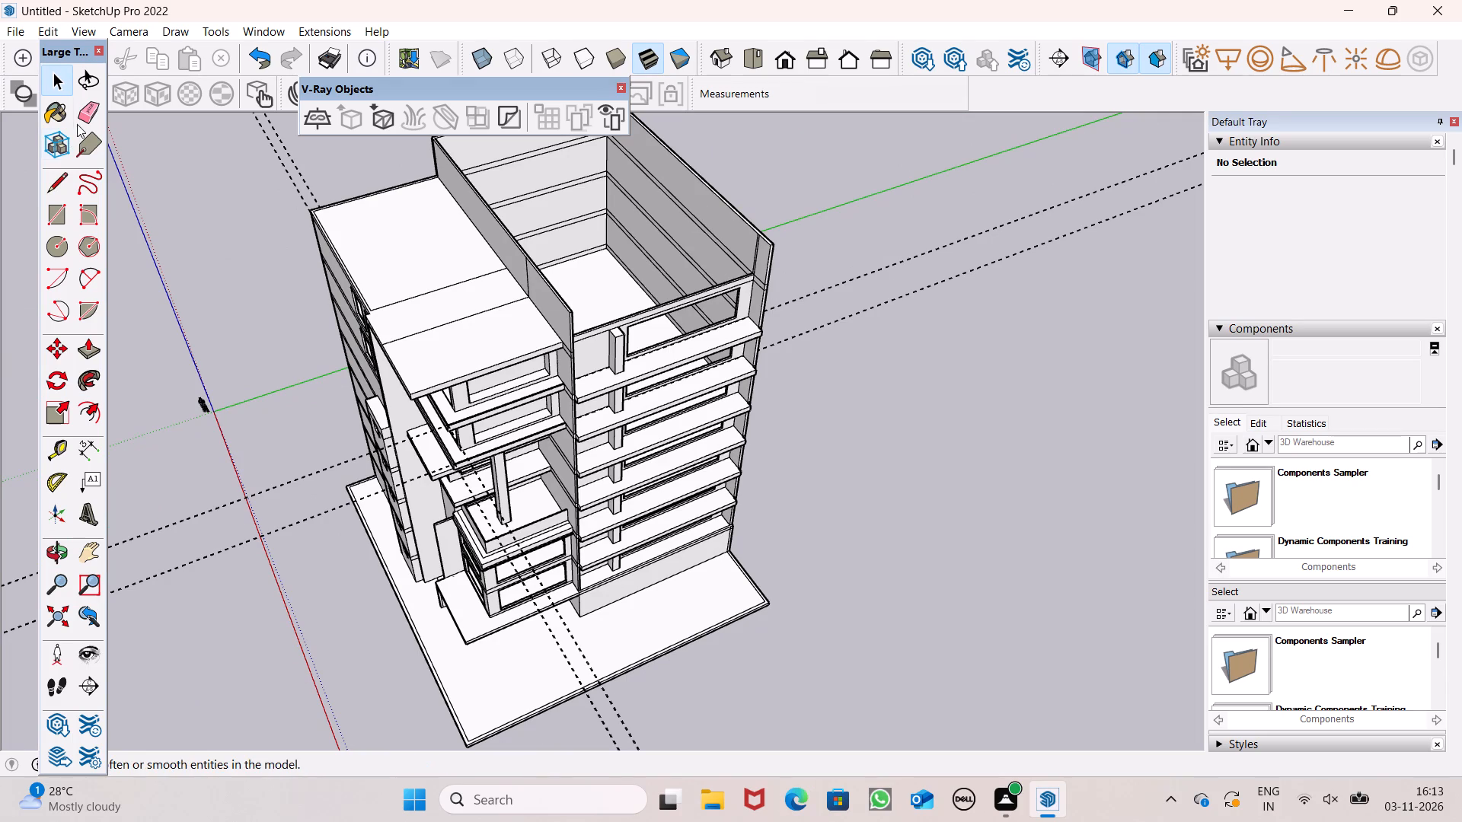
{"action": "left_click", "coordinate": [84, 113]}
{"action": "left_click_drag", "start_coordinate": [264, 470], "coordinate": [264, 480]}
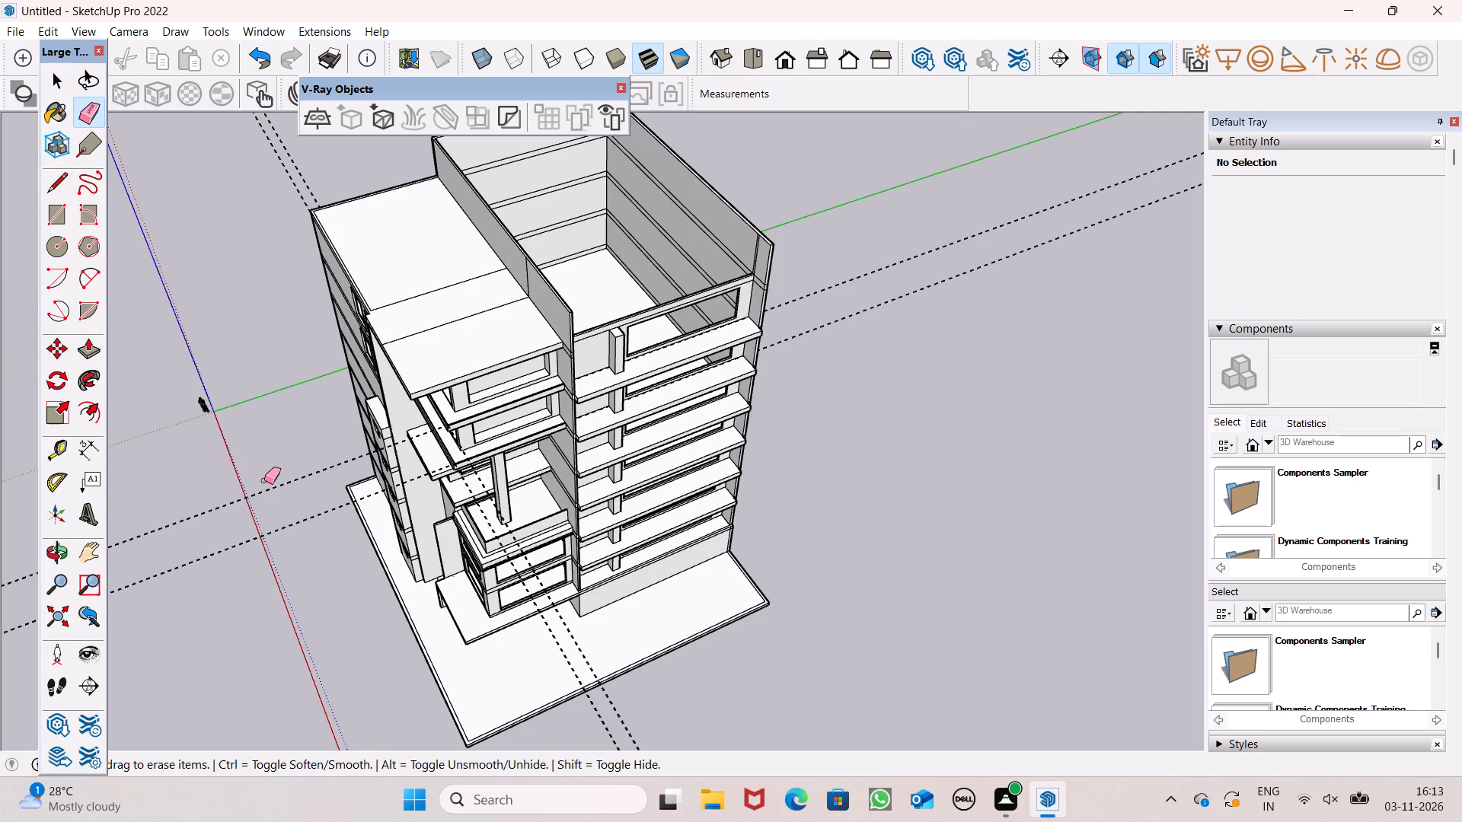
{"action": "left_click_drag", "start_coordinate": [264, 480], "coordinate": [290, 539]}
{"action": "scroll", "coordinate": [244, 437], "scroll_direction": "down", "scroll_amount": 4}
{"action": "middle_click_drag", "start_coordinate": [169, 442], "coordinate": [343, 470]}
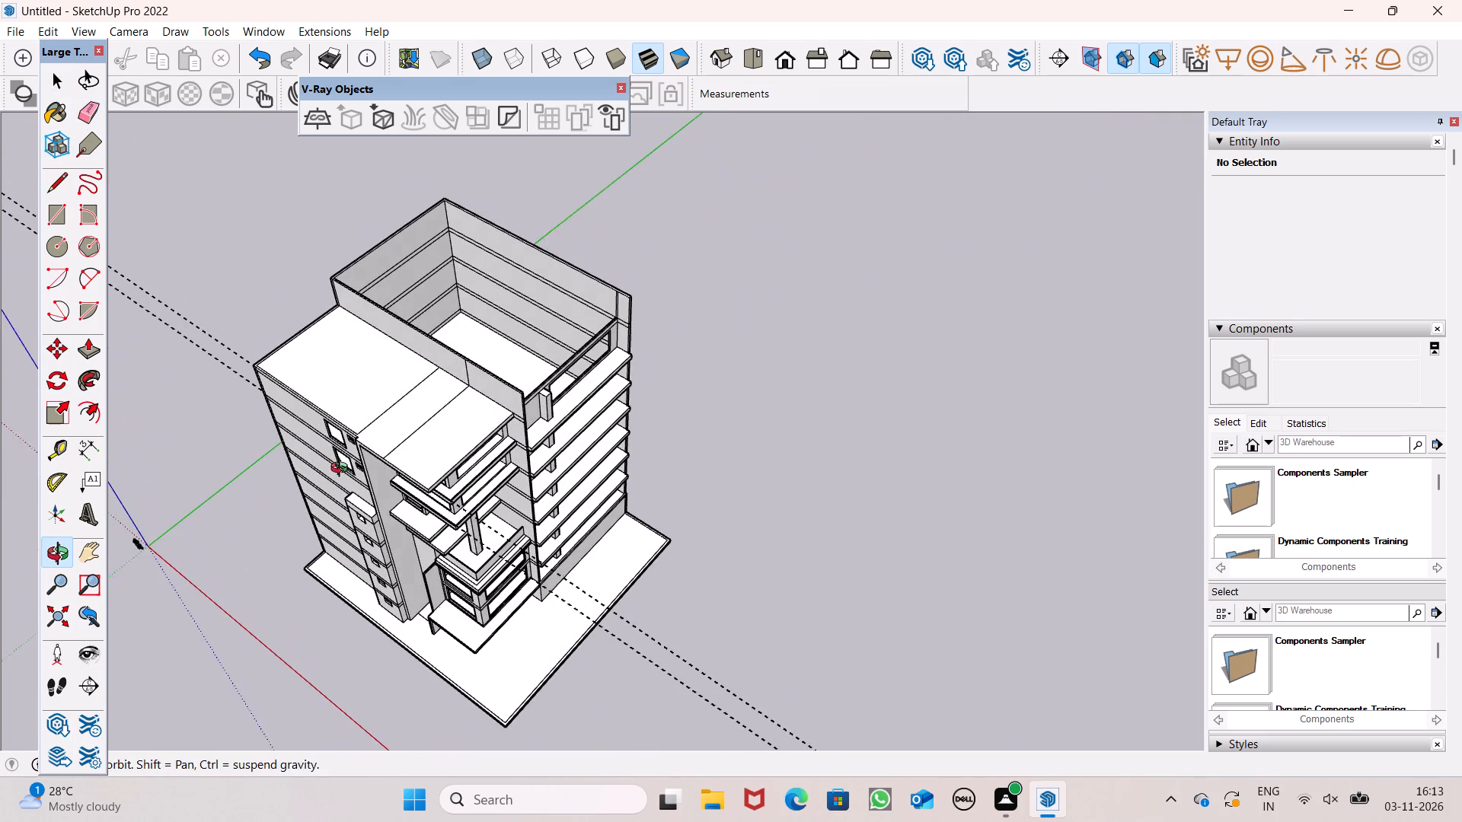
Erase the remaining parallel construction guides that extend past the back and front of the building.
{"action": "middle_click_drag", "start_coordinate": [343, 470], "coordinate": [342, 460]}
{"action": "left_click_drag", "start_coordinate": [246, 331], "coordinate": [211, 362]}
Erase the crossing line segments at the outer corner of the lower balcony slab so its two edge strips form one L-shaped face.
{"action": "scroll", "coordinate": [211, 292], "scroll_direction": "down", "scroll_amount": 3}
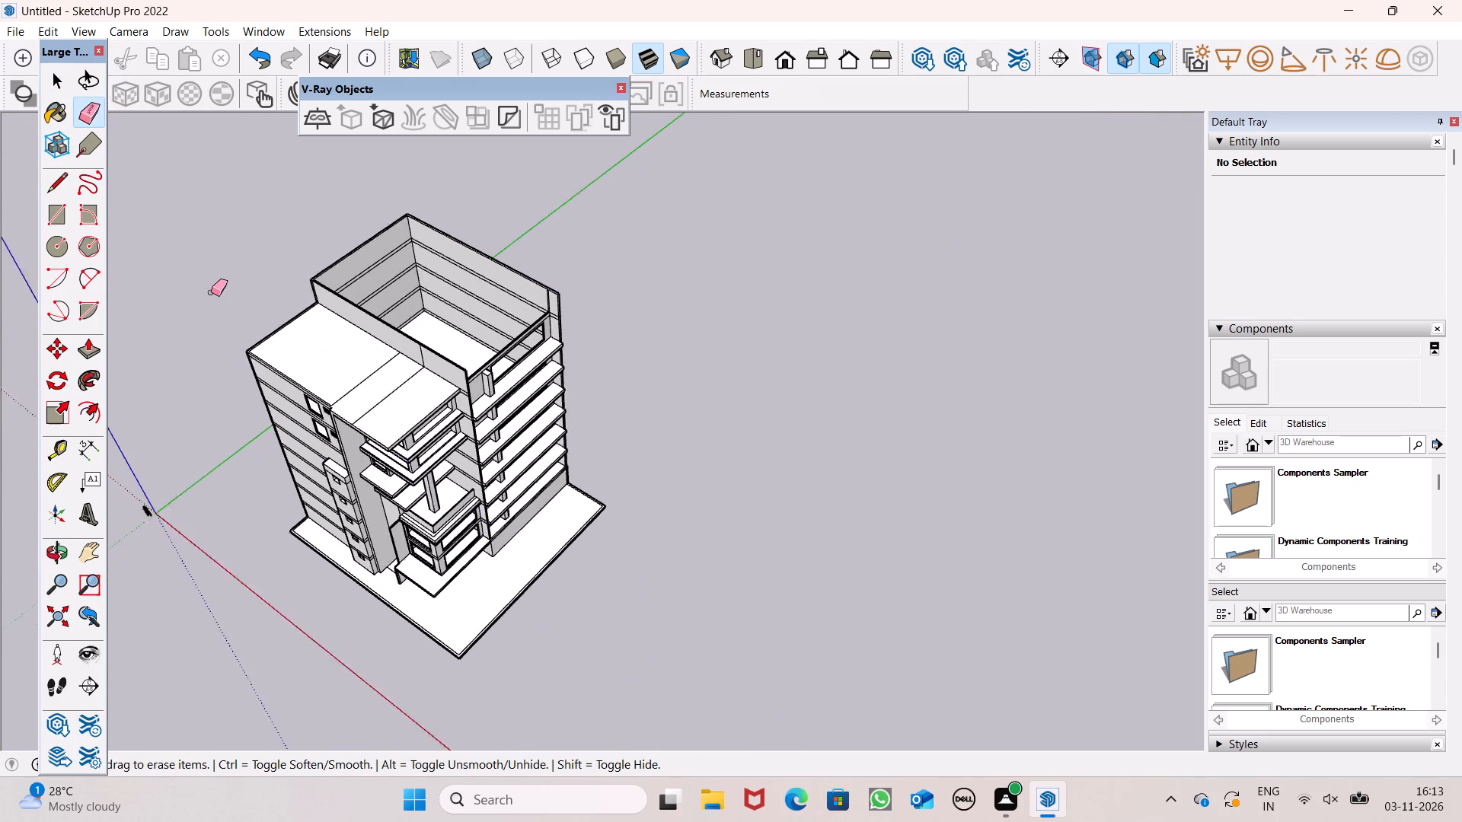
{"action": "scroll", "coordinate": [211, 292], "scroll_direction": "down", "scroll_amount": 3}
{"action": "middle_click_drag", "start_coordinate": [635, 486], "coordinate": [344, 304]}
{"action": "scroll", "coordinate": [344, 304], "scroll_direction": "up", "scroll_amount": 1}
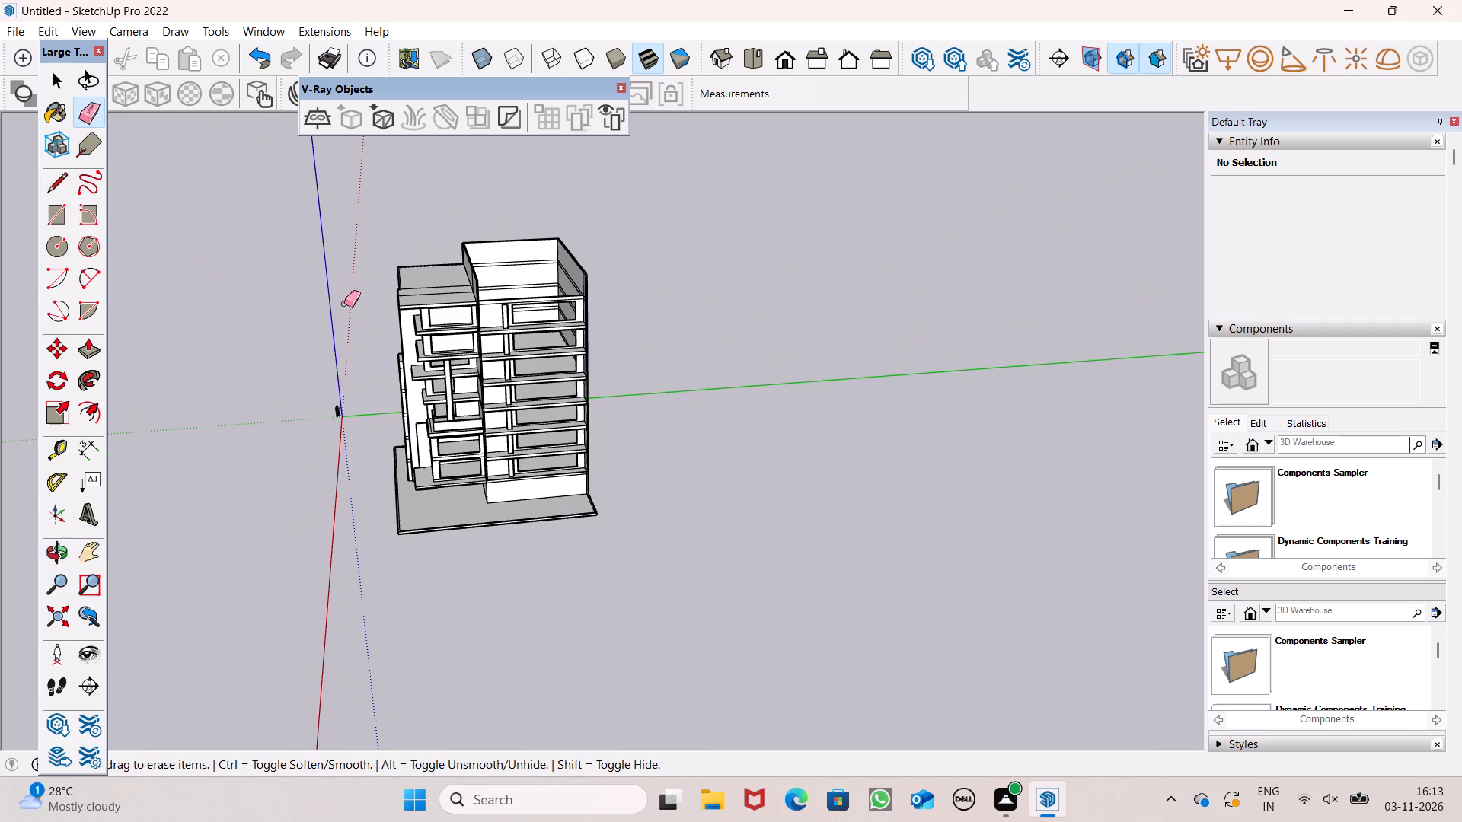
{"action": "scroll", "coordinate": [219, 338], "scroll_direction": "down", "scroll_amount": 3}
{"action": "middle_click_drag", "start_coordinate": [216, 385], "coordinate": [287, 268]}
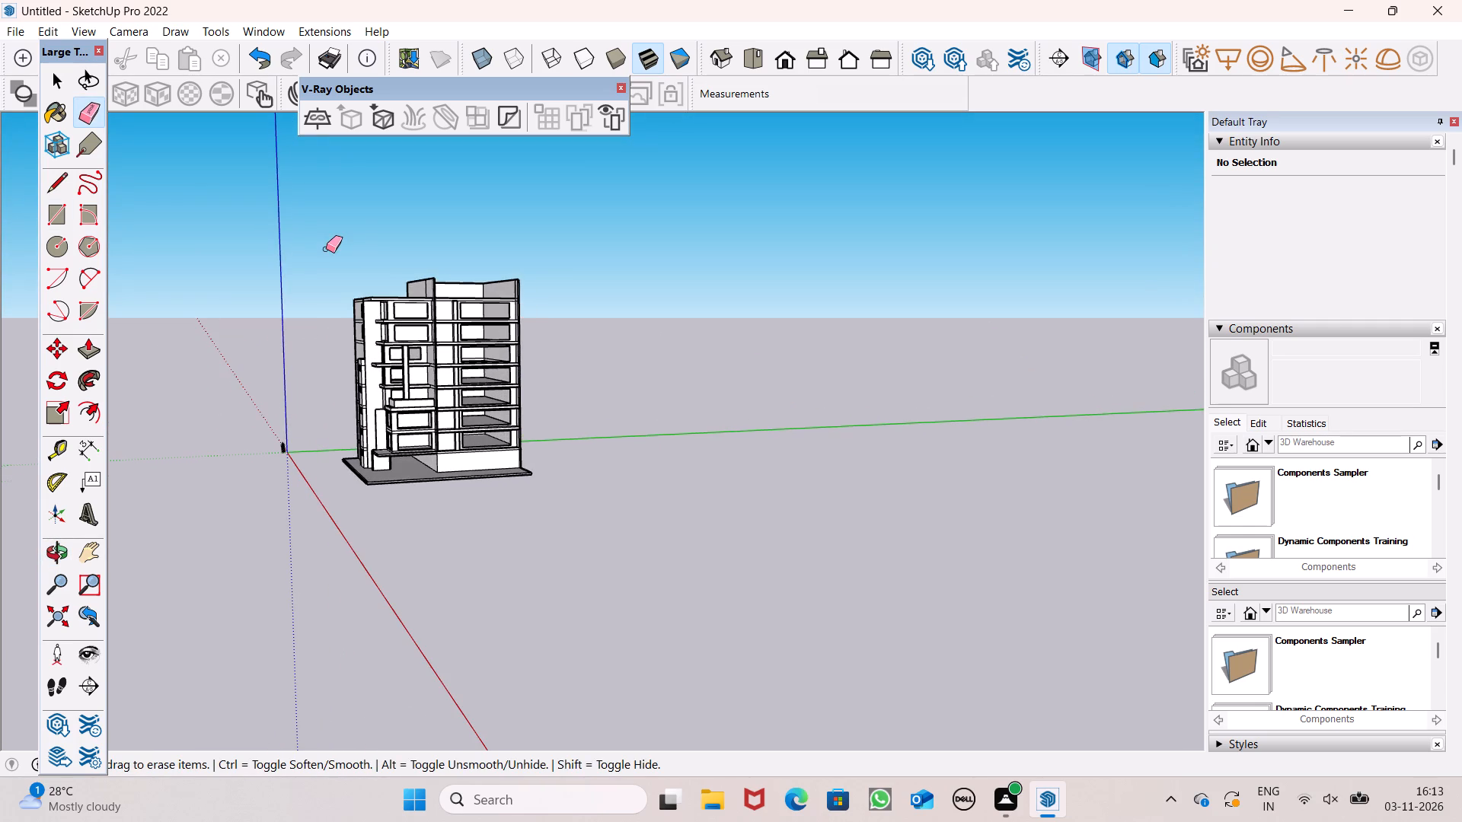
{"action": "scroll", "coordinate": [326, 249], "scroll_direction": "up", "scroll_amount": 8}
{"action": "middle_click_drag", "start_coordinate": [416, 453], "coordinate": [651, 585]}
{"action": "scroll", "coordinate": [544, 474], "scroll_direction": "up", "scroll_amount": 2}
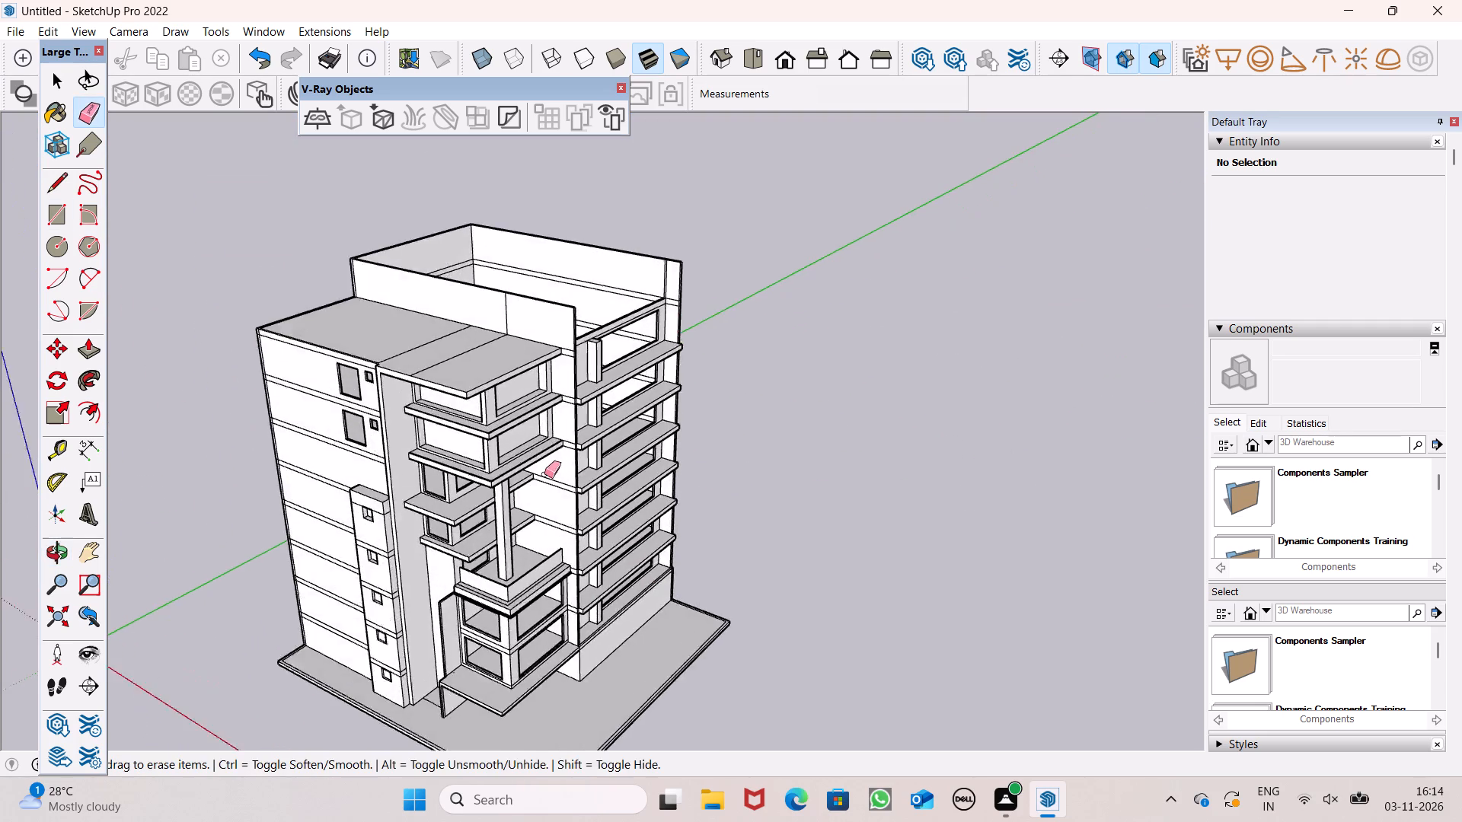
{"action": "scroll", "coordinate": [544, 474], "scroll_direction": "up", "scroll_amount": 6}
{"action": "middle_click_drag", "start_coordinate": [437, 456], "coordinate": [441, 479]}
{"action": "scroll", "coordinate": [465, 497], "scroll_direction": "up", "scroll_amount": 9}
{"action": "scroll", "coordinate": [381, 495], "scroll_direction": "up", "scroll_amount": 18}
{"action": "scroll", "coordinate": [408, 488], "scroll_direction": "up", "scroll_amount": 8}
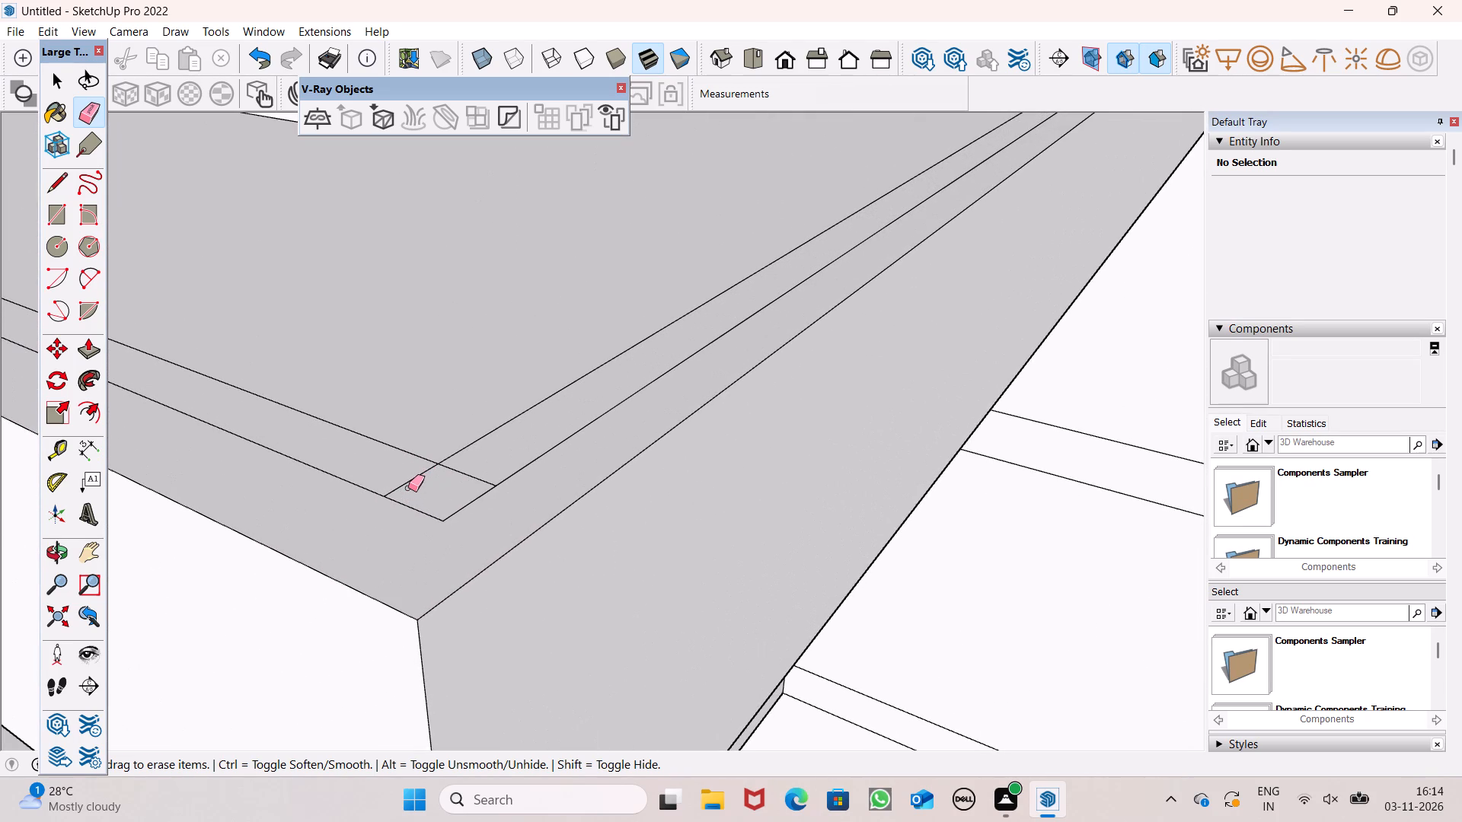
{"action": "left_click_drag", "start_coordinate": [407, 486], "coordinate": [462, 466]}
Erase the crossing line segments at the outer corner of the upper balcony slab so its edge strips form one L-shaped face.
{"action": "scroll", "coordinate": [406, 529], "scroll_direction": "down", "scroll_amount": 6}
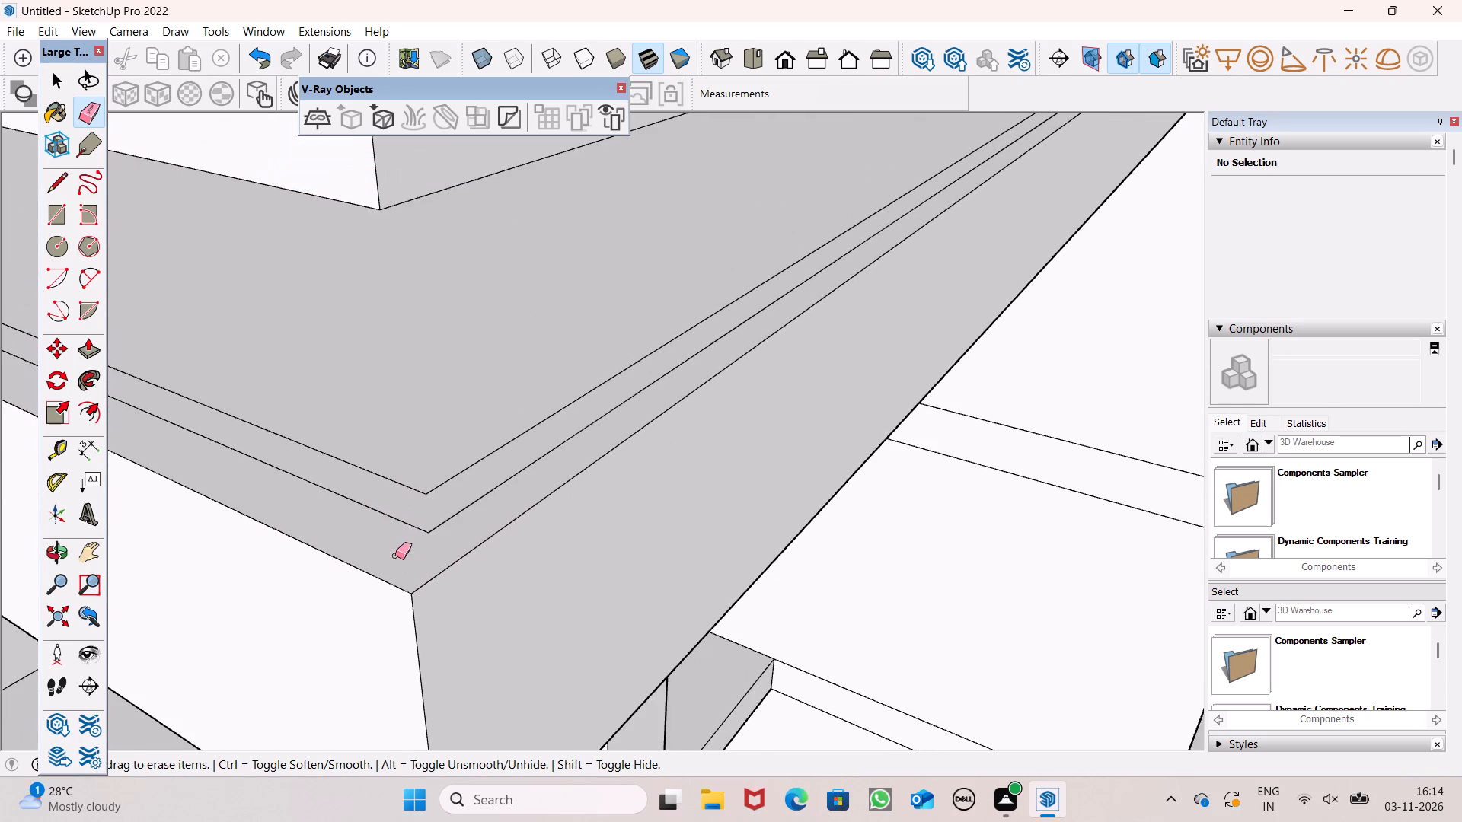
{"action": "scroll", "coordinate": [398, 566], "scroll_direction": "down", "scroll_amount": 14}
{"action": "scroll", "coordinate": [454, 564], "scroll_direction": "down", "scroll_amount": 7}
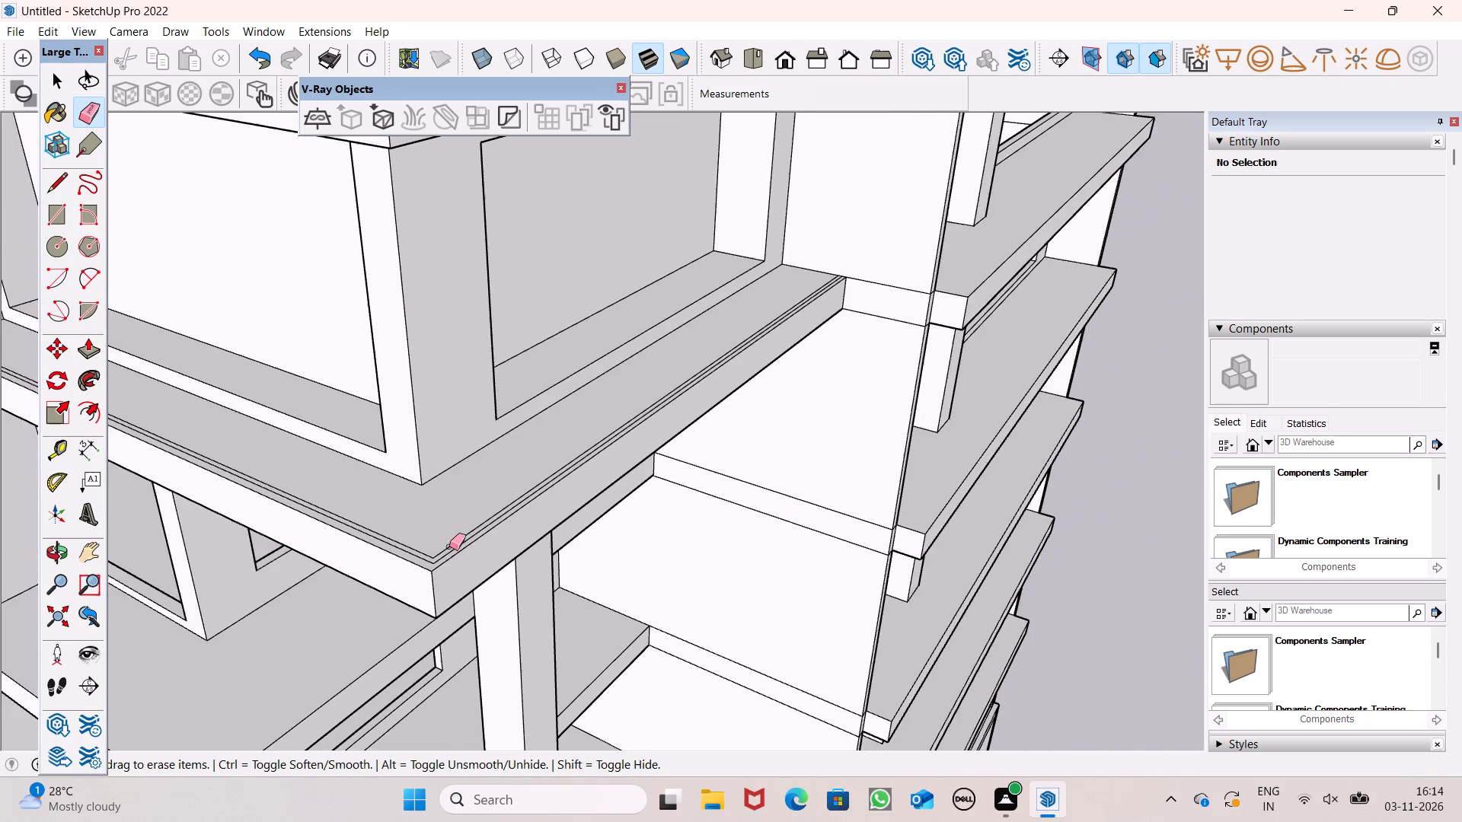
{"action": "scroll", "coordinate": [449, 546], "scroll_direction": "down", "scroll_amount": 12}
{"action": "scroll", "coordinate": [422, 438], "scroll_direction": "up", "scroll_amount": 9}
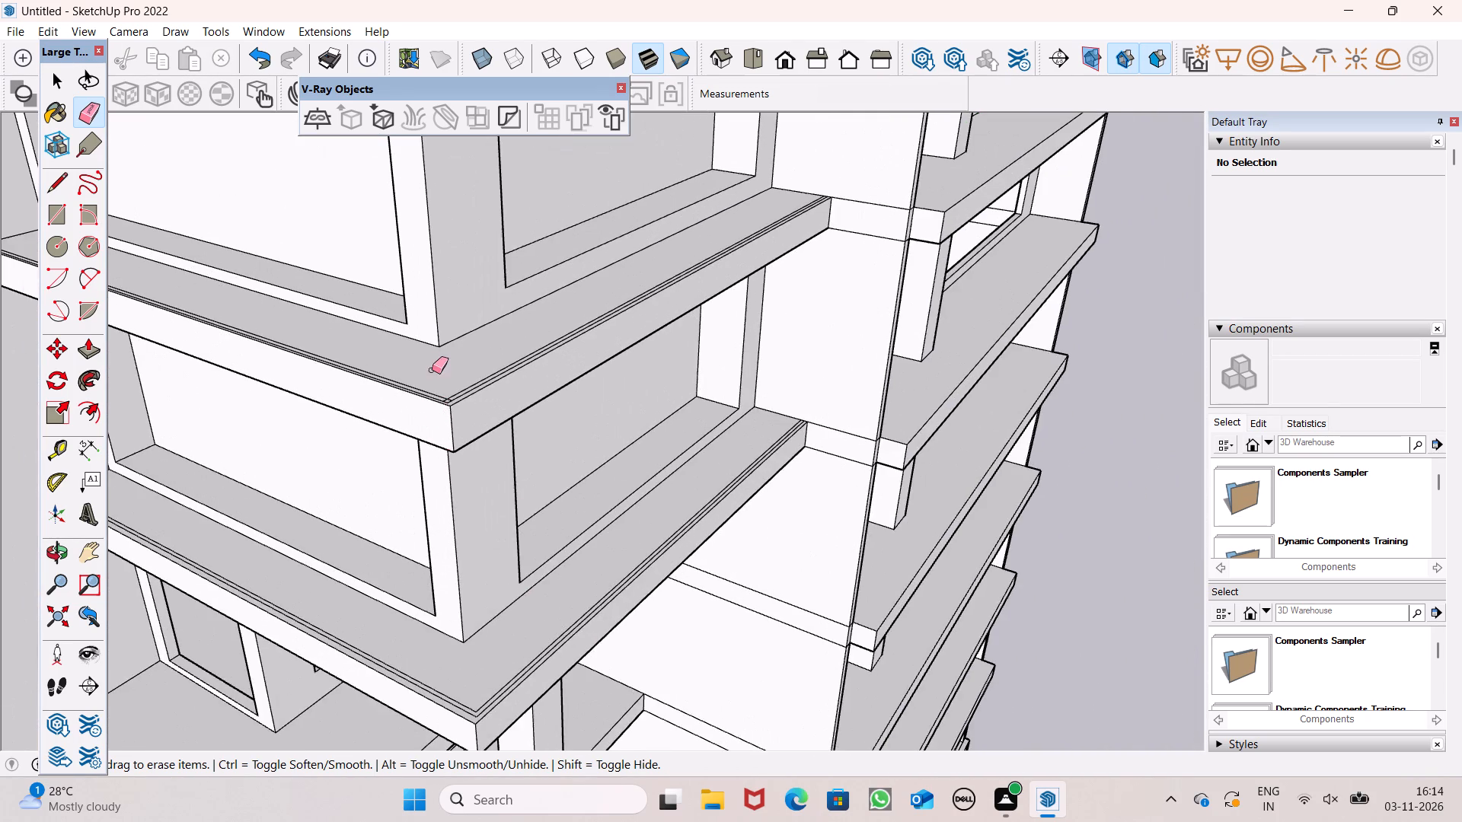
{"action": "scroll", "coordinate": [433, 358], "scroll_direction": "up", "scroll_amount": 10}
{"action": "scroll", "coordinate": [476, 419], "scroll_direction": "up", "scroll_amount": 8}
{"action": "scroll", "coordinate": [369, 434], "scroll_direction": "up", "scroll_amount": 2}
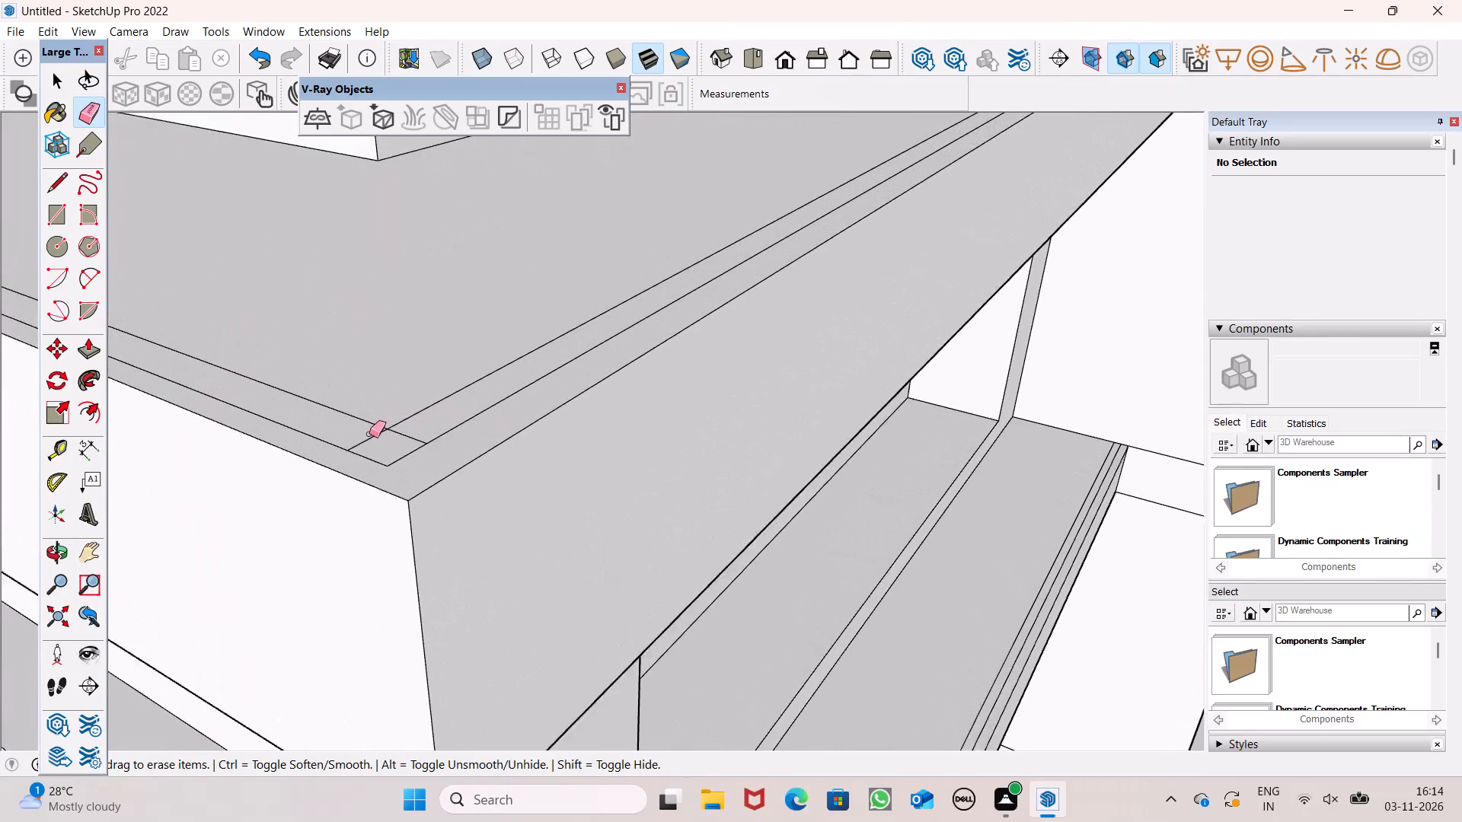
{"action": "scroll", "coordinate": [369, 434], "scroll_direction": "up", "scroll_amount": 12}
{"action": "left_click_drag", "start_coordinate": [380, 462], "coordinate": [478, 468]}
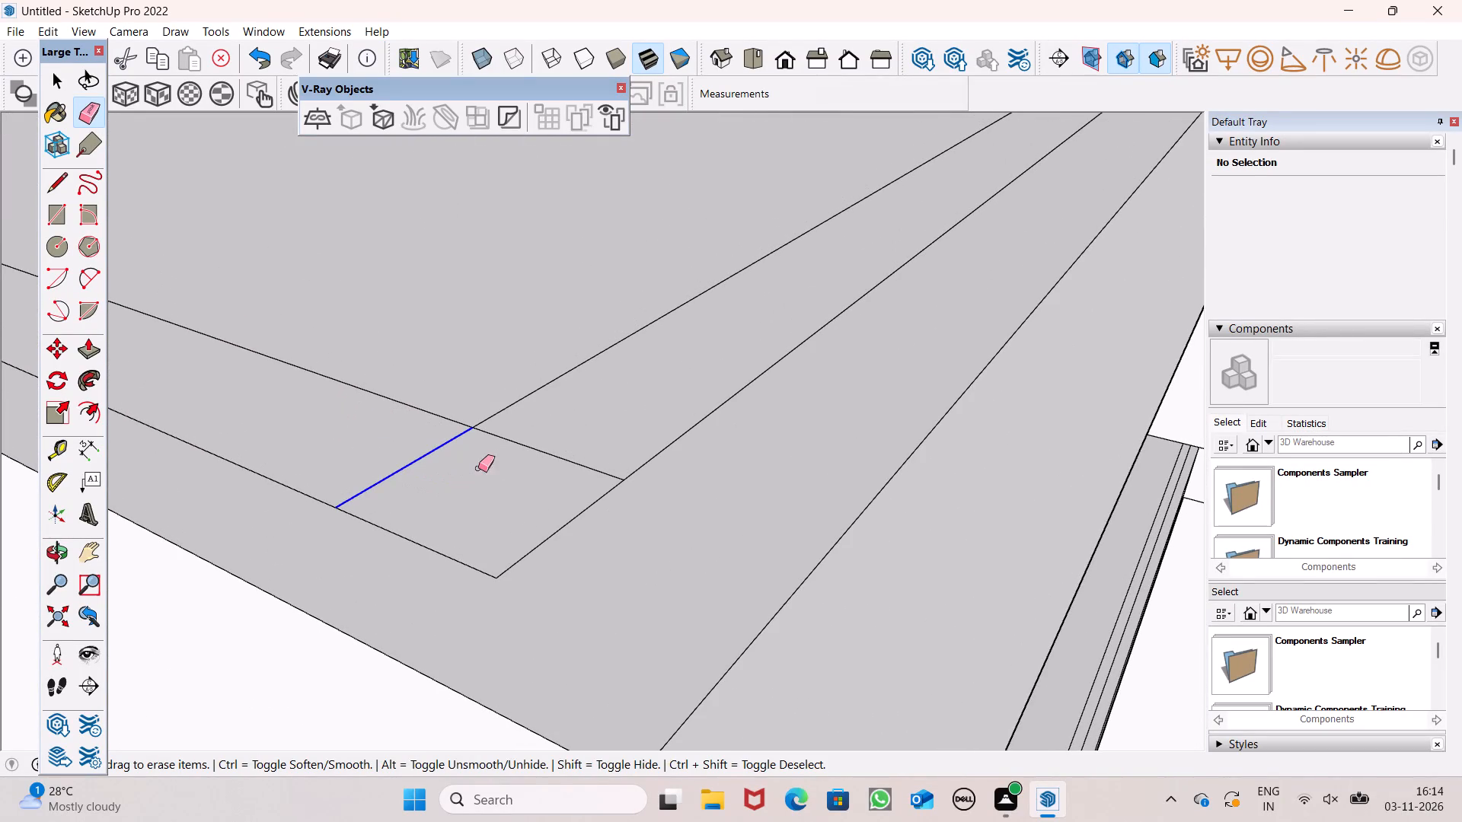
{"action": "left_click_drag", "start_coordinate": [478, 468], "coordinate": [525, 441]}
{"action": "key", "text": "space"}
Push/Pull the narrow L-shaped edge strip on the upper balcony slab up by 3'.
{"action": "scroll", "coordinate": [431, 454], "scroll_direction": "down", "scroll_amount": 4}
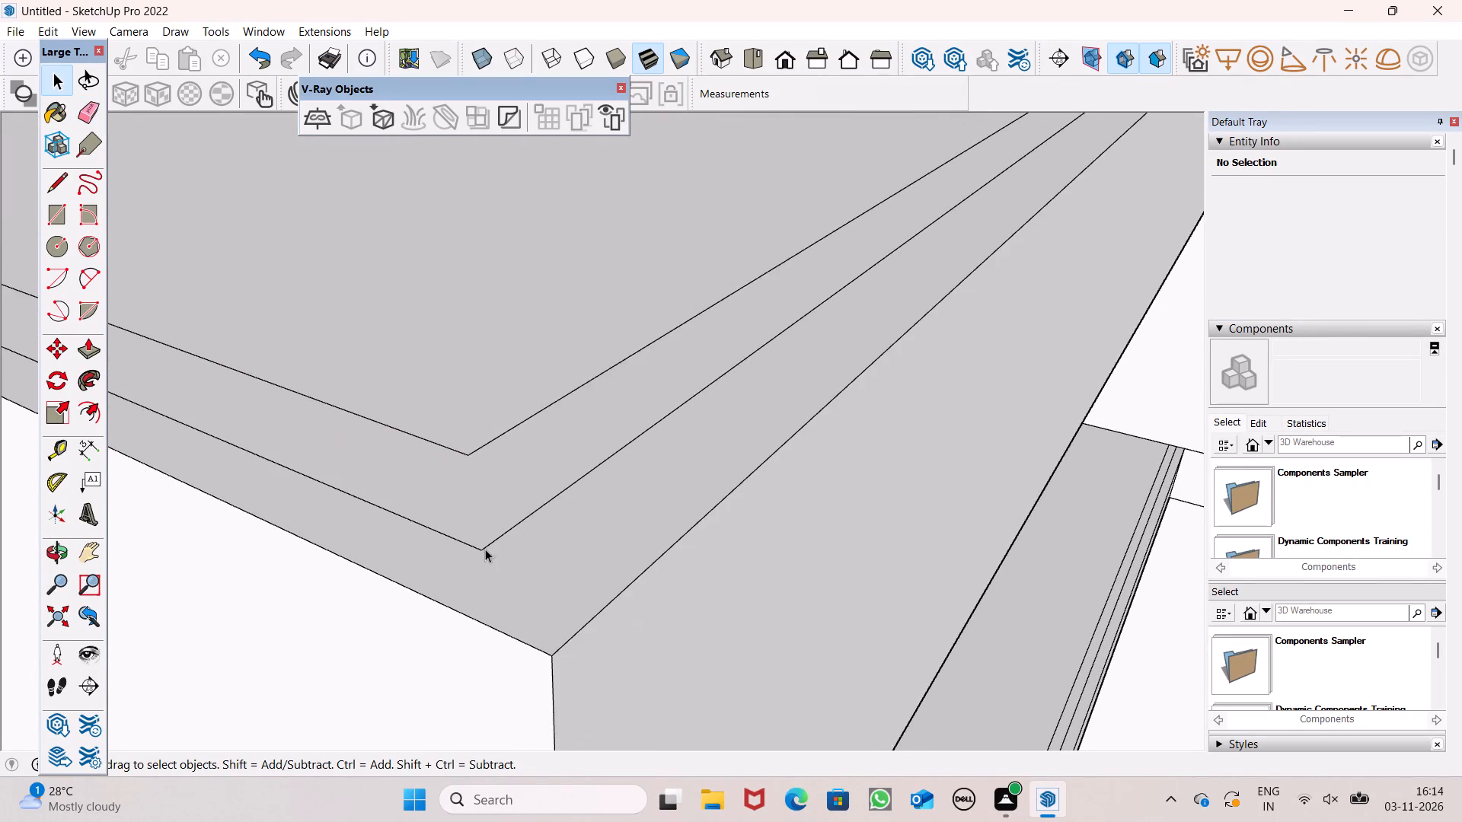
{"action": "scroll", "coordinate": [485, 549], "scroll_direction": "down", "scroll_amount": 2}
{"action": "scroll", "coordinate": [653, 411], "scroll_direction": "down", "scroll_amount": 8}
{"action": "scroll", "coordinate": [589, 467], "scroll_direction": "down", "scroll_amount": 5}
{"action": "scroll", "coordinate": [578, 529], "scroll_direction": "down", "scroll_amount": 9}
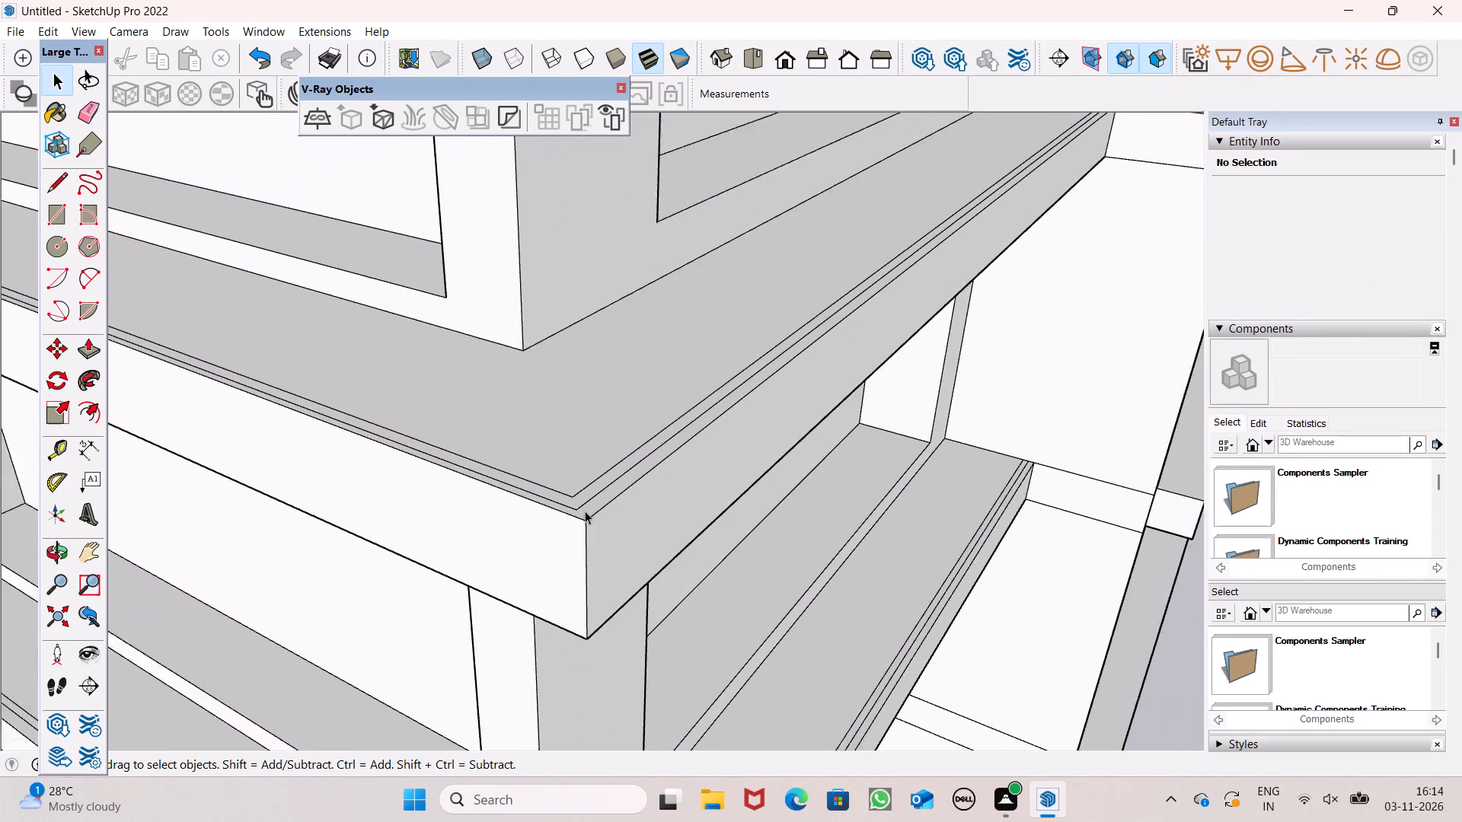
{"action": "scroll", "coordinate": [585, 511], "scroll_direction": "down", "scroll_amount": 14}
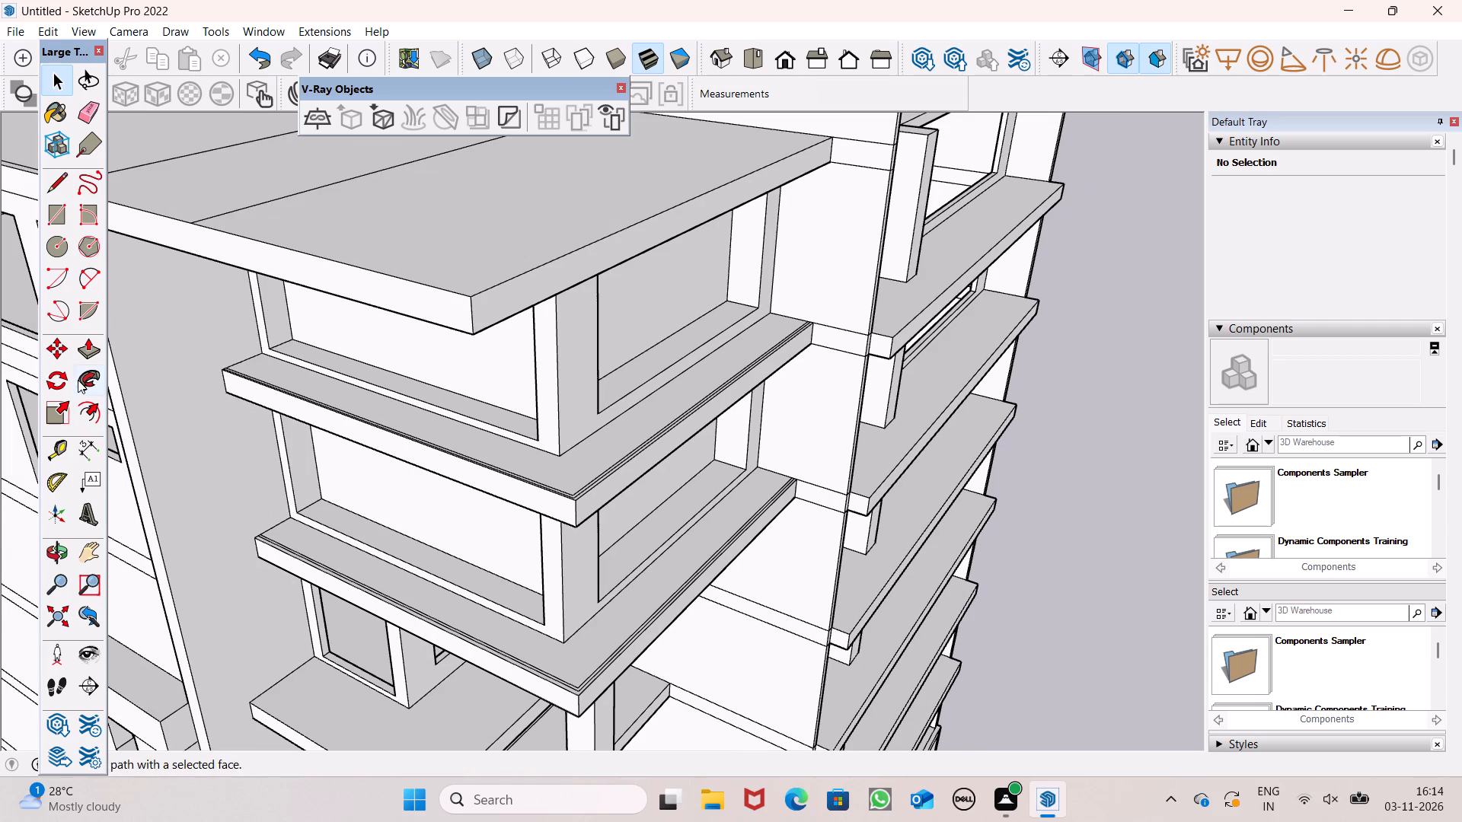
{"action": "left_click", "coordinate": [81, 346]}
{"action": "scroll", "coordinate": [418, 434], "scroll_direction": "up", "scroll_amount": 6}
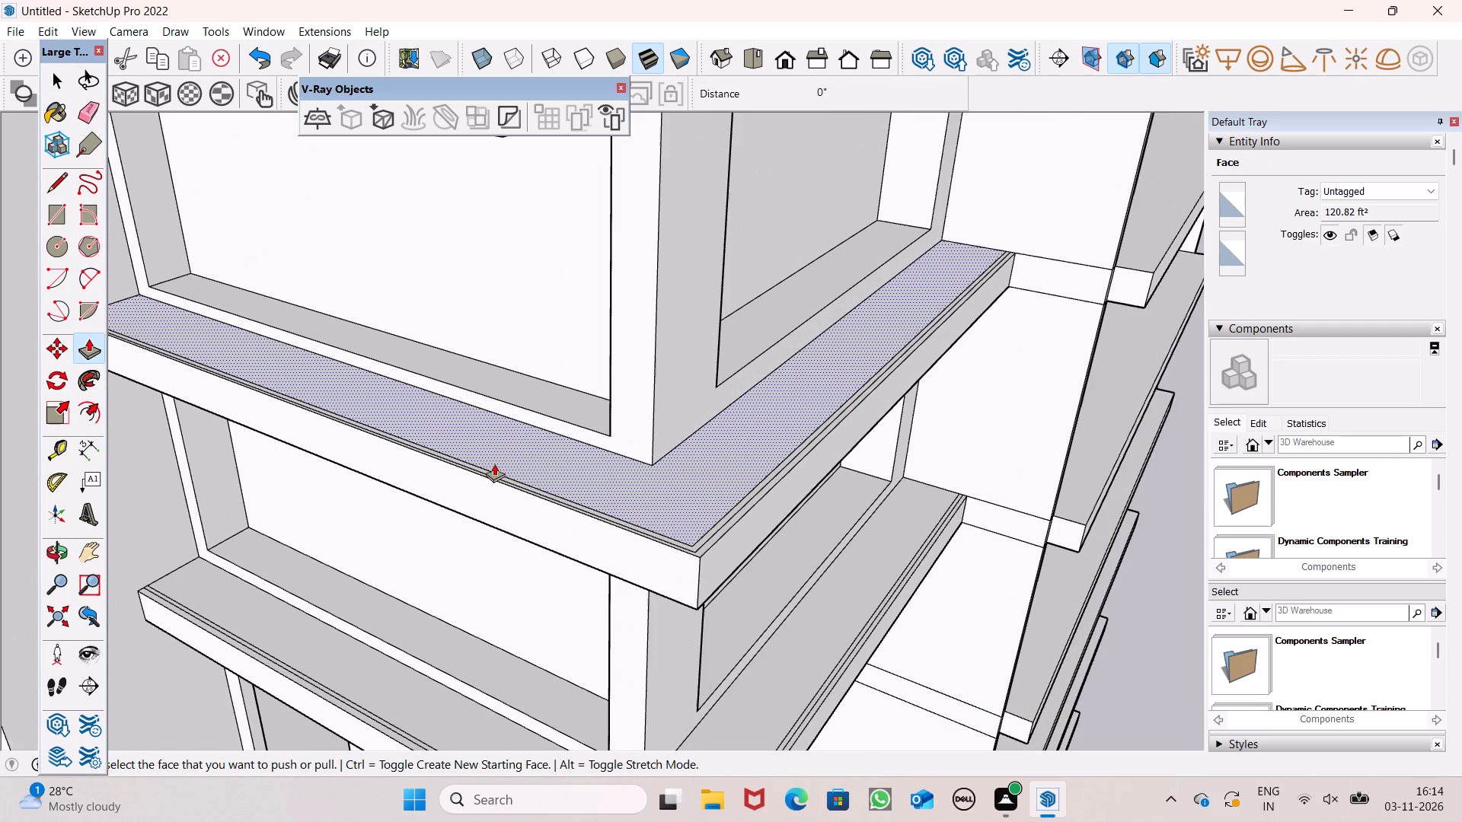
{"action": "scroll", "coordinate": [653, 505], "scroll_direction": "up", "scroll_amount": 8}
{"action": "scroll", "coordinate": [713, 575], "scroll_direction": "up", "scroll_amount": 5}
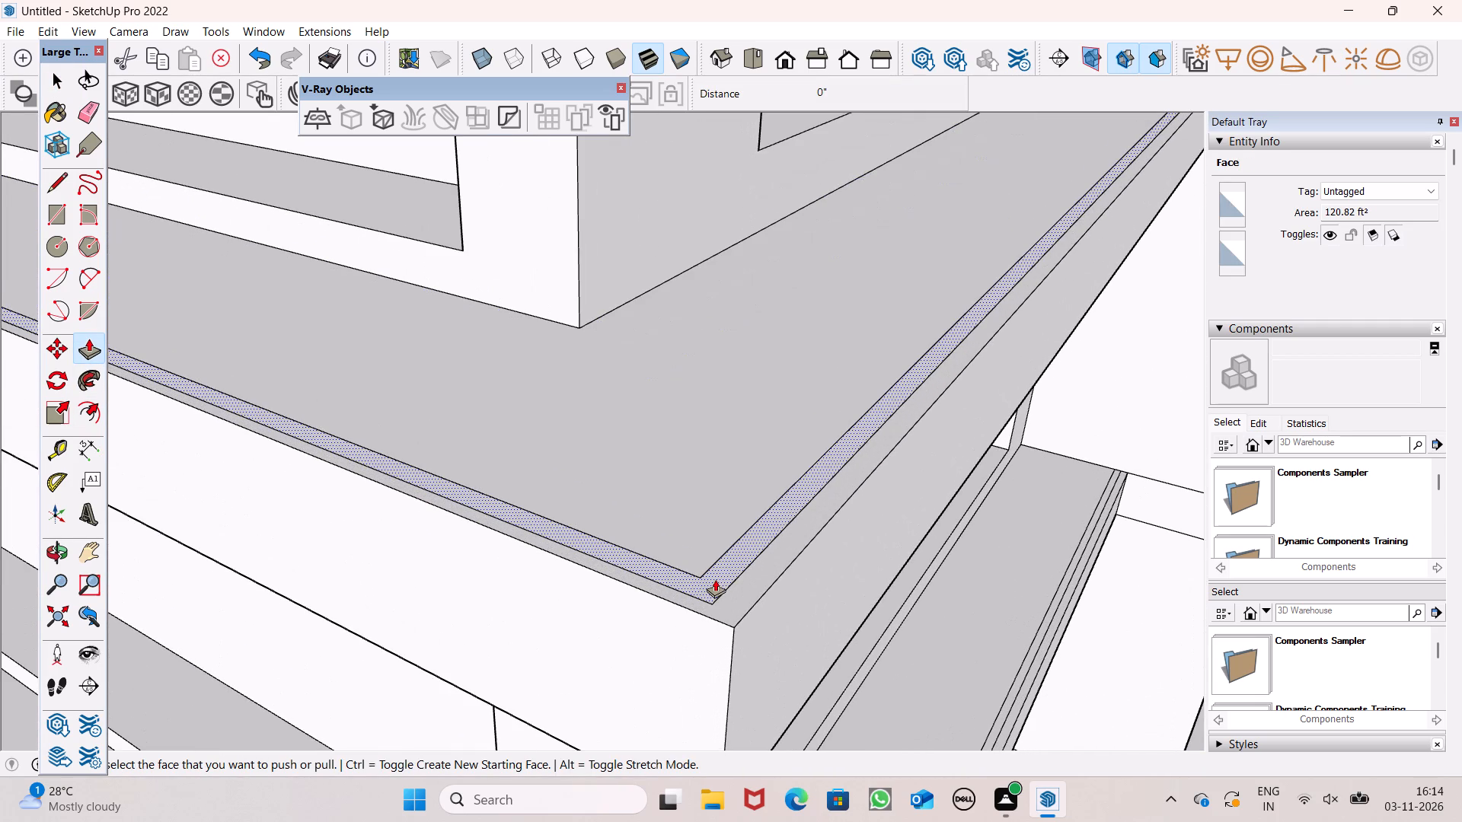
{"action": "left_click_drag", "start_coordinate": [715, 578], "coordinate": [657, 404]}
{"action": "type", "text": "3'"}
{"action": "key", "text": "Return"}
Inspect the upper balcony parapet from several views and measure its height at the outer corner.
{"action": "scroll", "coordinate": [626, 376], "scroll_direction": "down", "scroll_amount": 16}
{"action": "scroll", "coordinate": [576, 378], "scroll_direction": "down", "scroll_amount": 7}
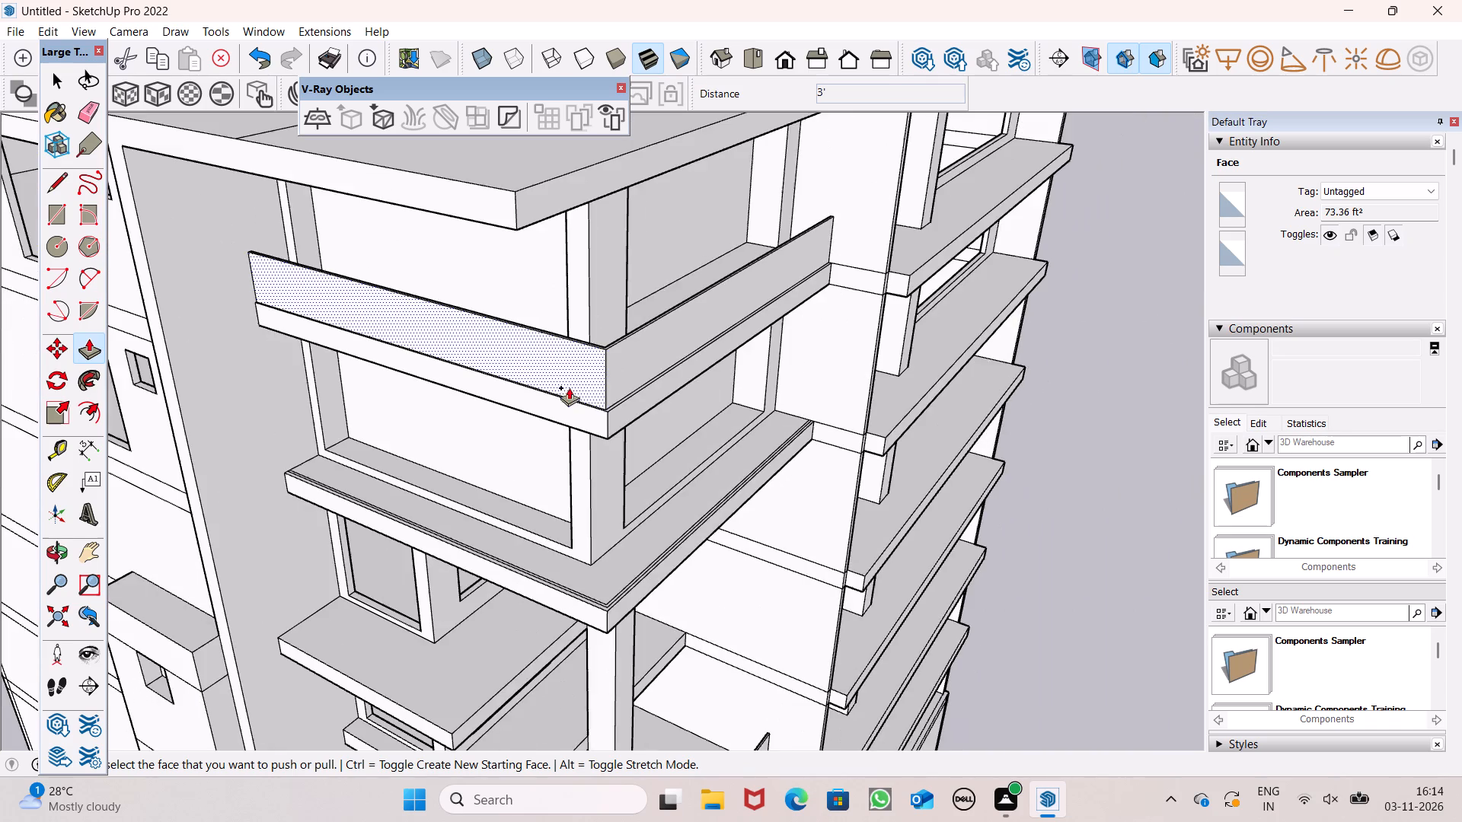
{"action": "middle_click_drag", "start_coordinate": [616, 470], "coordinate": [529, 411]}
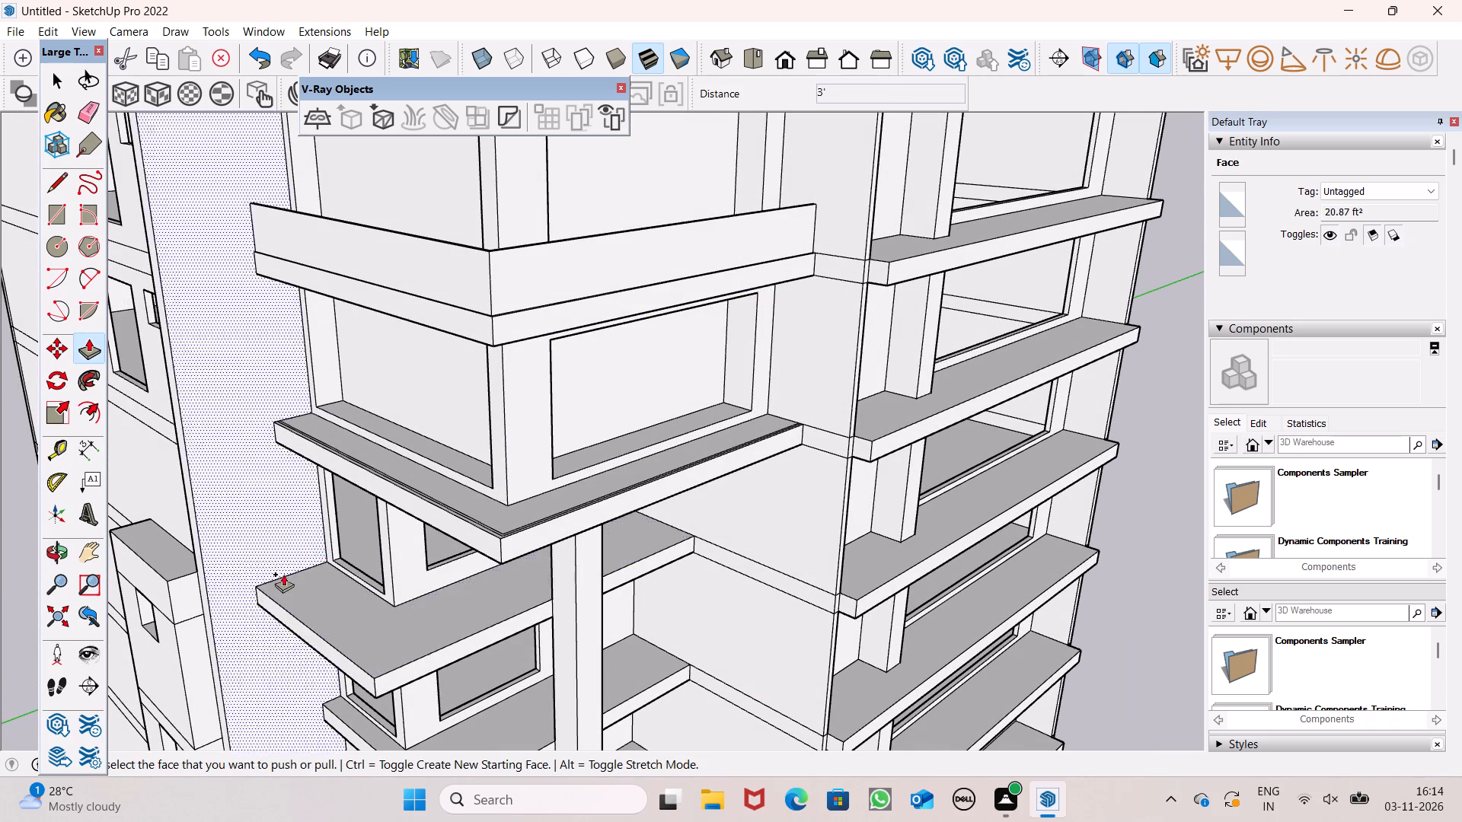
{"action": "scroll", "coordinate": [388, 520], "scroll_direction": "down", "scroll_amount": 7}
{"action": "scroll", "coordinate": [428, 427], "scroll_direction": "down", "scroll_amount": 6}
{"action": "scroll", "coordinate": [424, 471], "scroll_direction": "up", "scroll_amount": 5}
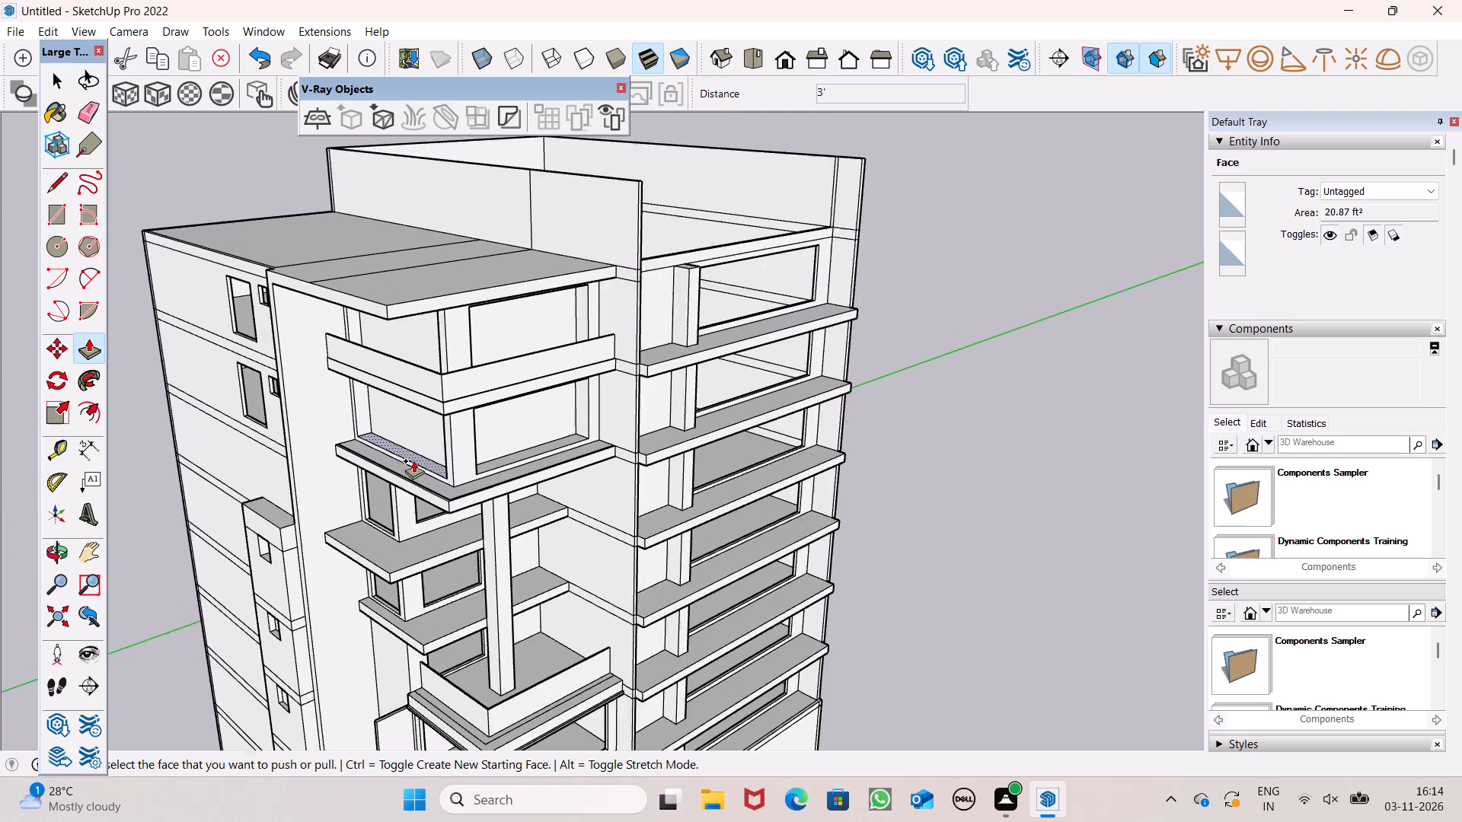
{"action": "scroll", "coordinate": [413, 460], "scroll_direction": "up", "scroll_amount": 2}
{"action": "scroll", "coordinate": [439, 390], "scroll_direction": "up", "scroll_amount": 4}
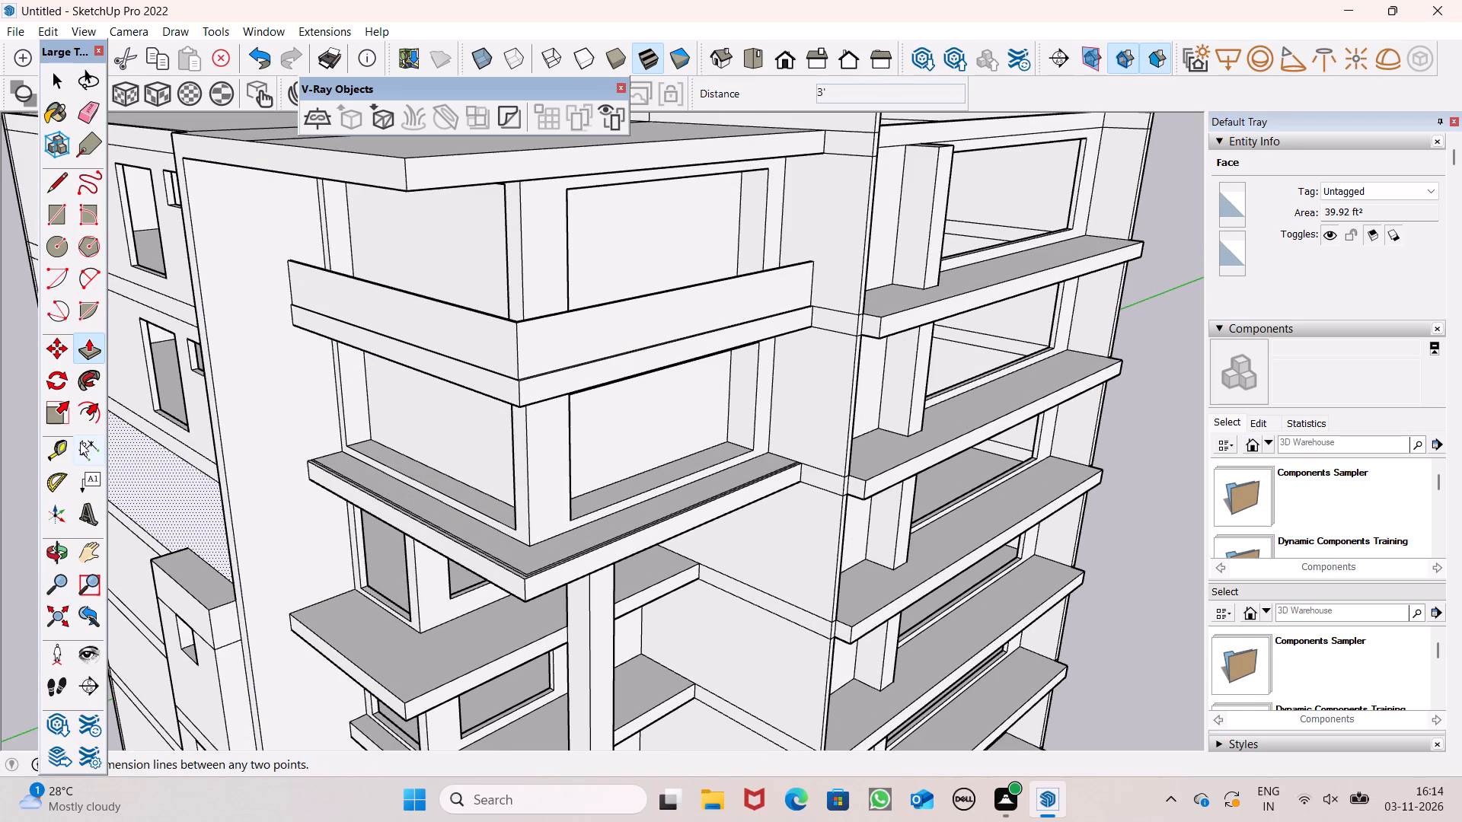
{"action": "left_click", "coordinate": [79, 443]}
{"action": "scroll", "coordinate": [514, 331], "scroll_direction": "up", "scroll_amount": 3}
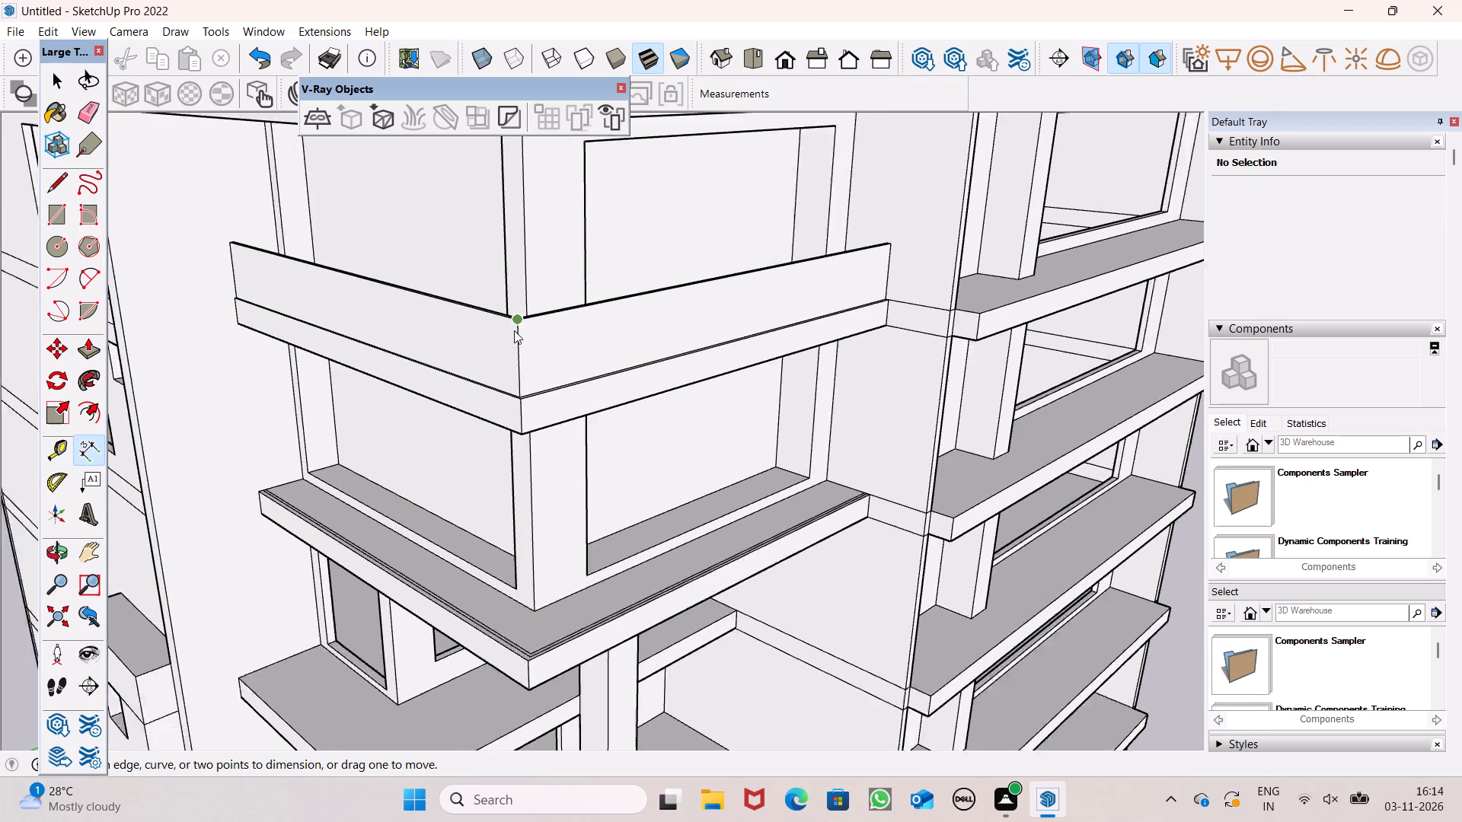
{"action": "scroll", "coordinate": [514, 330], "scroll_direction": "up", "scroll_amount": 6}
{"action": "left_click", "coordinate": [519, 324]}
{"action": "scroll", "coordinate": [503, 382], "scroll_direction": "up", "scroll_amount": 1}
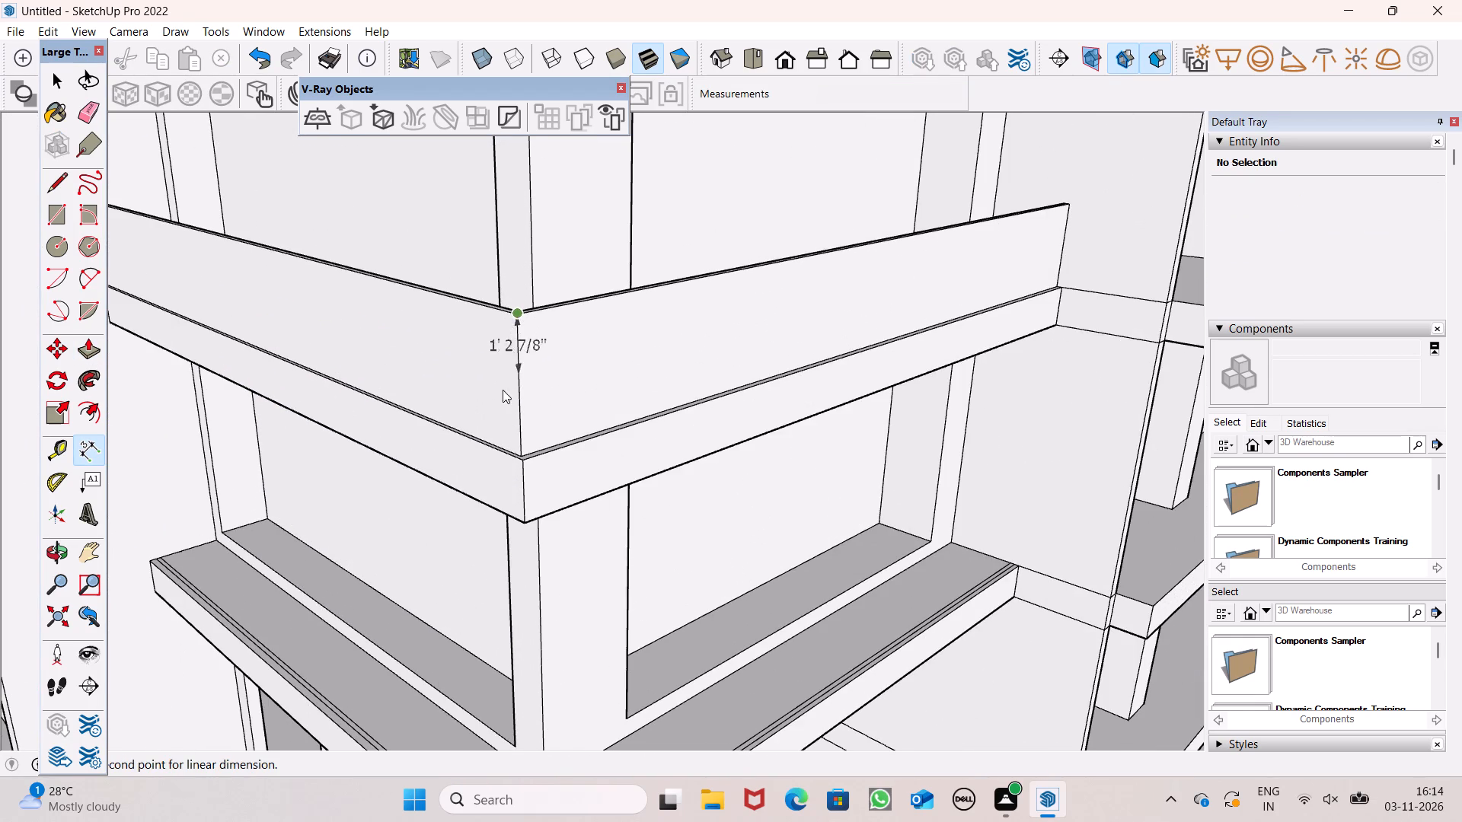
{"action": "scroll", "coordinate": [503, 390], "scroll_direction": "up", "scroll_amount": 5}
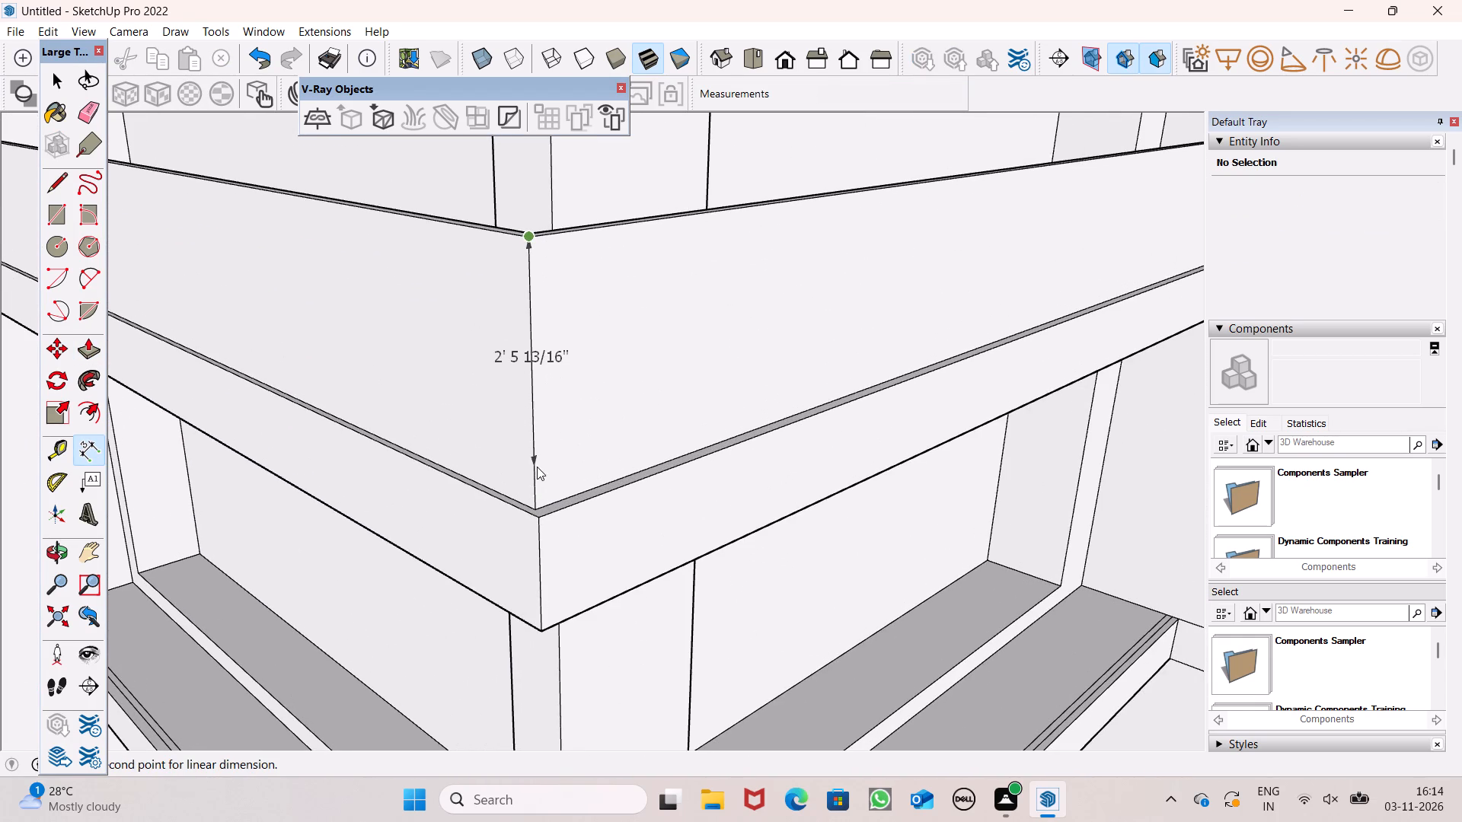
{"action": "key", "text": "space"}
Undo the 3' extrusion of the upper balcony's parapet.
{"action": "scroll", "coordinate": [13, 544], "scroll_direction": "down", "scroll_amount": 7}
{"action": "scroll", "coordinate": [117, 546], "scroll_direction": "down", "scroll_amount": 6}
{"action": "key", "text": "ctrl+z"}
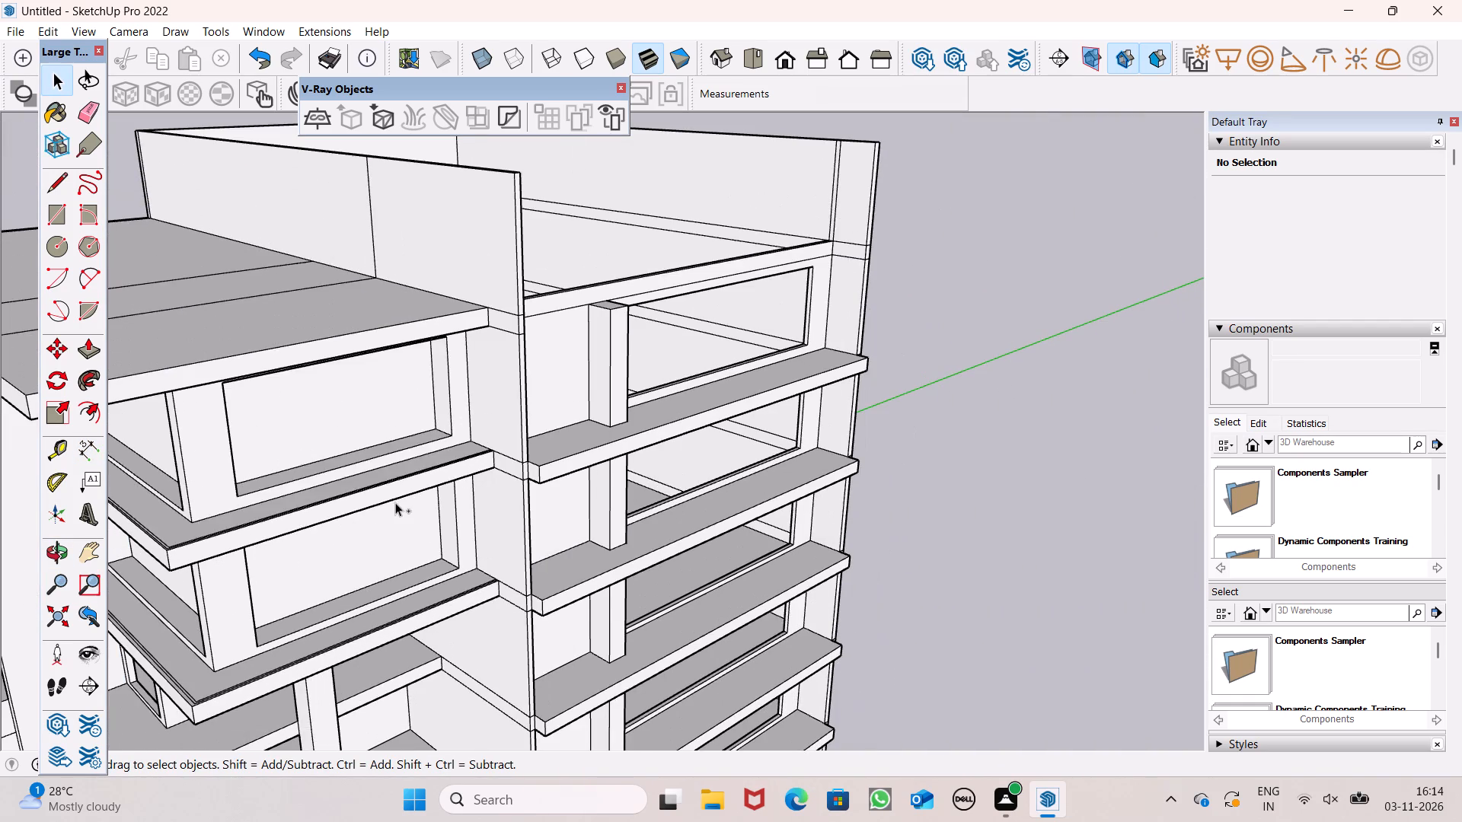
Push/Pull the narrow L-shaped edge strip on the upper balcony slab up by 4' as a parapet.
{"action": "scroll", "coordinate": [525, 537], "scroll_direction": "down", "scroll_amount": 6}
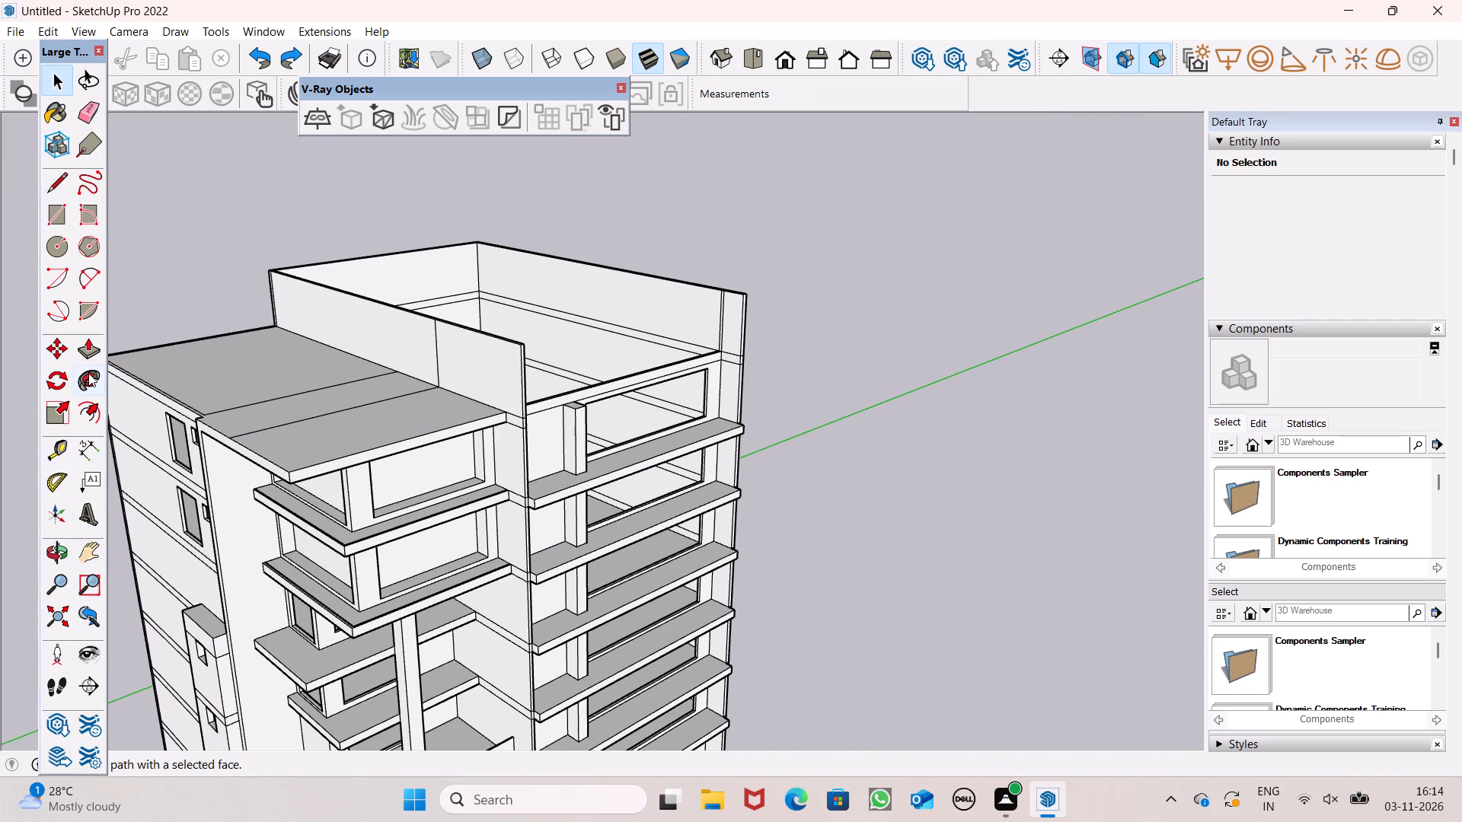
{"action": "left_click", "coordinate": [88, 356]}
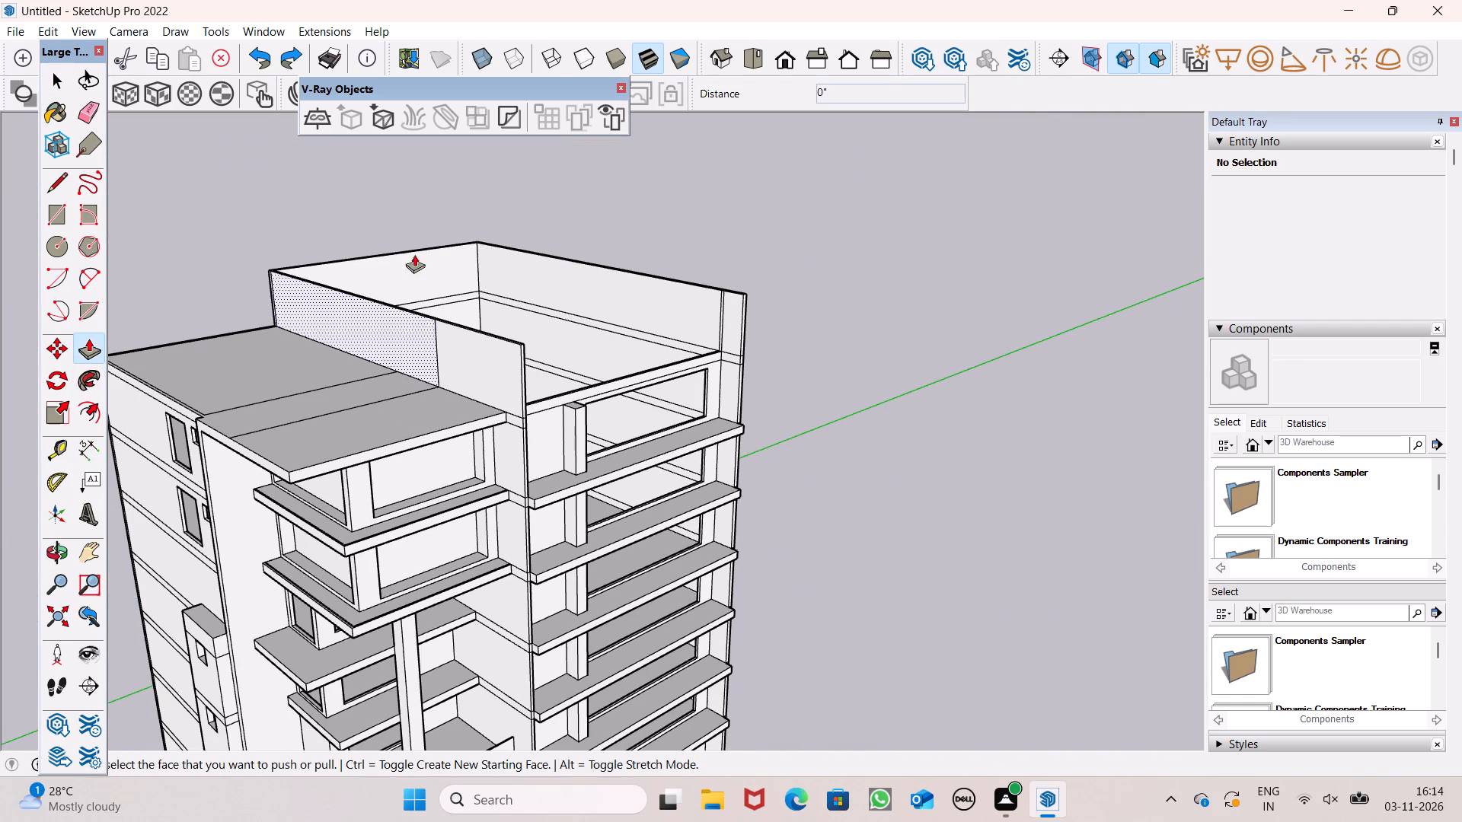
{"action": "scroll", "coordinate": [482, 363], "scroll_direction": "down", "scroll_amount": 5}
{"action": "scroll", "coordinate": [405, 483], "scroll_direction": "up", "scroll_amount": 17}
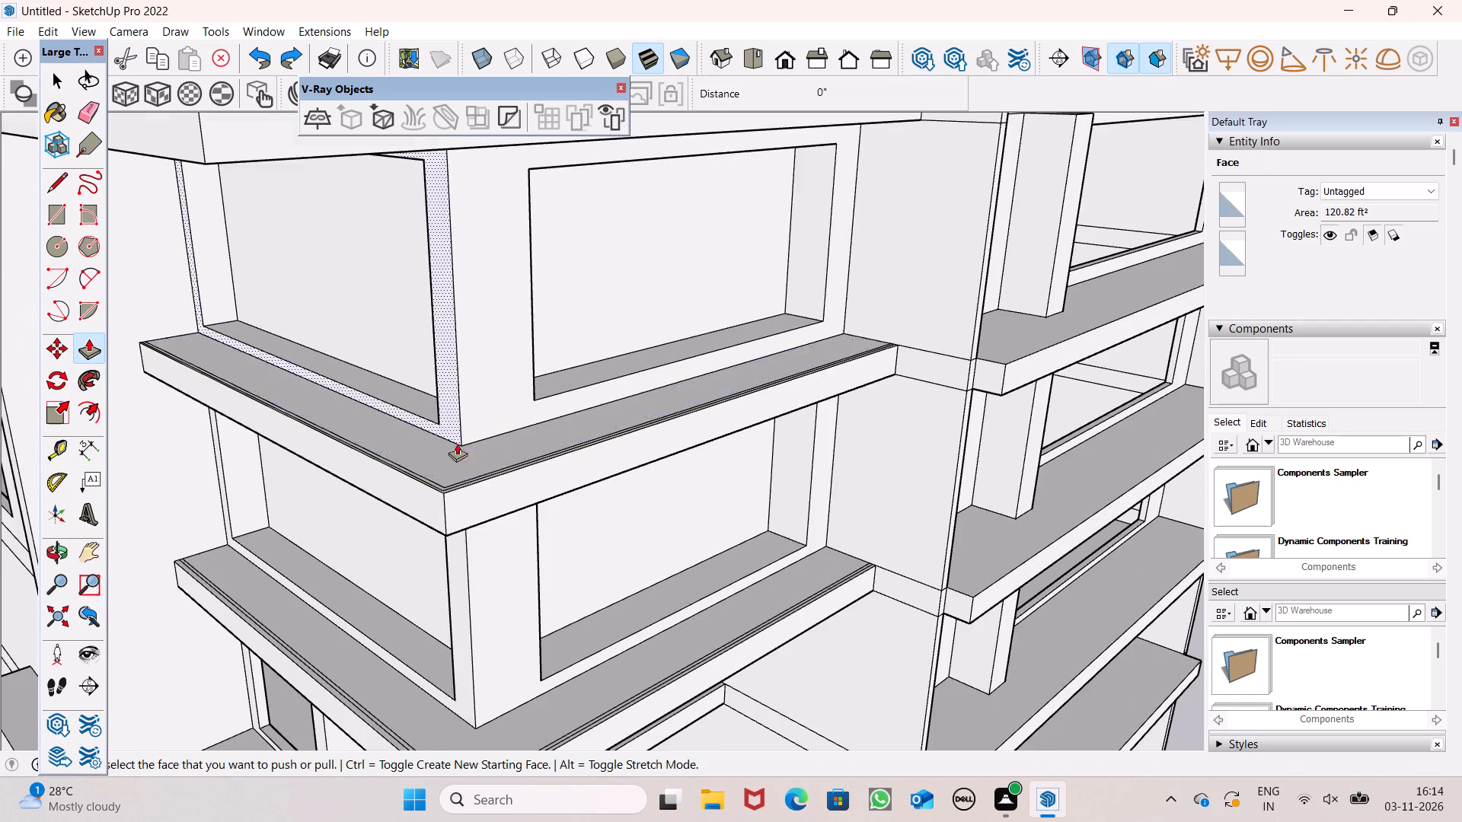
{"action": "scroll", "coordinate": [456, 453], "scroll_direction": "up", "scroll_amount": 8}
{"action": "scroll", "coordinate": [413, 504], "scroll_direction": "up", "scroll_amount": 6}
{"action": "left_click_drag", "start_coordinate": [422, 512], "coordinate": [420, 495]}
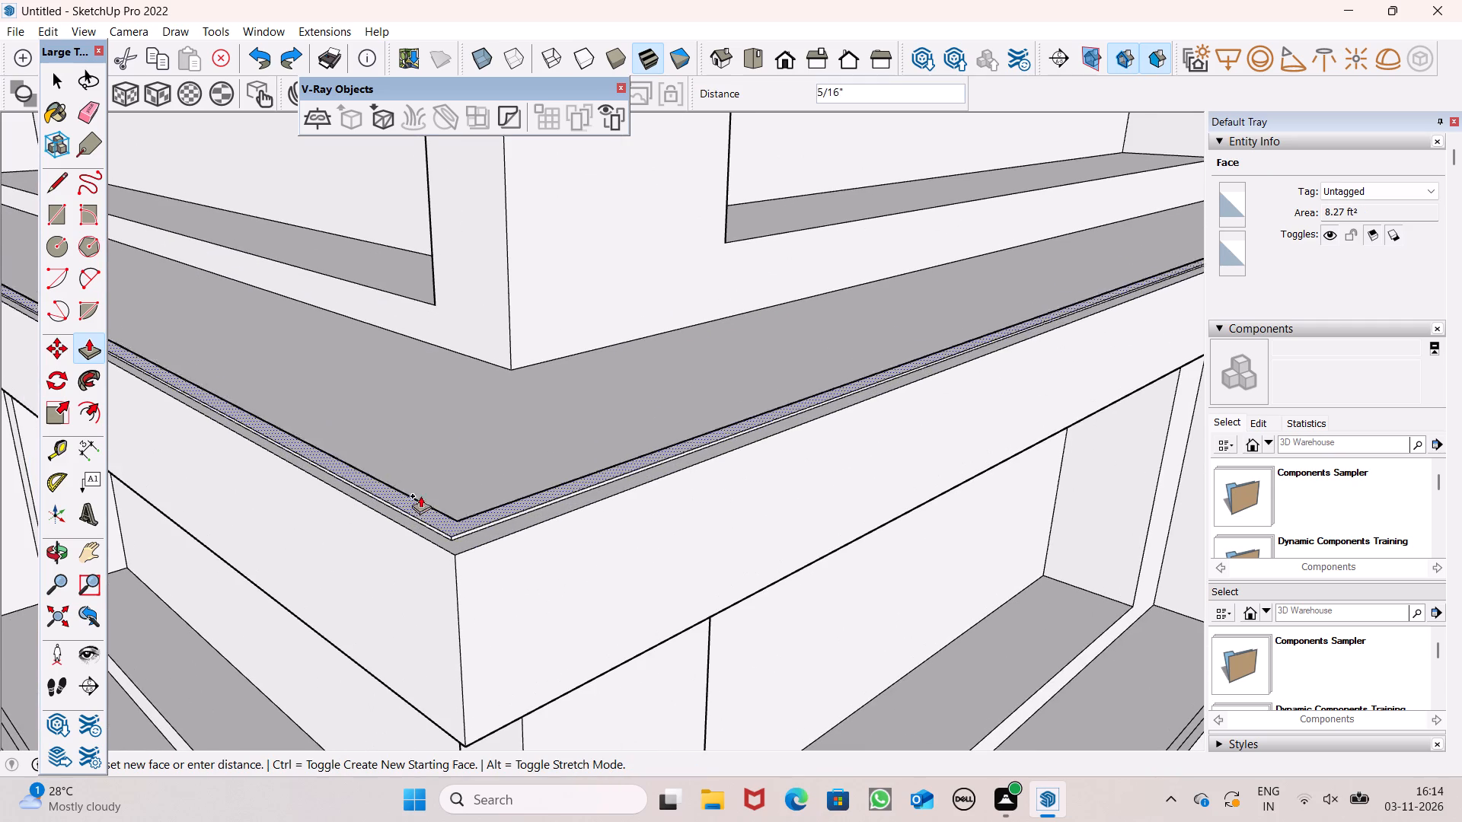
{"action": "left_click_drag", "start_coordinate": [420, 495], "coordinate": [382, 160]}
{"action": "type", "text": "4'"}
{"action": "key", "text": "Return"}
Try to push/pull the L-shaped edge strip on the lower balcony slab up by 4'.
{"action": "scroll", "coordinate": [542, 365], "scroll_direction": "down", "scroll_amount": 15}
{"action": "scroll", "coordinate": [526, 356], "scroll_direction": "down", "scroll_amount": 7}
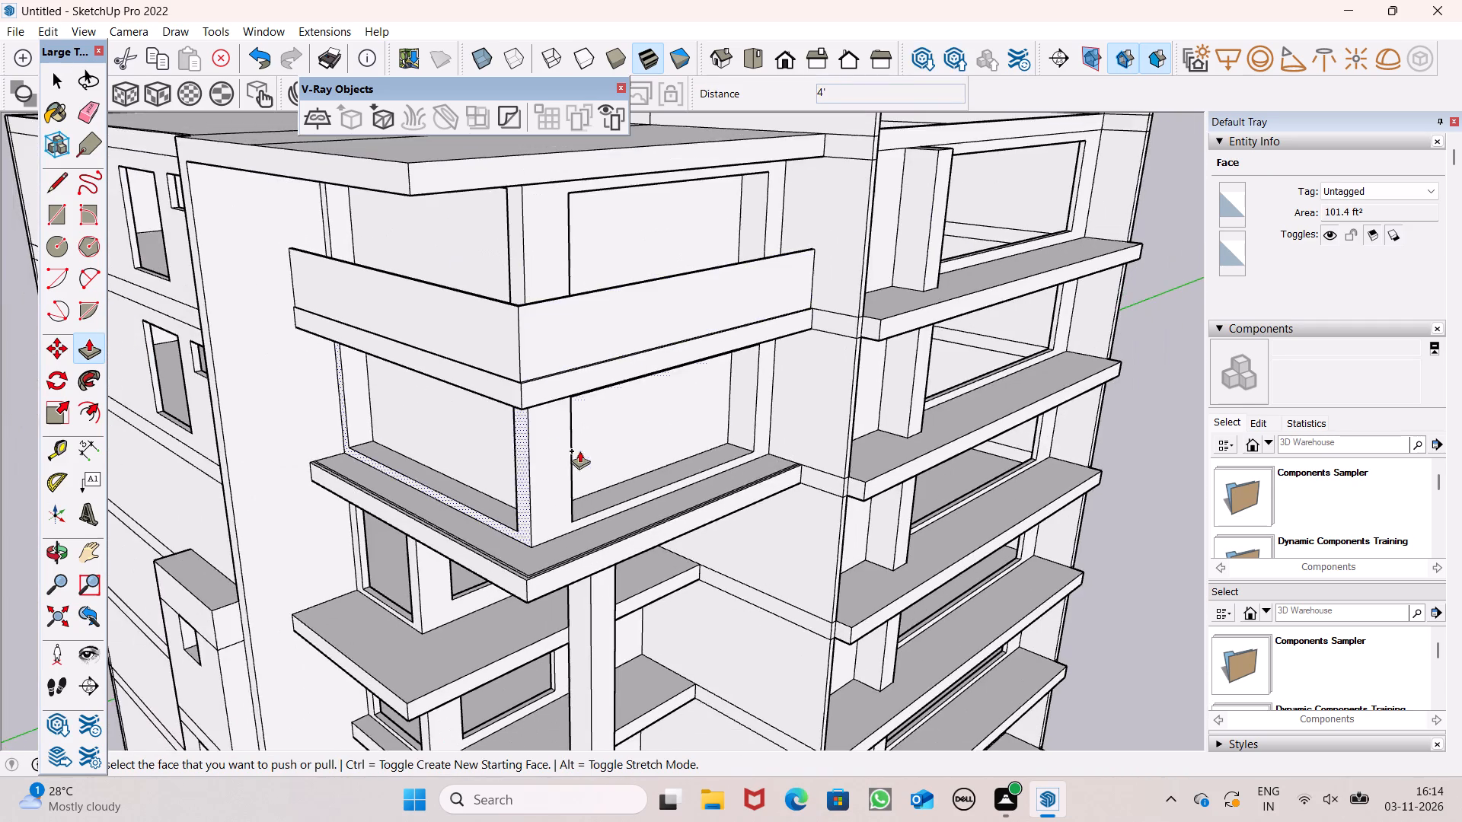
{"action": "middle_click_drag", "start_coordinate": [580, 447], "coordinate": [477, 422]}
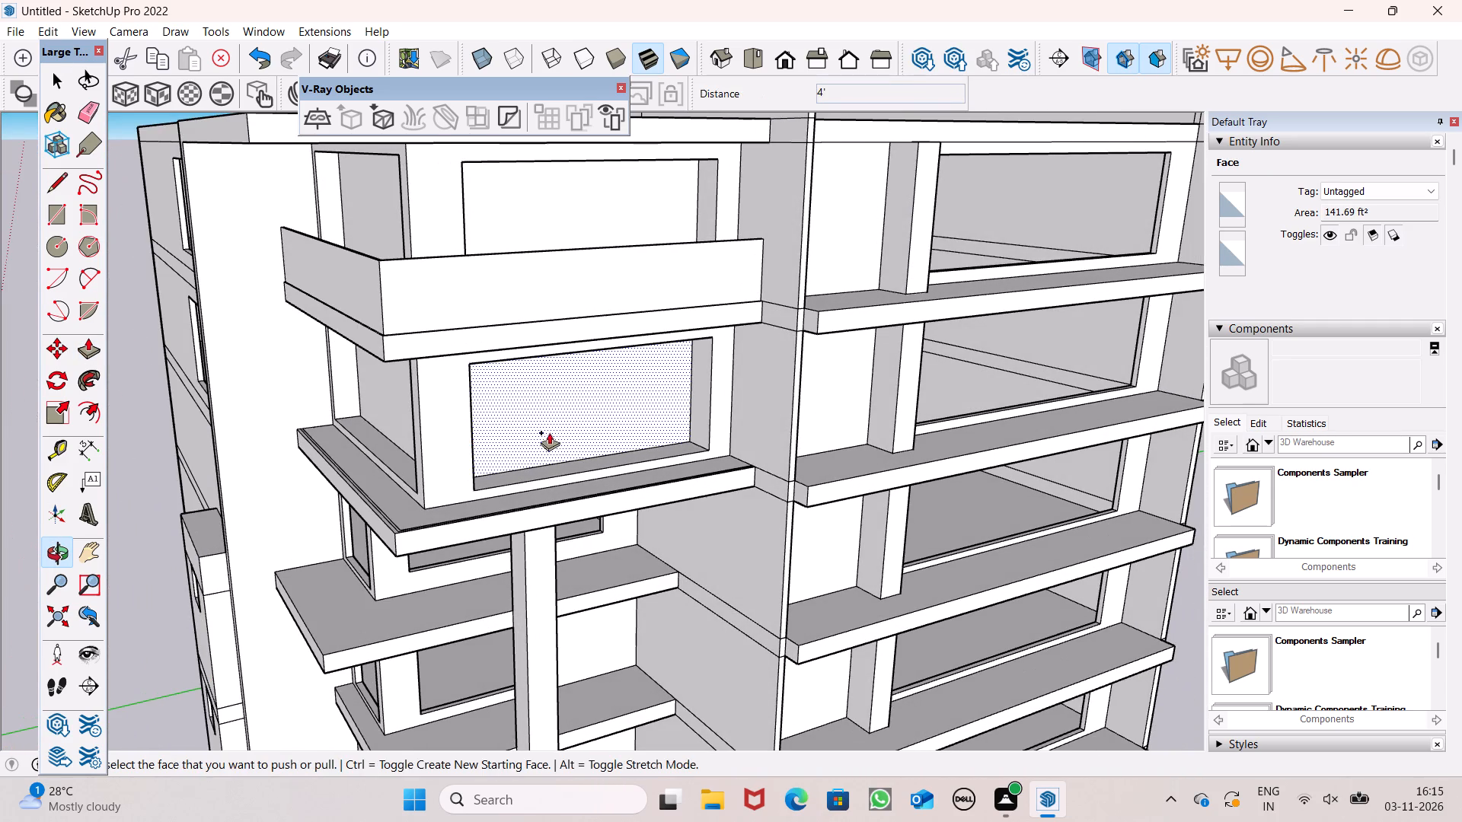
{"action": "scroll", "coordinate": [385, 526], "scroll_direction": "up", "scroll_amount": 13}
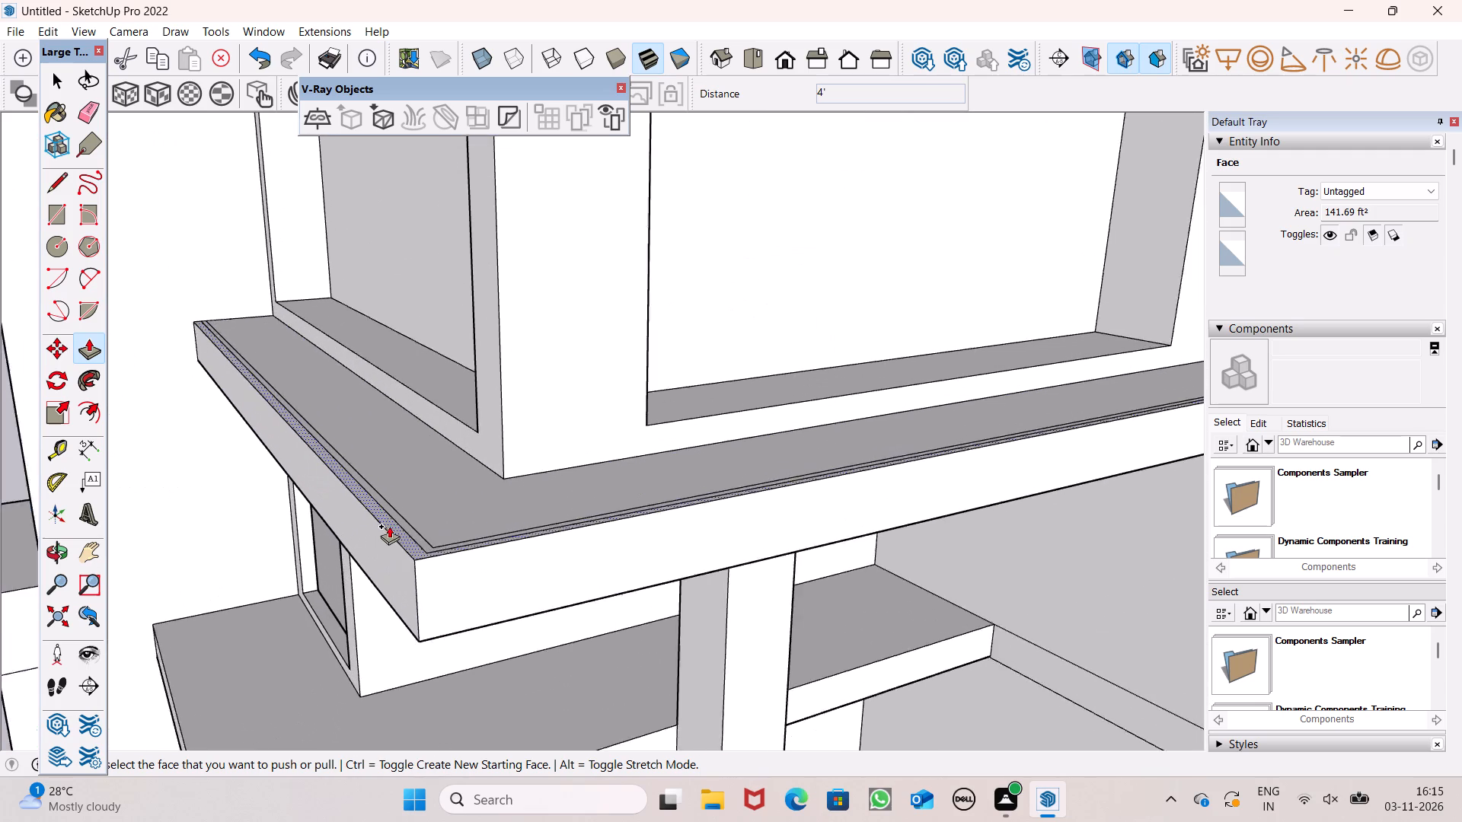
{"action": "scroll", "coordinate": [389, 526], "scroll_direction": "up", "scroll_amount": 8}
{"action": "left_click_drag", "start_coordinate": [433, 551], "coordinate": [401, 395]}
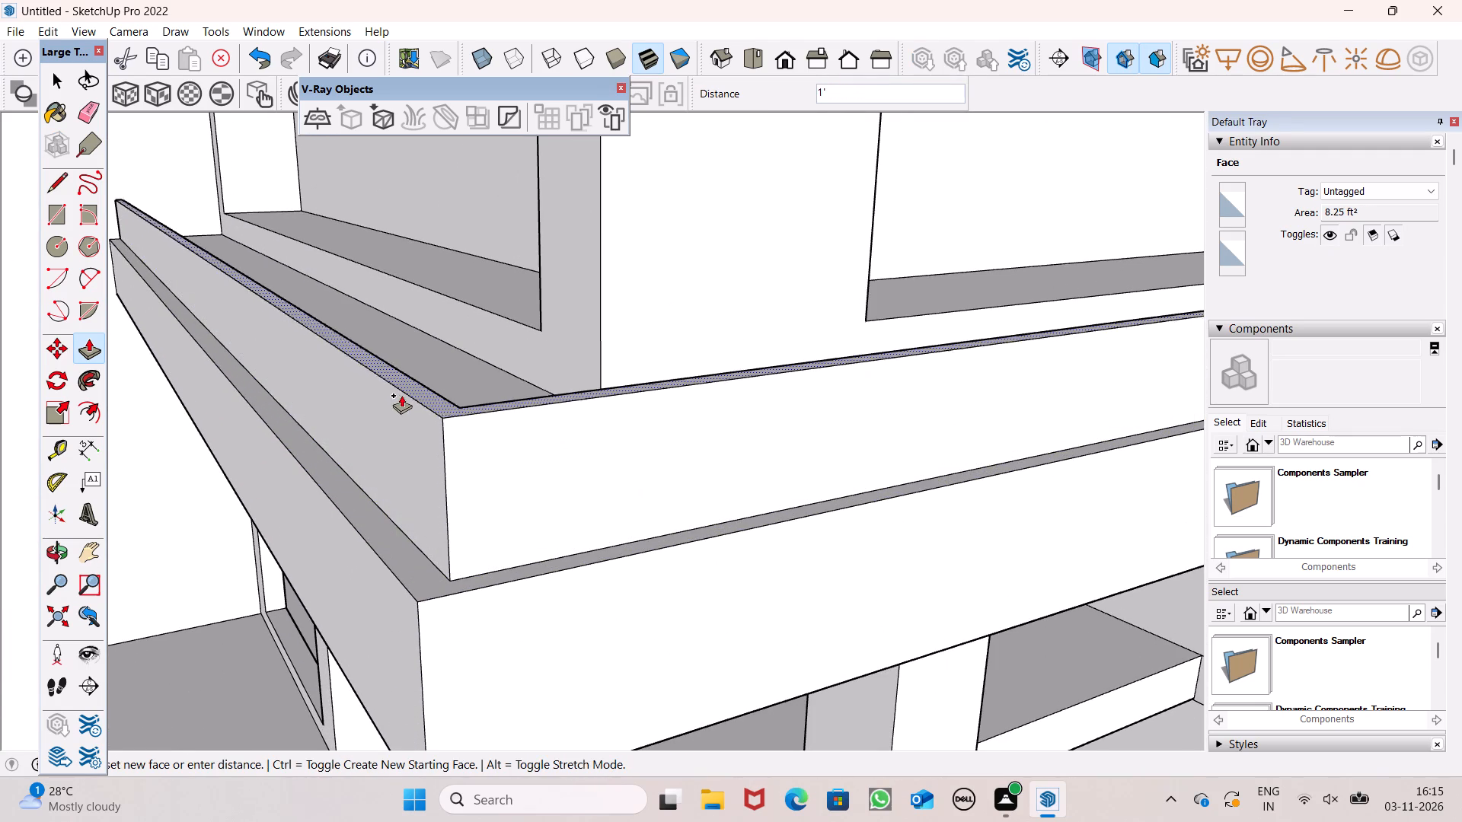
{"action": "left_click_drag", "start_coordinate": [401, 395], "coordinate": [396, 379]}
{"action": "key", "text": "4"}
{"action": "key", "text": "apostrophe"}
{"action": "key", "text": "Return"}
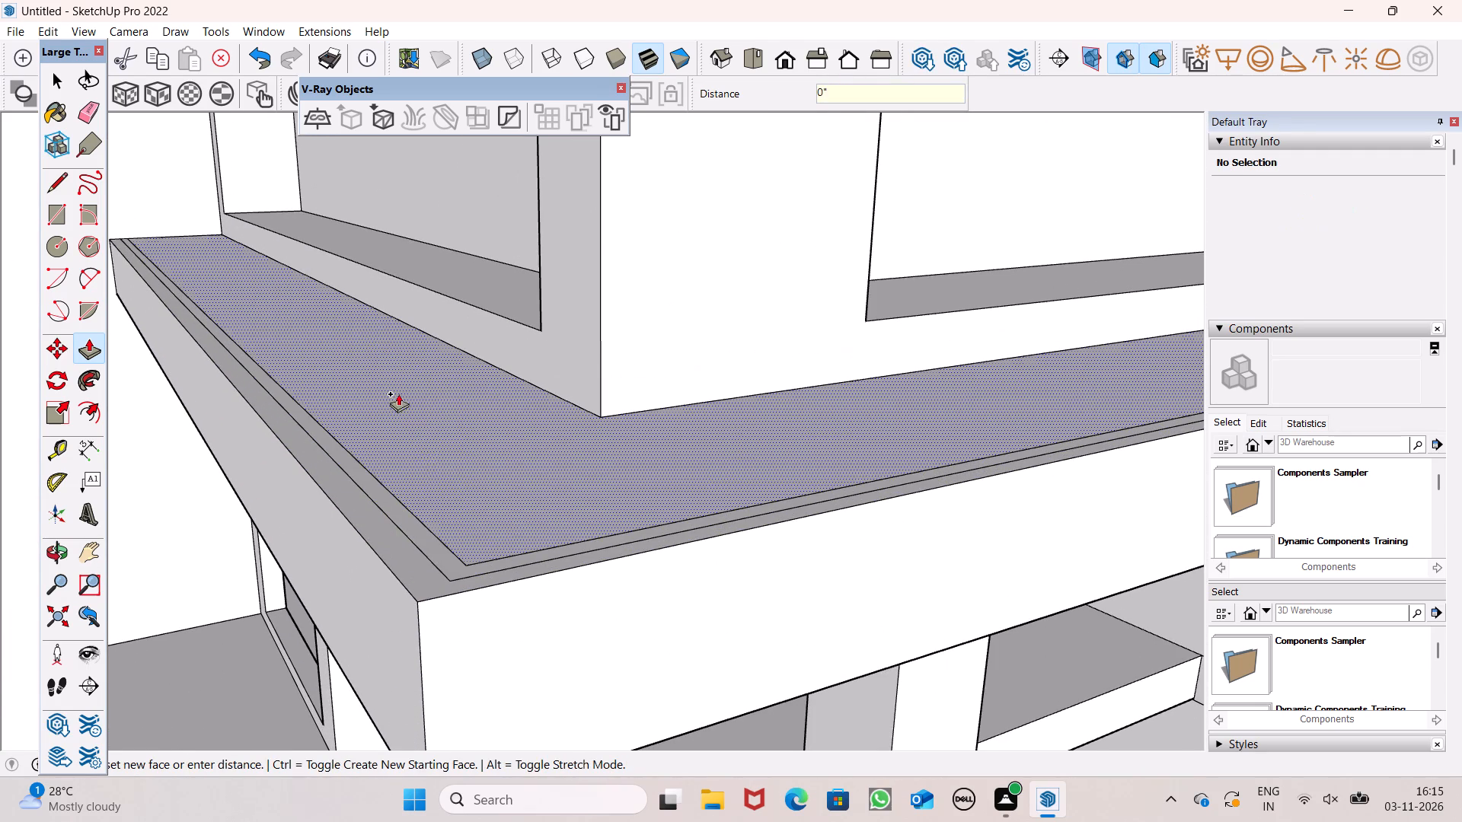
Push/Pull the L-shaped edge strip on the lower balcony slab up by 4' to form its parapet.
{"action": "left_click_drag", "start_coordinate": [438, 546], "coordinate": [432, 248]}
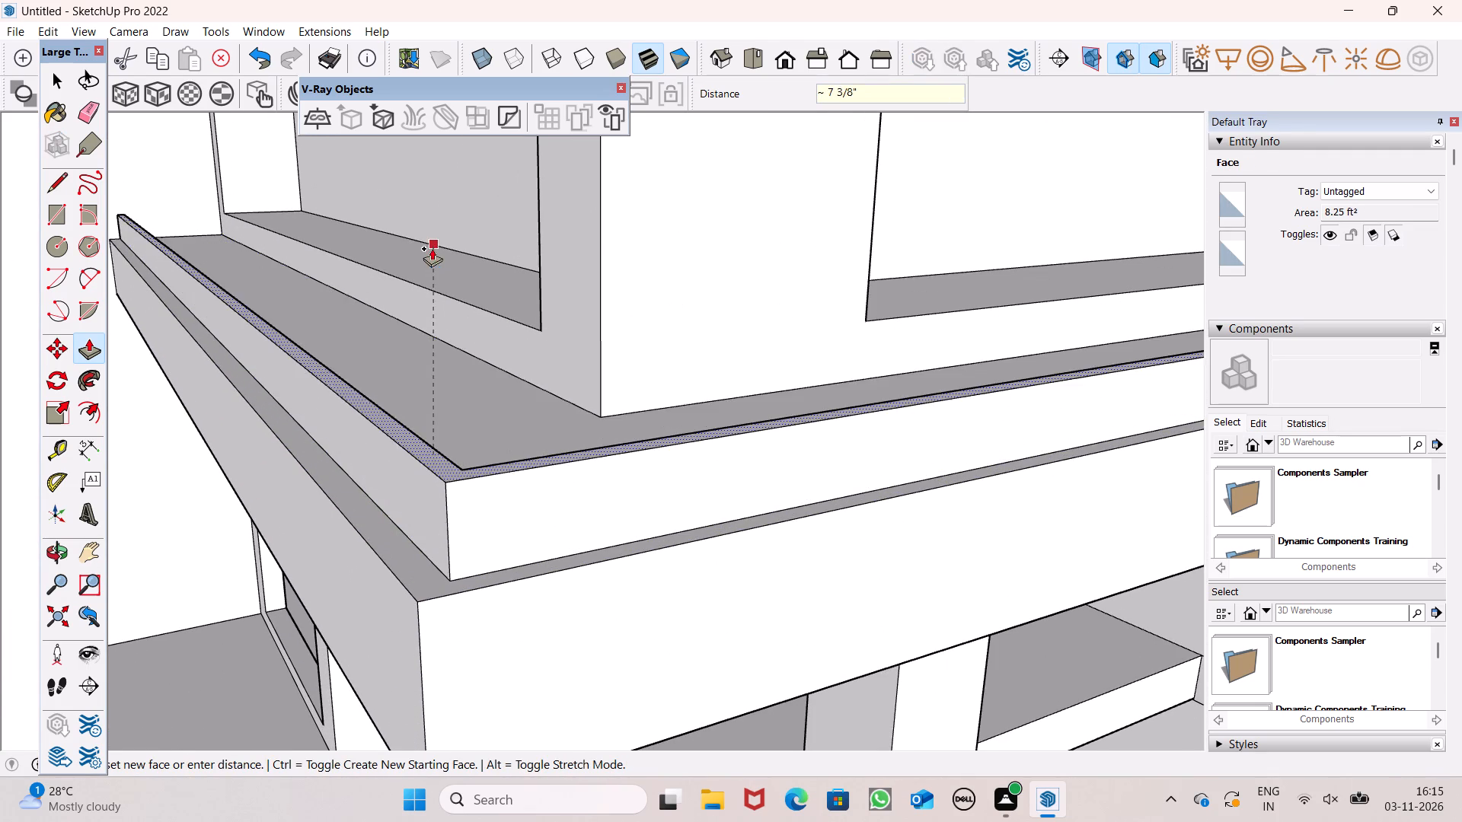
{"action": "left_click_drag", "start_coordinate": [432, 248], "coordinate": [374, 196]}
{"action": "type", "text": "4'"}
{"action": "key", "text": "Return"}
{"action": "key", "text": "space"}
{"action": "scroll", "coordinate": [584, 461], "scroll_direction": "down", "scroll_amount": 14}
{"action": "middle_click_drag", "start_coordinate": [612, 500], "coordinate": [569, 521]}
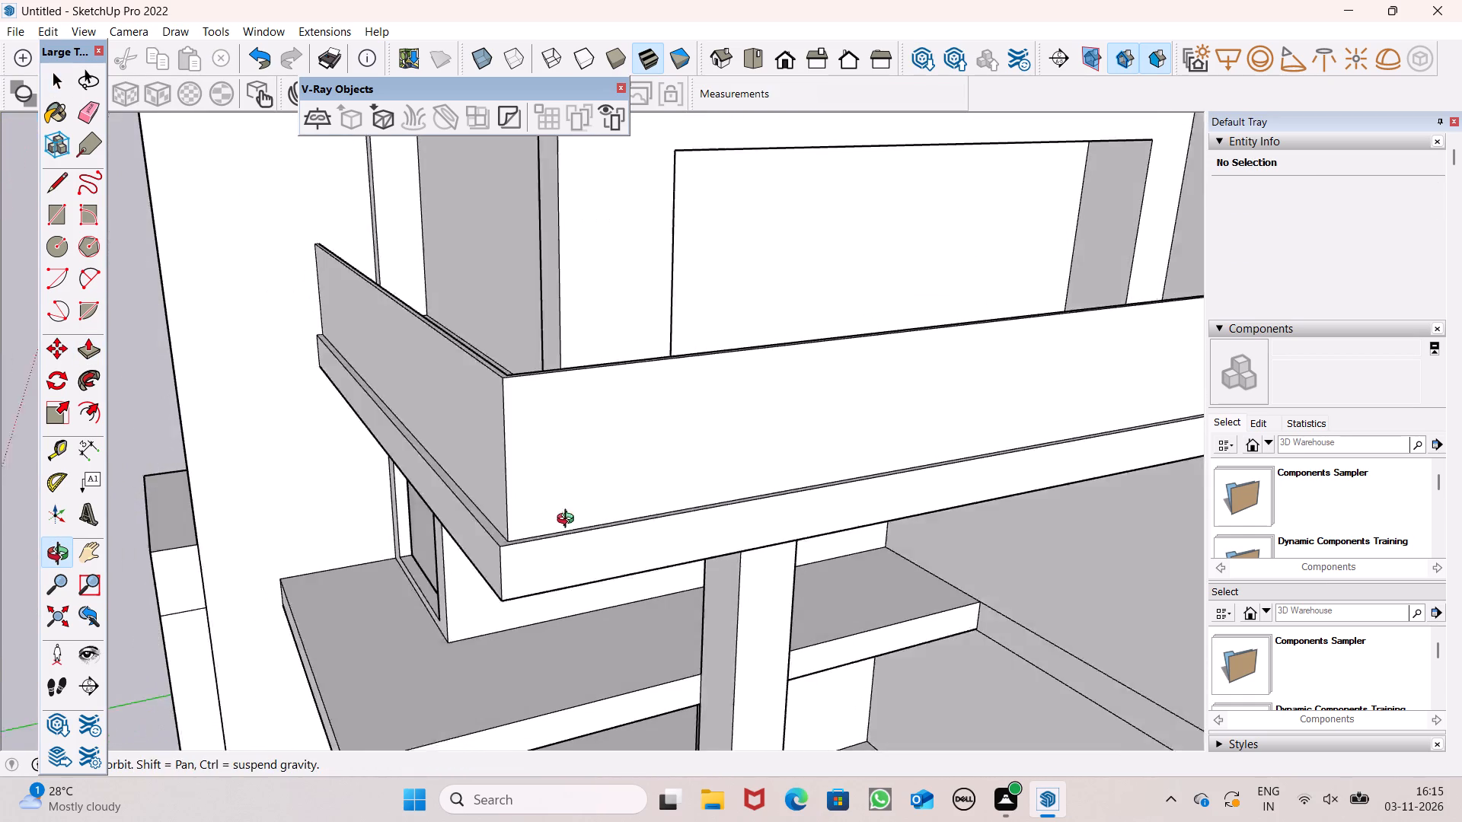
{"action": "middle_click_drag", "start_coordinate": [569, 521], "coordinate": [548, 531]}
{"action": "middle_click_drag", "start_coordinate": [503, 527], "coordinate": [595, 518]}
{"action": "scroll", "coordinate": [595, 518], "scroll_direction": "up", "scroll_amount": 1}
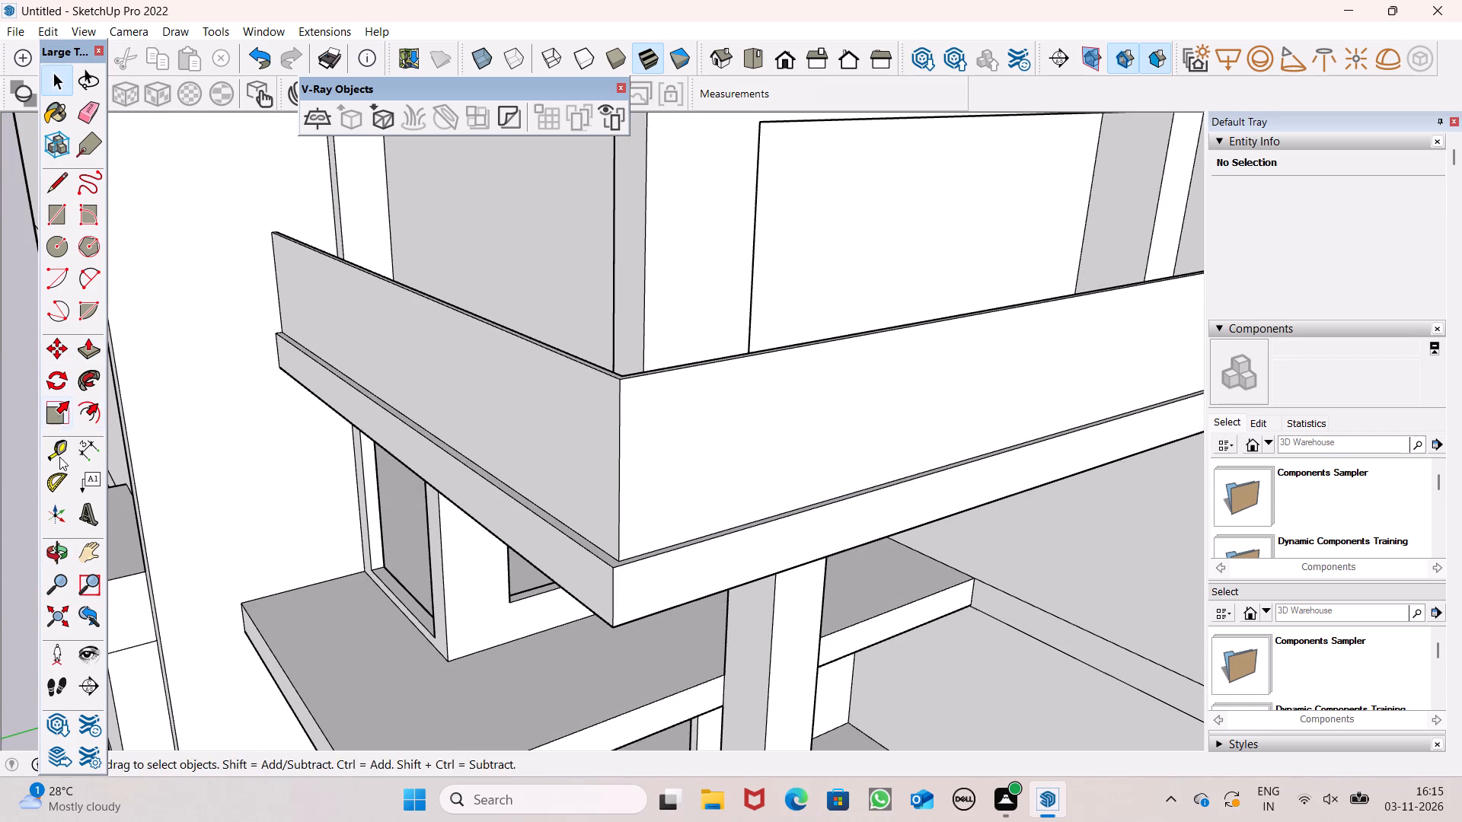
Check the height of the lower balcony's parapet along its vertical corner edge with the Dimension tool.
{"action": "left_click", "coordinate": [92, 459]}
{"action": "scroll", "coordinate": [534, 457], "scroll_direction": "up", "scroll_amount": 2}
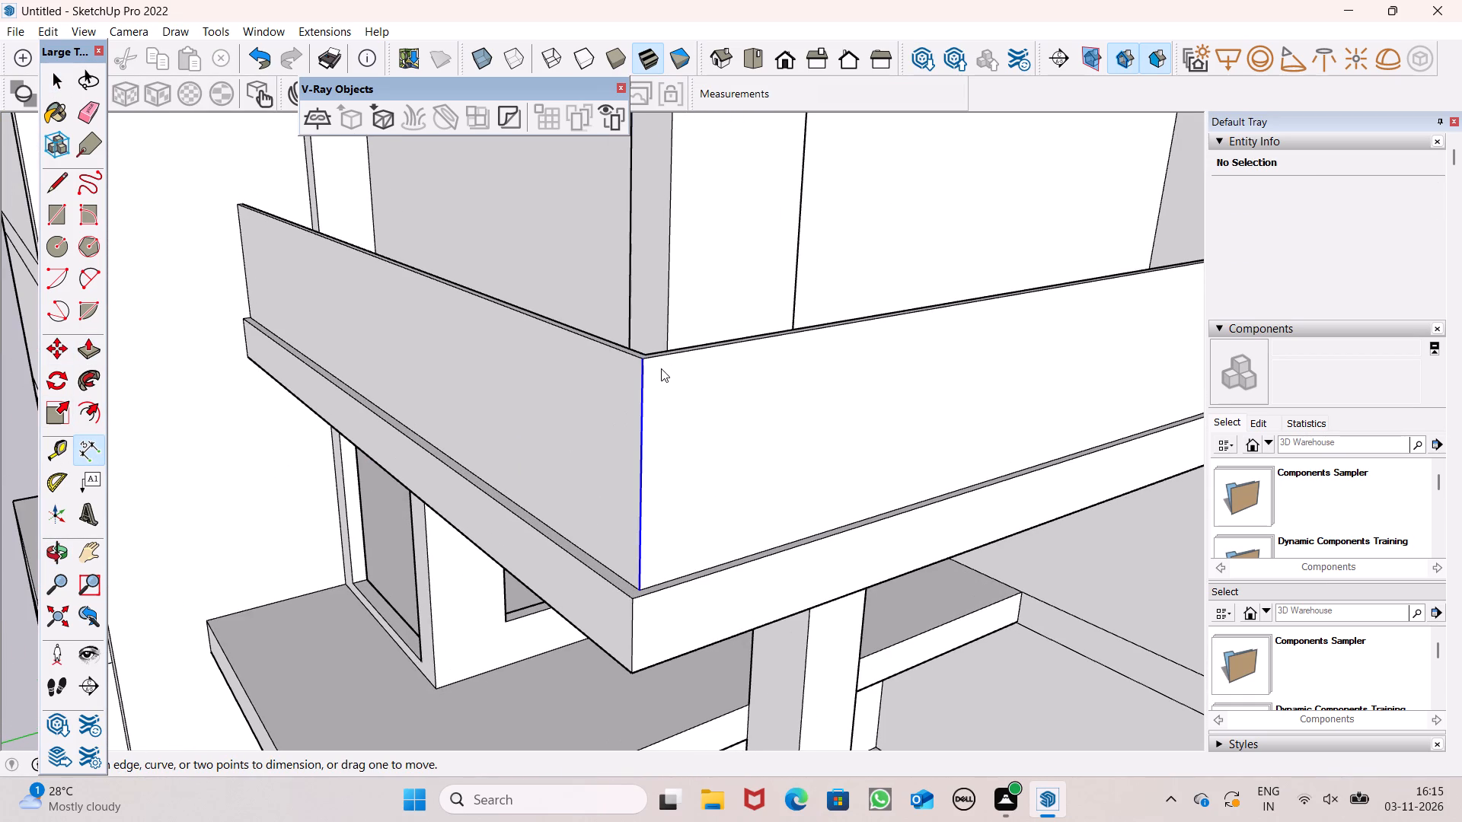
{"action": "left_click", "coordinate": [646, 365]}
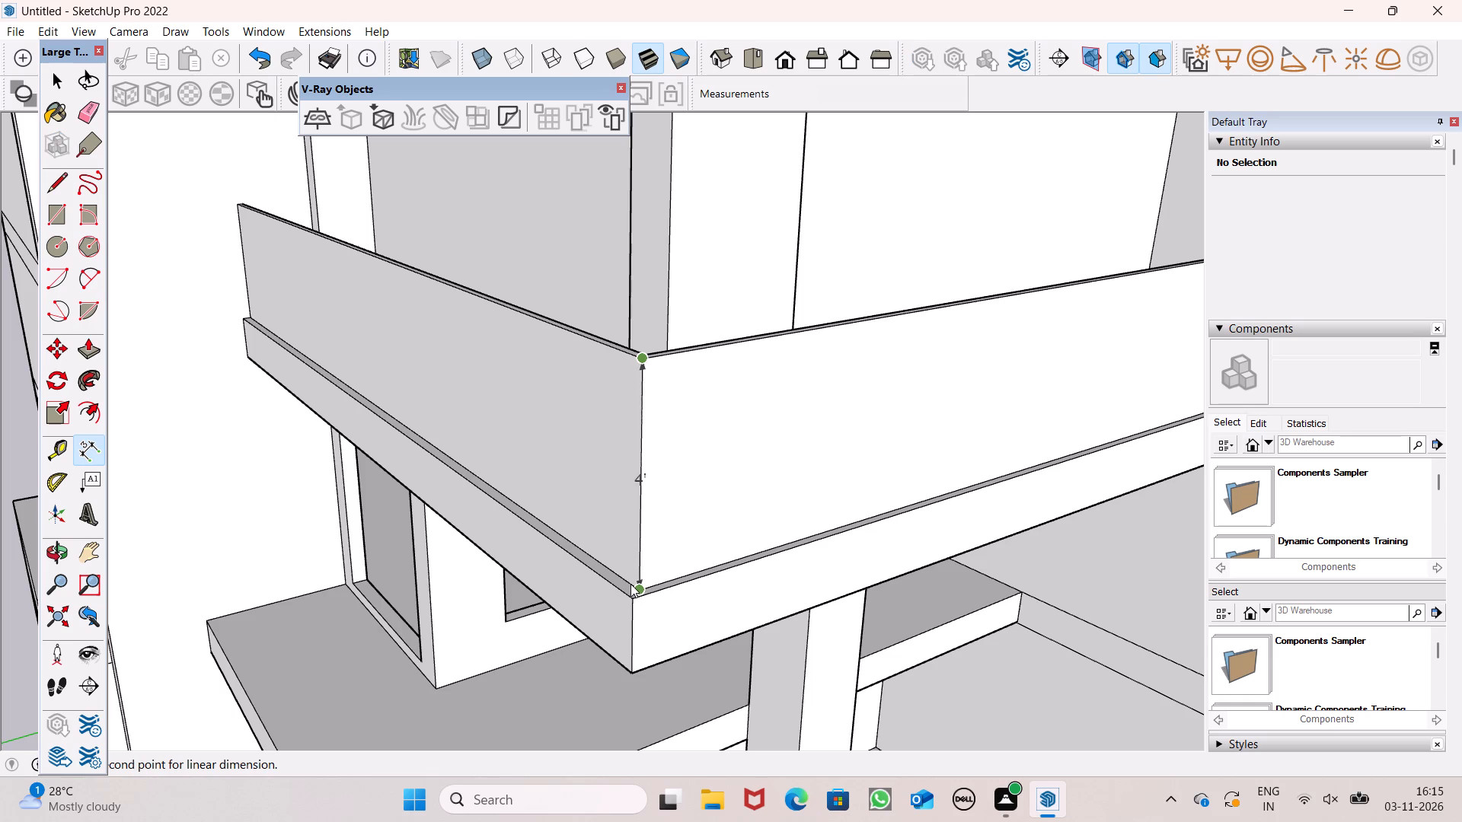
{"action": "key", "text": "space"}
Examine the whole building from several angles, including the balcony parapets, terraces and the stacked slabs of the taller block.
{"action": "scroll", "coordinate": [569, 503], "scroll_direction": "down", "scroll_amount": 10}
{"action": "middle_click_drag", "start_coordinate": [630, 541], "coordinate": [726, 474]}
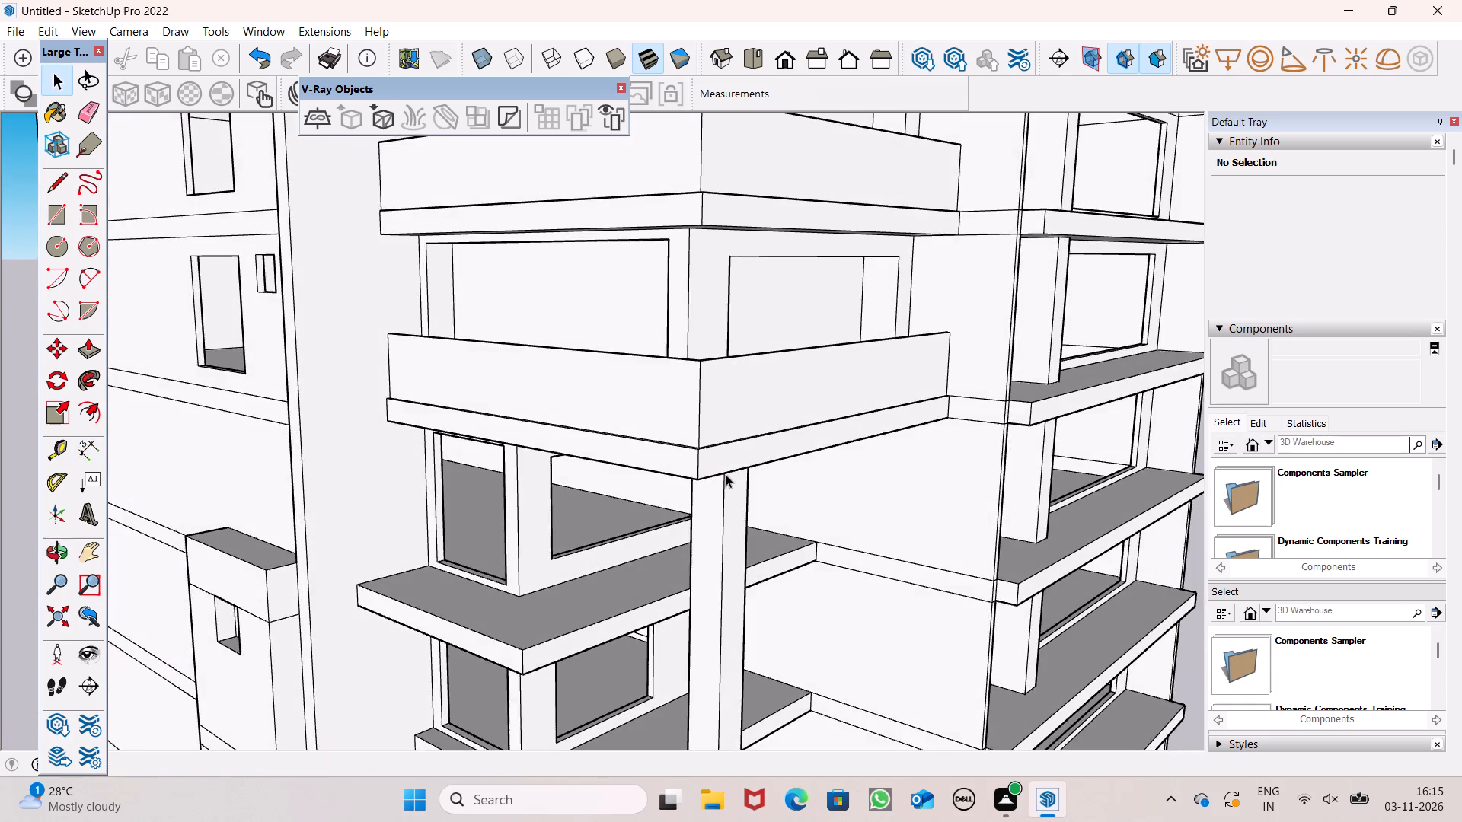
{"action": "scroll", "coordinate": [539, 424], "scroll_direction": "down", "scroll_amount": 4}
{"action": "middle_click_drag", "start_coordinate": [534, 512], "coordinate": [585, 515]}
{"action": "scroll", "coordinate": [382, 449], "scroll_direction": "down", "scroll_amount": 3}
{"action": "middle_click_drag", "start_coordinate": [391, 492], "coordinate": [432, 513]}
{"action": "scroll", "coordinate": [433, 506], "scroll_direction": "down", "scroll_amount": 2}
{"action": "scroll", "coordinate": [628, 467], "scroll_direction": "down", "scroll_amount": 1}
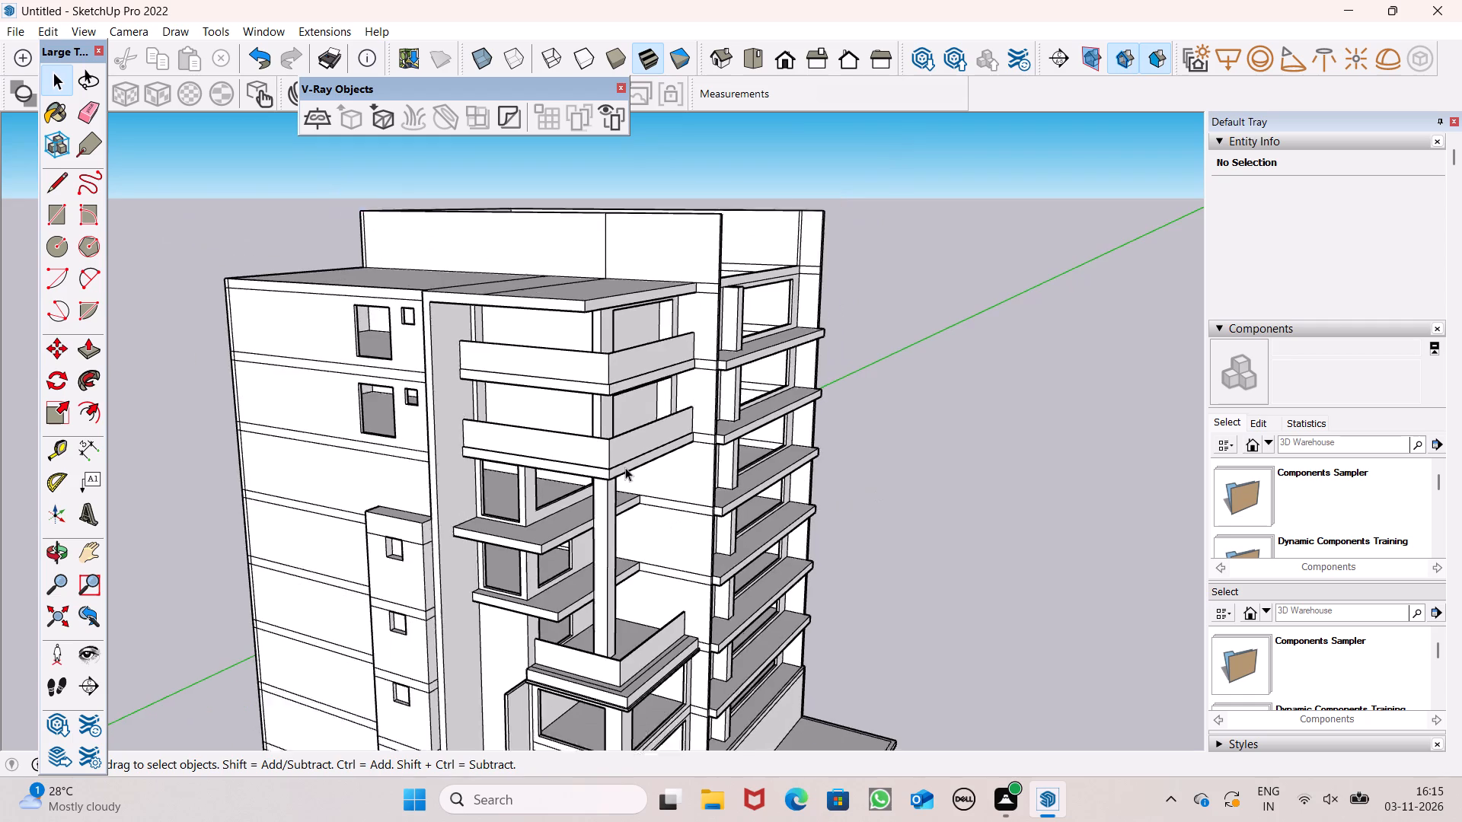
{"action": "scroll", "coordinate": [625, 467], "scroll_direction": "down", "scroll_amount": 2}
{"action": "middle_click_drag", "start_coordinate": [487, 498], "coordinate": [273, 571]}
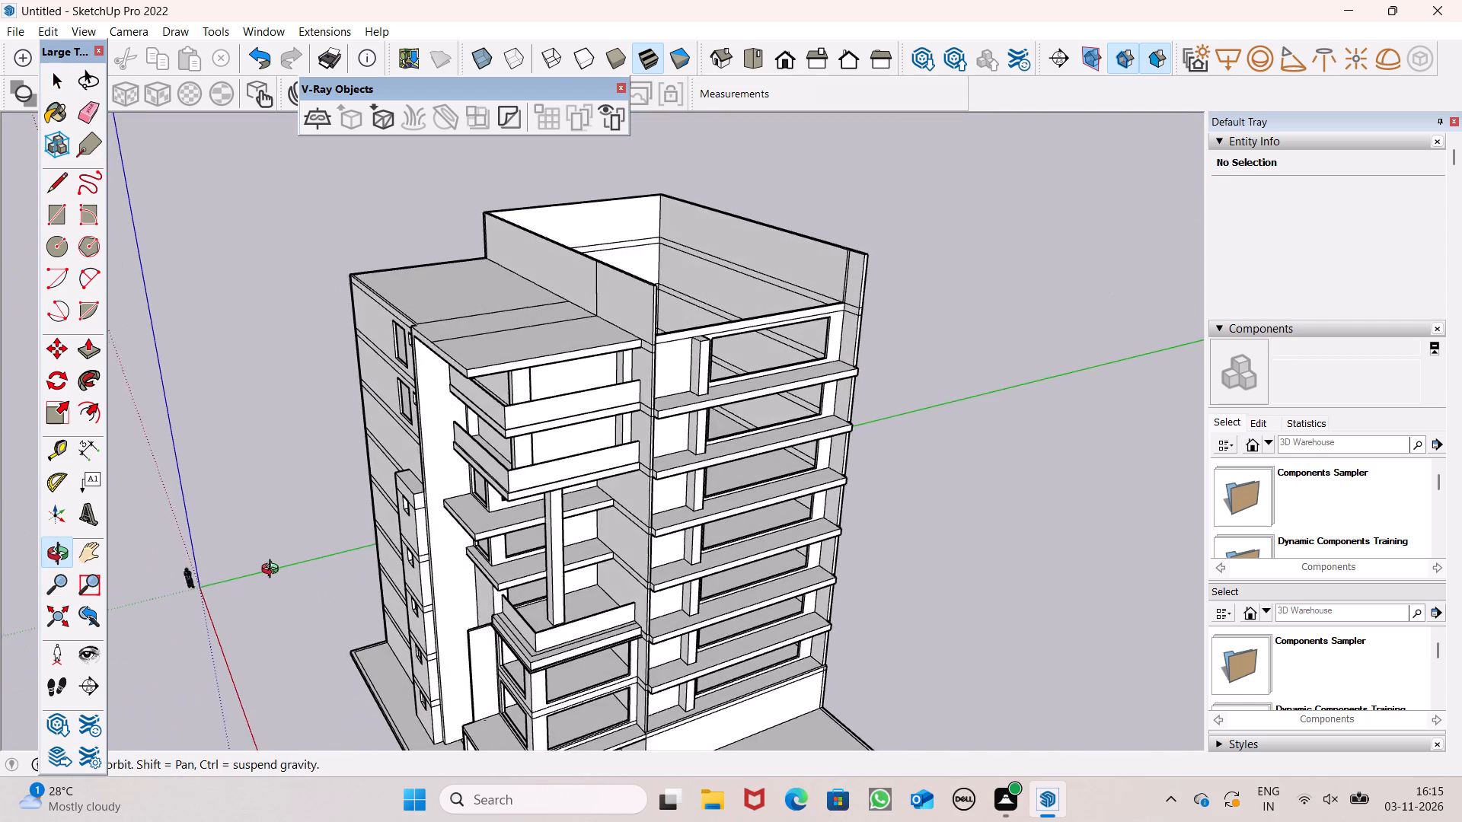
{"action": "middle_click_drag", "start_coordinate": [273, 571], "coordinate": [534, 460]}
{"action": "scroll", "coordinate": [465, 342], "scroll_direction": "down", "scroll_amount": 5}
{"action": "middle_click_drag", "start_coordinate": [637, 526], "coordinate": [635, 527]}
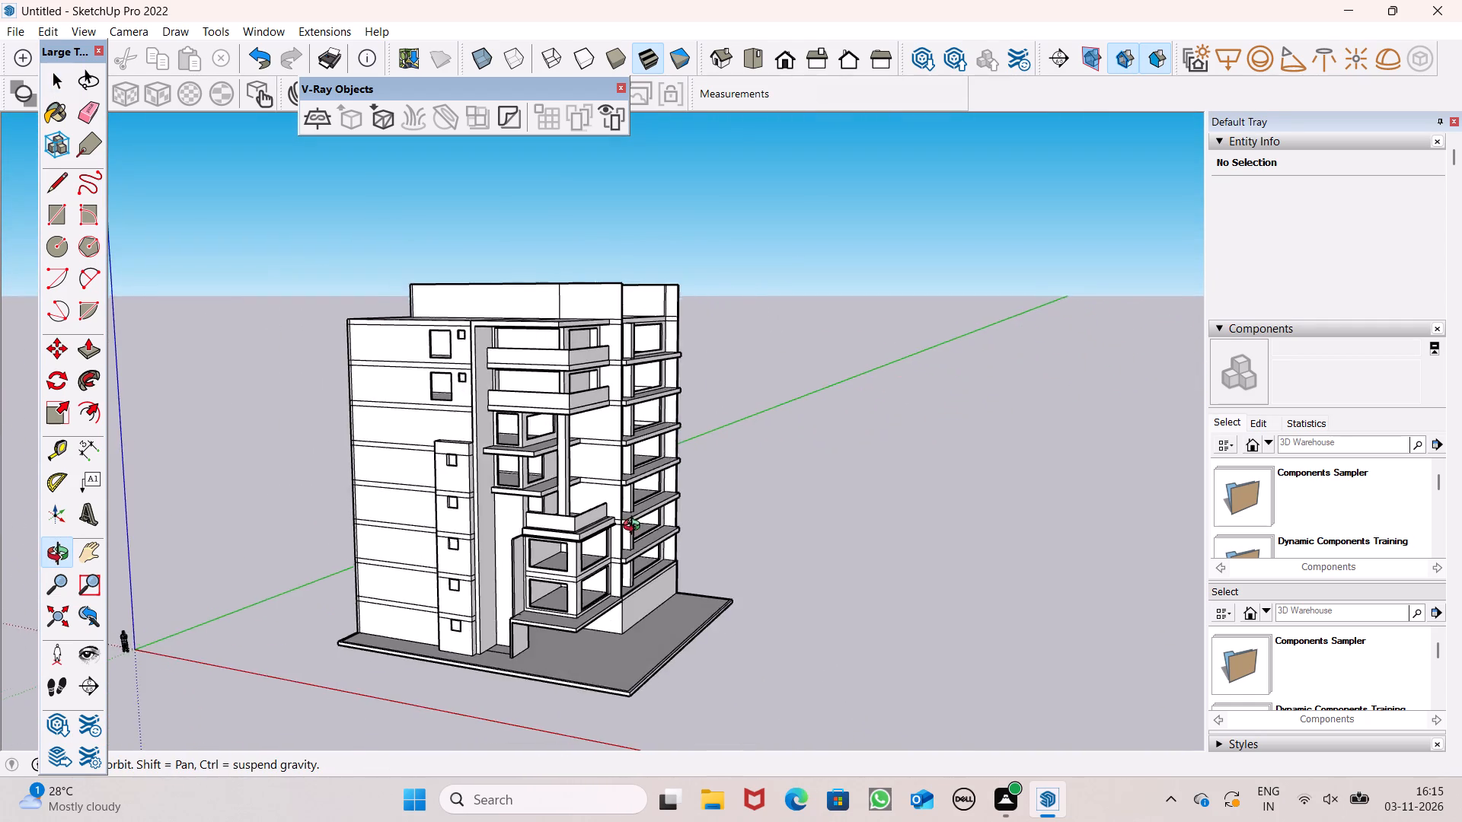
{"action": "middle_click_drag", "start_coordinate": [635, 527], "coordinate": [608, 558]}
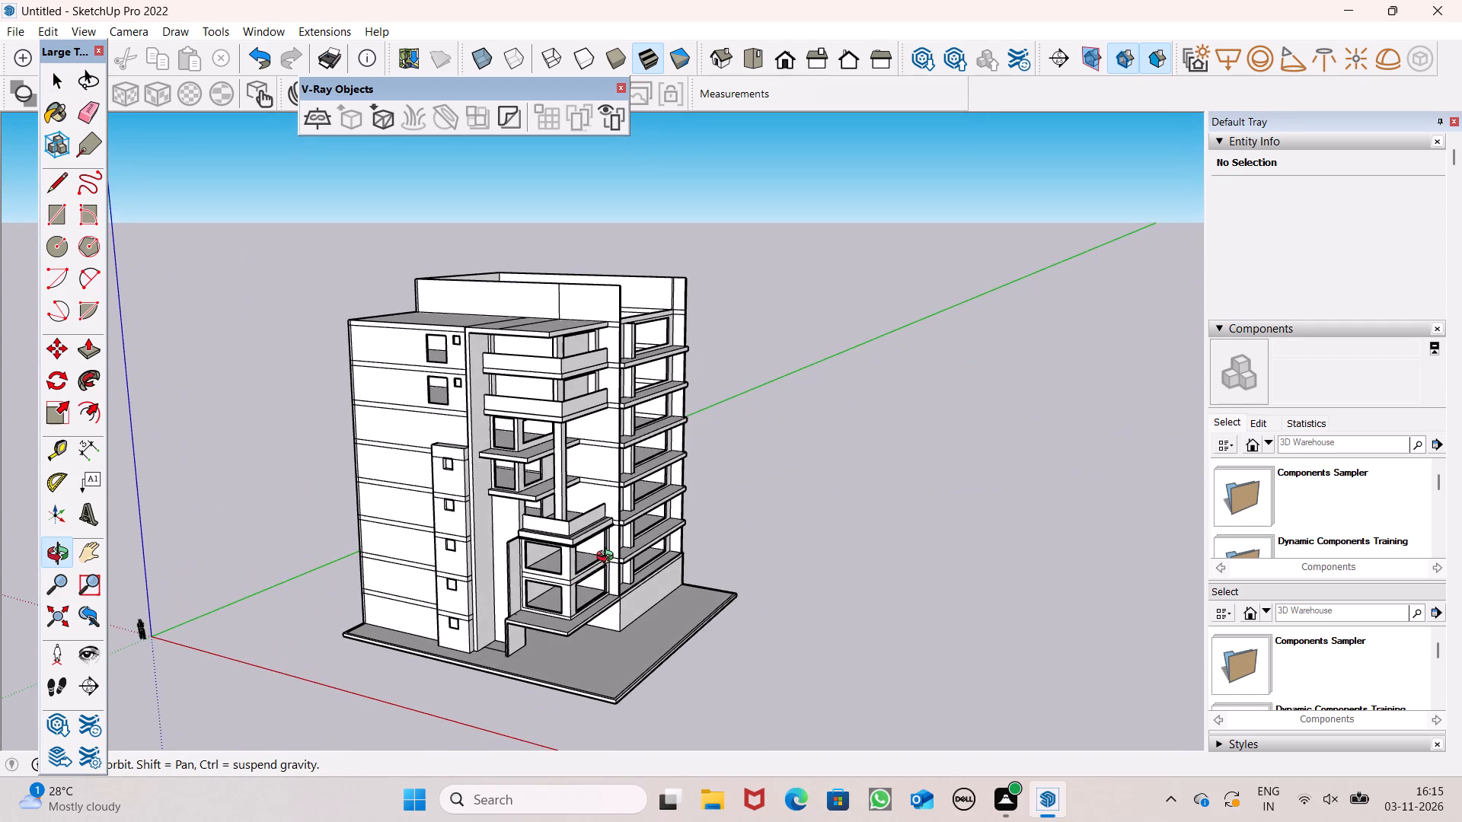
{"action": "middle_click_drag", "start_coordinate": [608, 558], "coordinate": [522, 578]}
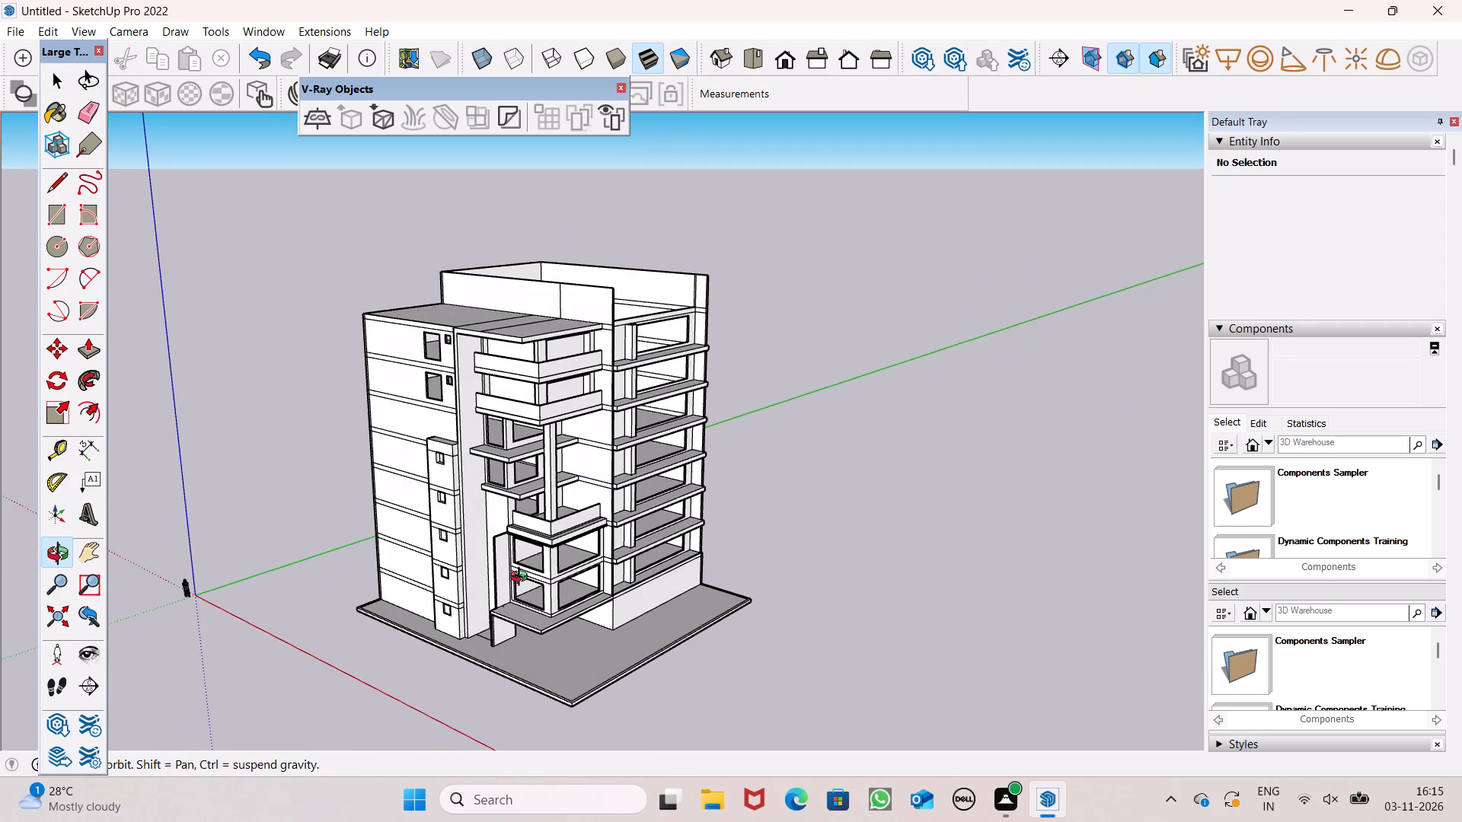
{"action": "middle_click_drag", "start_coordinate": [522, 578], "coordinate": [504, 550]}
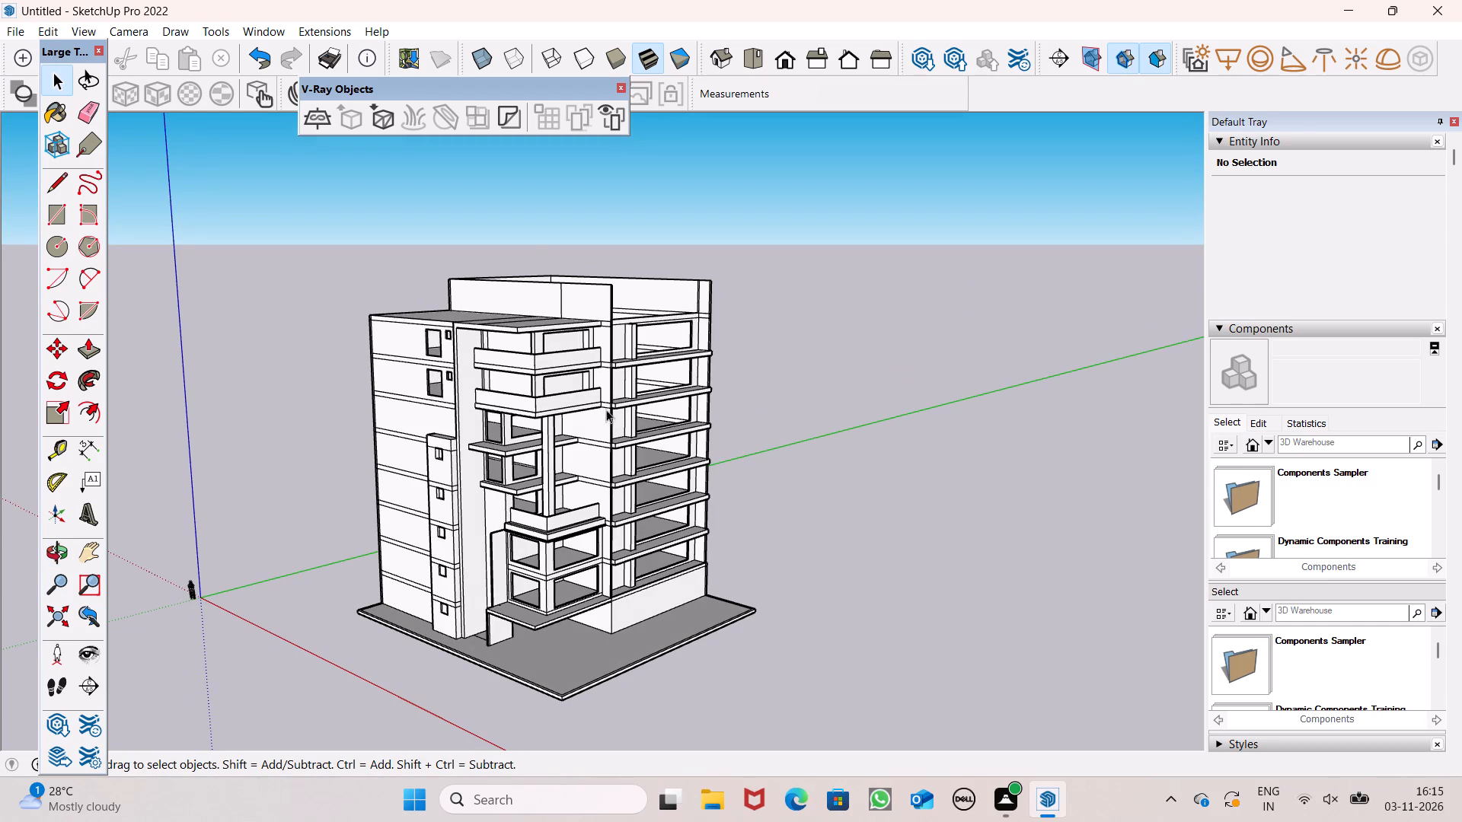
{"action": "middle_click_drag", "start_coordinate": [570, 559], "coordinate": [544, 529]}
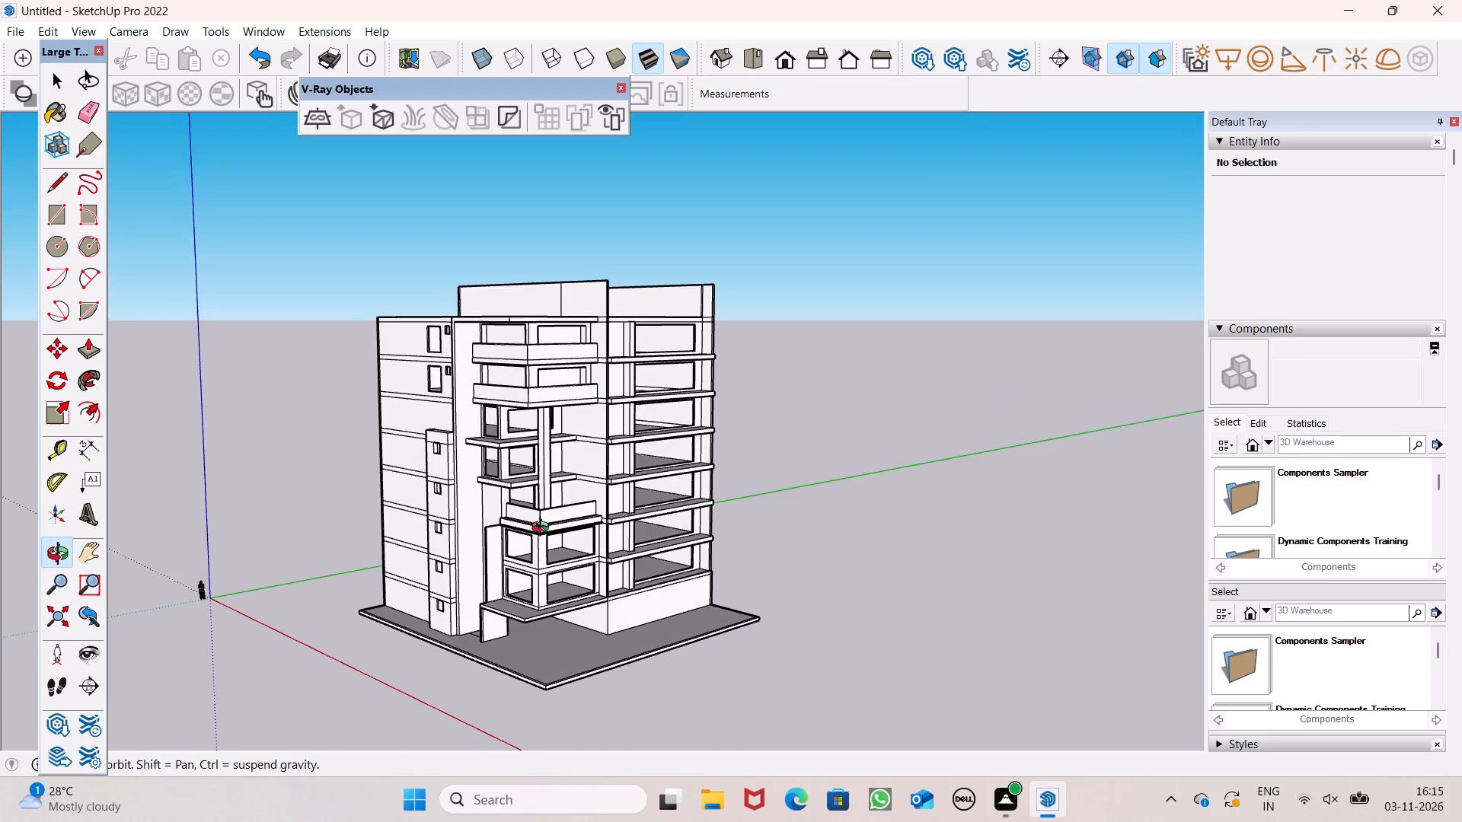
{"action": "middle_click_drag", "start_coordinate": [544, 529], "coordinate": [542, 527]}
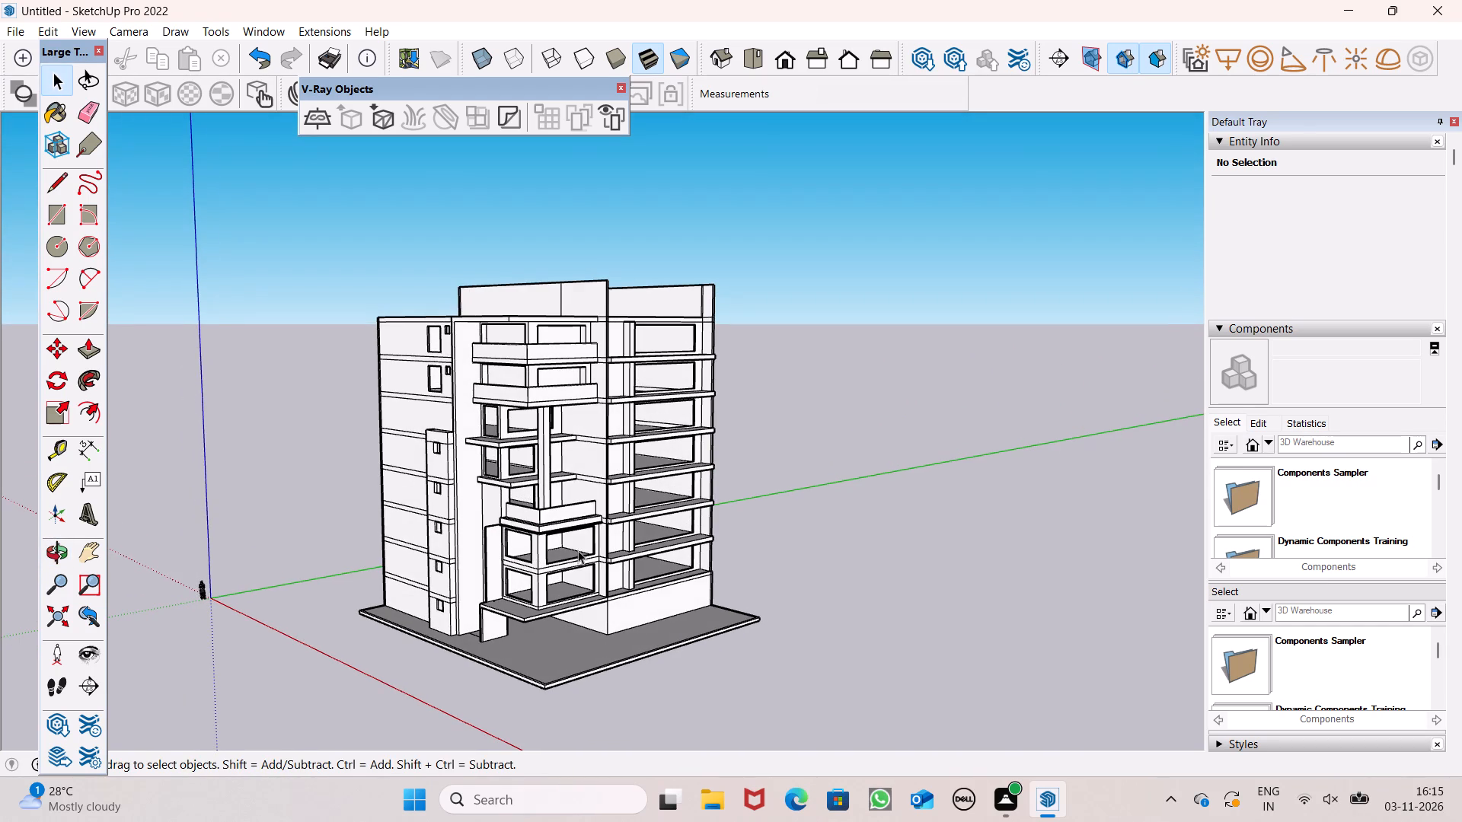
{"action": "middle_click_drag", "start_coordinate": [578, 550], "coordinate": [472, 620]}
{"action": "scroll", "coordinate": [472, 620], "scroll_direction": "up", "scroll_amount": 10}
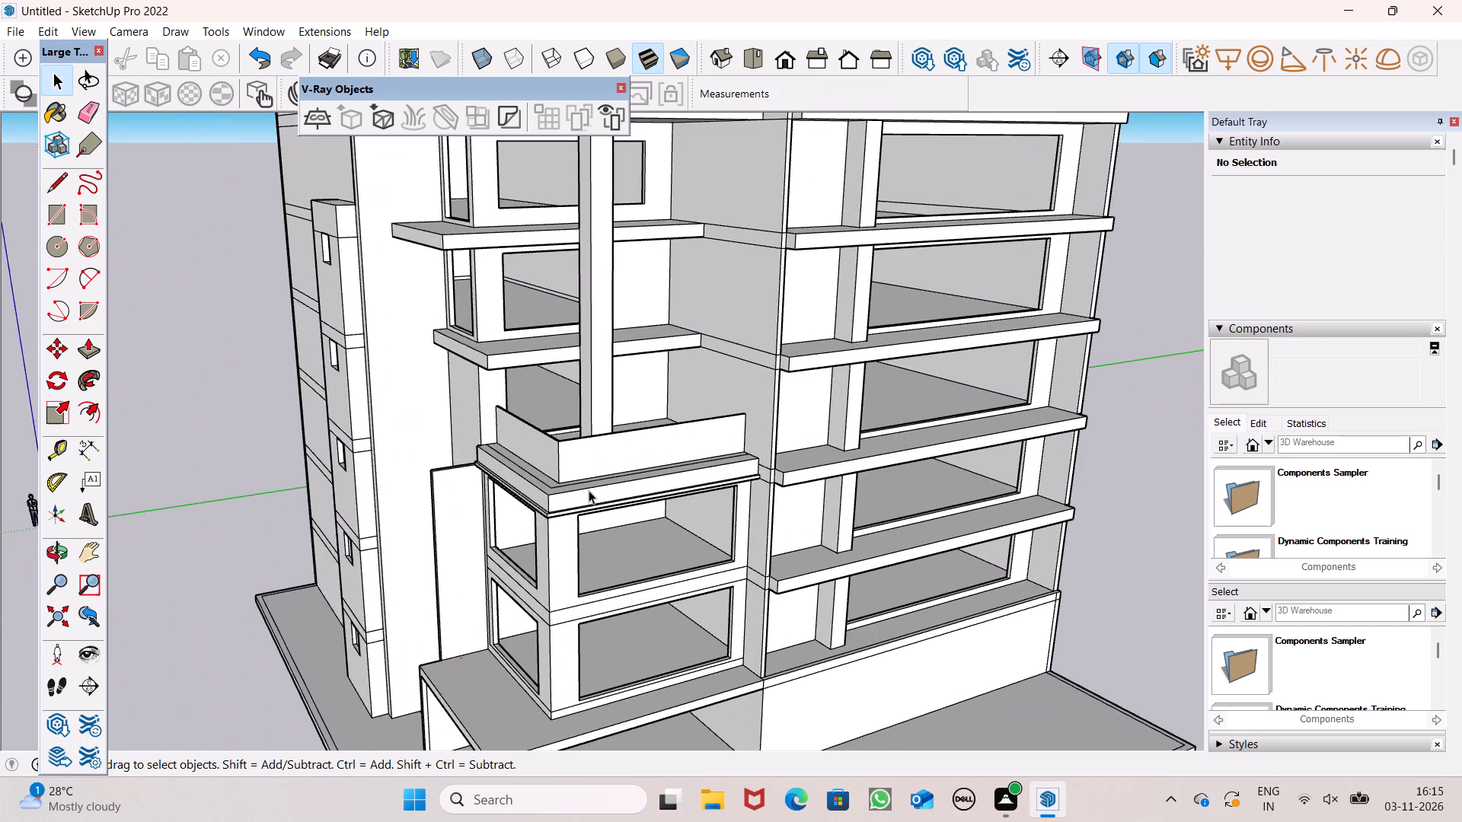
{"action": "scroll", "coordinate": [589, 490], "scroll_direction": "down", "scroll_amount": 6}
{"action": "scroll", "coordinate": [484, 441], "scroll_direction": "down", "scroll_amount": 3}
{"action": "middle_click_drag", "start_coordinate": [580, 471], "coordinate": [435, 454]}
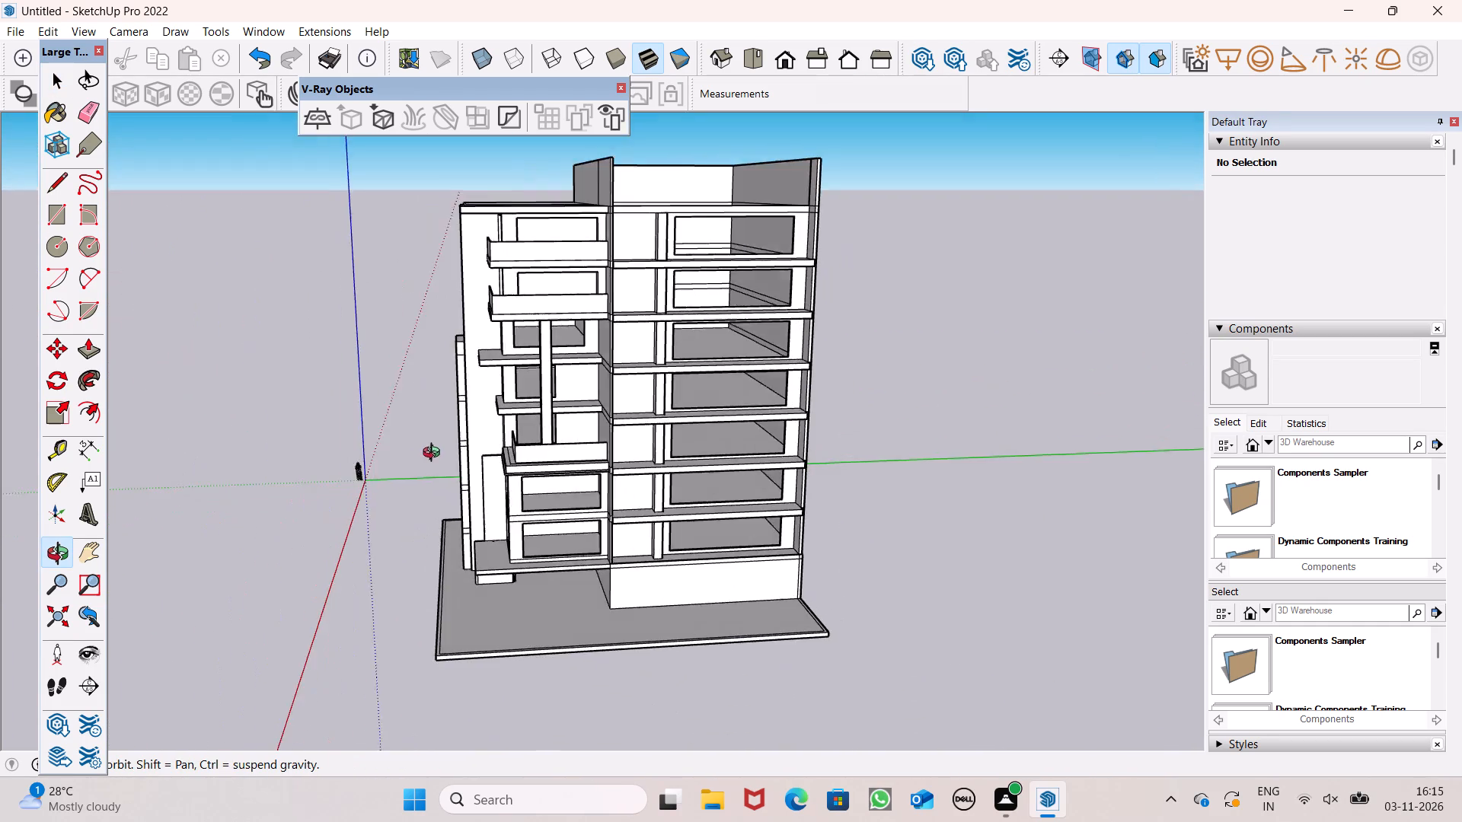
{"action": "middle_click_drag", "start_coordinate": [435, 454], "coordinate": [409, 574]}
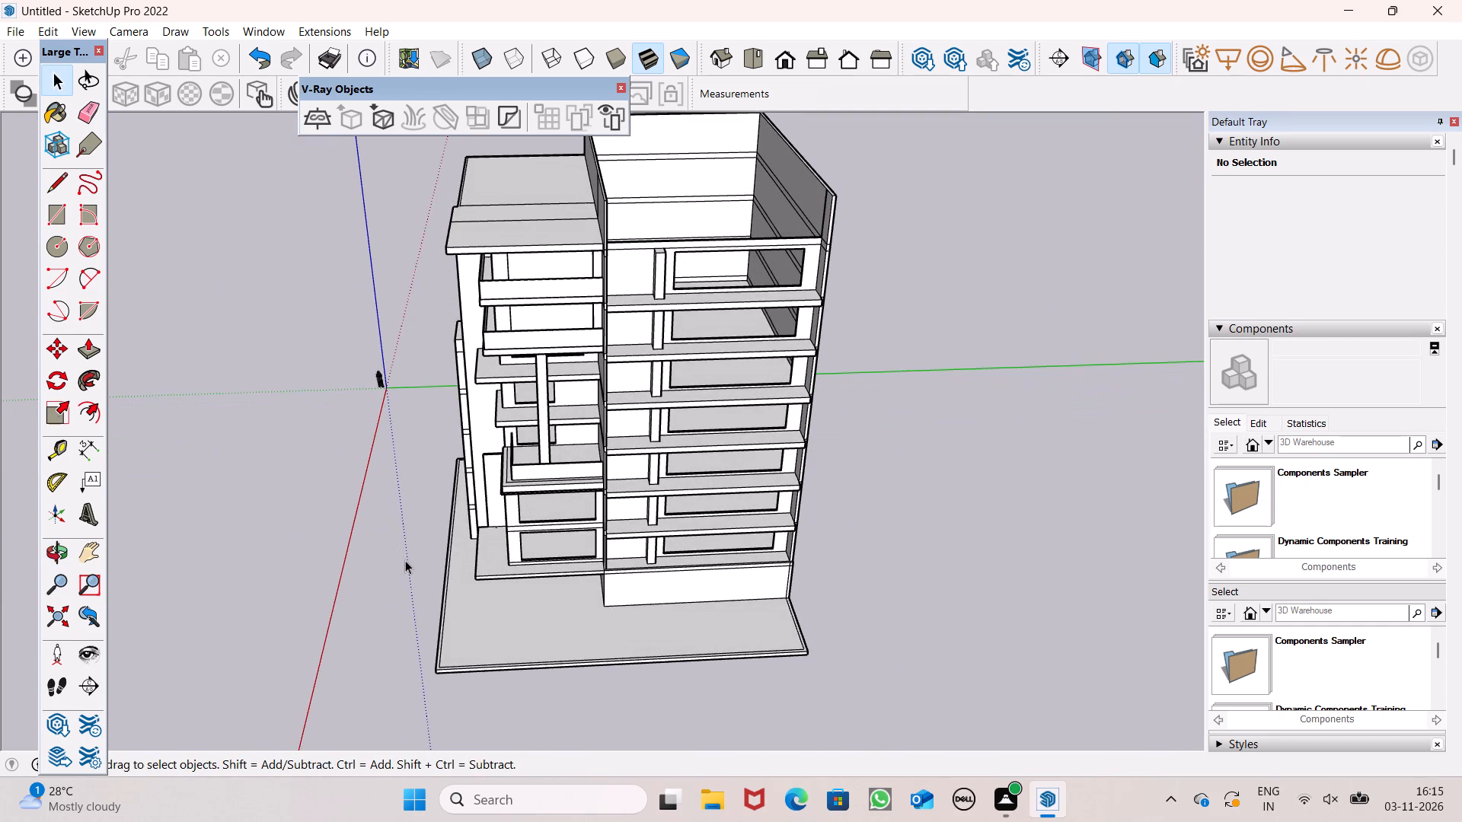
{"action": "scroll", "coordinate": [335, 569], "scroll_direction": "down", "scroll_amount": 6}
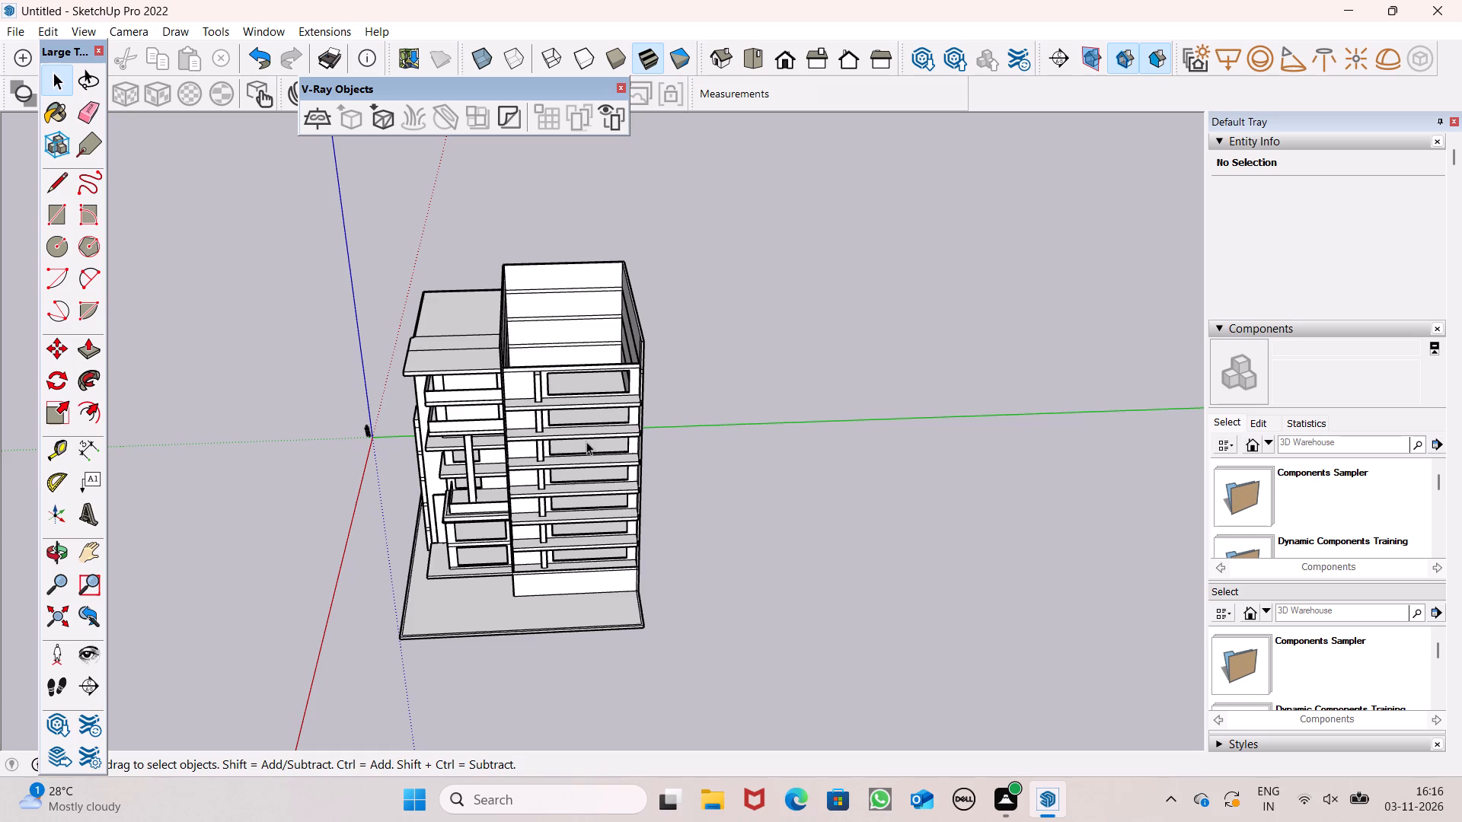
Place a guide line on the taller block's topmost balcony slab, about 4 9/16" inside and parallel to its long outer edge.
{"action": "scroll", "coordinate": [579, 425], "scroll_direction": "up", "scroll_amount": 8}
{"action": "middle_click_drag", "start_coordinate": [547, 413], "coordinate": [541, 475]}
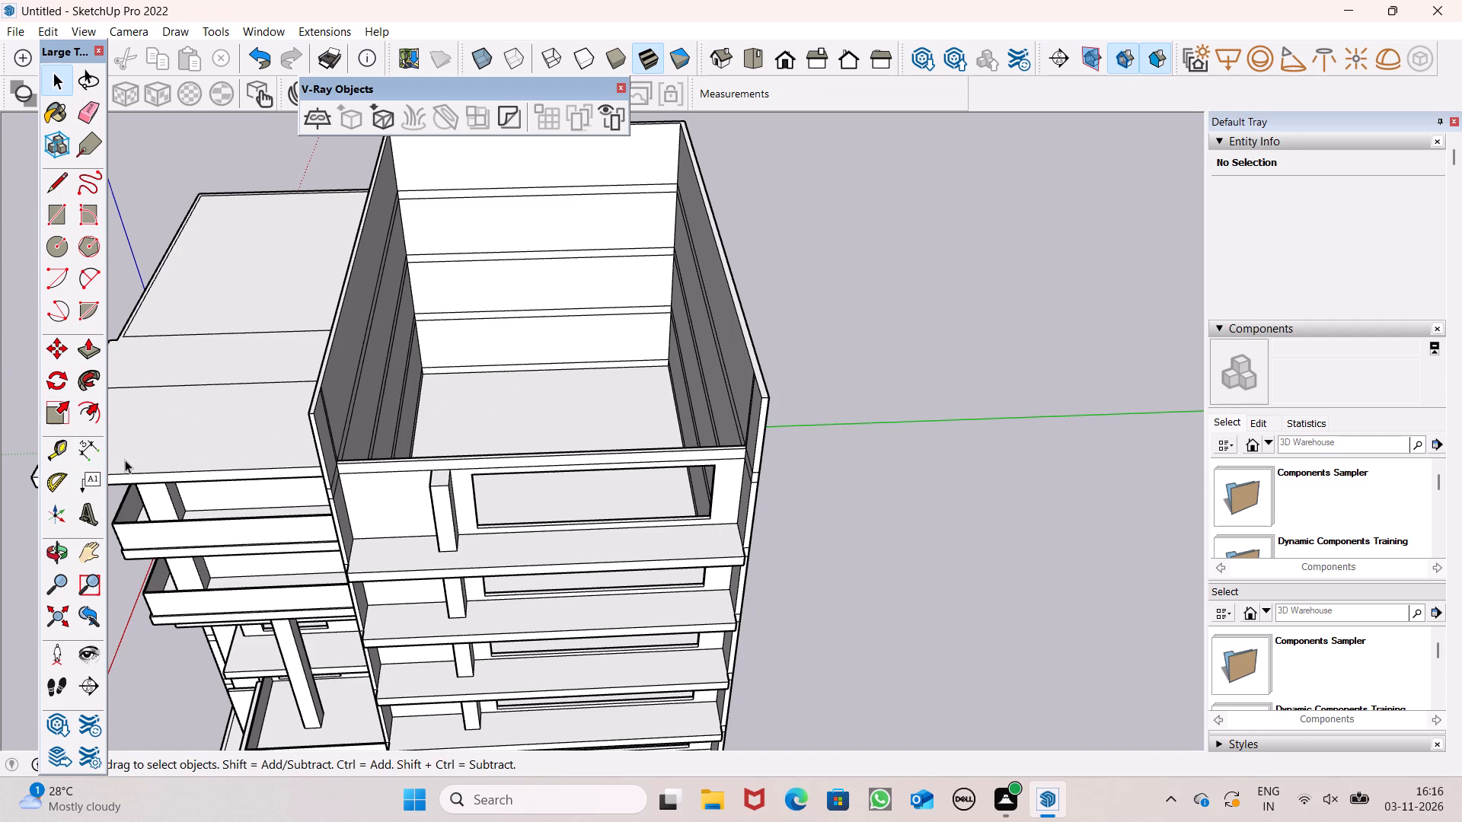
{"action": "left_click", "coordinate": [43, 451]}
{"action": "scroll", "coordinate": [580, 343], "scroll_direction": "down", "scroll_amount": 2}
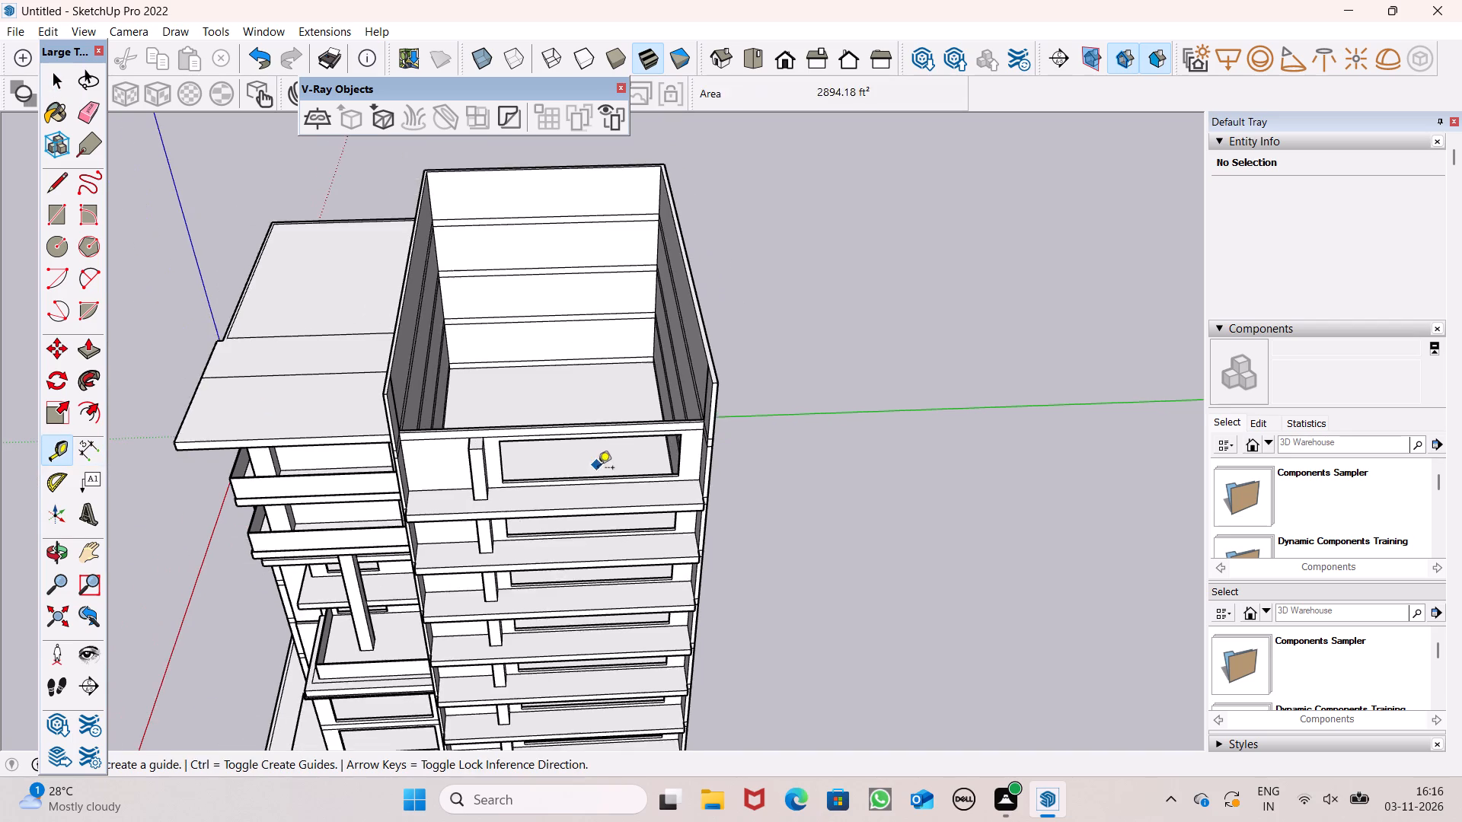
{"action": "middle_click_drag", "start_coordinate": [599, 473], "coordinate": [587, 515]}
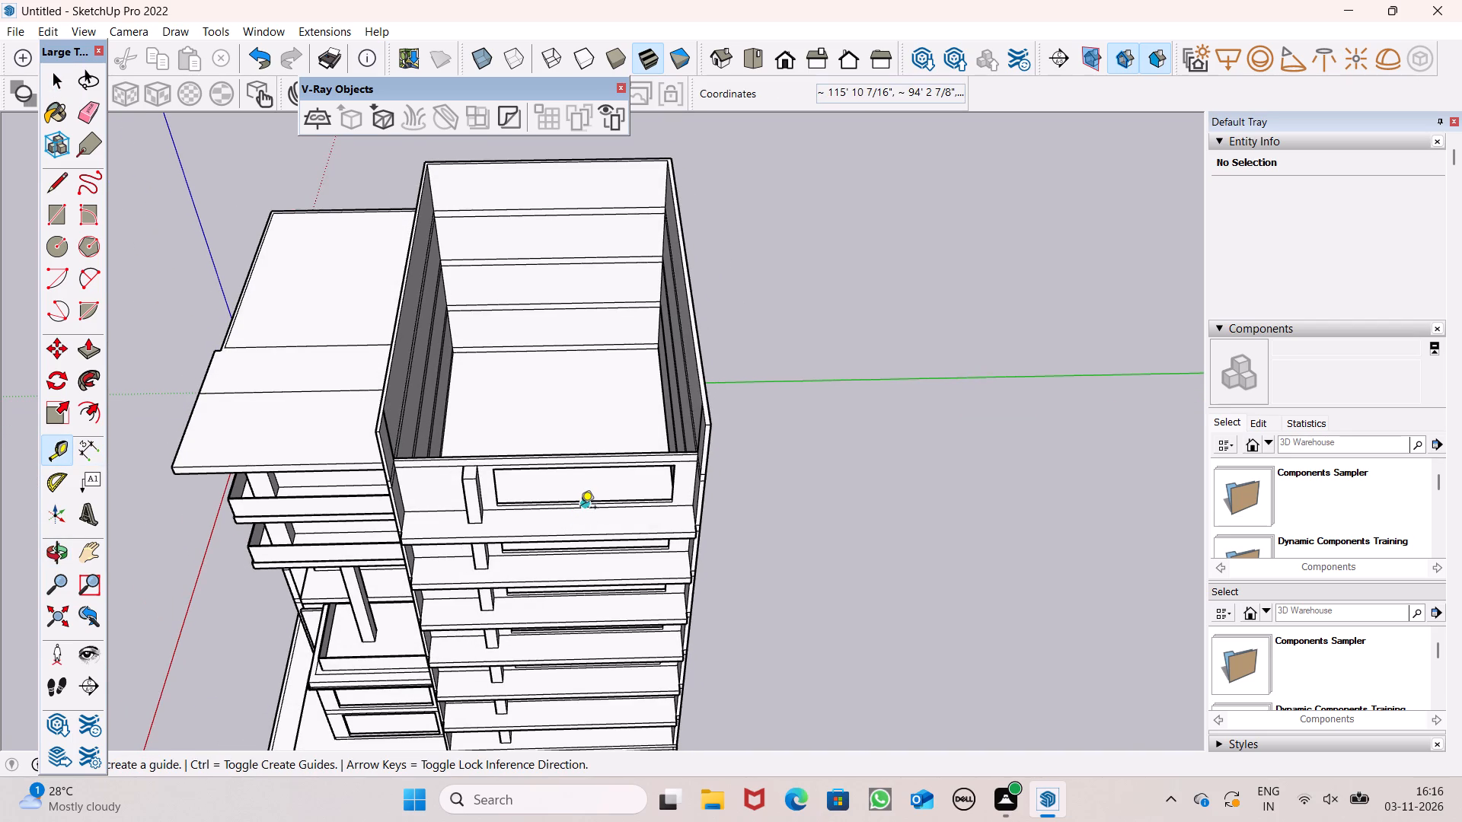
{"action": "scroll", "coordinate": [642, 345], "scroll_direction": "down", "scroll_amount": 4}
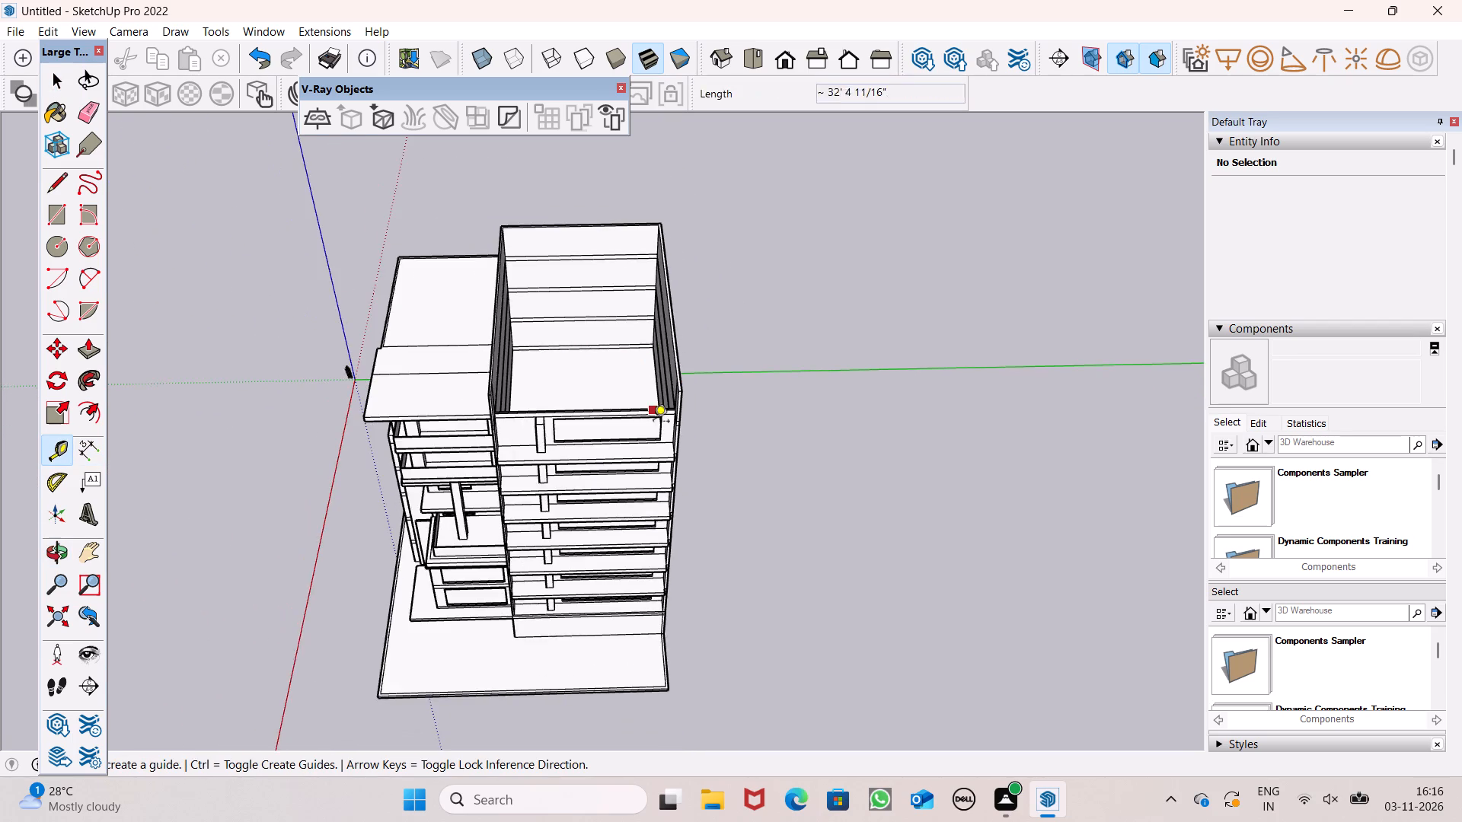
{"action": "middle_click_drag", "start_coordinate": [653, 429], "coordinate": [644, 491]}
{"action": "scroll", "coordinate": [581, 484], "scroll_direction": "up", "scroll_amount": 10}
{"action": "scroll", "coordinate": [541, 365], "scroll_direction": "down", "scroll_amount": 2}
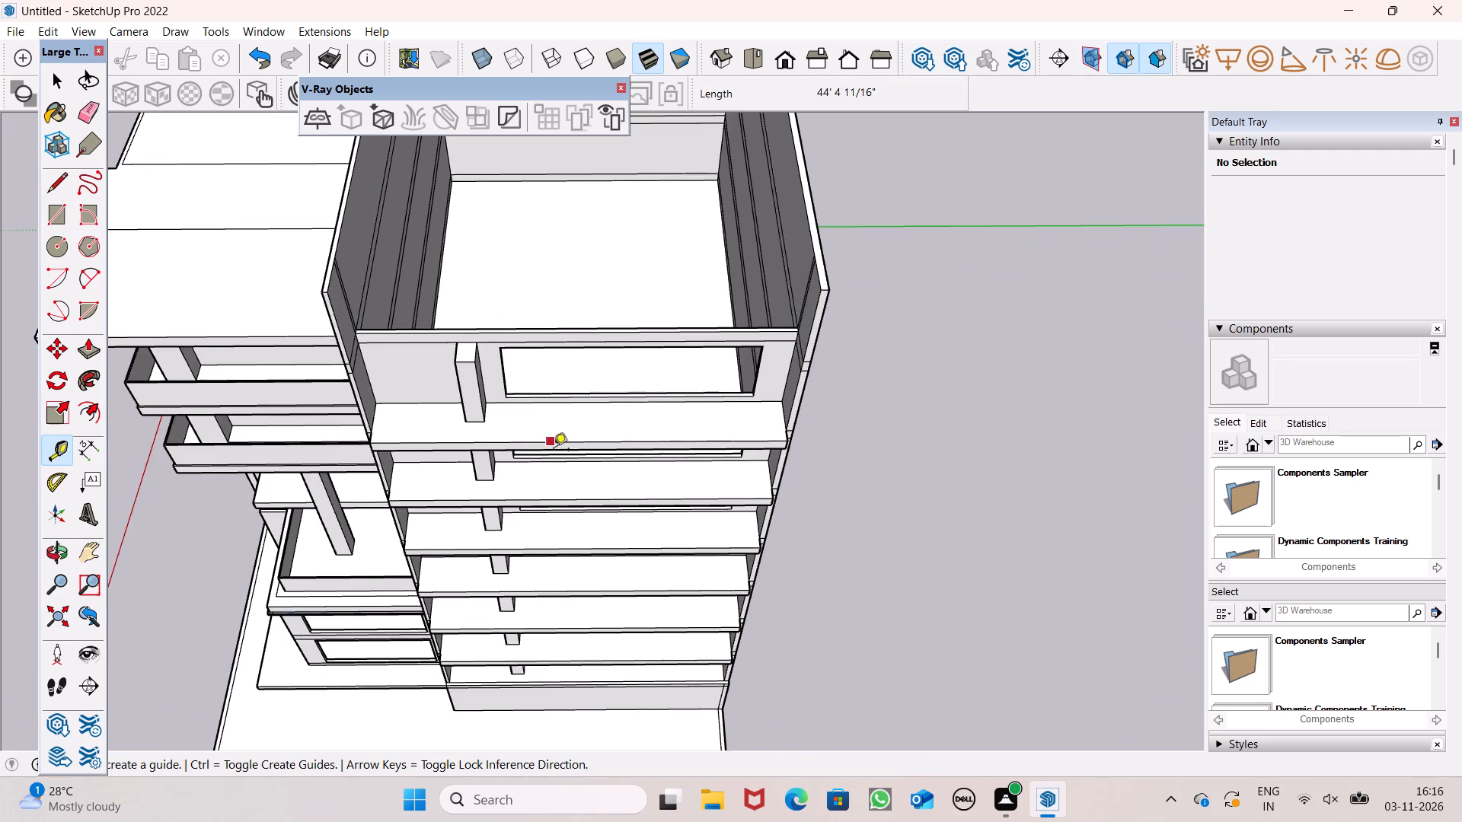
{"action": "middle_click_drag", "start_coordinate": [552, 449], "coordinate": [538, 486]}
{"action": "scroll", "coordinate": [538, 480], "scroll_direction": "up", "scroll_amount": 8}
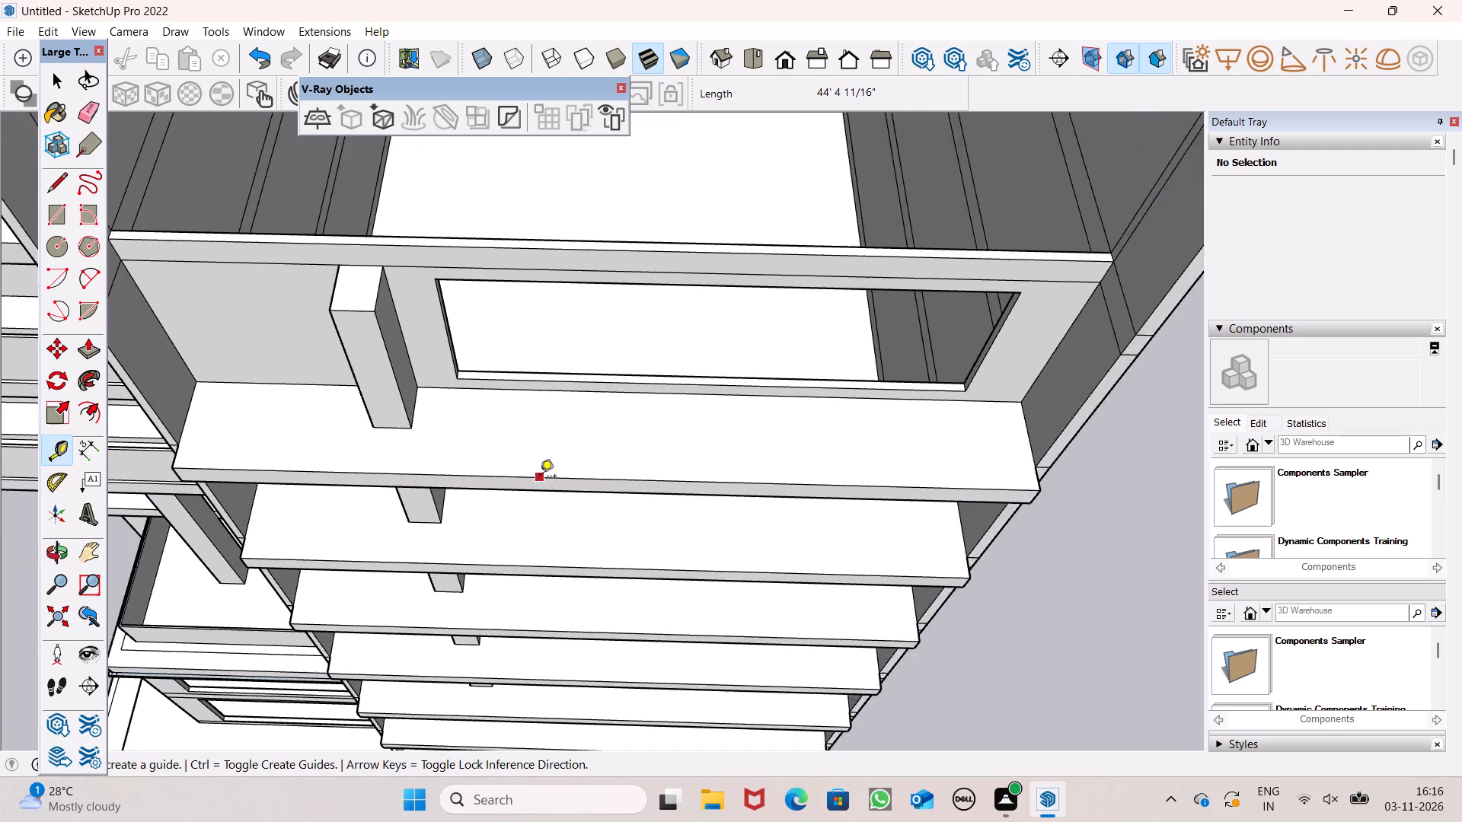
{"action": "left_click", "coordinate": [540, 476]}
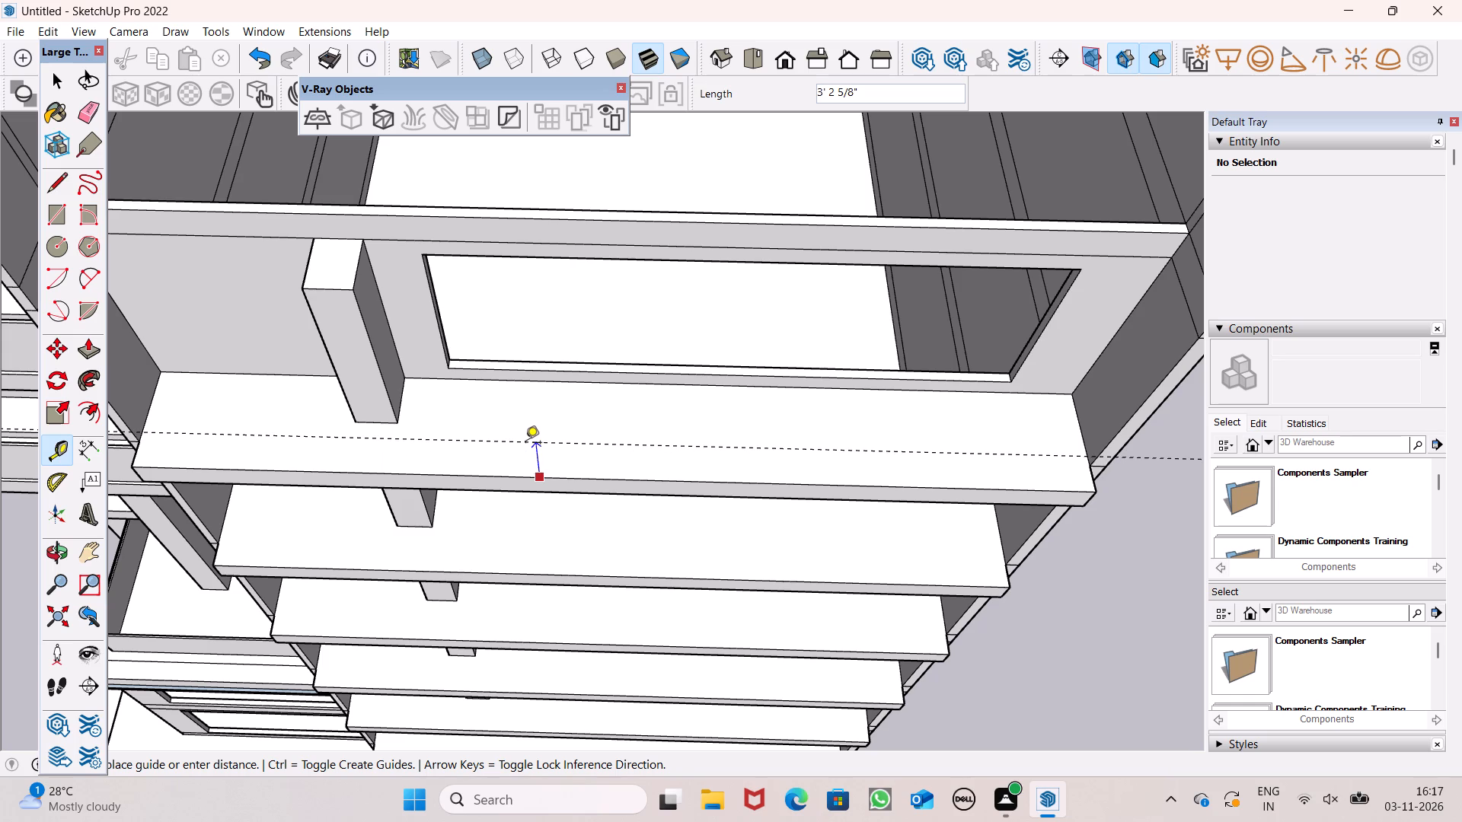
{"action": "scroll", "coordinate": [515, 451], "scroll_direction": "down", "scroll_amount": 1}
{"action": "scroll", "coordinate": [513, 457], "scroll_direction": "up", "scroll_amount": 5}
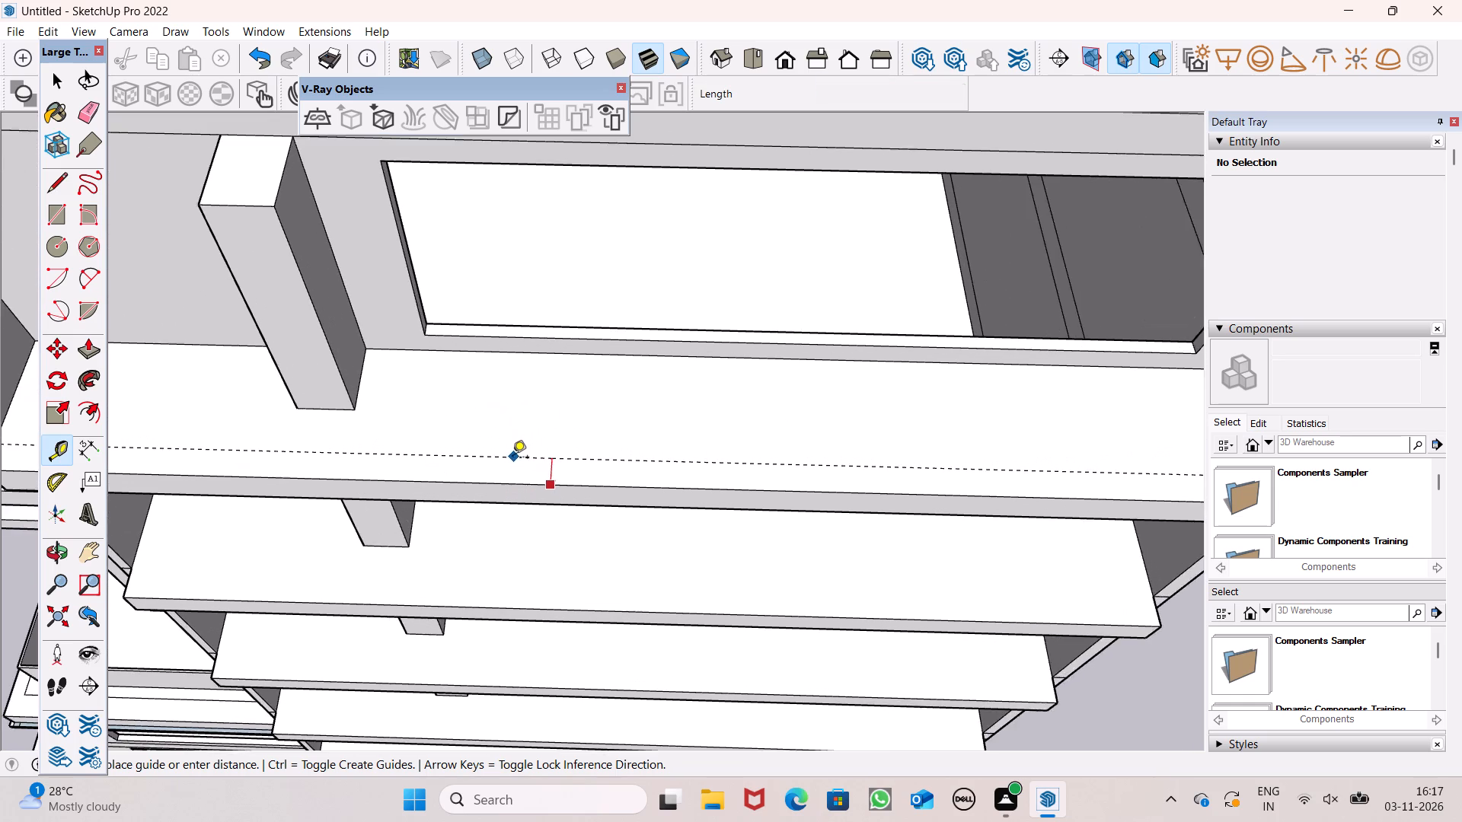
{"action": "left_click", "coordinate": [513, 476]}
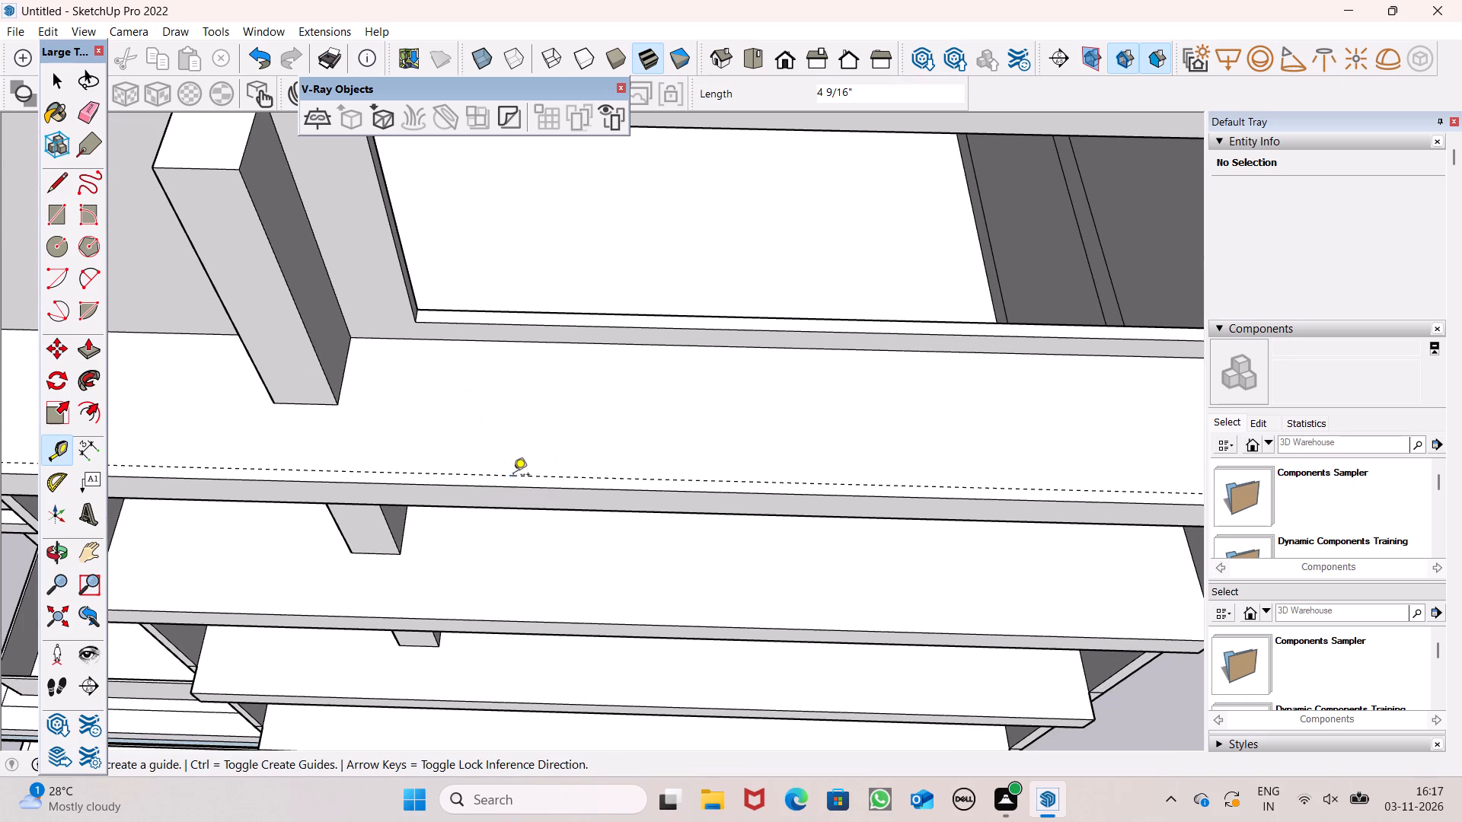
Add a second parallel guide on the topmost balcony slab, offset 2" inward from the first guide.
{"action": "scroll", "coordinate": [512, 476], "scroll_direction": "up", "scroll_amount": 6}
{"action": "left_click", "coordinate": [512, 476]}
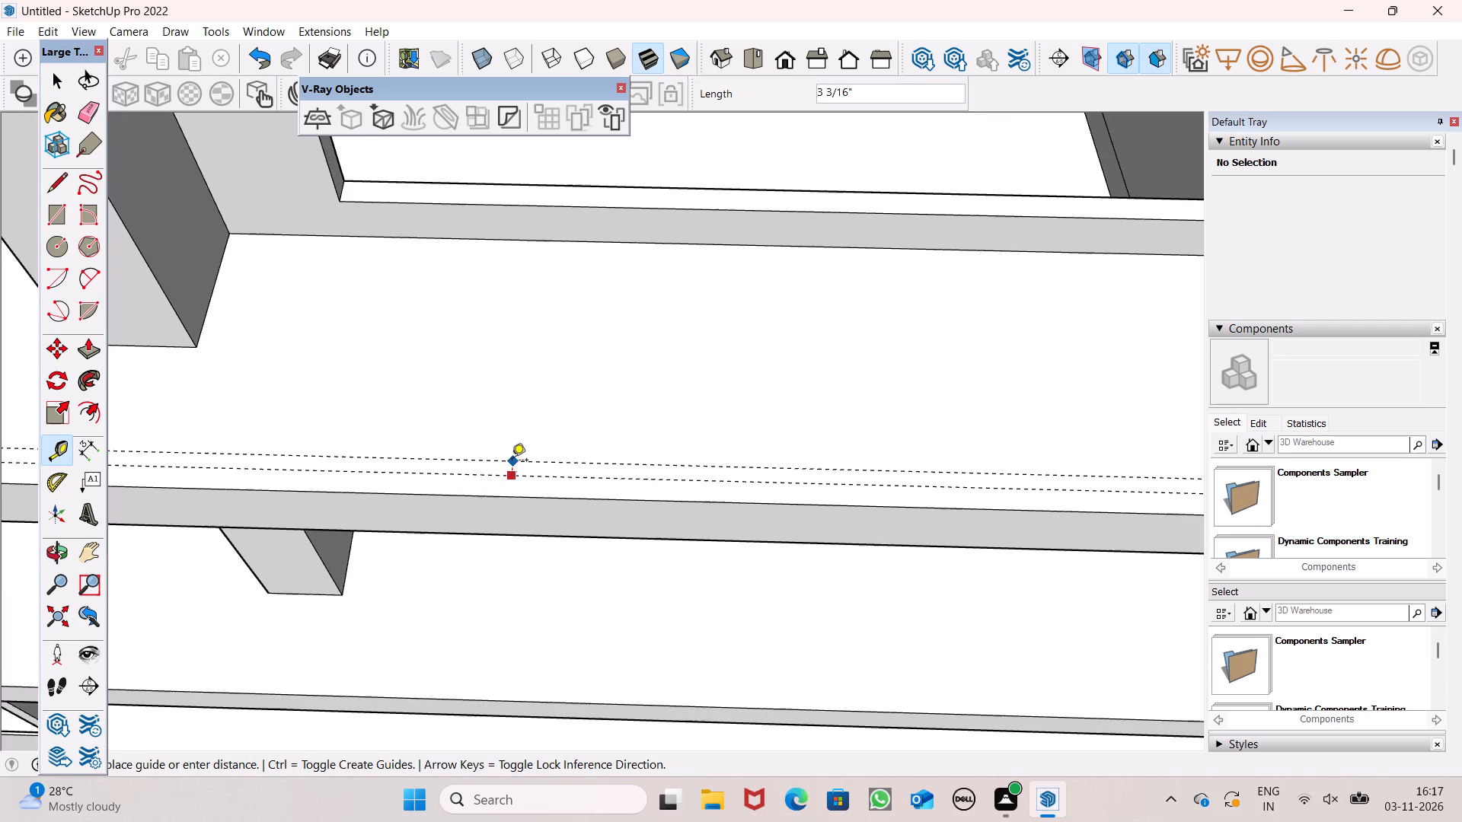
{"action": "key", "text": "2"}
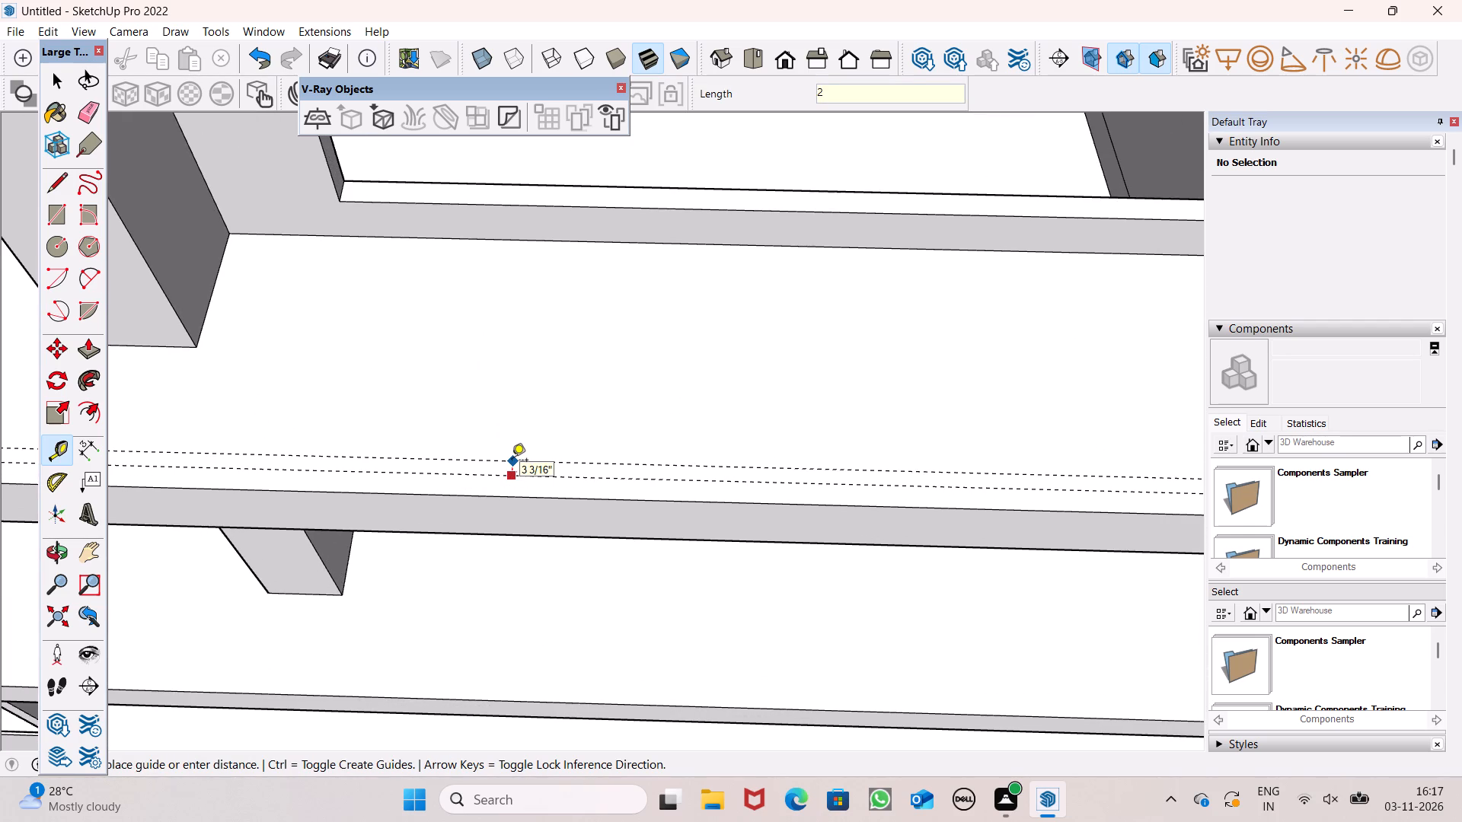
{"action": "key", "text": "shift+quotedbl"}
{"action": "key", "text": "Return"}
{"action": "scroll", "coordinate": [525, 419], "scroll_direction": "down", "scroll_amount": 6}
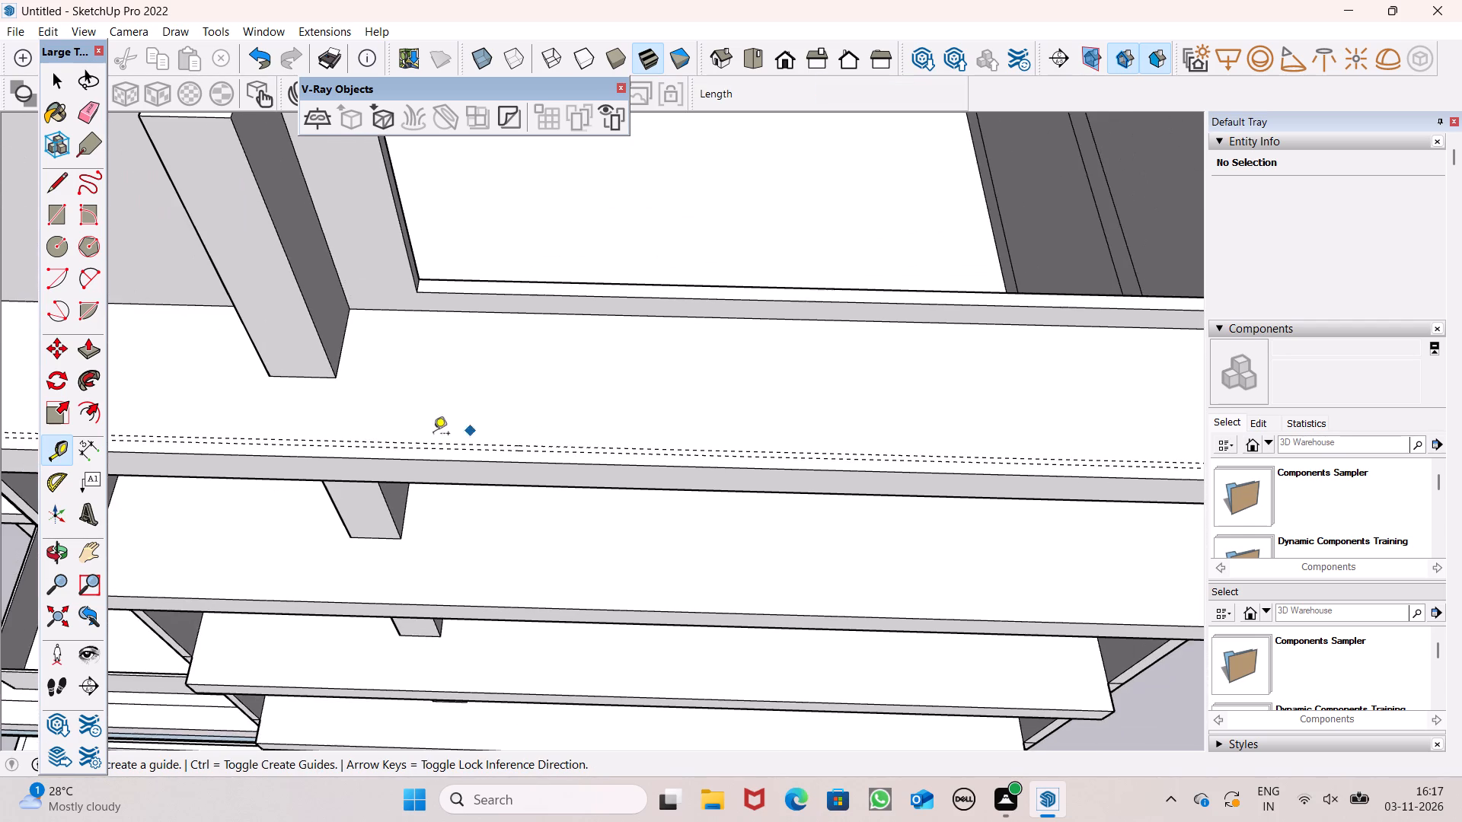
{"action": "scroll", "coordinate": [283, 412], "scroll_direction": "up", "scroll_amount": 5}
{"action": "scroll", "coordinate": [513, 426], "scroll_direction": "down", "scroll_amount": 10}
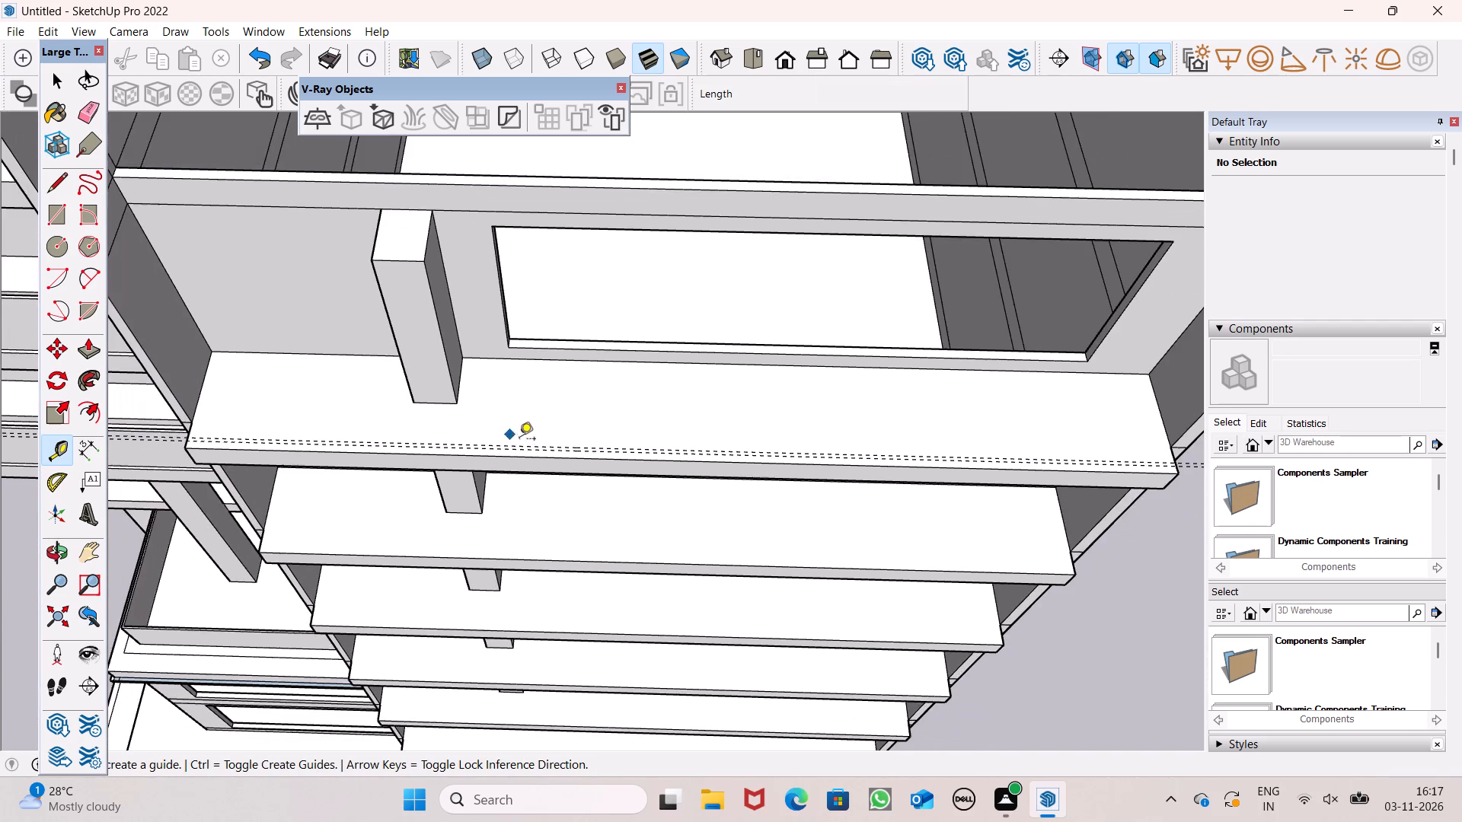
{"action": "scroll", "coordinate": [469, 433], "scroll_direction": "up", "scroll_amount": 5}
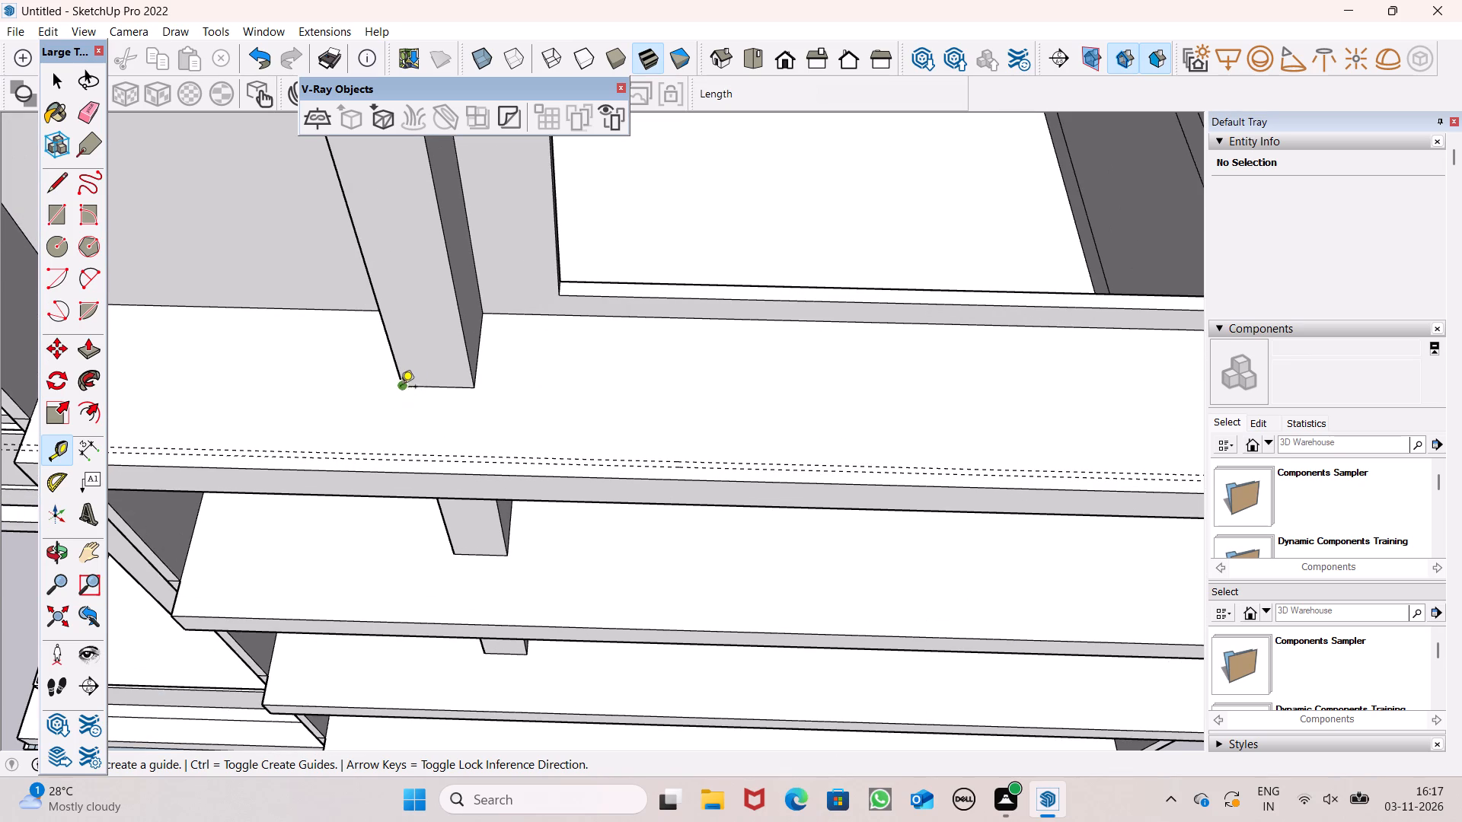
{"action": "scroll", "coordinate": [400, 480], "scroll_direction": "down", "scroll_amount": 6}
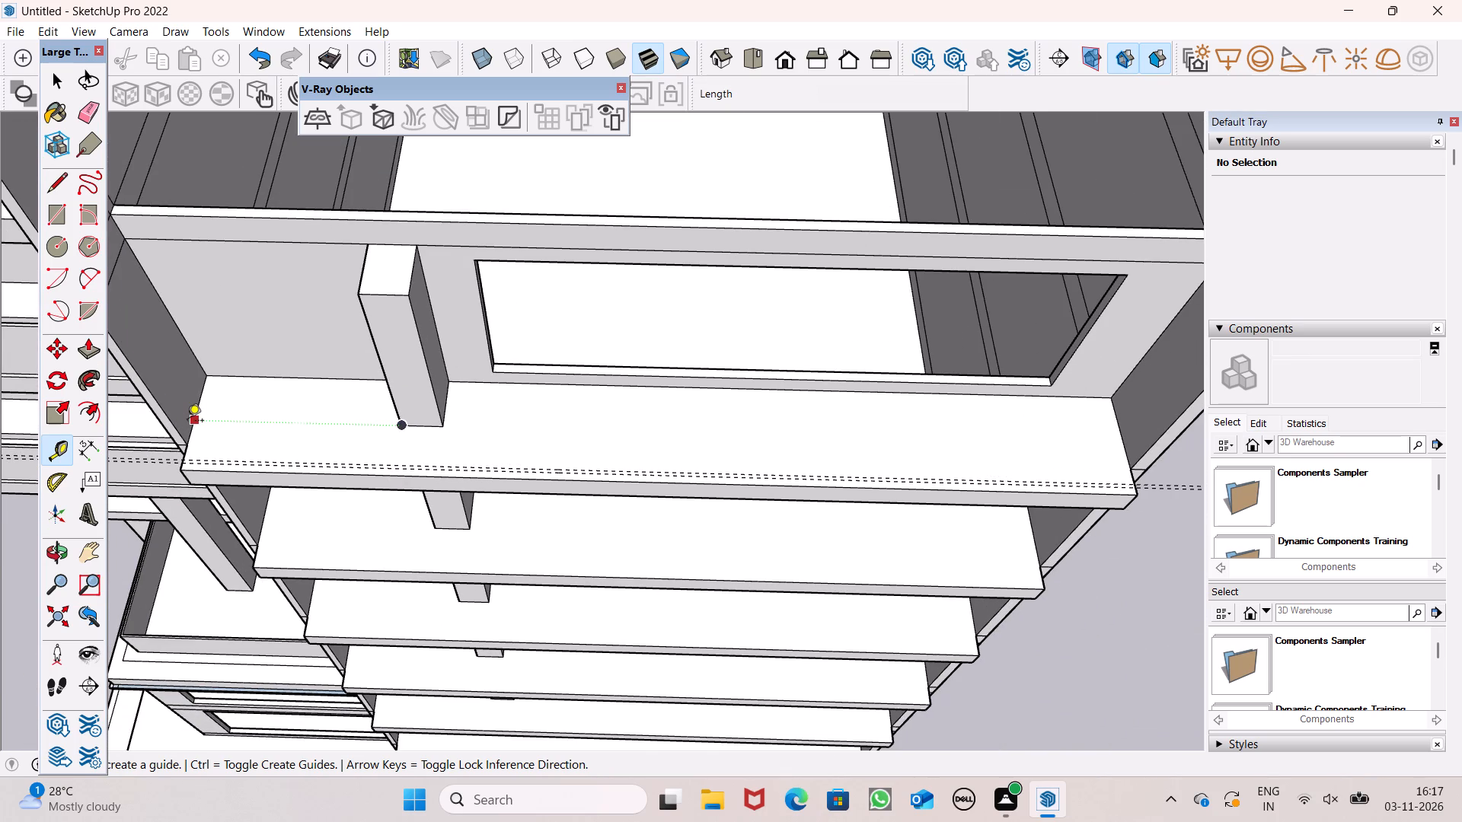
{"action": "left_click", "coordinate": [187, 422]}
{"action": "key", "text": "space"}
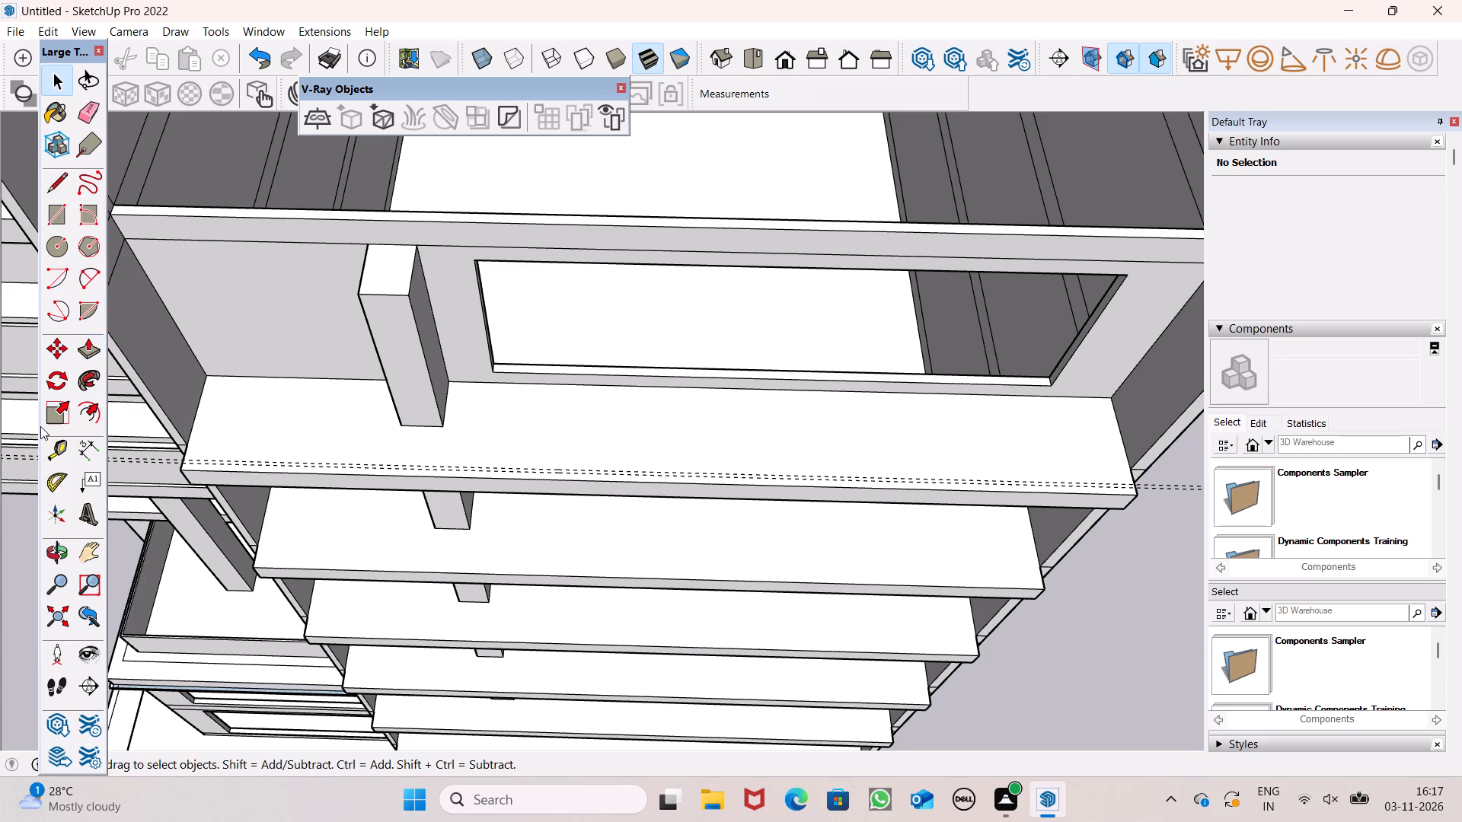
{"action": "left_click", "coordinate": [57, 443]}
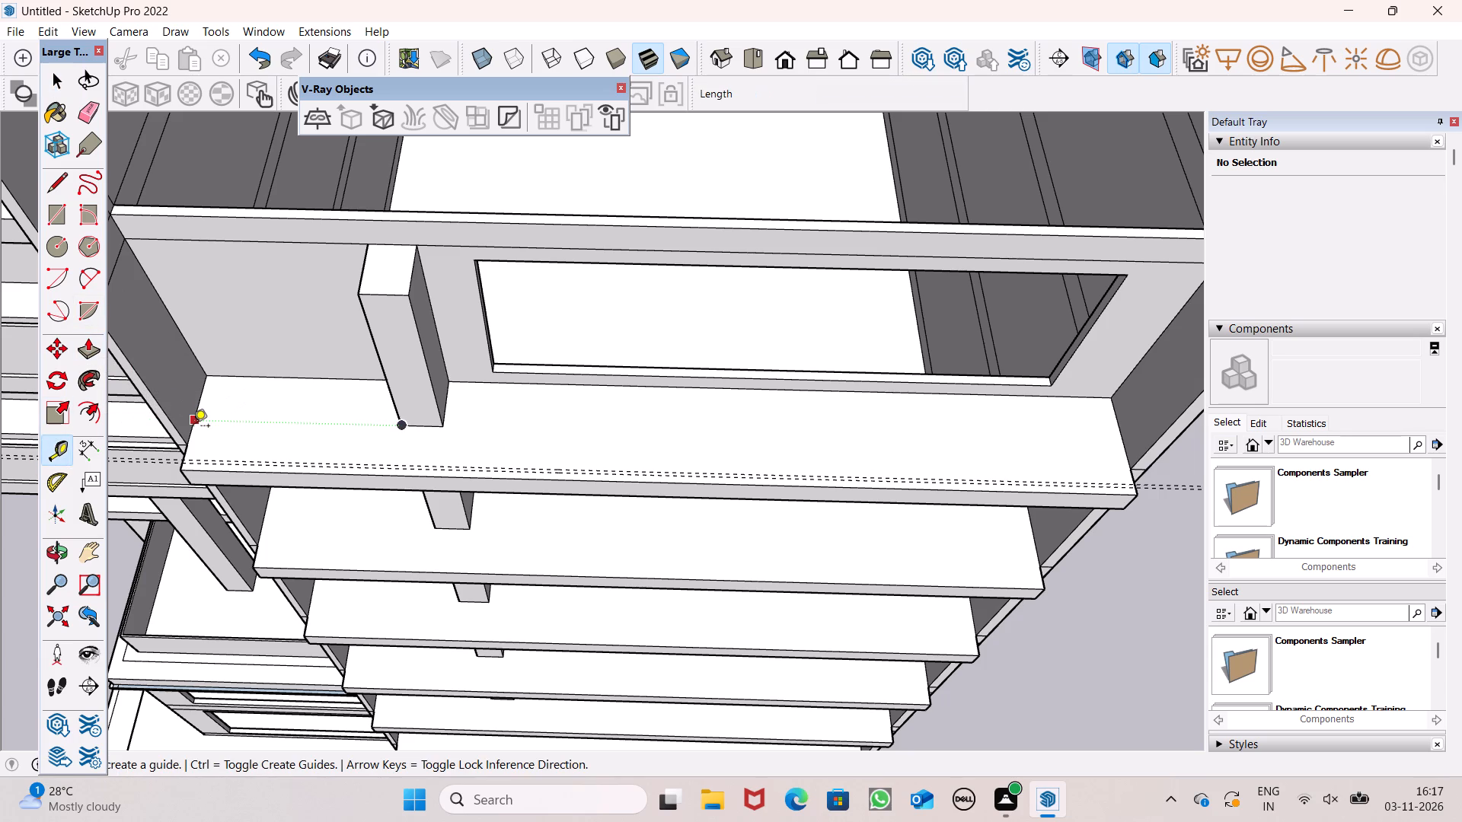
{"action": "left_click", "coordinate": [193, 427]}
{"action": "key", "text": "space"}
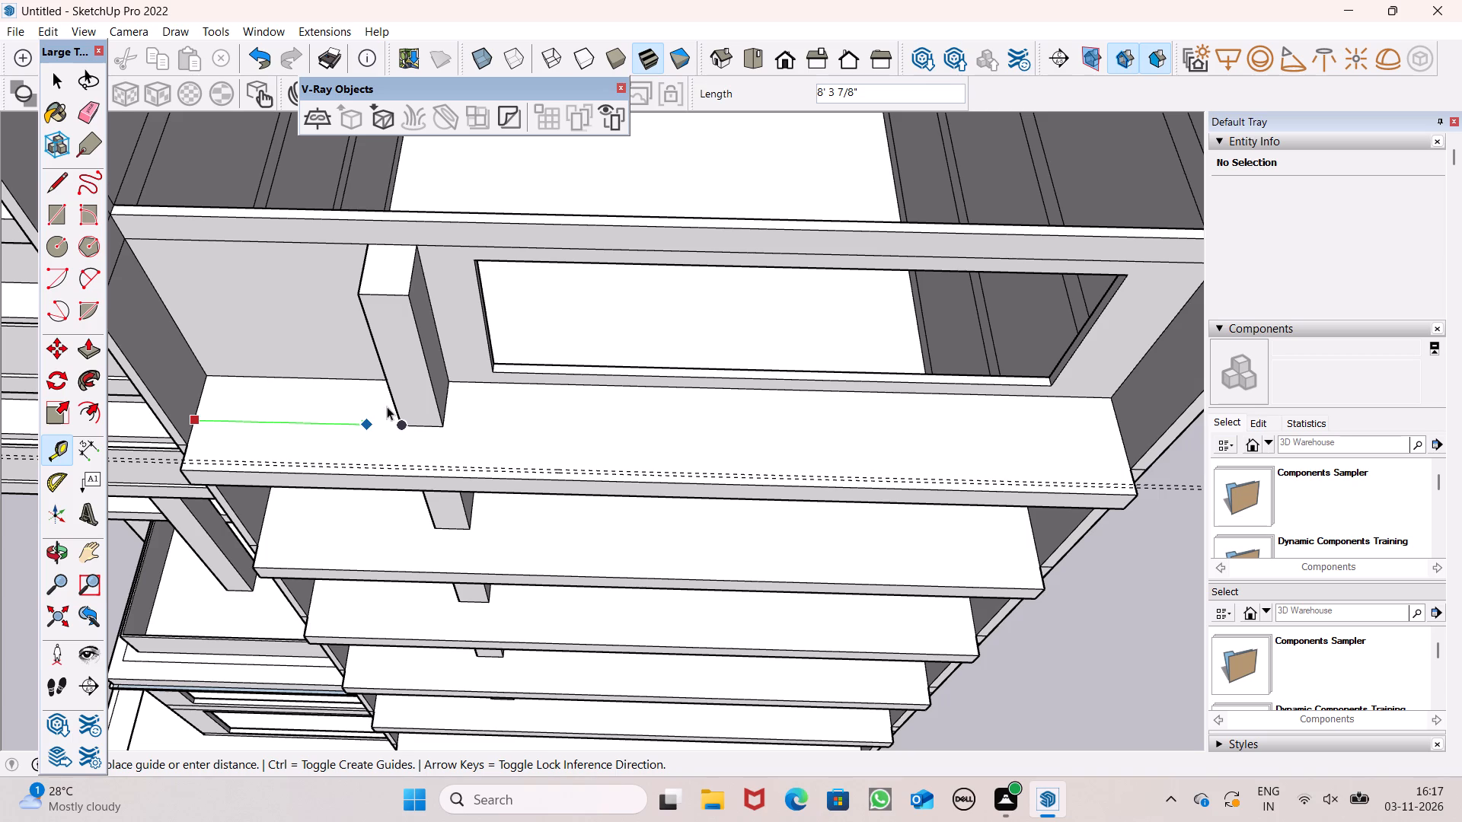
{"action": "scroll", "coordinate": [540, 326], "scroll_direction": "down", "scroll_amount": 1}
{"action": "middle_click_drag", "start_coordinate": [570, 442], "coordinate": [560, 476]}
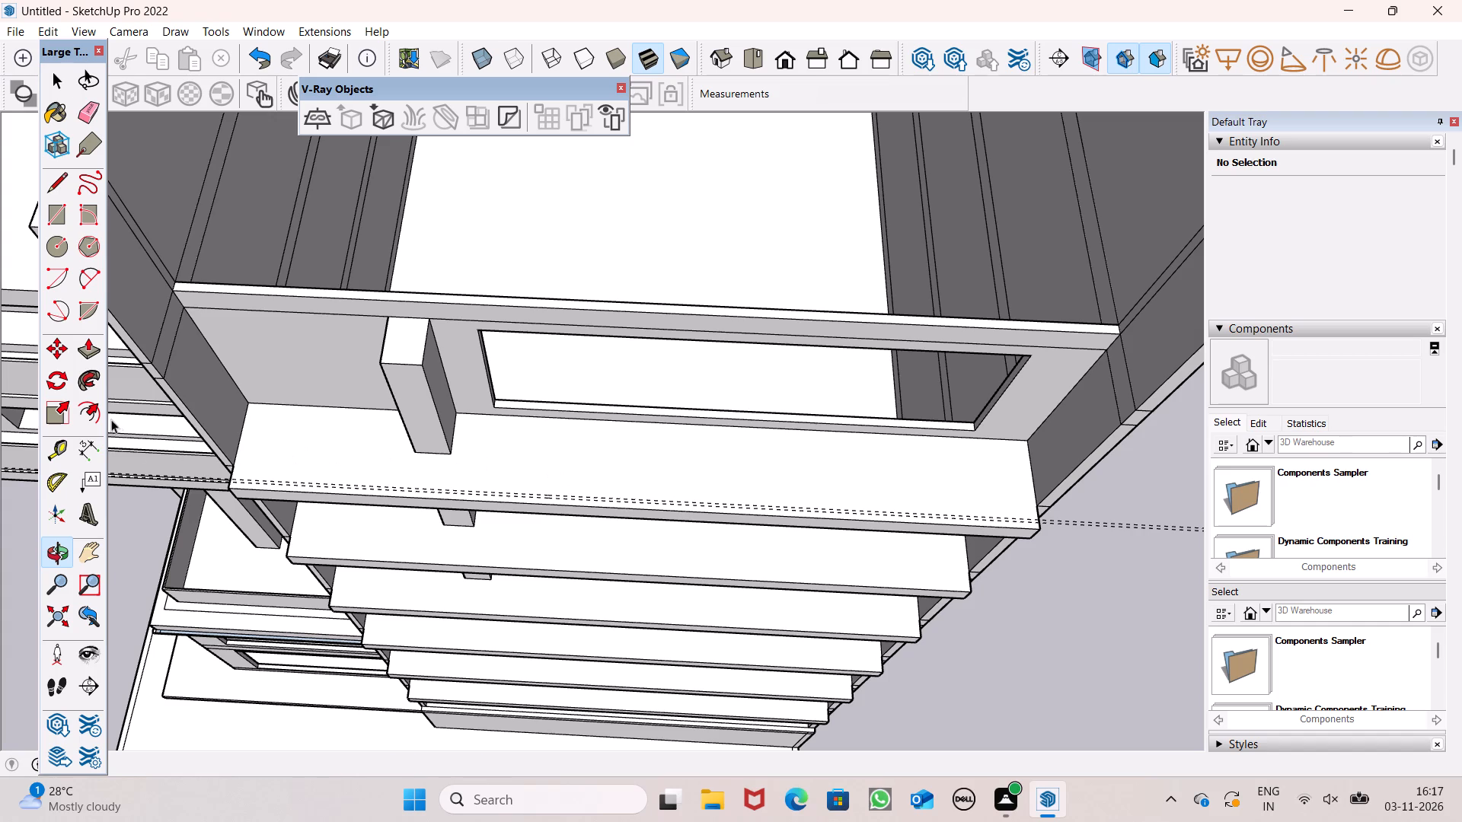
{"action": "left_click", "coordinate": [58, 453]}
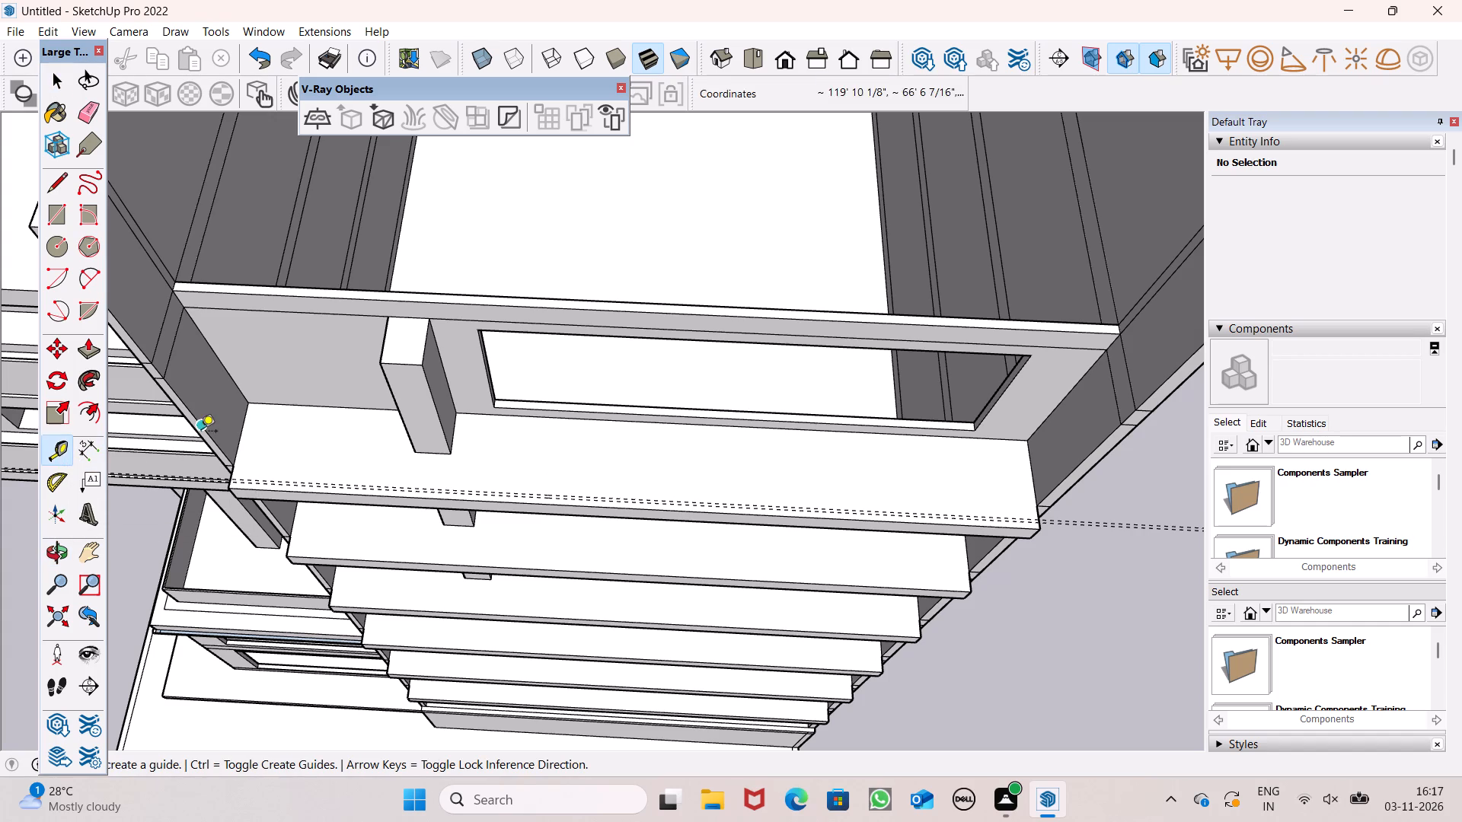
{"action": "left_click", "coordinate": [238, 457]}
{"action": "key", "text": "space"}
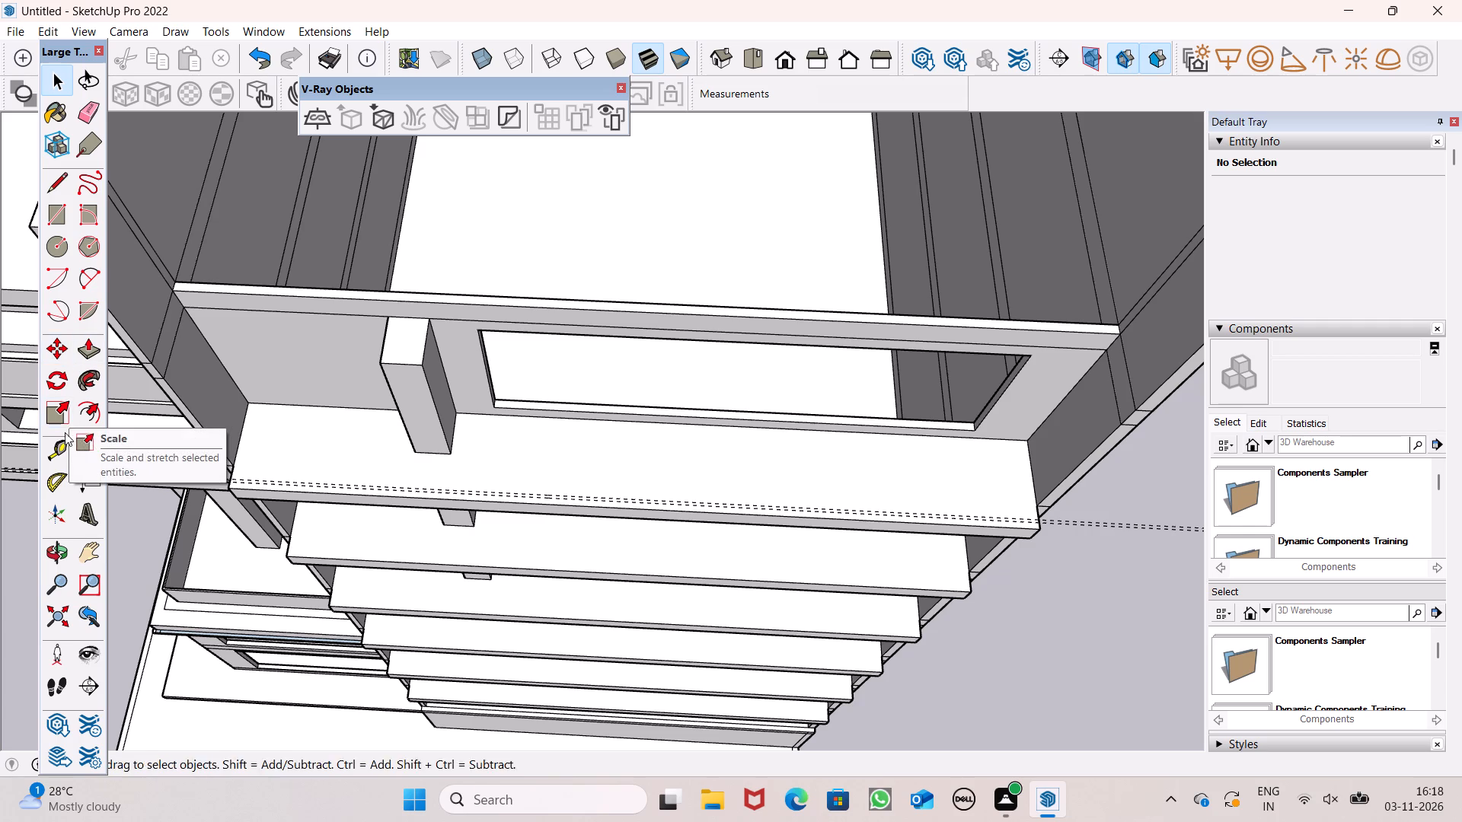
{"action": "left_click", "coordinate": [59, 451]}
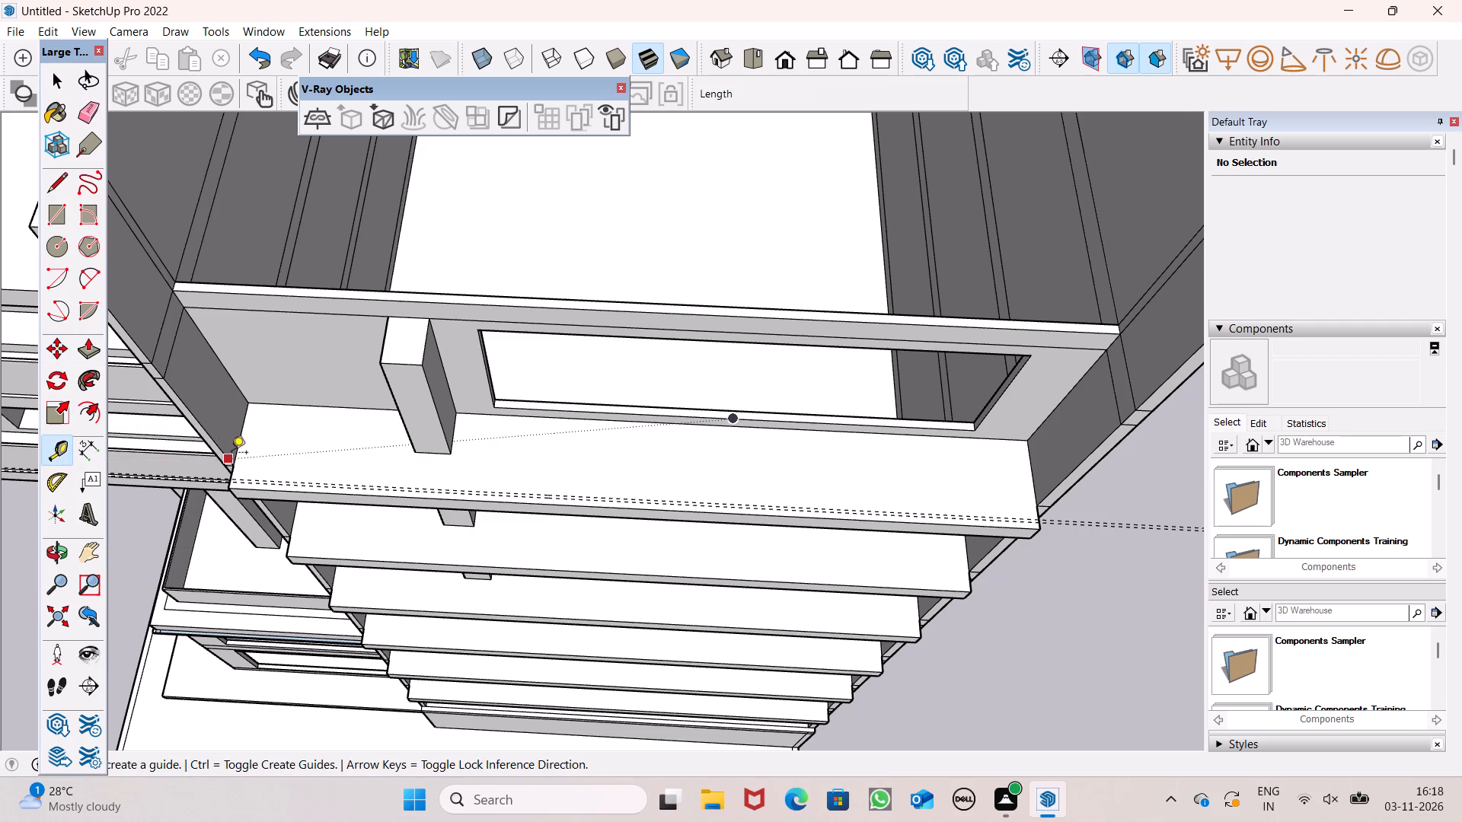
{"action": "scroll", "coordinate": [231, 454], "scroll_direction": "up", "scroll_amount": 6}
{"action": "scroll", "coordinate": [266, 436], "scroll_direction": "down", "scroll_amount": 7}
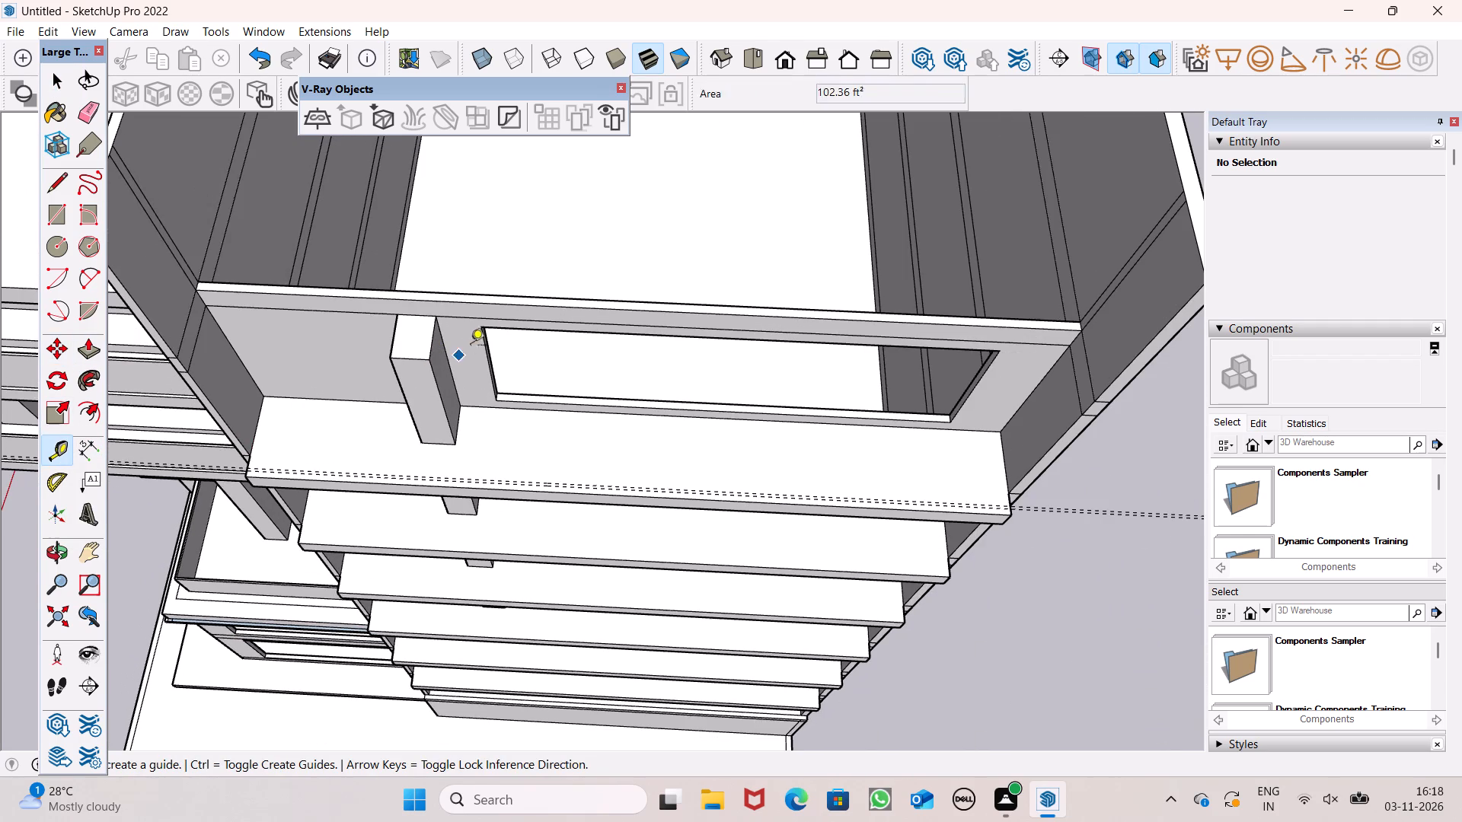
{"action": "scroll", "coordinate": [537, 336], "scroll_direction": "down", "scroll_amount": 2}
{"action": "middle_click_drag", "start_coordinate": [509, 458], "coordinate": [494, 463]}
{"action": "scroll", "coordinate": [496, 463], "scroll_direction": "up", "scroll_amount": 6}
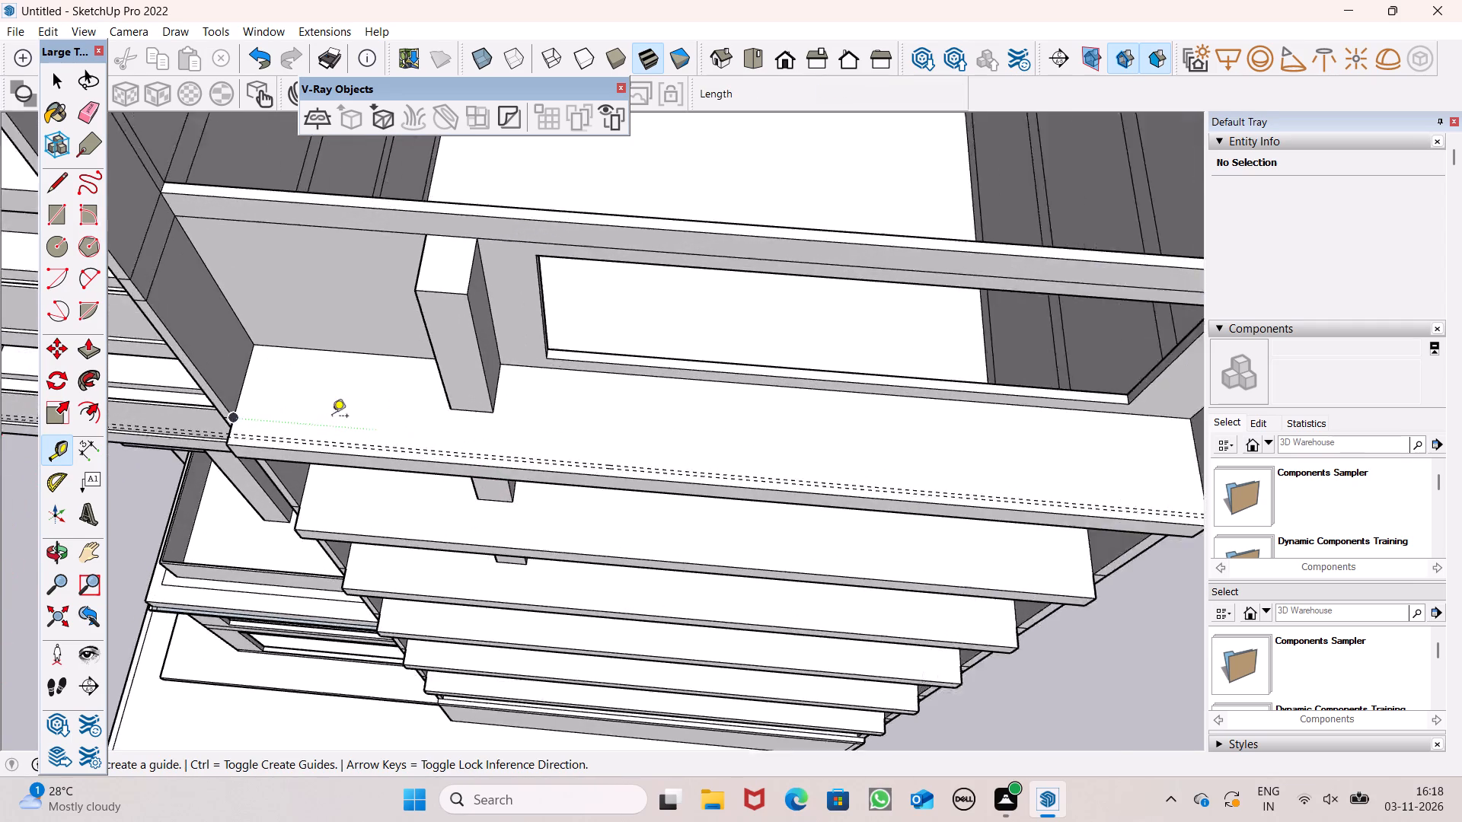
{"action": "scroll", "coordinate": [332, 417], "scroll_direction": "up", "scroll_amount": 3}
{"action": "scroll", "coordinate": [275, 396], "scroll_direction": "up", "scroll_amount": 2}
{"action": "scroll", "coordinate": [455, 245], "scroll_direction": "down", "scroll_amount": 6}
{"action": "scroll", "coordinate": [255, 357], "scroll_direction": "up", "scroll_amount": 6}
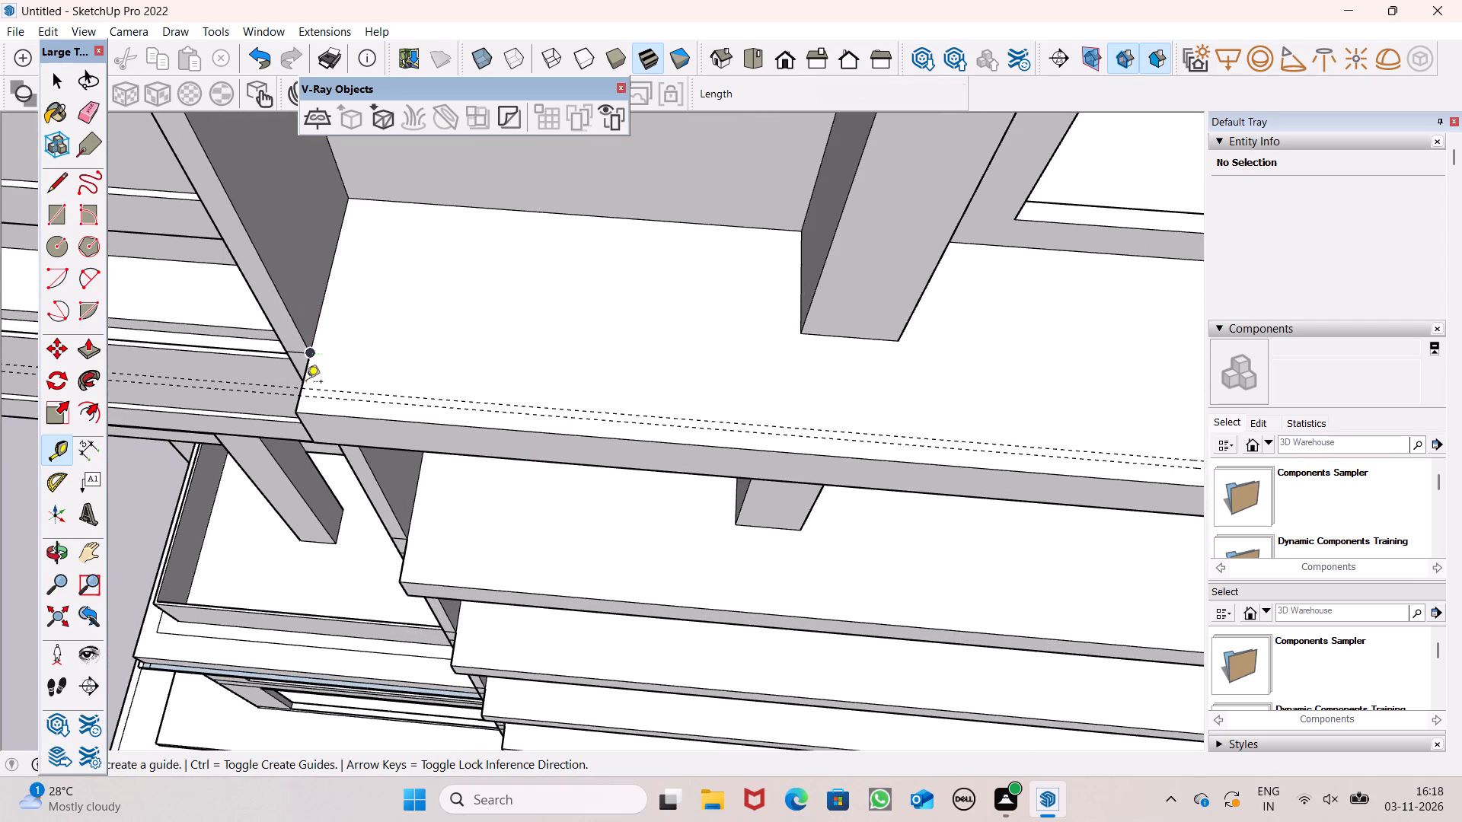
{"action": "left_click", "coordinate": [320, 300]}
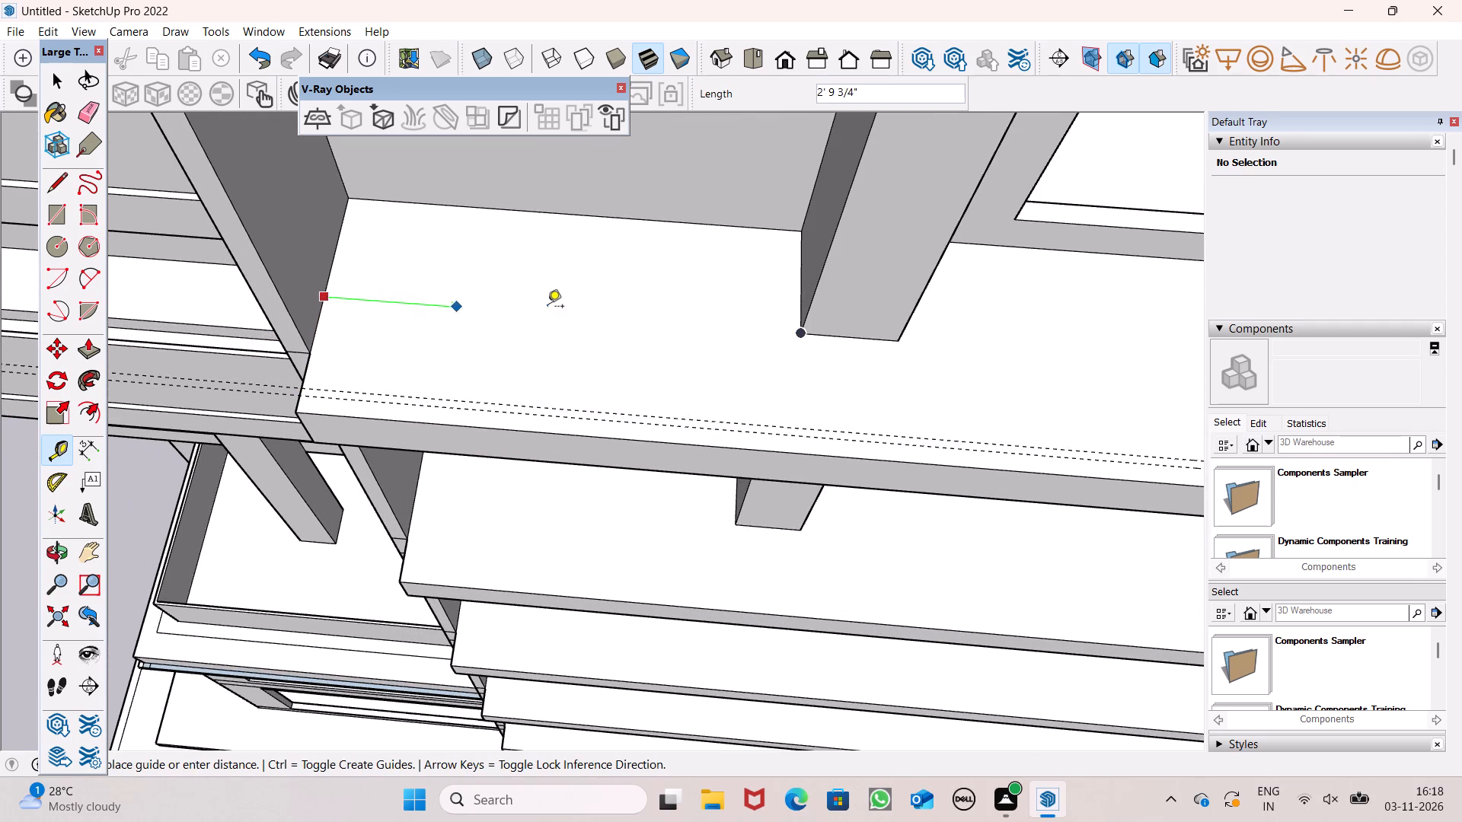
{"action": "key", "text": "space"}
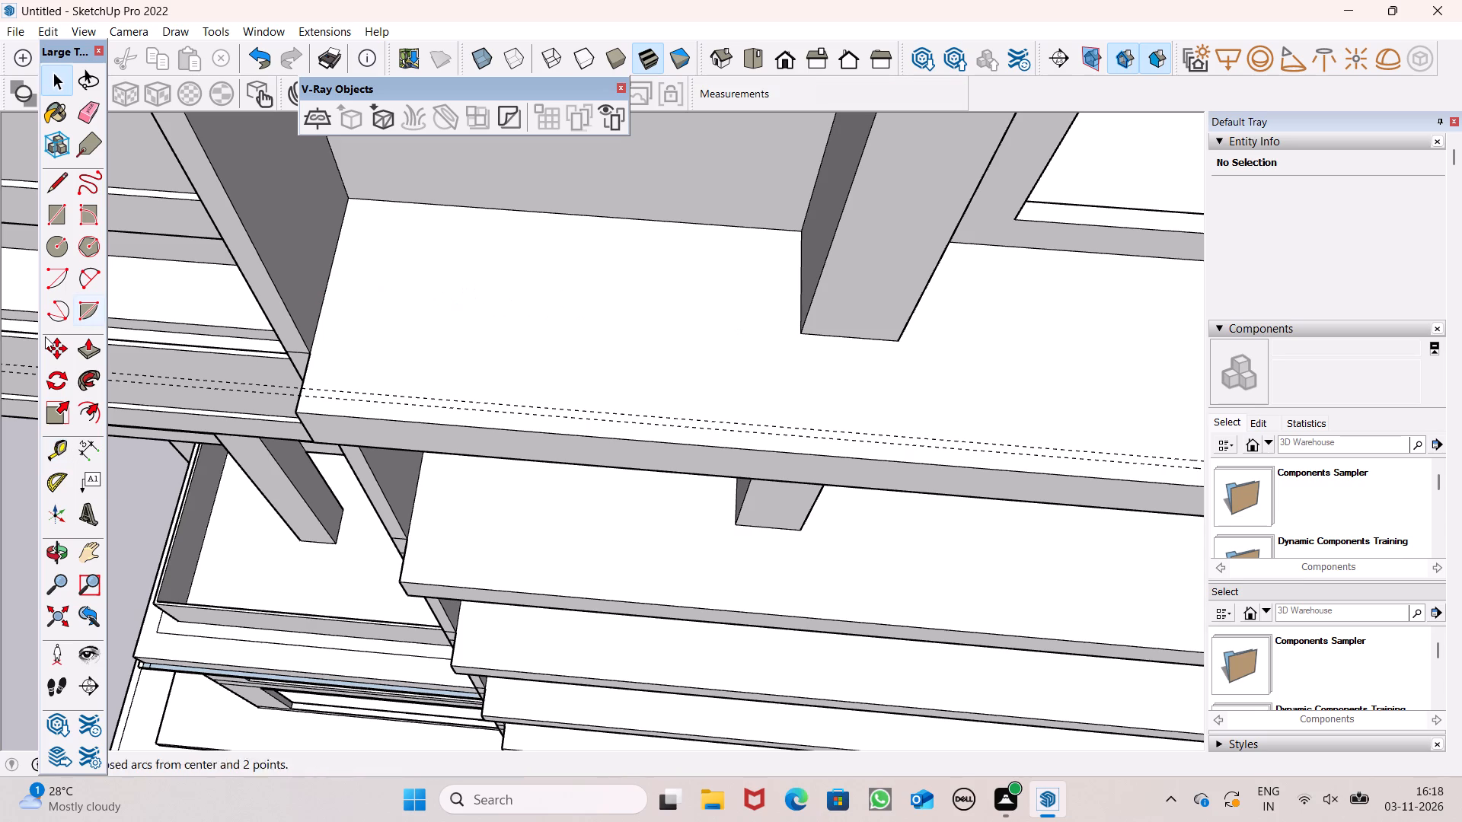
Place a guide across the topmost balcony slab, parallel to its short end edge and about 10' 7 11/16" in, in line with the column.
{"action": "left_click", "coordinate": [65, 446]}
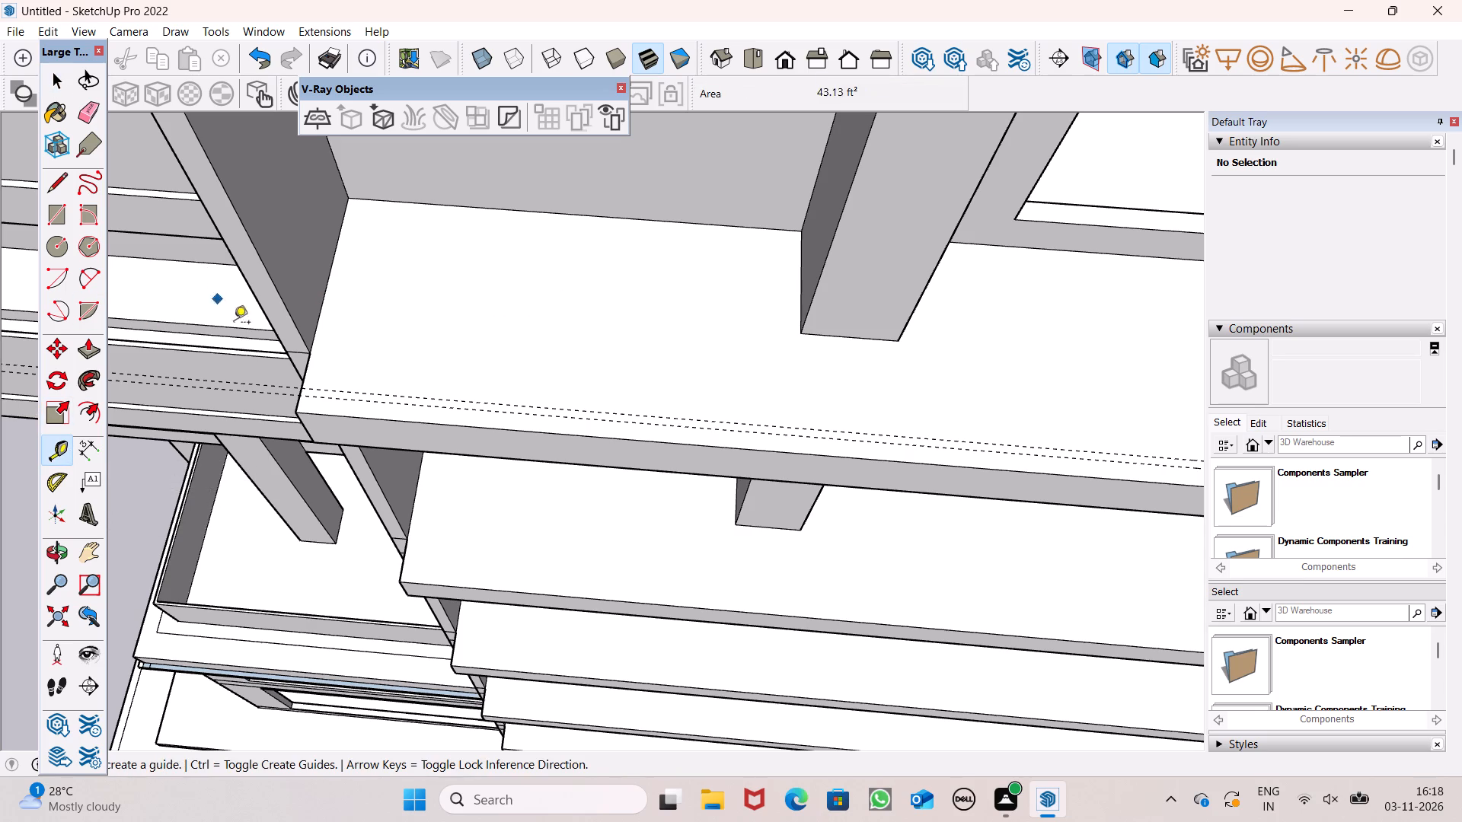
{"action": "left_click", "coordinate": [301, 378]}
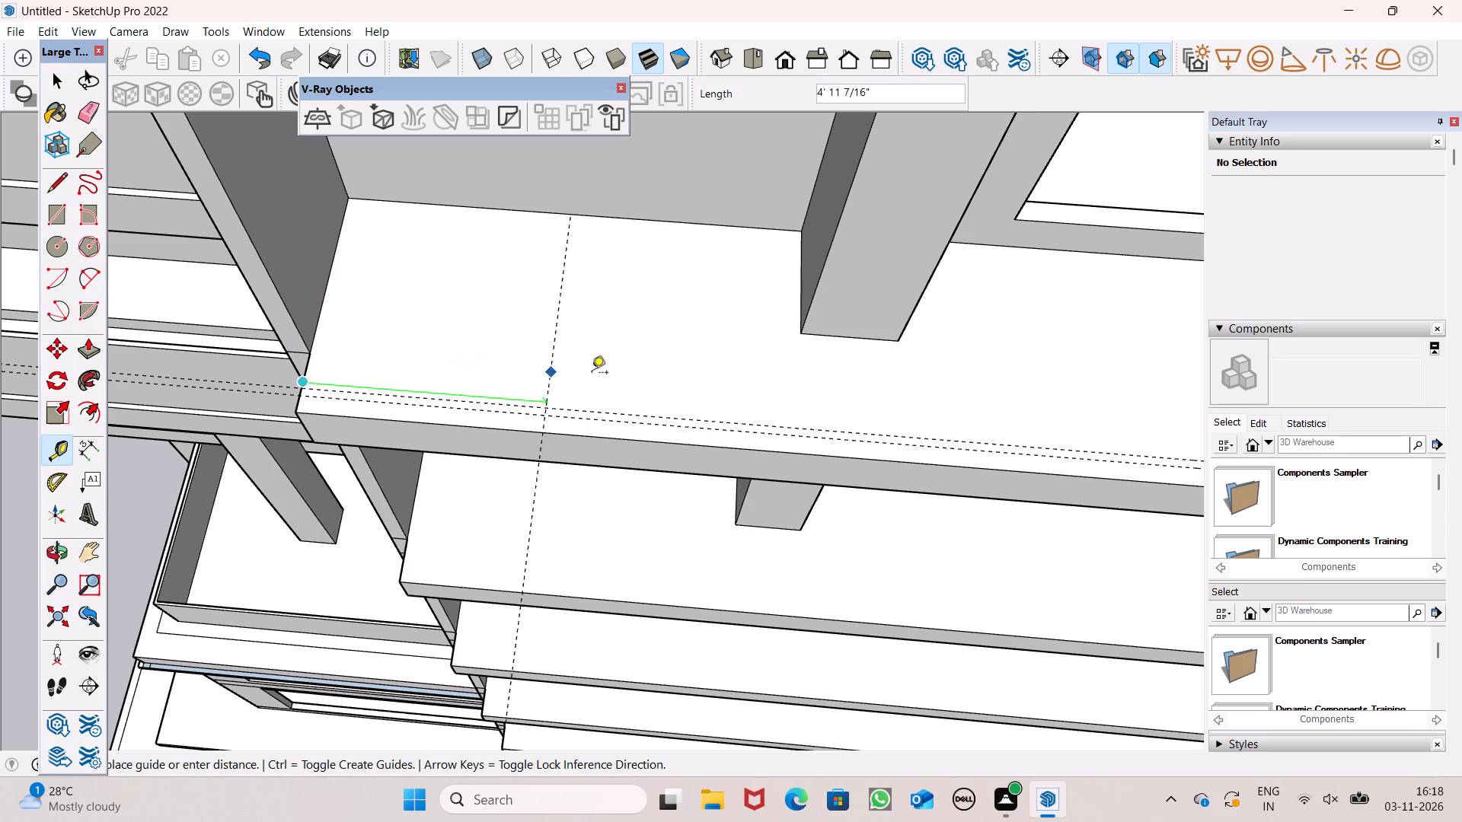
{"action": "scroll", "coordinate": [665, 375], "scroll_direction": "down", "scroll_amount": 5}
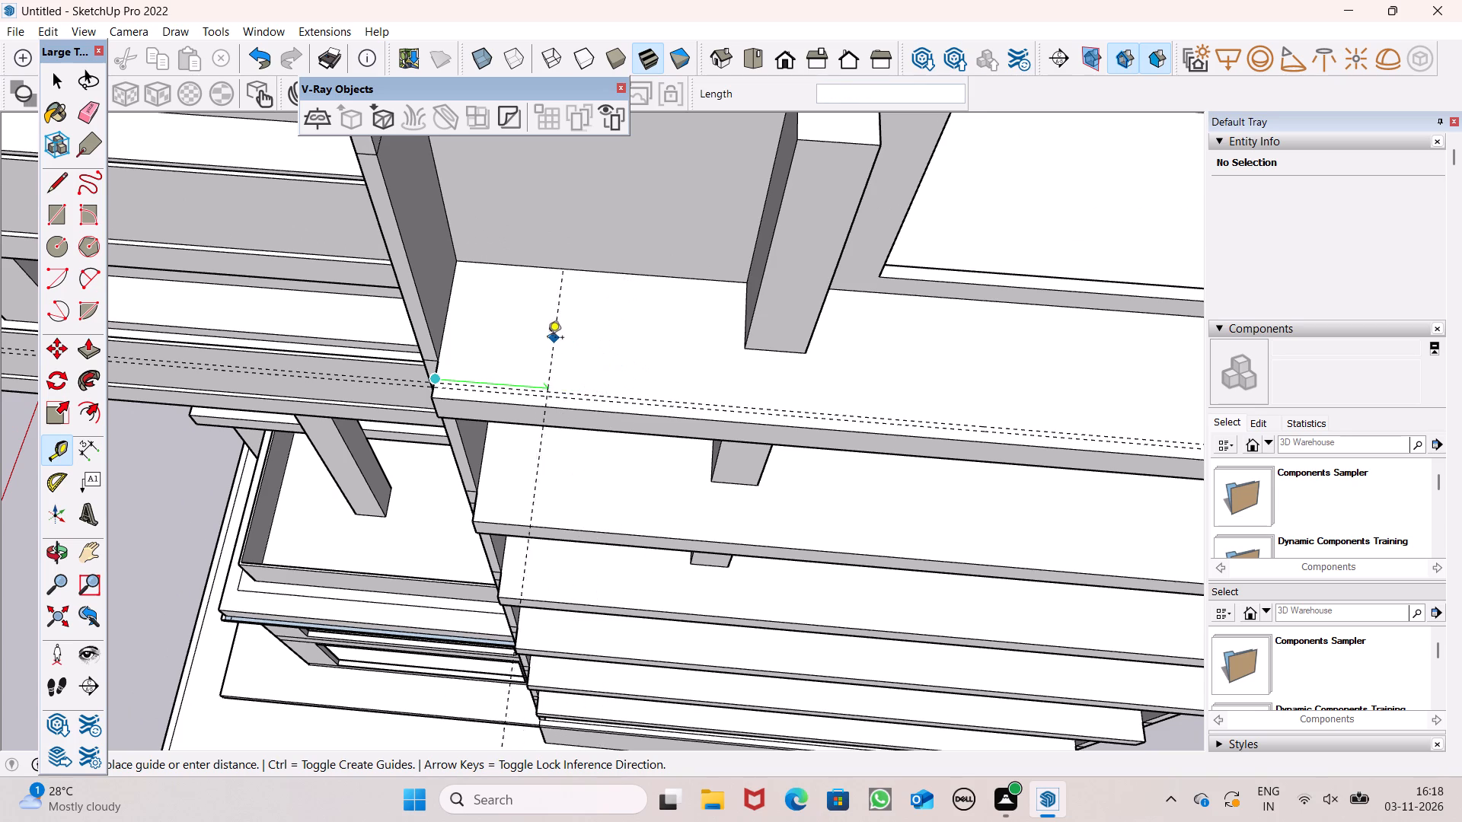
{"action": "scroll", "coordinate": [439, 350], "scroll_direction": "down", "scroll_amount": 4}
{"action": "scroll", "coordinate": [672, 366], "scroll_direction": "up", "scroll_amount": 7}
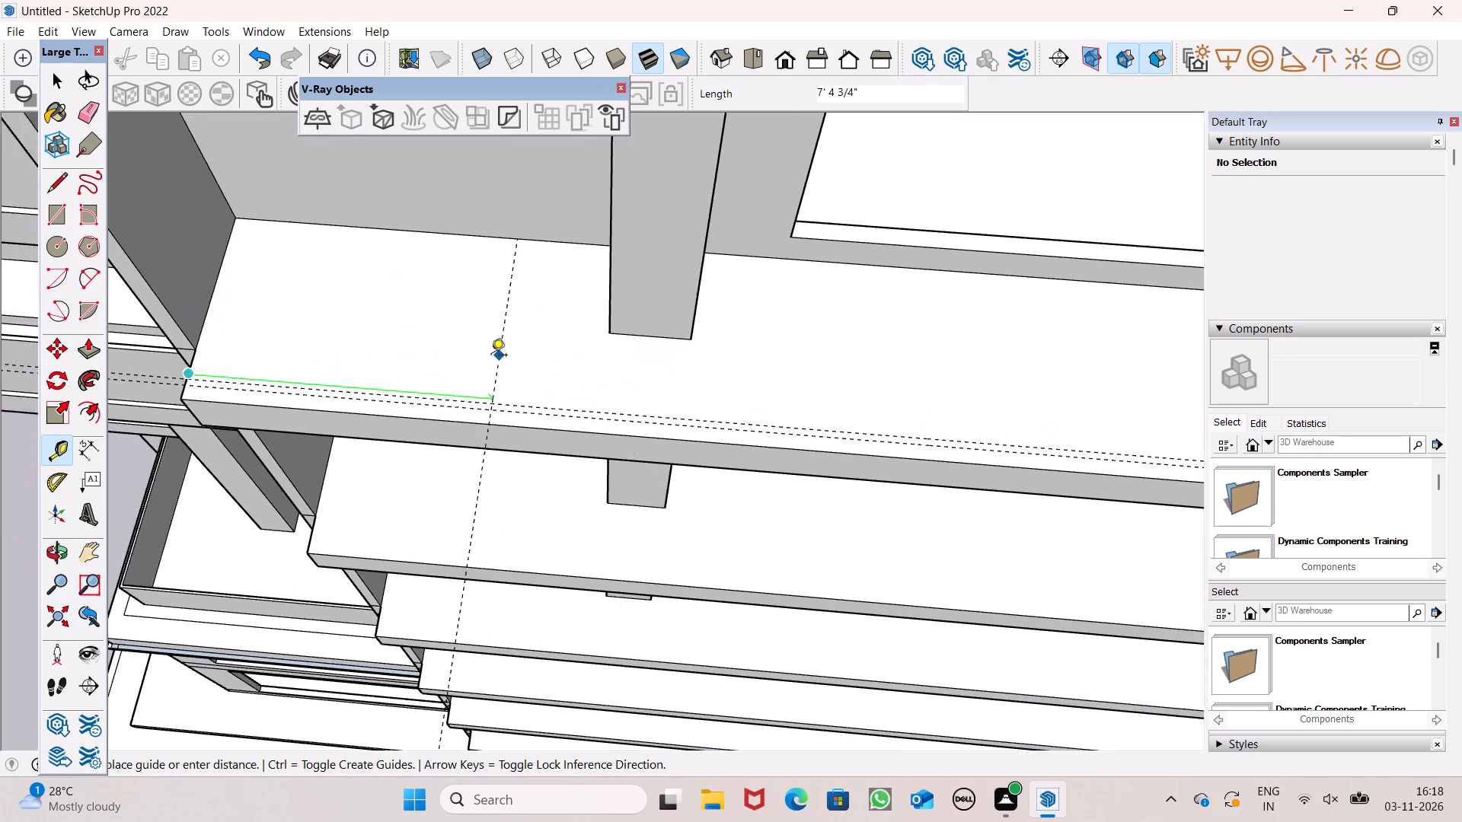
{"action": "scroll", "coordinate": [491, 356], "scroll_direction": "down", "scroll_amount": 2}
{"action": "middle_click_drag", "start_coordinate": [654, 427], "coordinate": [639, 452]}
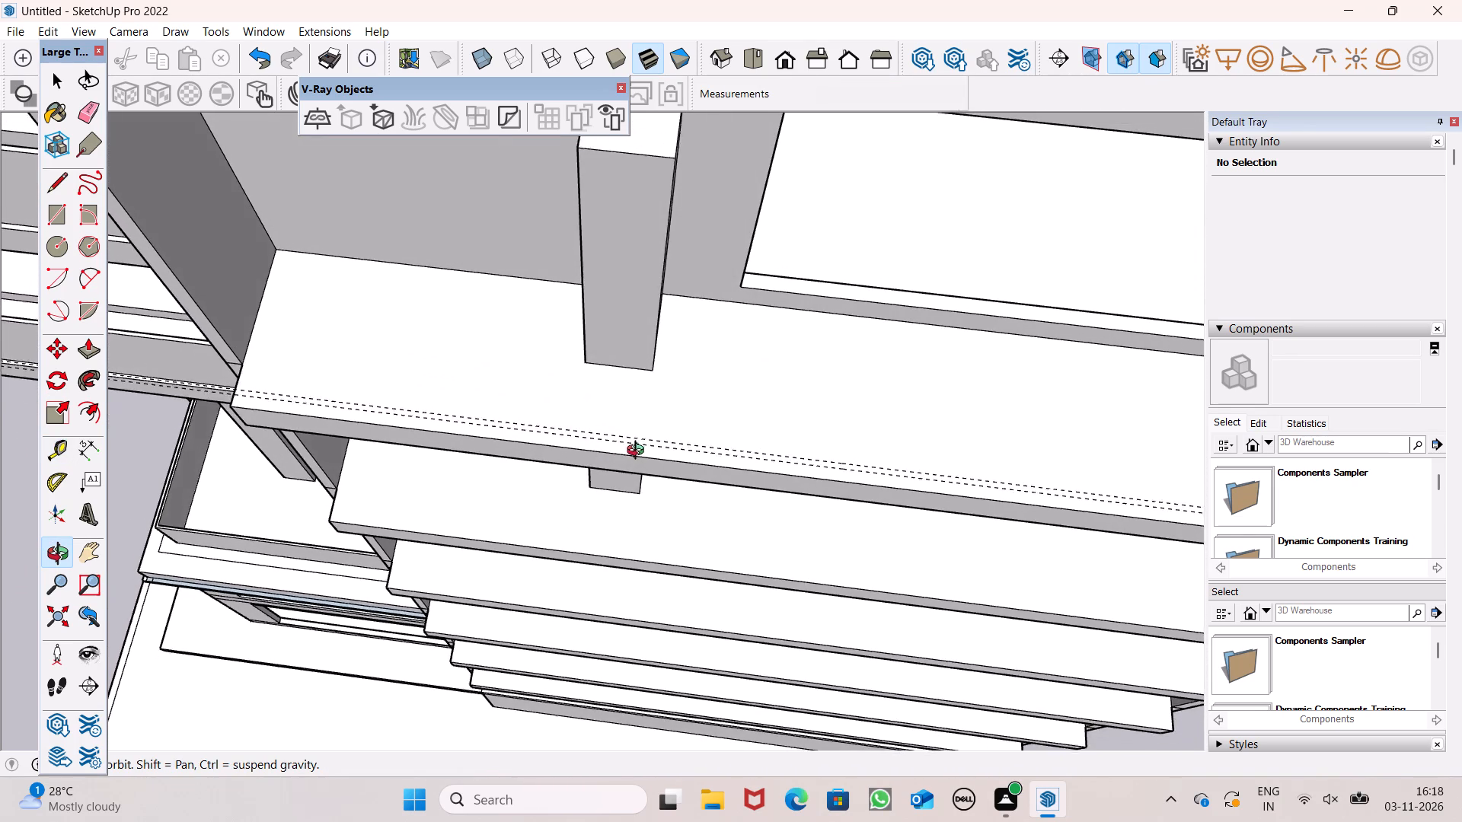
{"action": "middle_click_drag", "start_coordinate": [639, 452], "coordinate": [640, 445]}
{"action": "scroll", "coordinate": [605, 387], "scroll_direction": "up", "scroll_amount": 1}
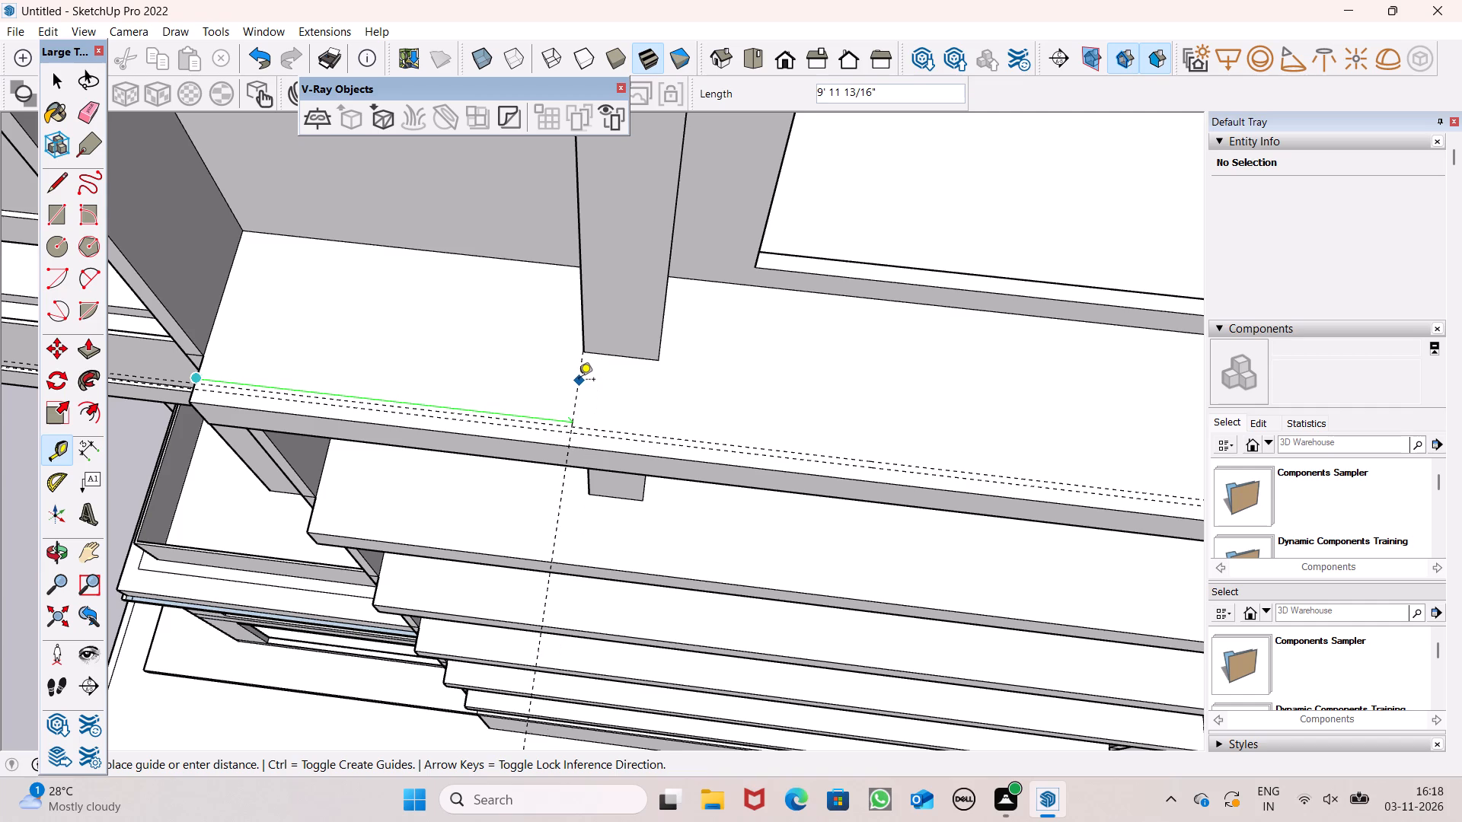
{"action": "scroll", "coordinate": [579, 381], "scroll_direction": "down", "scroll_amount": 1}
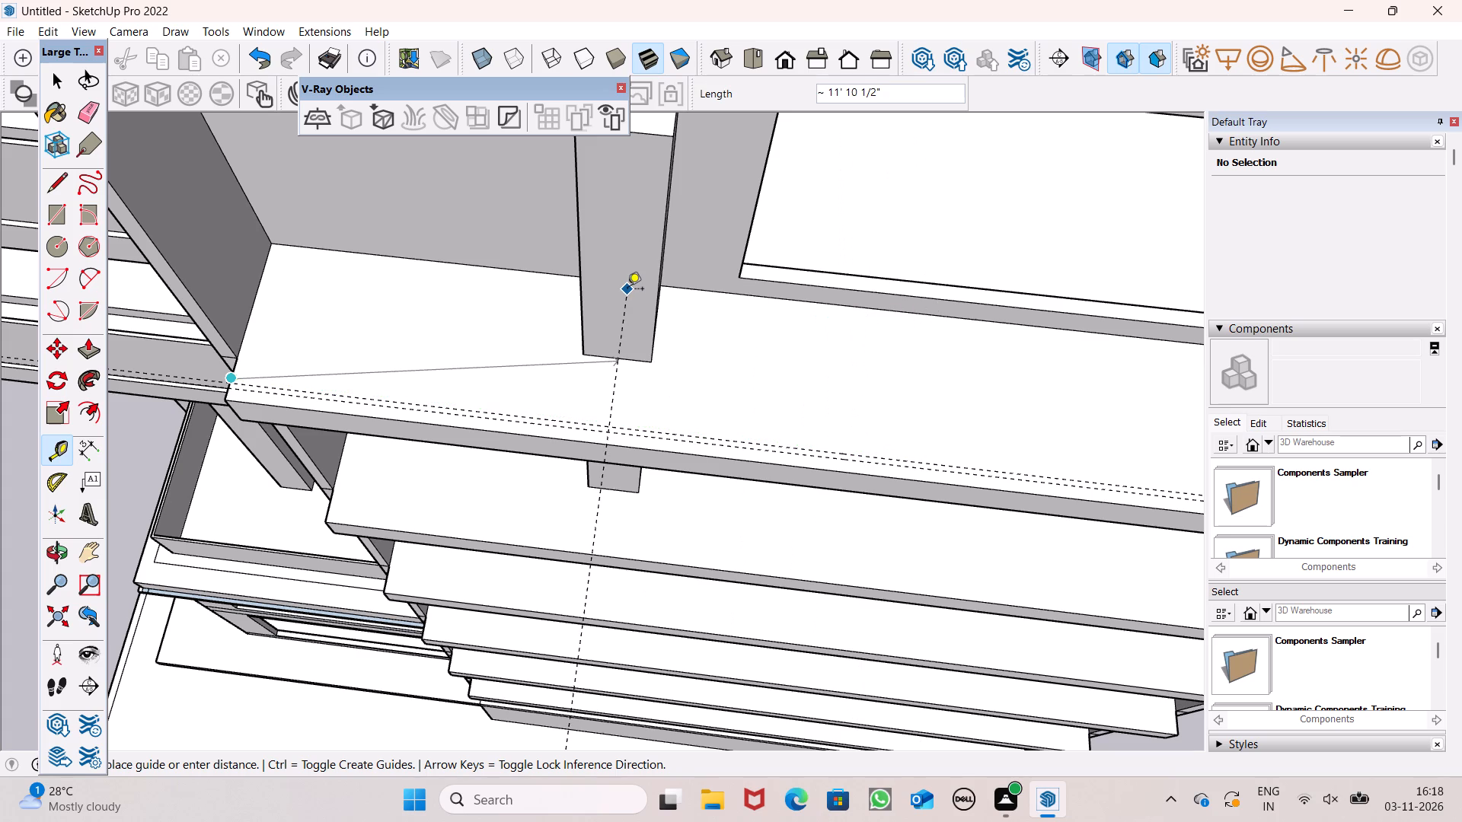
{"action": "scroll", "coordinate": [605, 374], "scroll_direction": "up", "scroll_amount": 6}
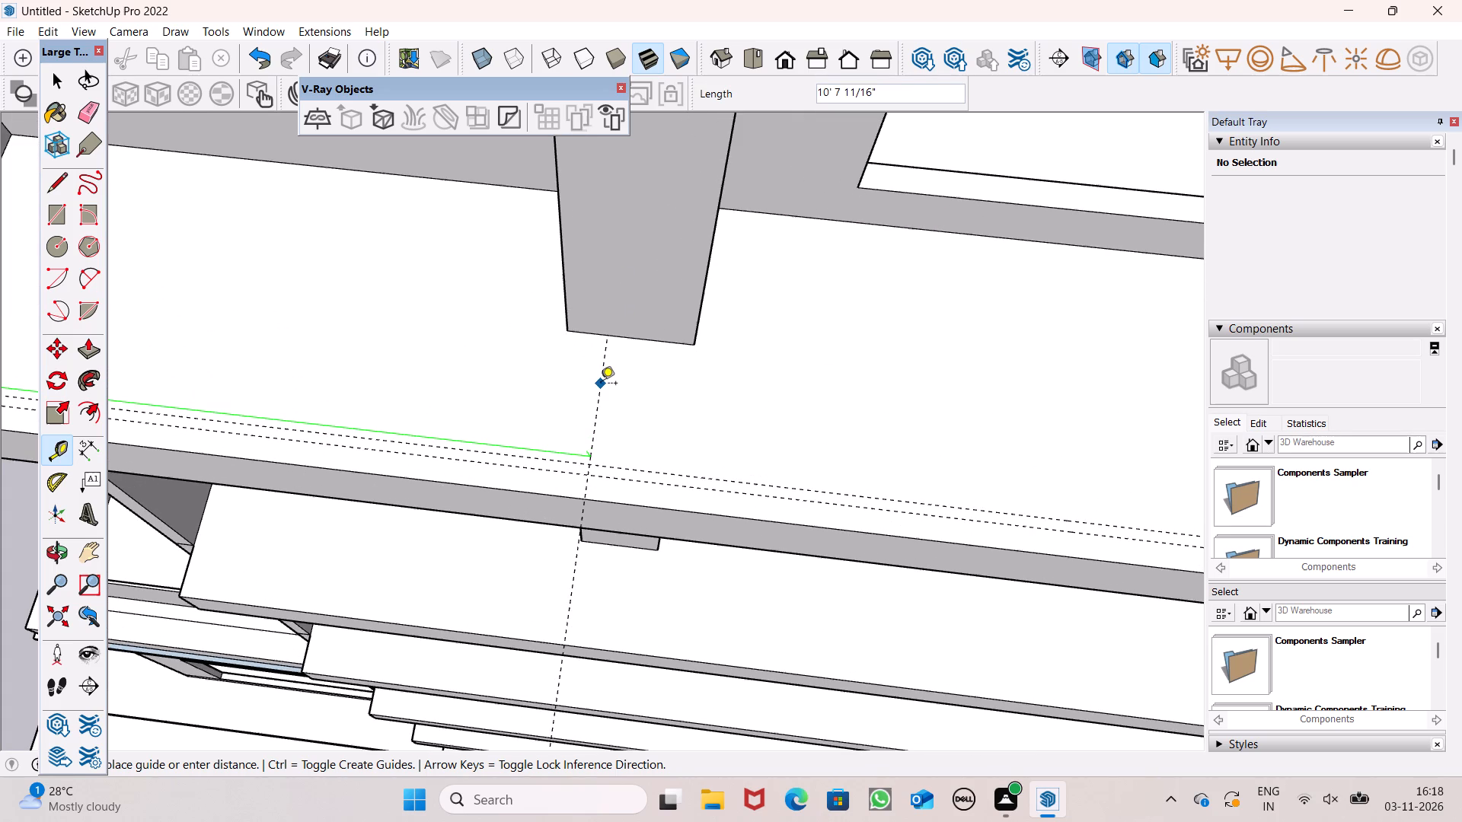
{"action": "left_click", "coordinate": [601, 384]}
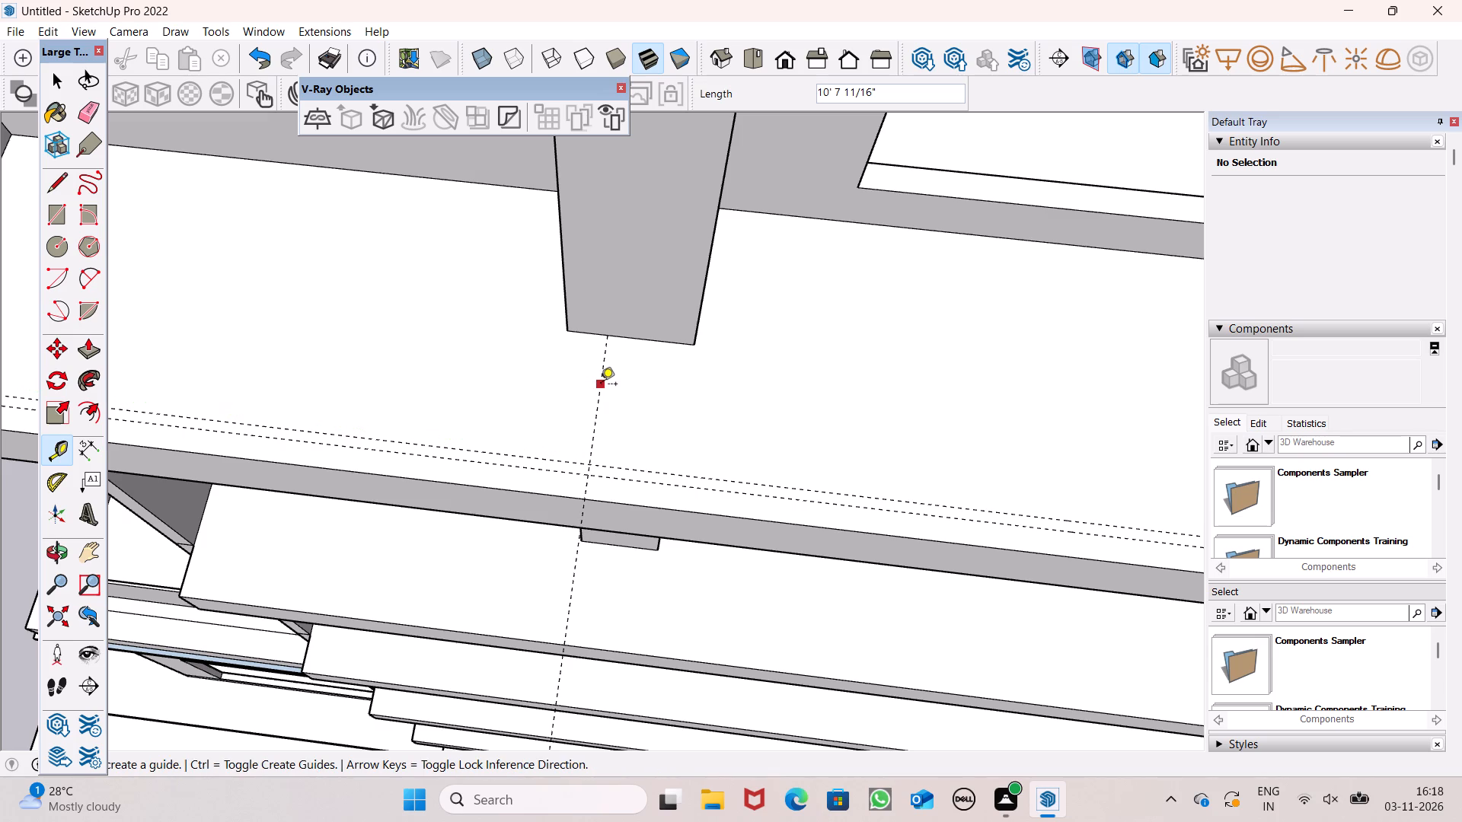
Add a second guide parallel to the column guide, a short distance farther from the slab's end edge.
{"action": "left_click", "coordinate": [601, 385]}
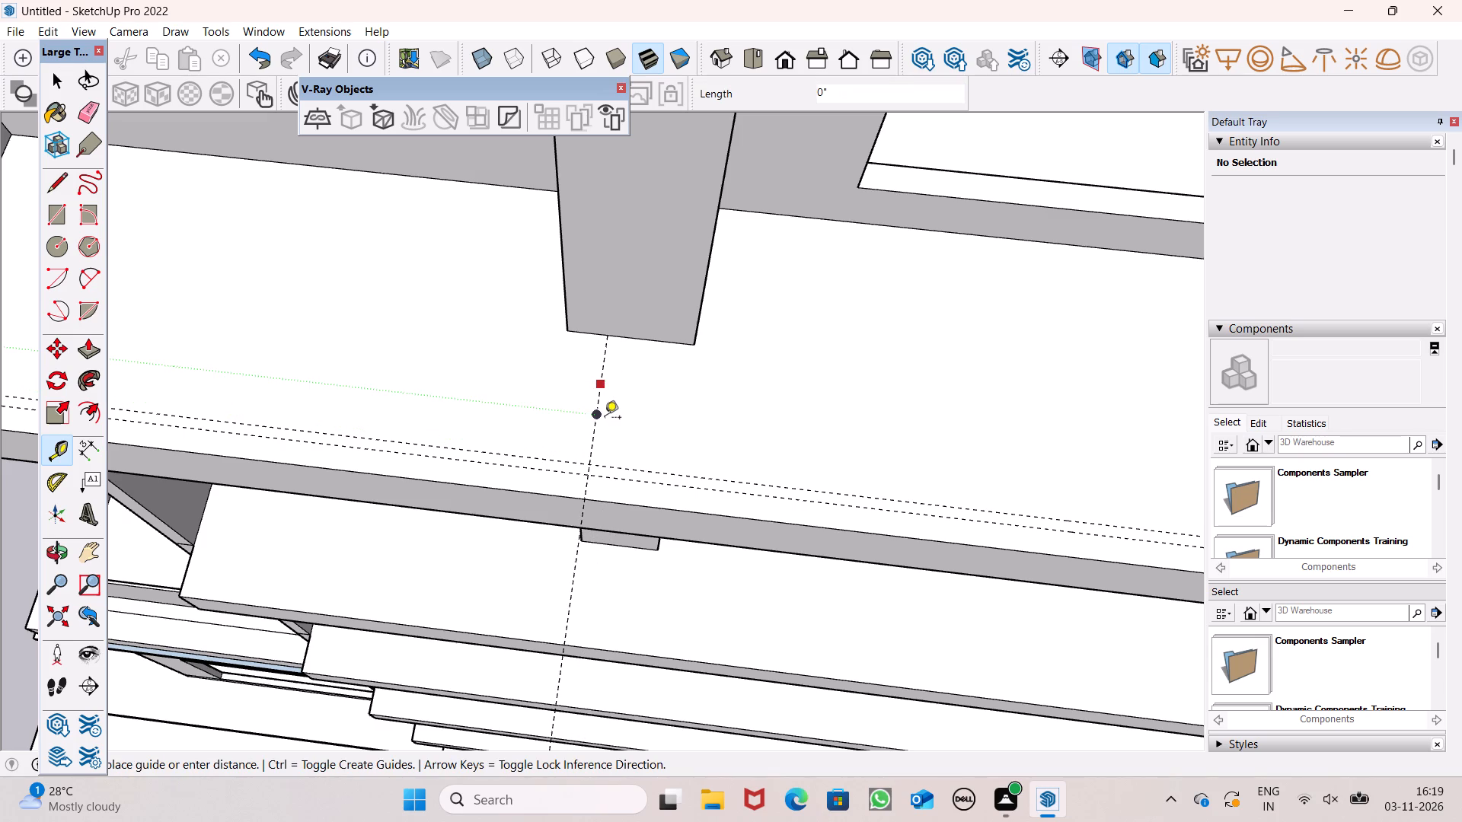
{"action": "left_click", "coordinate": [615, 416]}
Place a guide on the topmost balcony slab about 15/16" inside and parallel to its opposite short end edge.
{"action": "scroll", "coordinate": [509, 329], "scroll_direction": "down", "scroll_amount": 3}
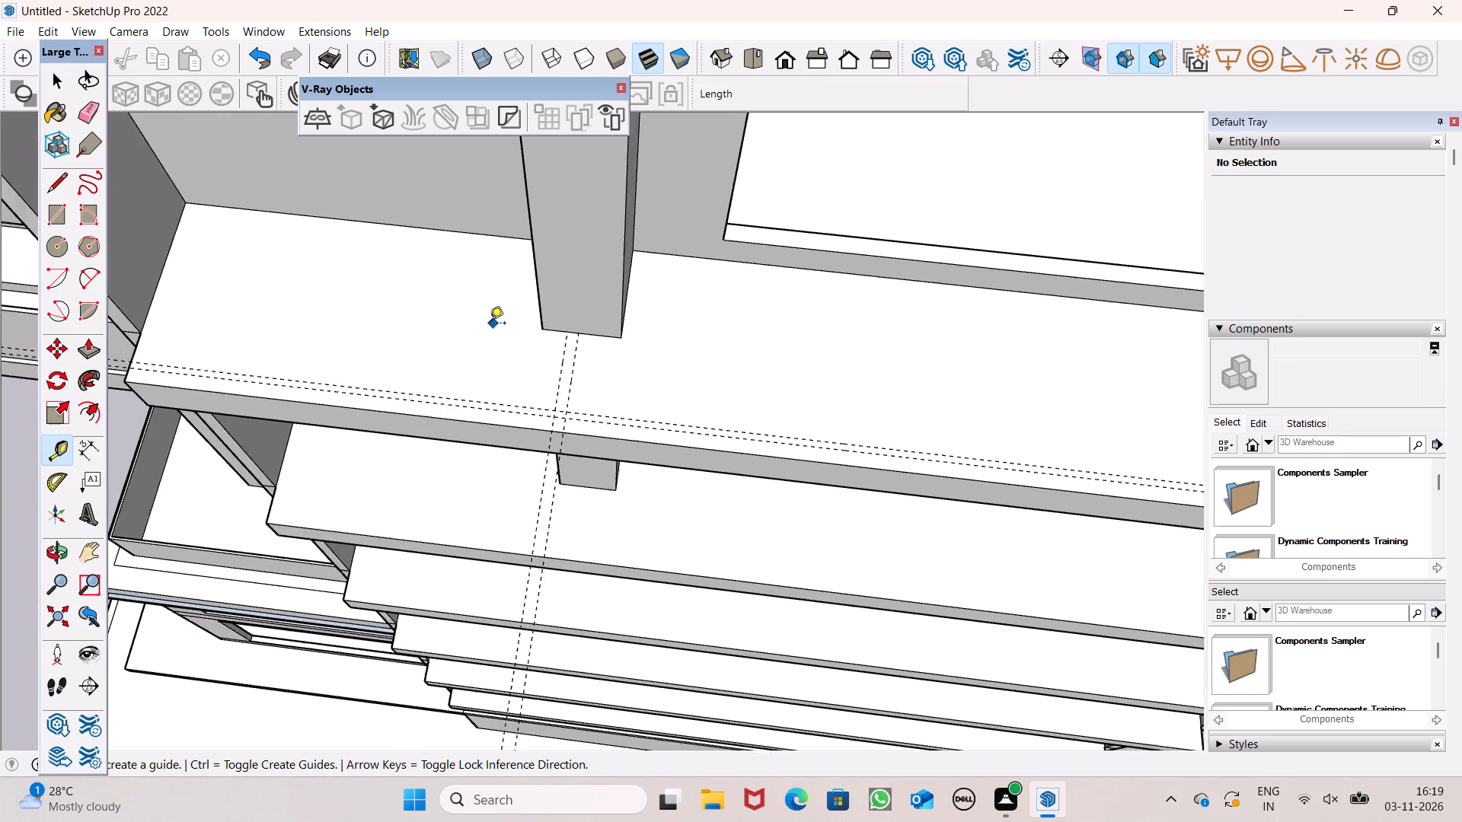
{"action": "scroll", "coordinate": [490, 324], "scroll_direction": "down", "scroll_amount": 14}
{"action": "scroll", "coordinate": [893, 406], "scroll_direction": "up", "scroll_amount": 7}
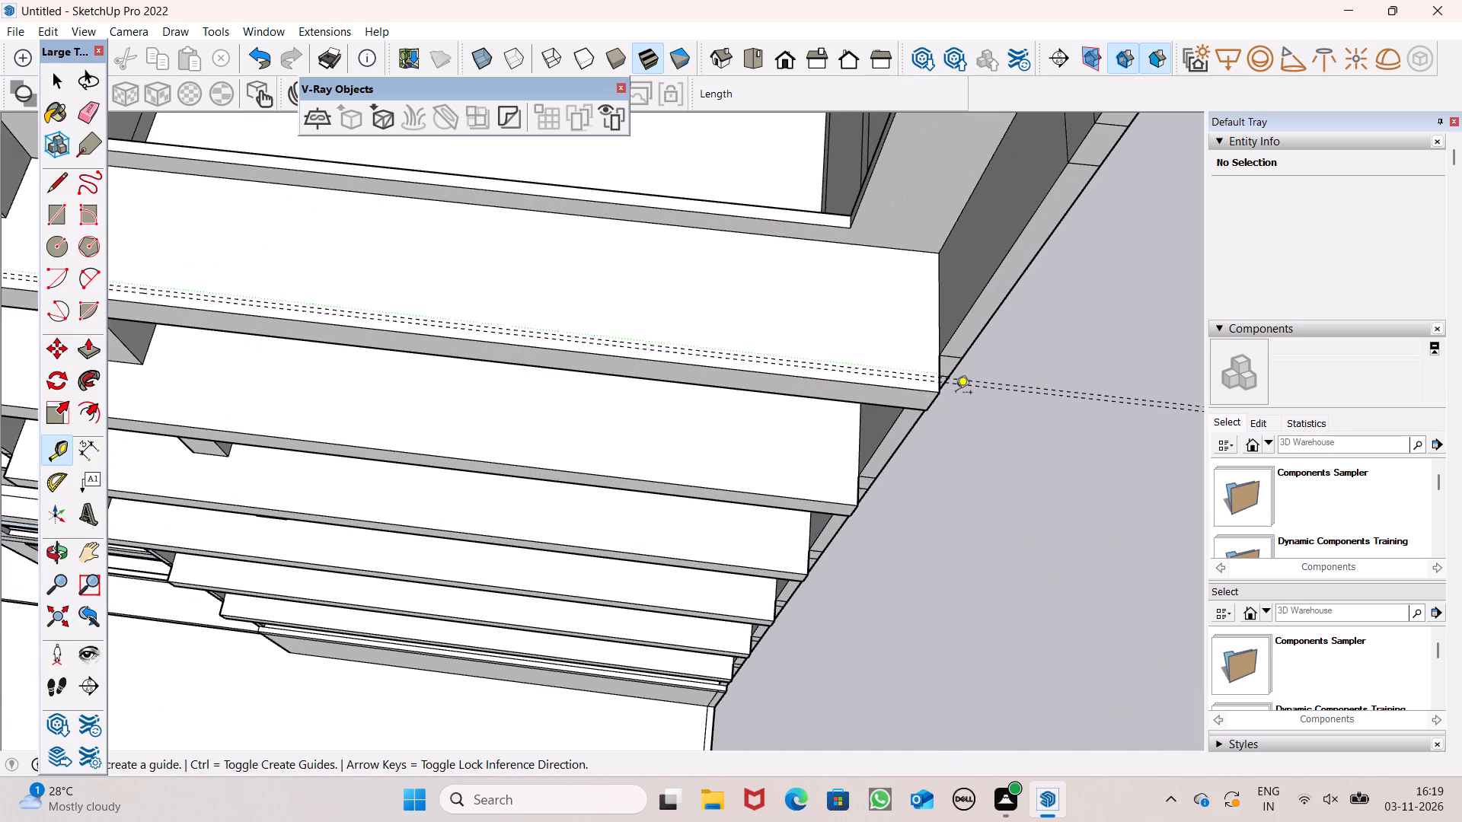
{"action": "scroll", "coordinate": [956, 391], "scroll_direction": "up", "scroll_amount": 7}
{"action": "scroll", "coordinate": [956, 391], "scroll_direction": "down", "scroll_amount": 5}
{"action": "scroll", "coordinate": [918, 325], "scroll_direction": "up", "scroll_amount": 7}
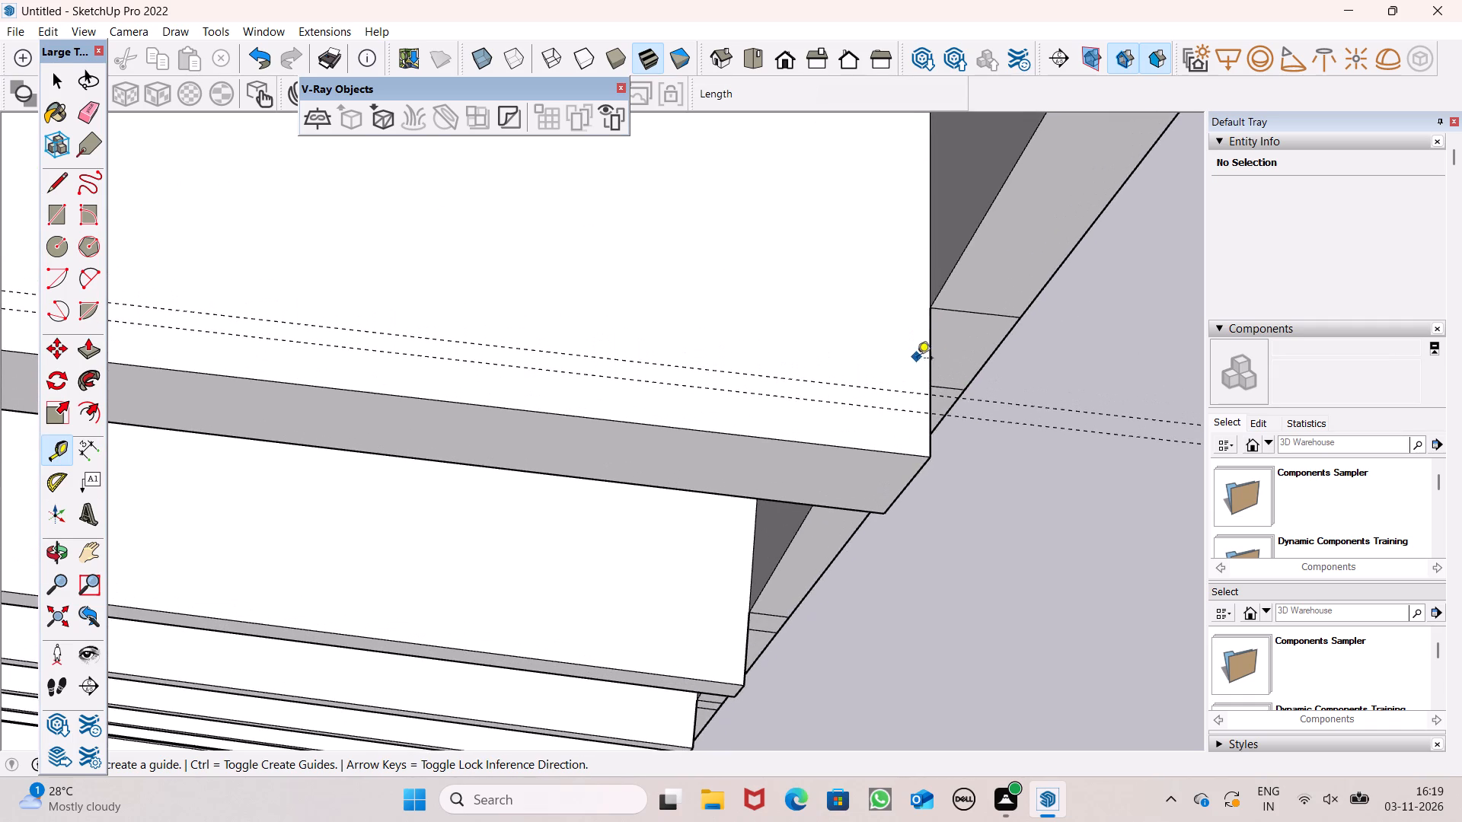
{"action": "scroll", "coordinate": [922, 370], "scroll_direction": "up", "scroll_amount": 3}
{"action": "left_click", "coordinate": [930, 366]}
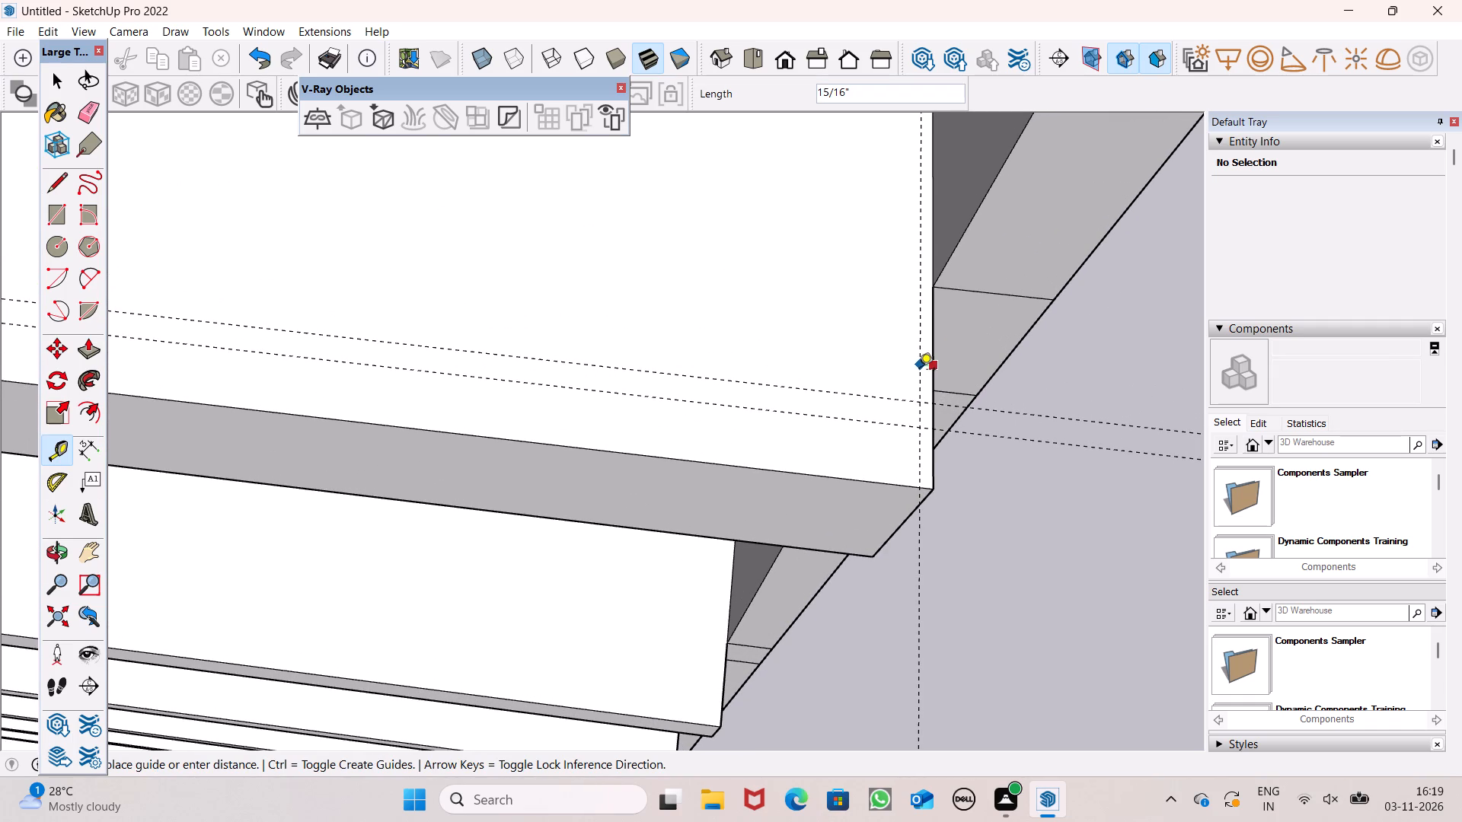
{"action": "left_click", "coordinate": [919, 371]}
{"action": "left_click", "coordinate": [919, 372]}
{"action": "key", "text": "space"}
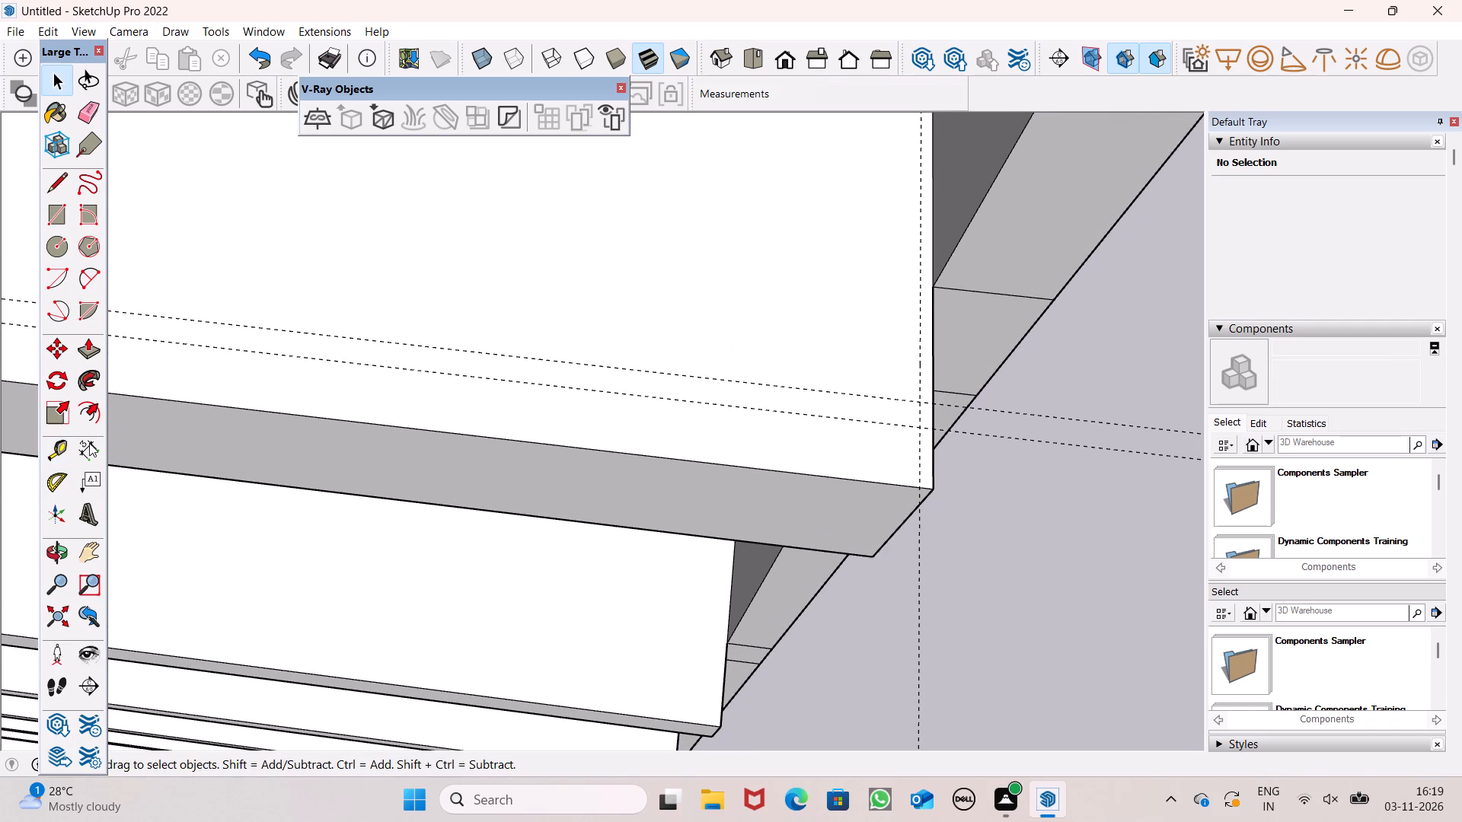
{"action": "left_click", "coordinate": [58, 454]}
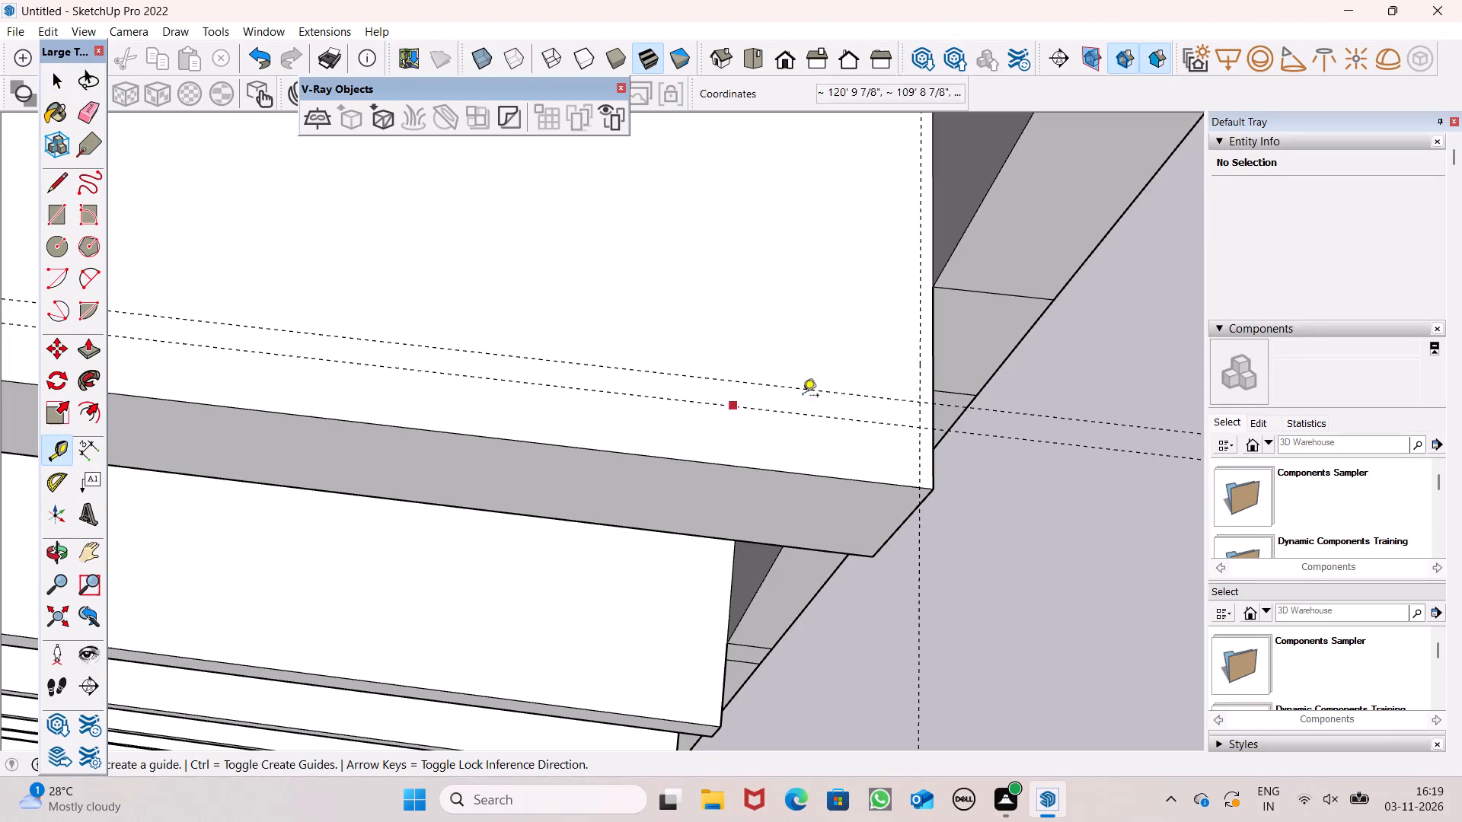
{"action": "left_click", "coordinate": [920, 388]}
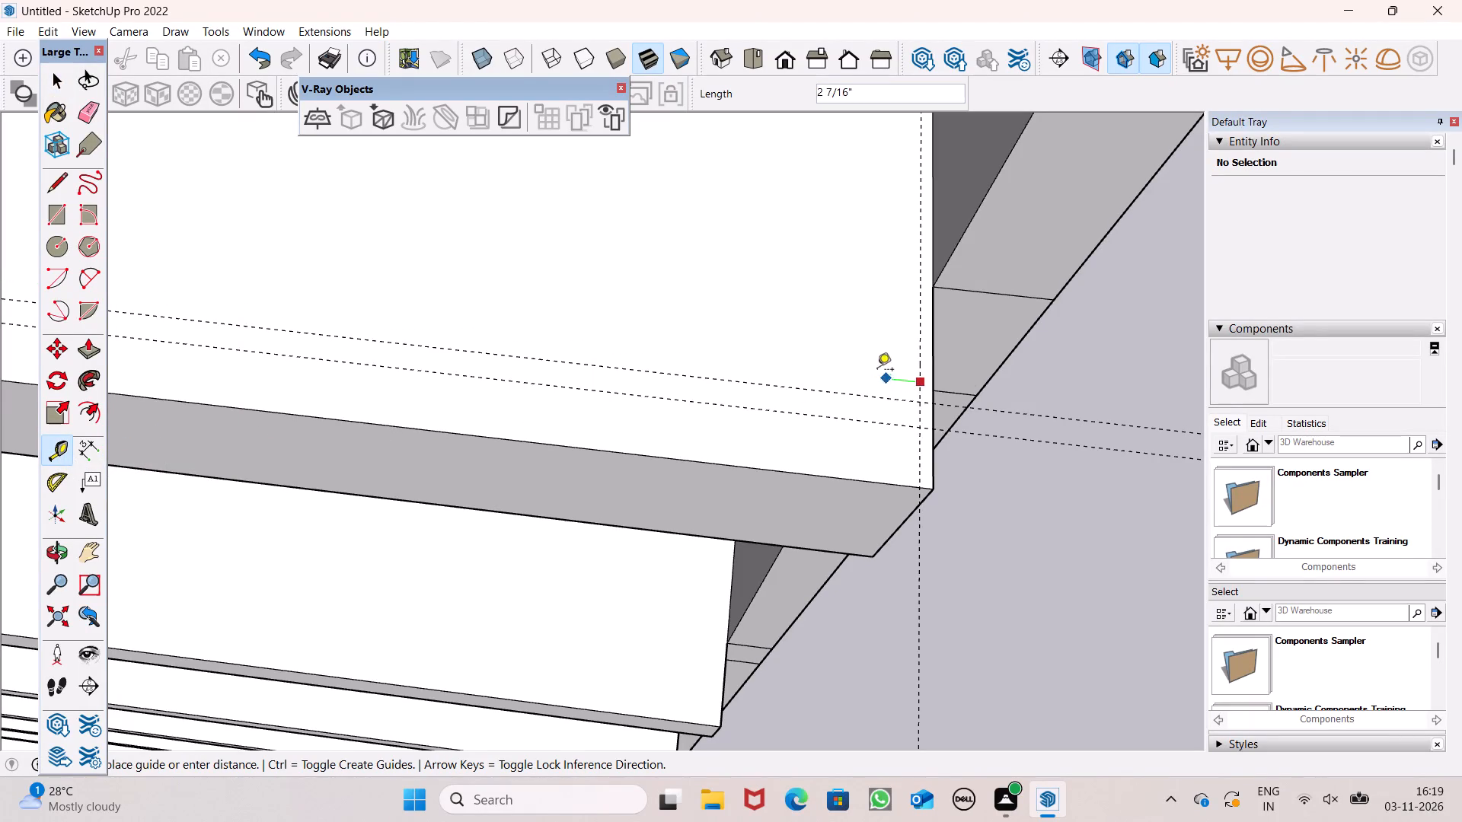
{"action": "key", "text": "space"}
Add a second parallel guide at that far end of the slab, about 9/16" inward from the first end guide.
{"action": "left_click", "coordinate": [53, 467]}
{"action": "left_click", "coordinate": [50, 457]}
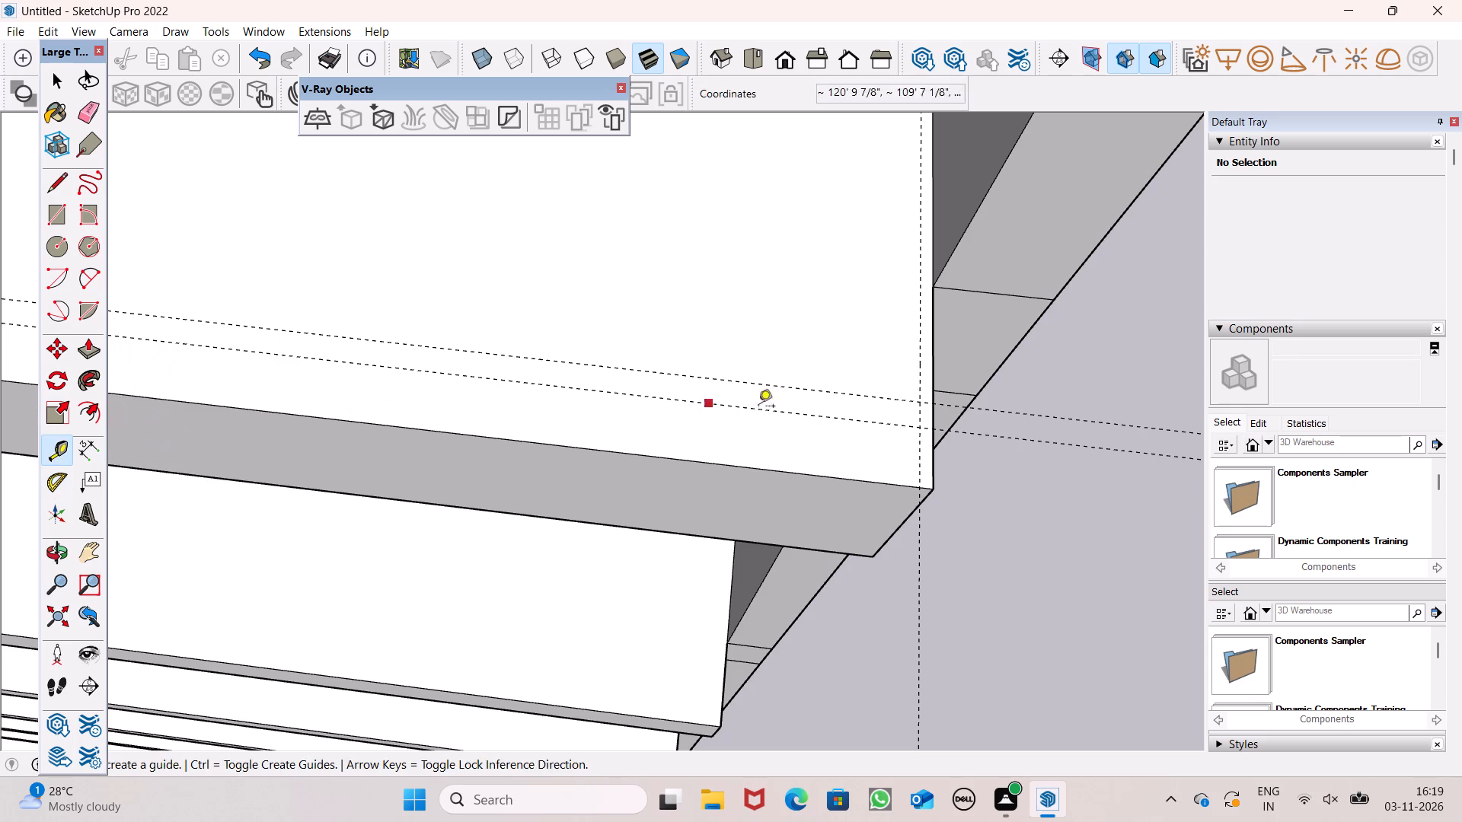
{"action": "scroll", "coordinate": [938, 443], "scroll_direction": "up", "scroll_amount": 4}
{"action": "left_click", "coordinate": [899, 460]}
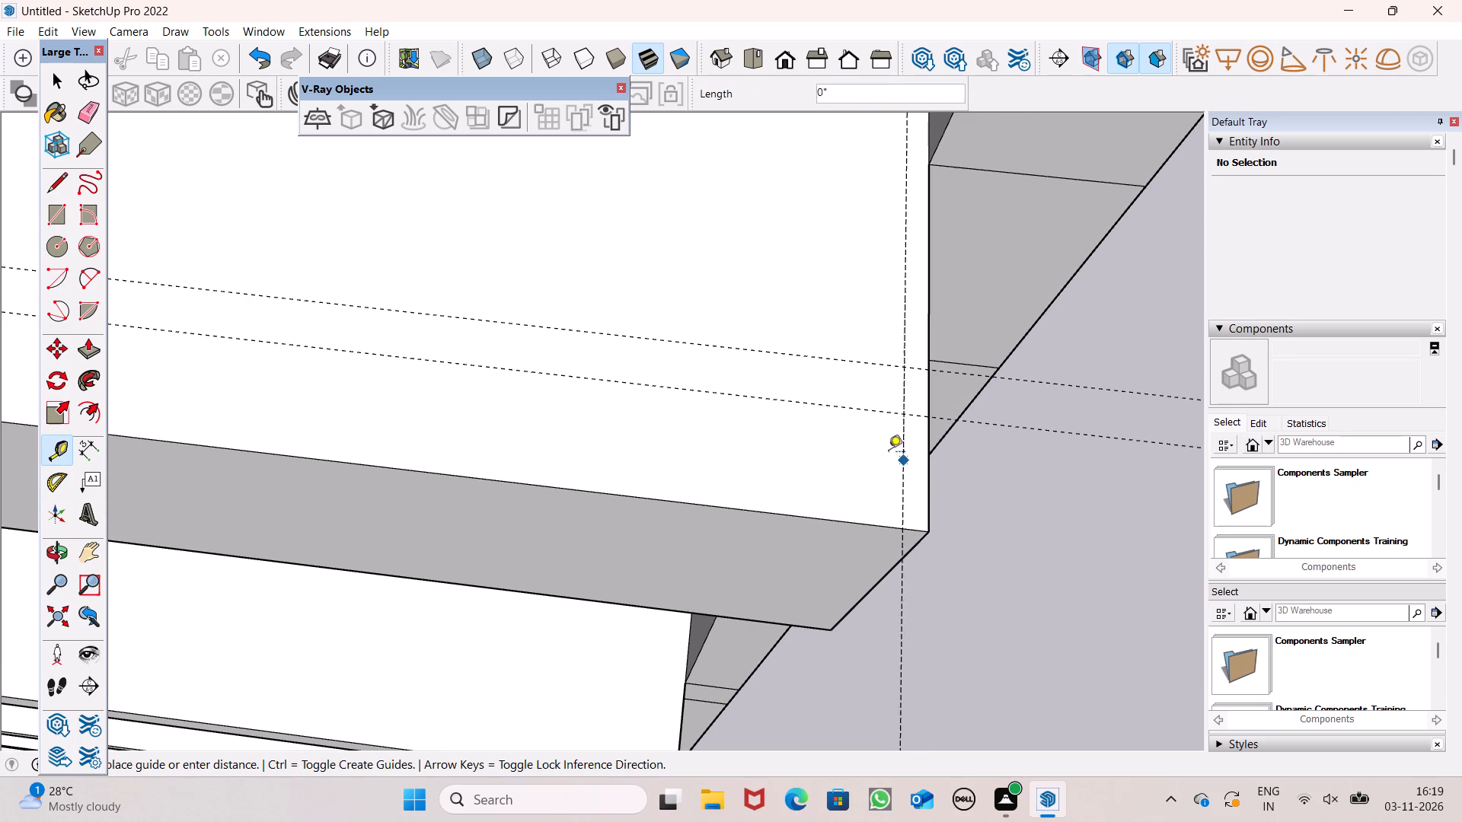
{"action": "left_click", "coordinate": [889, 451]}
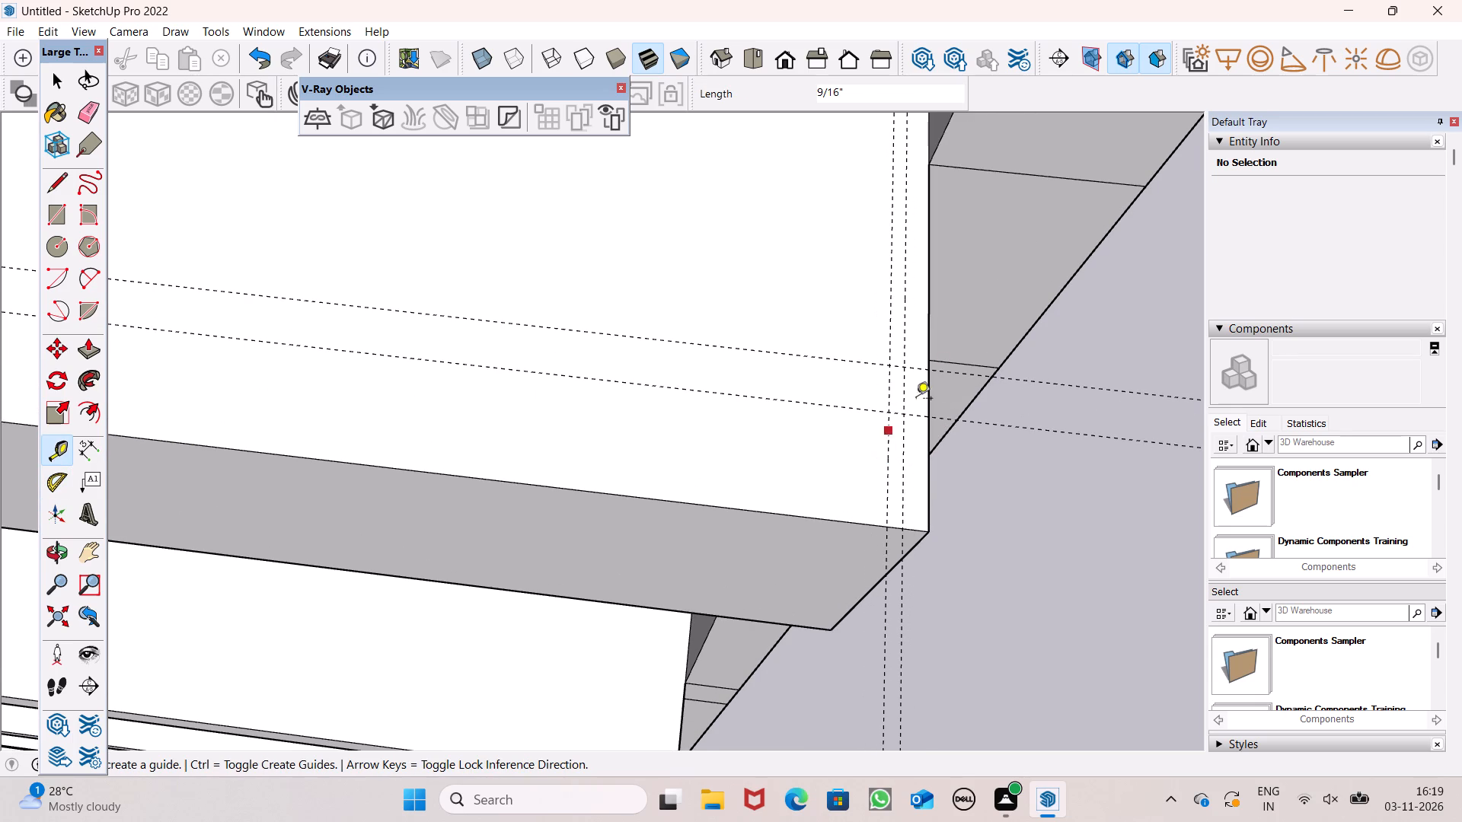
Place a guide across the second balcony slab from the top, parallel to its short end edge and about 10' 10 7/8" in, in line with the column.
{"action": "scroll", "coordinate": [937, 372], "scroll_direction": "down", "scroll_amount": 14}
{"action": "scroll", "coordinate": [889, 260], "scroll_direction": "down", "scroll_amount": 13}
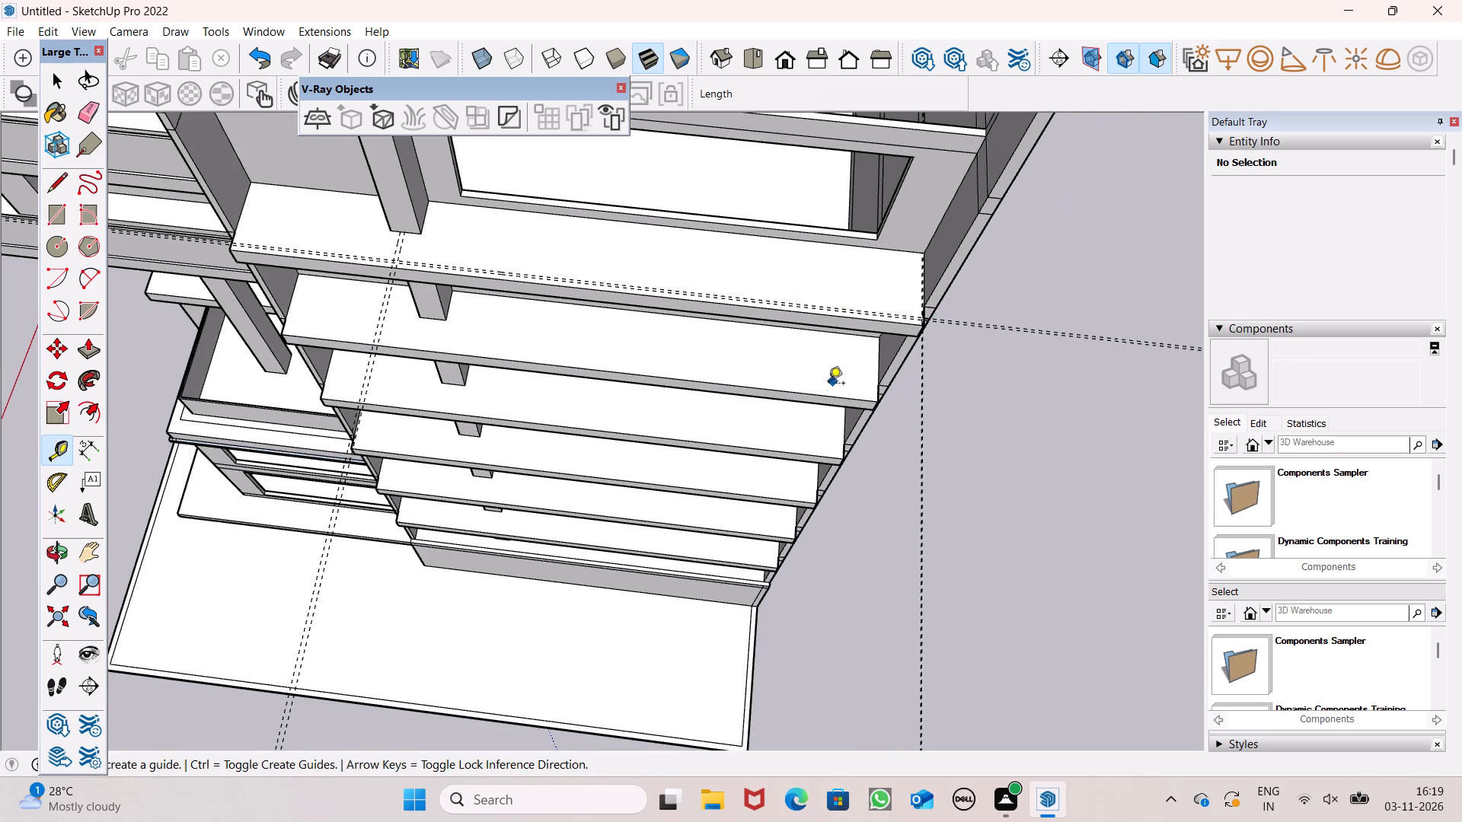
{"action": "scroll", "coordinate": [344, 381], "scroll_direction": "up", "scroll_amount": 1}
{"action": "scroll", "coordinate": [291, 339], "scroll_direction": "up", "scroll_amount": 10}
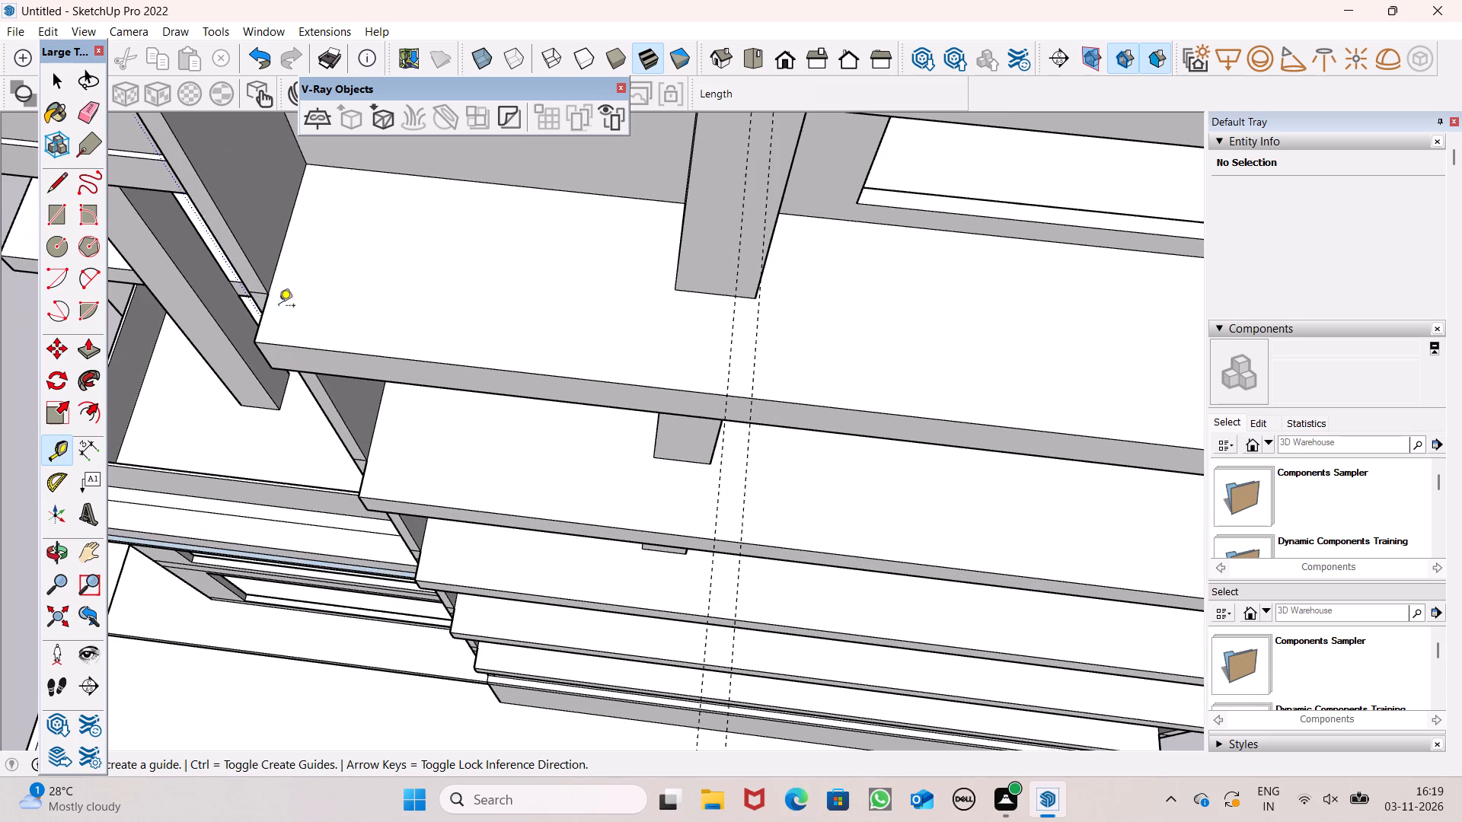
{"action": "left_click", "coordinate": [261, 315]}
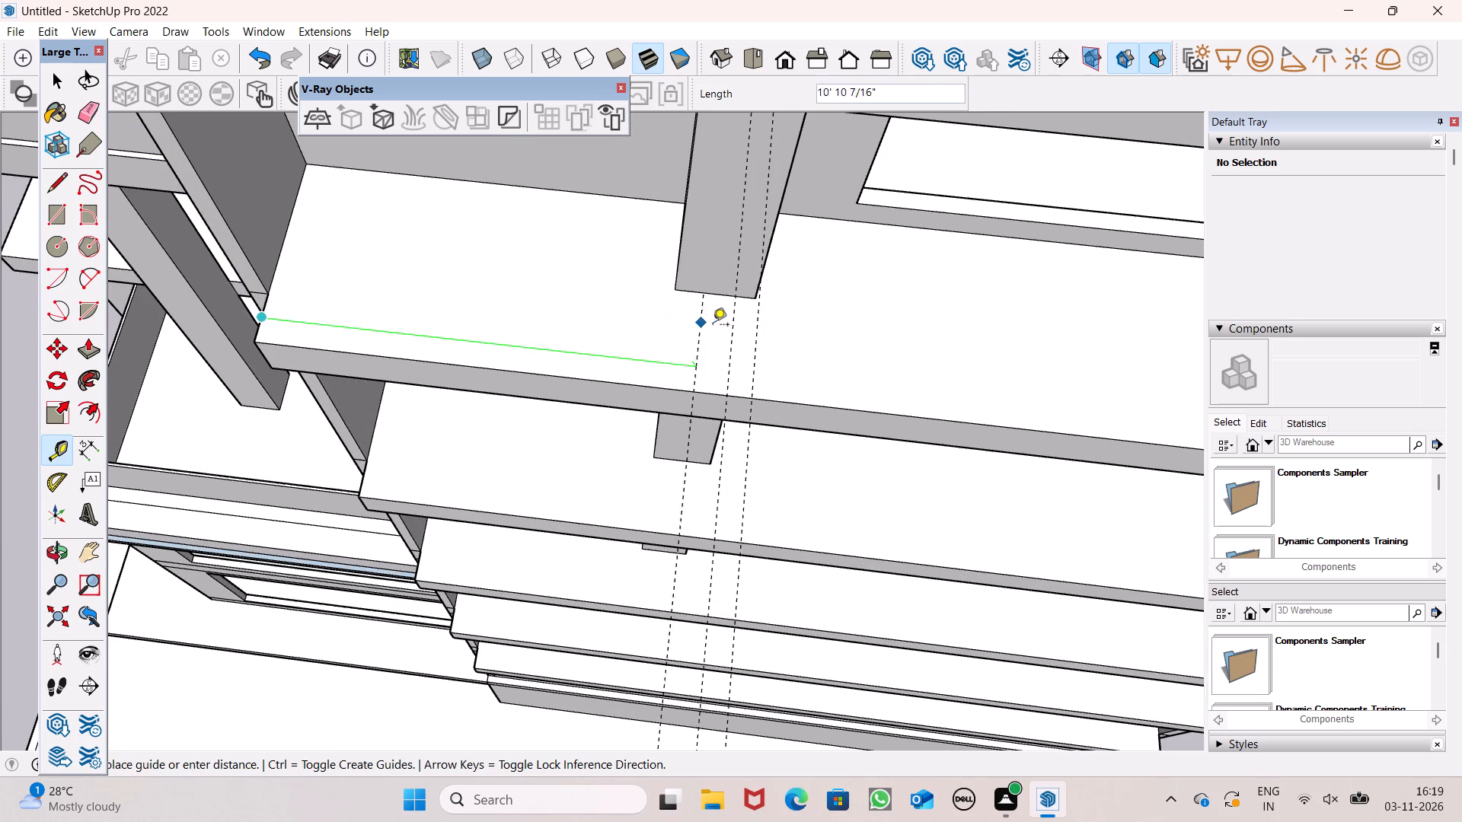
{"action": "scroll", "coordinate": [713, 326], "scroll_direction": "up", "scroll_amount": 6}
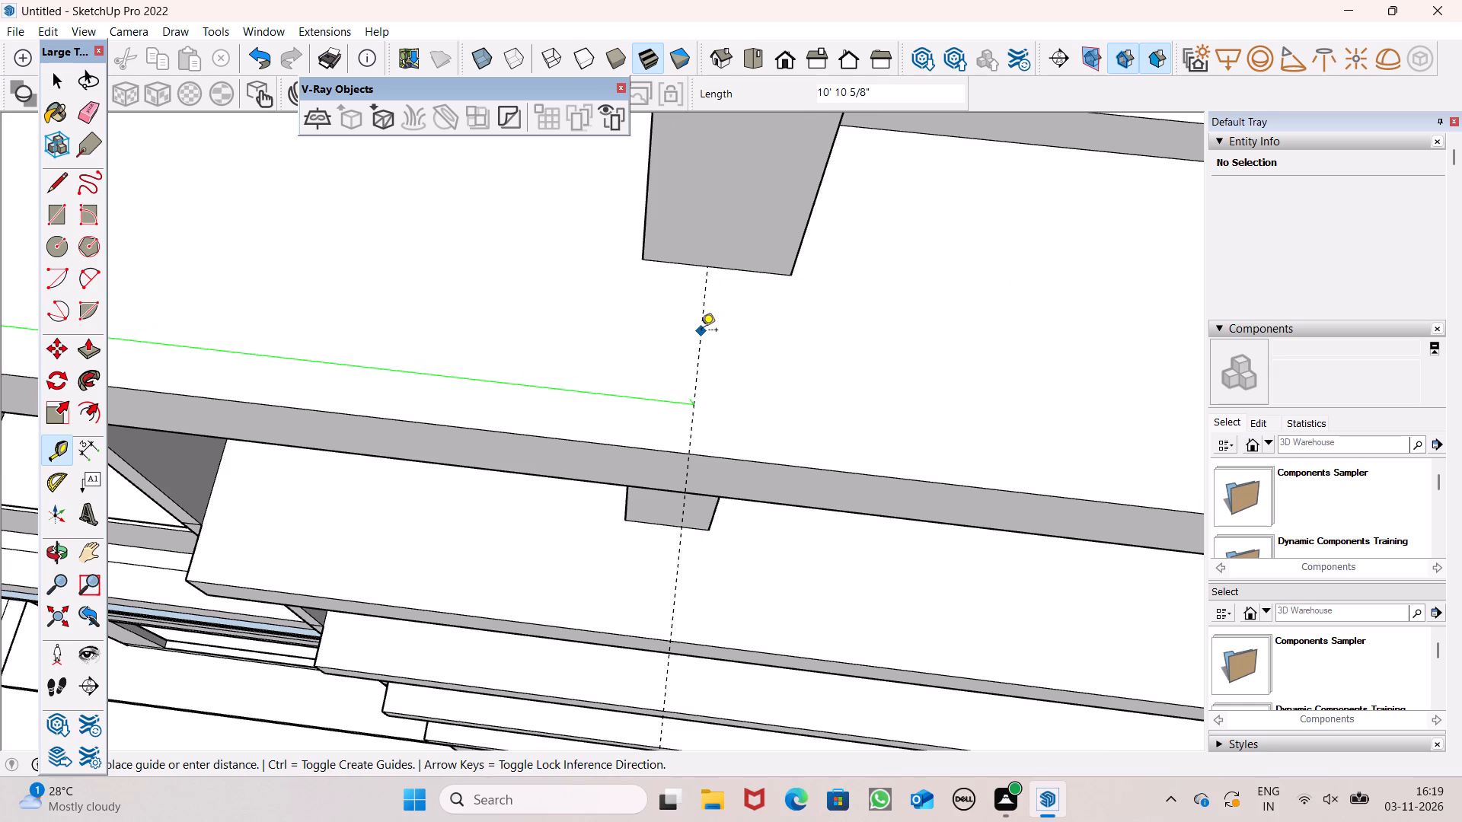
{"action": "left_click", "coordinate": [703, 331]}
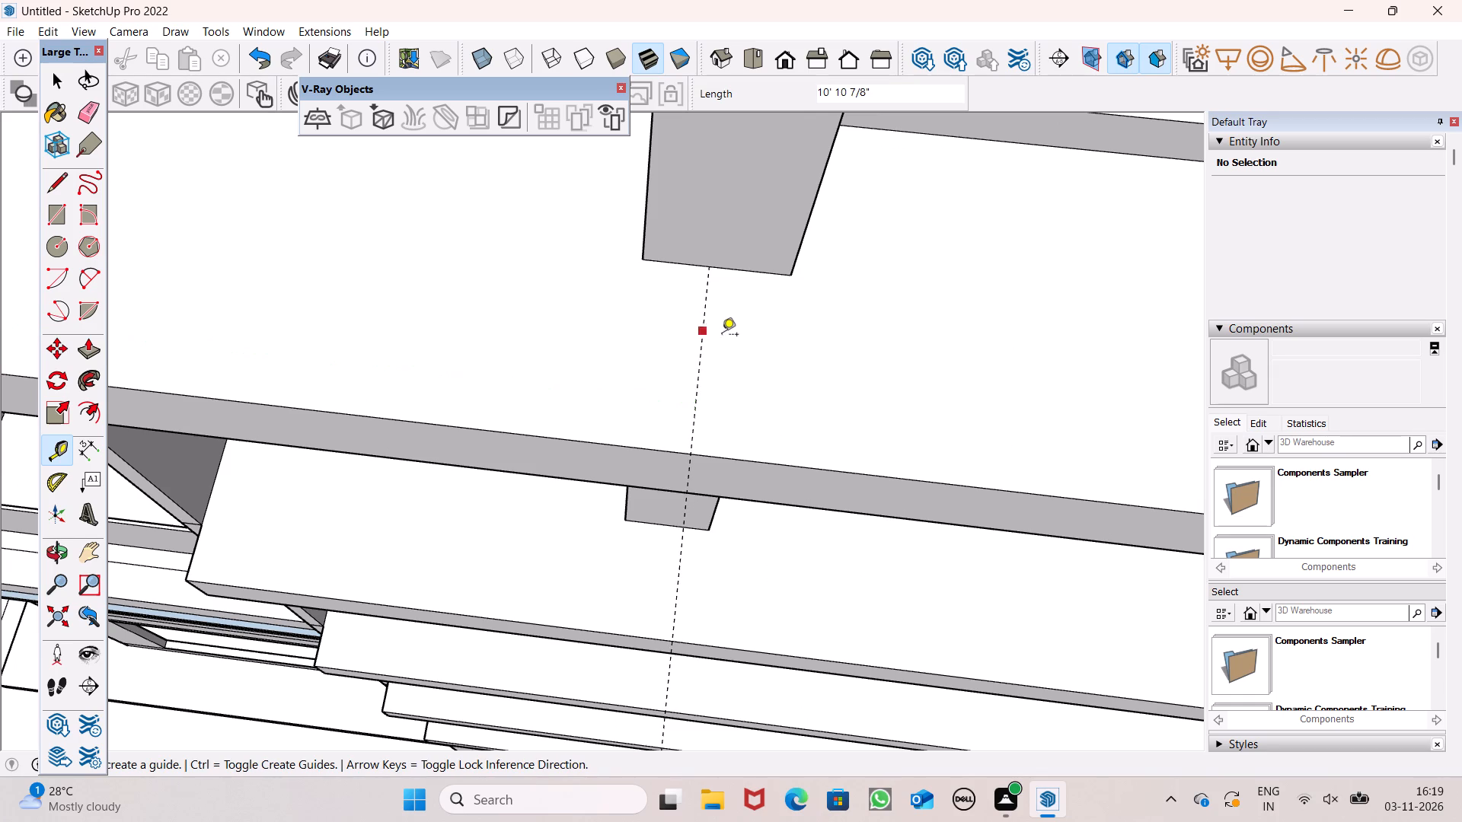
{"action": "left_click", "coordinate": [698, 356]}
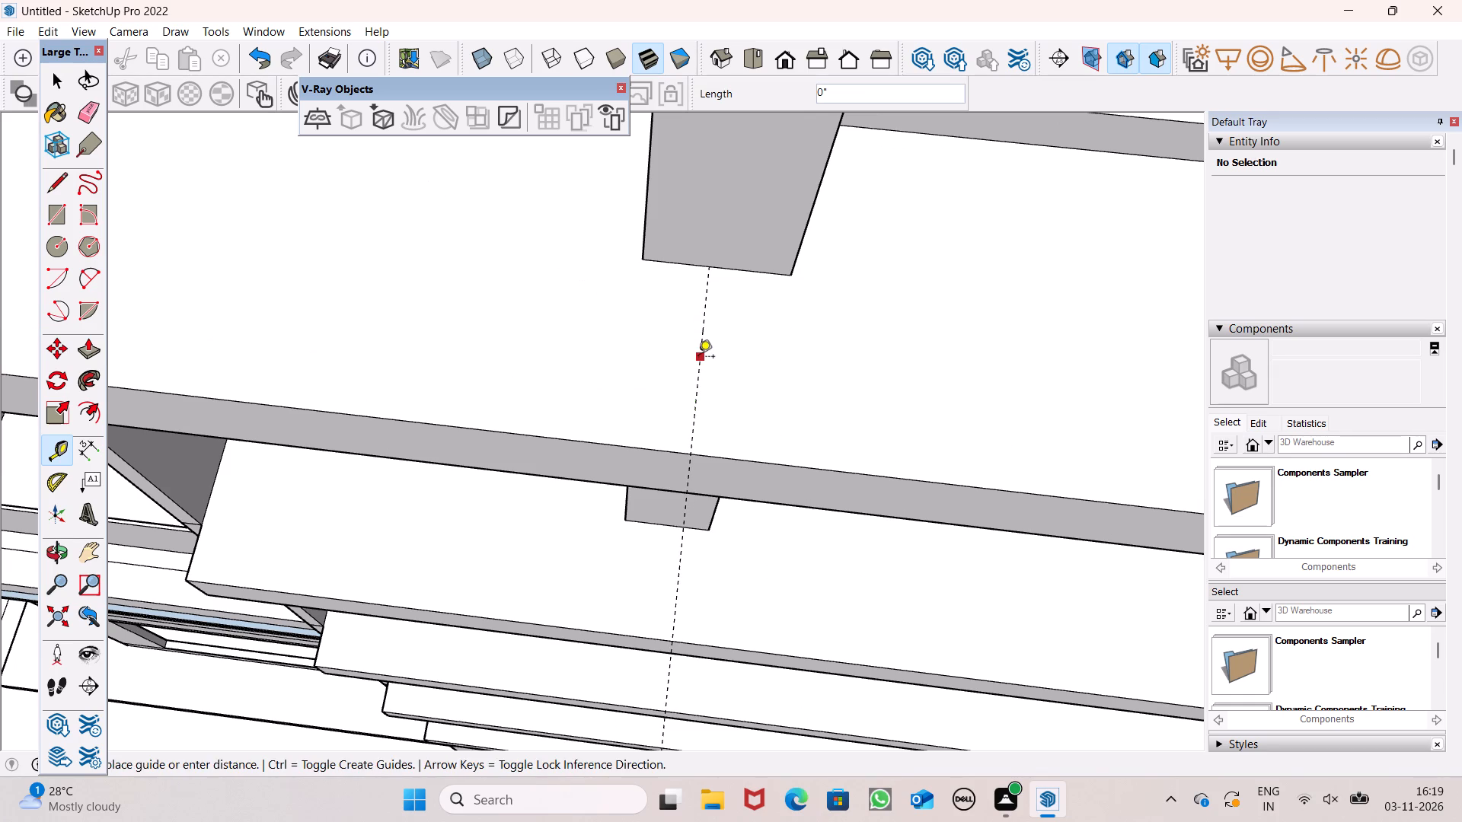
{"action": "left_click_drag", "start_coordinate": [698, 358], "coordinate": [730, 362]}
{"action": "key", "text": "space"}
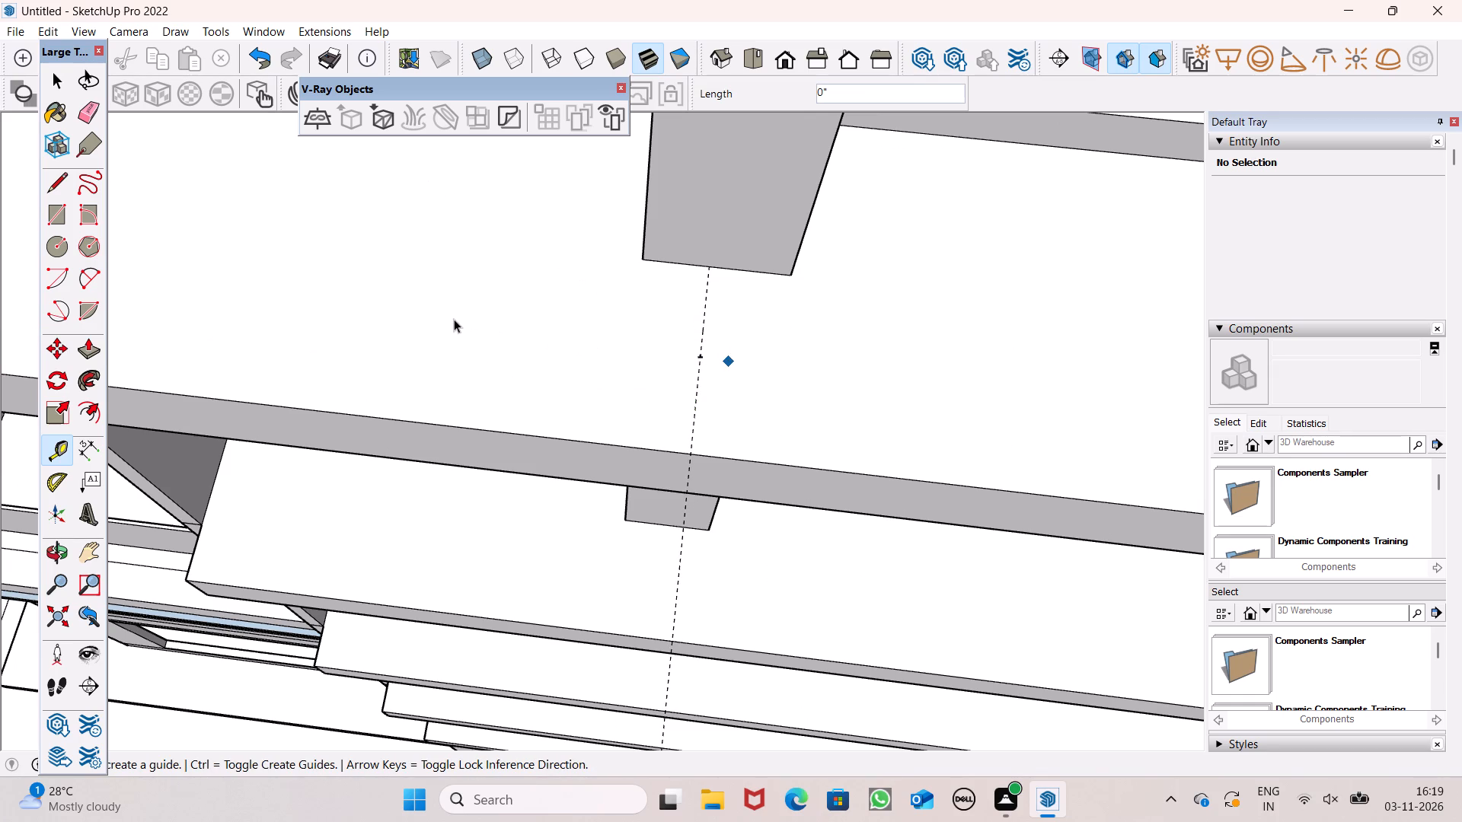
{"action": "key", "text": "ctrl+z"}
Add a second guide parallel to the second slab's column guide, about 2 13/16" farther from the slab's end edge.
{"action": "left_click", "coordinate": [56, 456]}
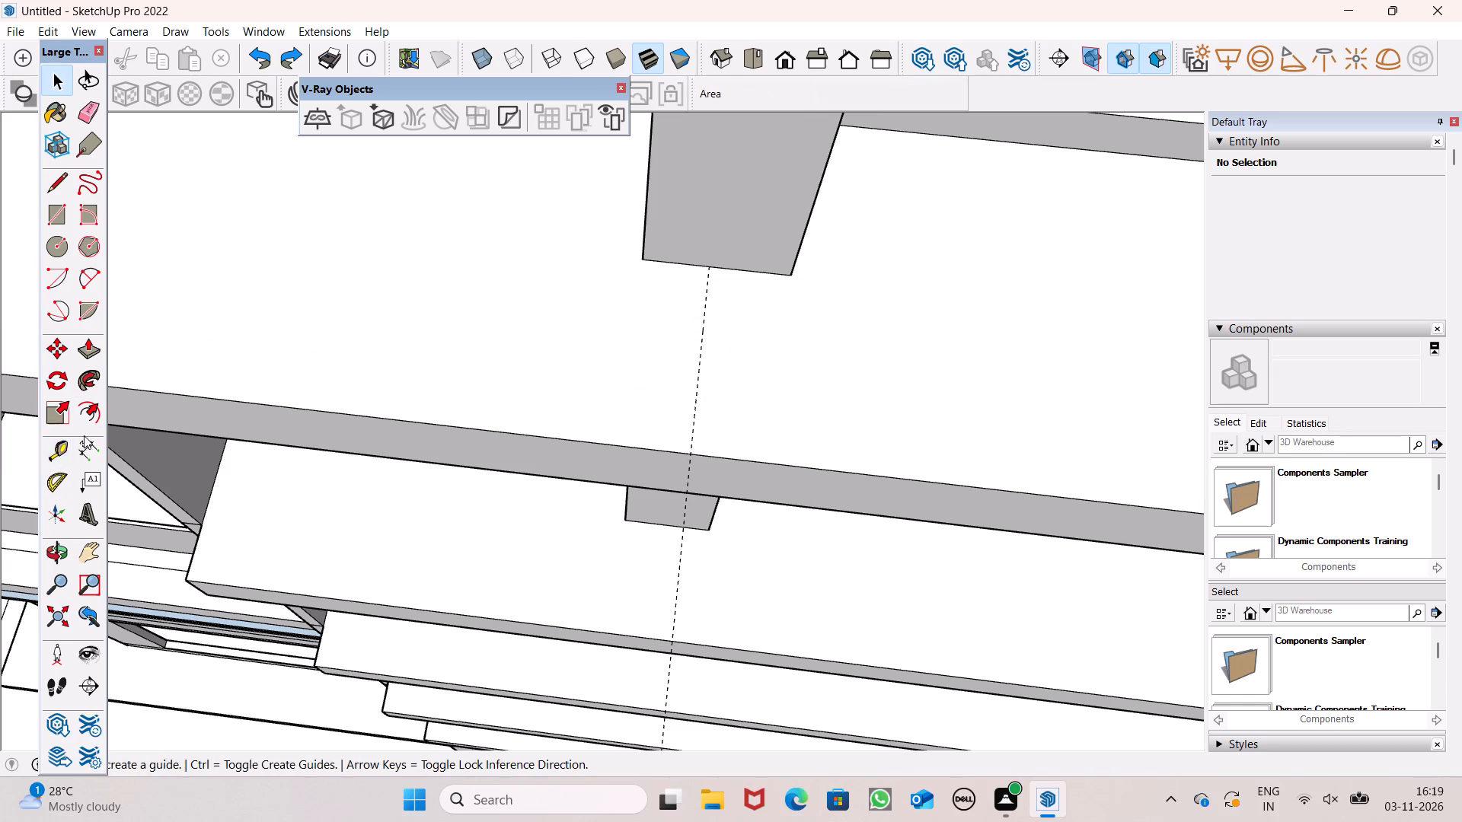
{"action": "left_click", "coordinate": [700, 374]}
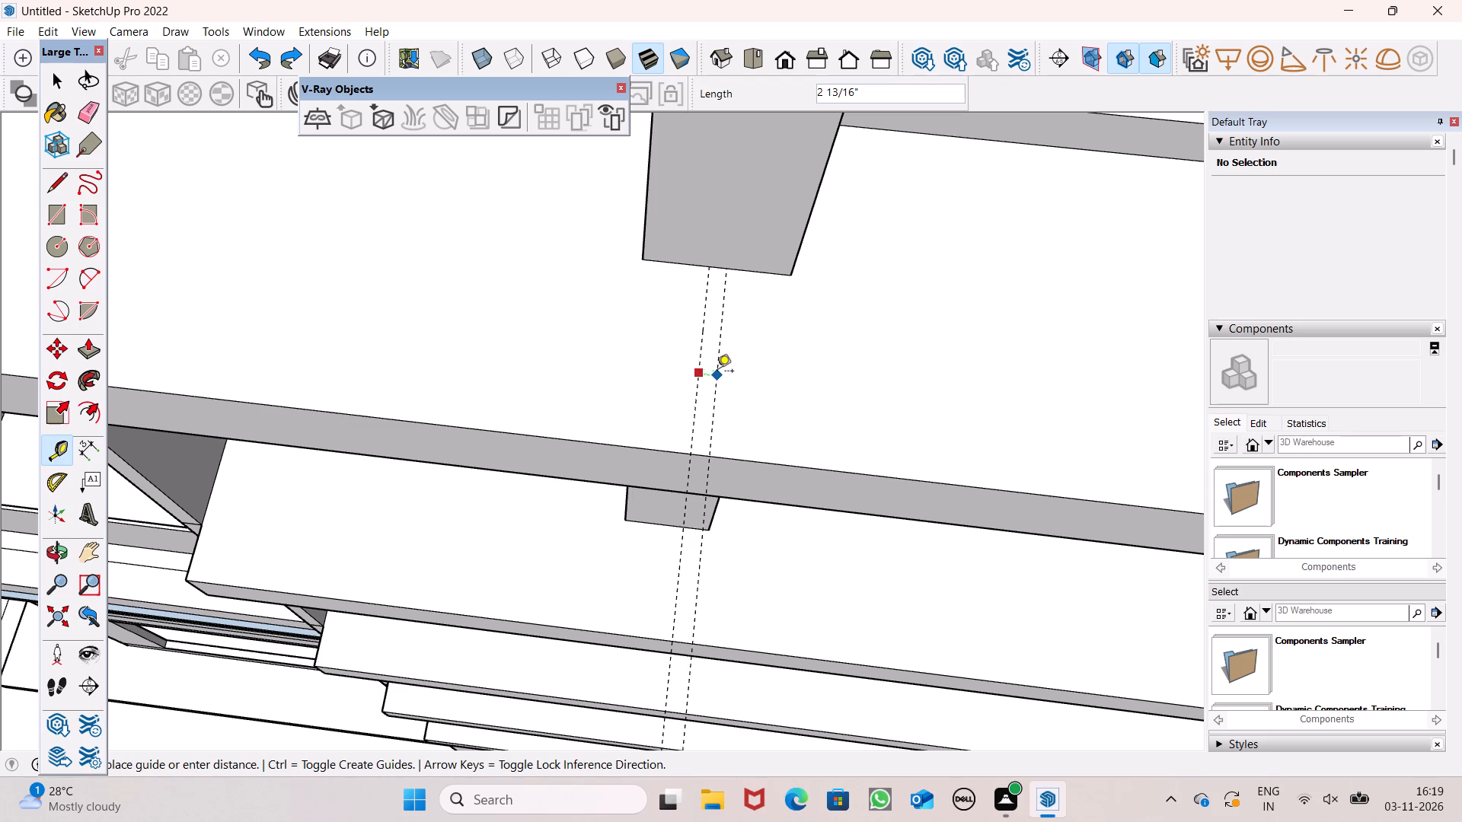
{"action": "left_click", "coordinate": [715, 373]}
Lay out a guide on the second balcony slab from the top, parallel to its long front edge and about 3 1/8" inward.
{"action": "scroll", "coordinate": [488, 365], "scroll_direction": "down", "scroll_amount": 3}
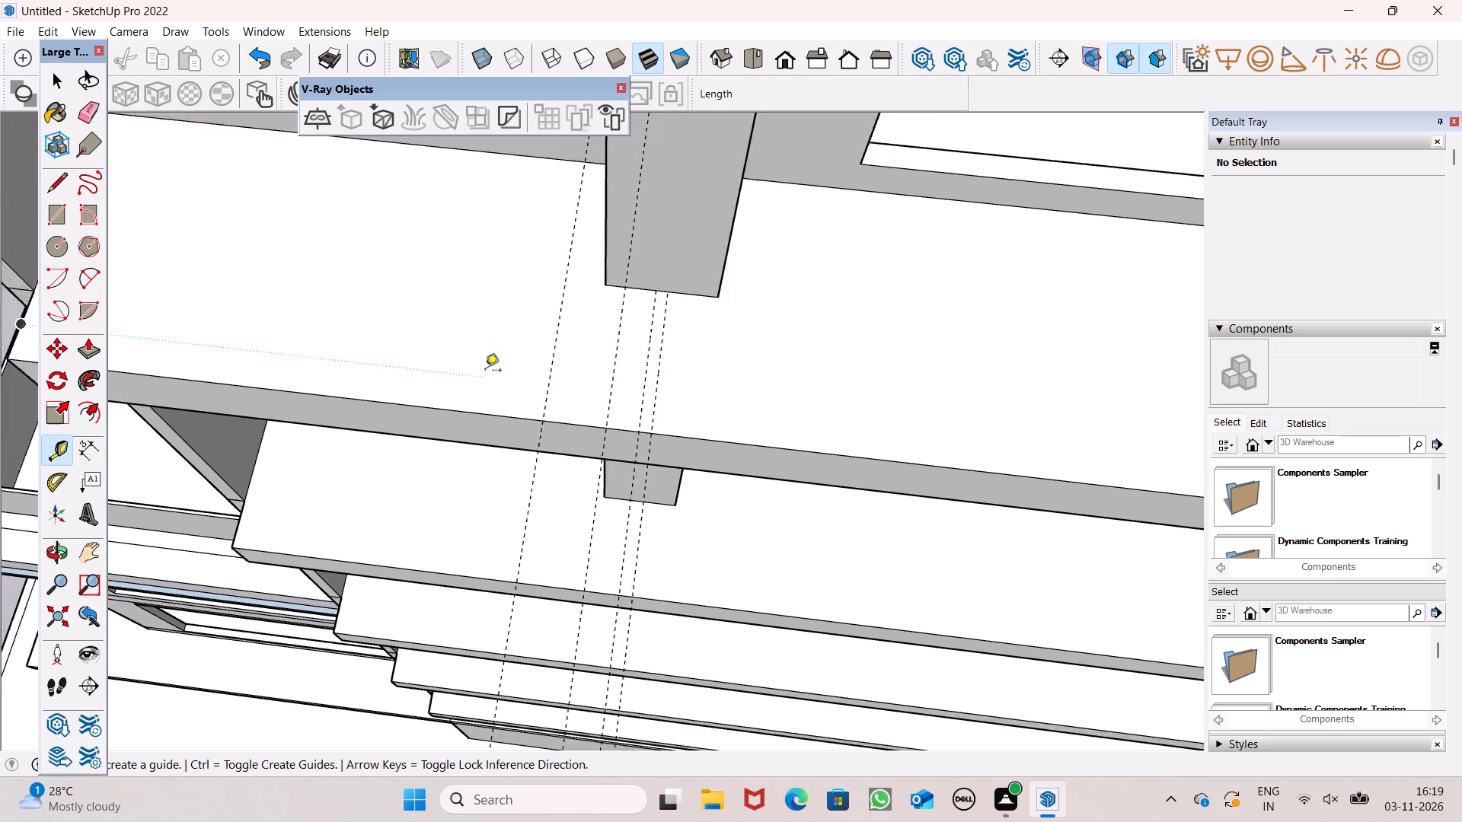
{"action": "scroll", "coordinate": [485, 371], "scroll_direction": "down", "scroll_amount": 3}
{"action": "scroll", "coordinate": [407, 355], "scroll_direction": "down", "scroll_amount": 2}
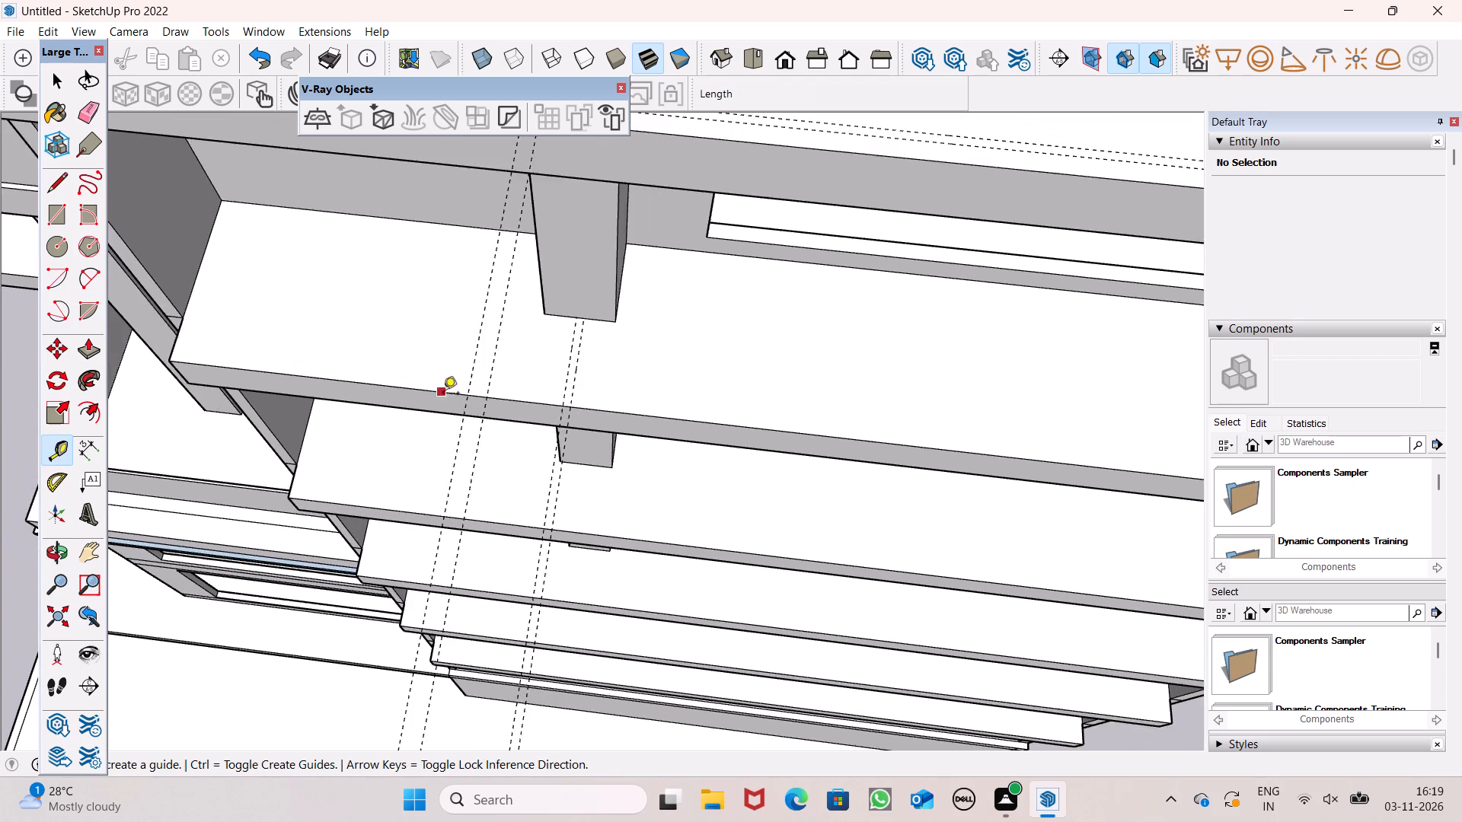
{"action": "scroll", "coordinate": [443, 394], "scroll_direction": "down", "scroll_amount": 1}
{"action": "middle_click_drag", "start_coordinate": [443, 395], "coordinate": [475, 347]}
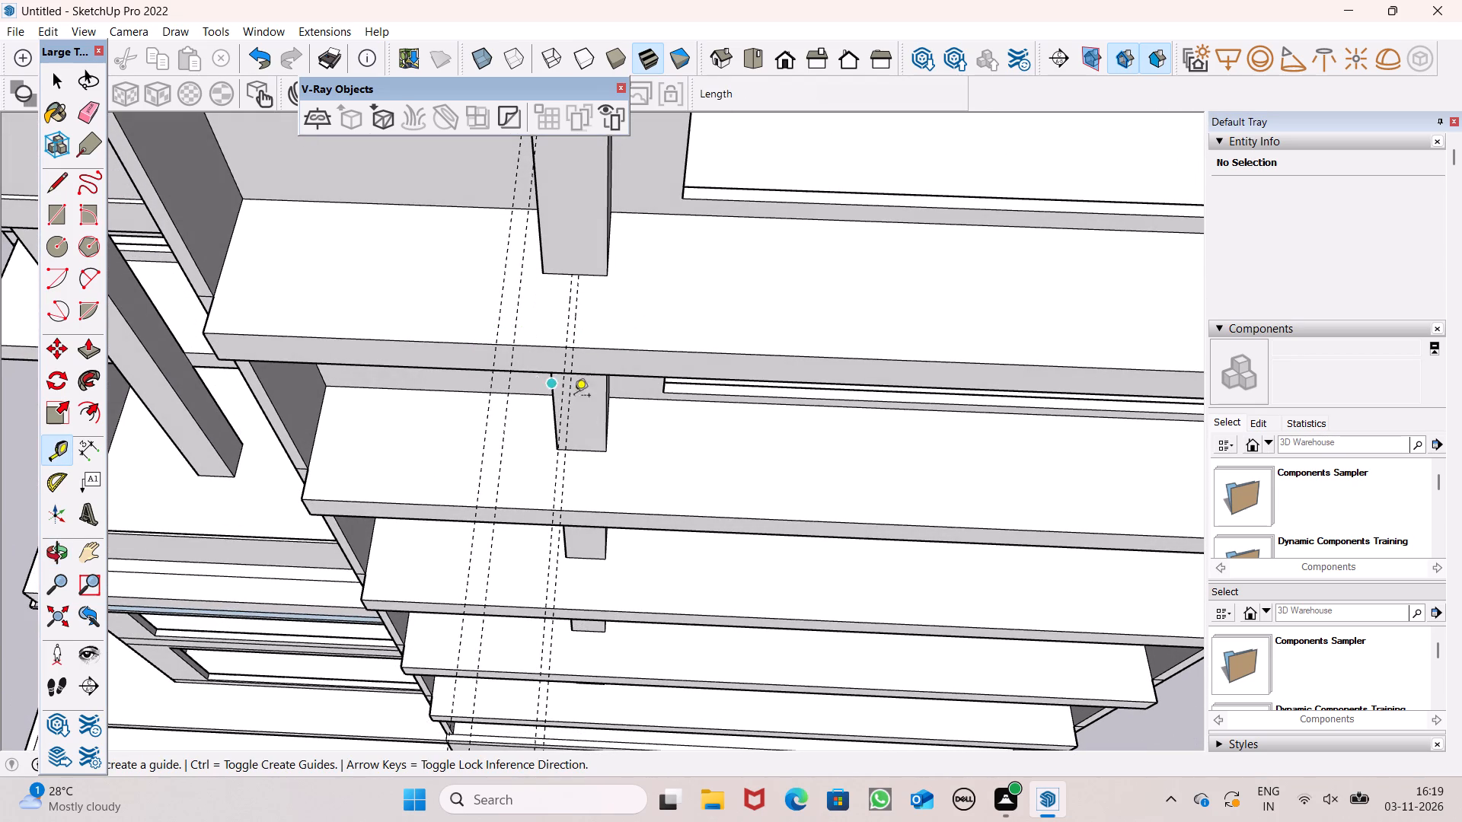
{"action": "middle_click_drag", "start_coordinate": [635, 395], "coordinate": [618, 368]}
{"action": "scroll", "coordinate": [583, 358], "scroll_direction": "down", "scroll_amount": 7}
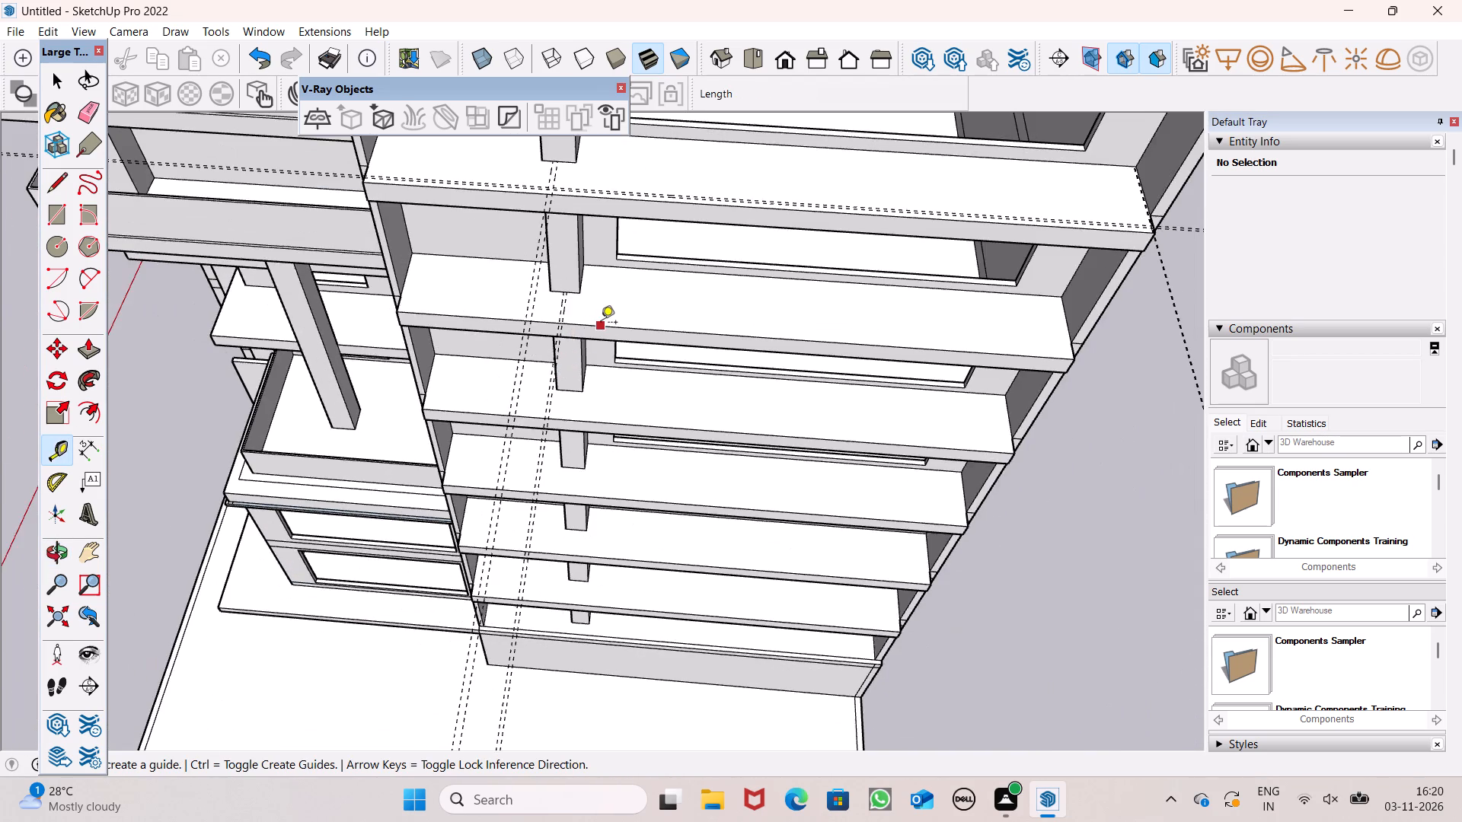
{"action": "scroll", "coordinate": [602, 323], "scroll_direction": "up", "scroll_amount": 7}
{"action": "left_click", "coordinate": [603, 325]}
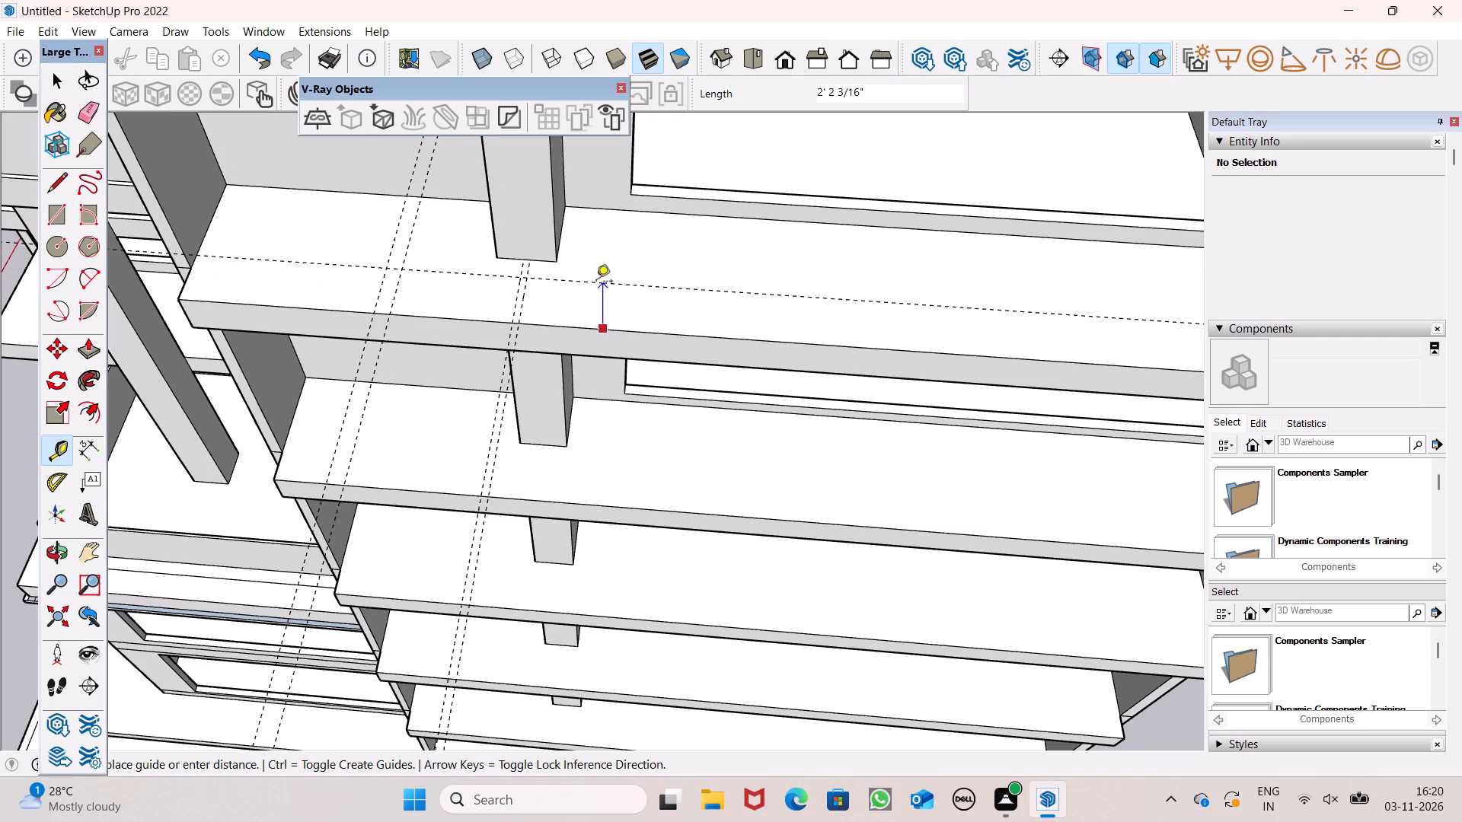
{"action": "scroll", "coordinate": [526, 296], "scroll_direction": "down", "scroll_amount": 4}
{"action": "middle_click_drag", "start_coordinate": [514, 314], "coordinate": [517, 342]}
{"action": "scroll", "coordinate": [456, 304], "scroll_direction": "down", "scroll_amount": 5}
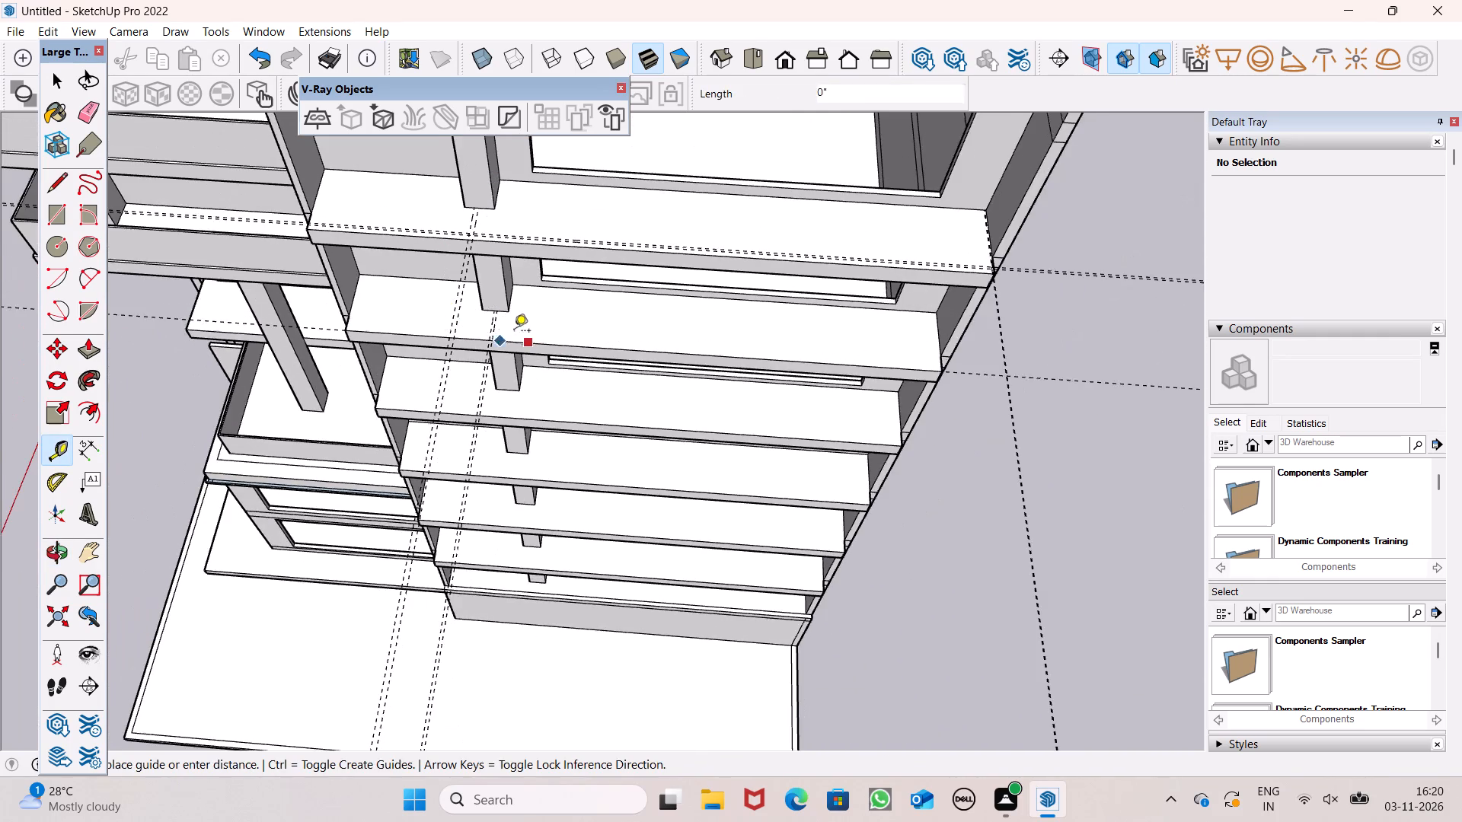
{"action": "middle_click_drag", "start_coordinate": [521, 340], "coordinate": [519, 365]}
{"action": "scroll", "coordinate": [554, 346], "scroll_direction": "up", "scroll_amount": 7}
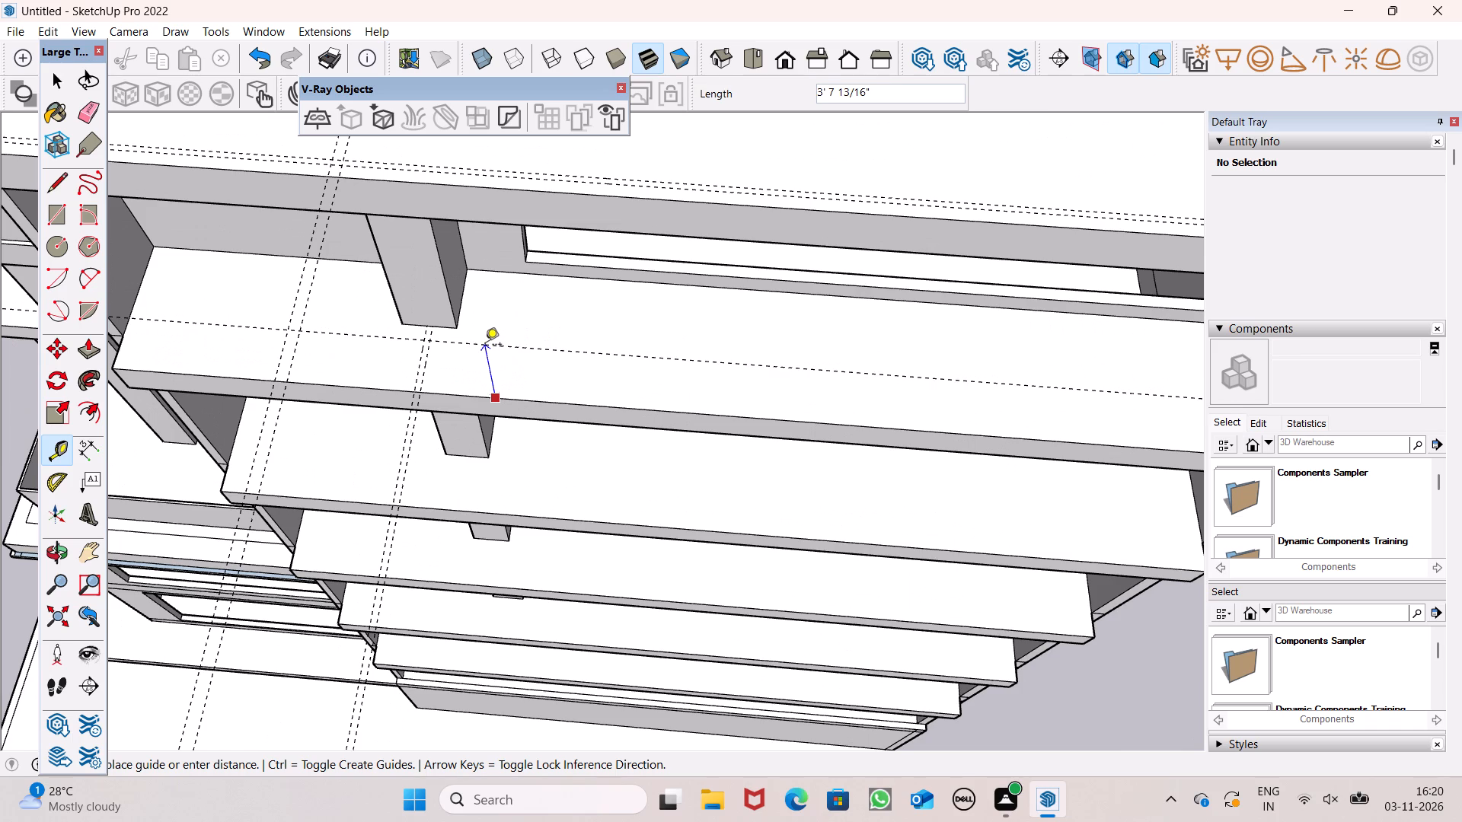
{"action": "scroll", "coordinate": [484, 372], "scroll_direction": "down", "scroll_amount": 6}
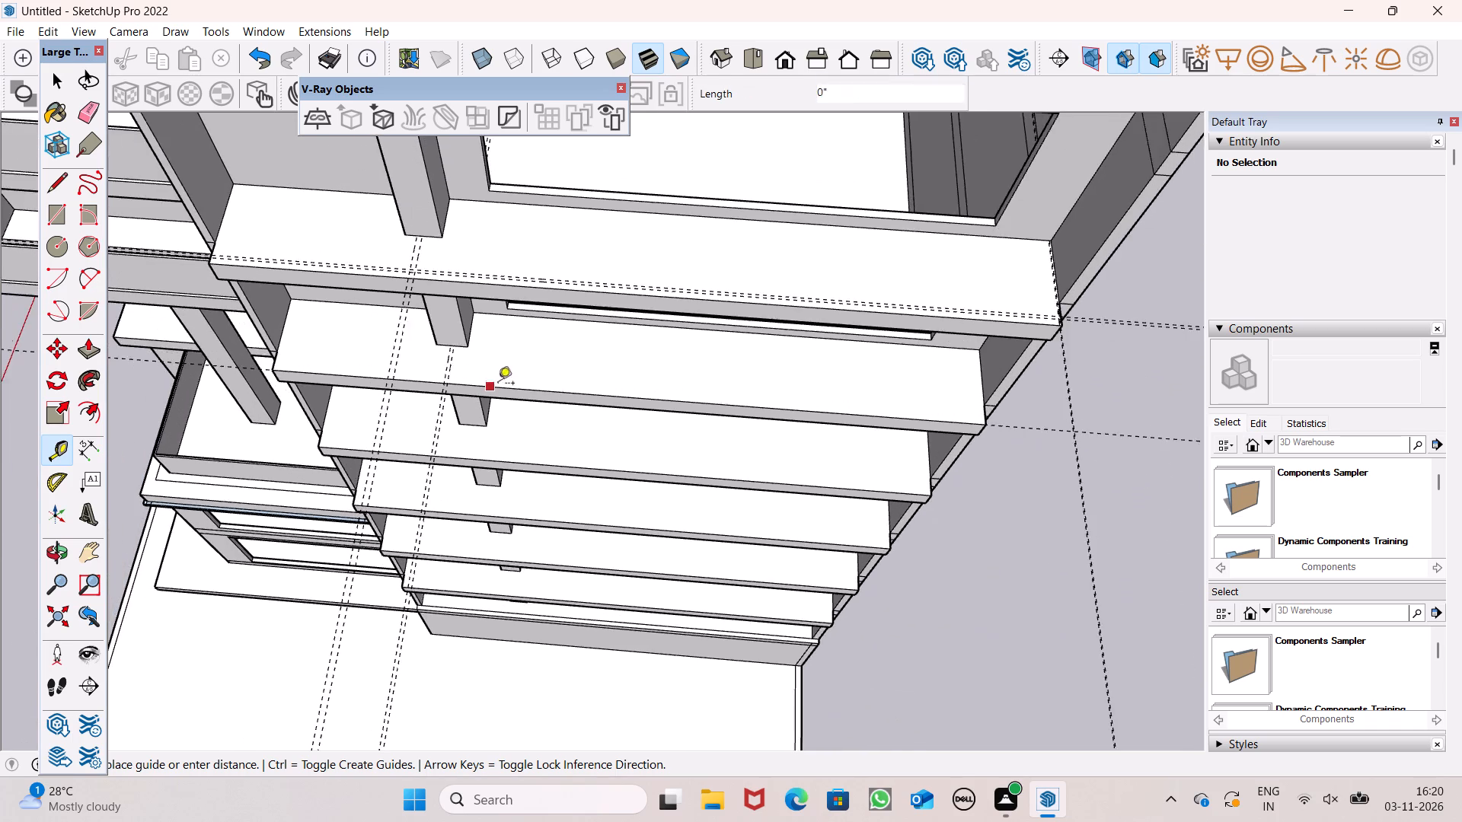
{"action": "middle_click_drag", "start_coordinate": [498, 386], "coordinate": [305, 237]}
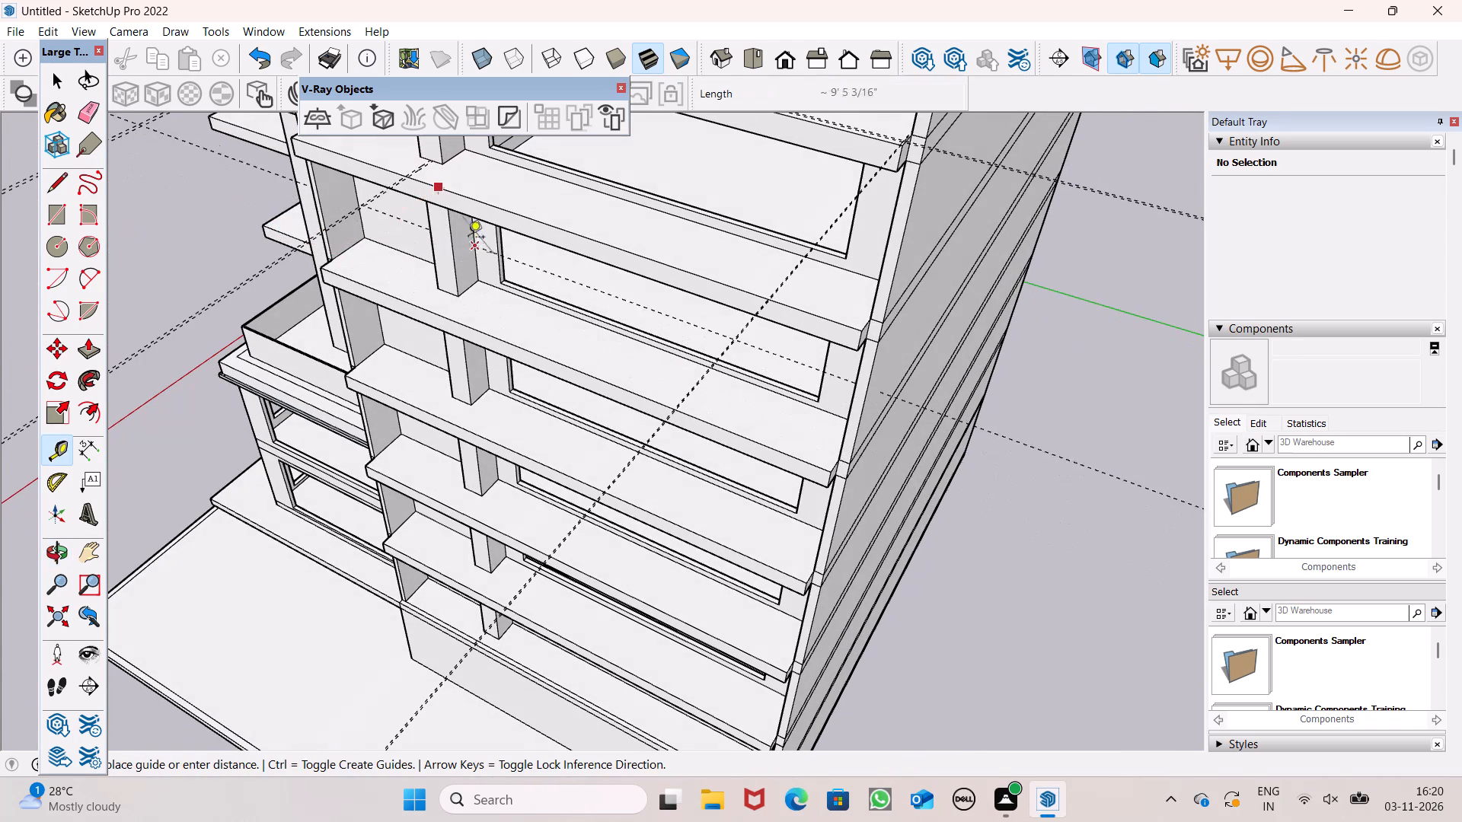
{"action": "scroll", "coordinate": [443, 180], "scroll_direction": "up", "scroll_amount": 3}
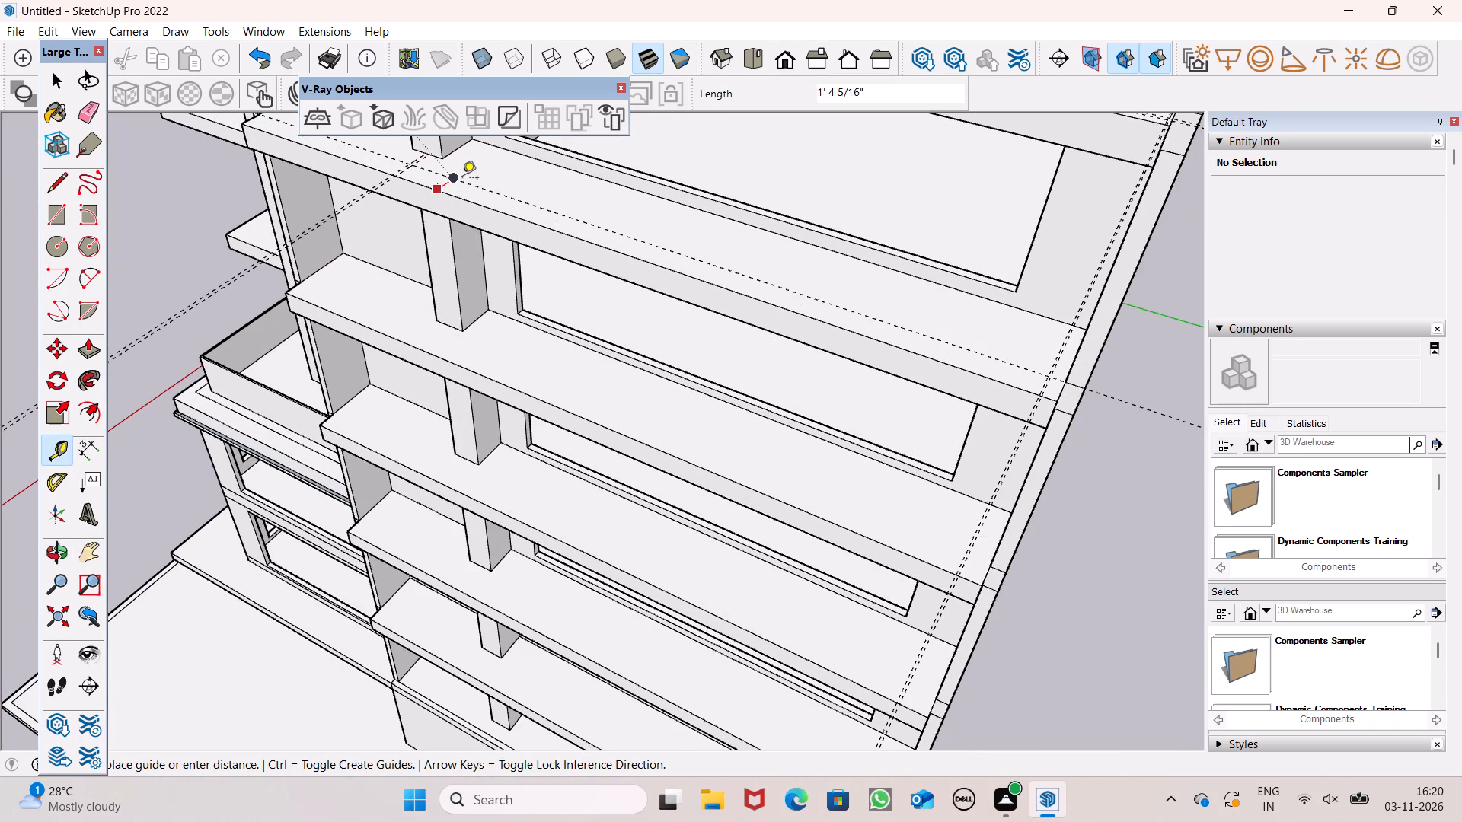
{"action": "middle_click_drag", "start_coordinate": [474, 209], "coordinate": [572, 313]}
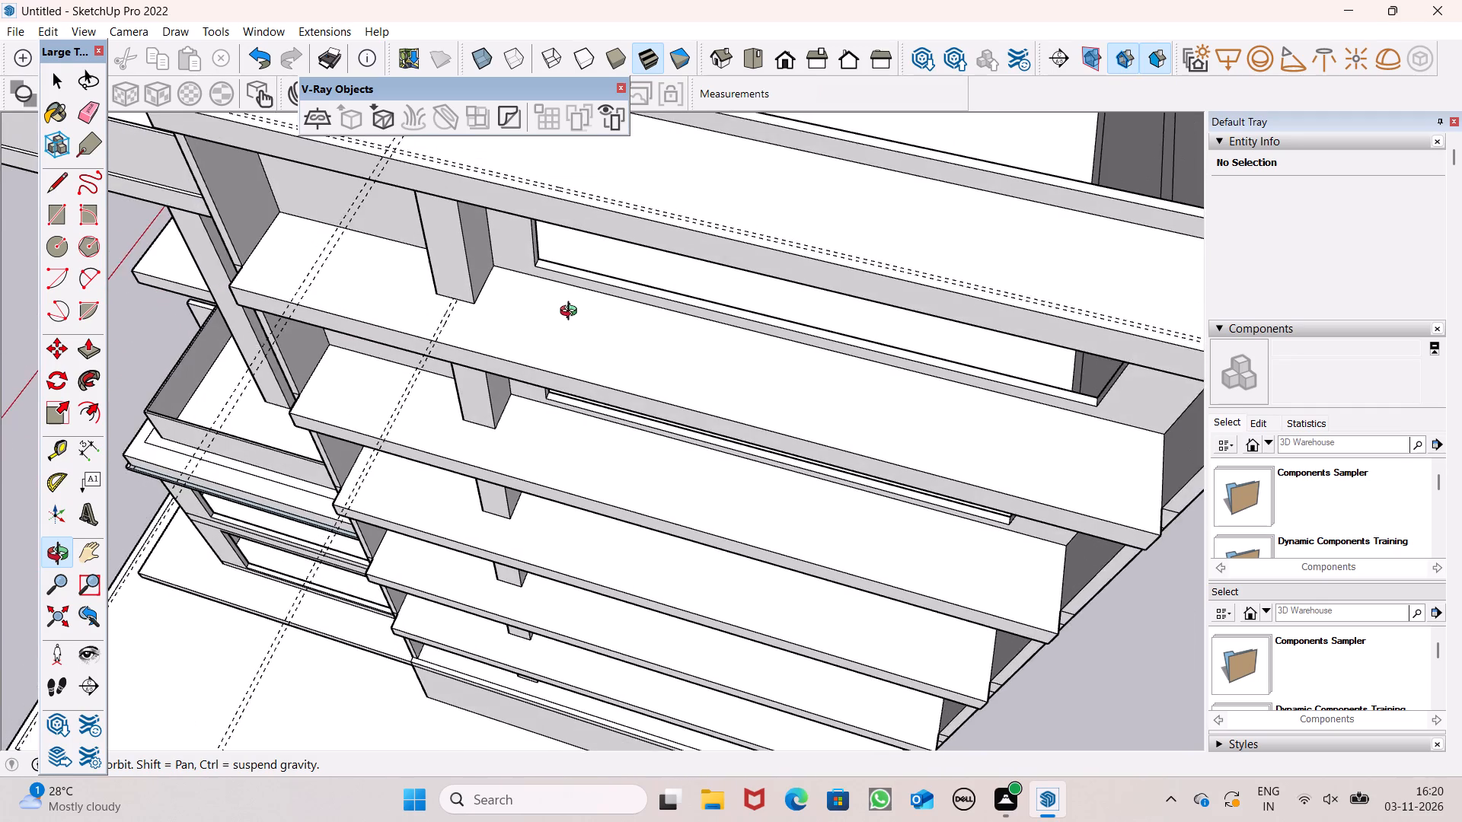
{"action": "middle_click_drag", "start_coordinate": [572, 313], "coordinate": [572, 312]}
{"action": "scroll", "coordinate": [572, 313], "scroll_direction": "up", "scroll_amount": 1}
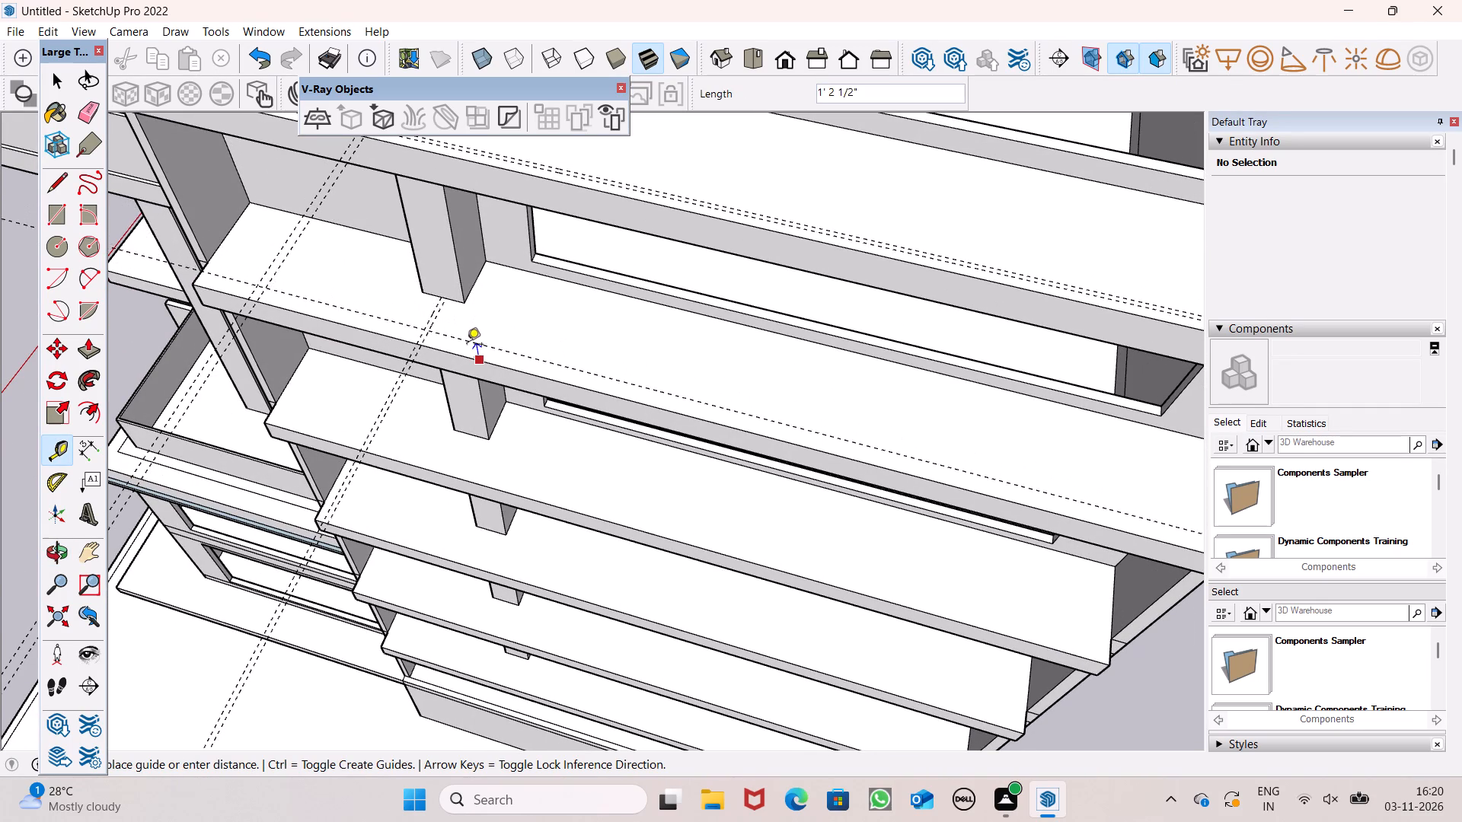
{"action": "scroll", "coordinate": [467, 346], "scroll_direction": "up", "scroll_amount": 6}
{"action": "scroll", "coordinate": [480, 336], "scroll_direction": "down", "scroll_amount": 1}
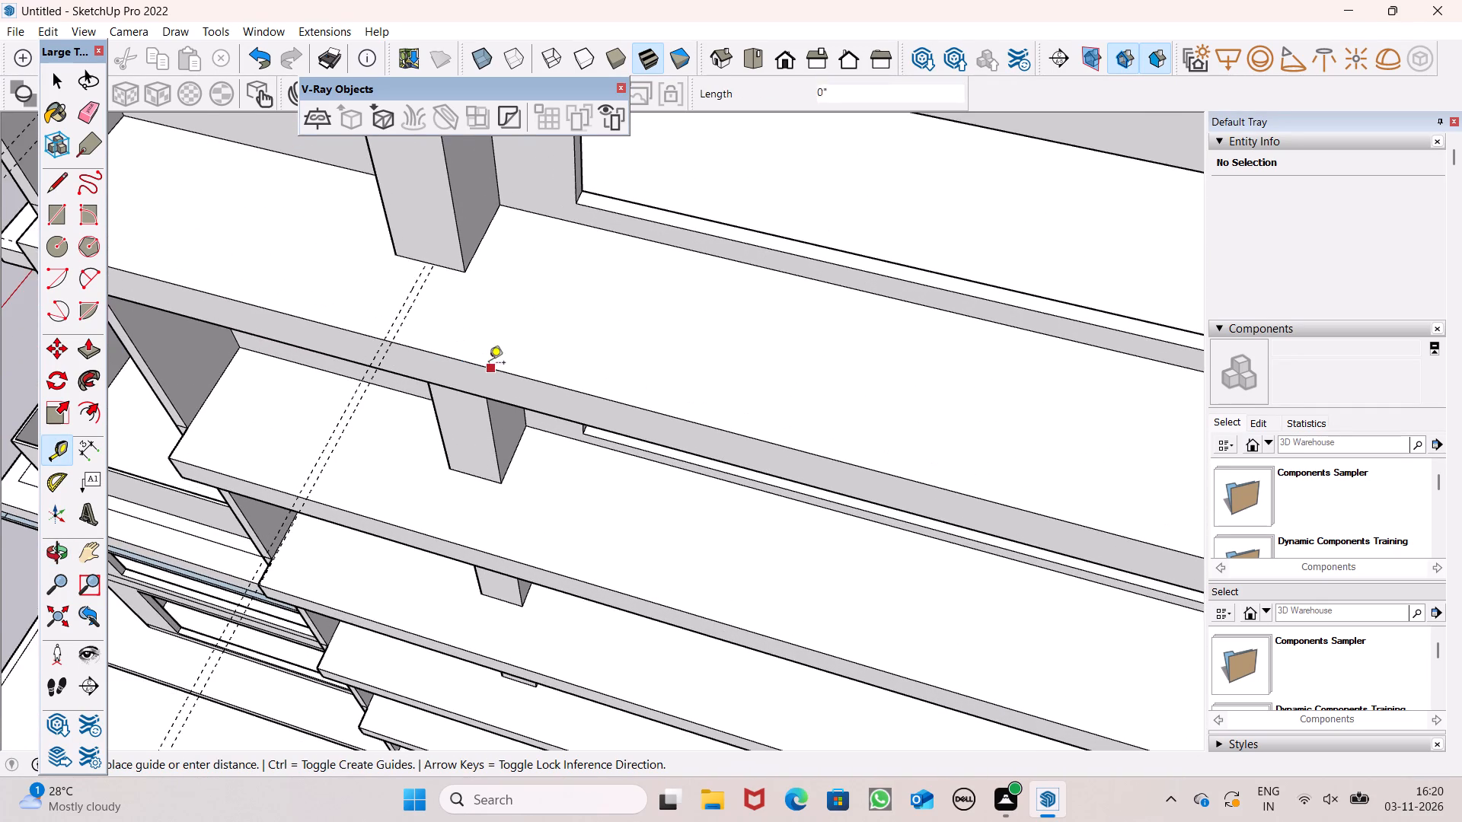
{"action": "middle_click_drag", "start_coordinate": [495, 367], "coordinate": [510, 355]}
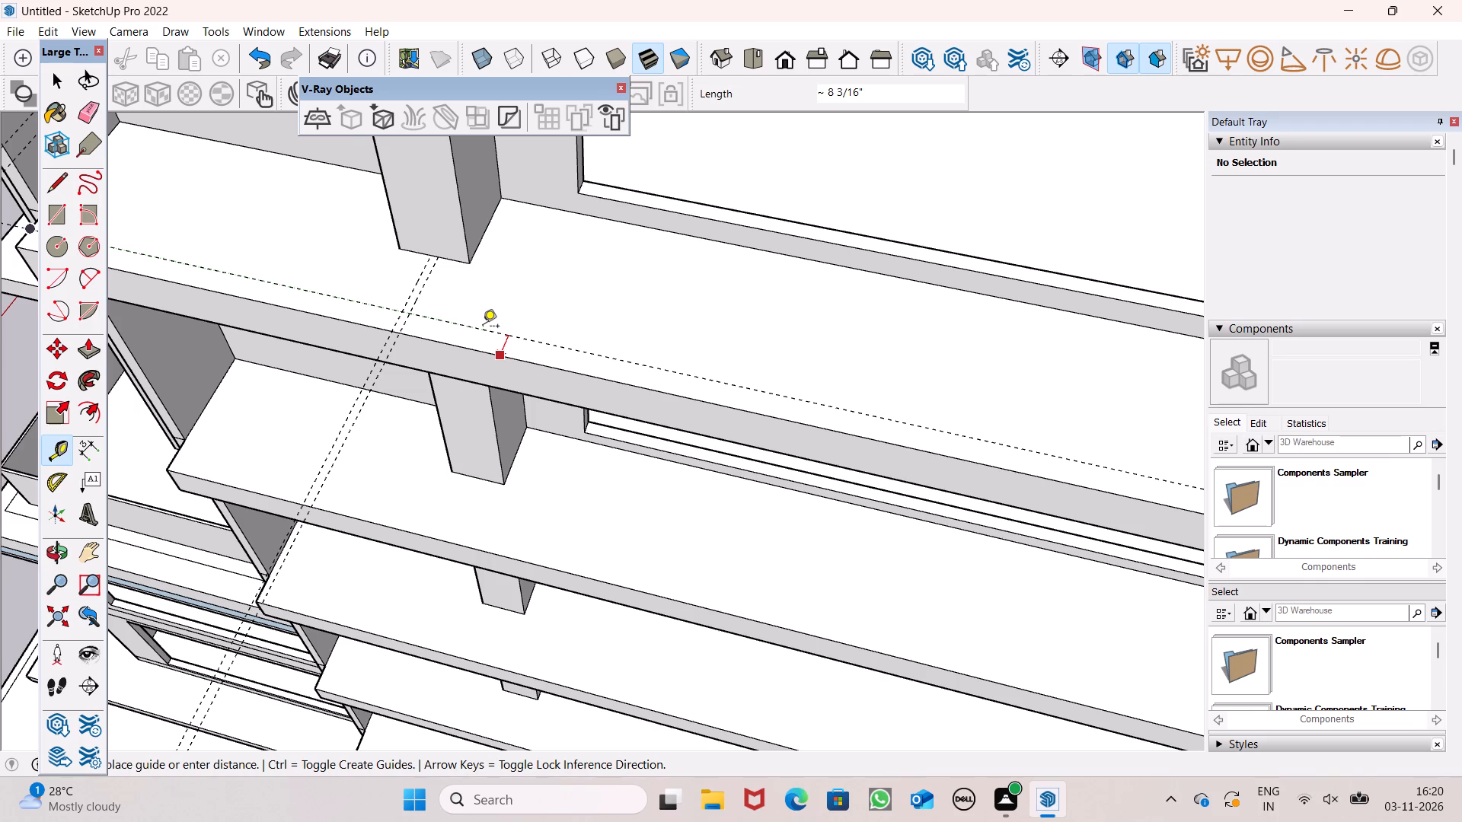
{"action": "middle_click_drag", "start_coordinate": [484, 339], "coordinate": [573, 342]}
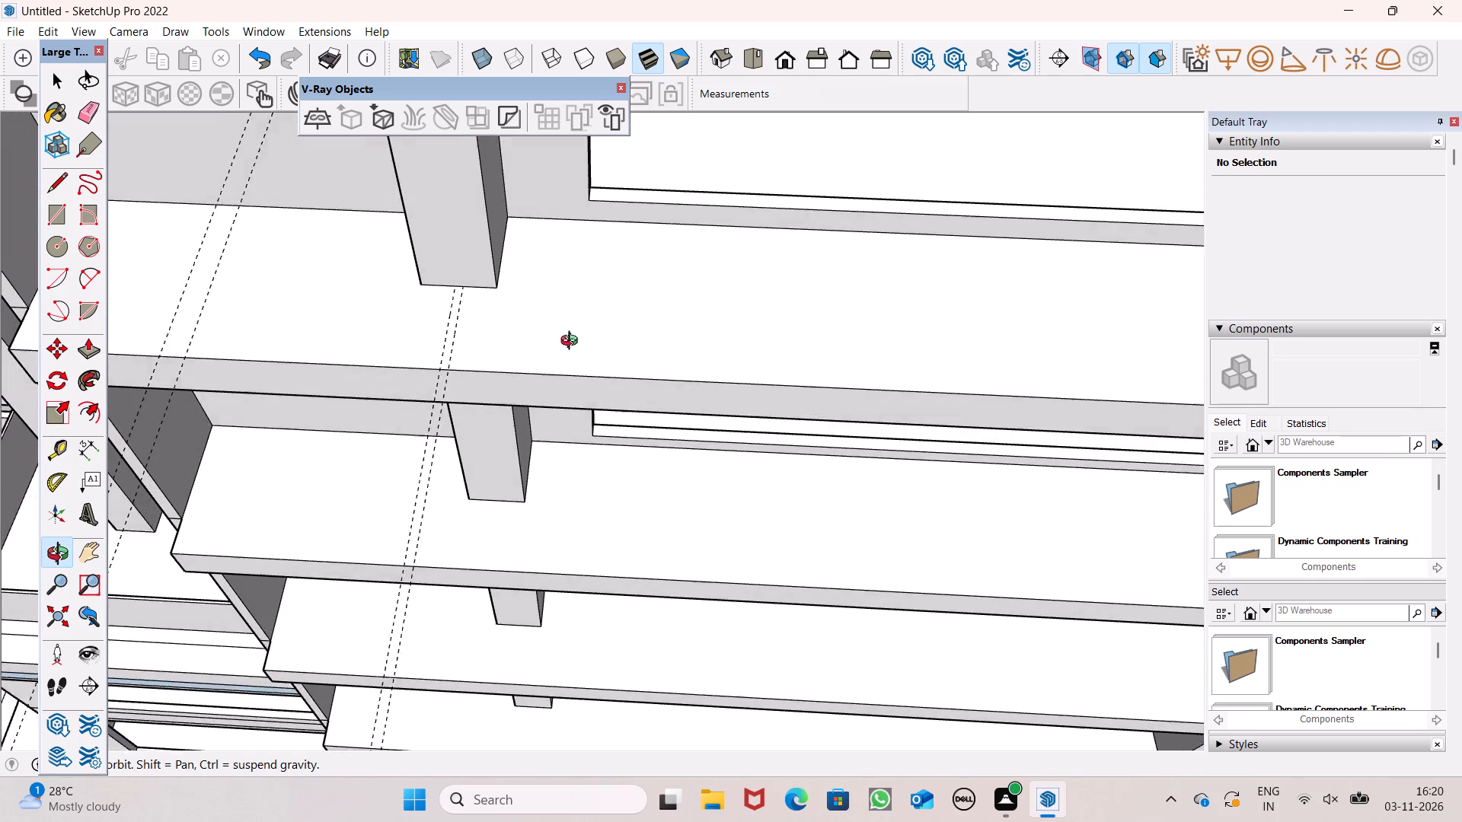
{"action": "middle_click_drag", "start_coordinate": [573, 342], "coordinate": [575, 378]}
{"action": "scroll", "coordinate": [522, 370], "scroll_direction": "up", "scroll_amount": 1}
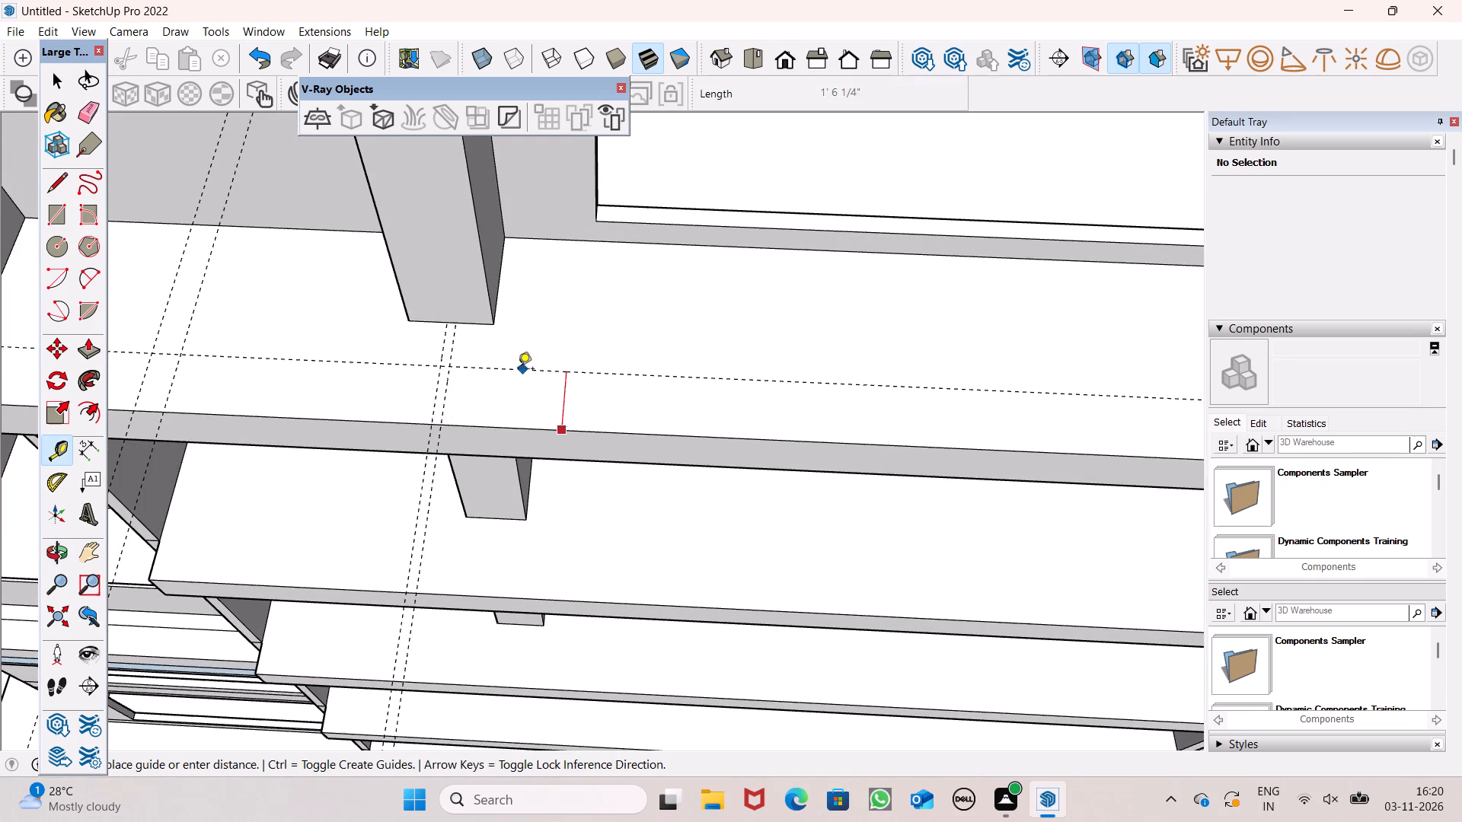
{"action": "scroll", "coordinate": [442, 371], "scroll_direction": "down", "scroll_amount": 2}
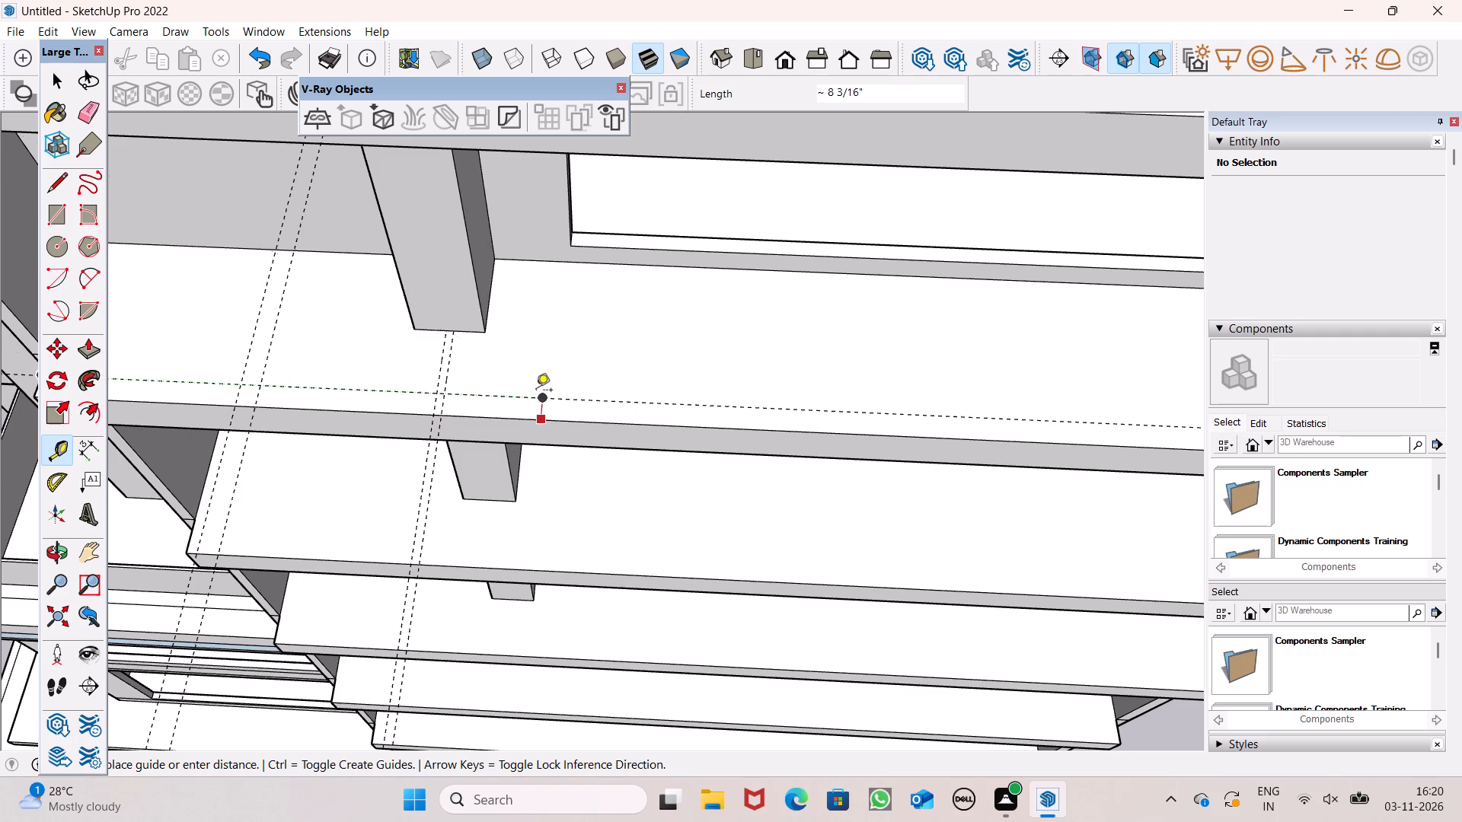
{"action": "scroll", "coordinate": [538, 390], "scroll_direction": "down", "scroll_amount": 1}
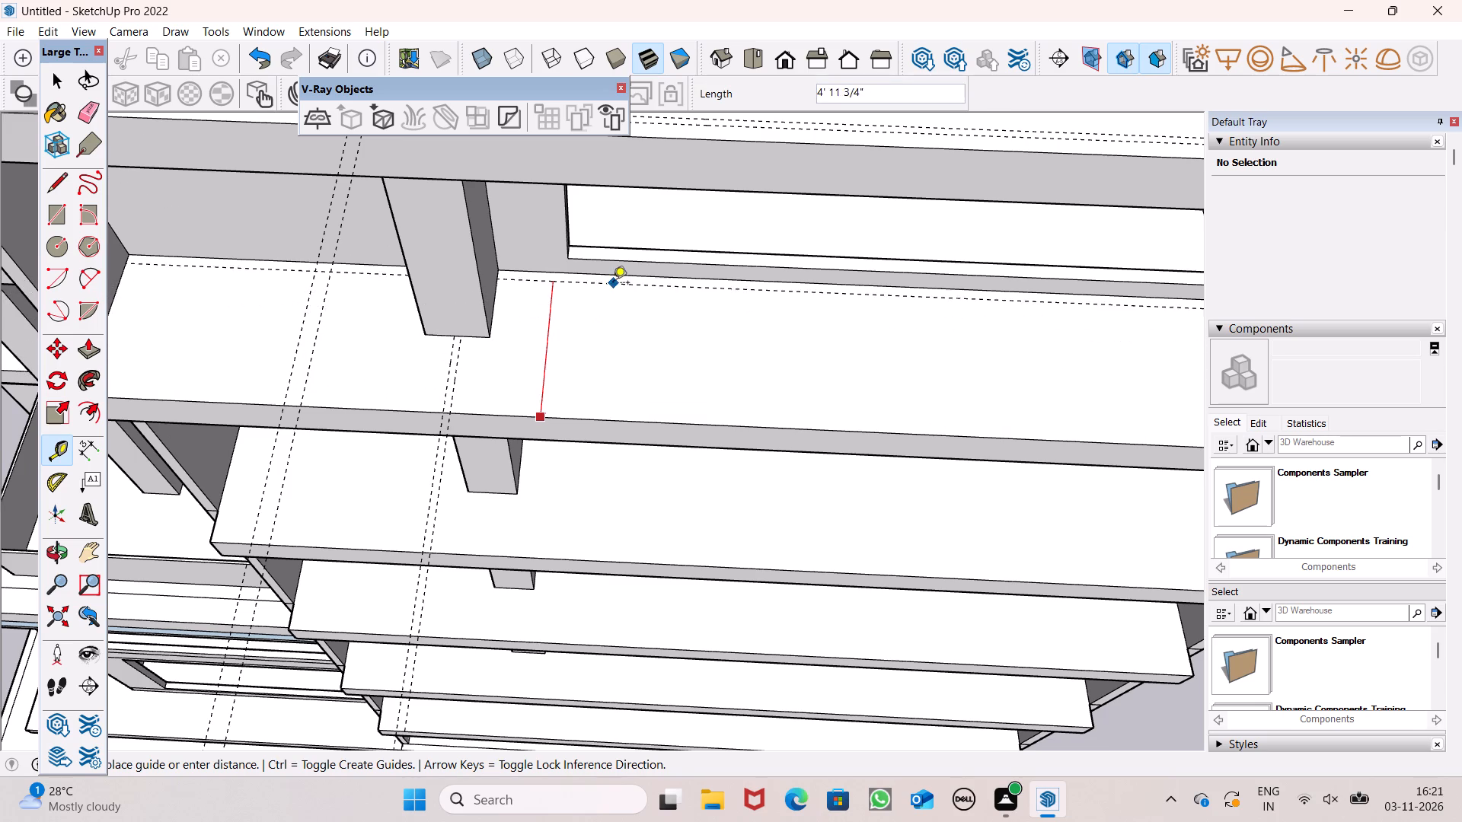
{"action": "scroll", "coordinate": [577, 403], "scroll_direction": "up", "scroll_amount": 1}
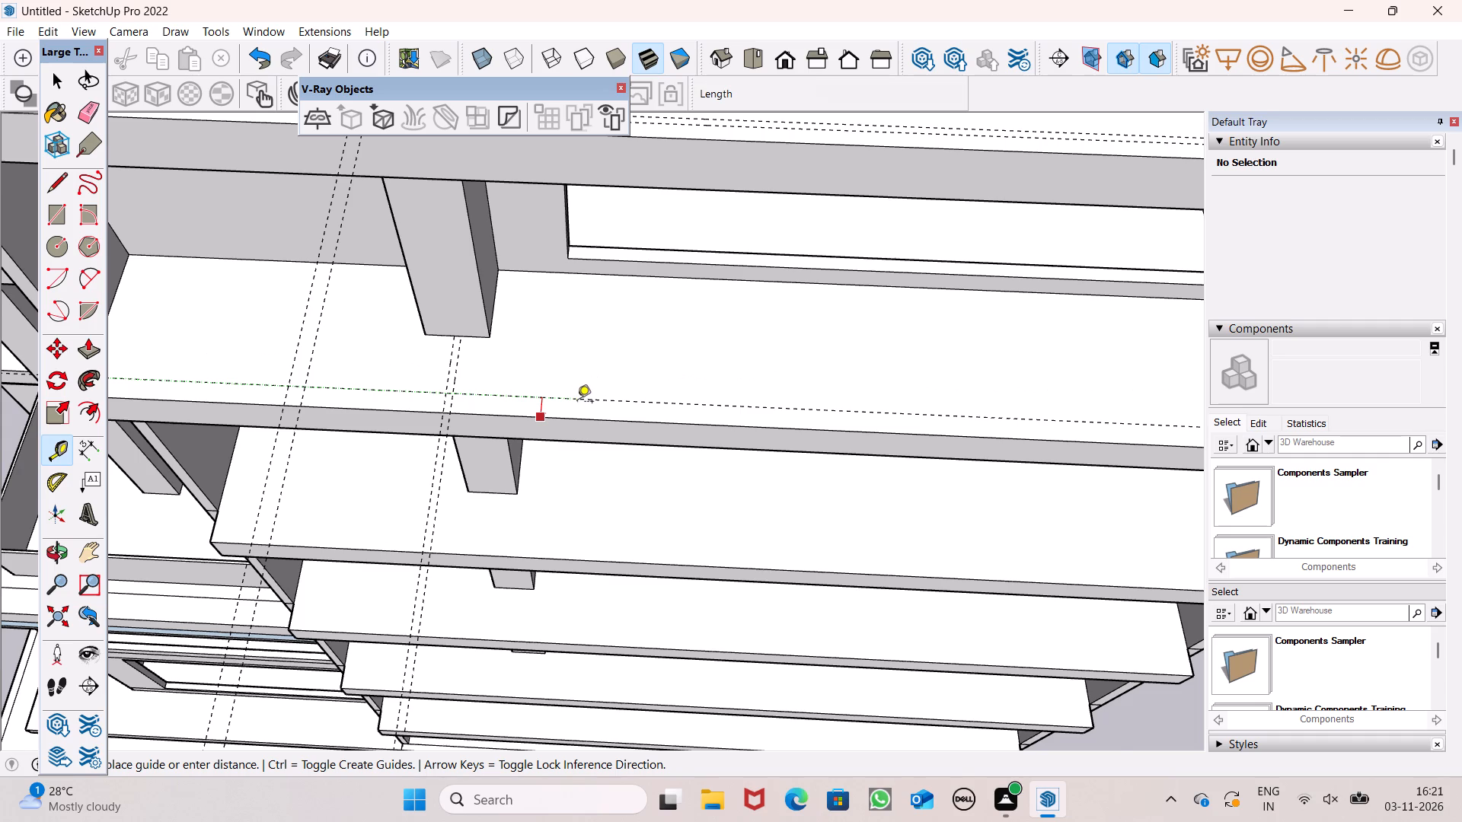
{"action": "scroll", "coordinate": [574, 418], "scroll_direction": "up", "scroll_amount": 5}
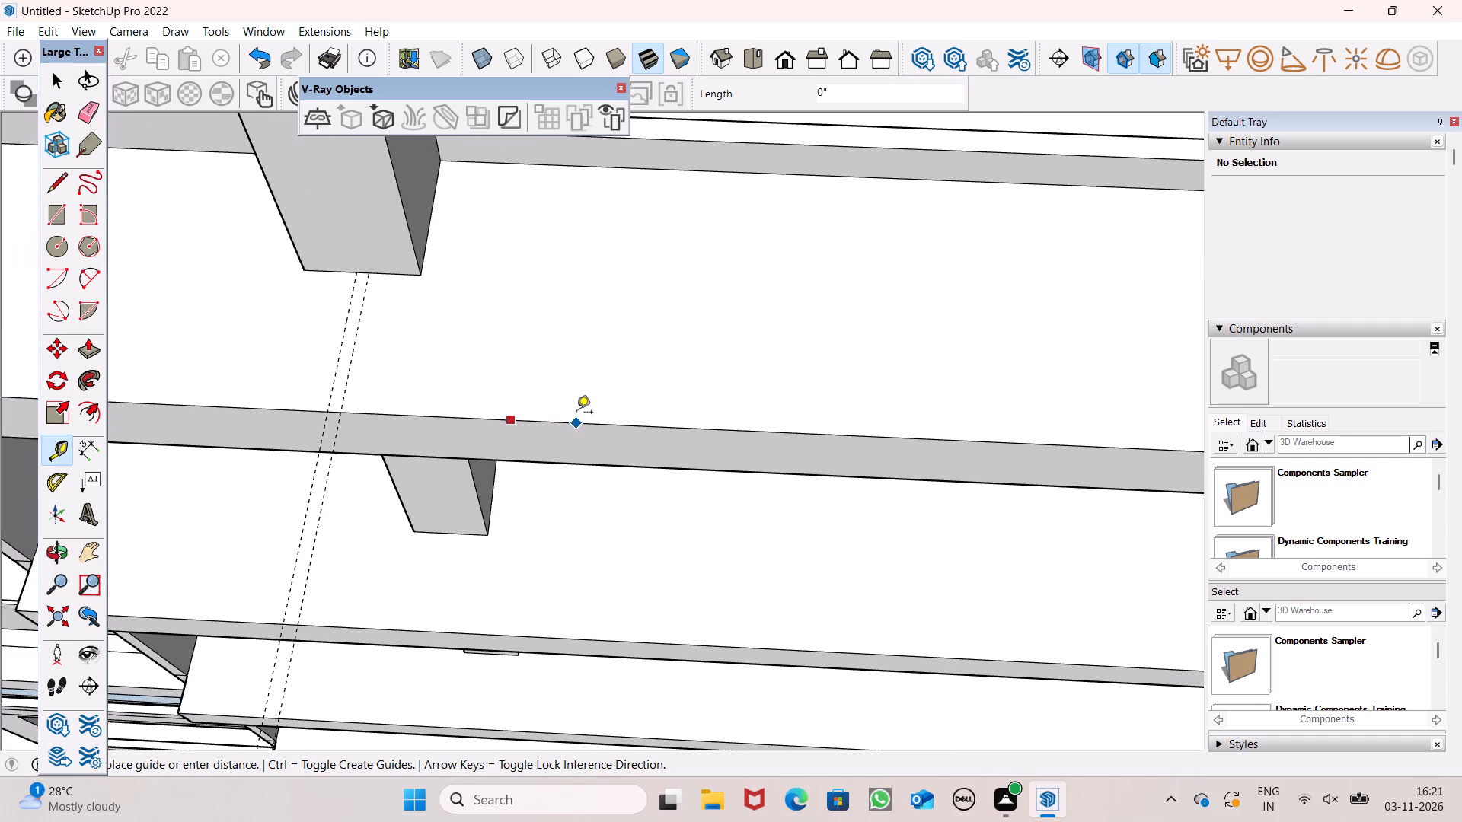
{"action": "scroll", "coordinate": [578, 413], "scroll_direction": "up", "scroll_amount": 7}
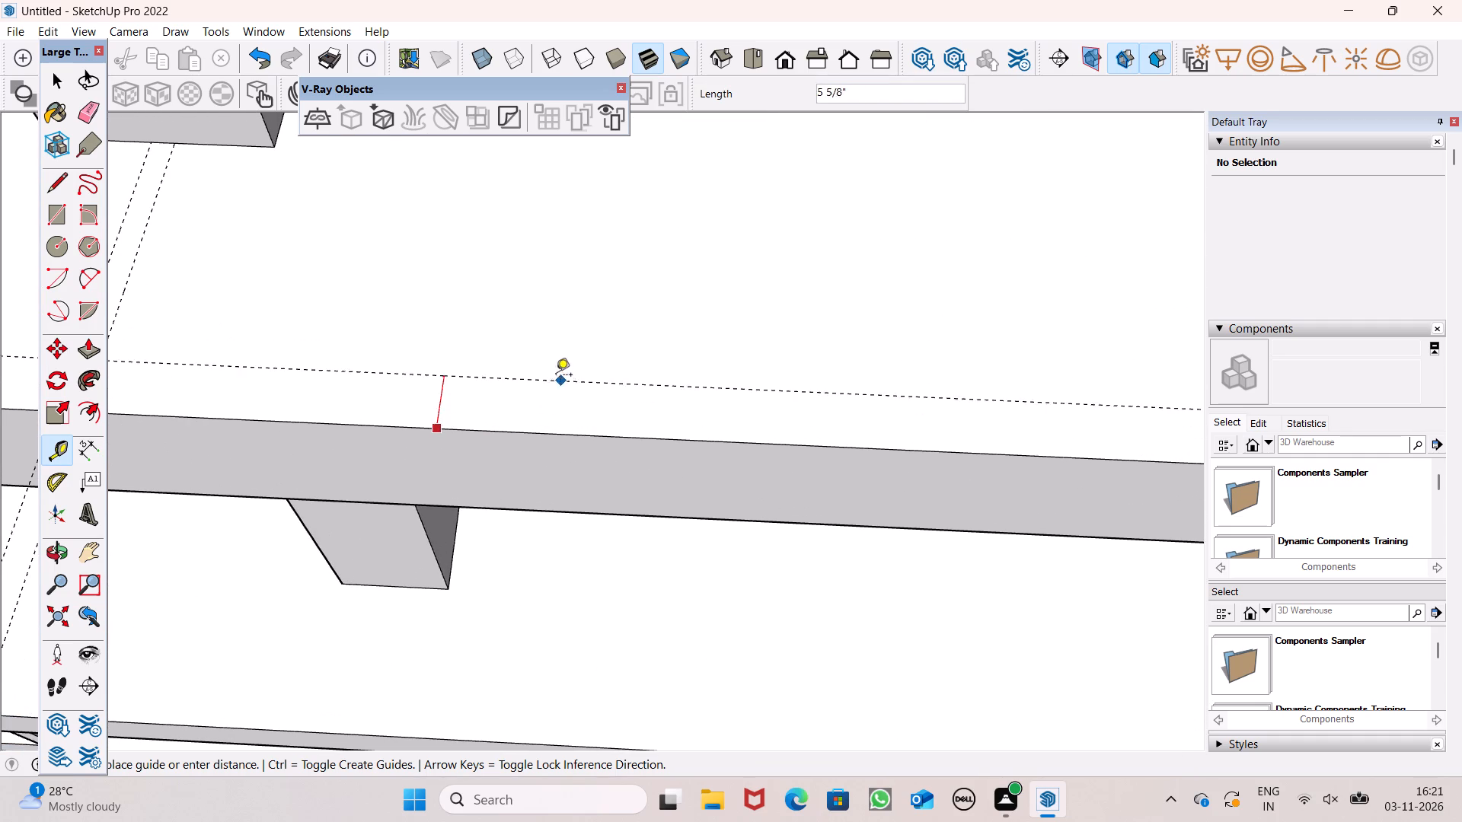
{"action": "scroll", "coordinate": [555, 374], "scroll_direction": "down", "scroll_amount": 14}
{"action": "middle_click_drag", "start_coordinate": [544, 330], "coordinate": [548, 365]}
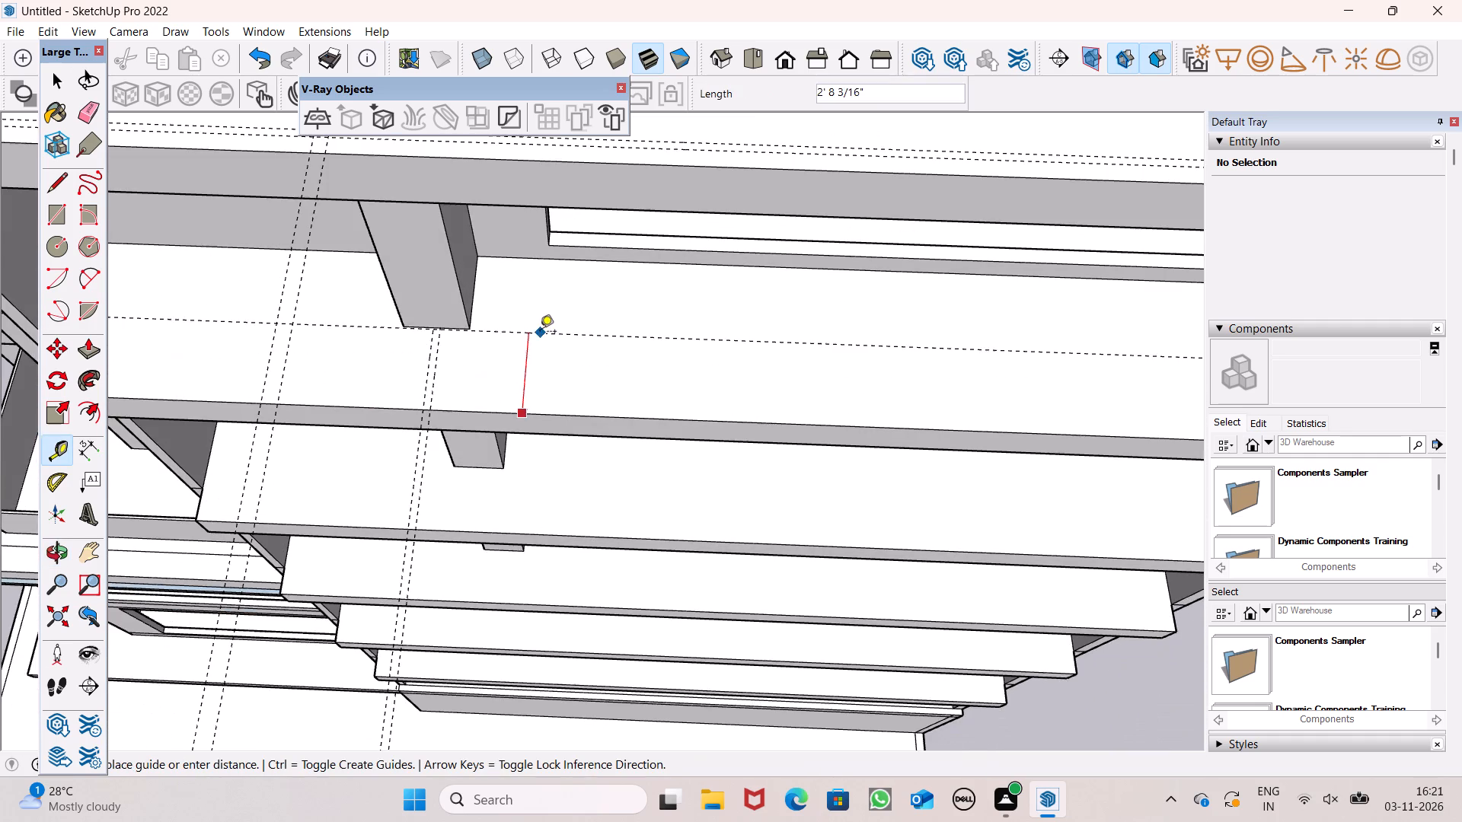
{"action": "scroll", "coordinate": [540, 333], "scroll_direction": "down", "scroll_amount": 8}
{"action": "scroll", "coordinate": [531, 338], "scroll_direction": "up", "scroll_amount": 6}
{"action": "scroll", "coordinate": [454, 343], "scroll_direction": "down", "scroll_amount": 5}
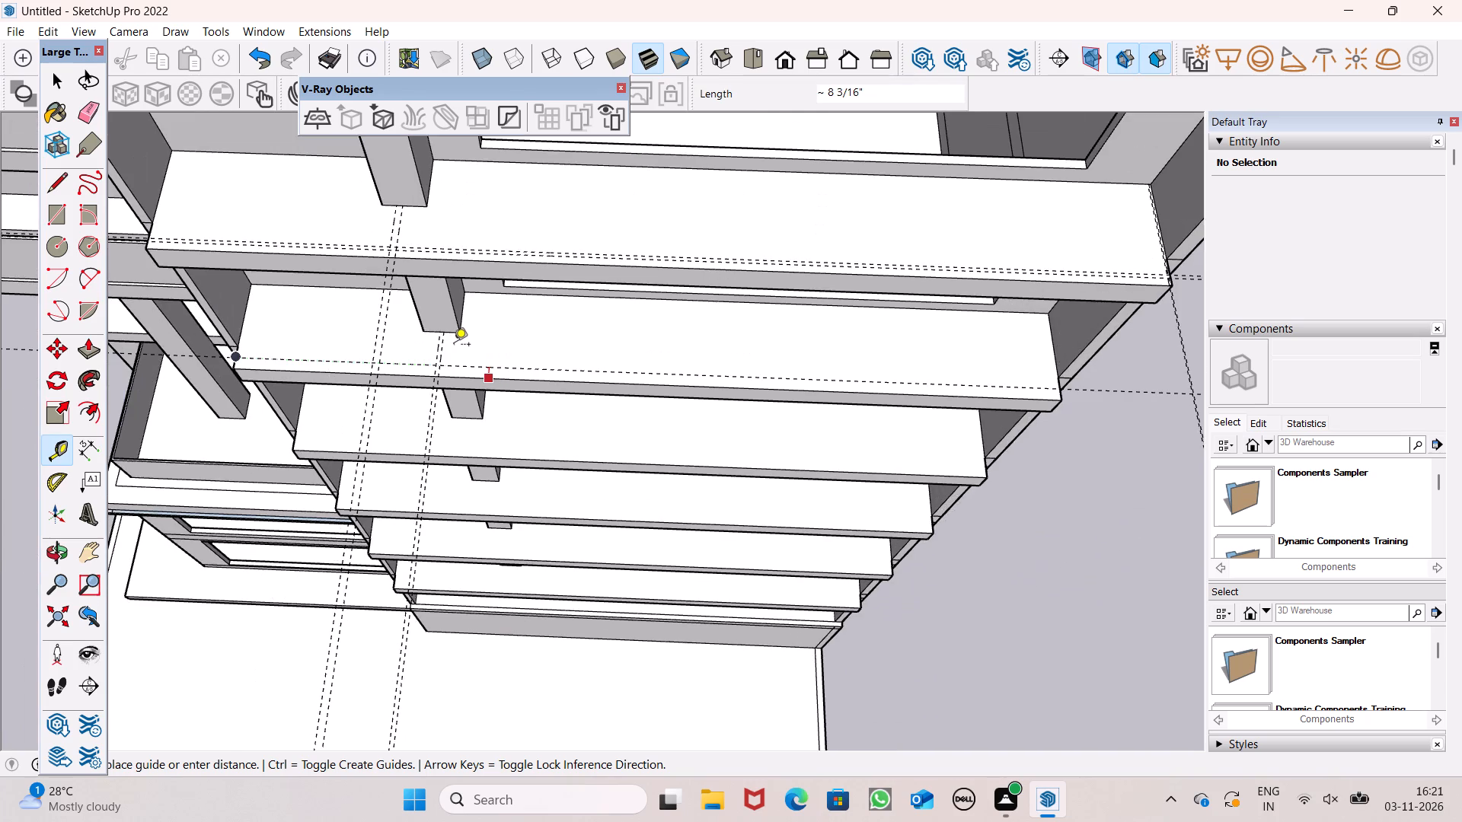
{"action": "scroll", "coordinate": [461, 346], "scroll_direction": "up", "scroll_amount": 10}
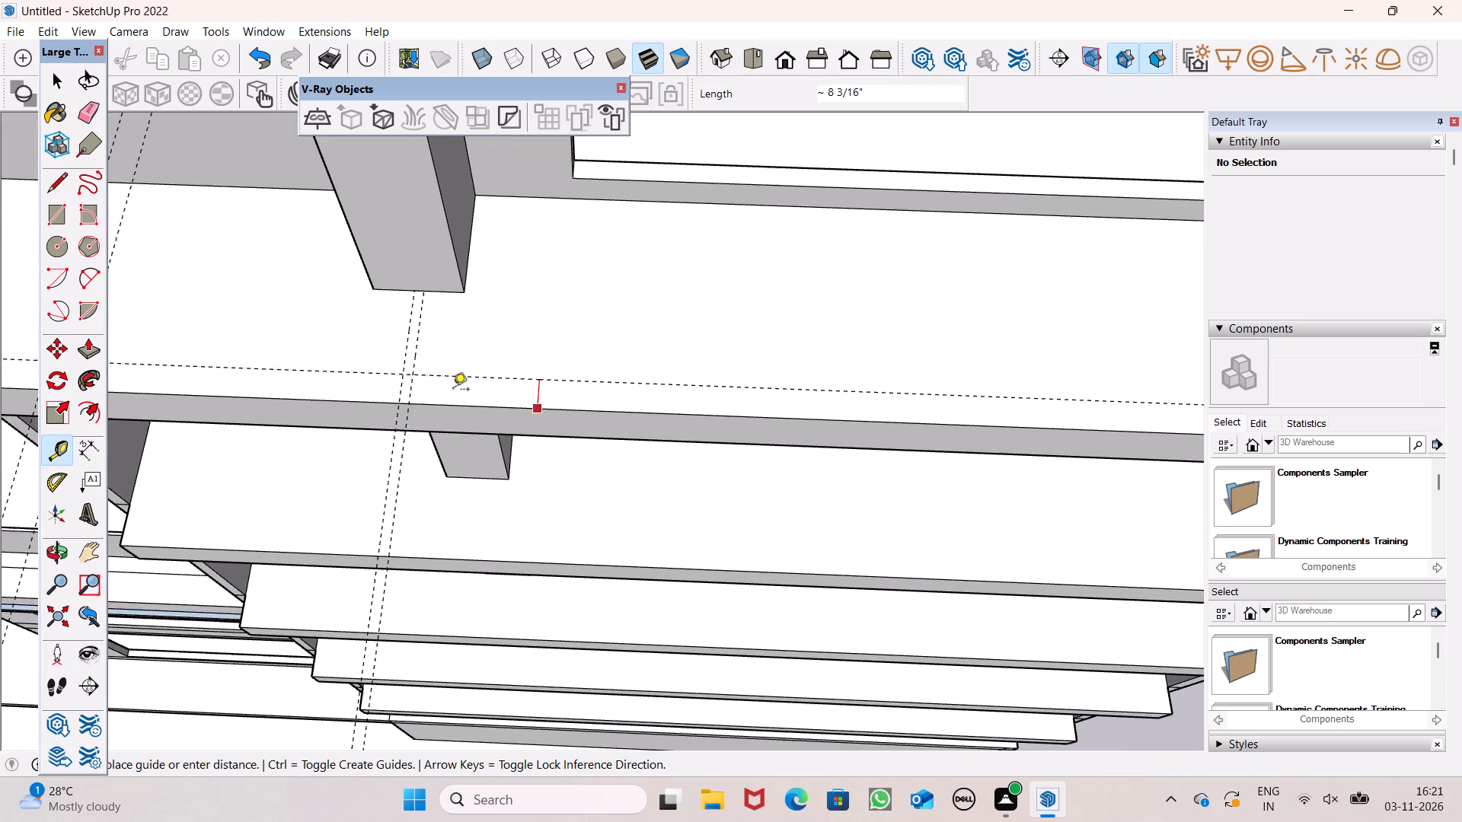
{"action": "scroll", "coordinate": [490, 400], "scroll_direction": "up", "scroll_amount": 4}
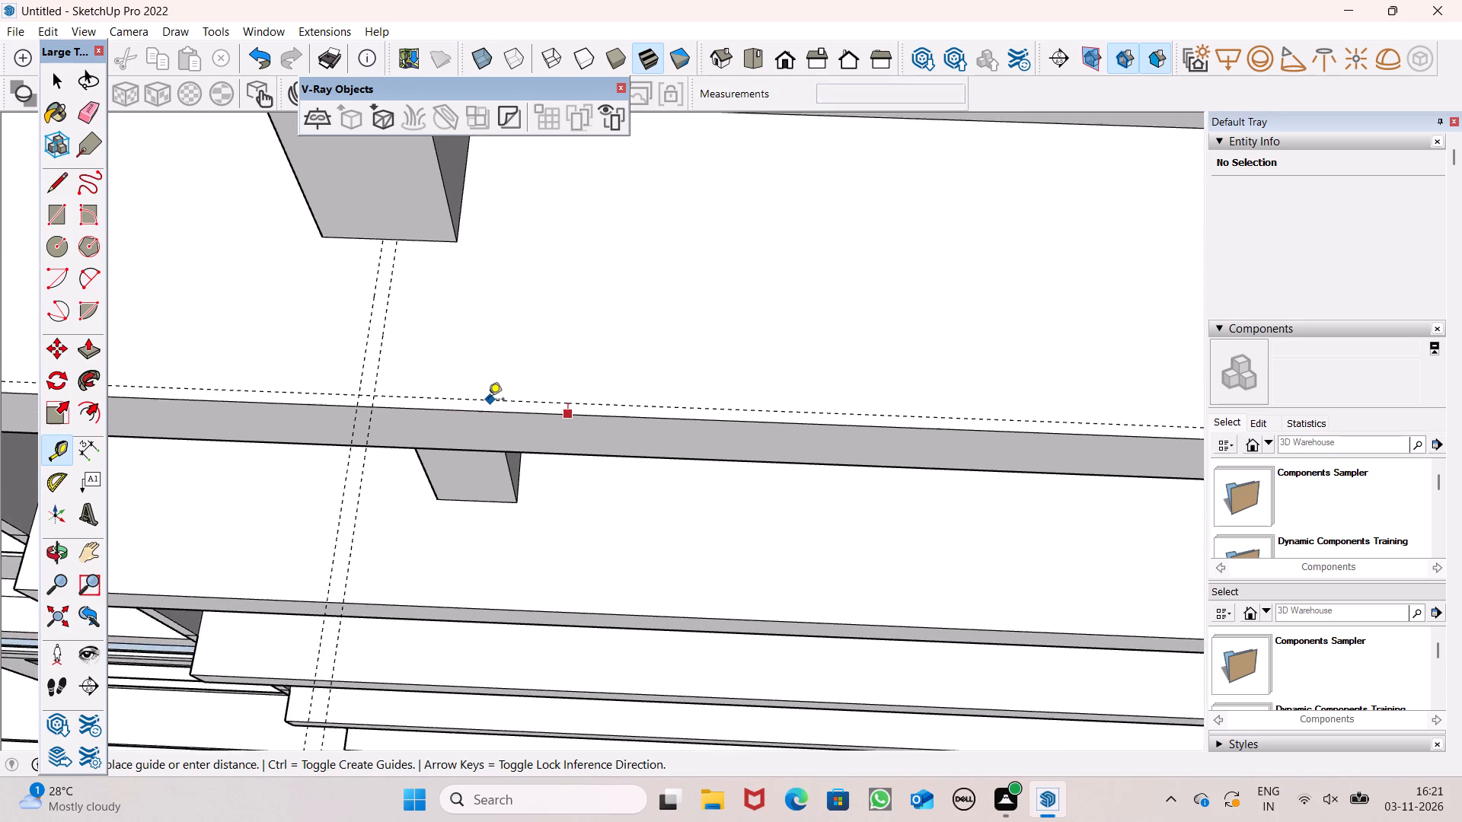
{"action": "scroll", "coordinate": [488, 400], "scroll_direction": "up", "scroll_amount": 1}
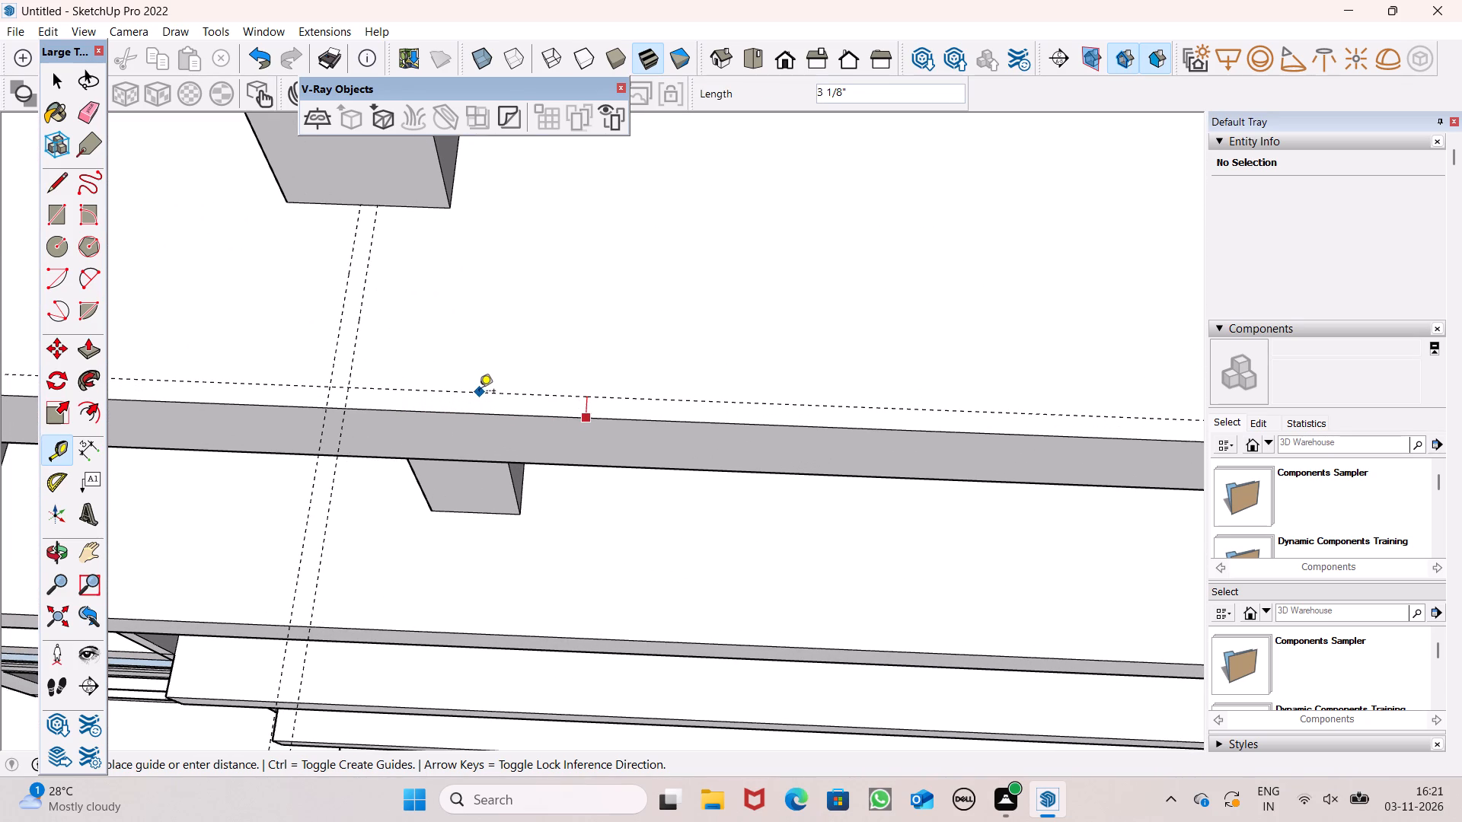
Place the front-edge guide on the second balcony slab and add a parallel guide about 1 3/4" farther inward.
{"action": "left_click", "coordinate": [479, 392]}
{"action": "left_click", "coordinate": [477, 393]}
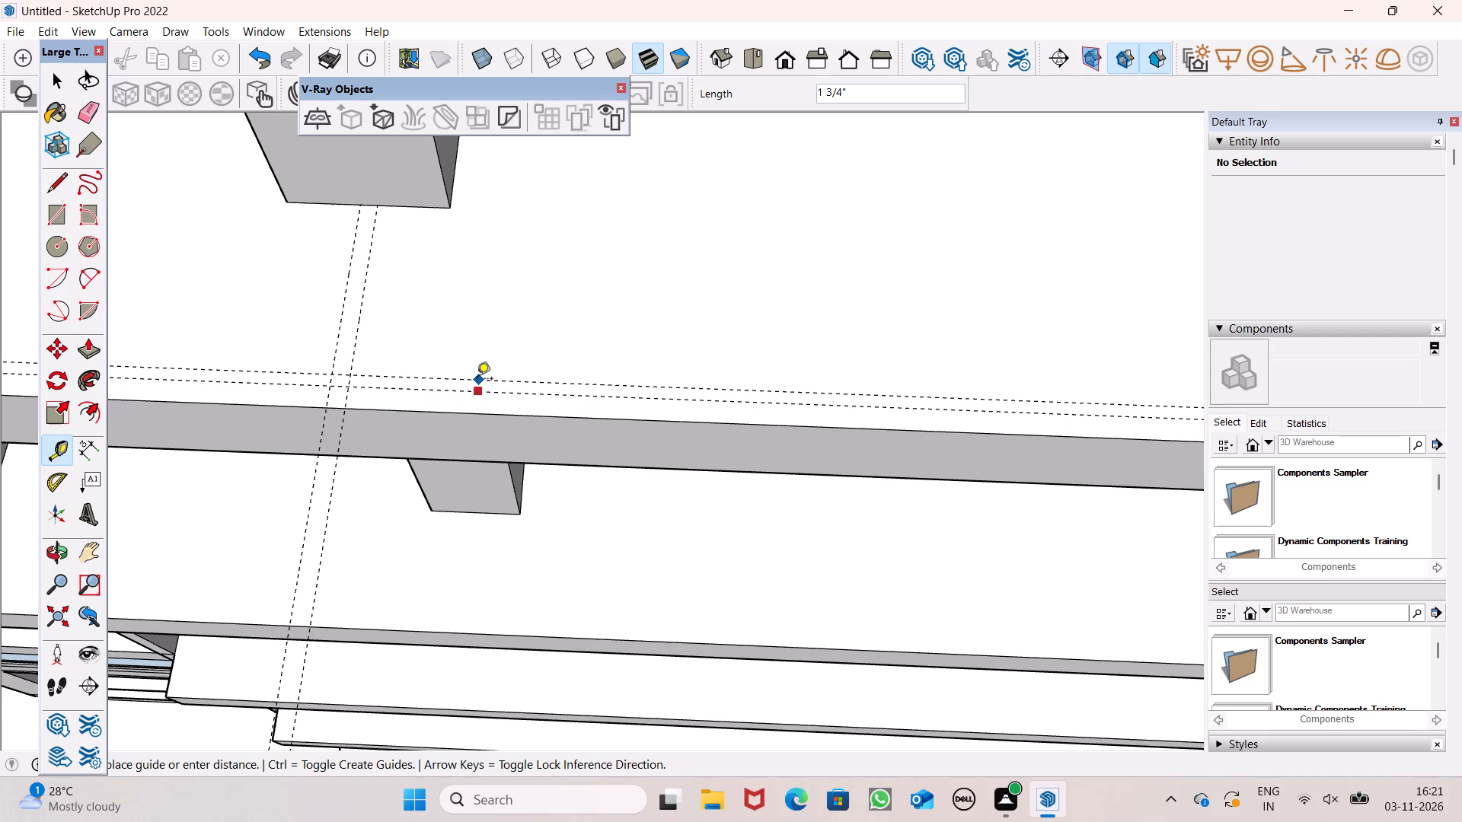
{"action": "left_click", "coordinate": [477, 380]}
Place a guide at the second balcony slab's far end, parallel to its short end edge and about 1 1/4" inward.
{"action": "scroll", "coordinate": [343, 301], "scroll_direction": "down", "scroll_amount": 5}
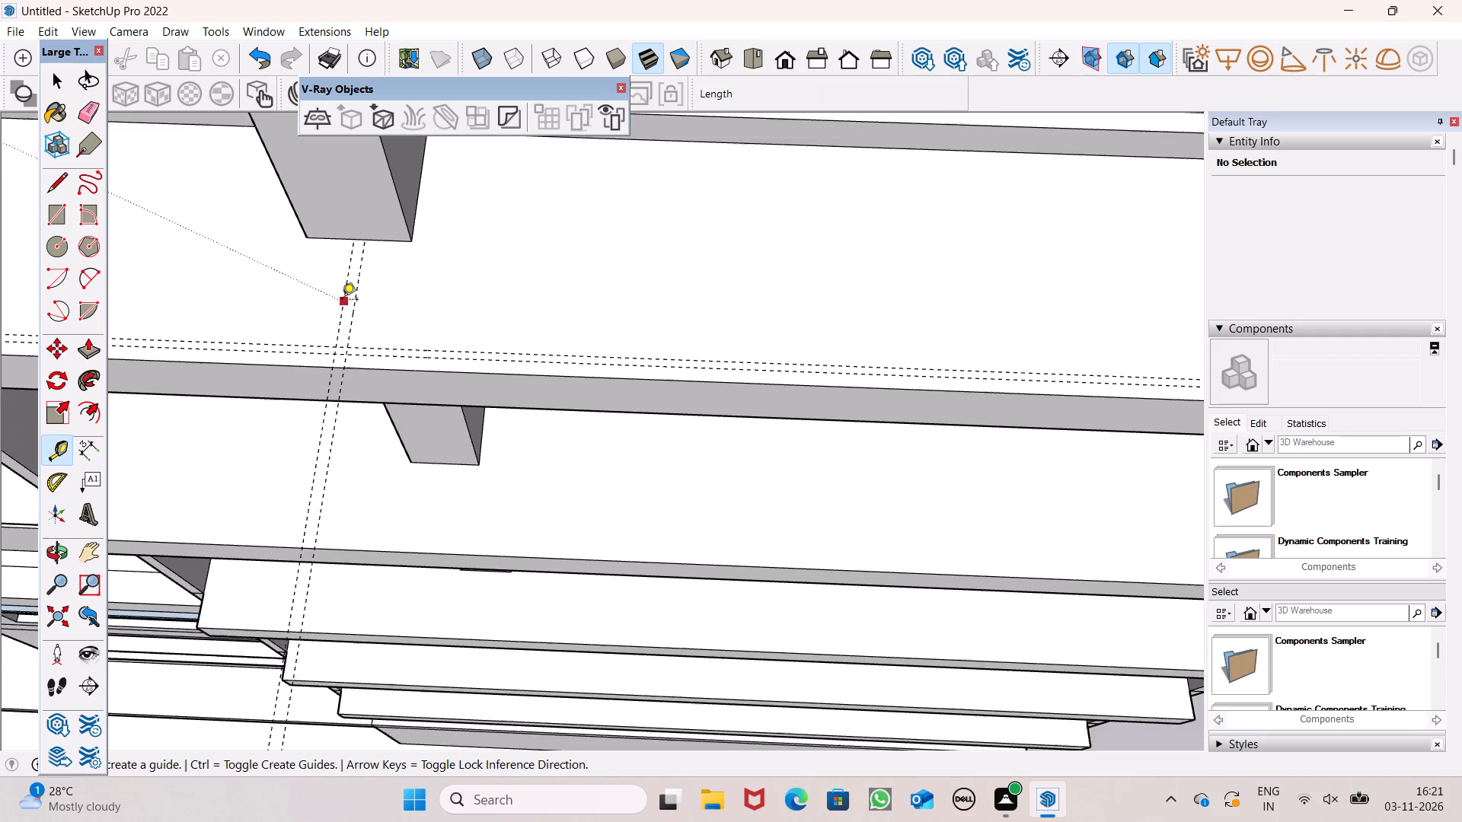
{"action": "scroll", "coordinate": [273, 320], "scroll_direction": "down", "scroll_amount": 12}
{"action": "scroll", "coordinate": [528, 340], "scroll_direction": "up", "scroll_amount": 6}
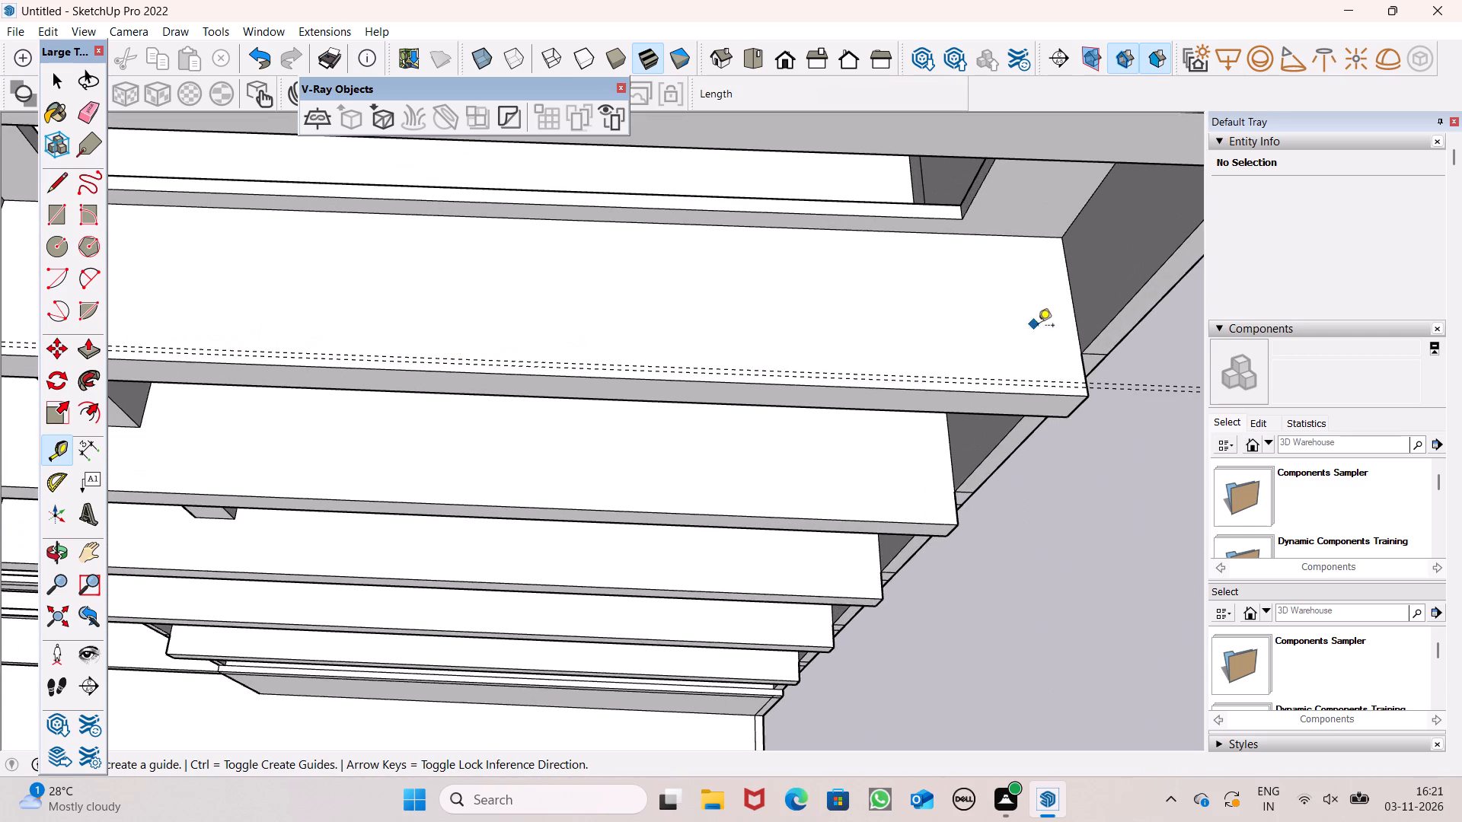
{"action": "scroll", "coordinate": [1106, 350], "scroll_direction": "up", "scroll_amount": 11}
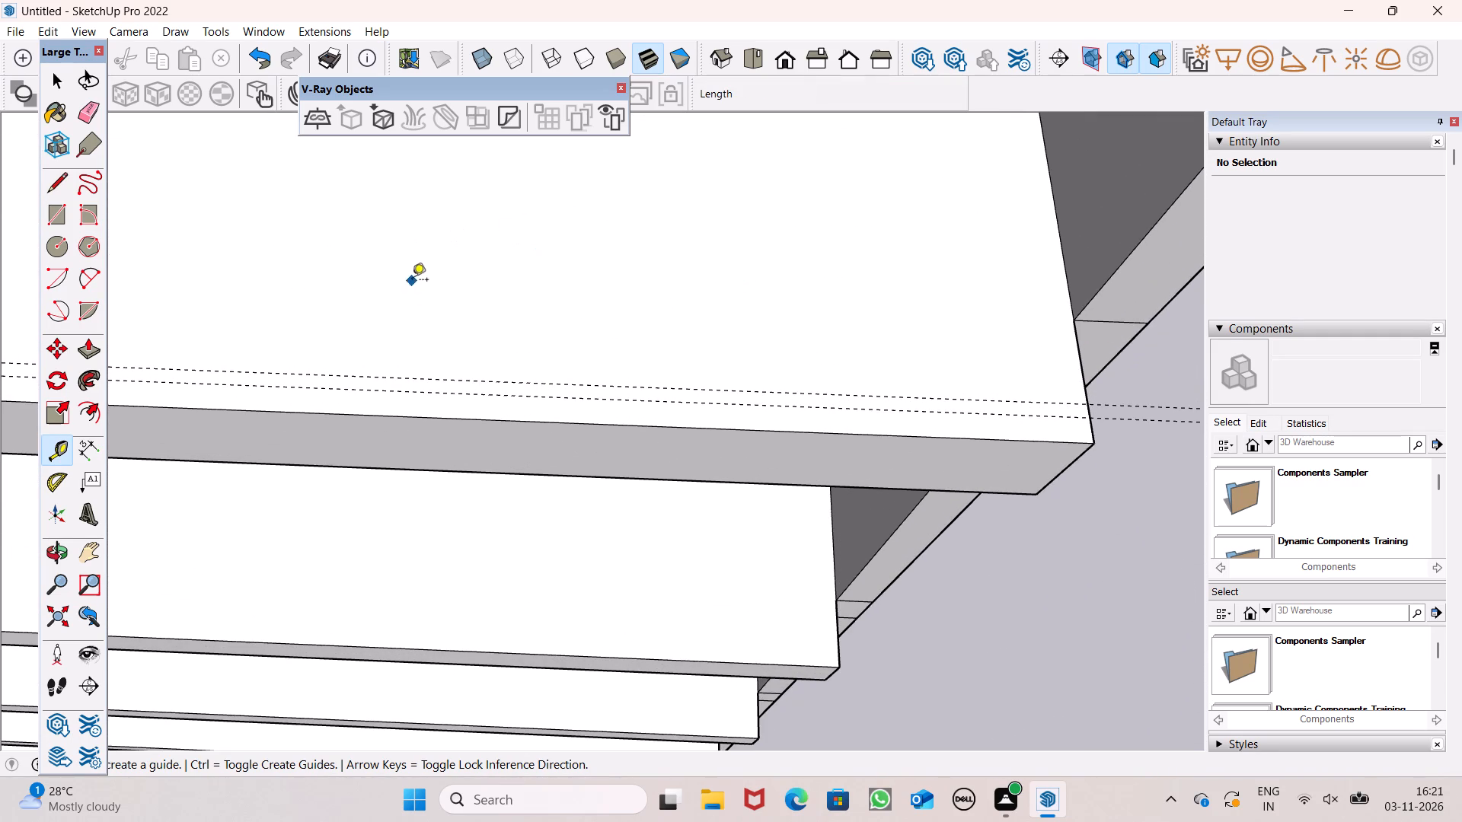
{"action": "scroll", "coordinate": [423, 281], "scroll_direction": "down", "scroll_amount": 7}
{"action": "scroll", "coordinate": [713, 339], "scroll_direction": "up", "scroll_amount": 1}
{"action": "scroll", "coordinate": [777, 317], "scroll_direction": "up", "scroll_amount": 6}
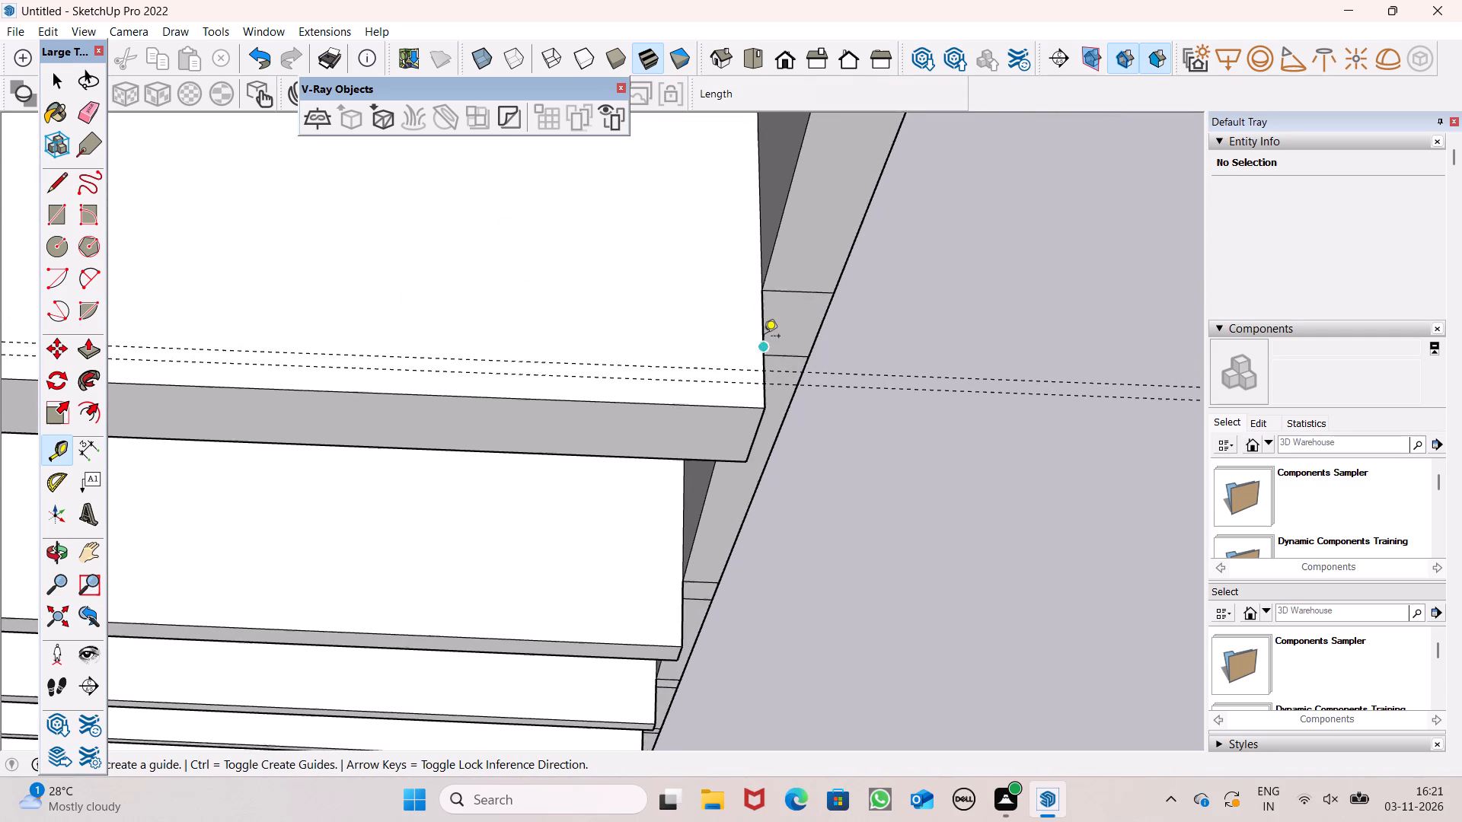
{"action": "scroll", "coordinate": [763, 339], "scroll_direction": "up", "scroll_amount": 6}
{"action": "left_click", "coordinate": [761, 340]}
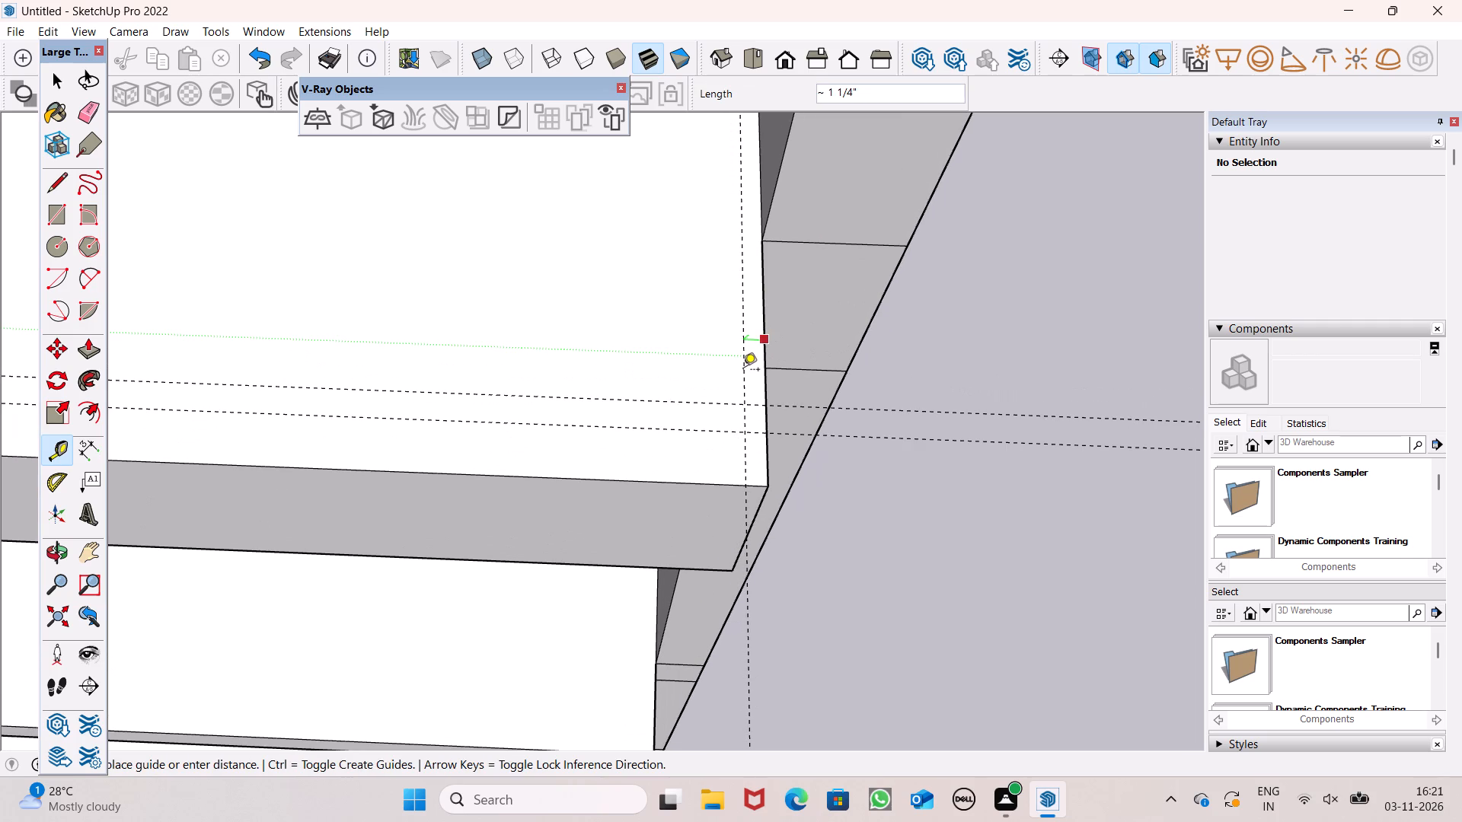
{"action": "left_click", "coordinate": [743, 370]}
Add a second parallel guide at that far end, about 1 1/16" inward from the first end guide.
{"action": "left_click", "coordinate": [742, 371]}
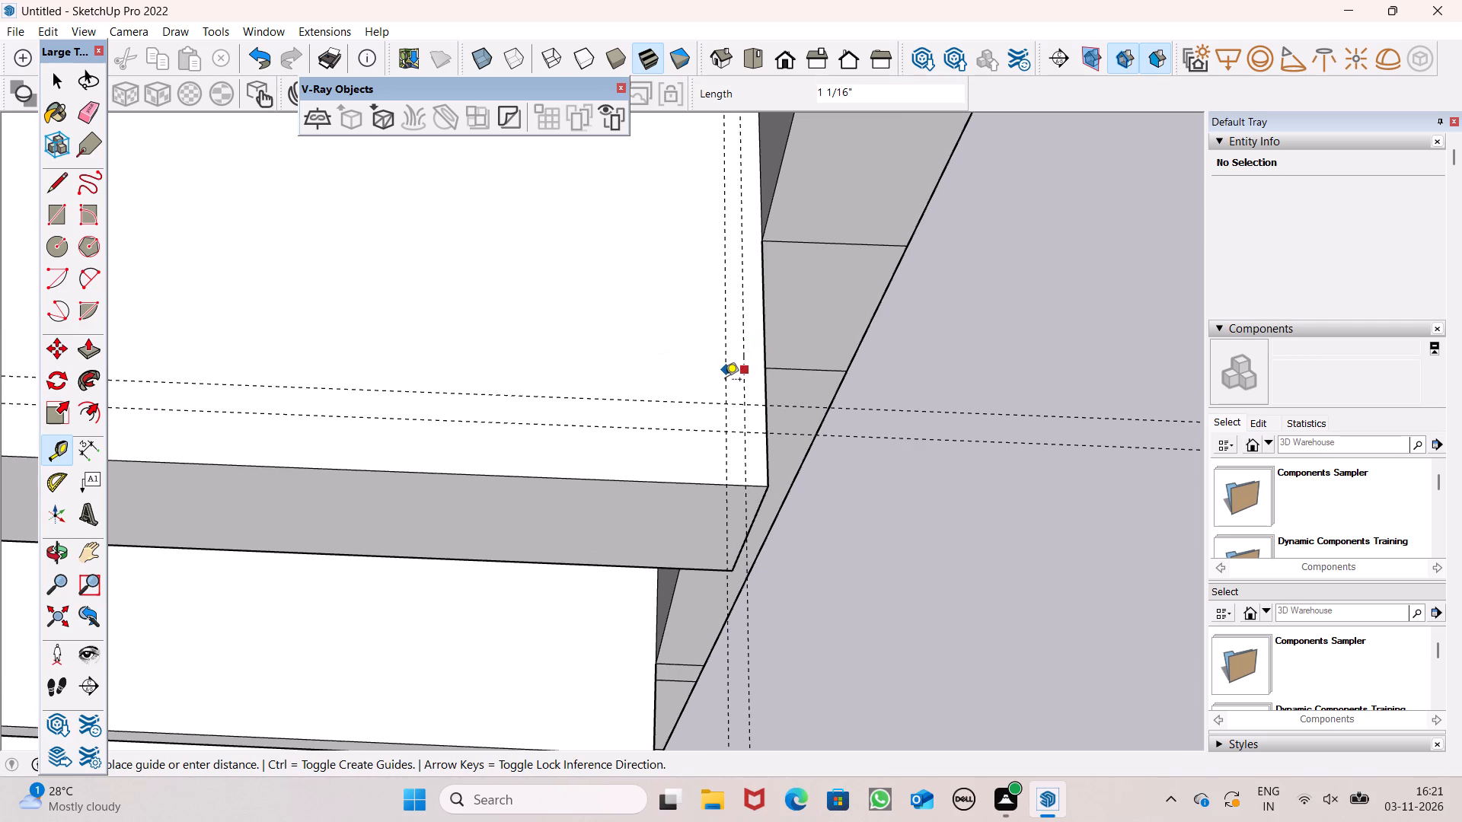
{"action": "left_click", "coordinate": [725, 381]}
Draw a rectangle about 3 3/8" by 2' 4 1/4" on the top balcony slab, between the column guides from the column to the outer front guide.
{"action": "scroll", "coordinate": [816, 376], "scroll_direction": "down", "scroll_amount": 14}
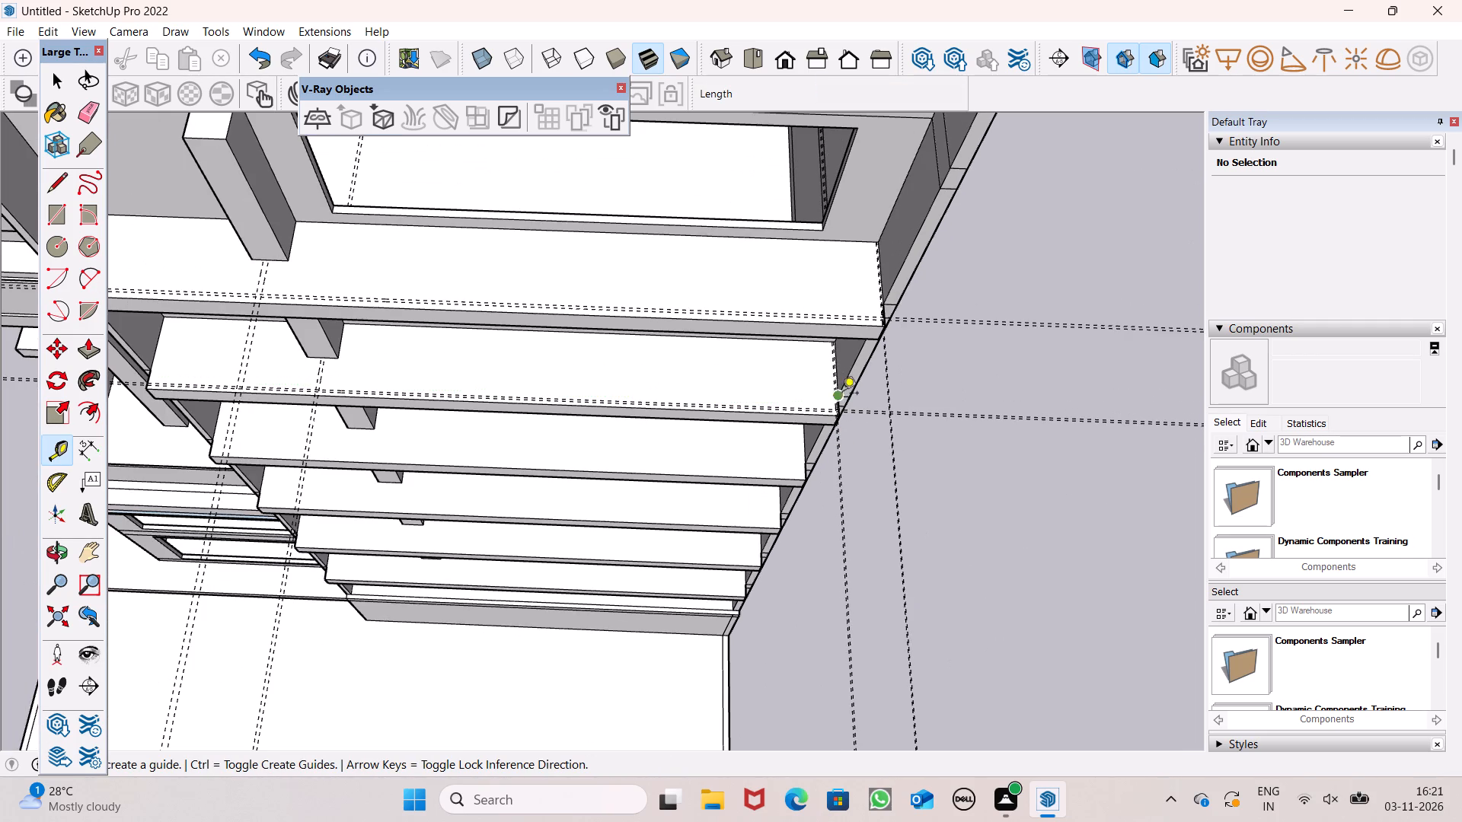
{"action": "scroll", "coordinate": [853, 355], "scroll_direction": "up", "scroll_amount": 8}
{"action": "scroll", "coordinate": [918, 311], "scroll_direction": "up", "scroll_amount": 8}
{"action": "scroll", "coordinate": [918, 301], "scroll_direction": "down", "scroll_amount": 13}
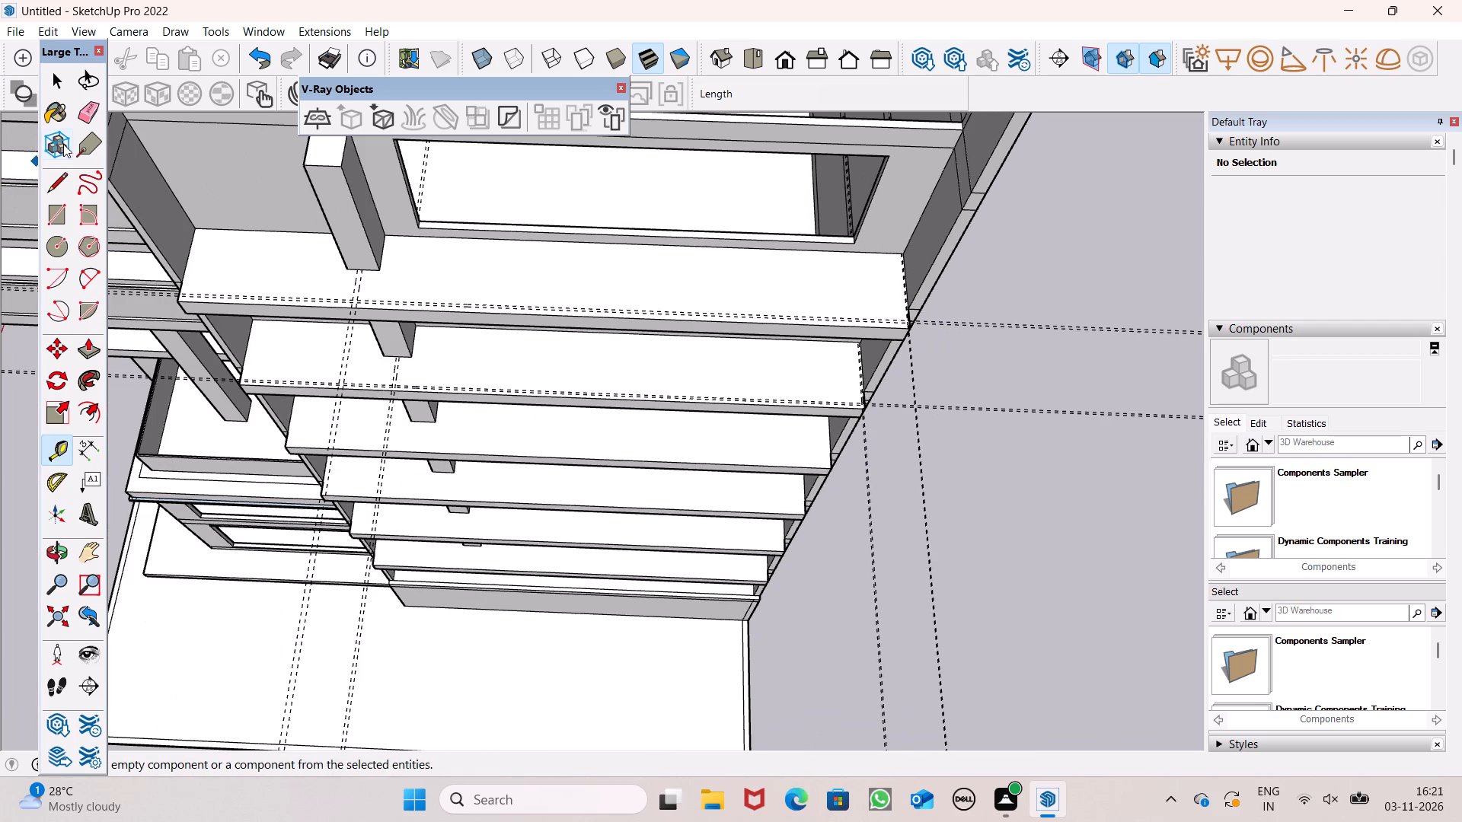
{"action": "left_click", "coordinate": [53, 205]}
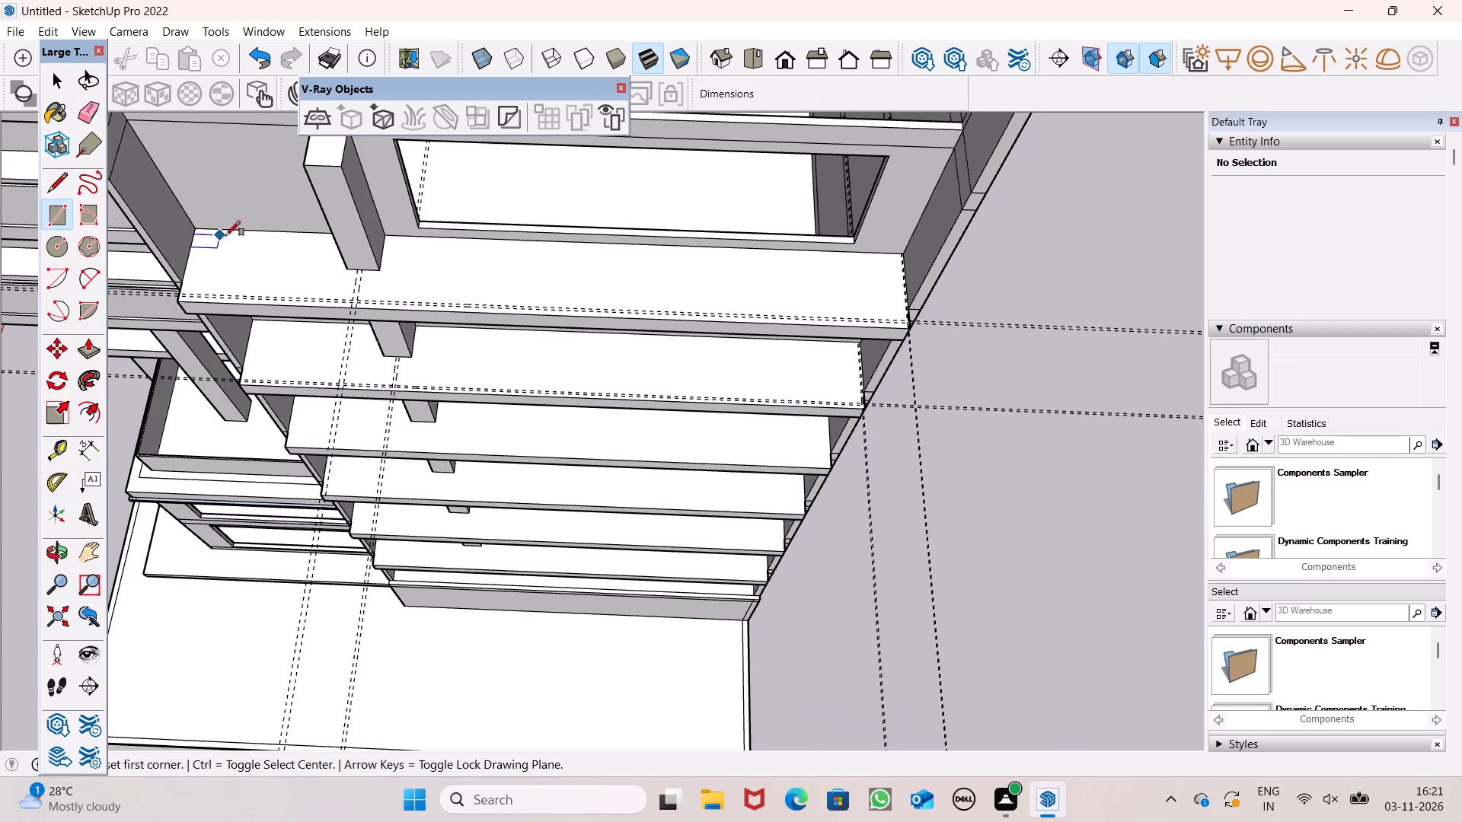
{"action": "scroll", "coordinate": [365, 323], "scroll_direction": "up", "scroll_amount": 8}
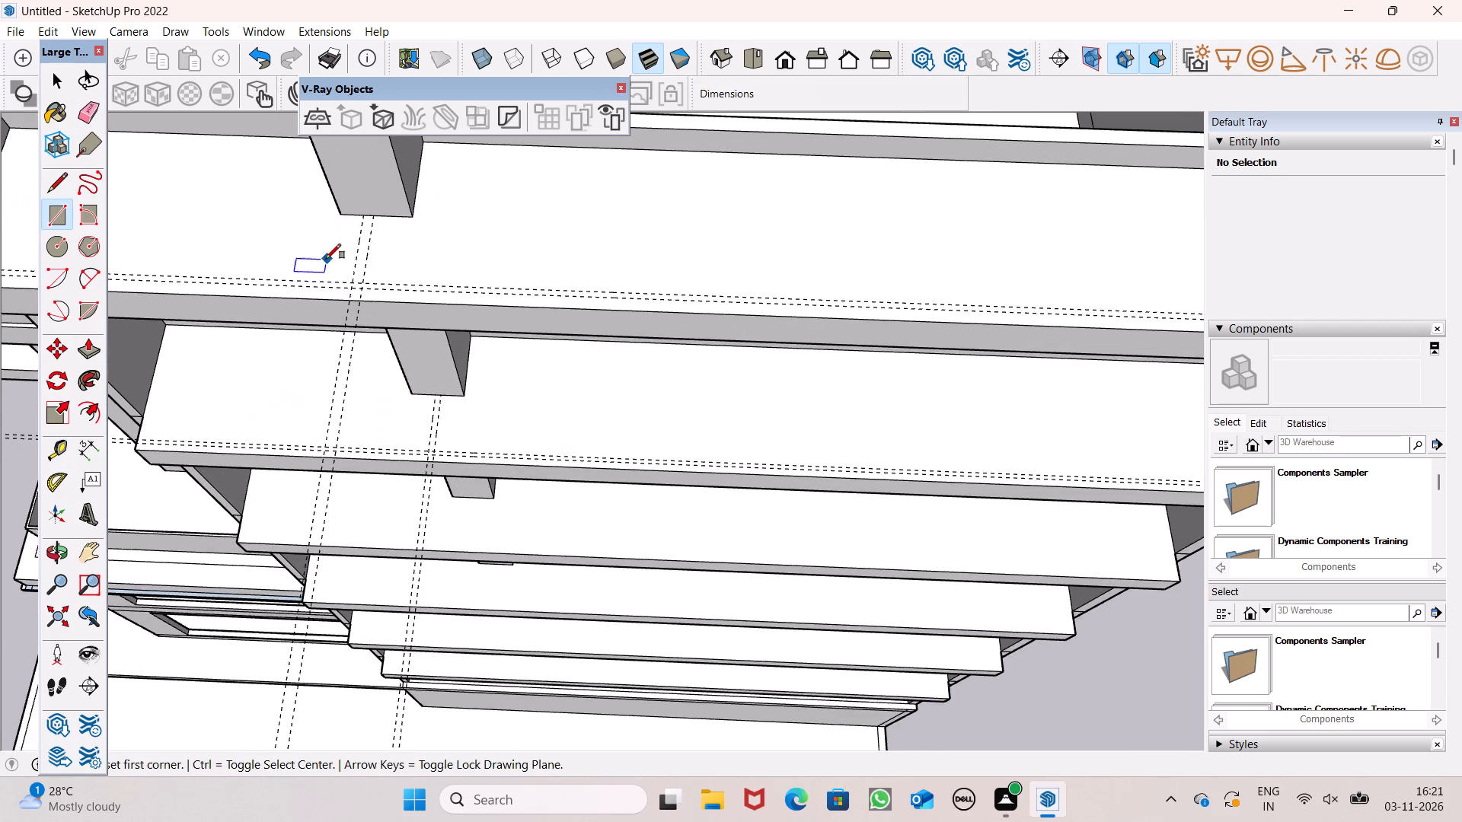
{"action": "scroll", "coordinate": [334, 247], "scroll_direction": "up", "scroll_amount": 7}
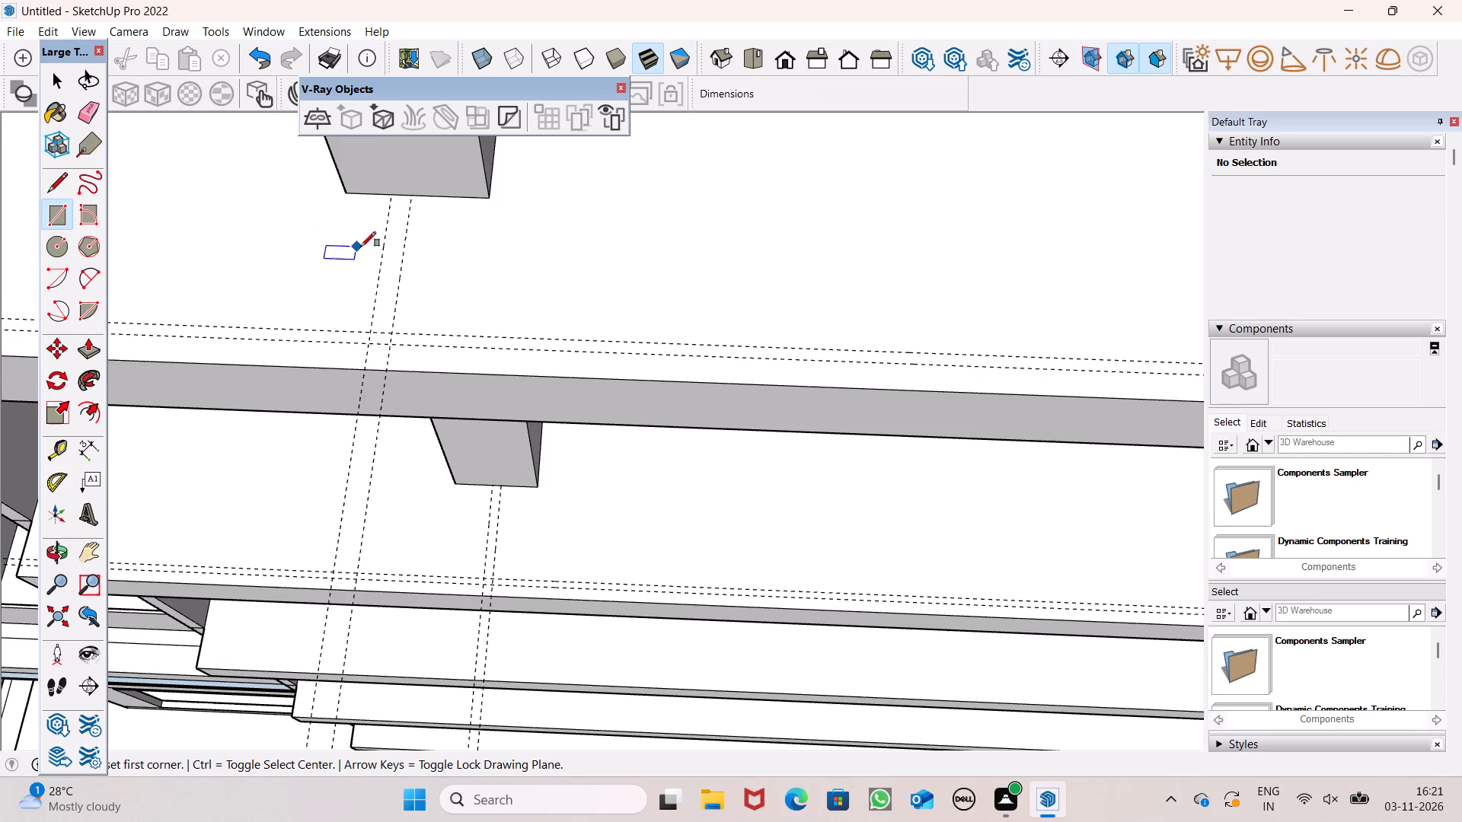
{"action": "scroll", "coordinate": [361, 241], "scroll_direction": "up", "scroll_amount": 7}
{"action": "left_click", "coordinate": [412, 170]}
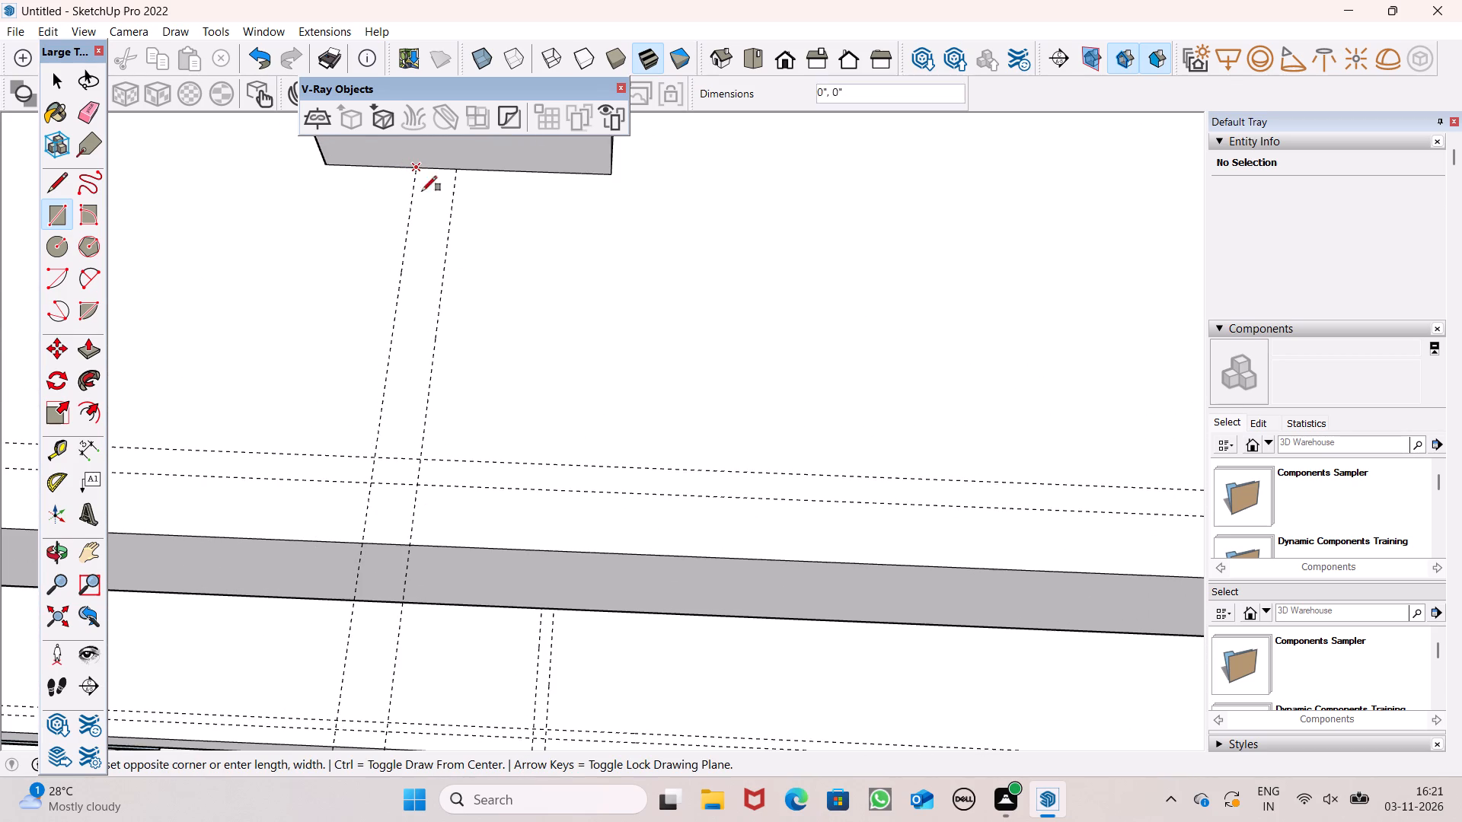
{"action": "left_click", "coordinate": [420, 483]}
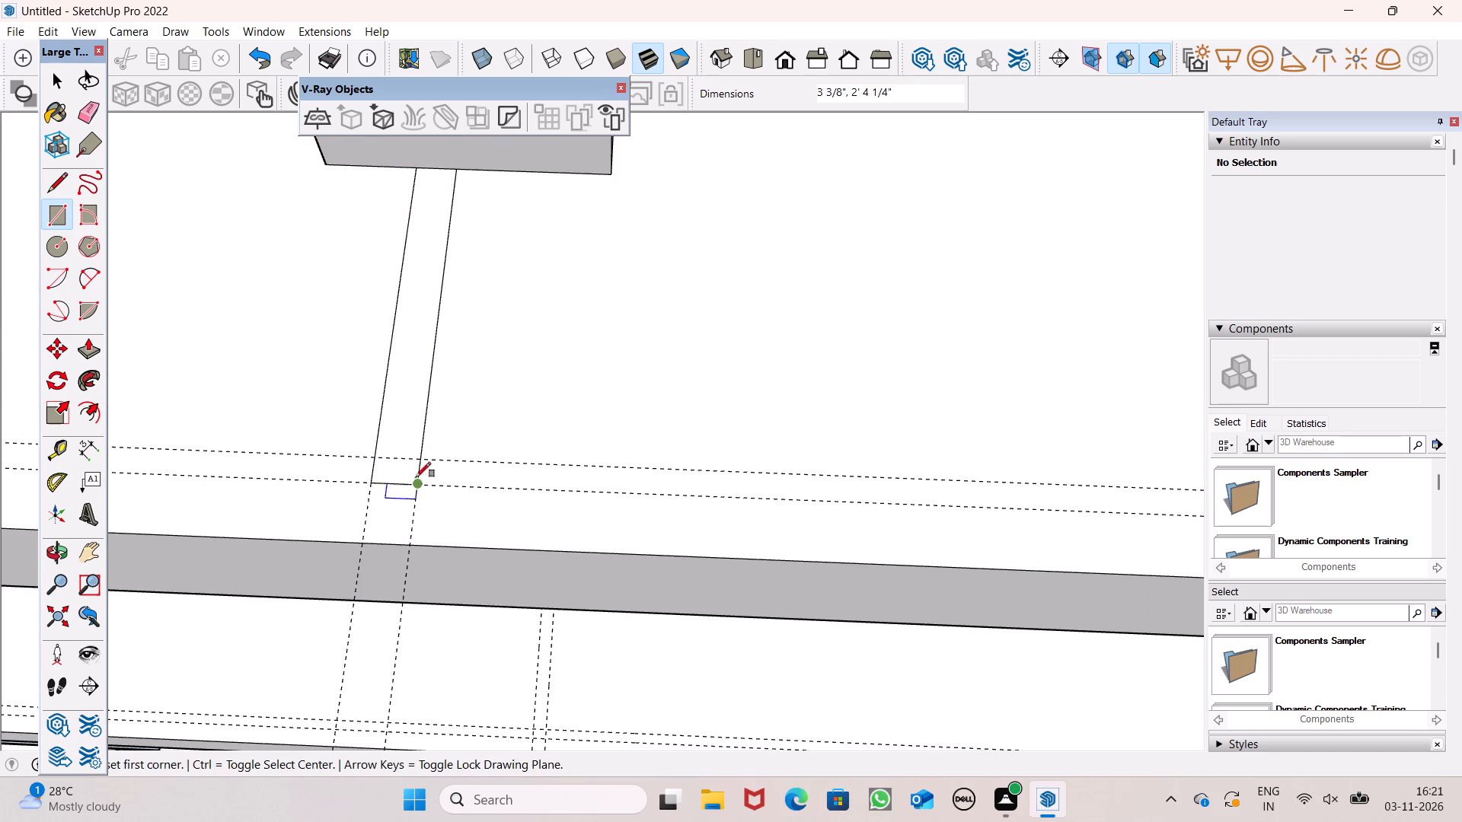
Draw a strip about 2" by 33' 8 3/8" between the top slab's front guides, from the column strip to the outer end guide.
{"action": "left_click", "coordinate": [376, 455]}
{"action": "scroll", "coordinate": [209, 393], "scroll_direction": "down", "scroll_amount": 6}
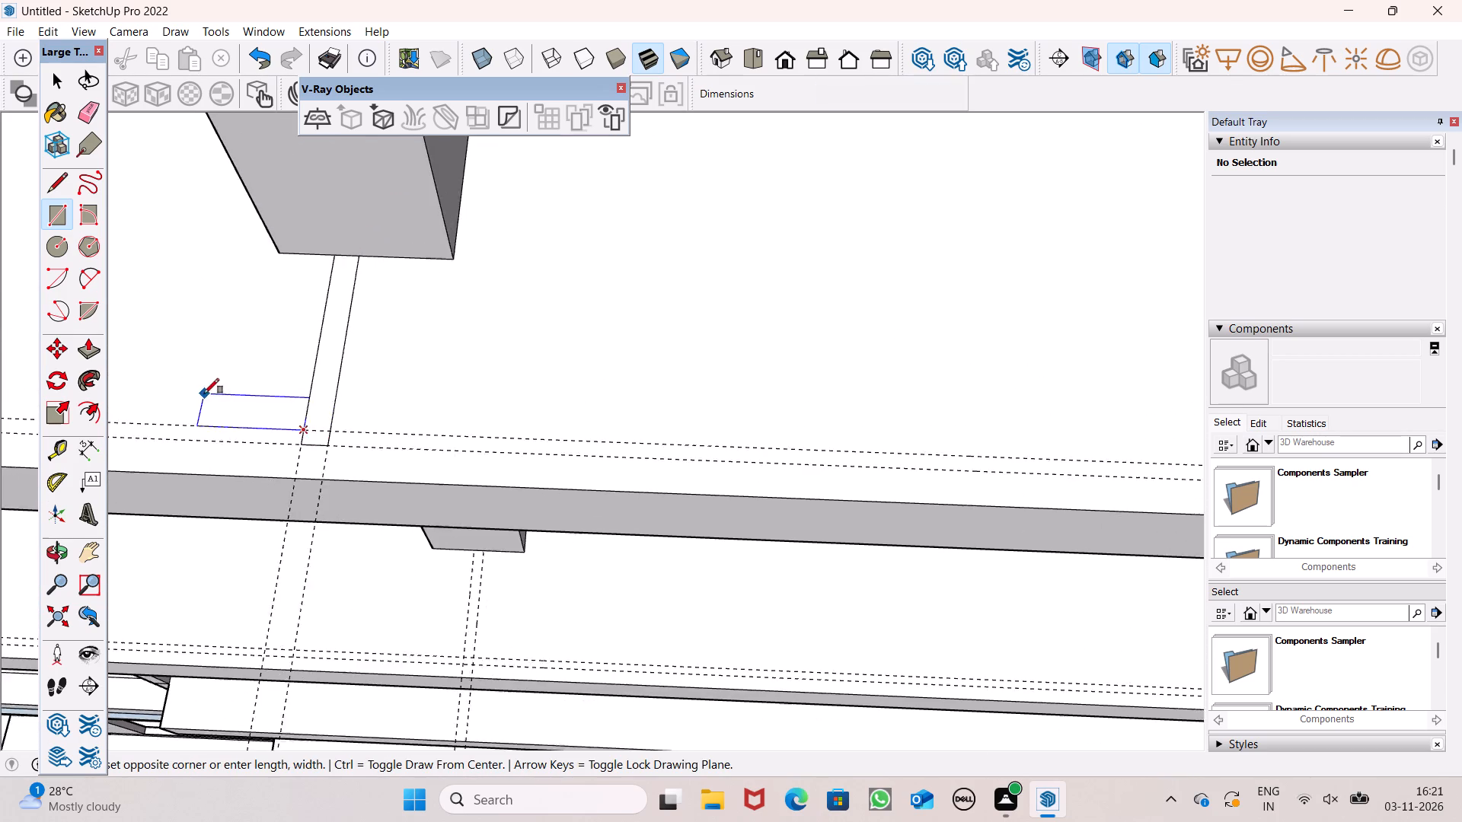
{"action": "scroll", "coordinate": [204, 393], "scroll_direction": "down", "scroll_amount": 8}
{"action": "scroll", "coordinate": [357, 352], "scroll_direction": "down", "scroll_amount": 11}
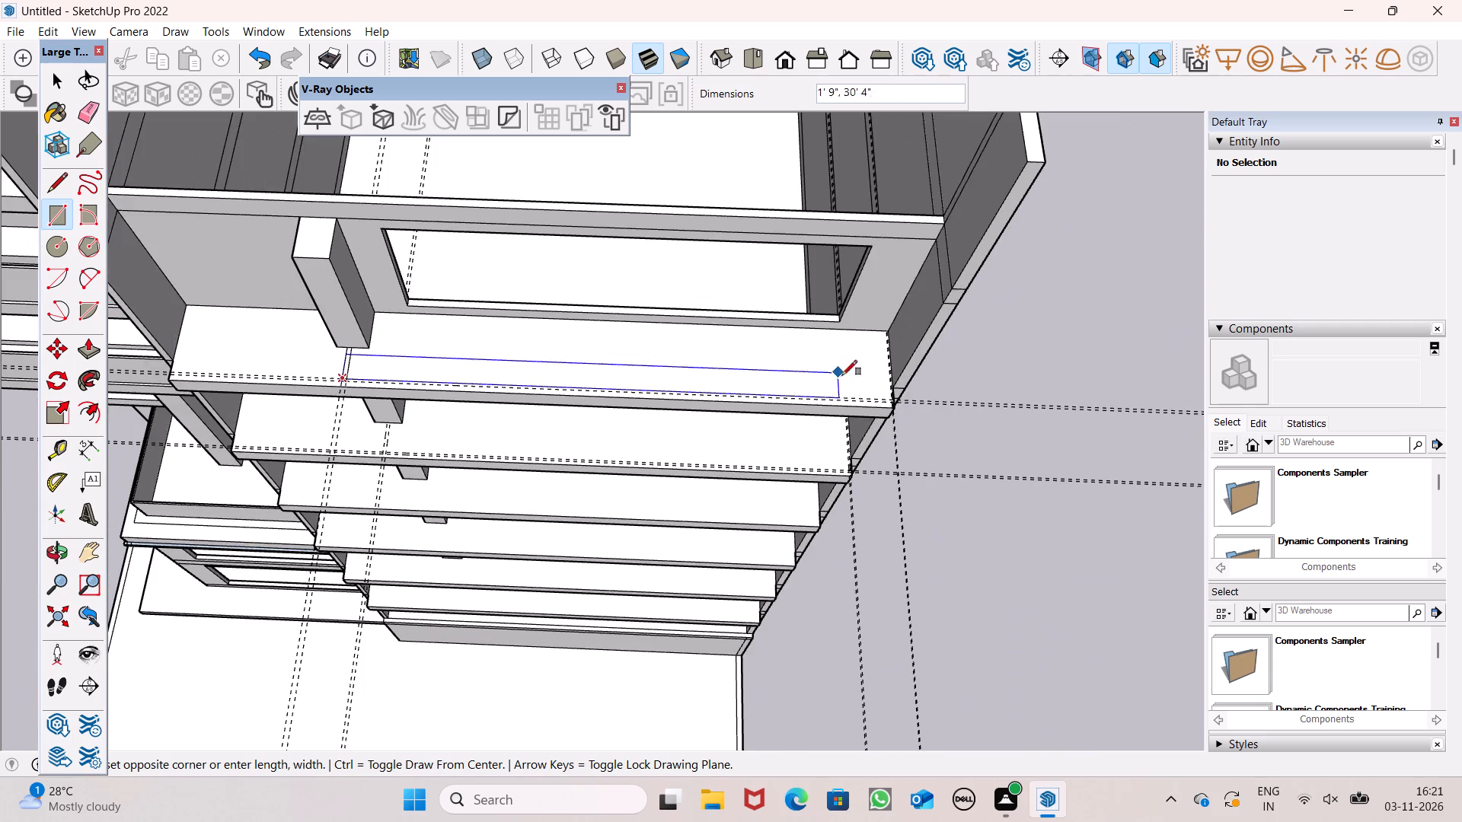
{"action": "scroll", "coordinate": [931, 393], "scroll_direction": "up", "scroll_amount": 8}
{"action": "scroll", "coordinate": [729, 409], "scroll_direction": "down", "scroll_amount": 5}
{"action": "scroll", "coordinate": [675, 418], "scroll_direction": "up", "scroll_amount": 7}
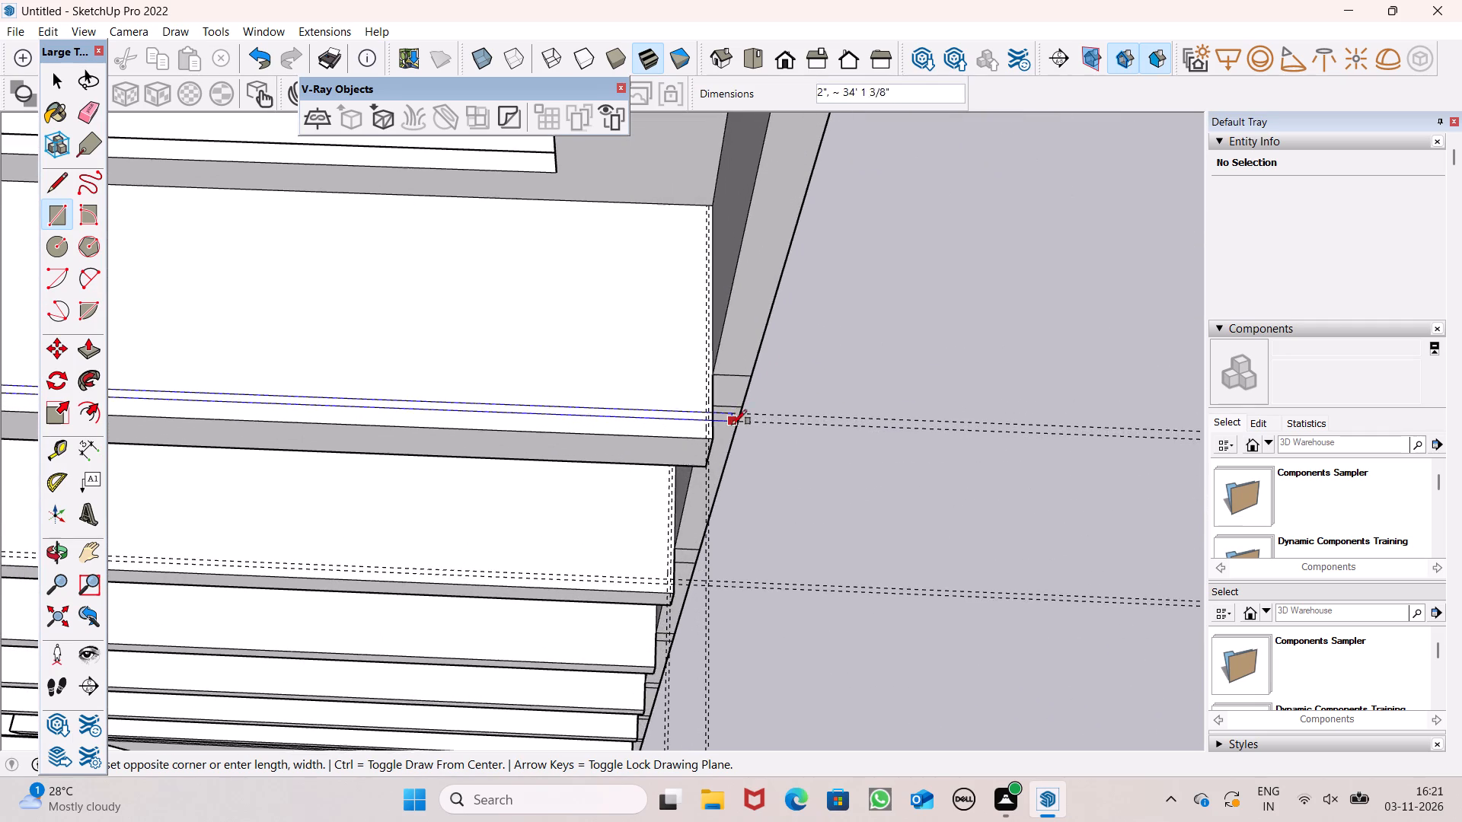
{"action": "scroll", "coordinate": [730, 423], "scroll_direction": "up", "scroll_amount": 14}
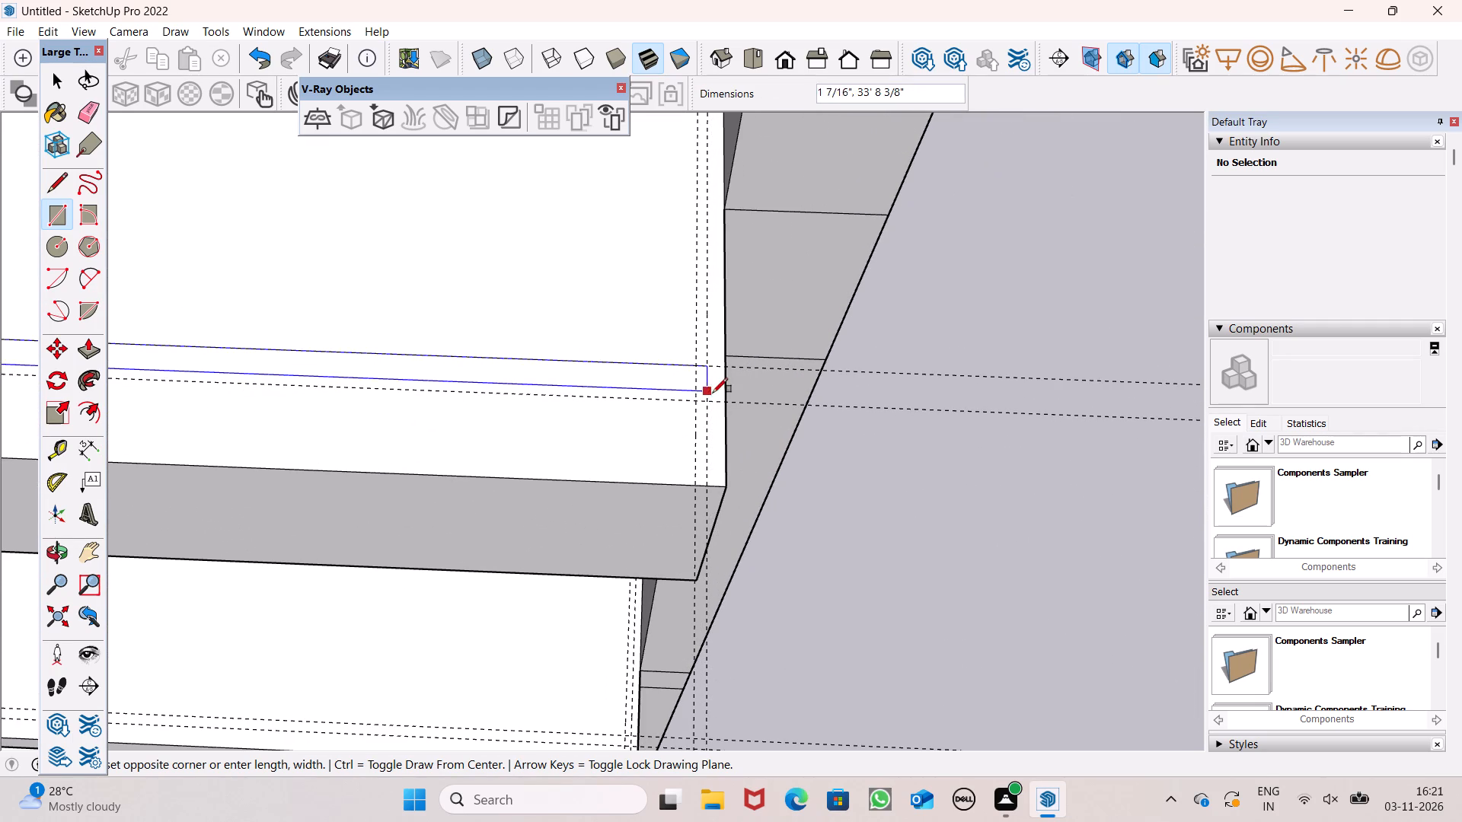
{"action": "left_click", "coordinate": [704, 403]}
Draw a narrow rectangle about 11 3/4" by 9/16" between the top slab's paired end guides, meeting the front strip's outer corner.
{"action": "scroll", "coordinate": [712, 414], "scroll_direction": "down", "scroll_amount": 6}
{"action": "scroll", "coordinate": [700, 352], "scroll_direction": "up", "scroll_amount": 5}
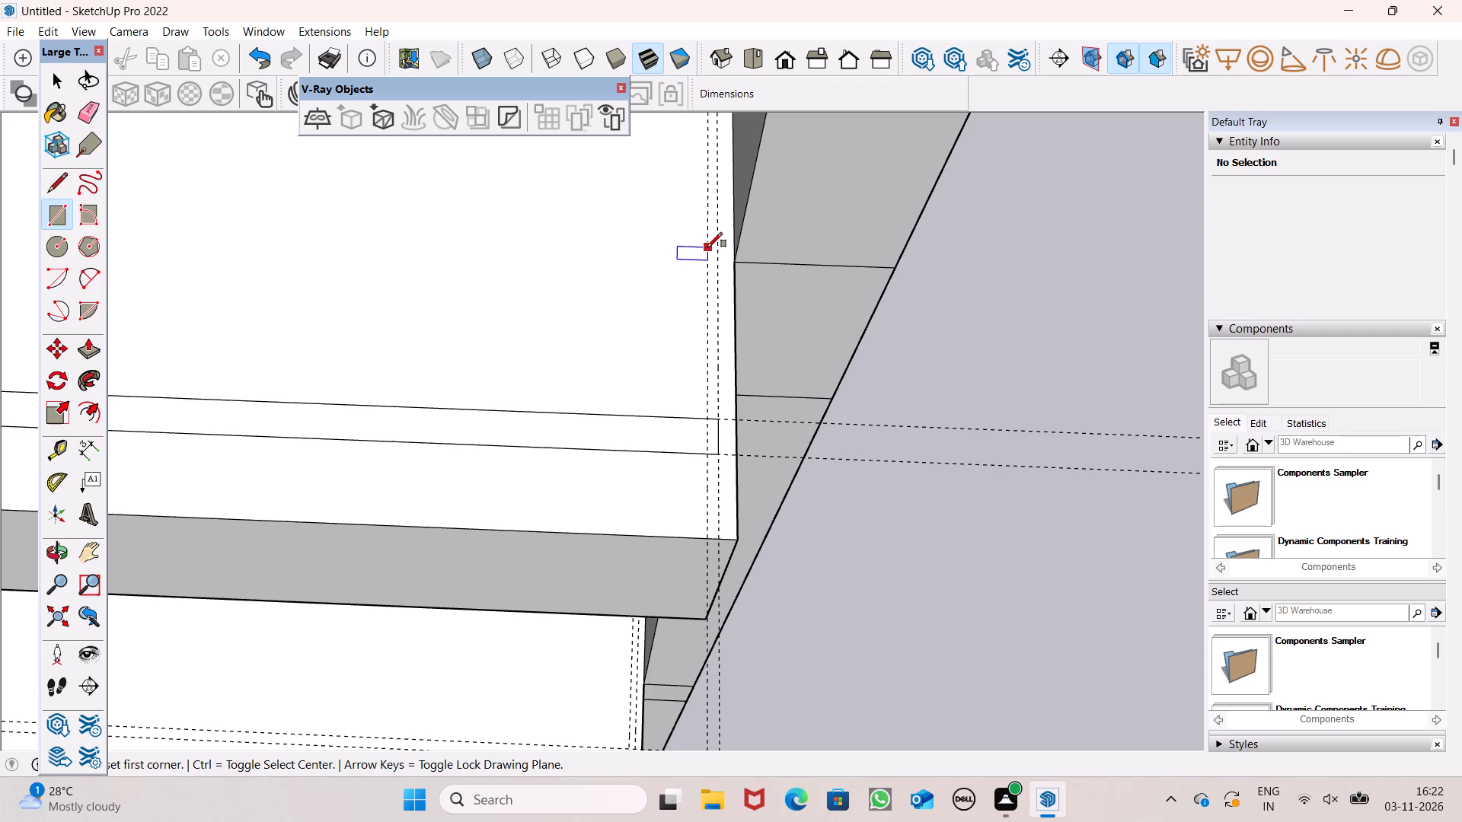
{"action": "left_click", "coordinate": [705, 252]}
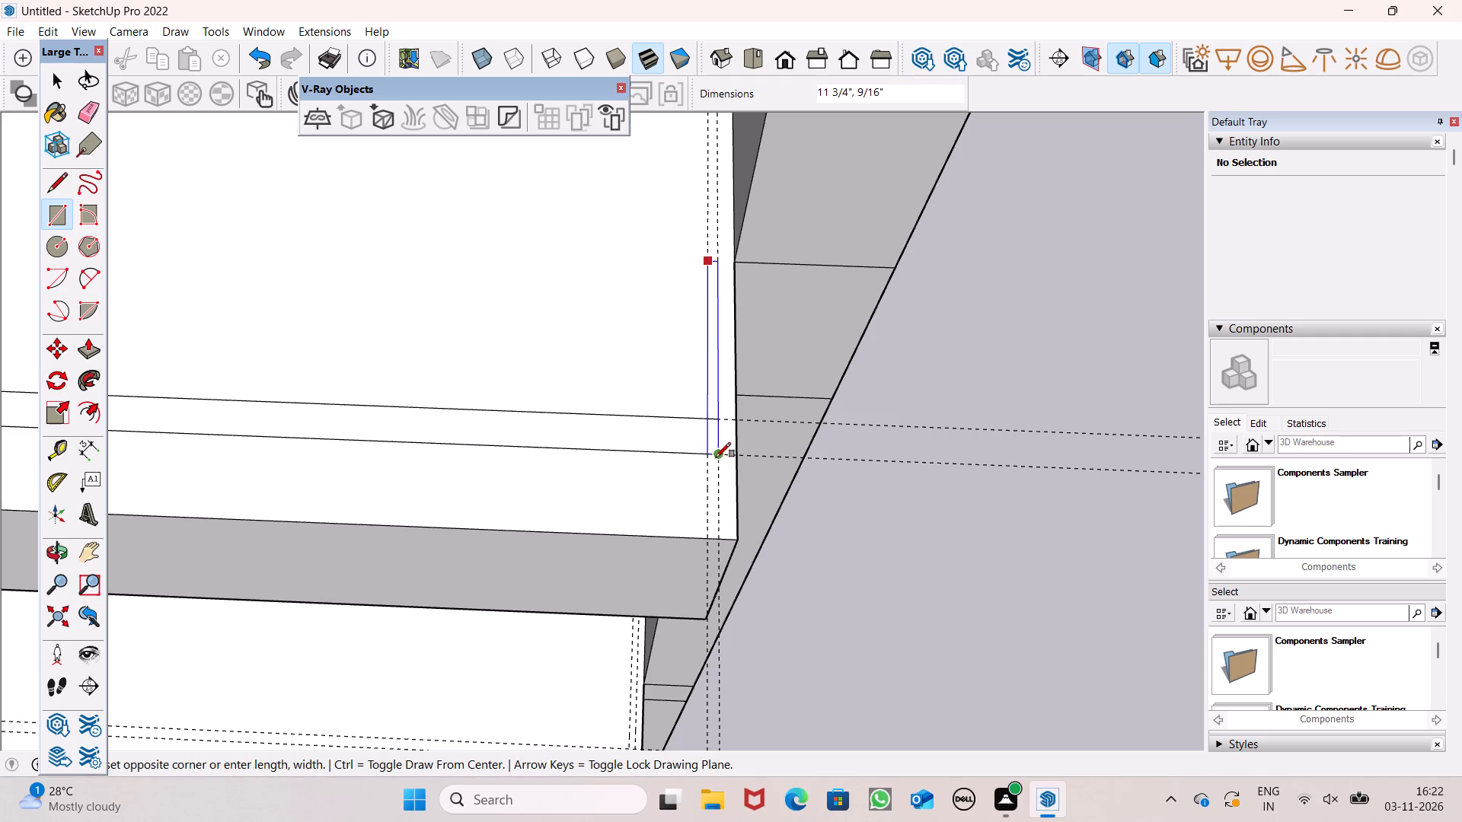
{"action": "left_click_drag", "start_coordinate": [716, 457], "coordinate": [714, 449]}
{"action": "scroll", "coordinate": [721, 234], "scroll_direction": "up", "scroll_amount": 14}
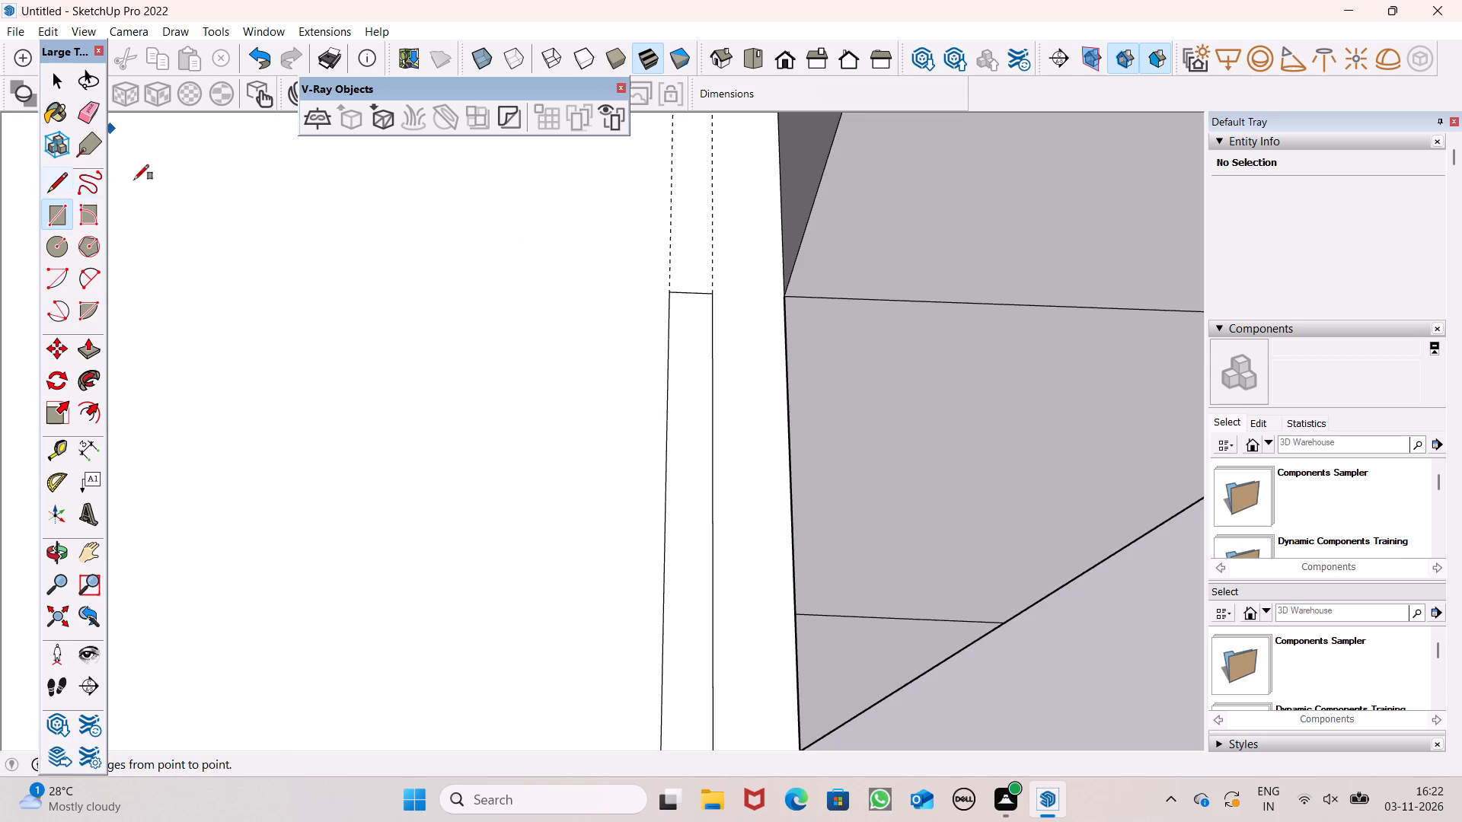
Draw a rectangle about 2 1/2" by 2' 5 9/16" on the second balcony slab, between the column guides from the column to the outer front guide.
{"action": "scroll", "coordinate": [640, 260], "scroll_direction": "down", "scroll_amount": 6}
{"action": "scroll", "coordinate": [848, 259], "scroll_direction": "down", "scroll_amount": 8}
{"action": "scroll", "coordinate": [848, 260], "scroll_direction": "up", "scroll_amount": 1}
{"action": "scroll", "coordinate": [840, 260], "scroll_direction": "down", "scroll_amount": 13}
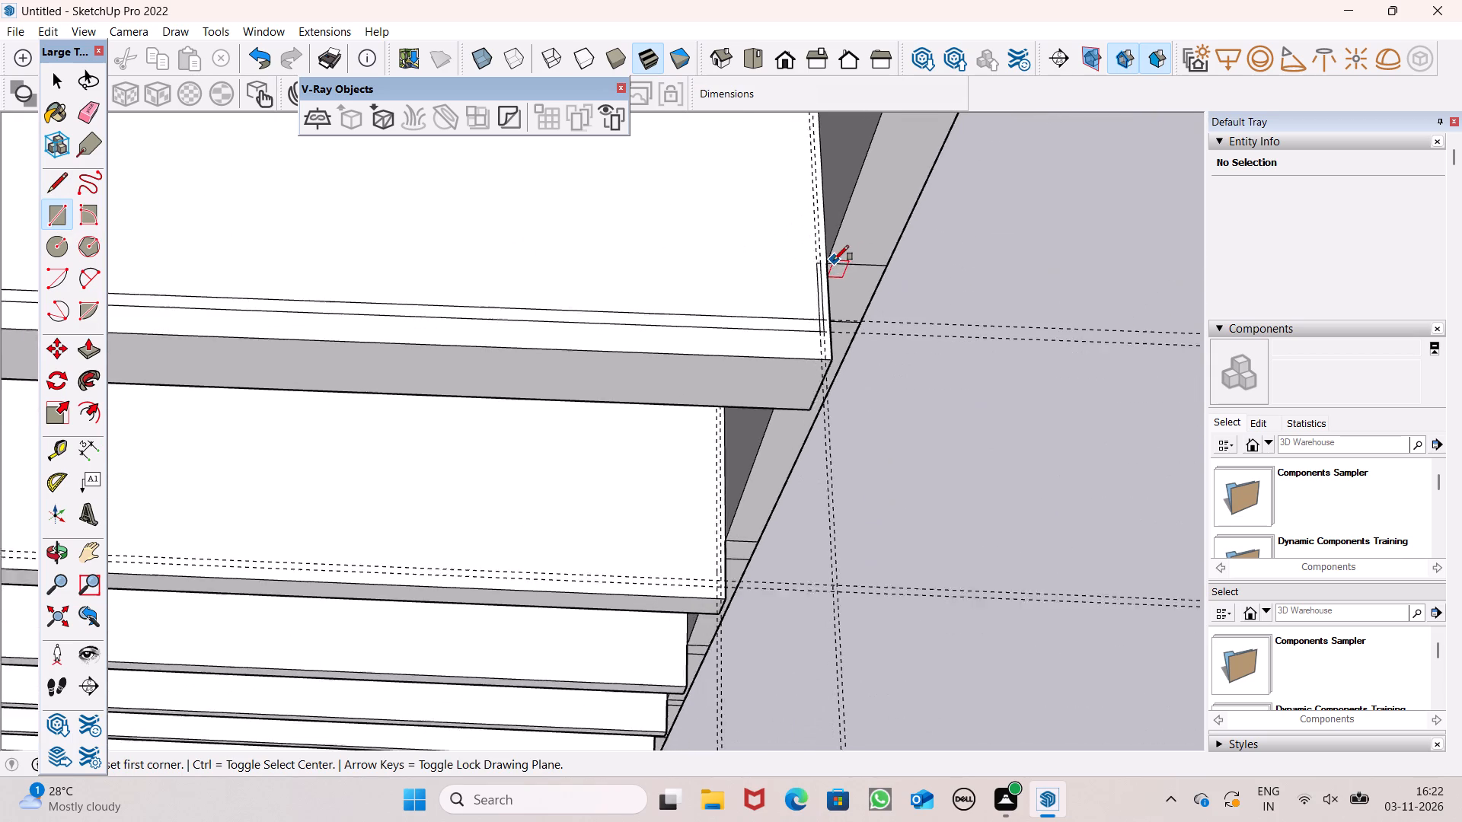
{"action": "scroll", "coordinate": [834, 260], "scroll_direction": "down", "scroll_amount": 17}
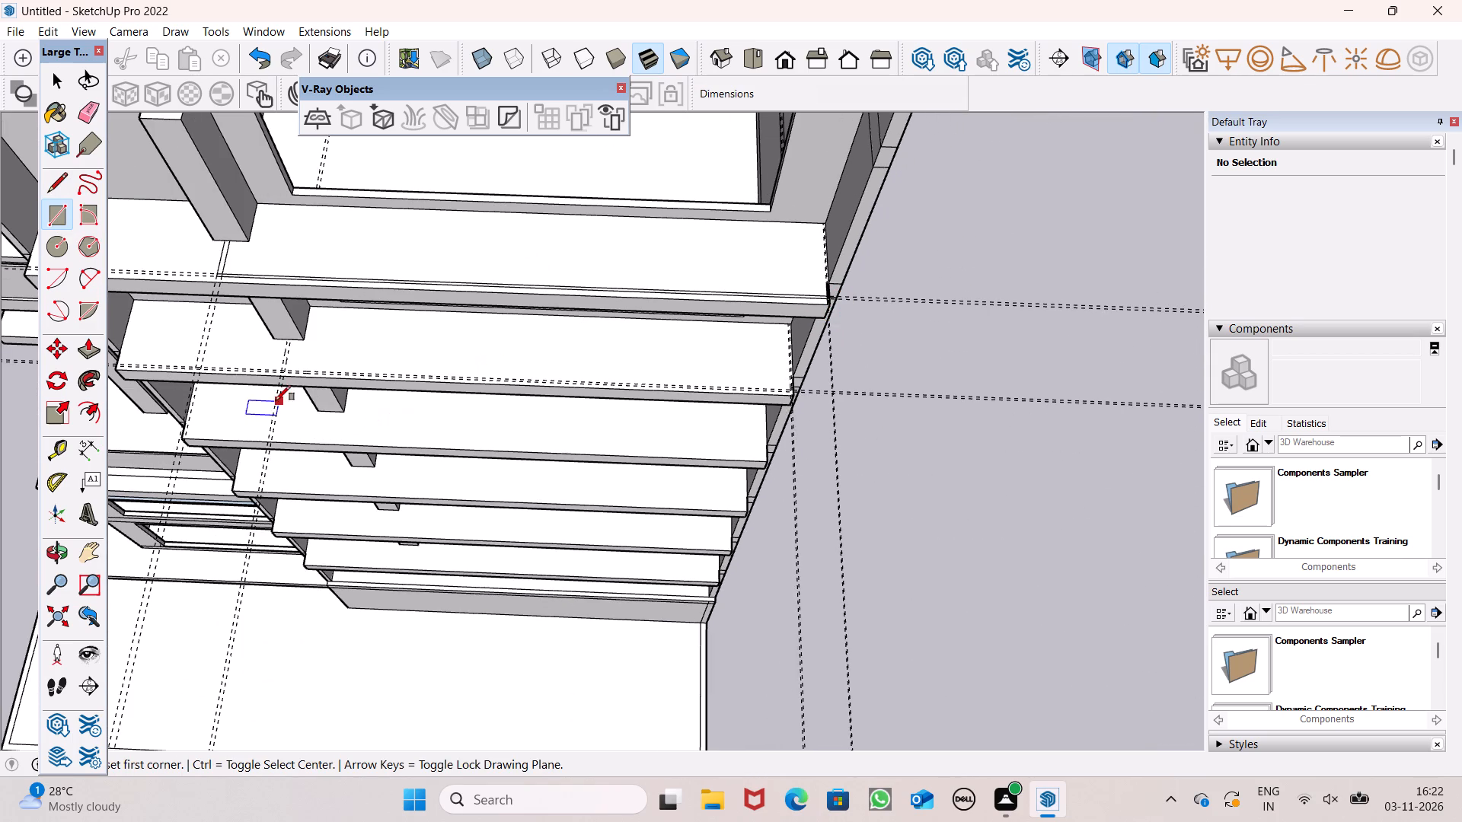
{"action": "scroll", "coordinate": [280, 392], "scroll_direction": "up", "scroll_amount": 16}
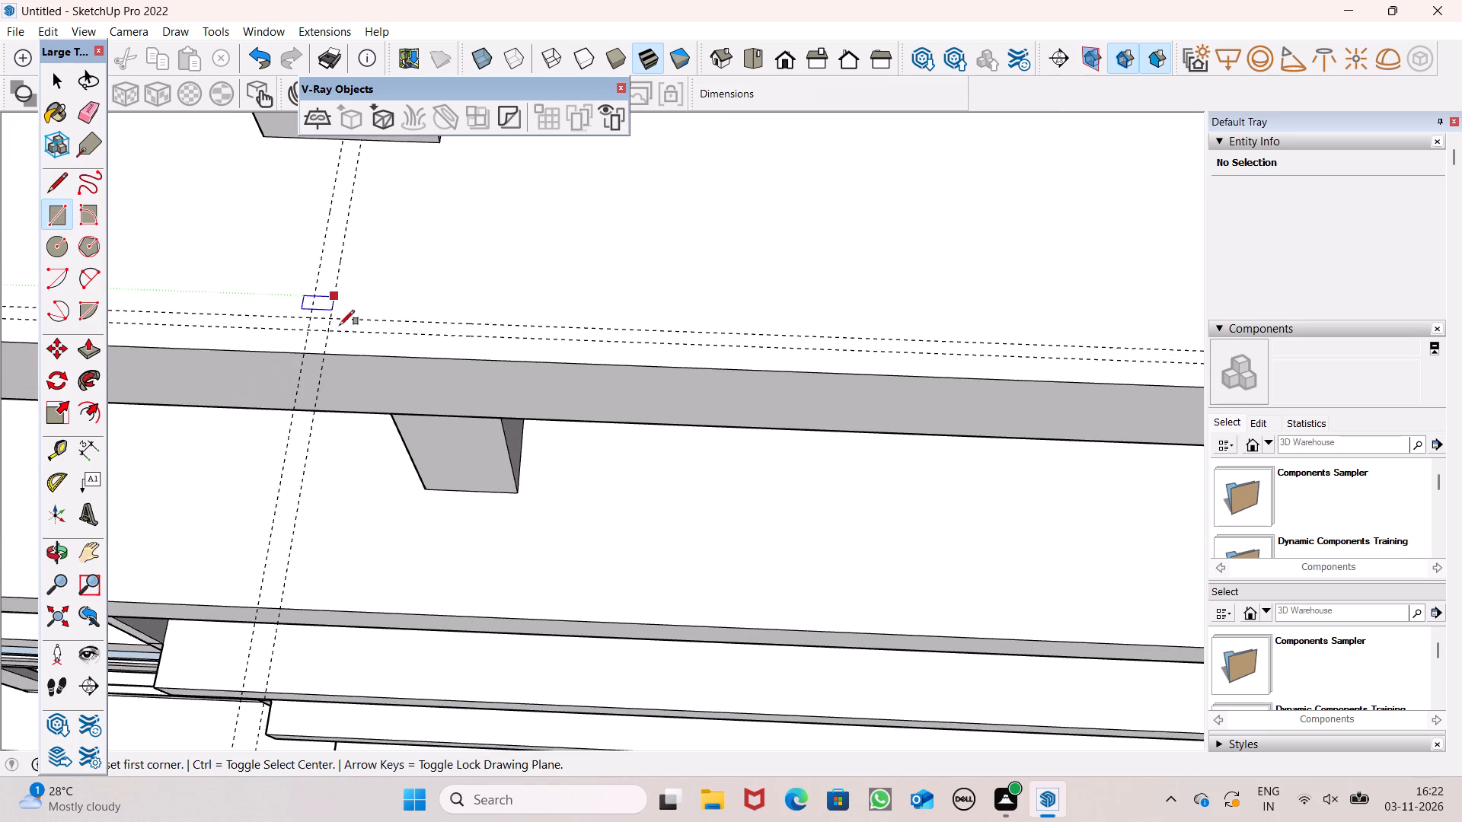
{"action": "scroll", "coordinate": [343, 333], "scroll_direction": "down", "scroll_amount": 5}
{"action": "scroll", "coordinate": [313, 259], "scroll_direction": "up", "scroll_amount": 6}
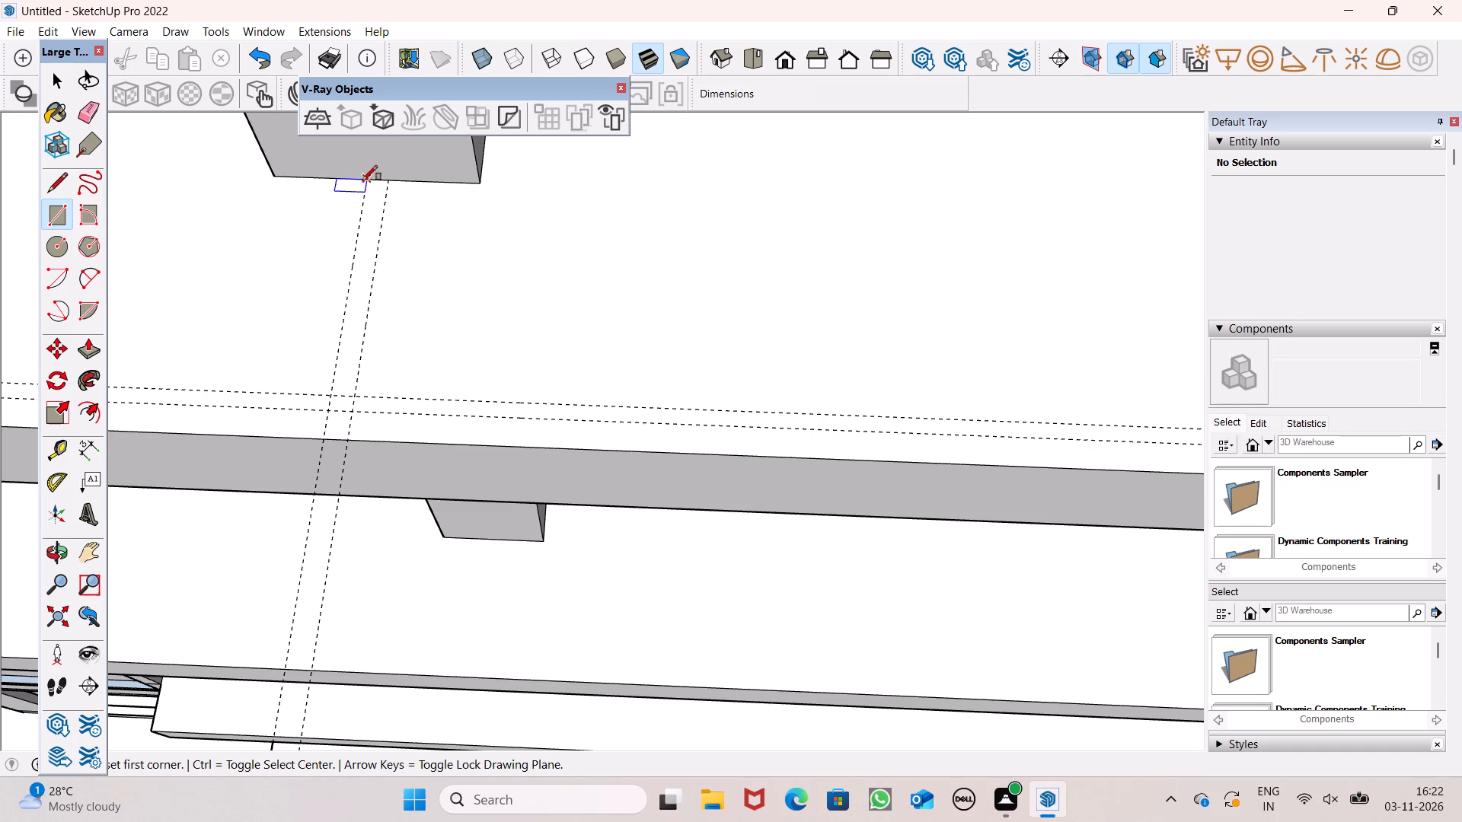
{"action": "left_click", "coordinate": [365, 179]}
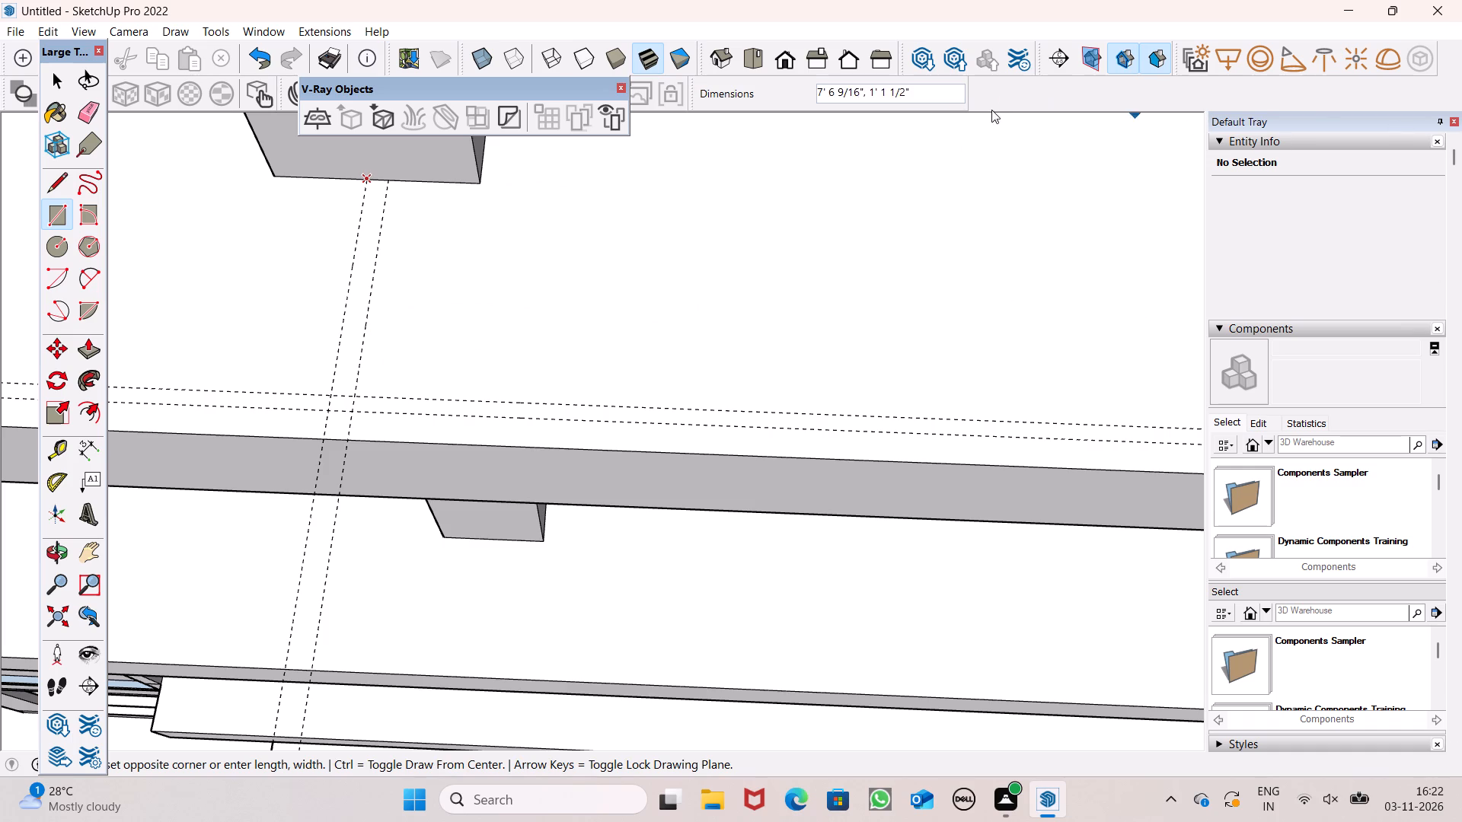
{"action": "left_click", "coordinate": [351, 411]}
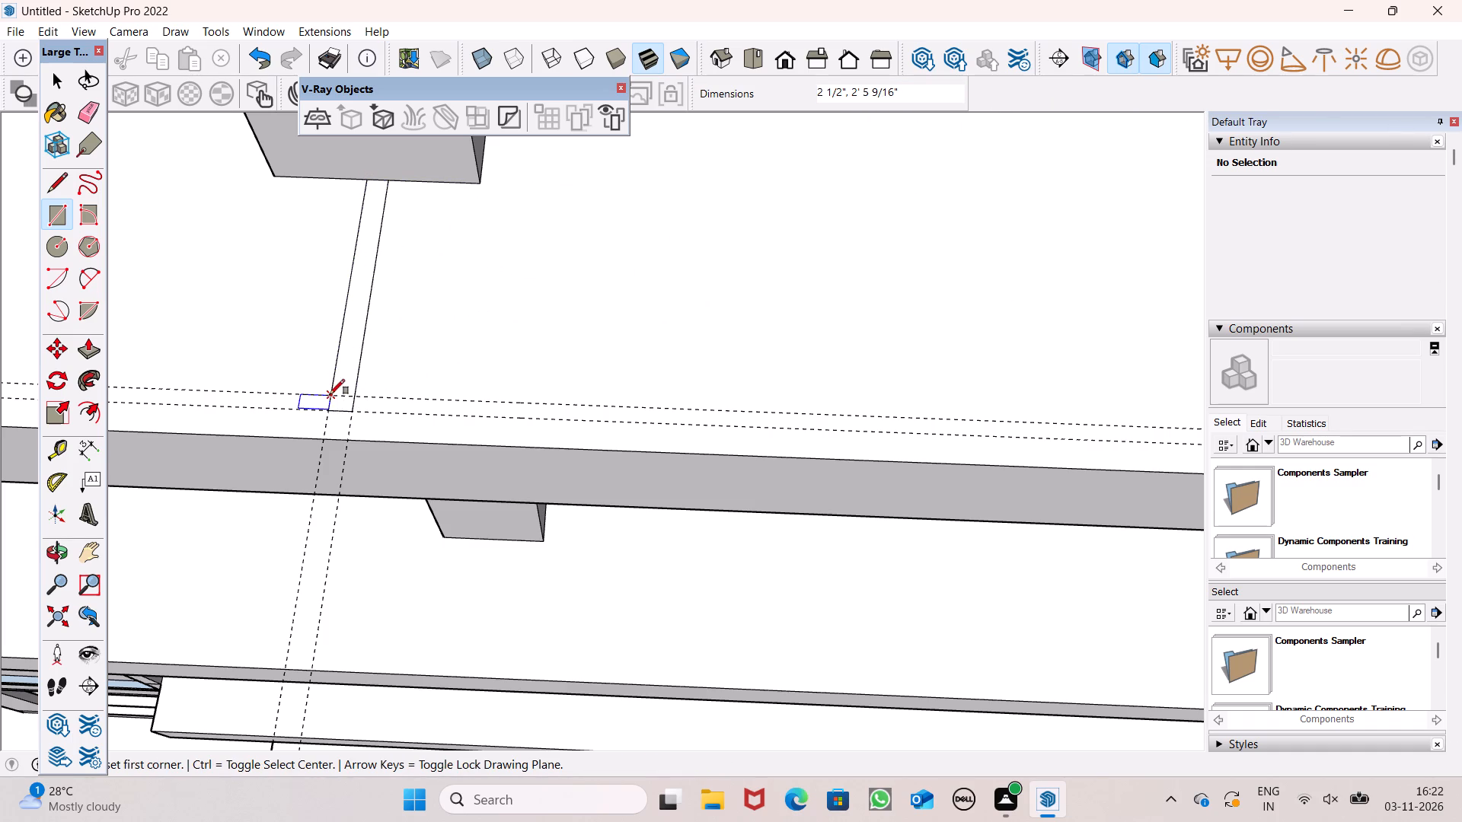
Draw a strip about 1 3/4" by 33' 4 9/16" between the second slab's front guides, from the column strip to the outer end guide.
{"action": "left_click", "coordinate": [331, 393]}
{"action": "scroll", "coordinate": [599, 275], "scroll_direction": "down", "scroll_amount": 6}
{"action": "scroll", "coordinate": [397, 185], "scroll_direction": "down", "scroll_amount": 3}
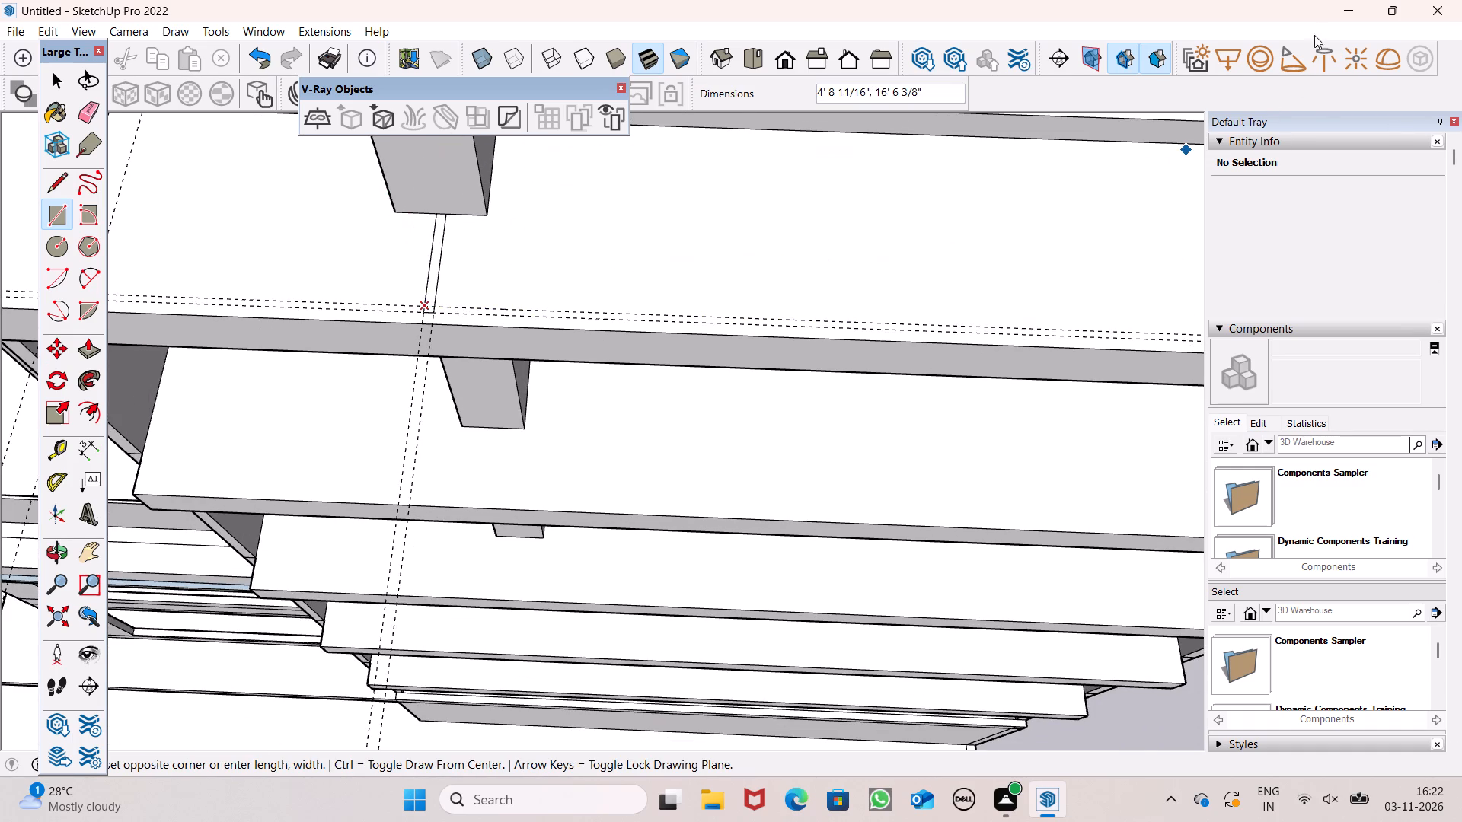
{"action": "scroll", "coordinate": [859, 83], "scroll_direction": "down", "scroll_amount": 8}
{"action": "scroll", "coordinate": [547, 295], "scroll_direction": "down", "scroll_amount": 6}
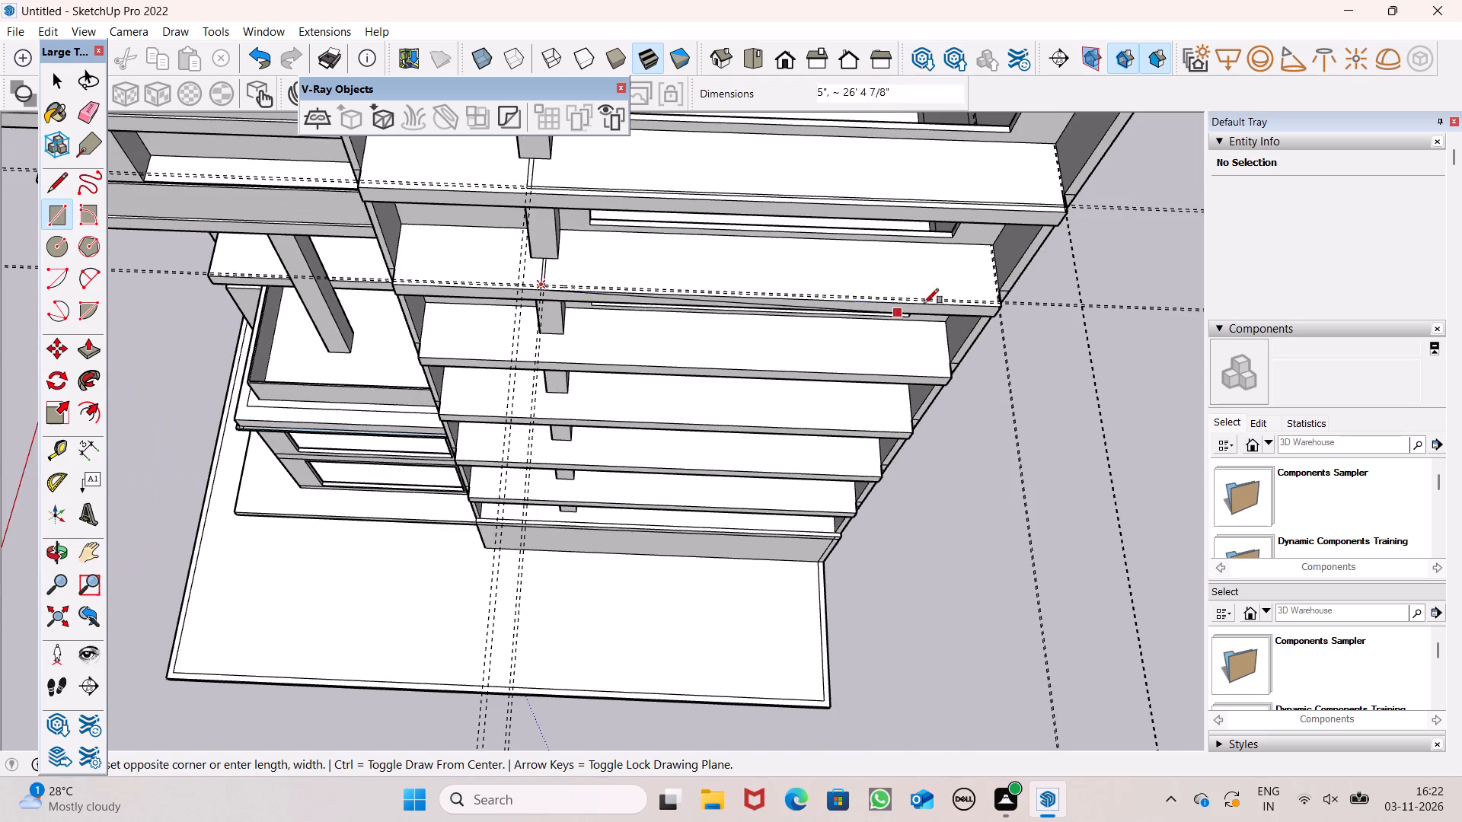
{"action": "scroll", "coordinate": [1023, 284], "scroll_direction": "up", "scroll_amount": 8}
{"action": "scroll", "coordinate": [929, 384], "scroll_direction": "up", "scroll_amount": 6}
{"action": "scroll", "coordinate": [841, 334], "scroll_direction": "down", "scroll_amount": 6}
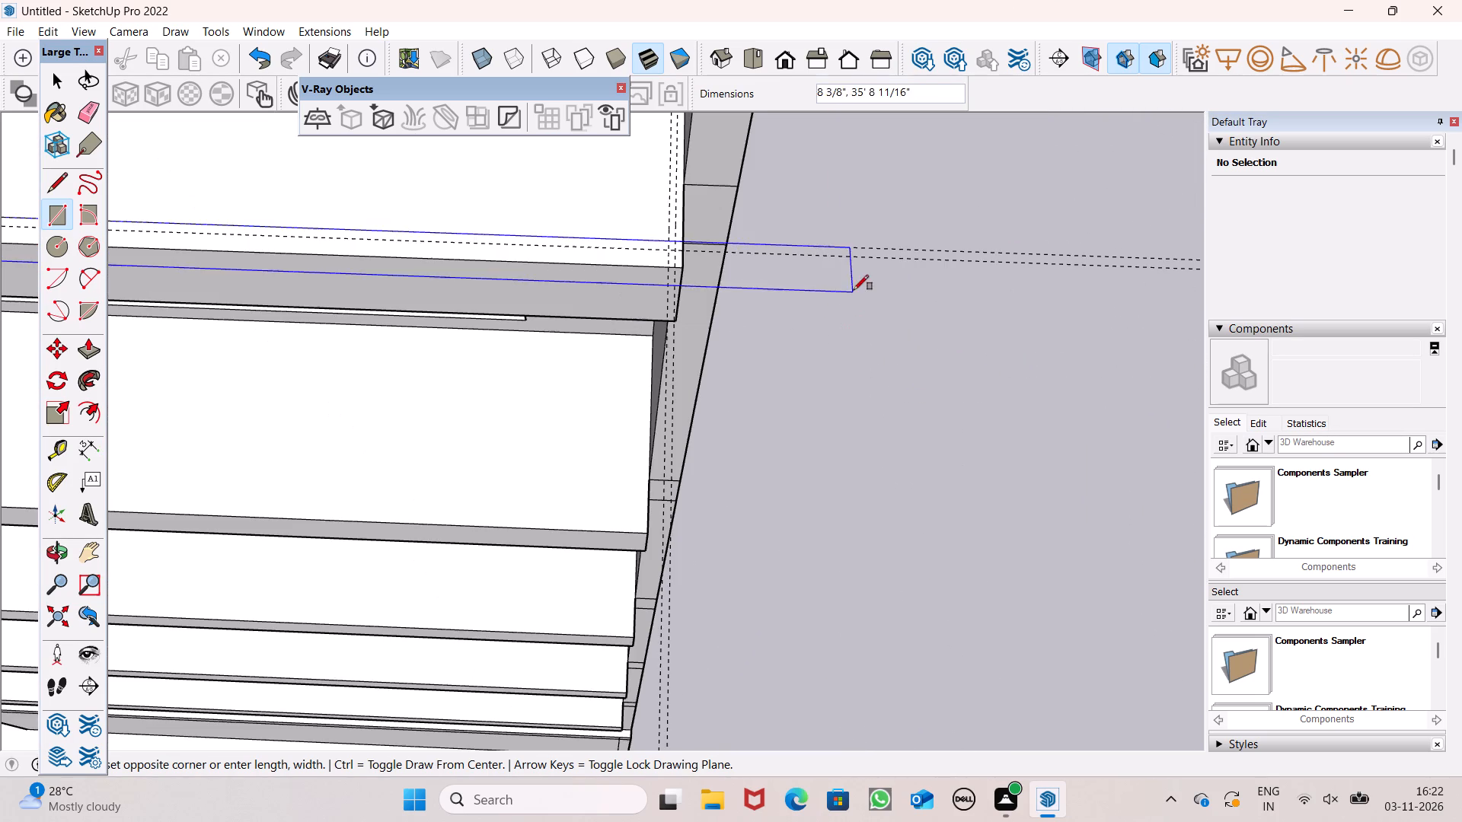
{"action": "scroll", "coordinate": [561, 225], "scroll_direction": "up", "scroll_amount": 9}
{"action": "scroll", "coordinate": [817, 323], "scroll_direction": "up", "scroll_amount": 5}
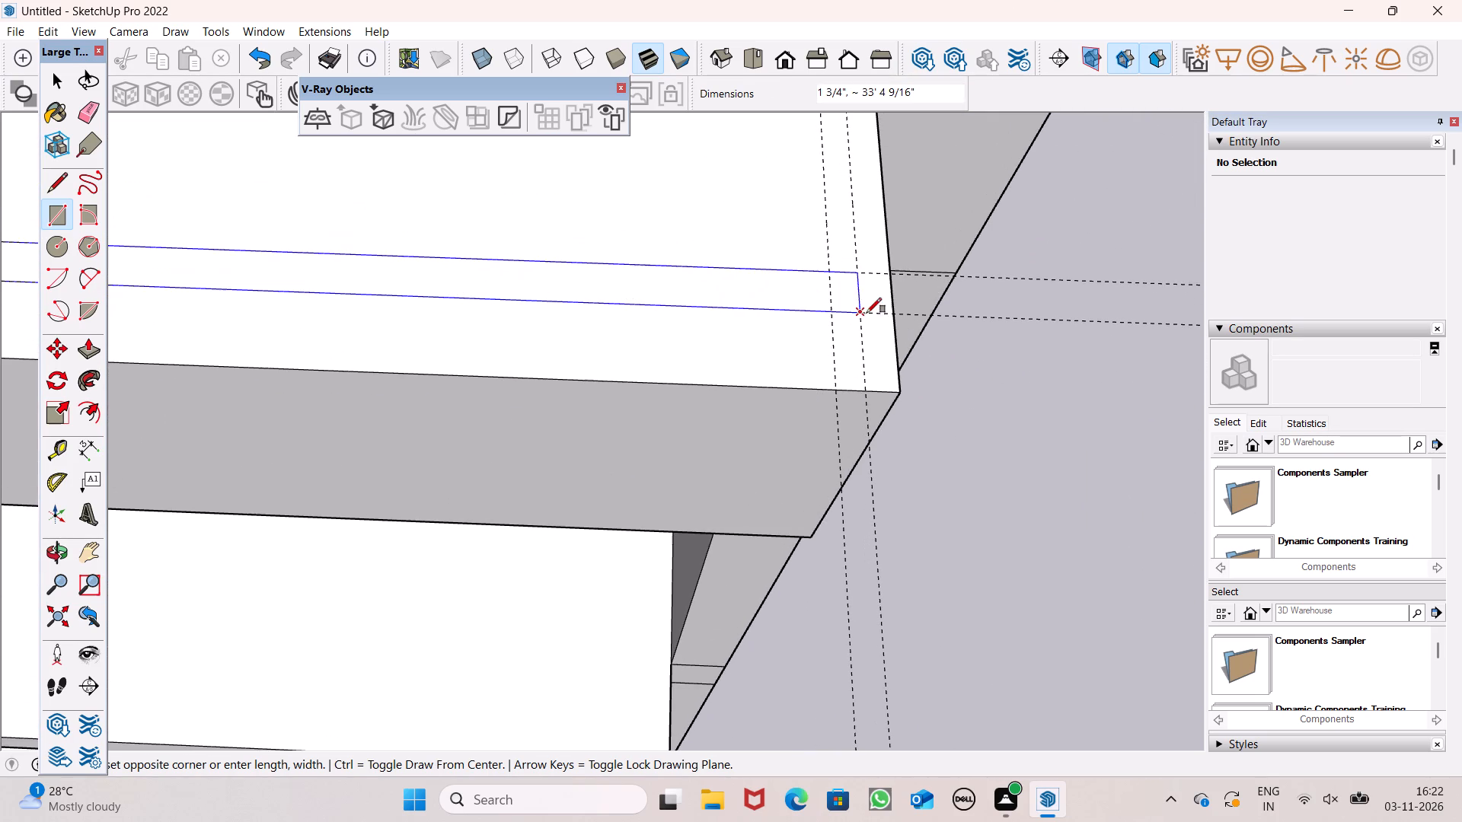
{"action": "left_click", "coordinate": [856, 315]}
Draw a strip about 1 1/16" by 5' 3/4" between the second slab's paired end guides, from the wall to the outer front guide.
{"action": "scroll", "coordinate": [831, 333], "scroll_direction": "down", "scroll_amount": 13}
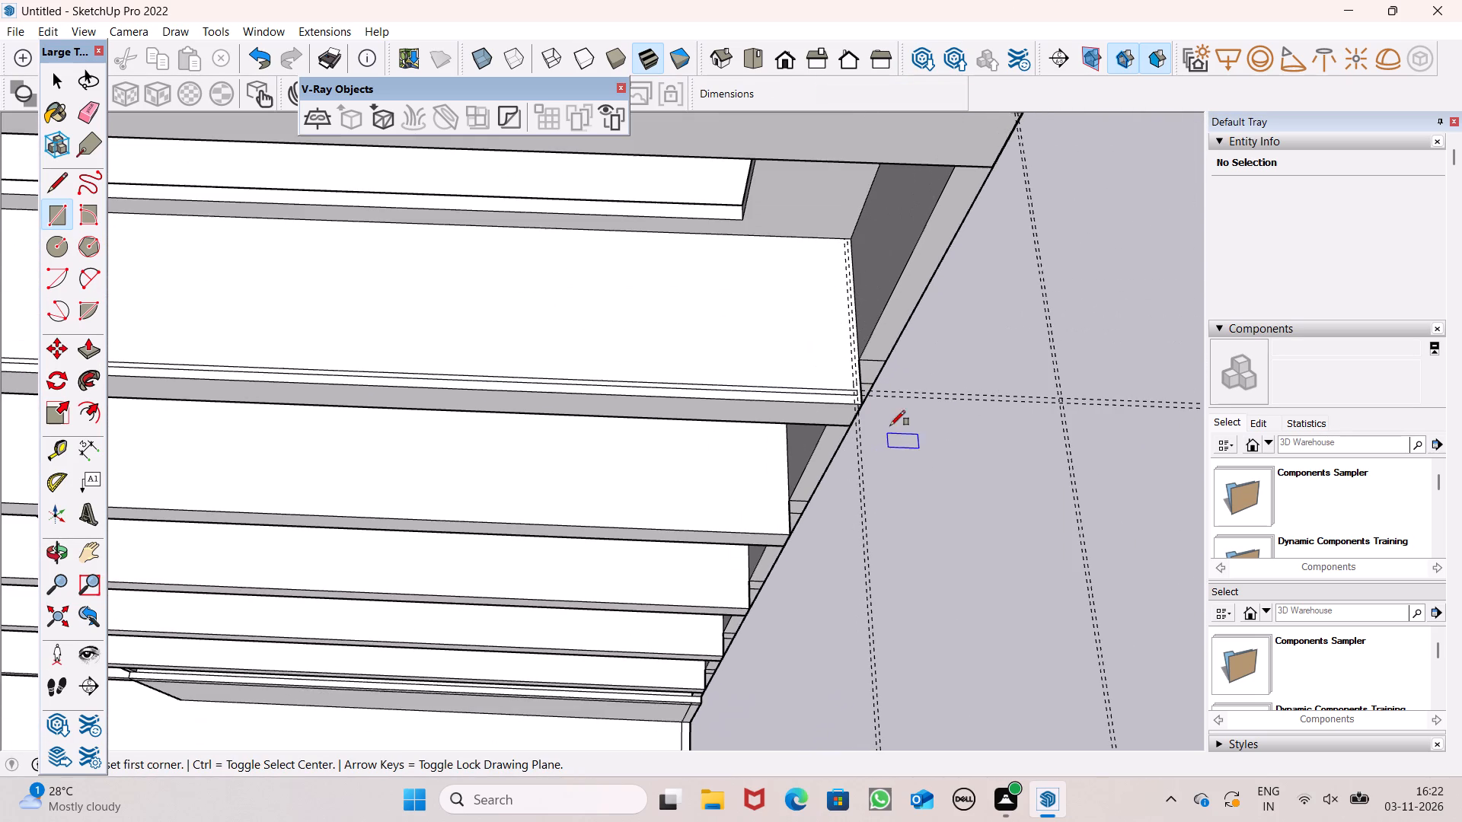
{"action": "scroll", "coordinate": [865, 274], "scroll_direction": "up", "scroll_amount": 8}
{"action": "scroll", "coordinate": [779, 231], "scroll_direction": "up", "scroll_amount": 10}
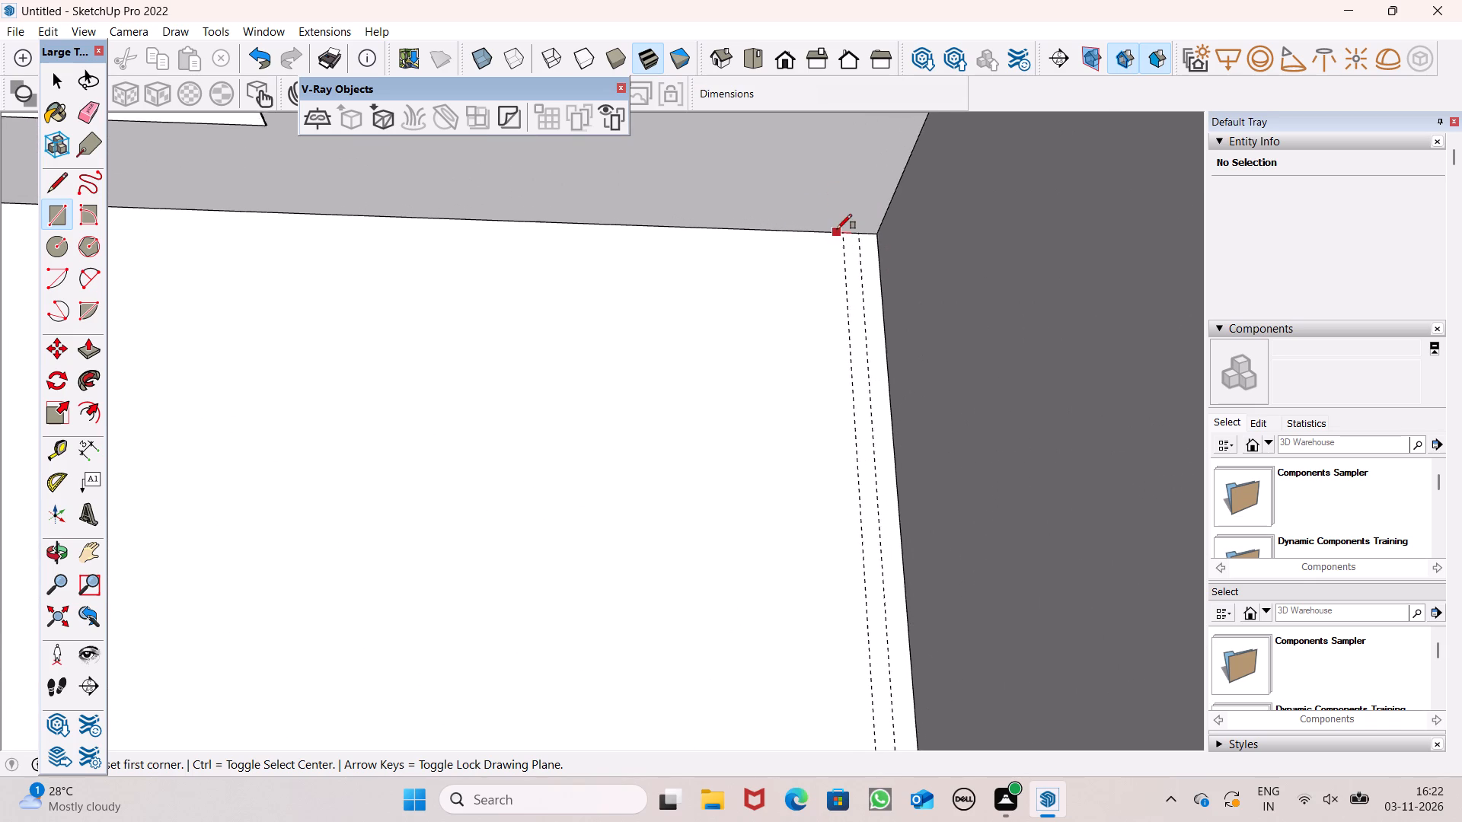
{"action": "scroll", "coordinate": [837, 229], "scroll_direction": "up", "scroll_amount": 2}
{"action": "left_click", "coordinate": [841, 234]}
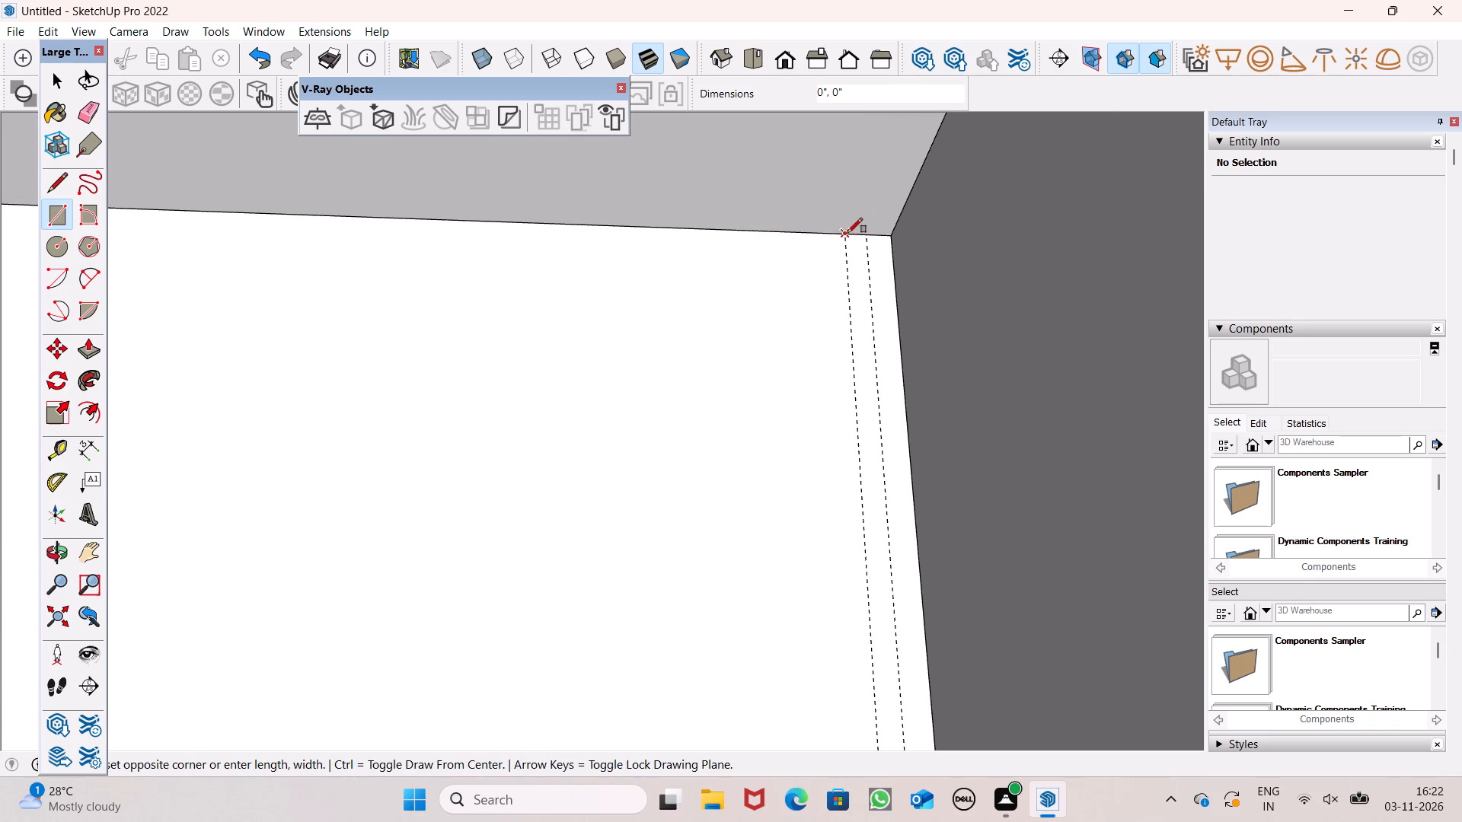
{"action": "scroll", "coordinate": [889, 155], "scroll_direction": "down", "scroll_amount": 6}
{"action": "scroll", "coordinate": [894, 290], "scroll_direction": "down", "scroll_amount": 4}
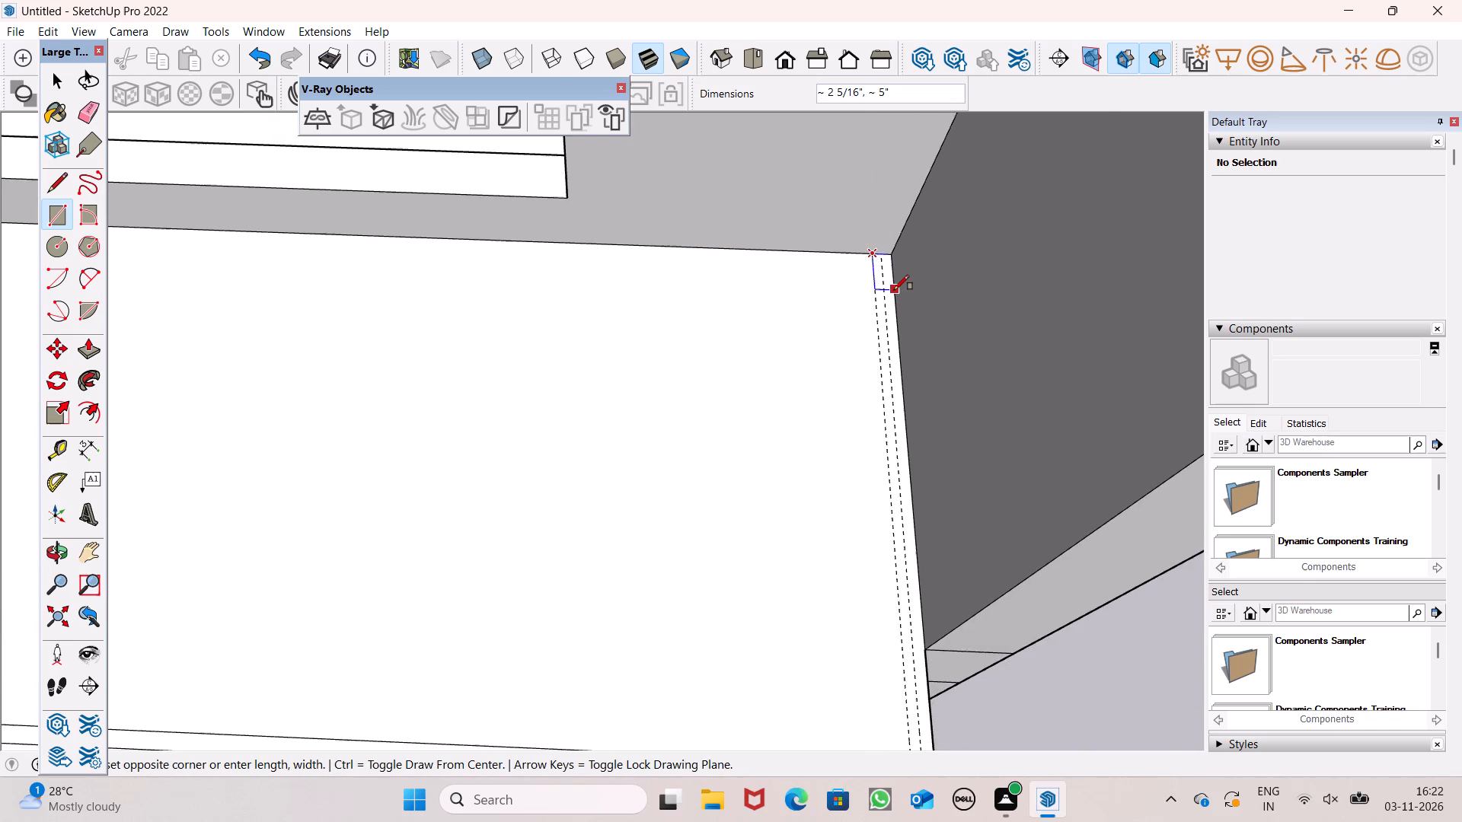
{"action": "scroll", "coordinate": [894, 290], "scroll_direction": "down", "scroll_amount": 10}
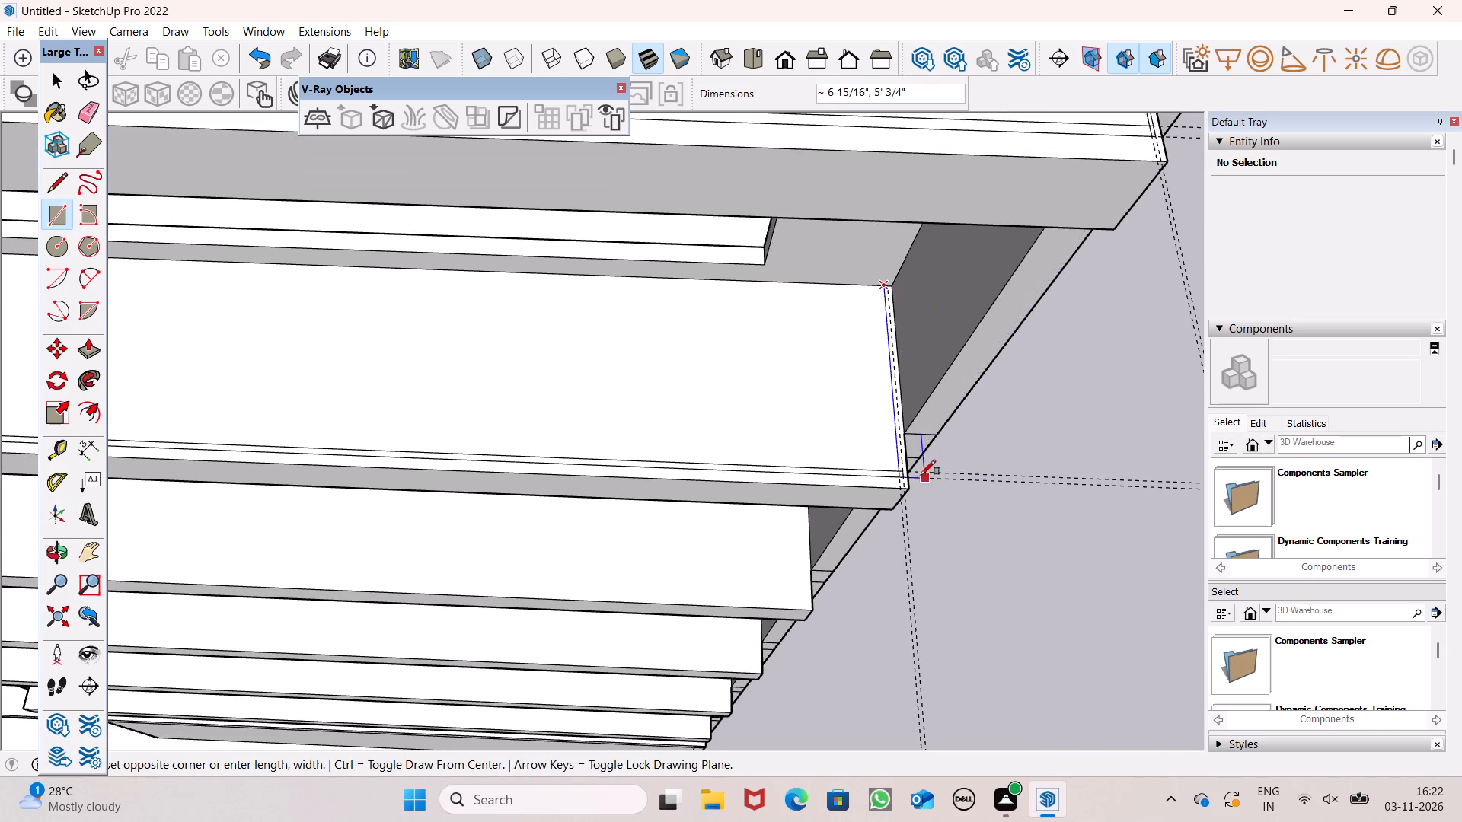
{"action": "scroll", "coordinate": [917, 475], "scroll_direction": "up", "scroll_amount": 6}
{"action": "scroll", "coordinate": [879, 483], "scroll_direction": "down", "scroll_amount": 5}
{"action": "scroll", "coordinate": [848, 492], "scroll_direction": "up", "scroll_amount": 2}
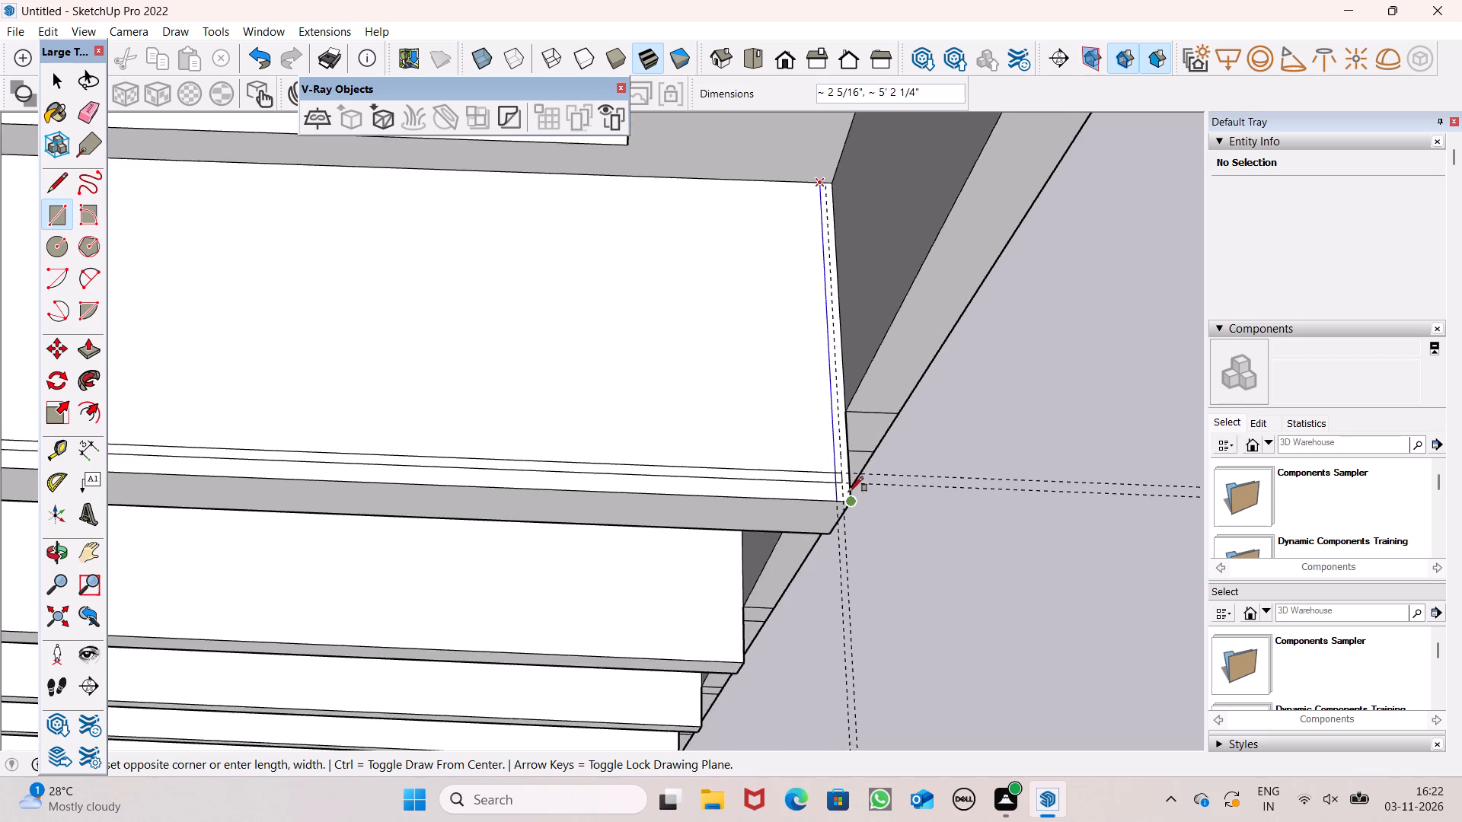
{"action": "scroll", "coordinate": [848, 492], "scroll_direction": "up", "scroll_amount": 11}
{"action": "left_click", "coordinate": [838, 479]}
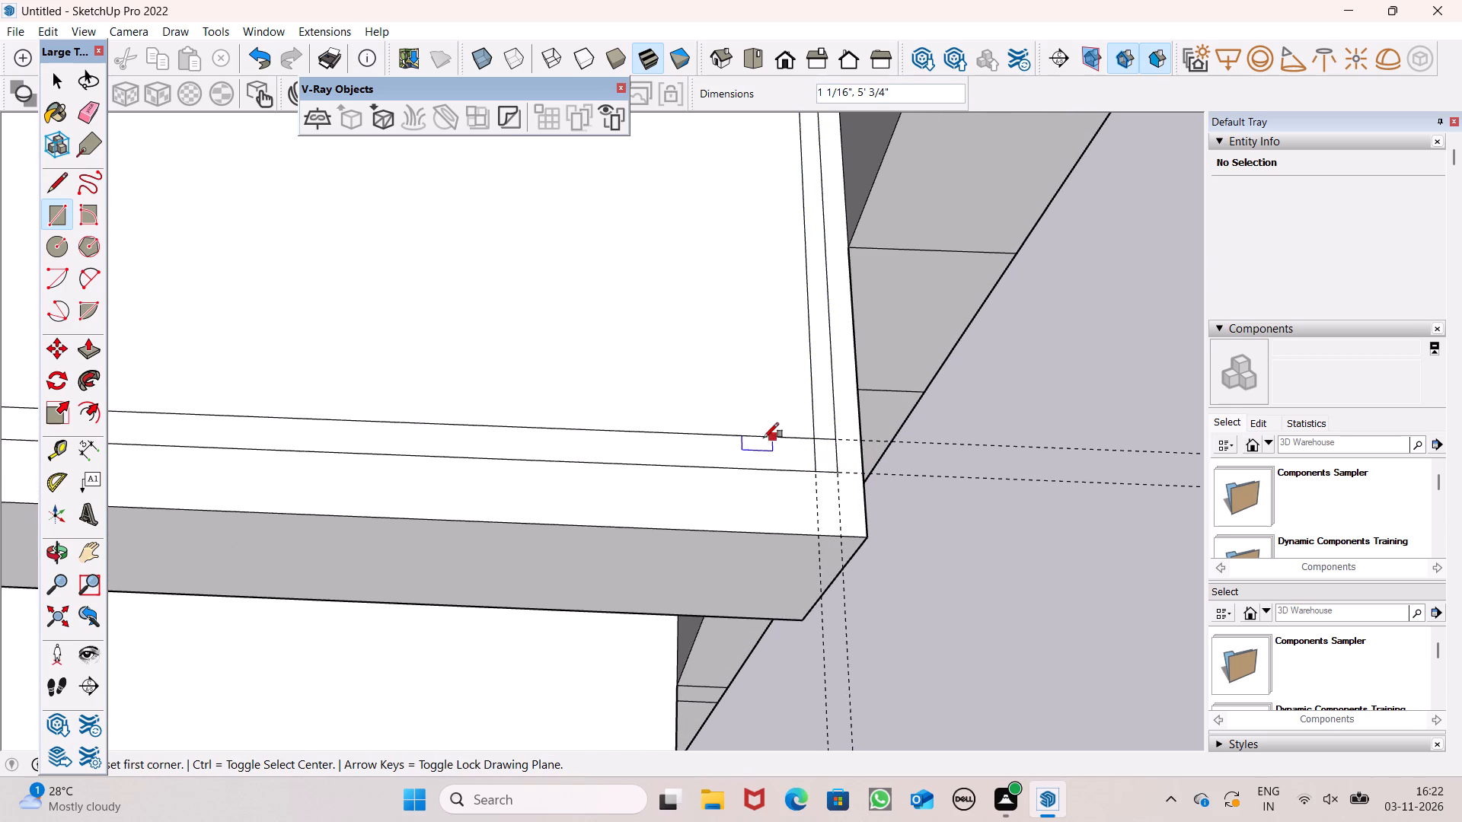
{"action": "scroll", "coordinate": [764, 438], "scroll_direction": "down", "scroll_amount": 5}
{"action": "key", "text": "space"}
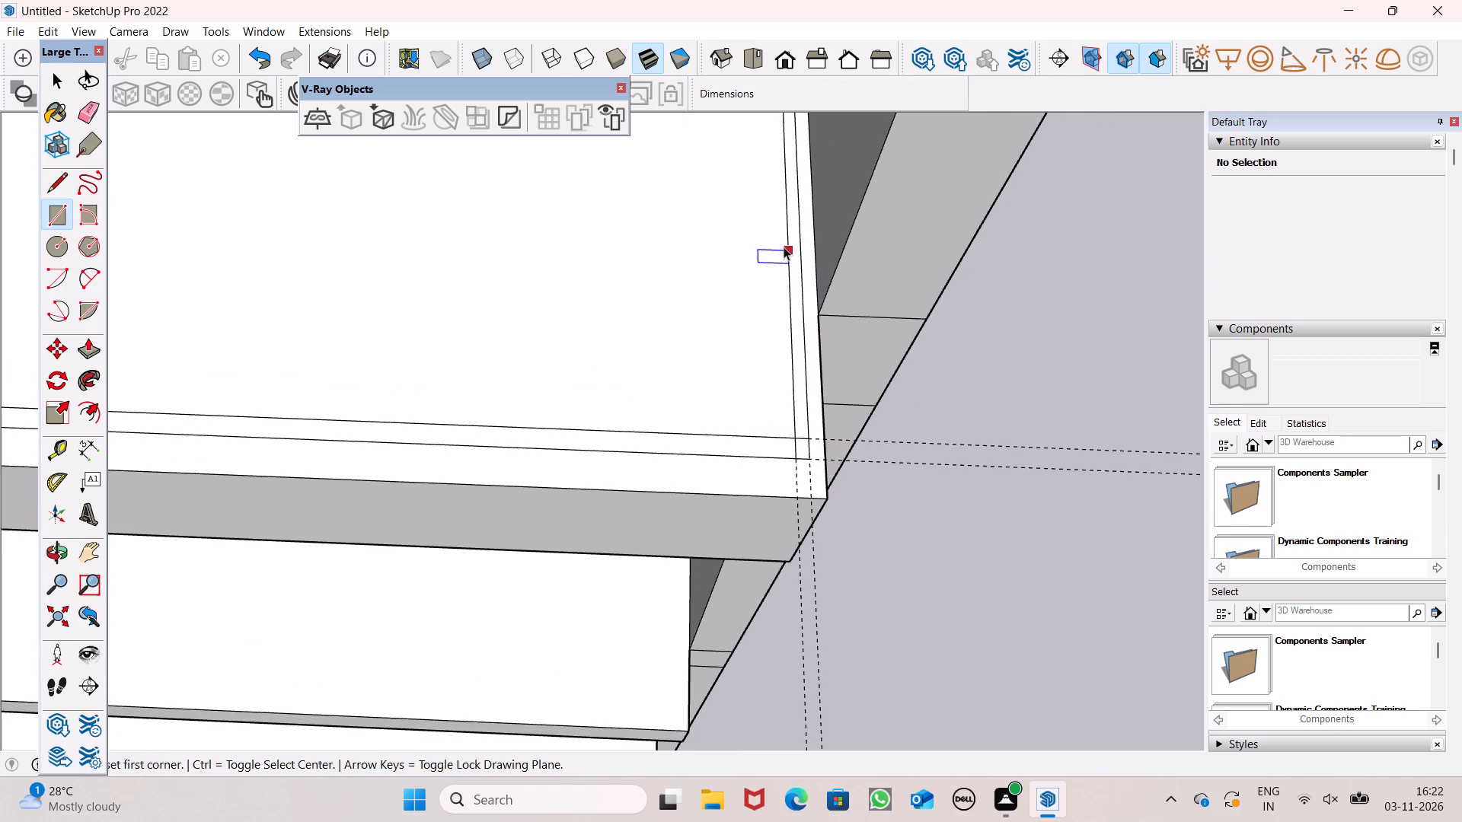
Erase the paired front and end guides running past the top and second balcony slabs.
{"action": "scroll", "coordinate": [770, 263], "scroll_direction": "down", "scroll_amount": 8}
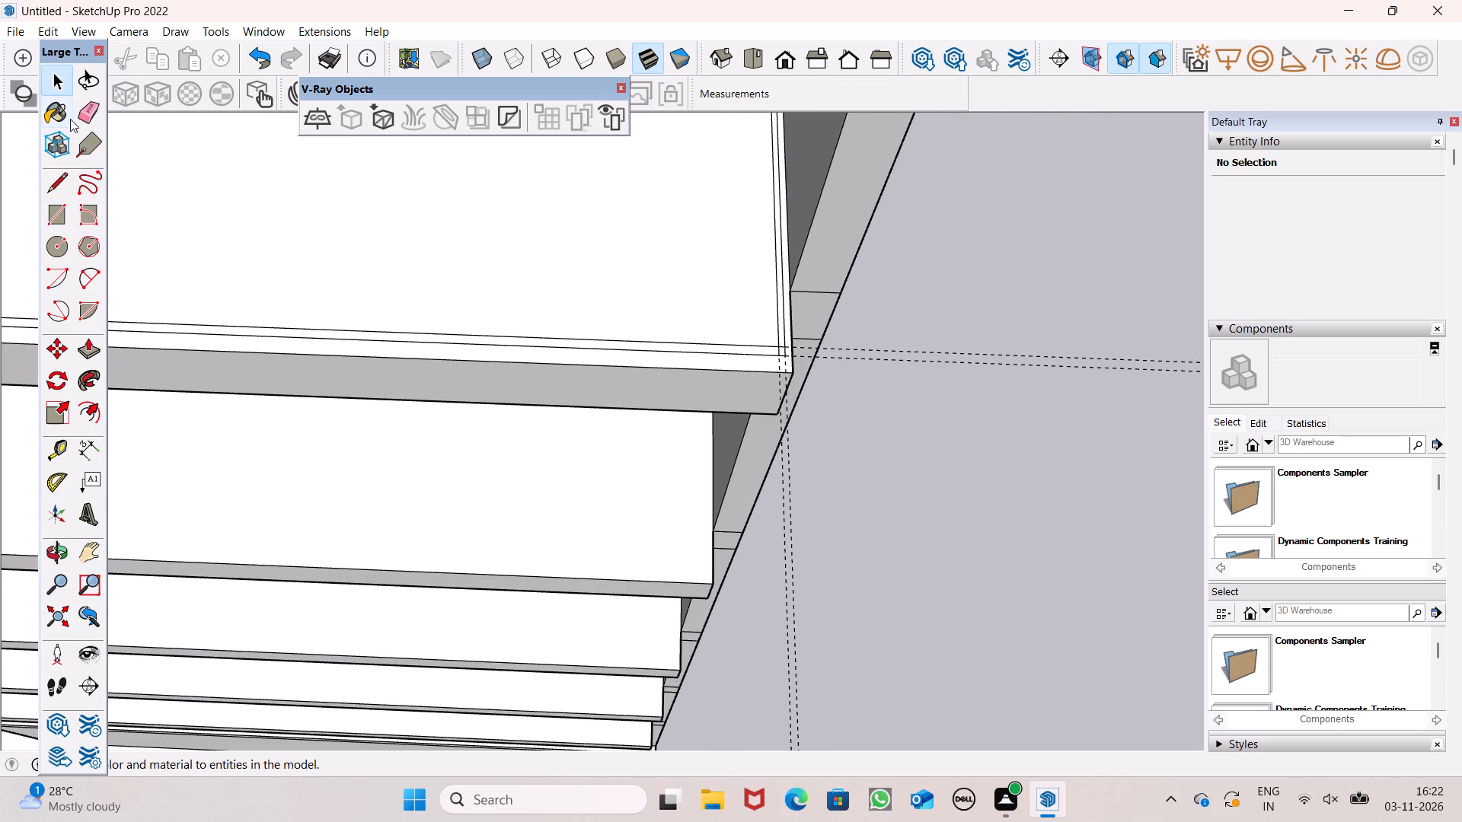
{"action": "left_click", "coordinate": [80, 114]}
{"action": "left_click_drag", "start_coordinate": [984, 332], "coordinate": [982, 352]}
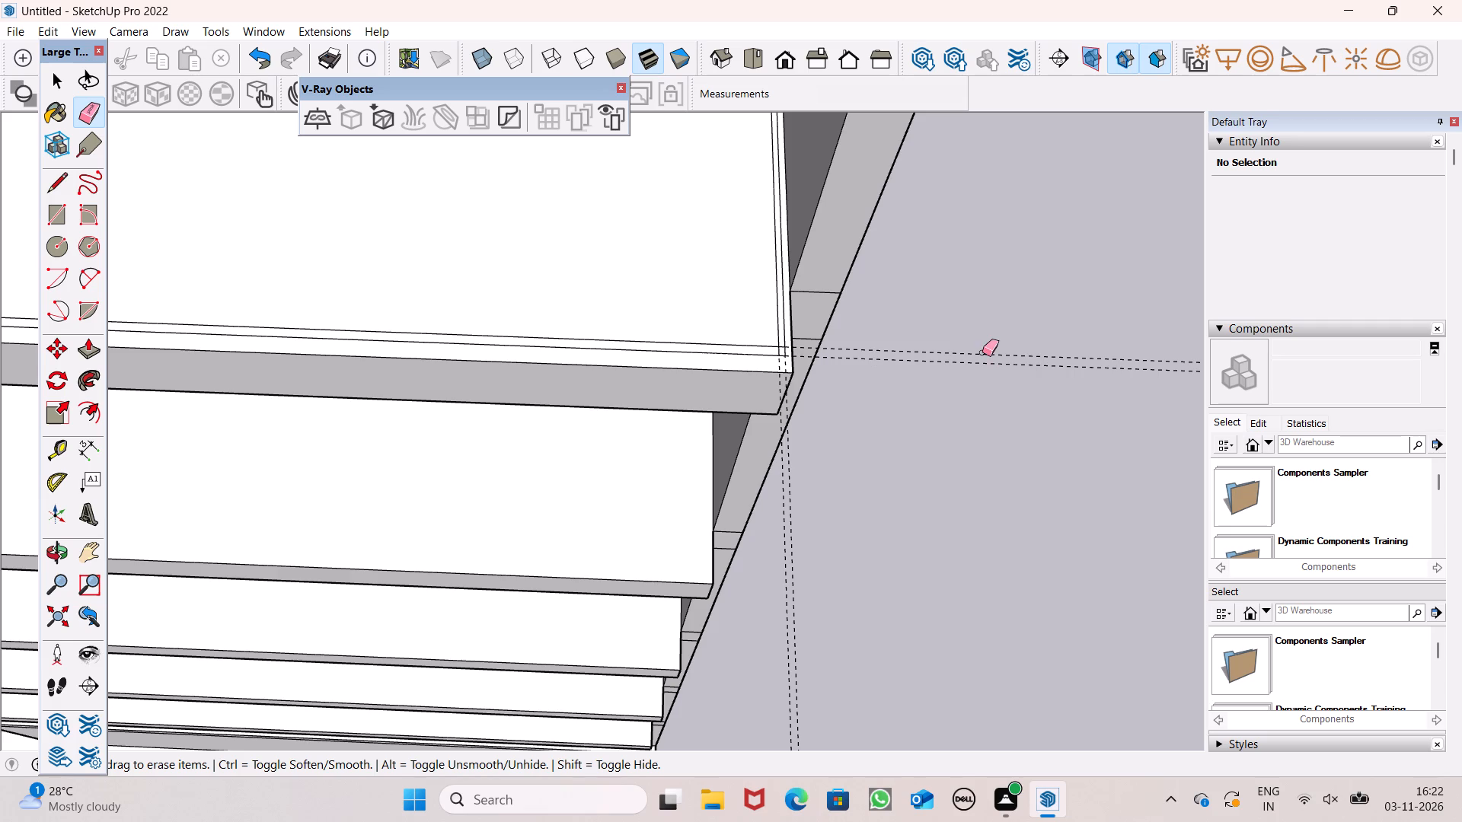
{"action": "left_click_drag", "start_coordinate": [982, 352], "coordinate": [978, 375]}
{"action": "scroll", "coordinate": [864, 202], "scroll_direction": "down", "scroll_amount": 5}
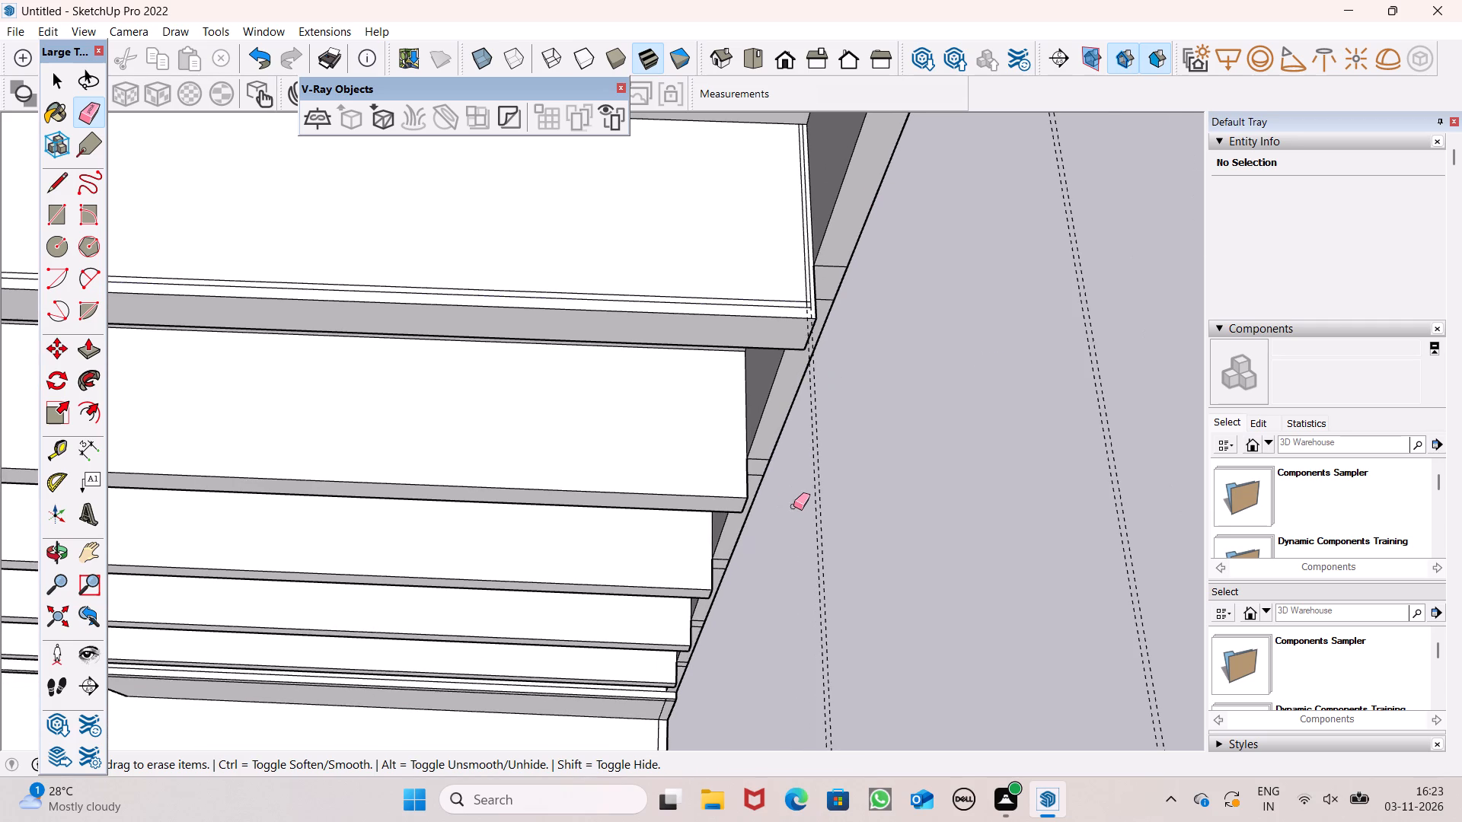
{"action": "left_click_drag", "start_coordinate": [797, 506], "coordinate": [839, 488]}
{"action": "left_click", "coordinate": [1118, 464]}
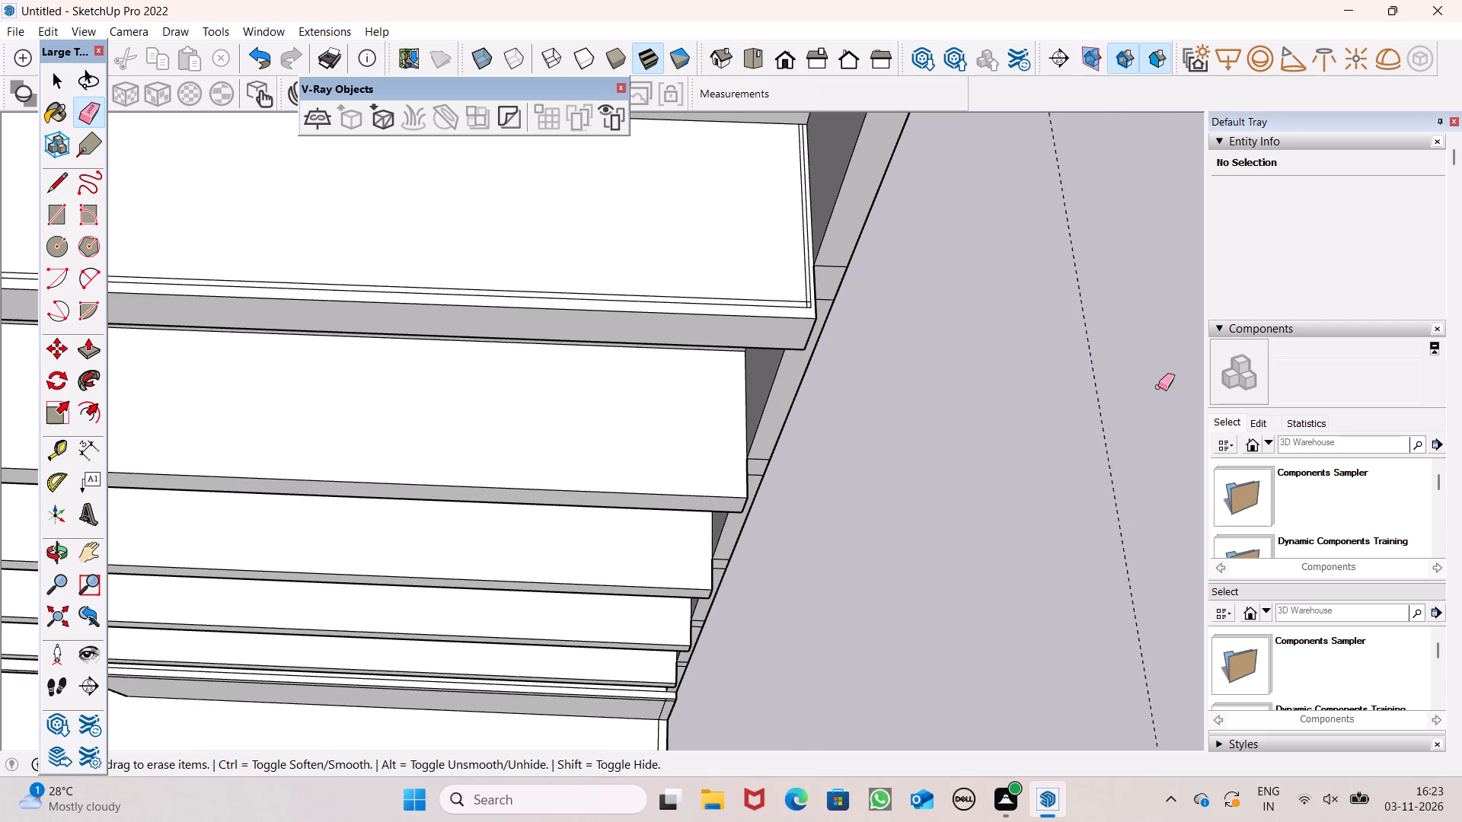
{"action": "scroll", "coordinate": [1099, 285], "scroll_direction": "down", "scroll_amount": 5}
{"action": "left_click_drag", "start_coordinate": [1115, 308], "coordinate": [1071, 337]}
{"action": "scroll", "coordinate": [849, 272], "scroll_direction": "down", "scroll_amount": 3}
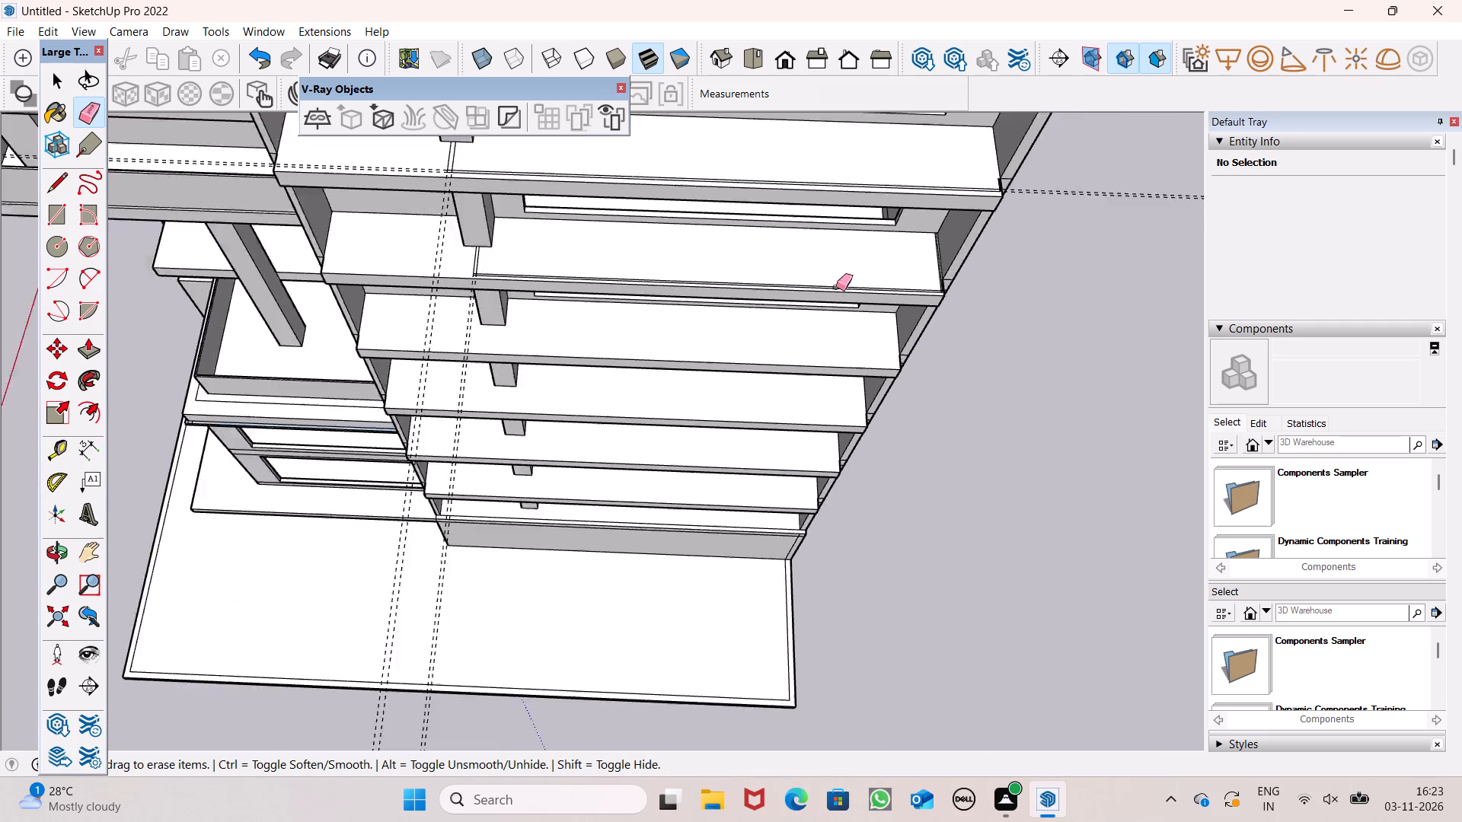
{"action": "scroll", "coordinate": [836, 287], "scroll_direction": "down", "scroll_amount": 3}
{"action": "scroll", "coordinate": [750, 294], "scroll_direction": "down", "scroll_amount": 4}
{"action": "left_click_drag", "start_coordinate": [1034, 241], "coordinate": [1029, 250]}
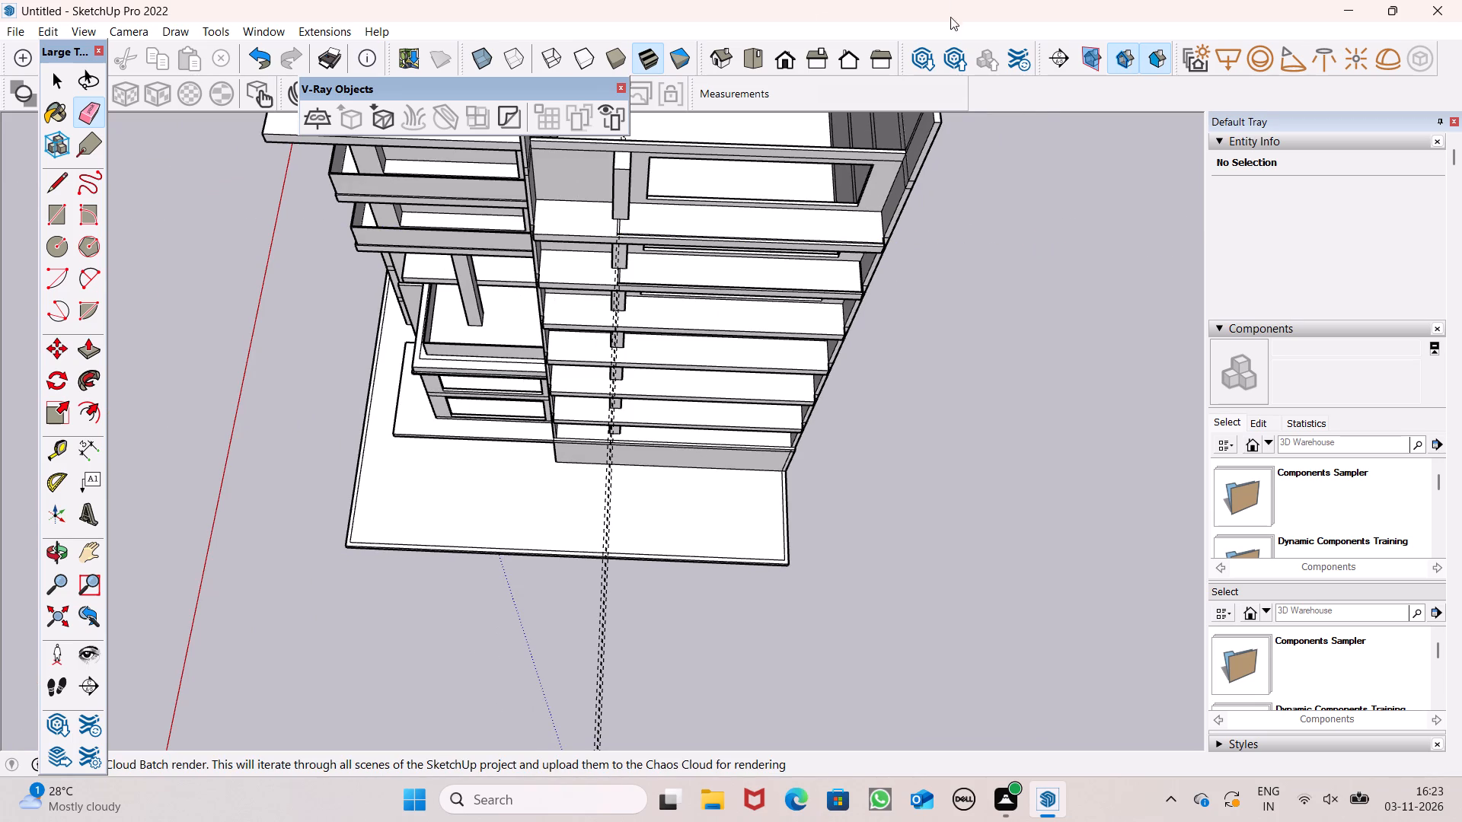
Erase the remaining paired column guides that extend forward from the taller block's balcony slabs.
{"action": "scroll", "coordinate": [1021, 181], "scroll_direction": "down", "scroll_amount": 7}
{"action": "middle_click_drag", "start_coordinate": [1004, 337], "coordinate": [1062, 203]}
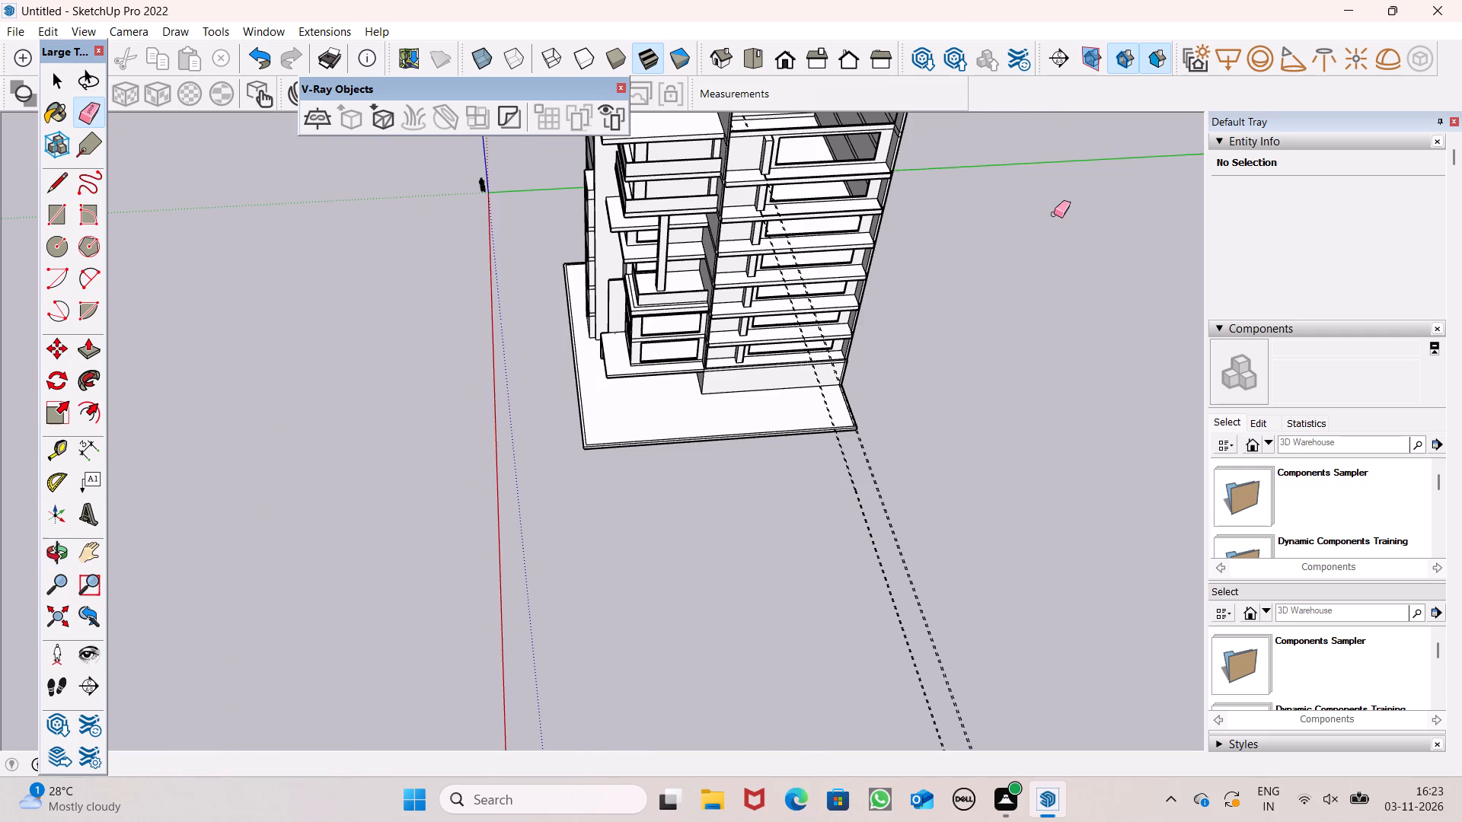
{"action": "left_click_drag", "start_coordinate": [931, 534], "coordinate": [796, 584]}
{"action": "left_click_drag", "start_coordinate": [862, 476], "coordinate": [866, 495]}
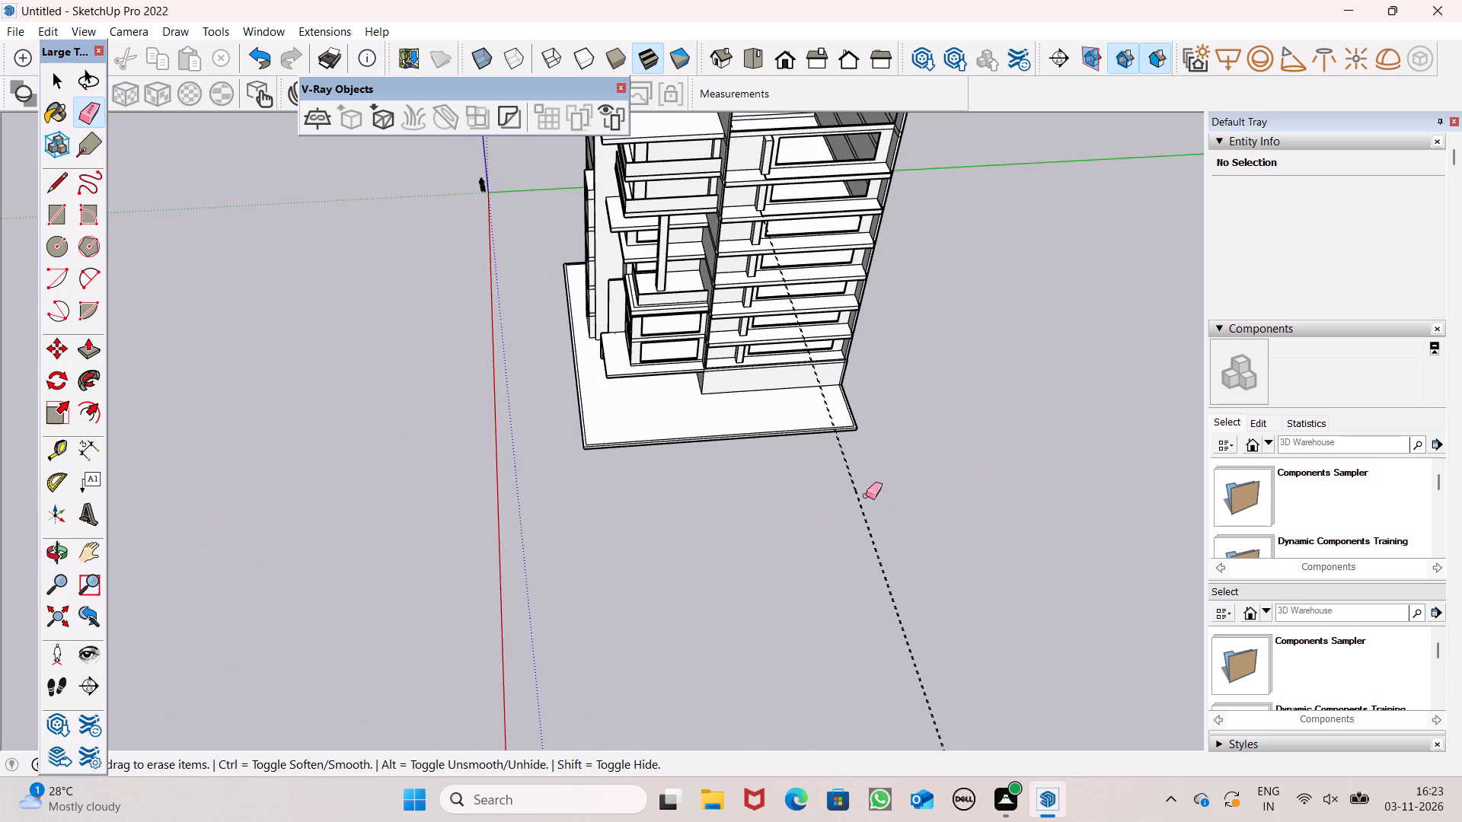
{"action": "left_click_drag", "start_coordinate": [866, 495], "coordinate": [838, 499]}
Erase the stray vertical edge near the front end of the taller block's side wall, above the balconies.
{"action": "scroll", "coordinate": [780, 26], "scroll_direction": "down", "scroll_amount": 4}
{"action": "middle_click_drag", "start_coordinate": [832, 159], "coordinate": [737, 236]}
{"action": "scroll", "coordinate": [747, 229], "scroll_direction": "up", "scroll_amount": 1}
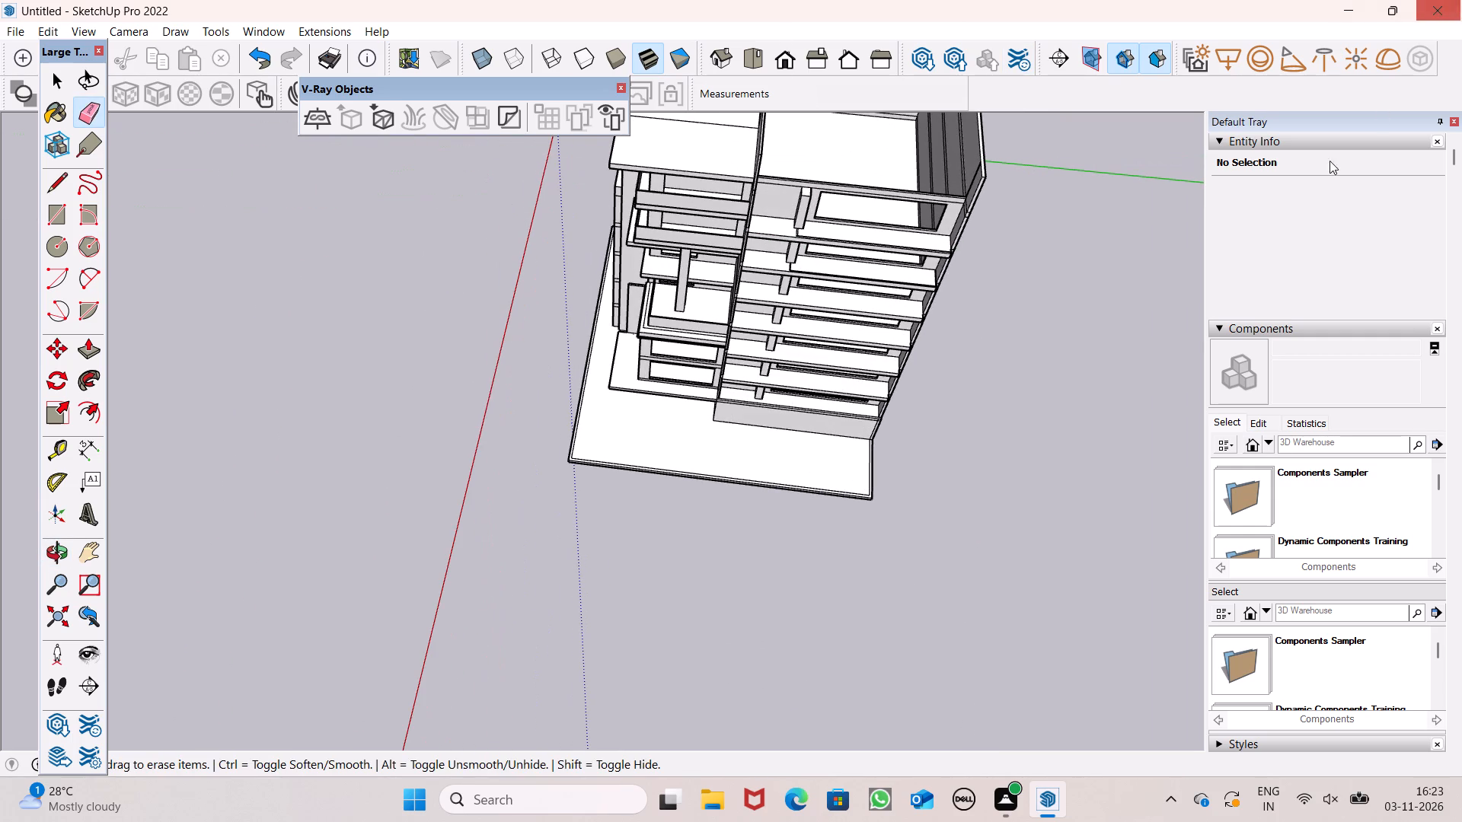
{"action": "scroll", "coordinate": [867, 334], "scroll_direction": "down", "scroll_amount": 1}
{"action": "middle_click_drag", "start_coordinate": [902, 355], "coordinate": [744, 260]}
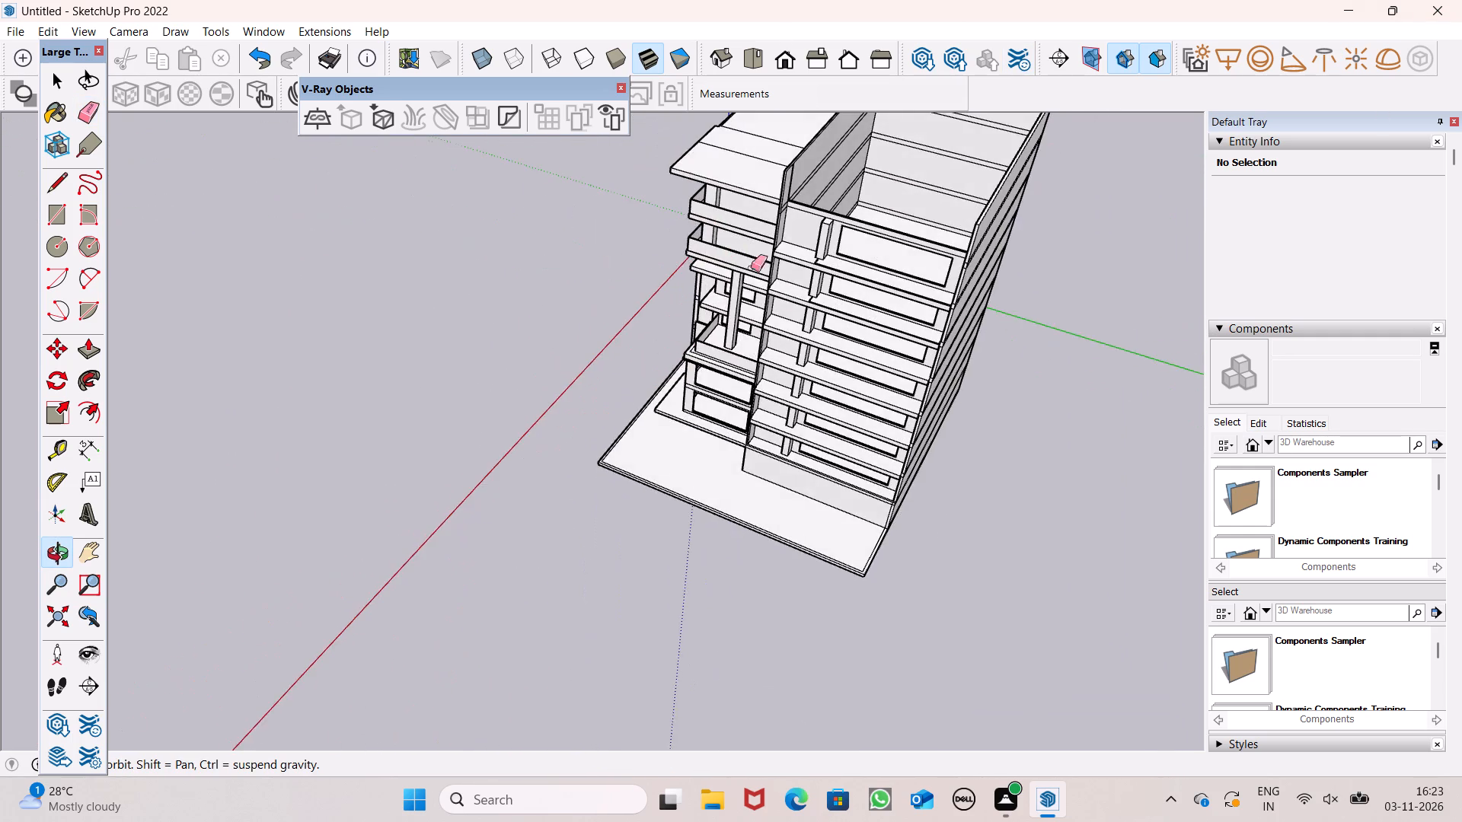
{"action": "scroll", "coordinate": [799, 325], "scroll_direction": "up", "scroll_amount": 5}
{"action": "middle_click_drag", "start_coordinate": [829, 301], "coordinate": [627, 335]}
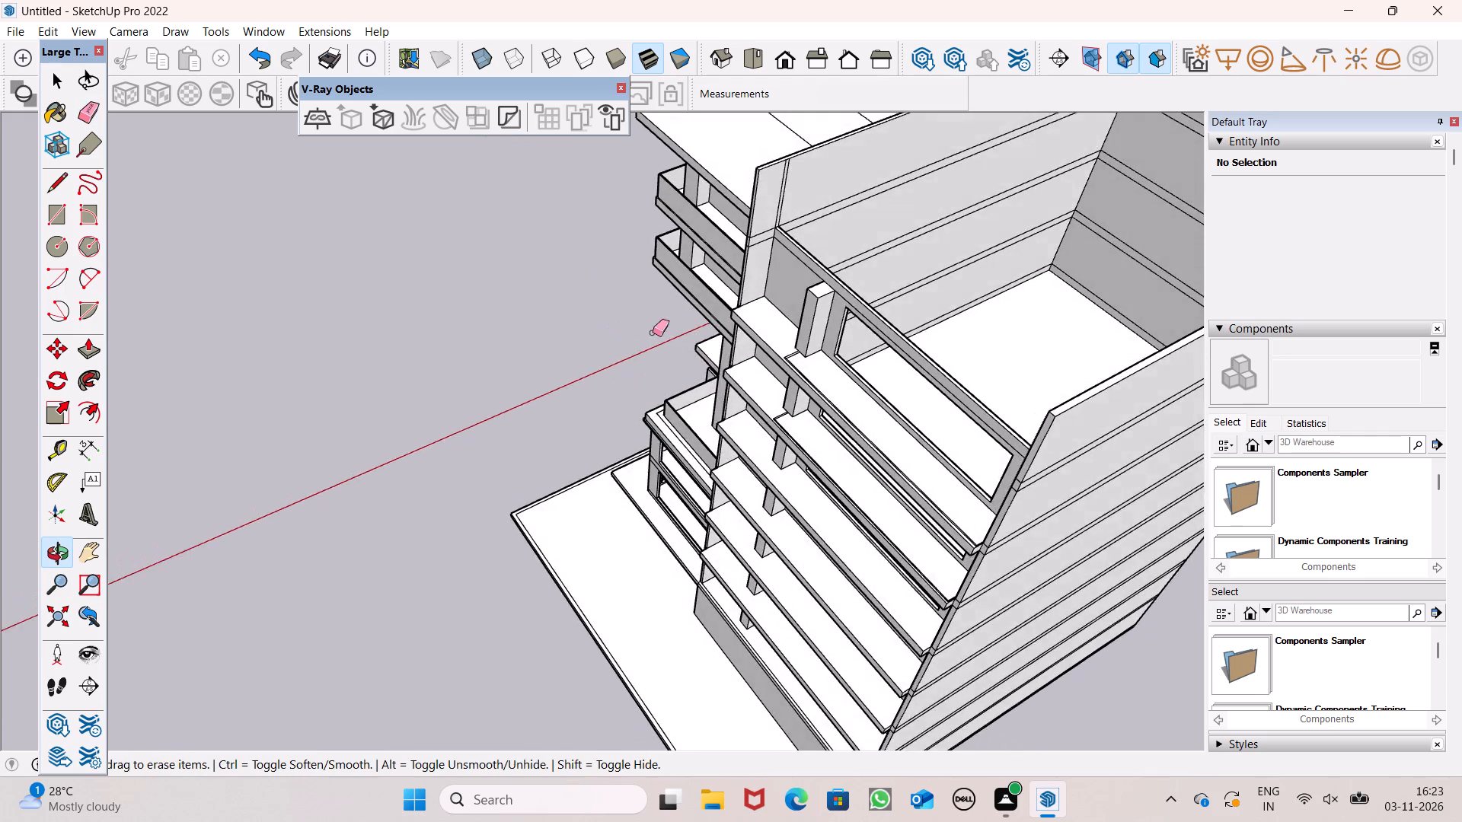
{"action": "scroll", "coordinate": [752, 193], "scroll_direction": "up", "scroll_amount": 4}
{"action": "left_click_drag", "start_coordinate": [794, 205], "coordinate": [803, 192]}
{"action": "scroll", "coordinate": [795, 228], "scroll_direction": "down", "scroll_amount": 6}
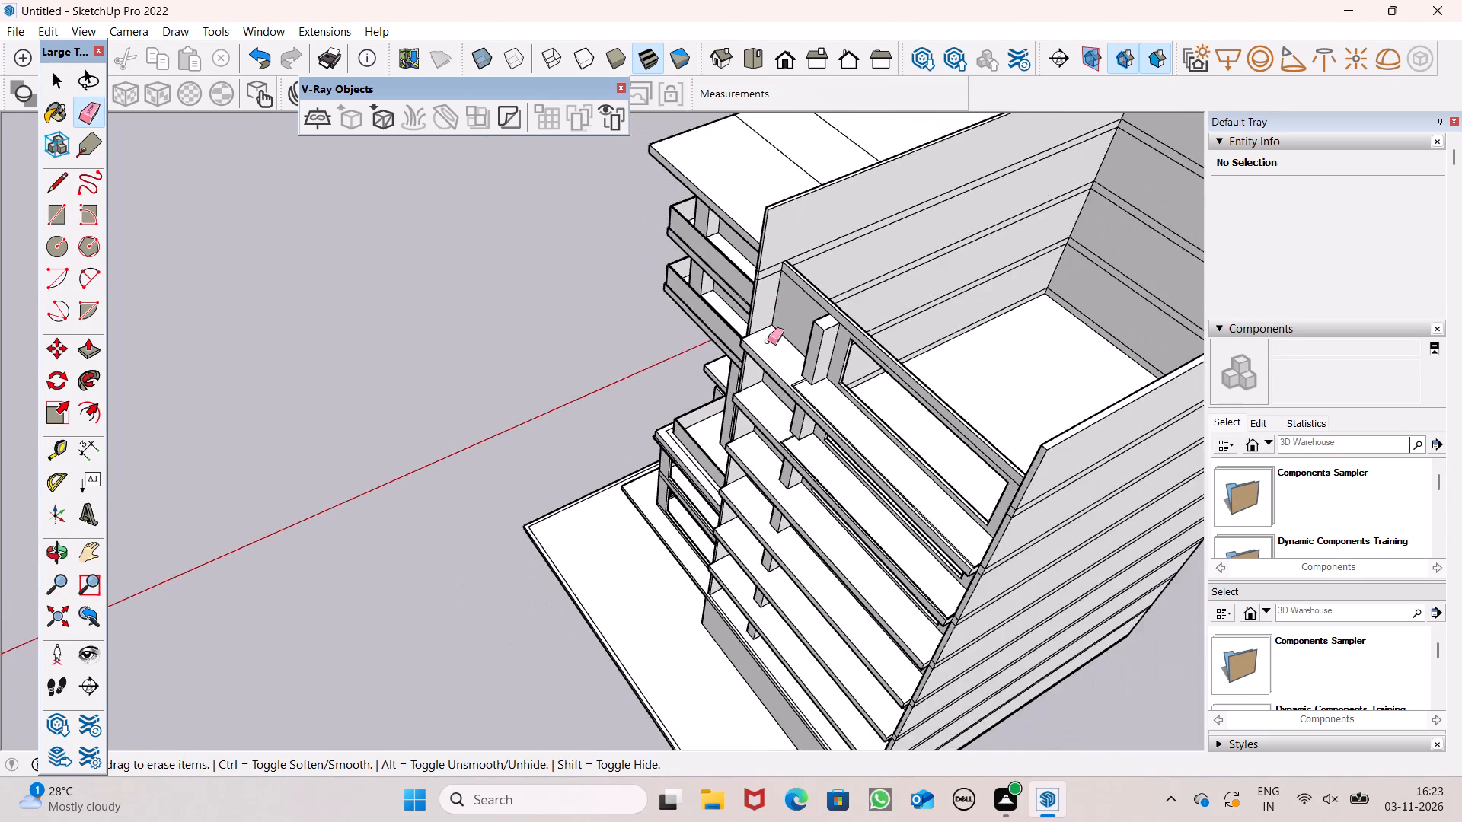
Examine the front façade's balcony slabs, columns, windows and base on both blocks from several angles.
{"action": "middle_click_drag", "start_coordinate": [771, 341], "coordinate": [935, 133]}
{"action": "middle_click_drag", "start_coordinate": [802, 441], "coordinate": [827, 300]}
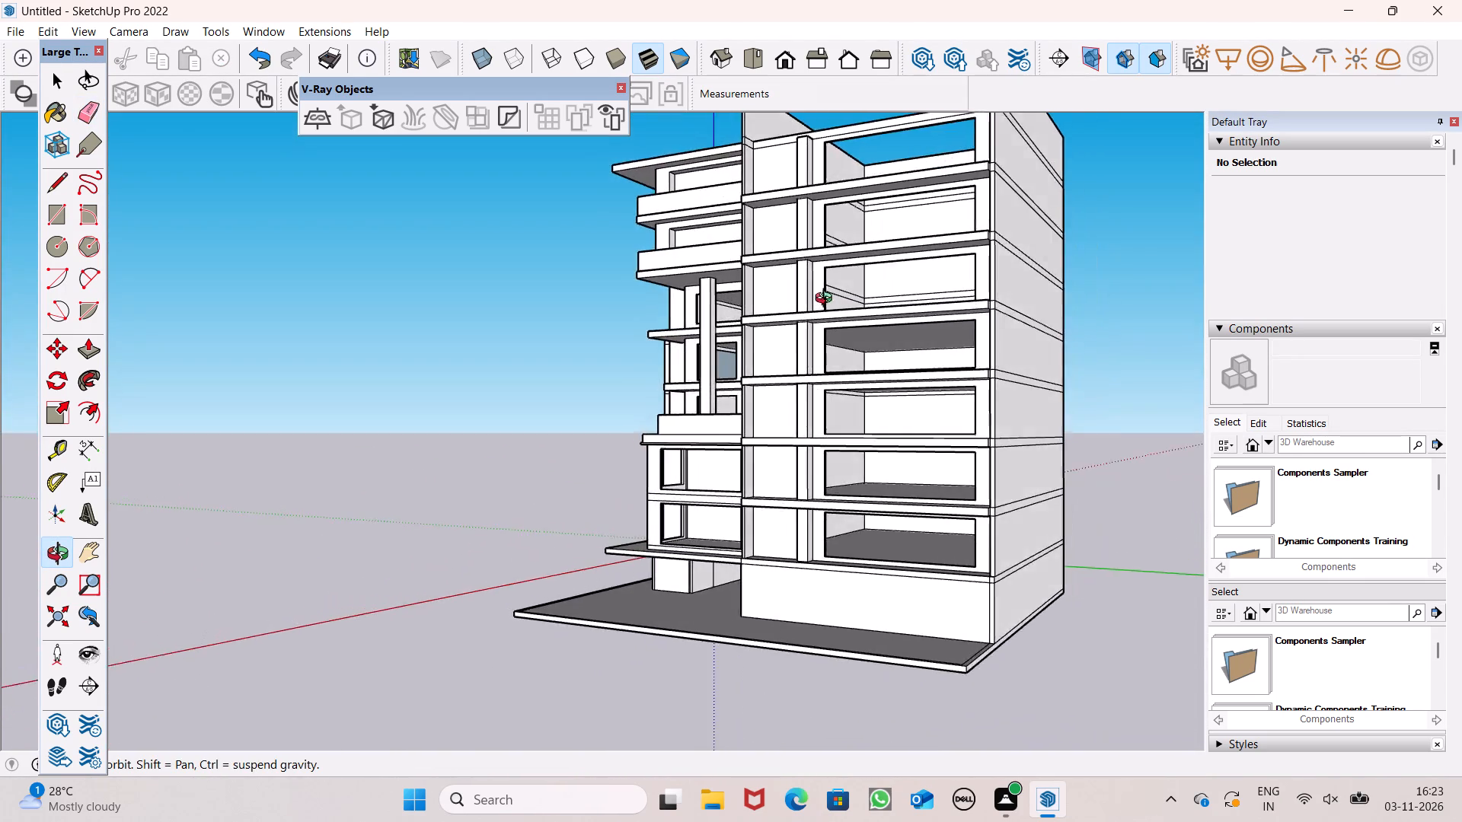
{"action": "middle_click_drag", "start_coordinate": [827, 300], "coordinate": [999, 429]}
{"action": "scroll", "coordinate": [999, 429], "scroll_direction": "up", "scroll_amount": 1}
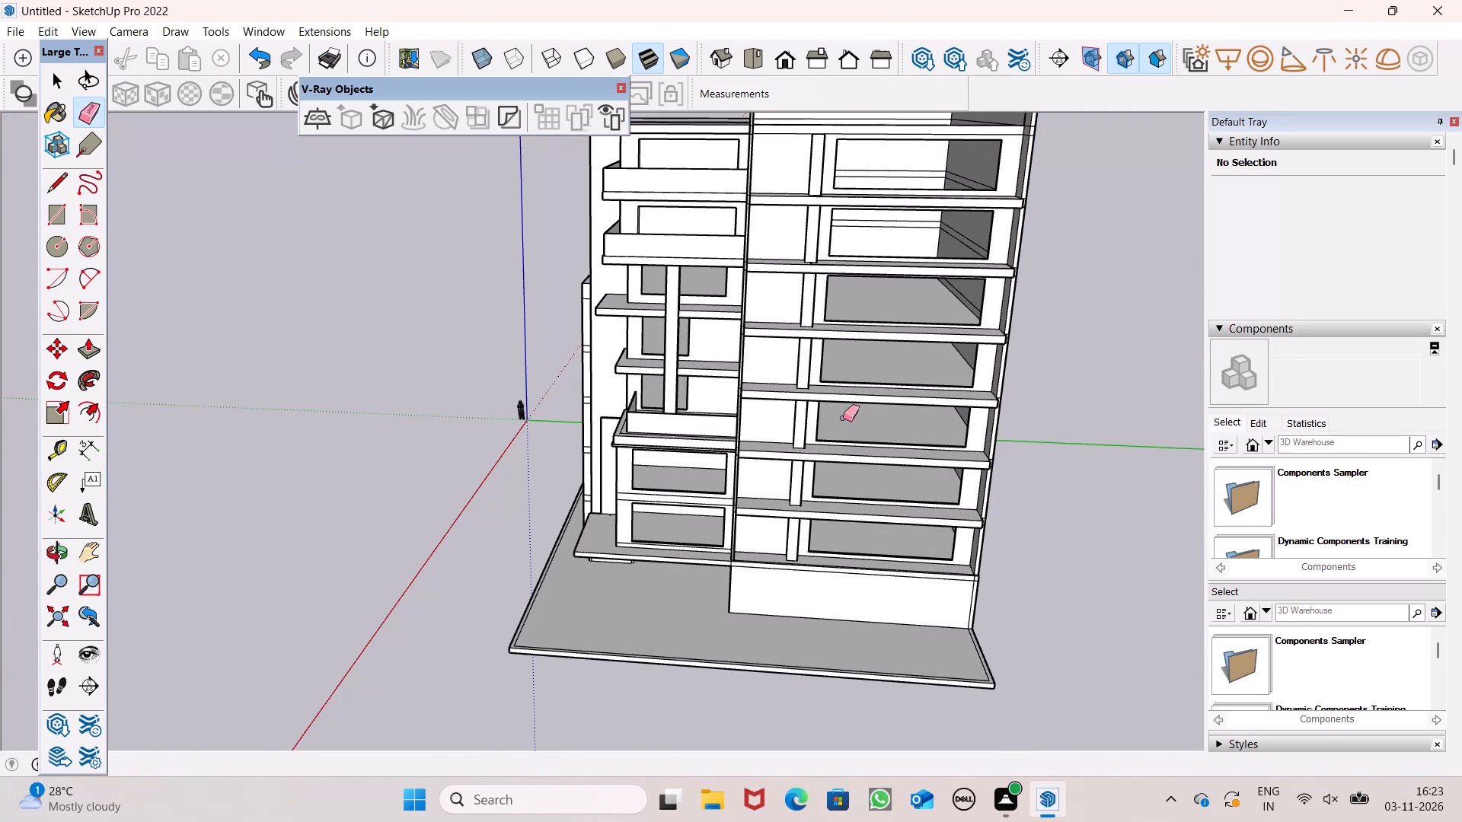
{"action": "middle_click_drag", "start_coordinate": [859, 409], "coordinate": [1011, 508]}
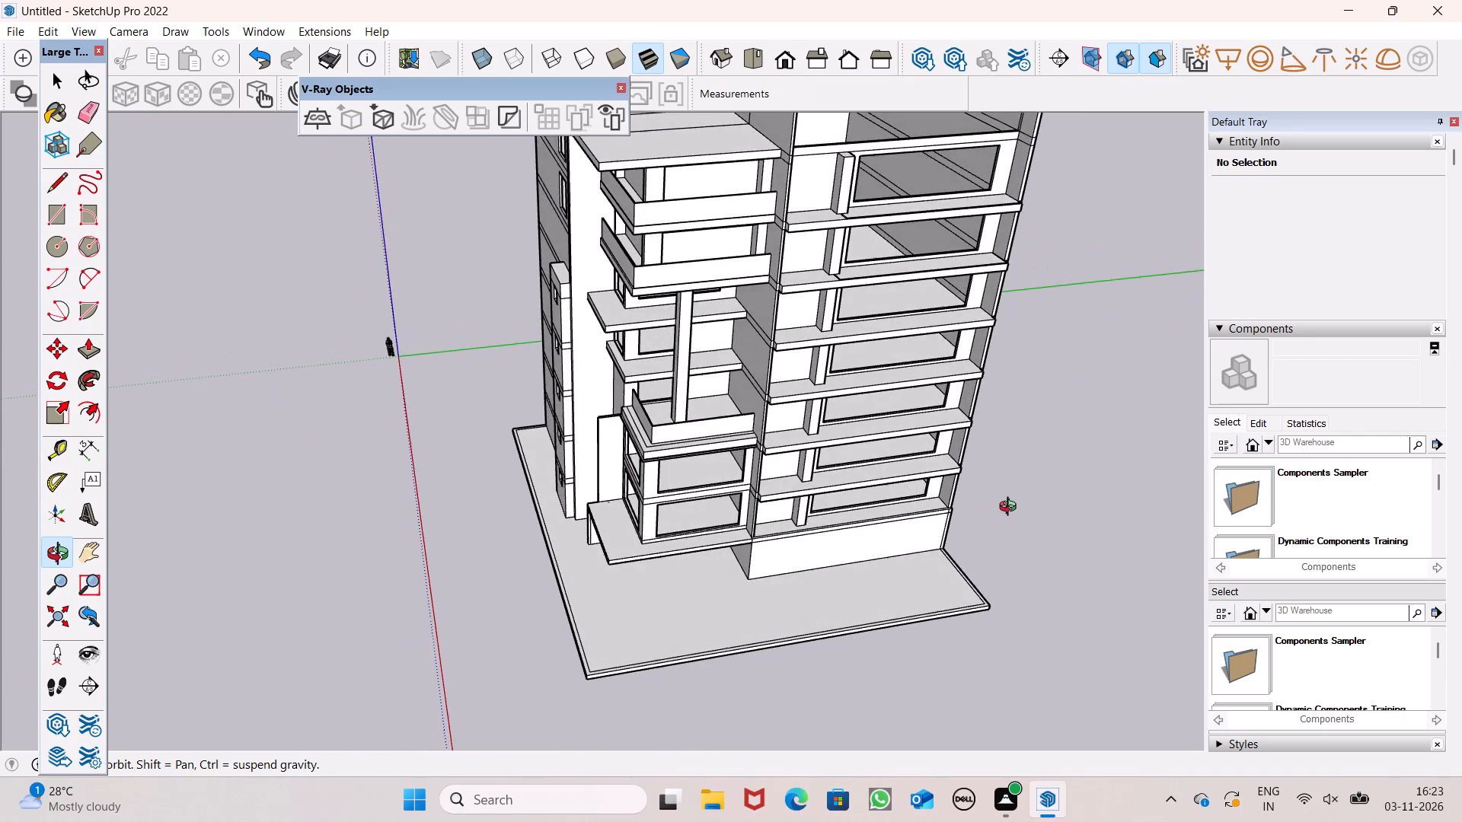
{"action": "middle_click_drag", "start_coordinate": [1011, 508], "coordinate": [920, 528]}
{"action": "scroll", "coordinate": [919, 527], "scroll_direction": "up", "scroll_amount": 7}
{"action": "middle_click_drag", "start_coordinate": [946, 545], "coordinate": [902, 502]}
{"action": "scroll", "coordinate": [946, 545], "scroll_direction": "up", "scroll_amount": 1}
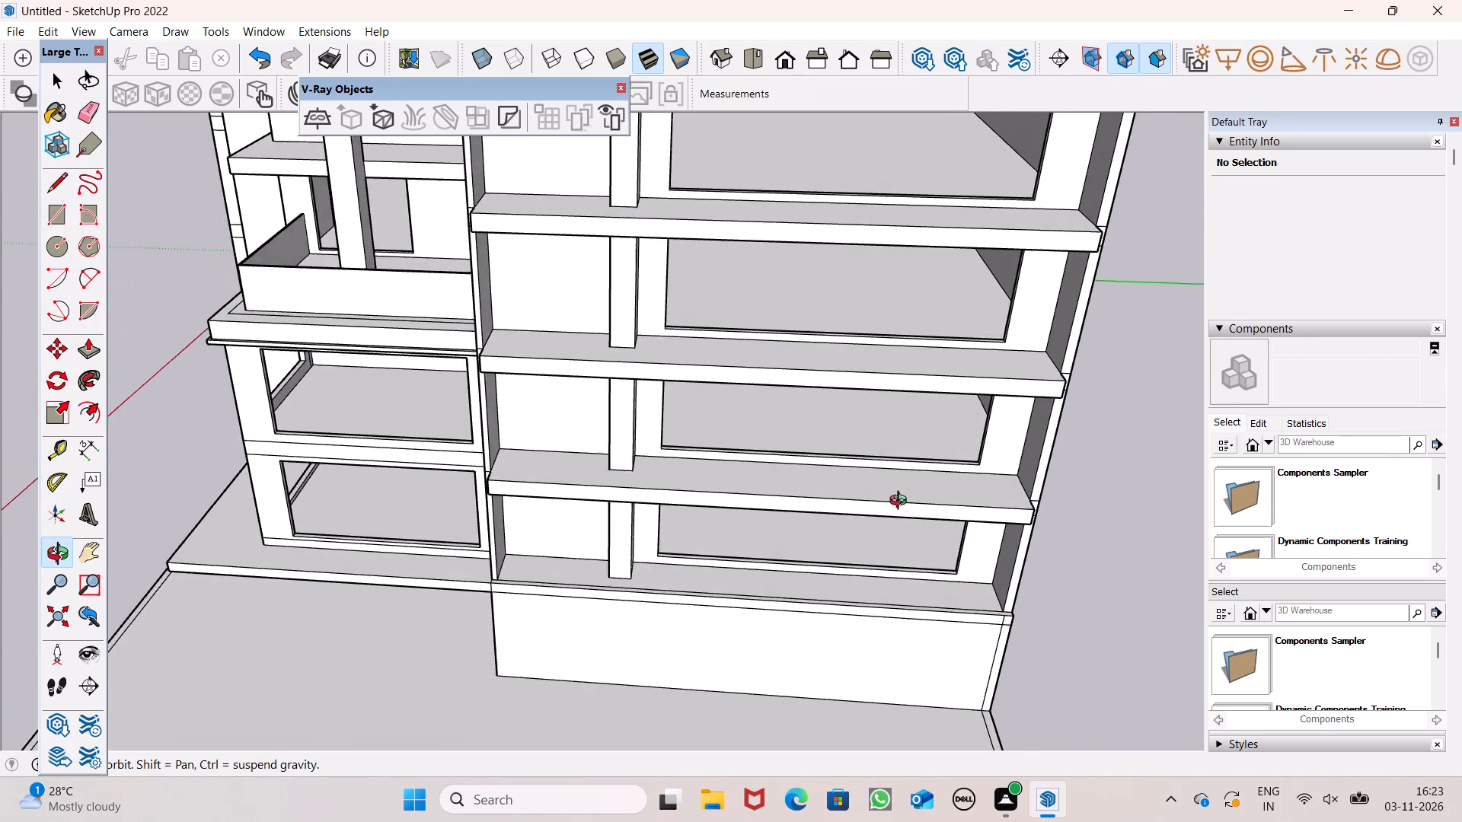
{"action": "middle_click_drag", "start_coordinate": [902, 502], "coordinate": [901, 474]}
{"action": "scroll", "coordinate": [917, 426], "scroll_direction": "up", "scroll_amount": 1}
{"action": "scroll", "coordinate": [933, 339], "scroll_direction": "down", "scroll_amount": 4}
{"action": "middle_click_drag", "start_coordinate": [848, 467], "coordinate": [955, 435]}
{"action": "scroll", "coordinate": [951, 435], "scroll_direction": "up", "scroll_amount": 1}
{"action": "scroll", "coordinate": [956, 423], "scroll_direction": "down", "scroll_amount": 4}
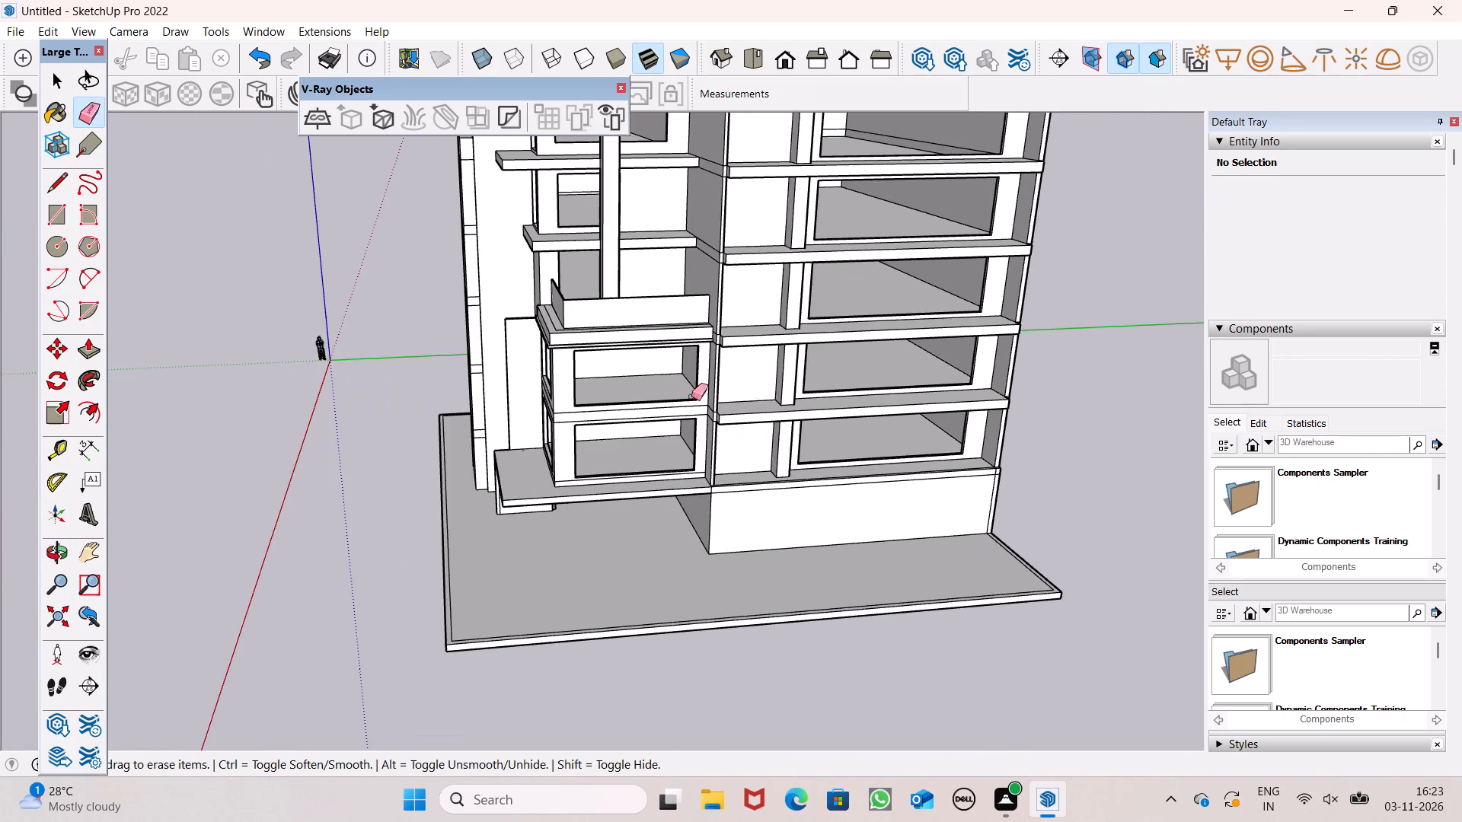
{"action": "scroll", "coordinate": [667, 387], "scroll_direction": "up", "scroll_amount": 4}
{"action": "scroll", "coordinate": [774, 263], "scroll_direction": "down", "scroll_amount": 3}
{"action": "middle_click_drag", "start_coordinate": [841, 329], "coordinate": [842, 373]}
{"action": "scroll", "coordinate": [707, 373], "scroll_direction": "up", "scroll_amount": 7}
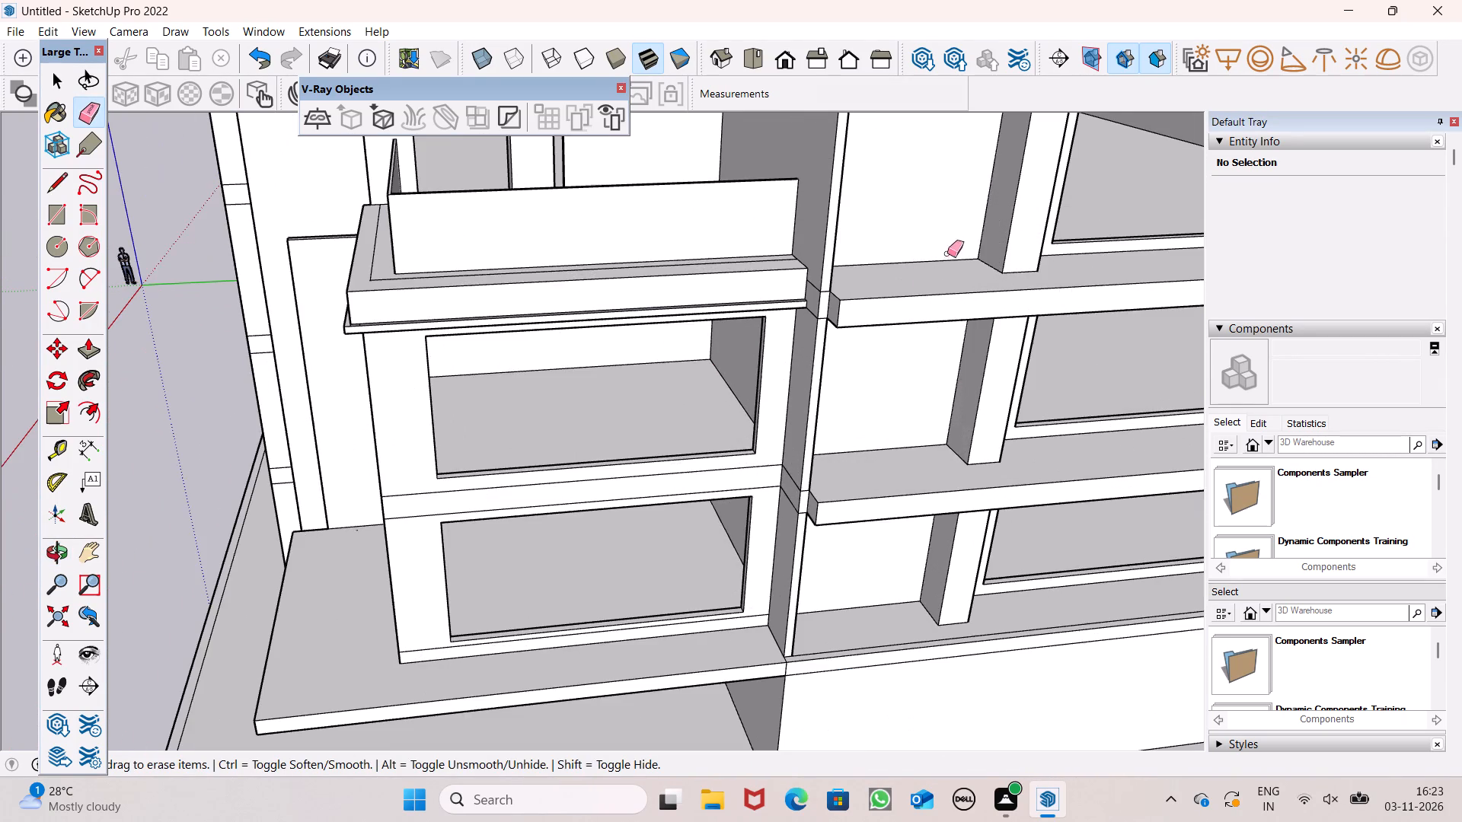
{"action": "scroll", "coordinate": [905, 228], "scroll_direction": "down", "scroll_amount": 15}
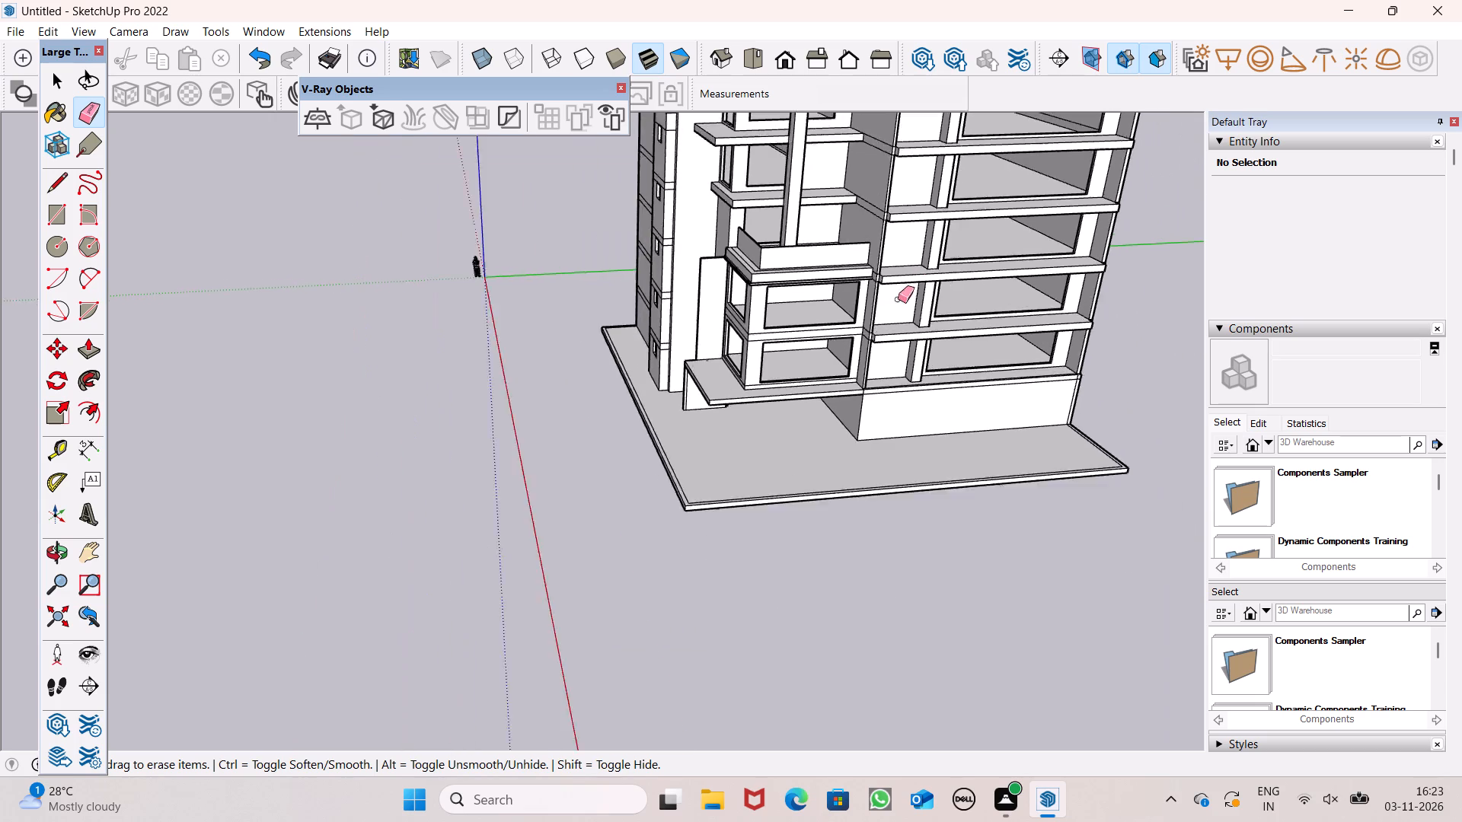
{"action": "scroll", "coordinate": [898, 299], "scroll_direction": "down", "scroll_amount": 2}
{"action": "middle_click_drag", "start_coordinate": [908, 314], "coordinate": [780, 345]}
{"action": "scroll", "coordinate": [839, 304], "scroll_direction": "down", "scroll_amount": 2}
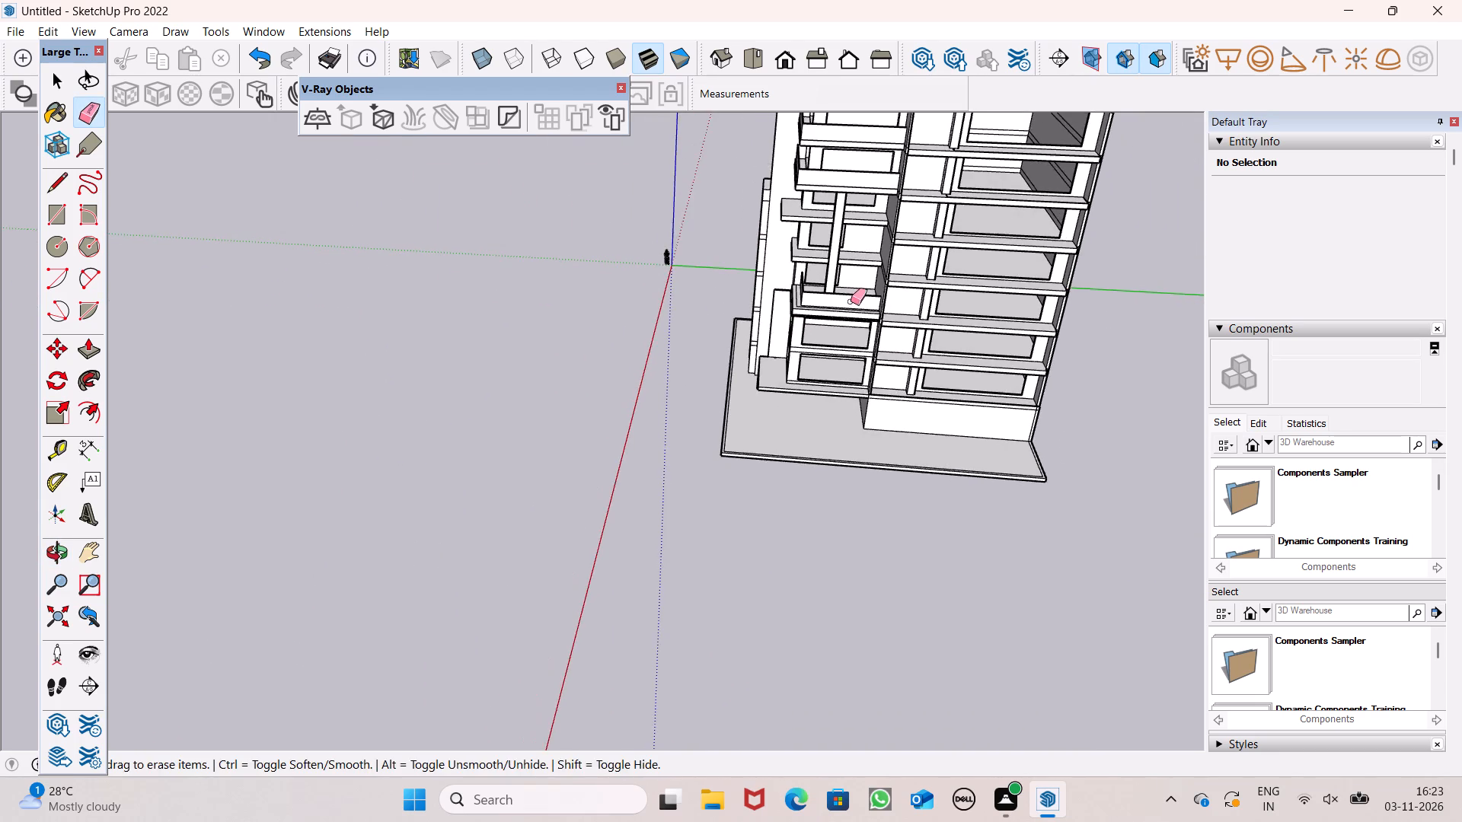
{"action": "middle_click_drag", "start_coordinate": [858, 301], "coordinate": [1107, 180]}
{"action": "middle_click_drag", "start_coordinate": [852, 291], "coordinate": [893, 330]}
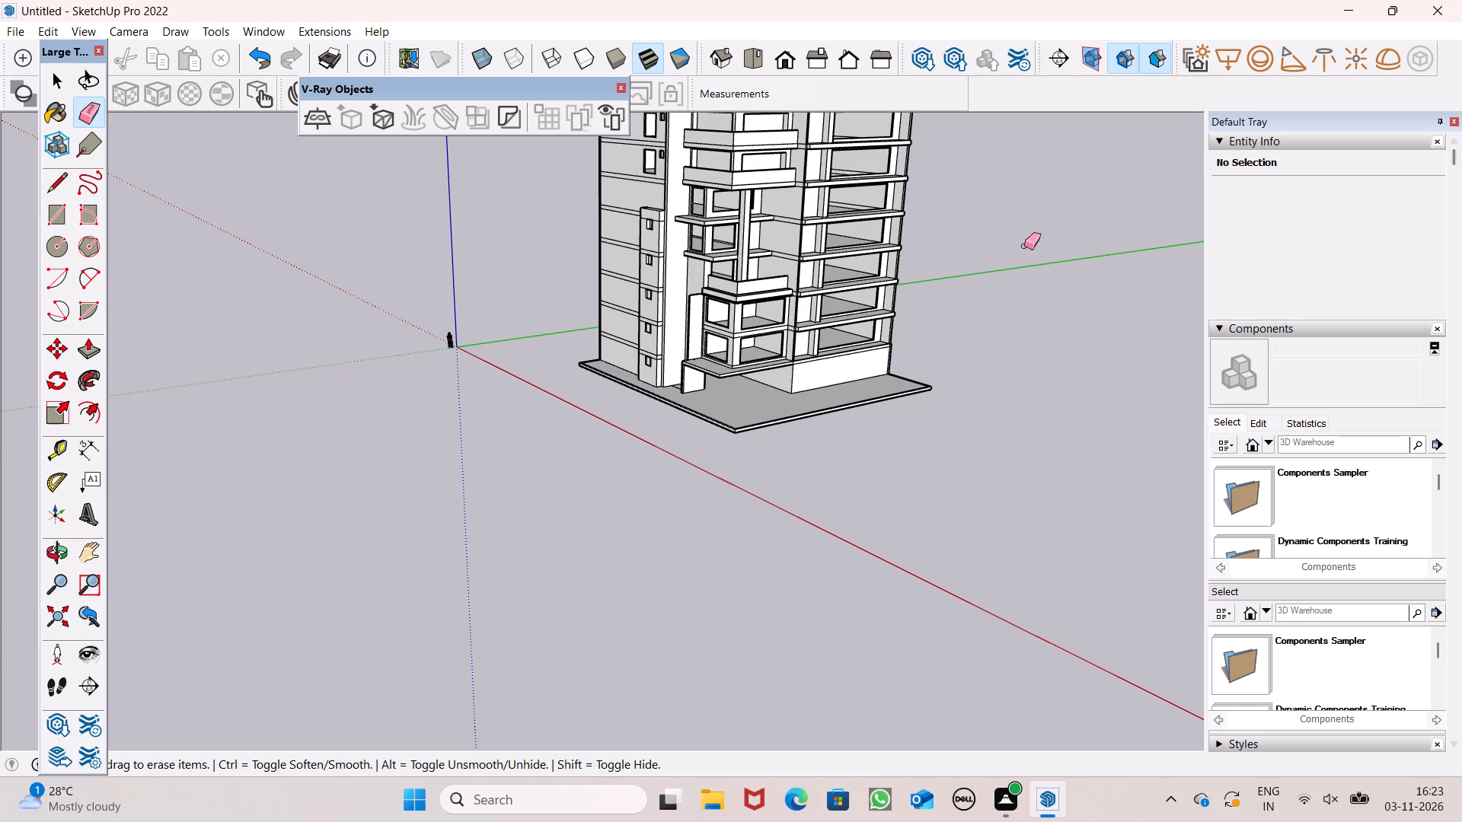
Examine the building's side and rear walls and the taller block's open top, including the inner face of its window wall.
{"action": "scroll", "coordinate": [694, 276], "scroll_direction": "down", "scroll_amount": 4}
{"action": "middle_click_drag", "start_coordinate": [747, 323], "coordinate": [915, 325]}
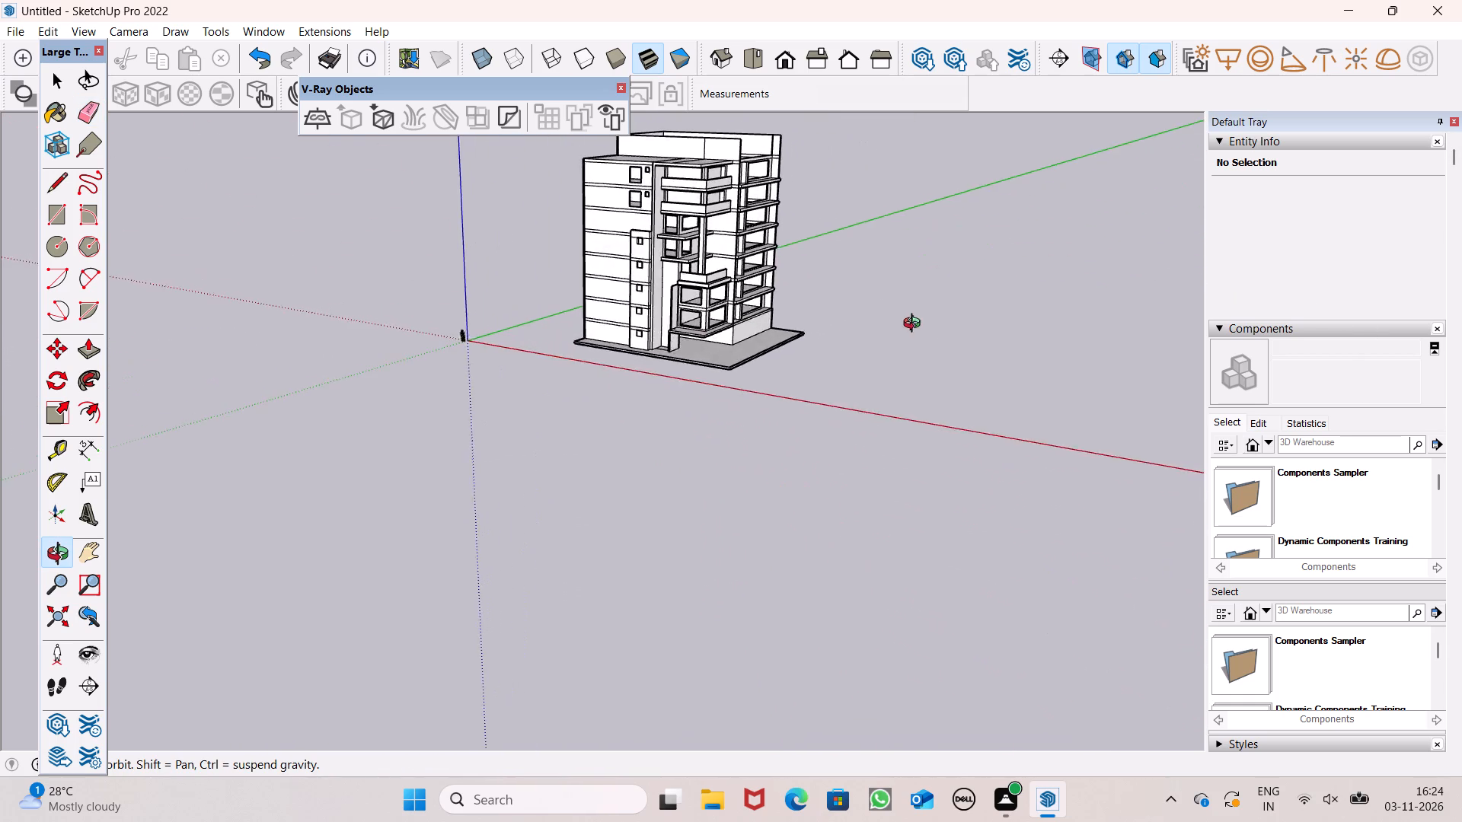
{"action": "middle_click_drag", "start_coordinate": [915, 325], "coordinate": [295, 352]}
{"action": "middle_click_drag", "start_coordinate": [686, 272], "coordinate": [121, 333]}
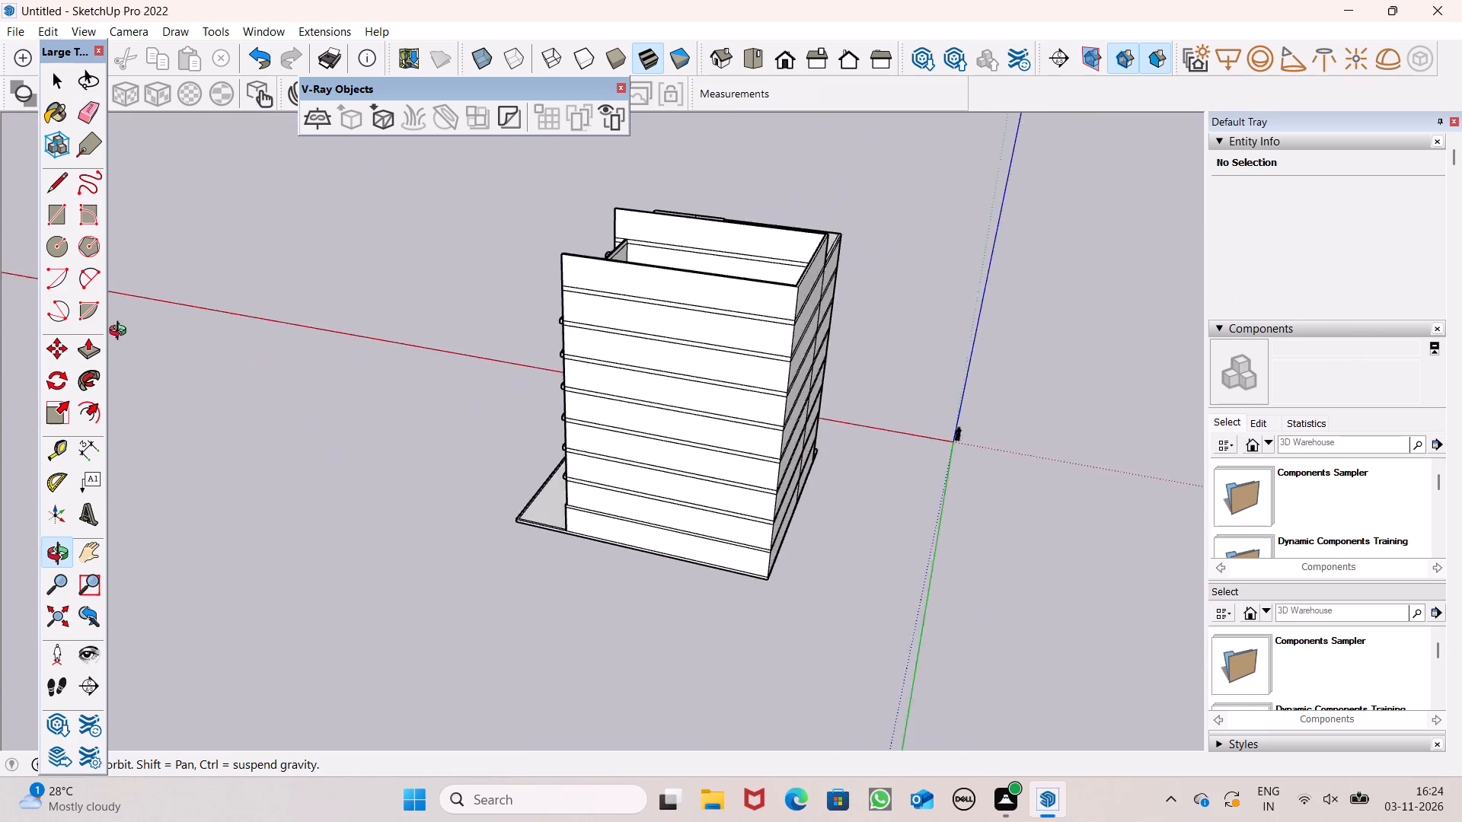
{"action": "middle_click_drag", "start_coordinate": [121, 333], "coordinate": [116, 336]}
{"action": "scroll", "coordinate": [124, 332], "scroll_direction": "up", "scroll_amount": 1}
{"action": "middle_click_drag", "start_coordinate": [620, 241], "coordinate": [182, 404]}
{"action": "scroll", "coordinate": [571, 350], "scroll_direction": "up", "scroll_amount": 8}
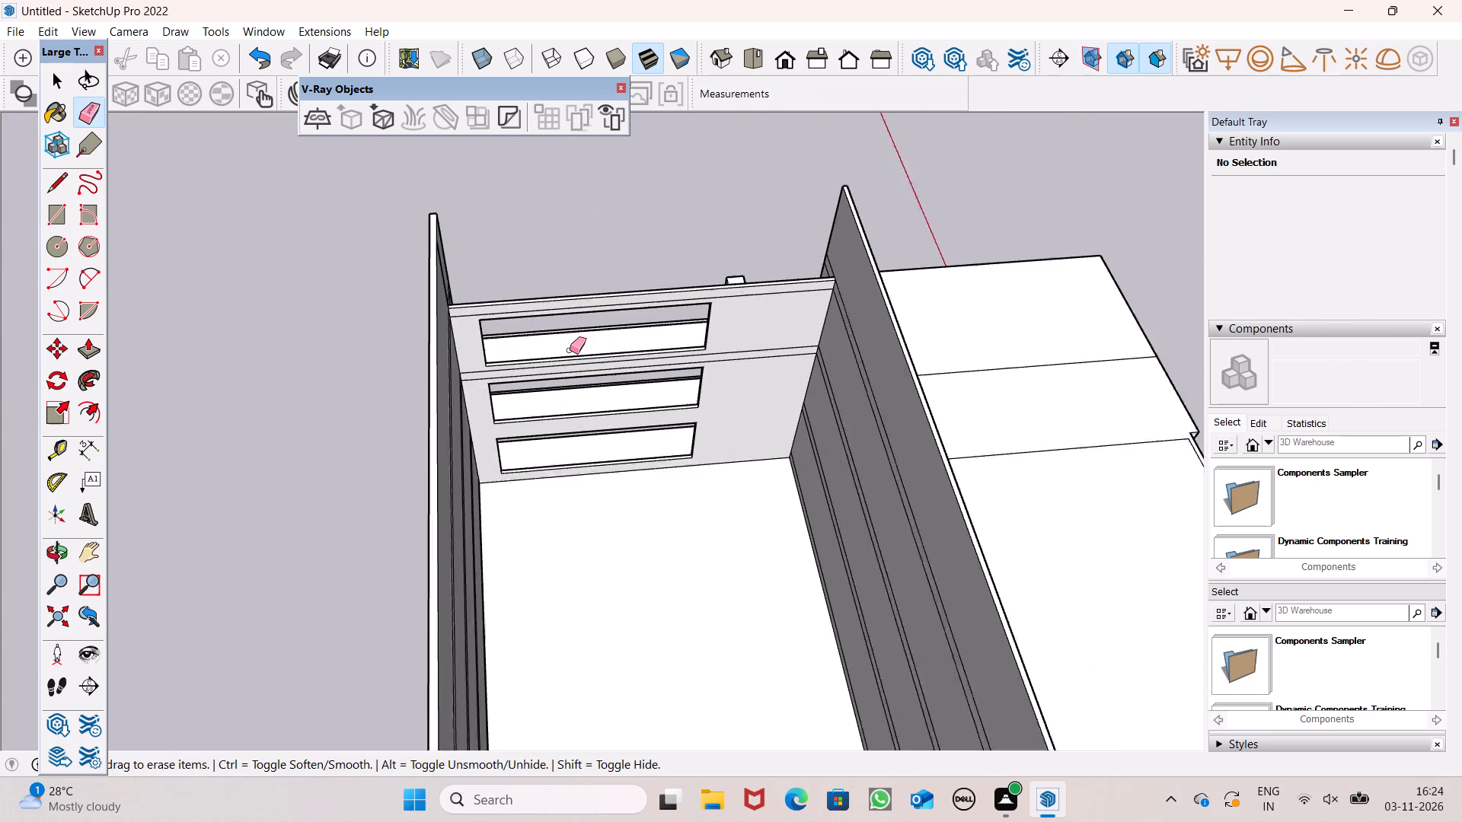
{"action": "scroll", "coordinate": [570, 350], "scroll_direction": "up", "scroll_amount": 2}
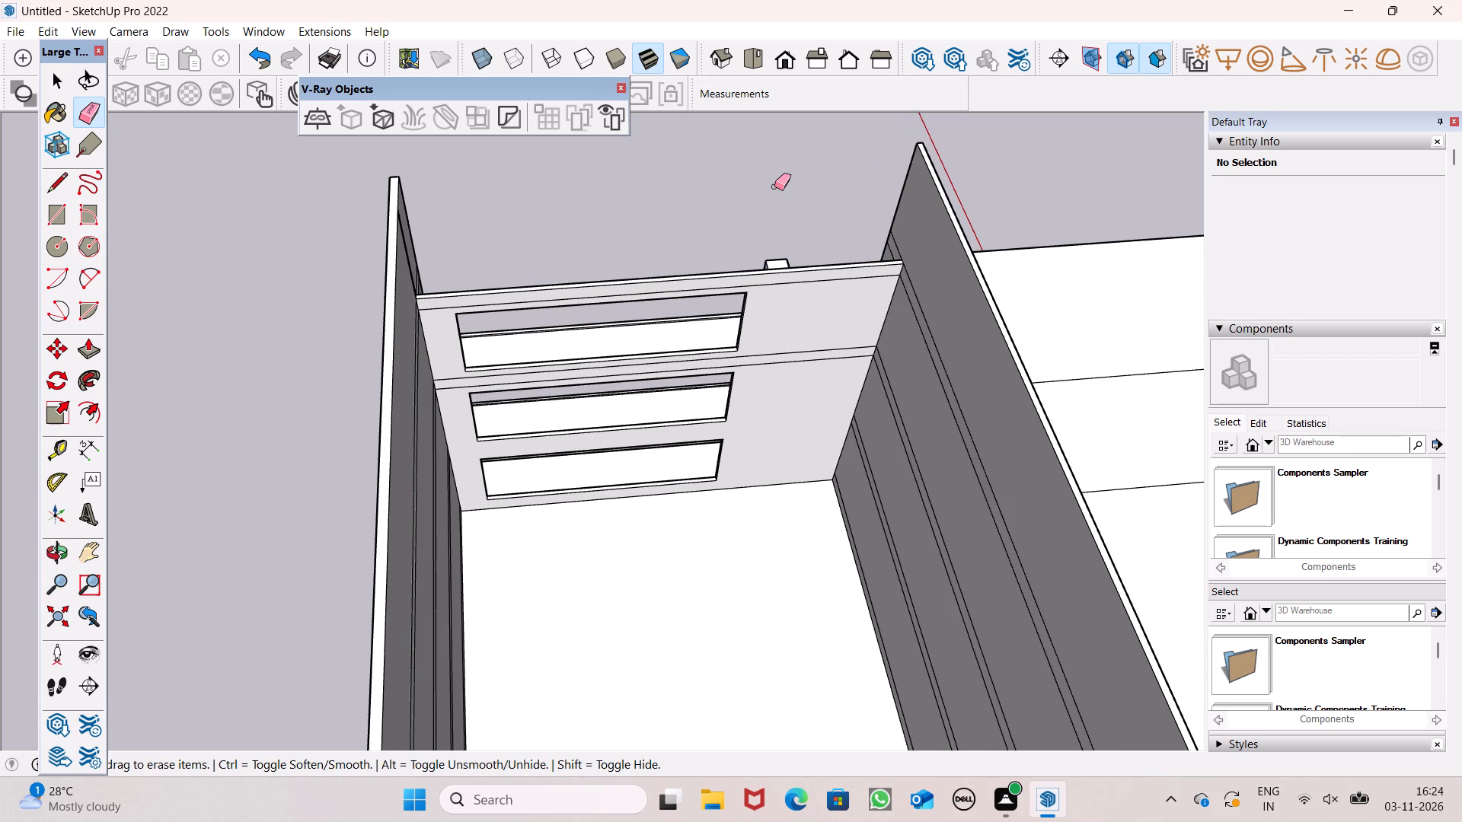
{"action": "middle_click_drag", "start_coordinate": [821, 307], "coordinate": [714, 253]}
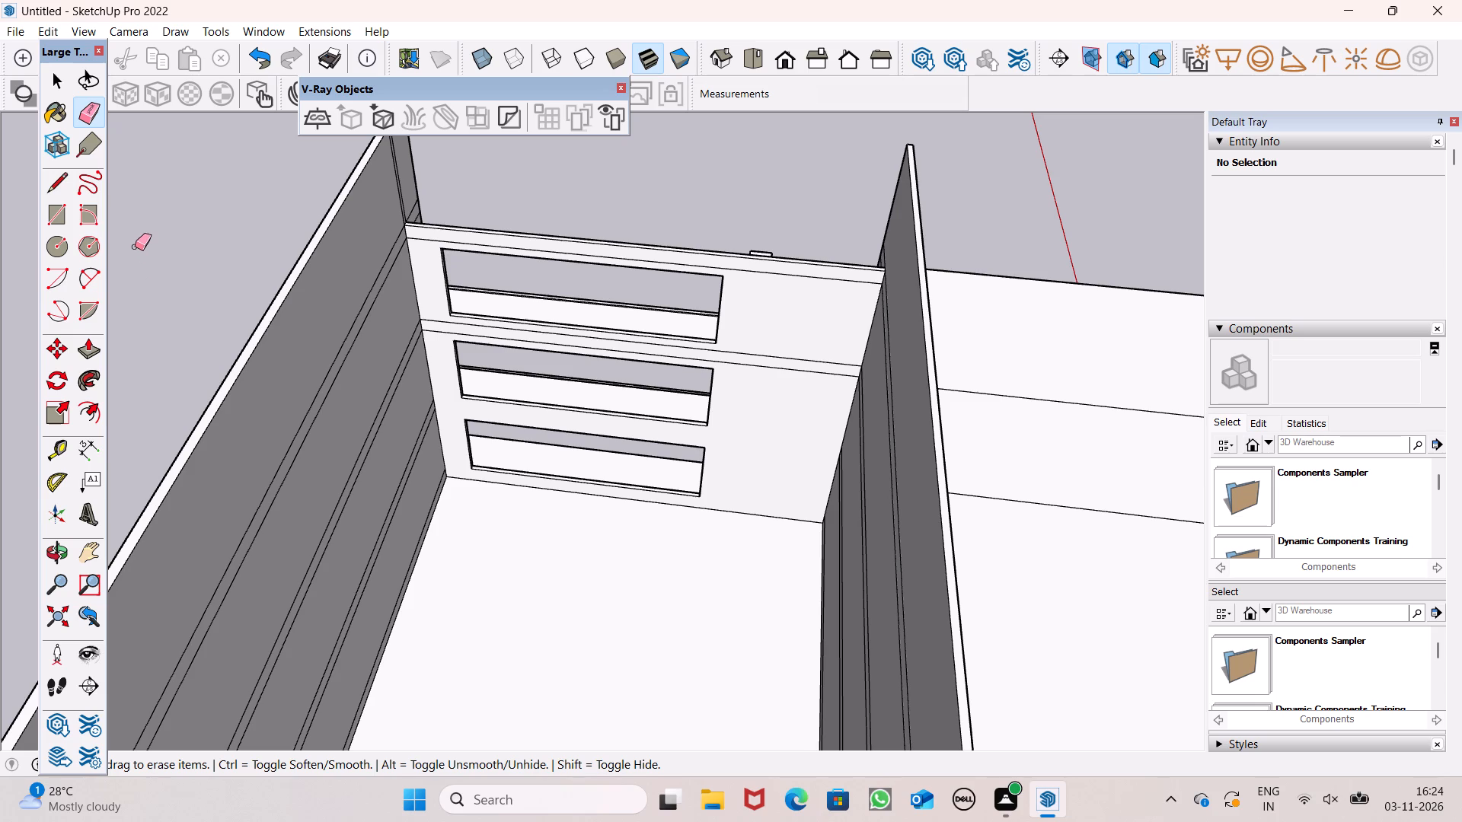
{"action": "scroll", "coordinate": [947, 229], "scroll_direction": "down", "scroll_amount": 6}
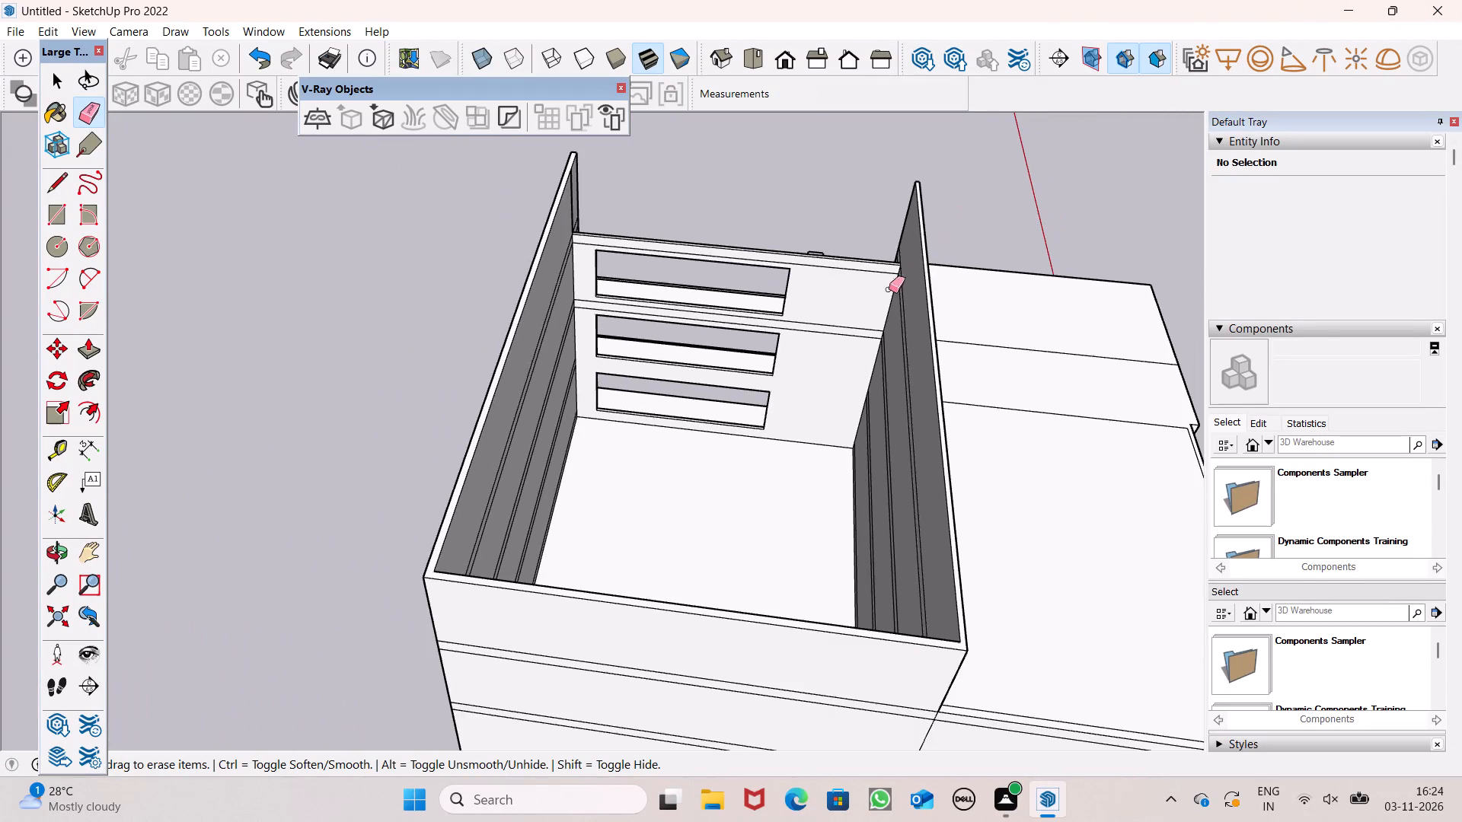
Examine the building's rear, side and front façades and the taller block's open top from several angles.
{"action": "scroll", "coordinate": [864, 309], "scroll_direction": "down", "scroll_amount": 5}
{"action": "middle_click_drag", "start_coordinate": [933, 409], "coordinate": [1324, 301]}
{"action": "scroll", "coordinate": [652, 424], "scroll_direction": "up", "scroll_amount": 1}
{"action": "middle_click_drag", "start_coordinate": [493, 394], "coordinate": [509, 400]}
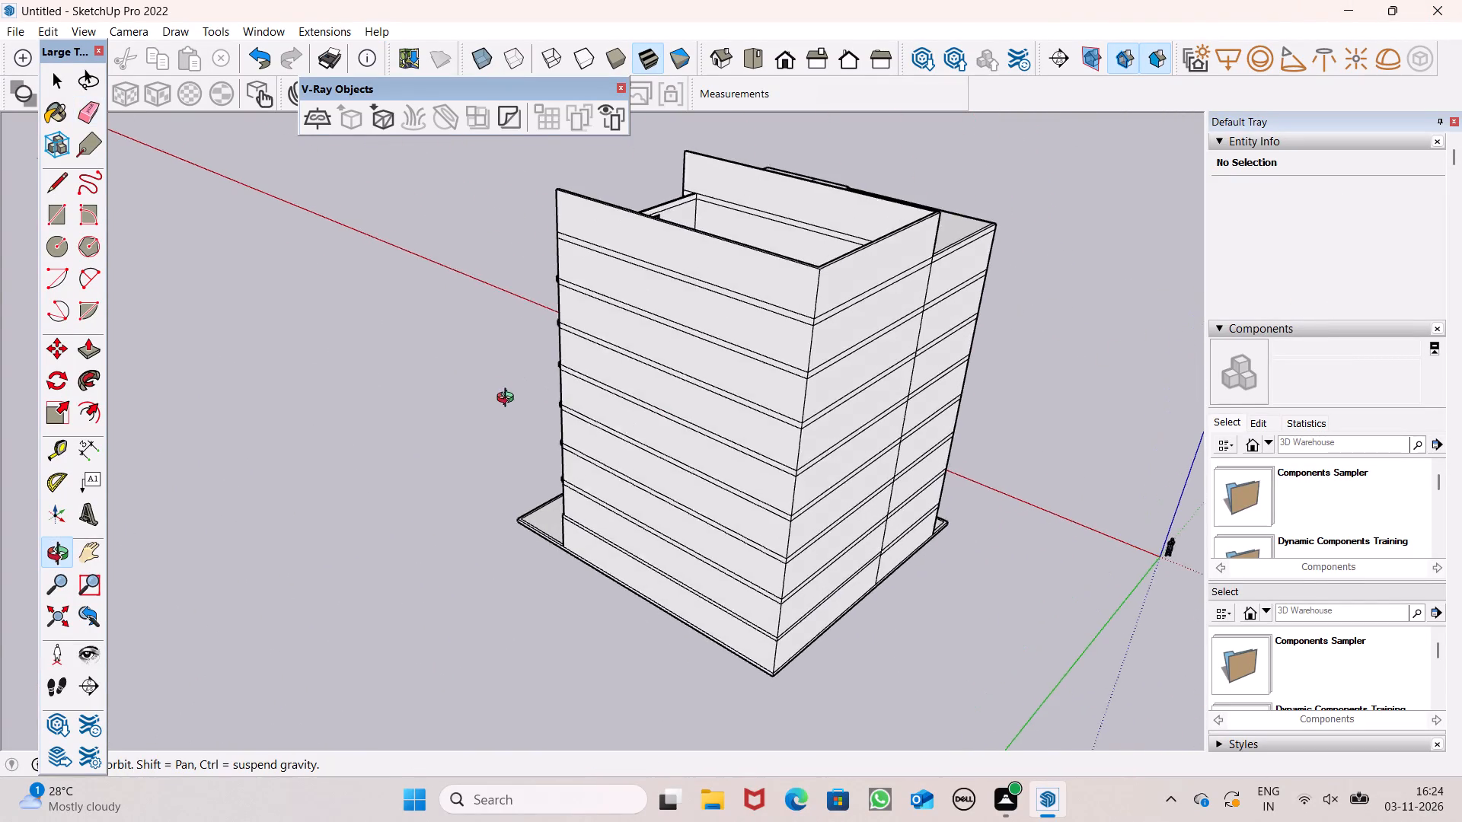
{"action": "middle_click_drag", "start_coordinate": [509, 400], "coordinate": [1361, 243]}
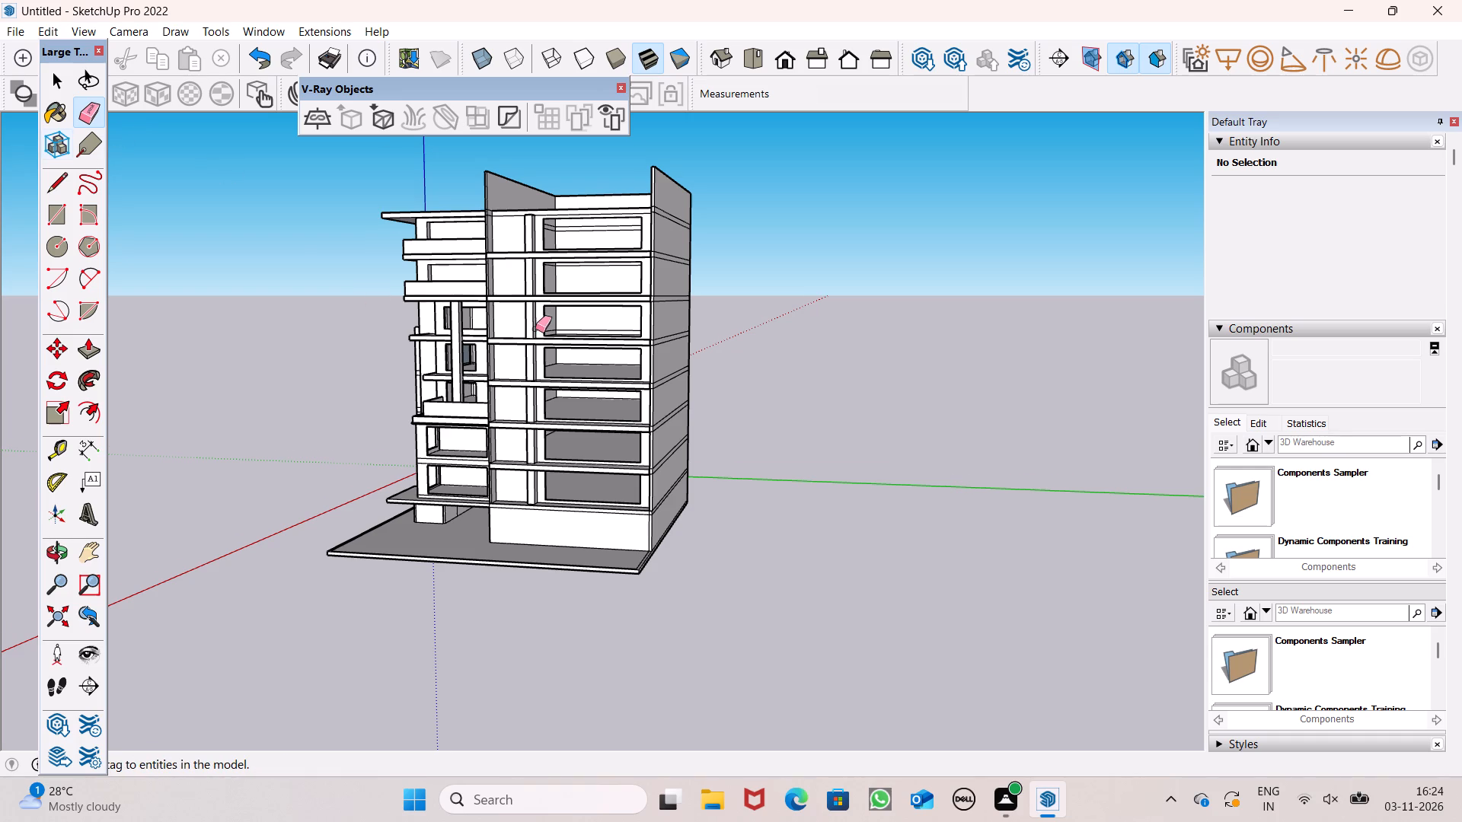
{"action": "scroll", "coordinate": [535, 329], "scroll_direction": "down", "scroll_amount": 2}
{"action": "middle_click_drag", "start_coordinate": [513, 409], "coordinate": [492, 428]}
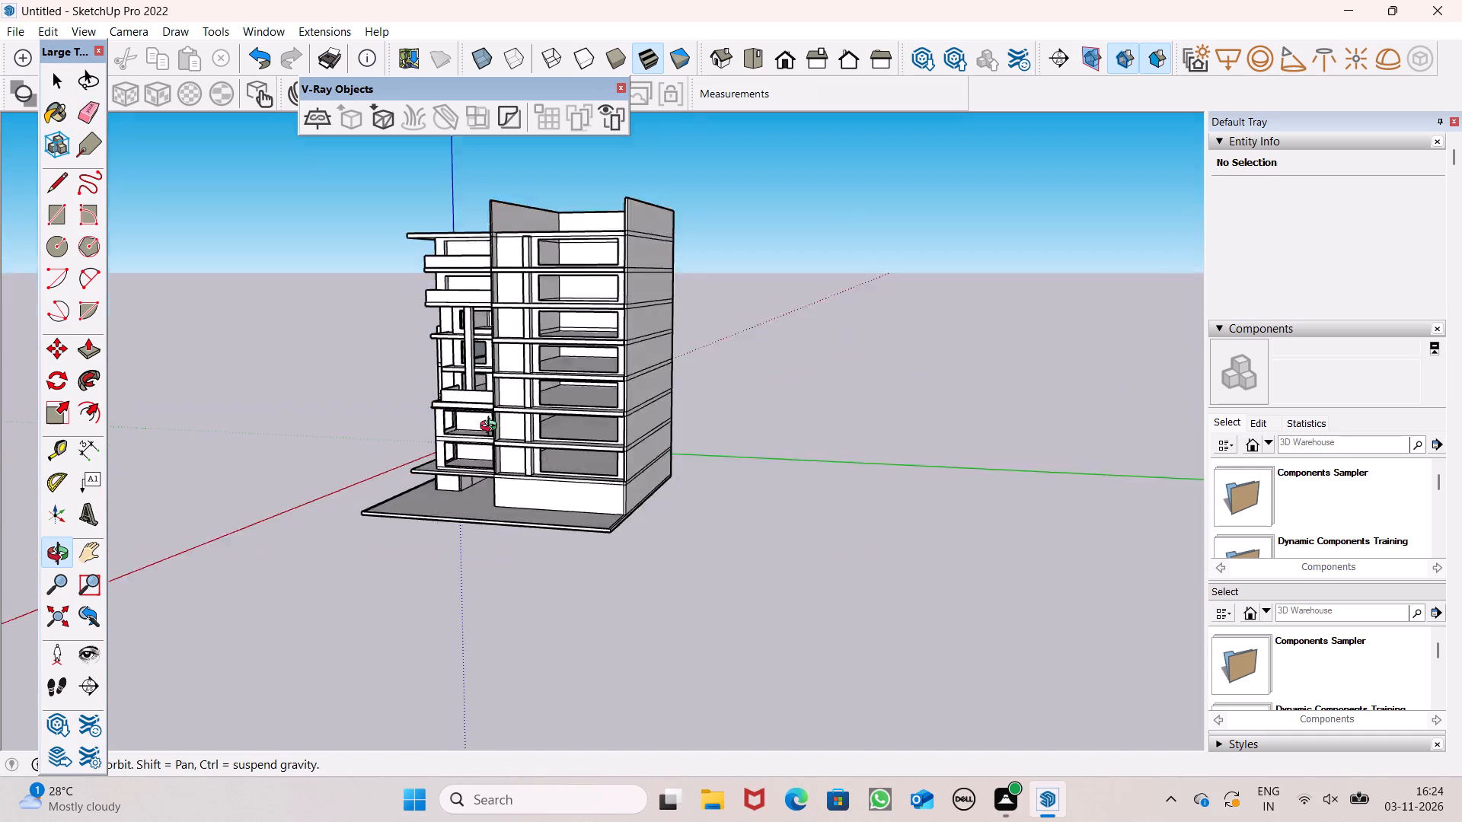
{"action": "middle_click_drag", "start_coordinate": [492, 428], "coordinate": [484, 558]}
{"action": "scroll", "coordinate": [618, 341], "scroll_direction": "down", "scroll_amount": 3}
{"action": "middle_click_drag", "start_coordinate": [681, 460], "coordinate": [105, 529]}
{"action": "scroll", "coordinate": [108, 532], "scroll_direction": "up", "scroll_amount": 1}
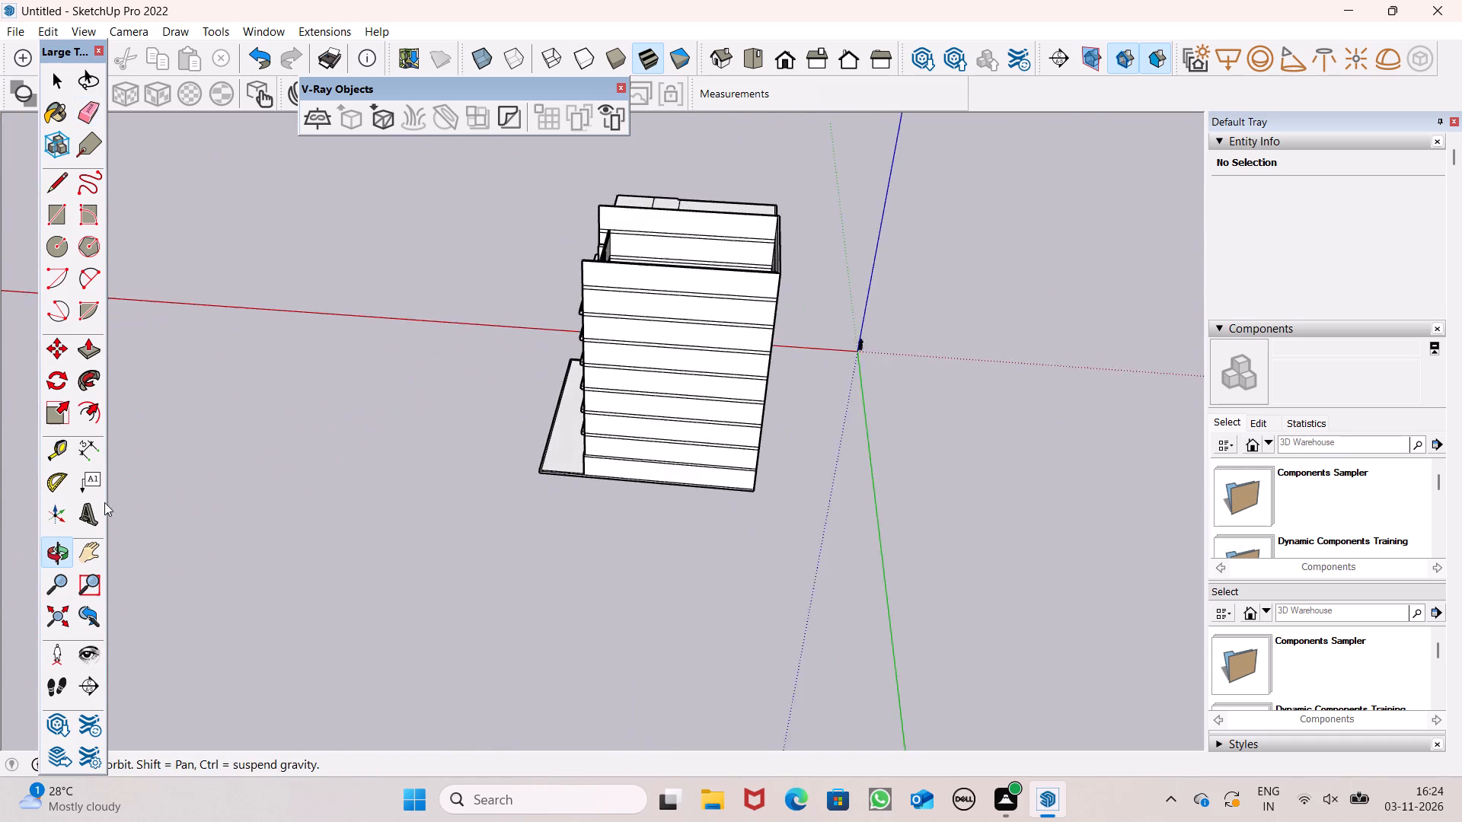
{"action": "scroll", "coordinate": [530, 432], "scroll_direction": "up", "scroll_amount": 1}
{"action": "middle_click_drag", "start_coordinate": [530, 435], "coordinate": [126, 517]}
{"action": "scroll", "coordinate": [485, 387], "scroll_direction": "up", "scroll_amount": 6}
{"action": "scroll", "coordinate": [583, 333], "scroll_direction": "down", "scroll_amount": 5}
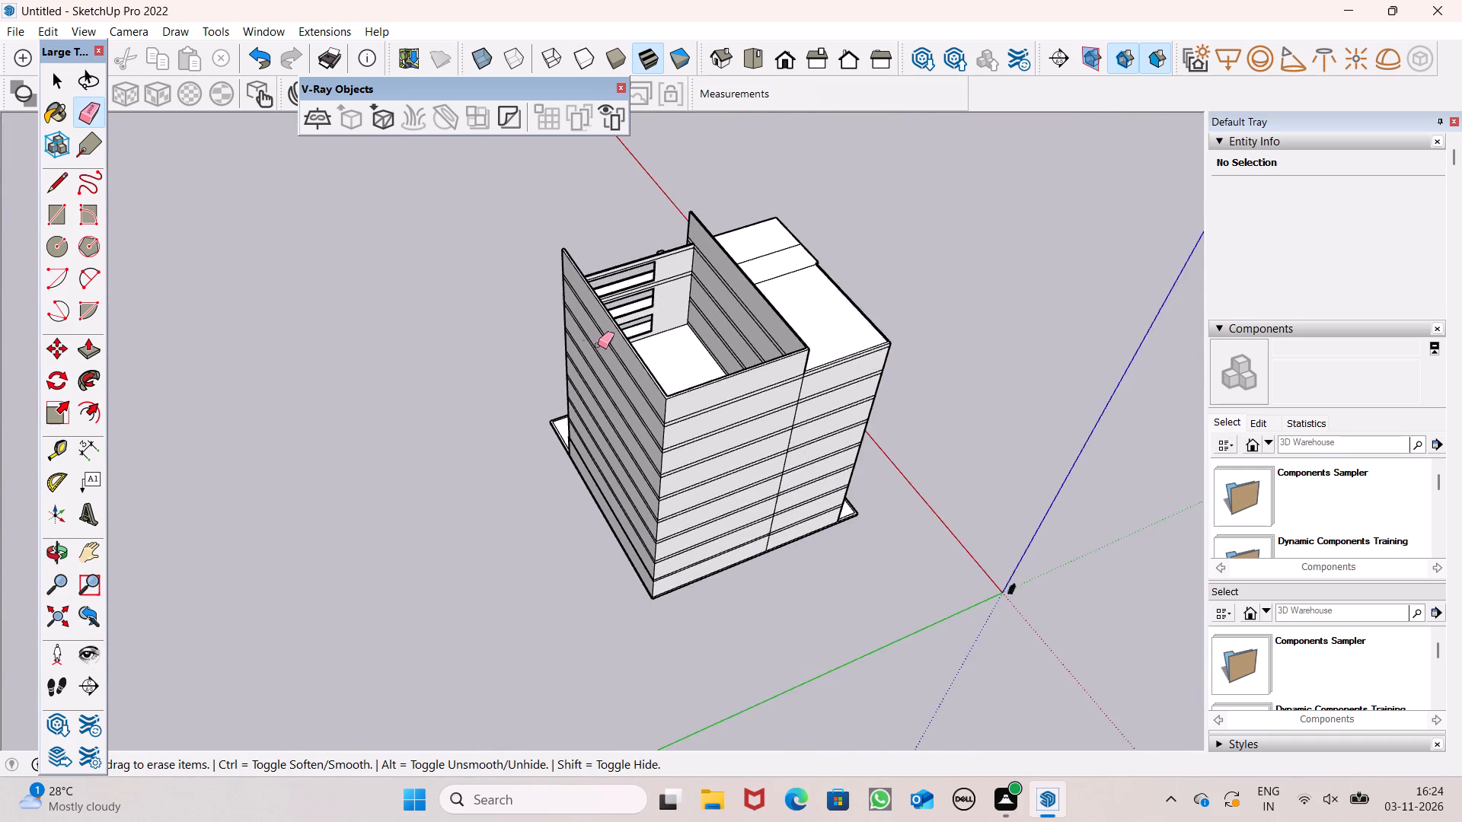
{"action": "middle_click_drag", "start_coordinate": [635, 346], "coordinate": [356, 389]}
{"action": "scroll", "coordinate": [351, 383], "scroll_direction": "up", "scroll_amount": 1}
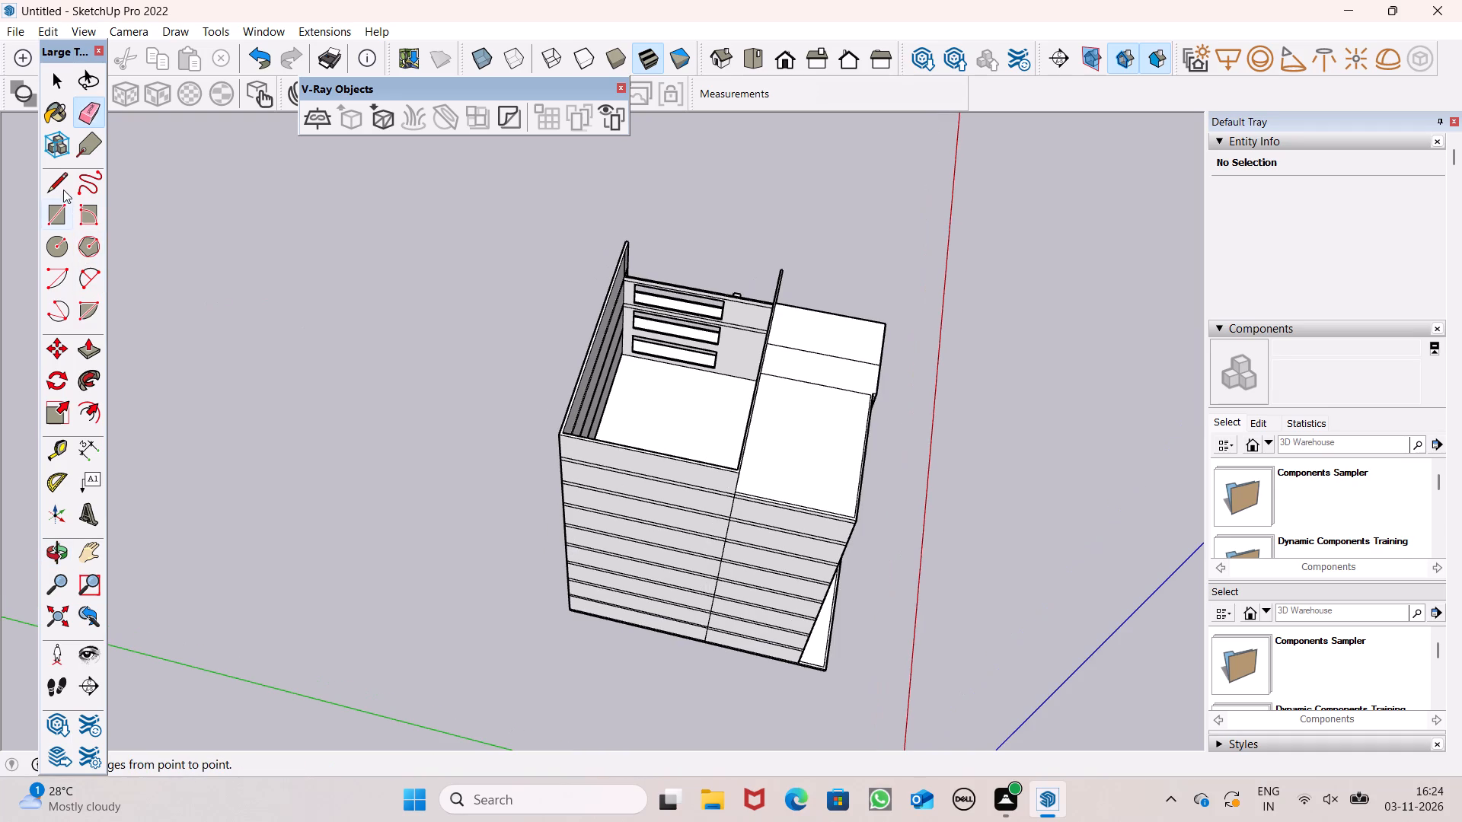
Draw a line about 44' 5" long across the inner window wall, above the lowest exposed window, to form a floor face between the side walls.
{"action": "left_click", "coordinate": [61, 183]}
{"action": "scroll", "coordinate": [621, 352], "scroll_direction": "up", "scroll_amount": 8}
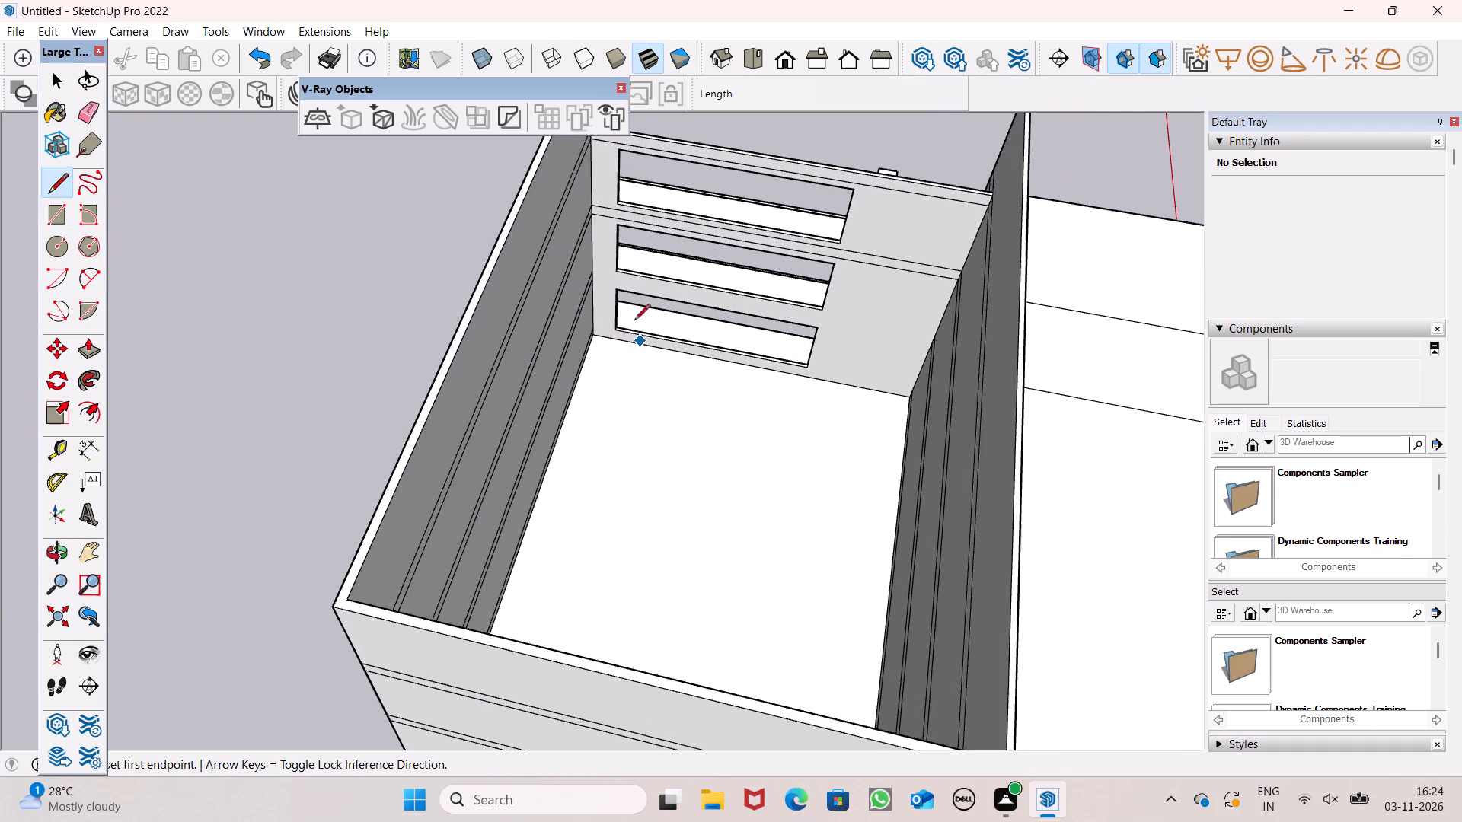
{"action": "scroll", "coordinate": [634, 321], "scroll_direction": "up", "scroll_amount": 6}
{"action": "left_click", "coordinate": [554, 239]}
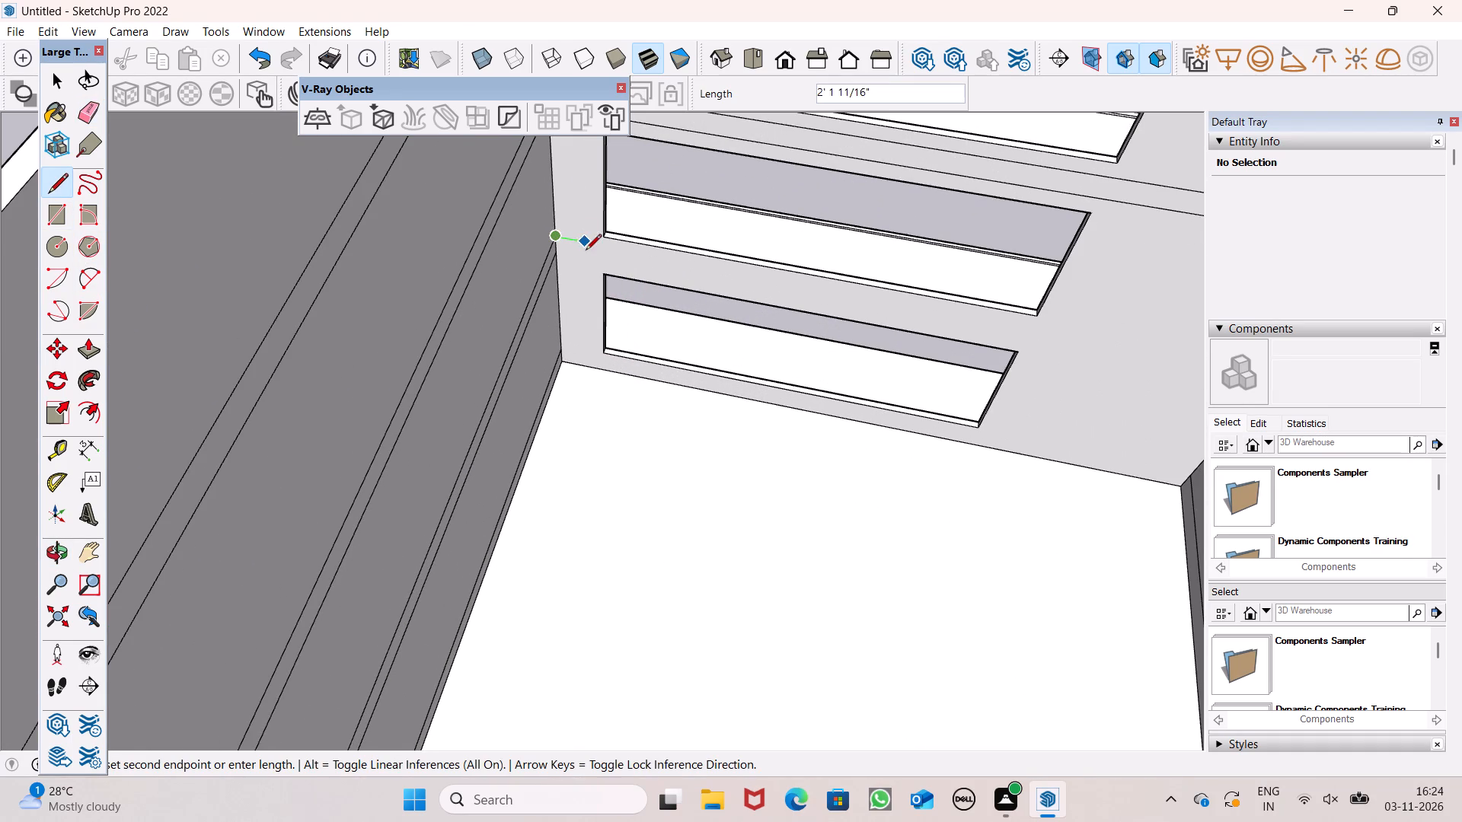
{"action": "middle_click_drag", "start_coordinate": [621, 281], "coordinate": [591, 220]}
{"action": "scroll", "coordinate": [591, 220], "scroll_direction": "up", "scroll_amount": 1}
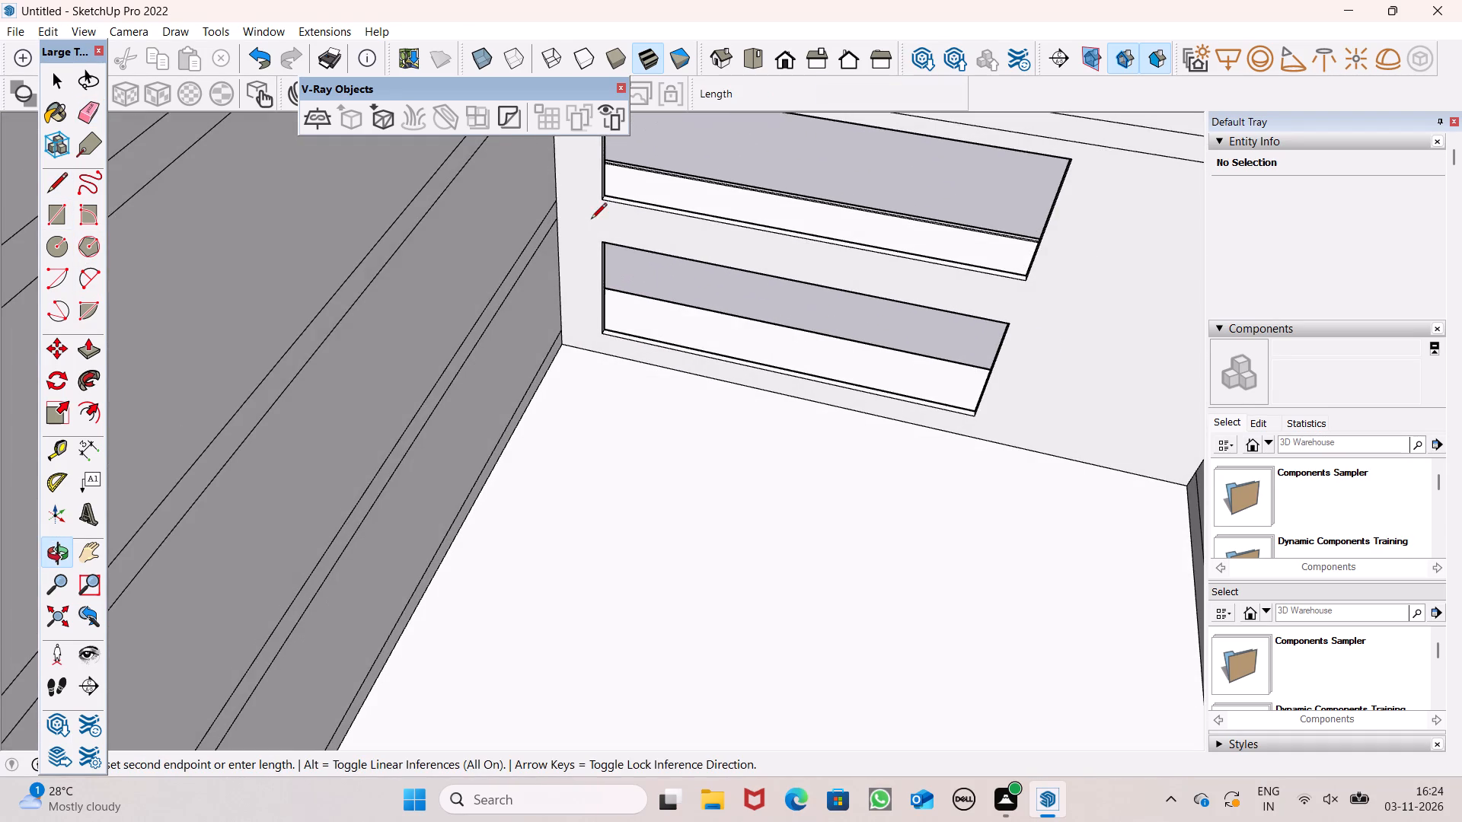
{"action": "scroll", "coordinate": [603, 237], "scroll_direction": "down", "scroll_amount": 5}
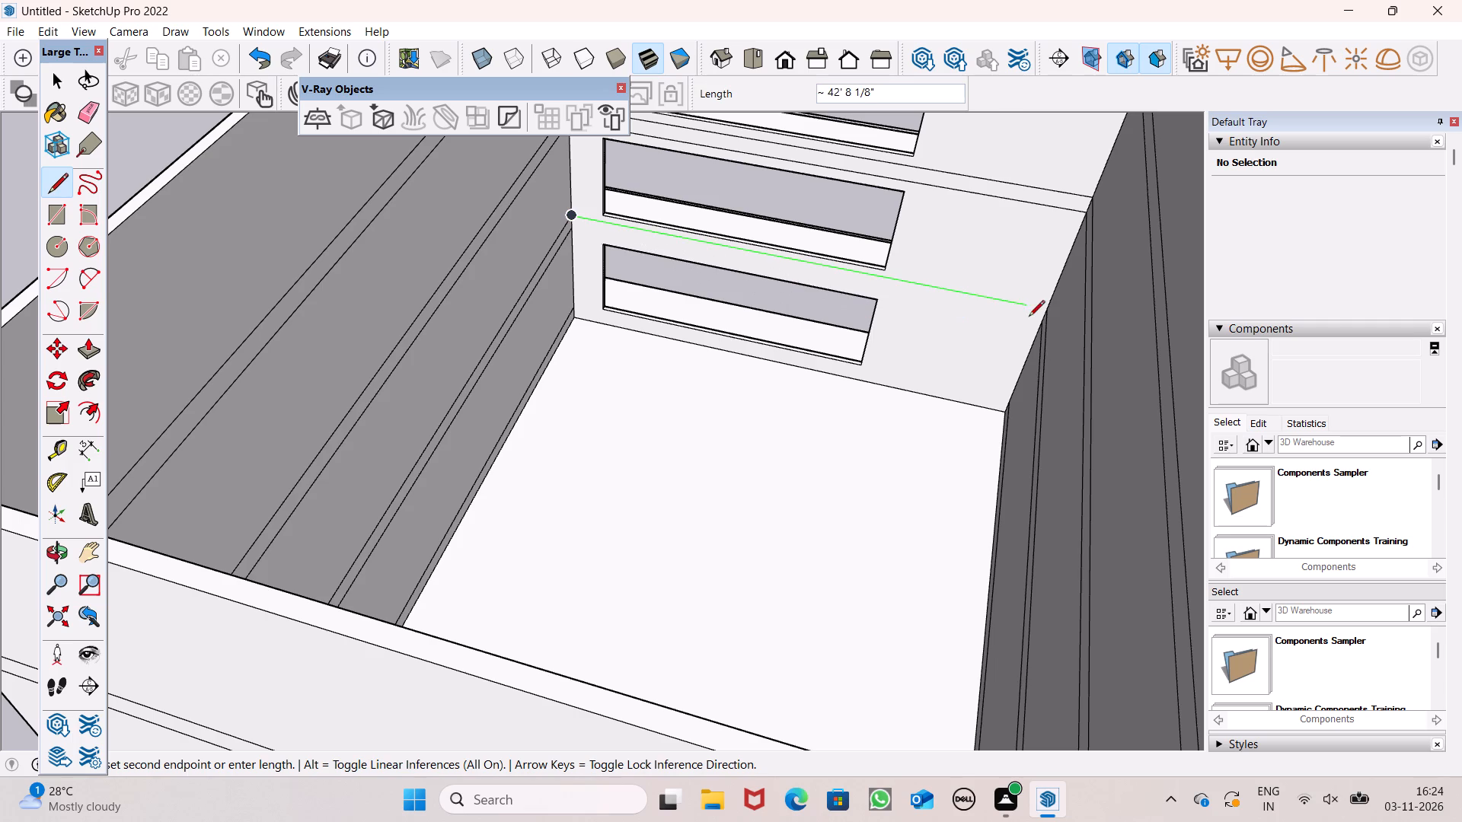
{"action": "left_click", "coordinate": [1047, 313]}
{"action": "key", "text": "space"}
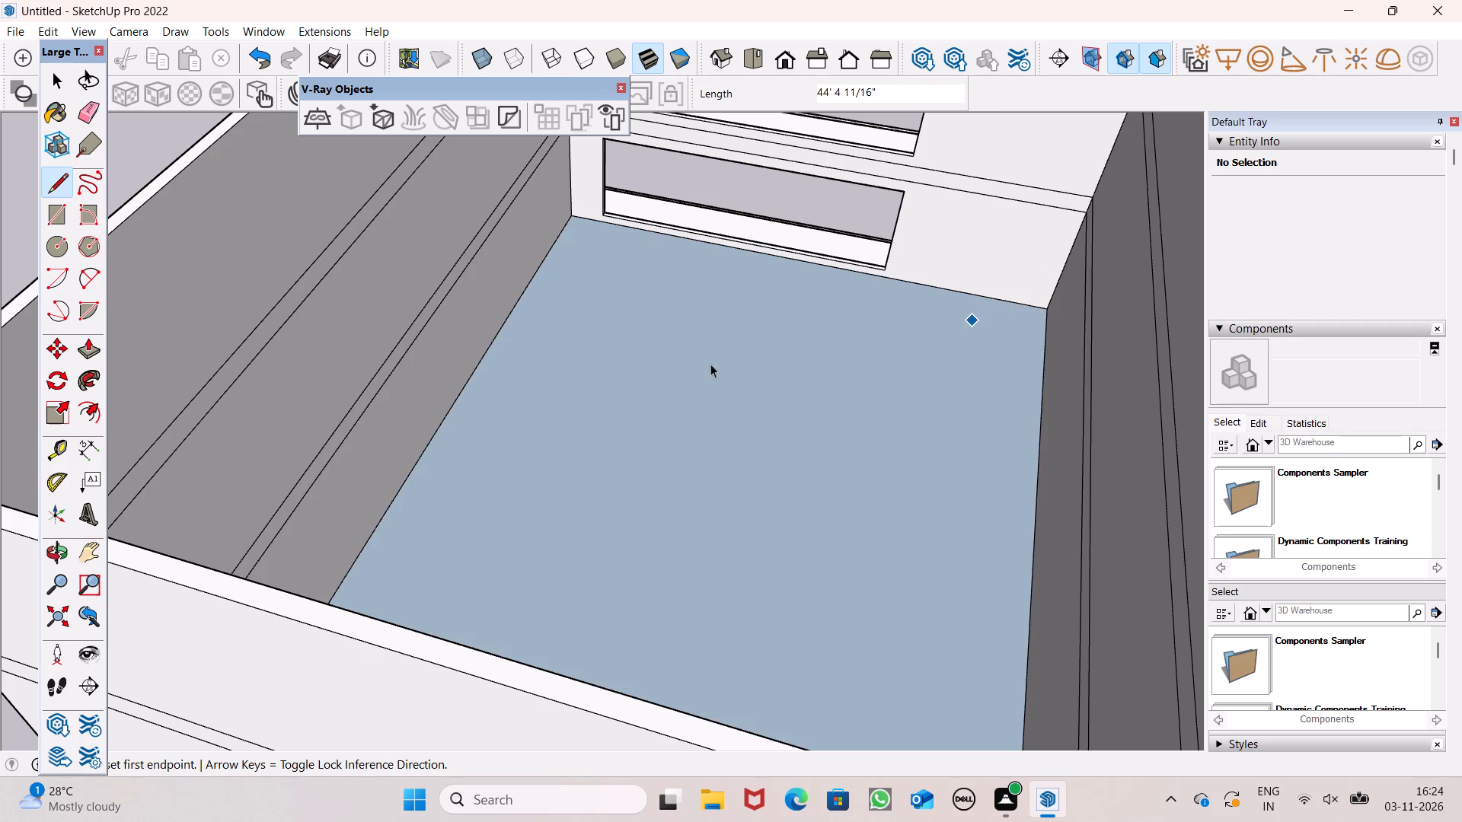
Push/Pull the new floor face inside the taller block by 6" as a slab.
{"action": "left_click", "coordinate": [93, 343]}
{"action": "left_click", "coordinate": [545, 395]}
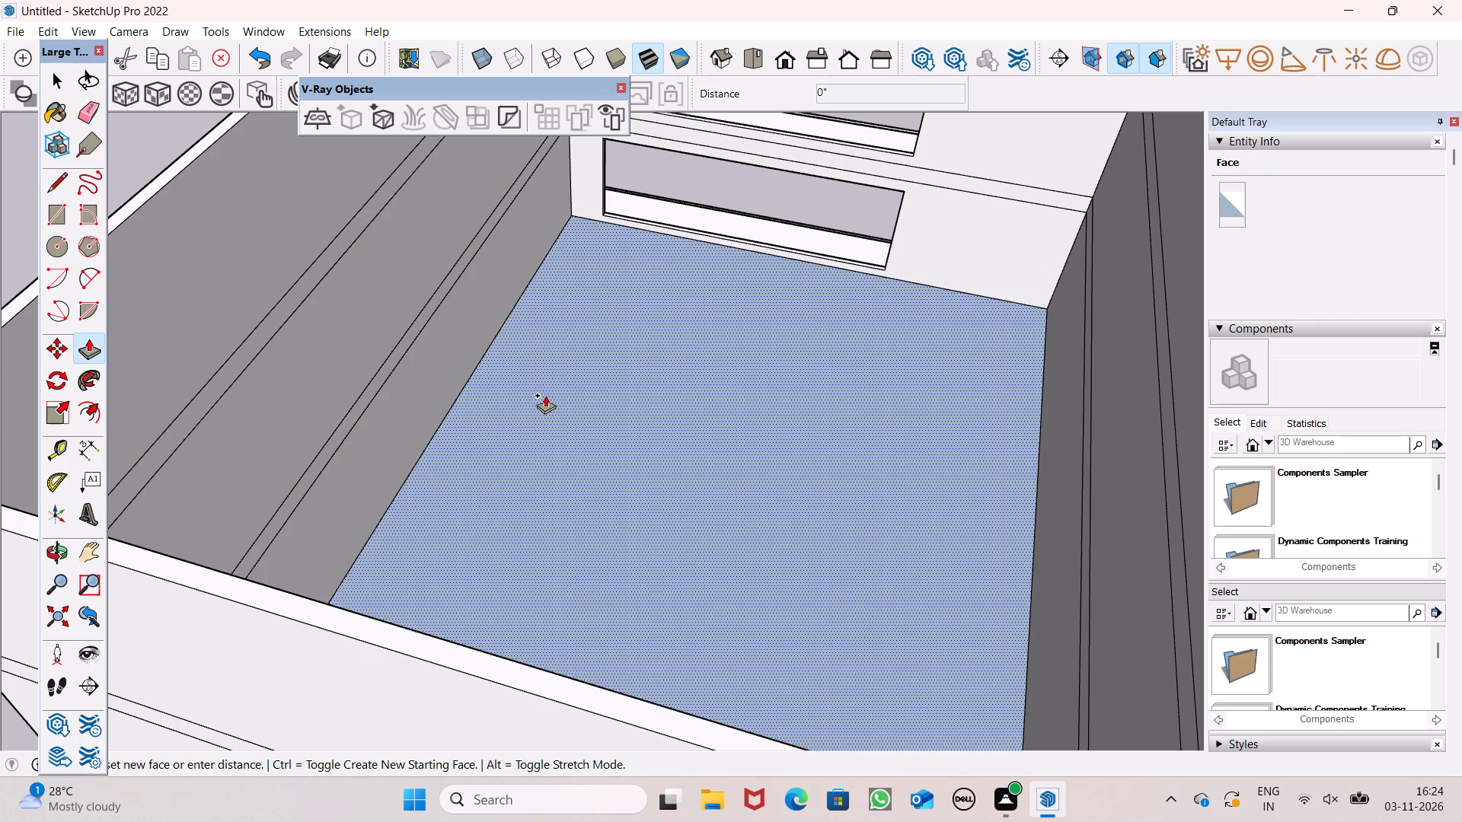
{"action": "key", "text": "6"}
{"action": "key", "text": "shift+quotedbl"}
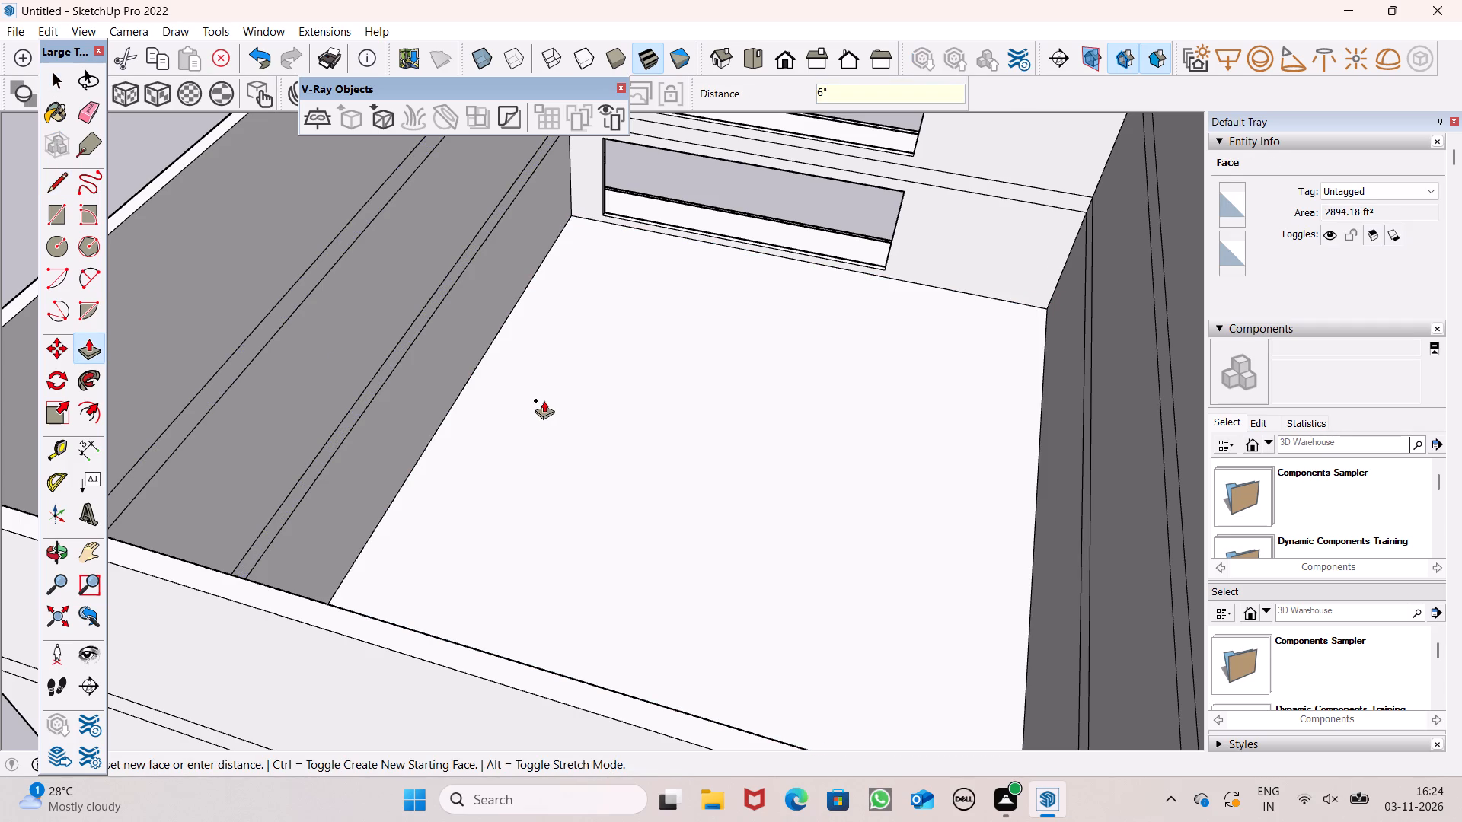
{"action": "key", "text": "Return"}
Trace a short line along the inner window wall's upper floor edge, below the top window, to form the next level's floor face.
{"action": "scroll", "coordinate": [624, 390], "scroll_direction": "down", "scroll_amount": 6}
{"action": "left_click", "coordinate": [56, 181]}
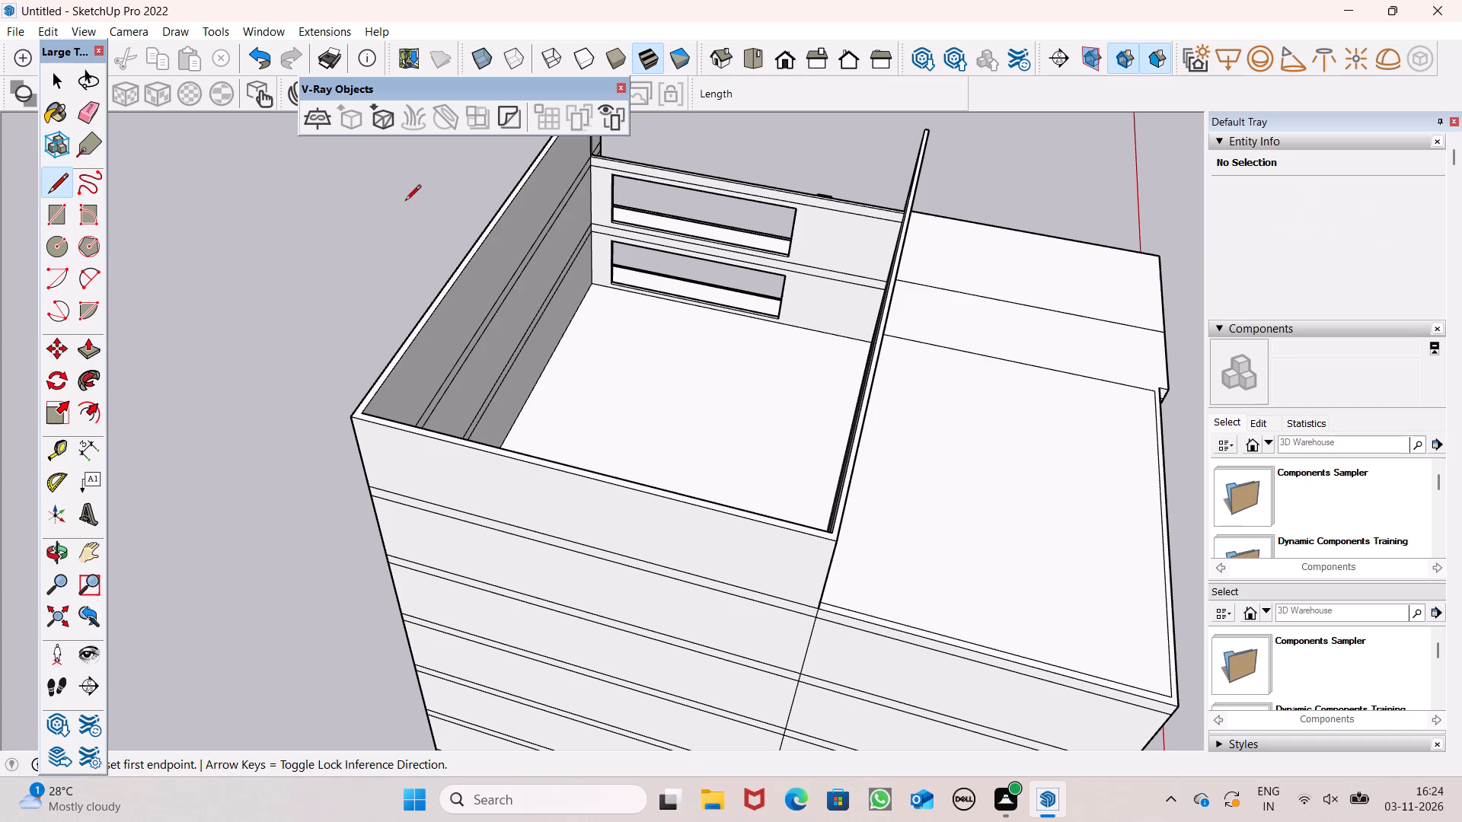
{"action": "scroll", "coordinate": [730, 208], "scroll_direction": "up", "scroll_amount": 6}
{"action": "scroll", "coordinate": [542, 253], "scroll_direction": "up", "scroll_amount": 5}
{"action": "left_click", "coordinate": [549, 237]}
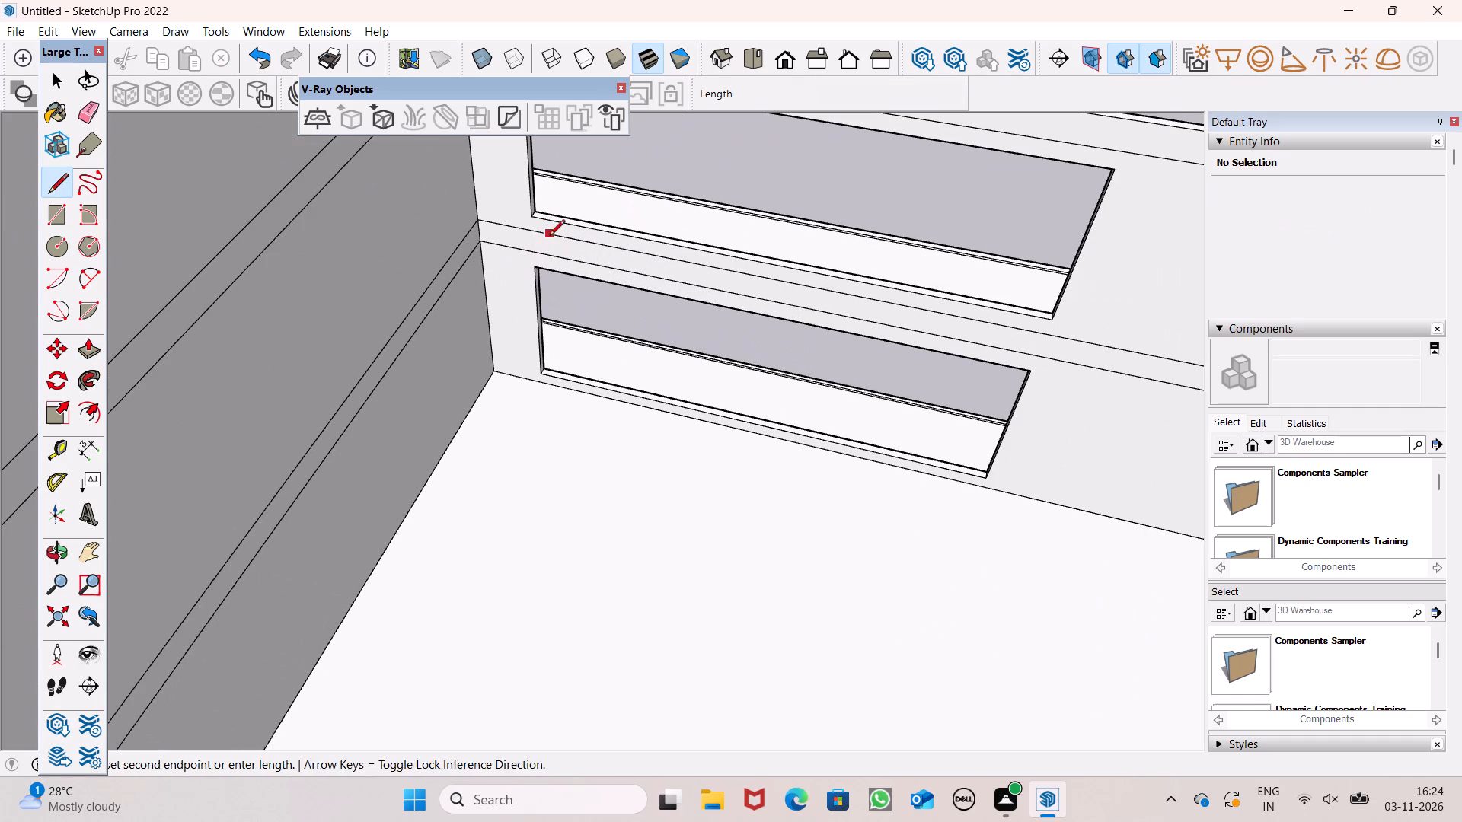
{"action": "left_click", "coordinate": [565, 237]}
{"action": "key", "text": "space"}
Push/Pull the floor face below the top window by 6" as a slab.
{"action": "left_click", "coordinate": [90, 351]}
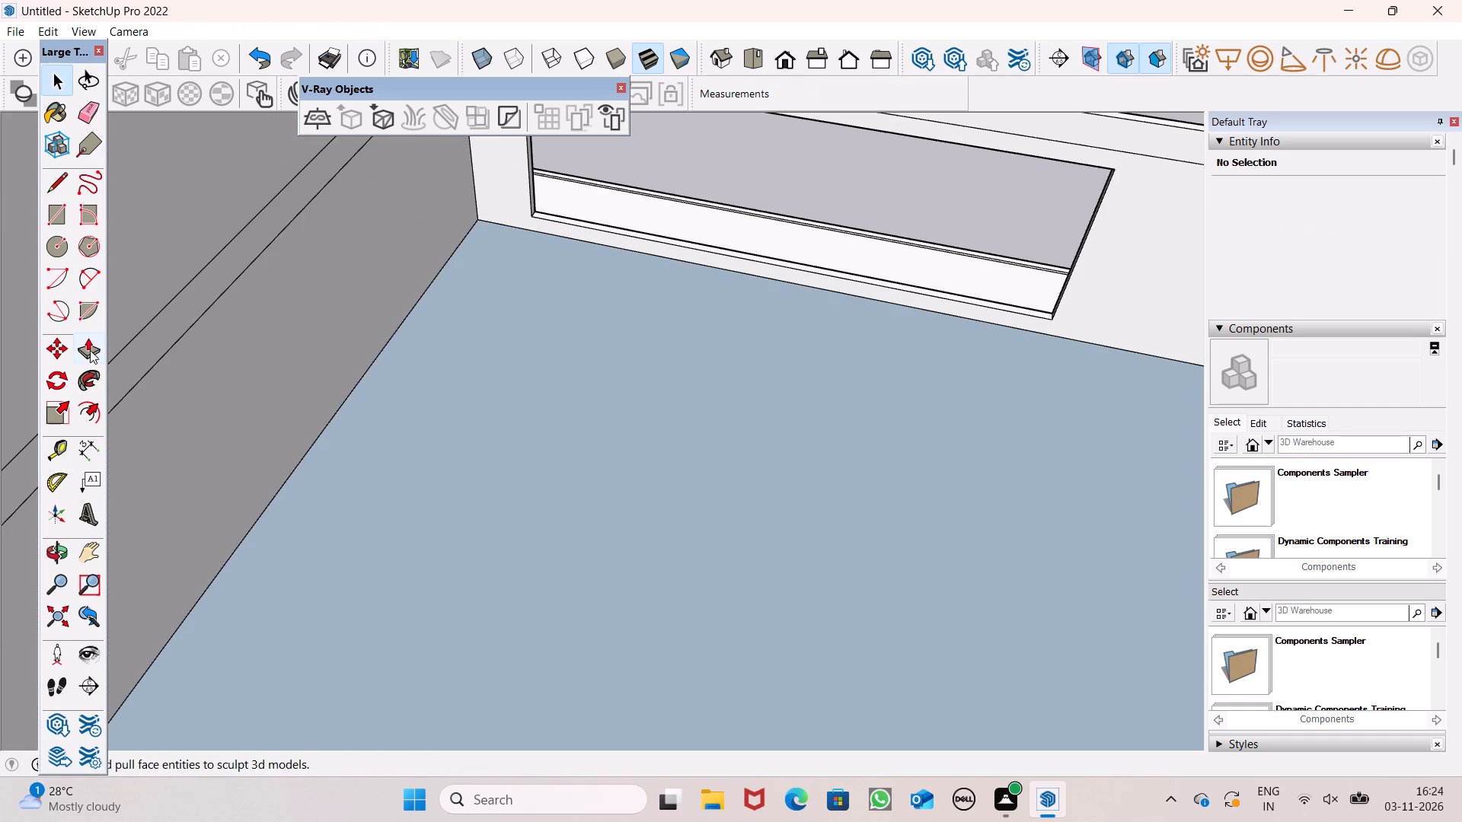
{"action": "left_click_drag", "start_coordinate": [470, 423], "coordinate": [469, 430]}
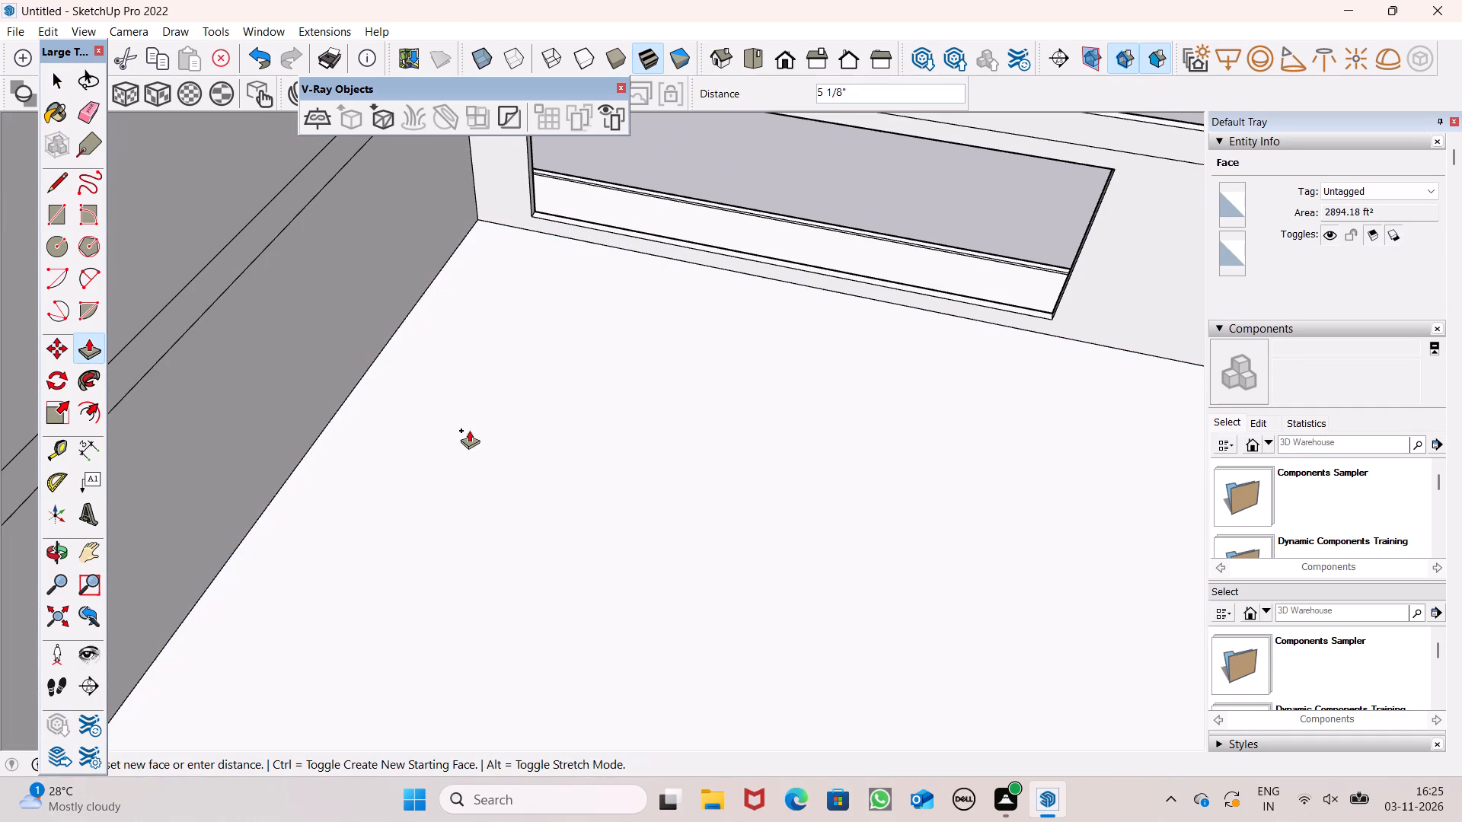
{"action": "left_click_drag", "start_coordinate": [469, 430], "coordinate": [468, 431]}
{"action": "type", "text": "6\""}
{"action": "key", "text": "Return"}
{"action": "key", "text": "space"}
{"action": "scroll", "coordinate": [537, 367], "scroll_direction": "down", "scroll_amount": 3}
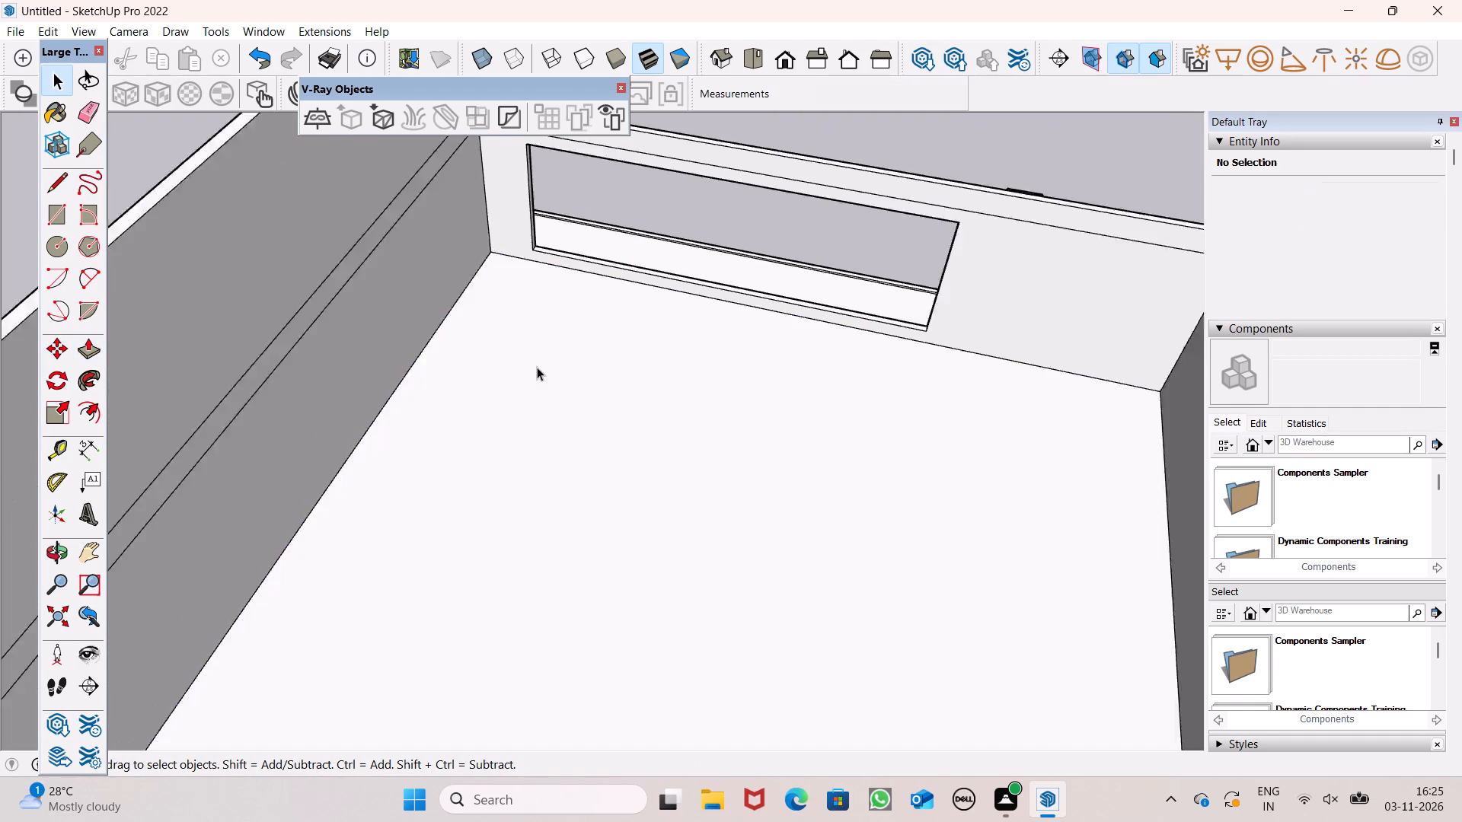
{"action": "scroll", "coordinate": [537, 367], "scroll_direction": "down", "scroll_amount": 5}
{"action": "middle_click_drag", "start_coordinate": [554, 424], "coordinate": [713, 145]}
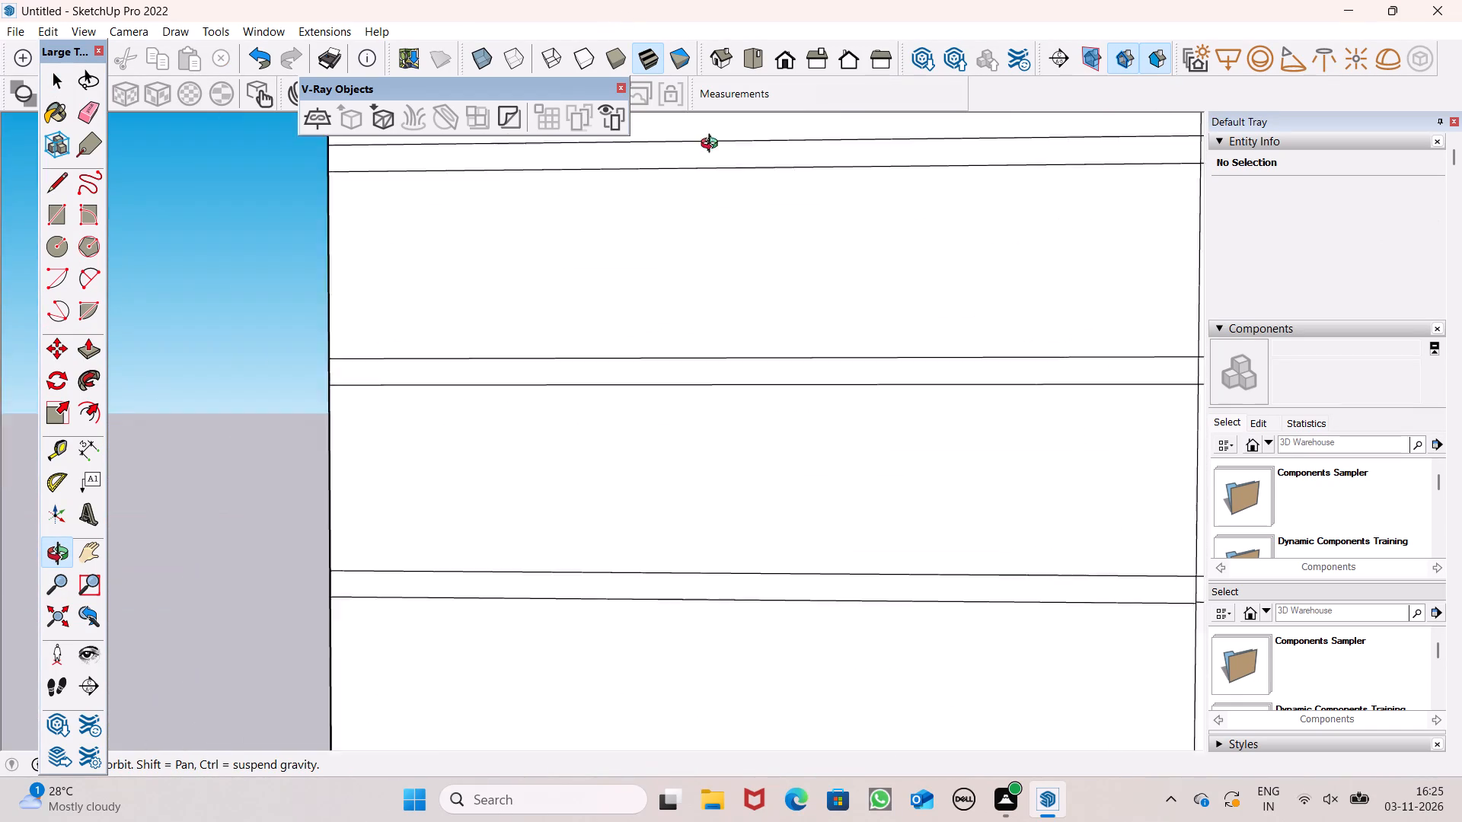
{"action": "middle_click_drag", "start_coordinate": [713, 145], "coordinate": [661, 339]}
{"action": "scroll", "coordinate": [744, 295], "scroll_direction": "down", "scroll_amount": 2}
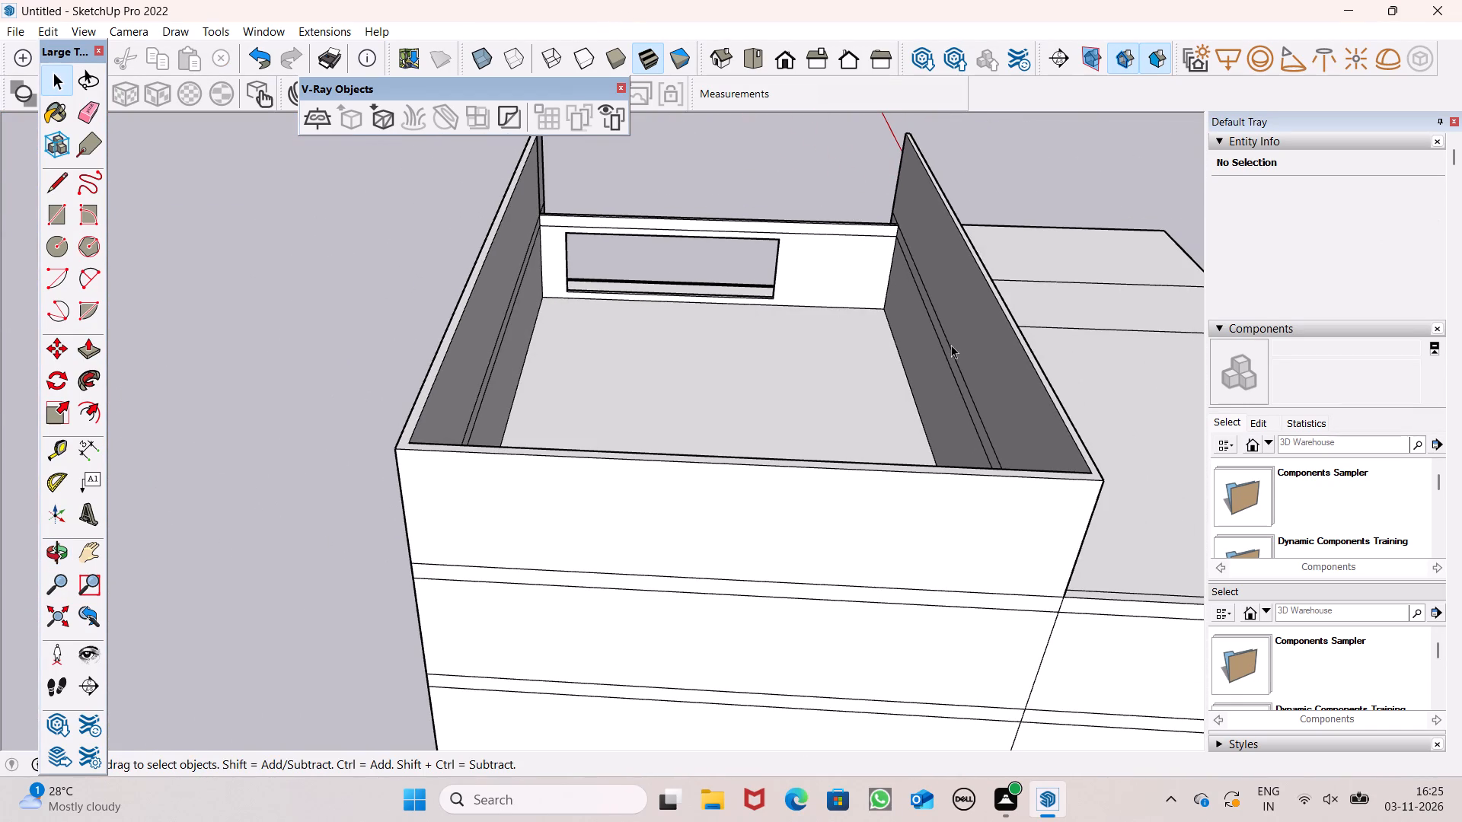